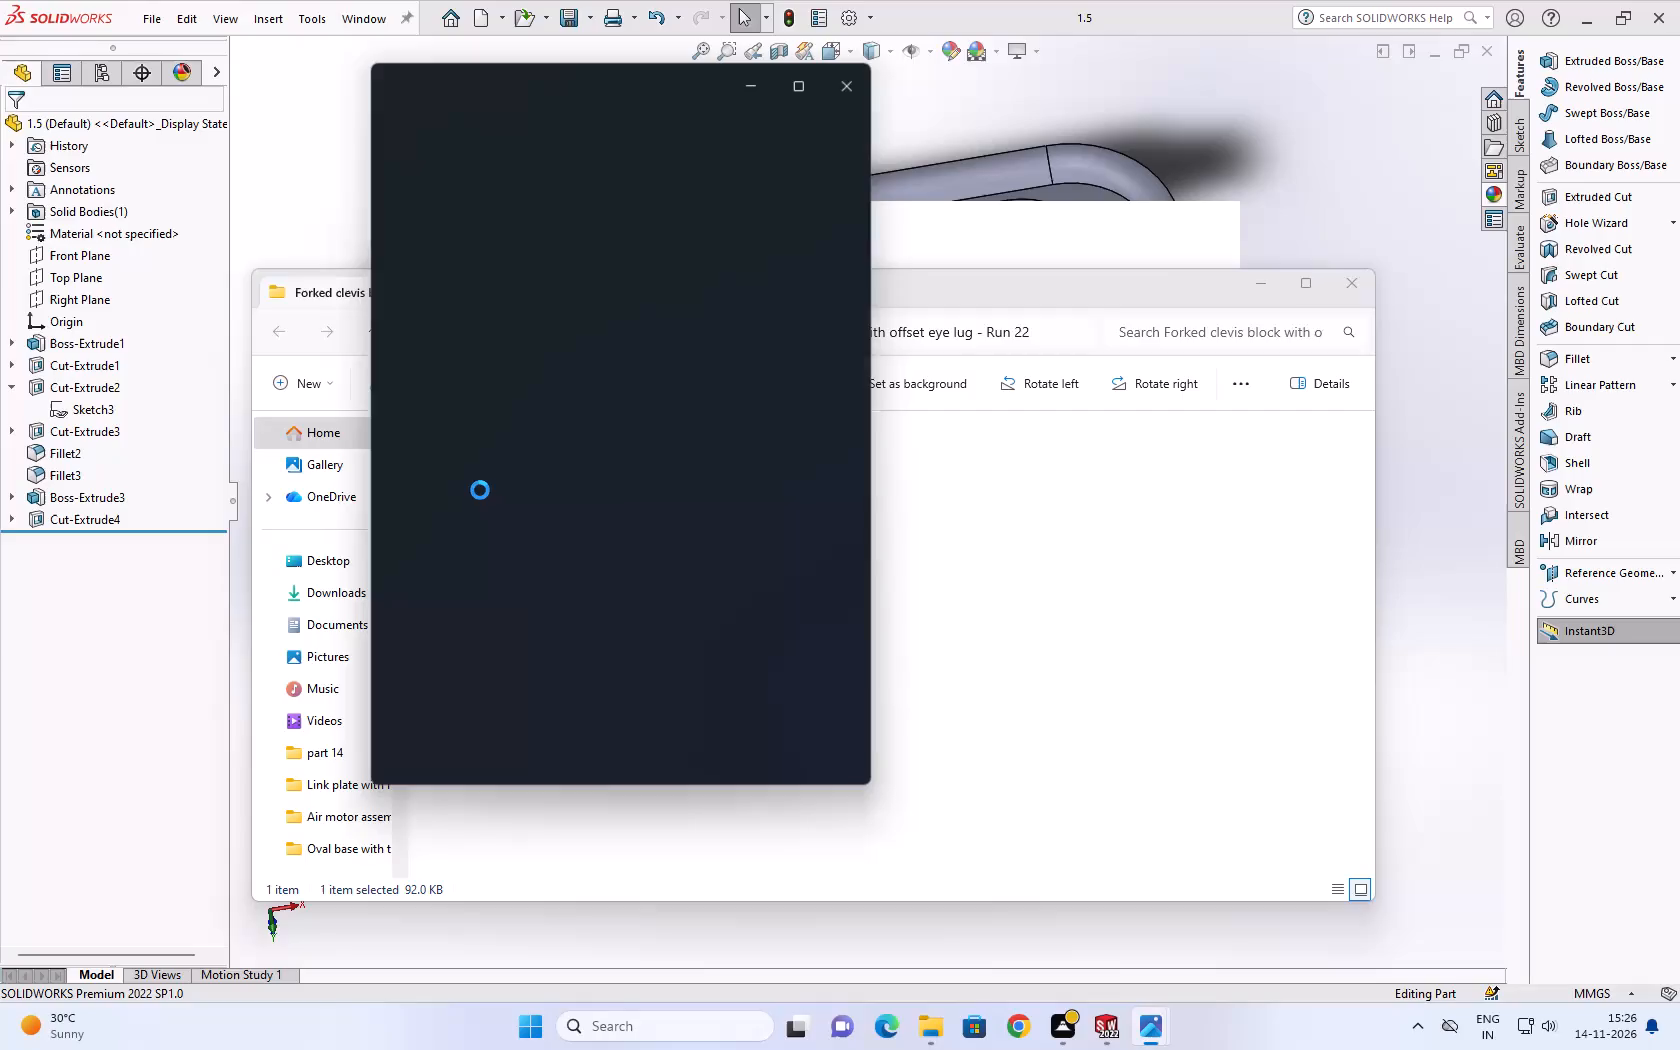
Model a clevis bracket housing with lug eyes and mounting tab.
Close the three older reference drawings whose names start with pp- and the 1.5 part document.
left_click(1346, 237)
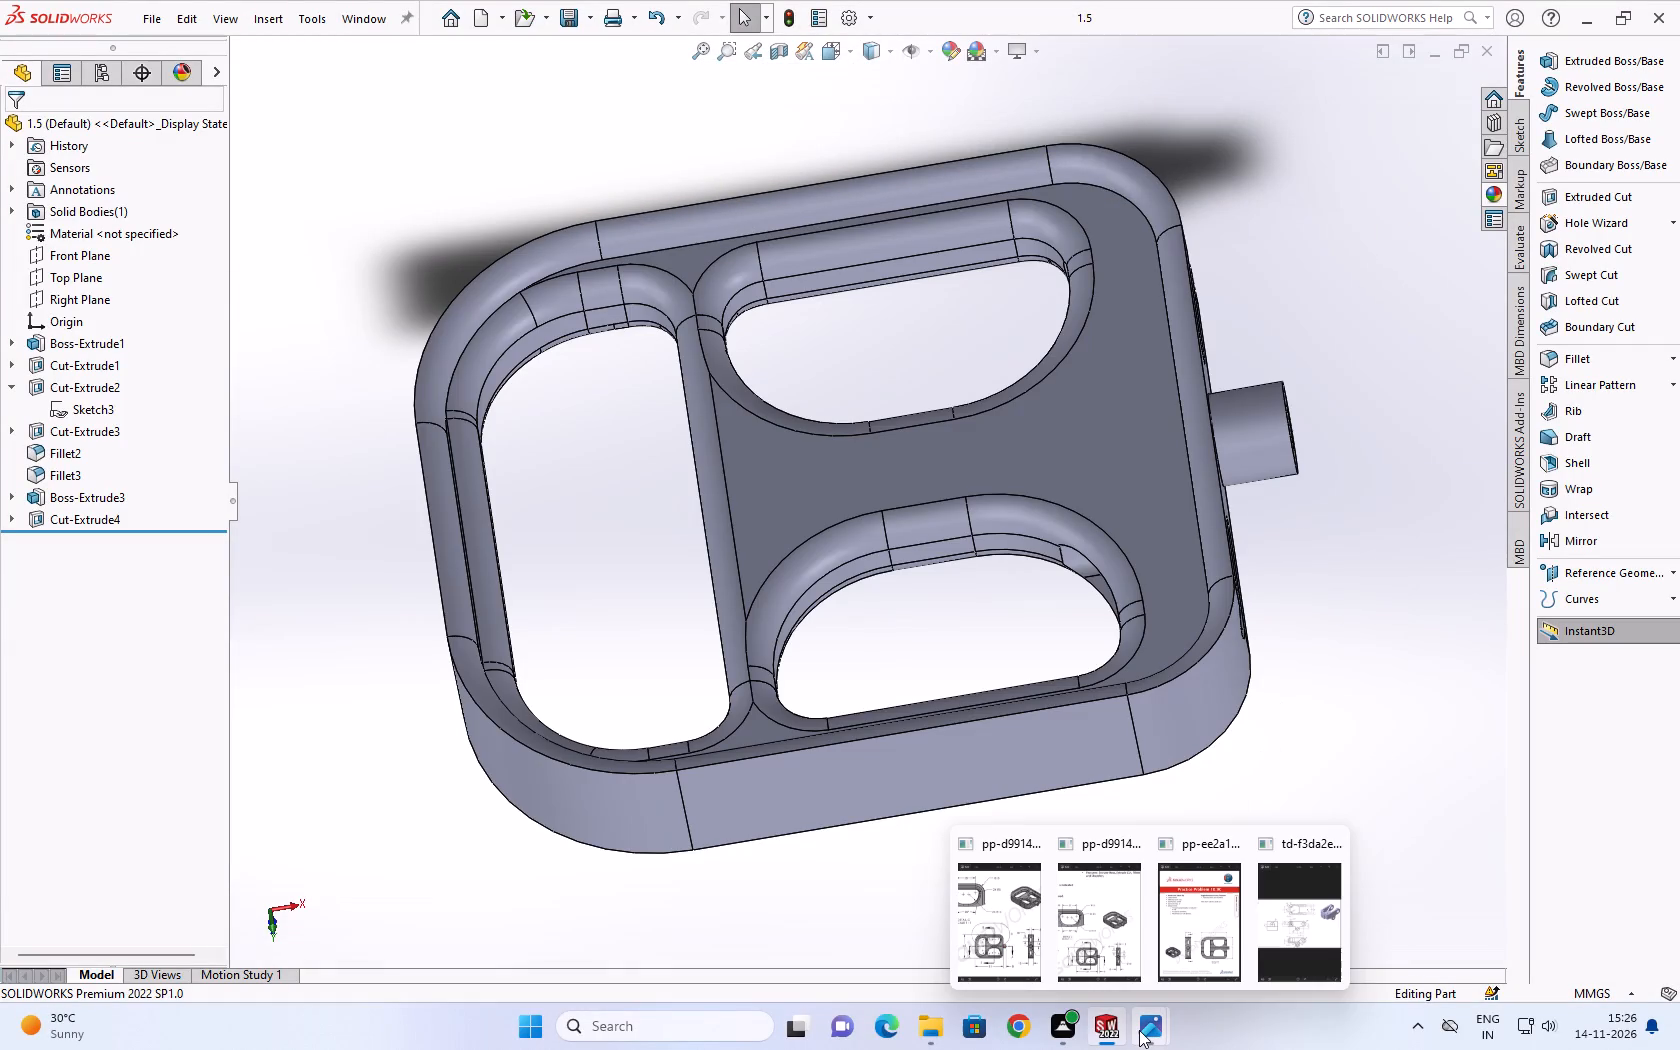
left_click(1031, 849)
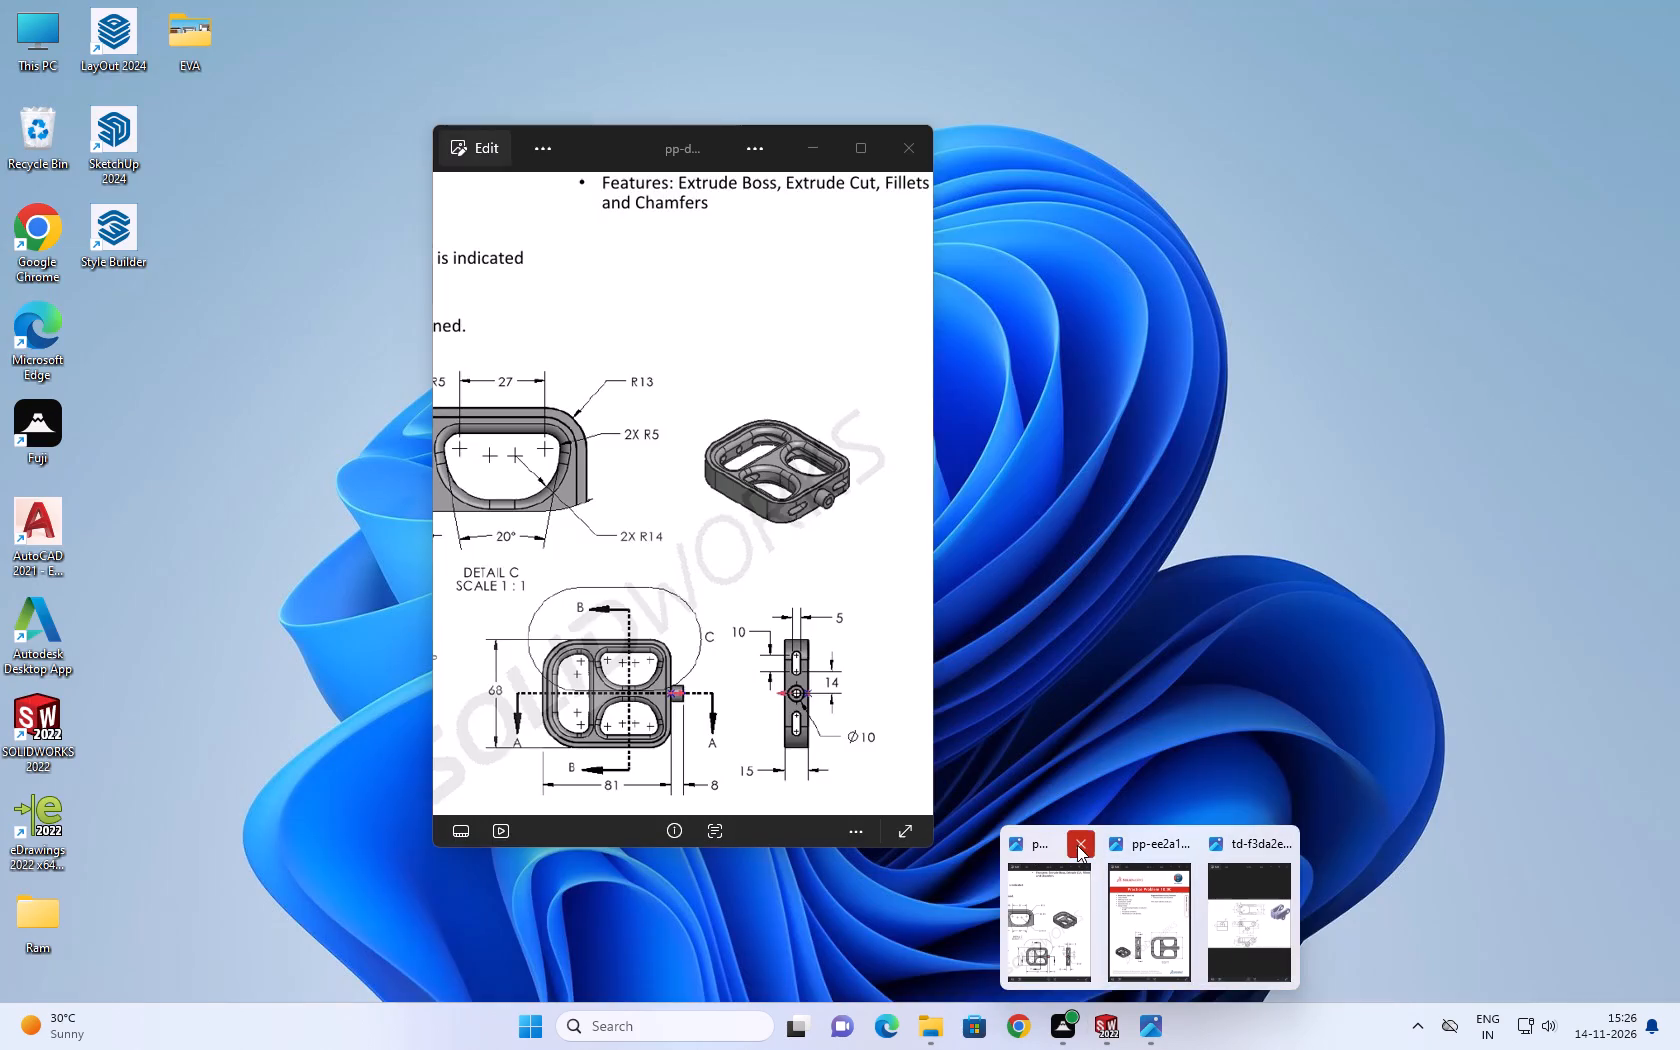
left_click(1077, 845)
left_click(1134, 833)
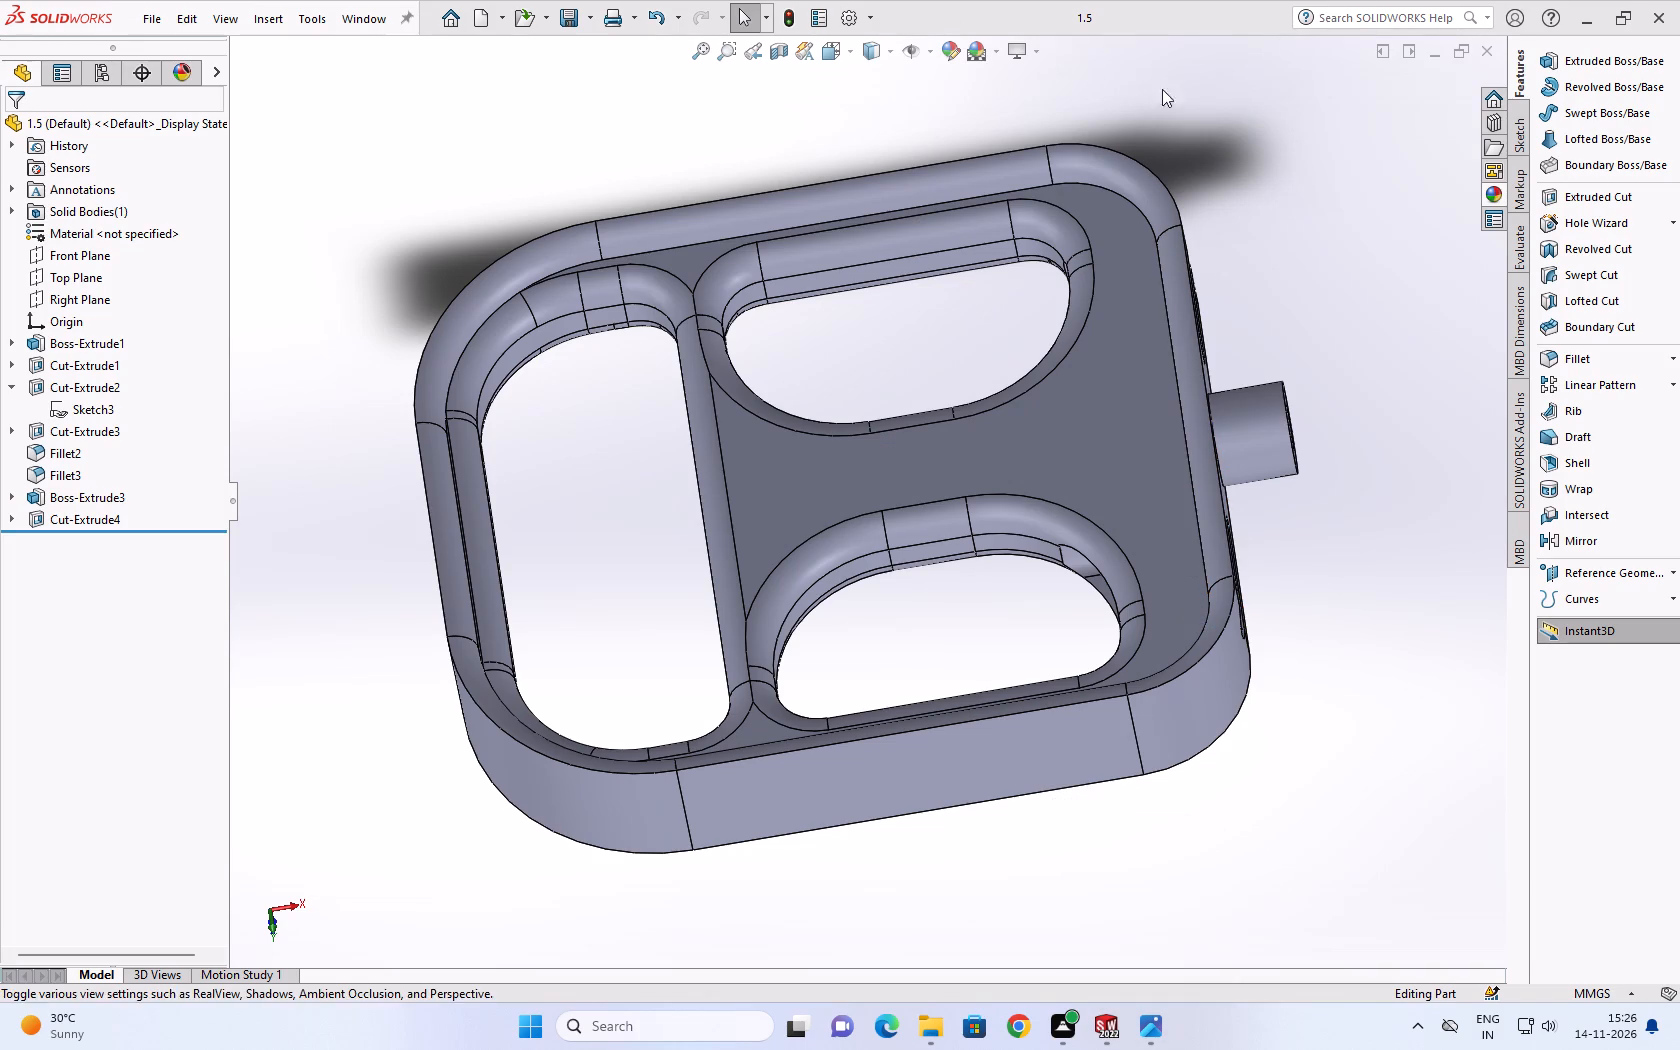
left_click(1475, 48)
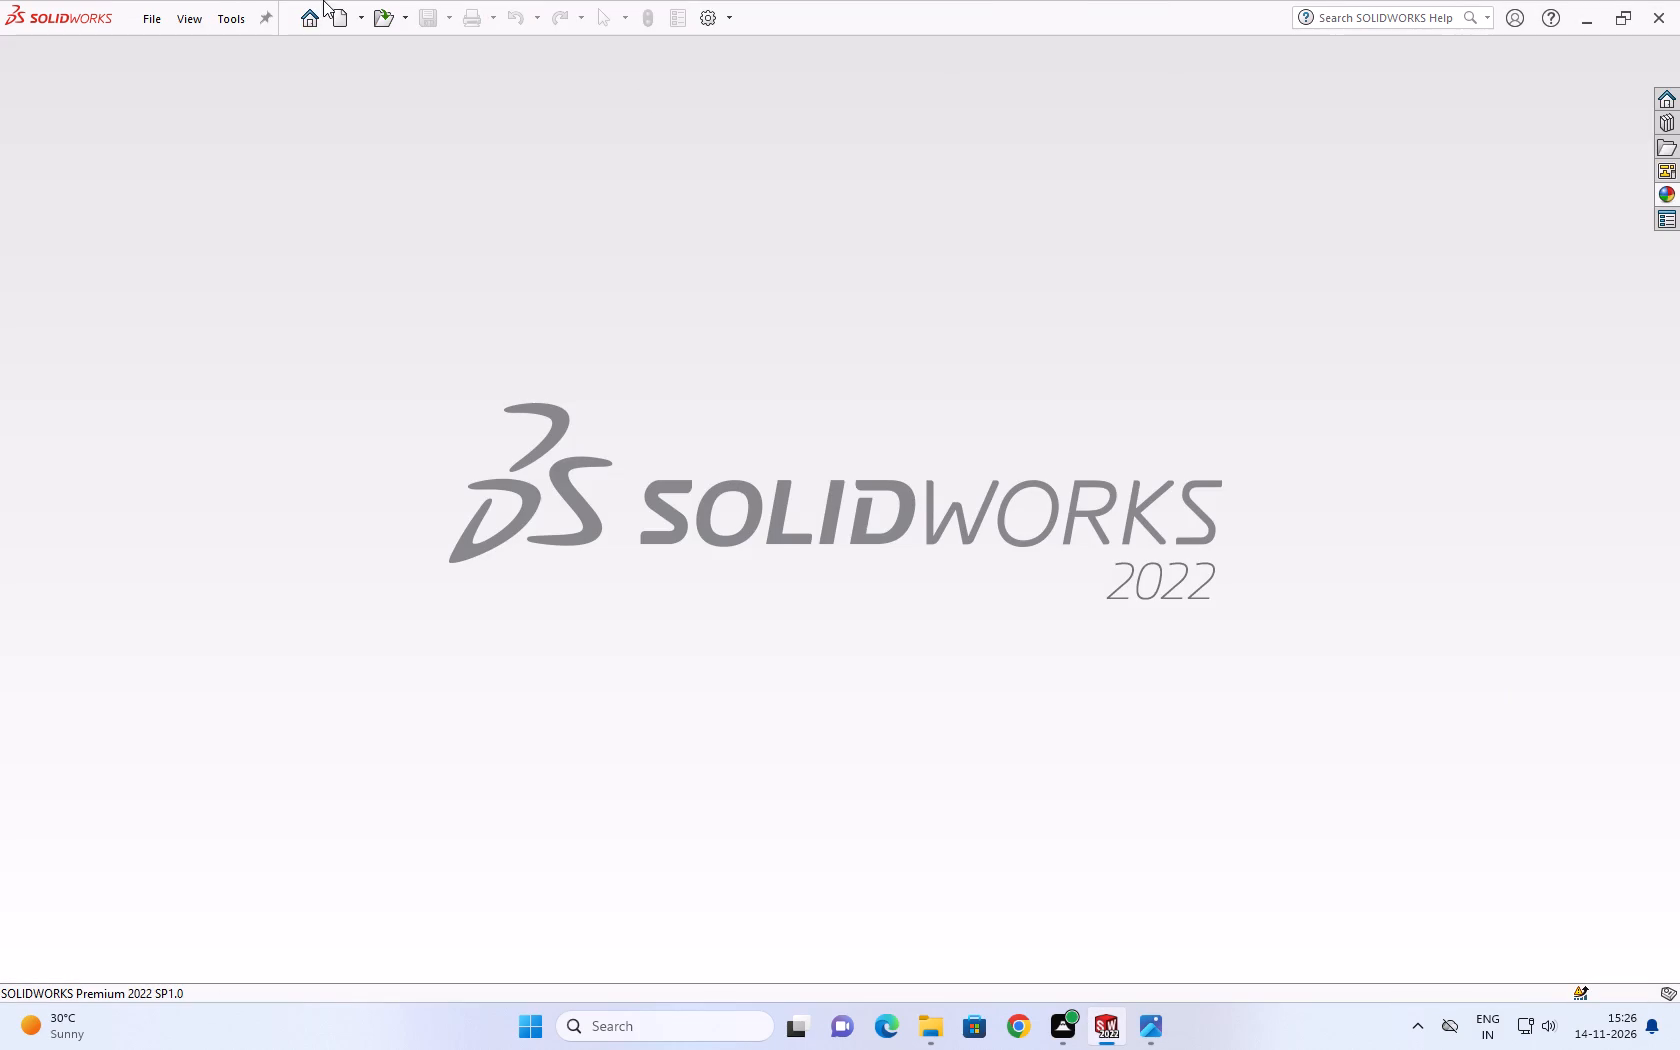
Create a new part document and start a sketch on the Front Plane.
left_click(334, 9)
left_click(815, 770)
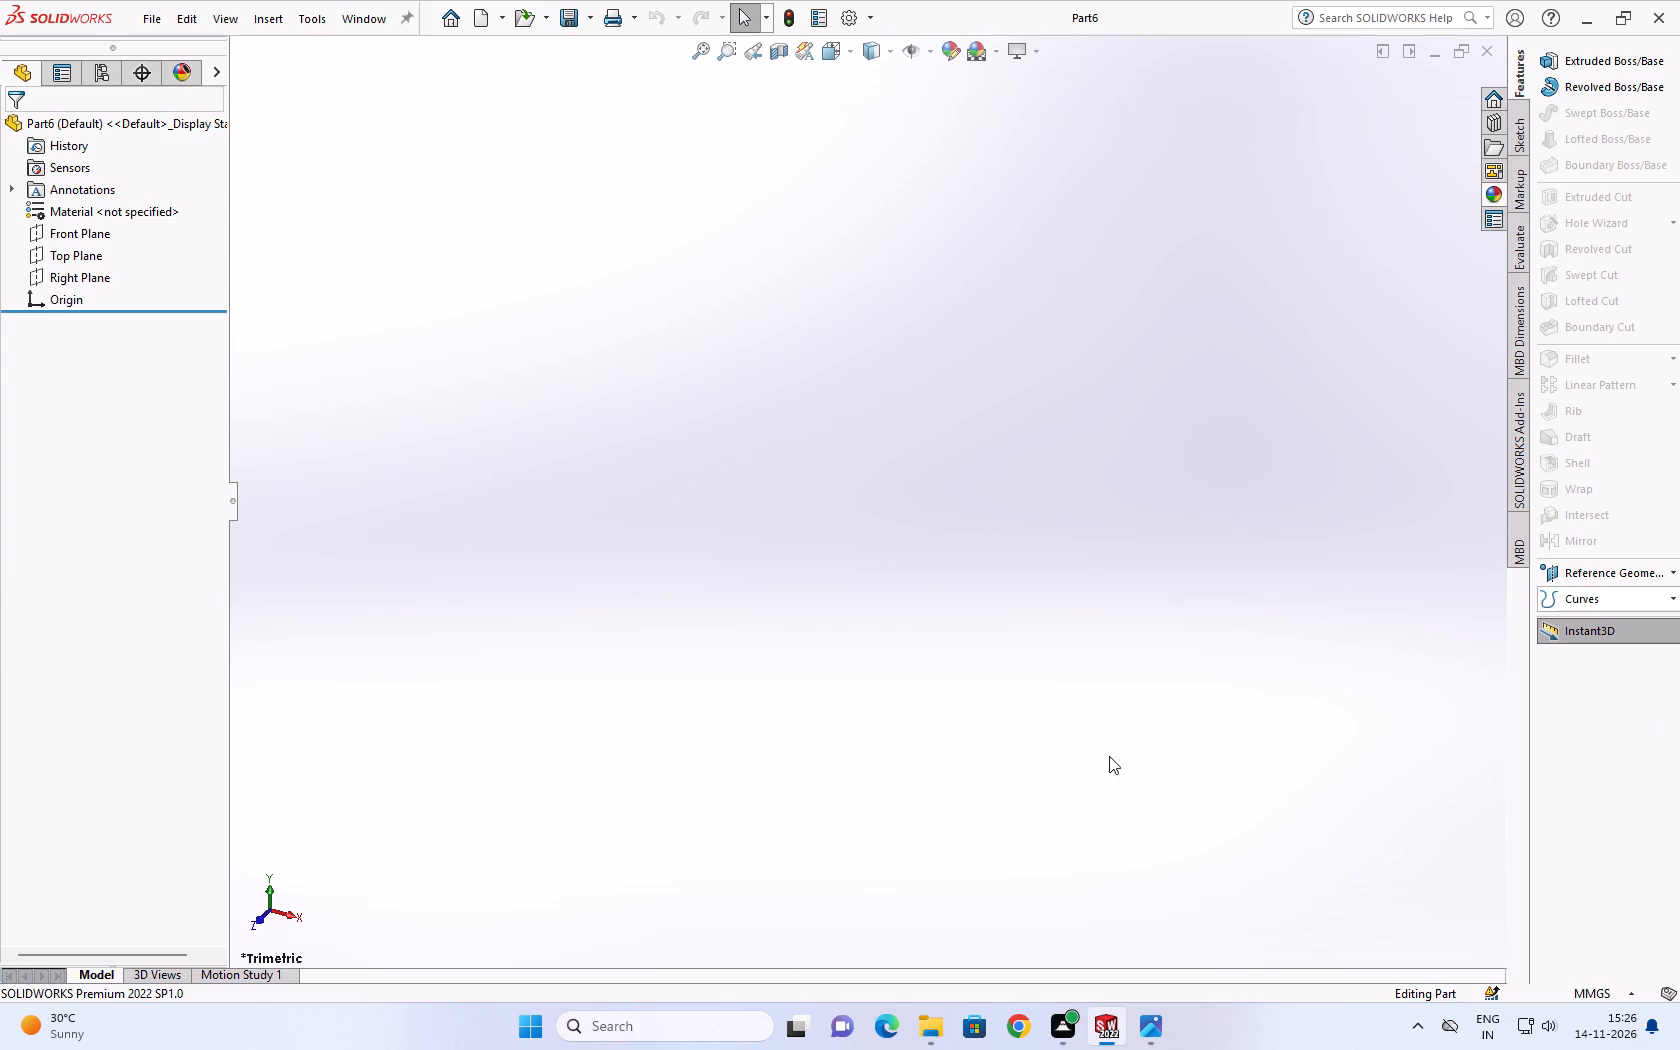
left_click(107, 250)
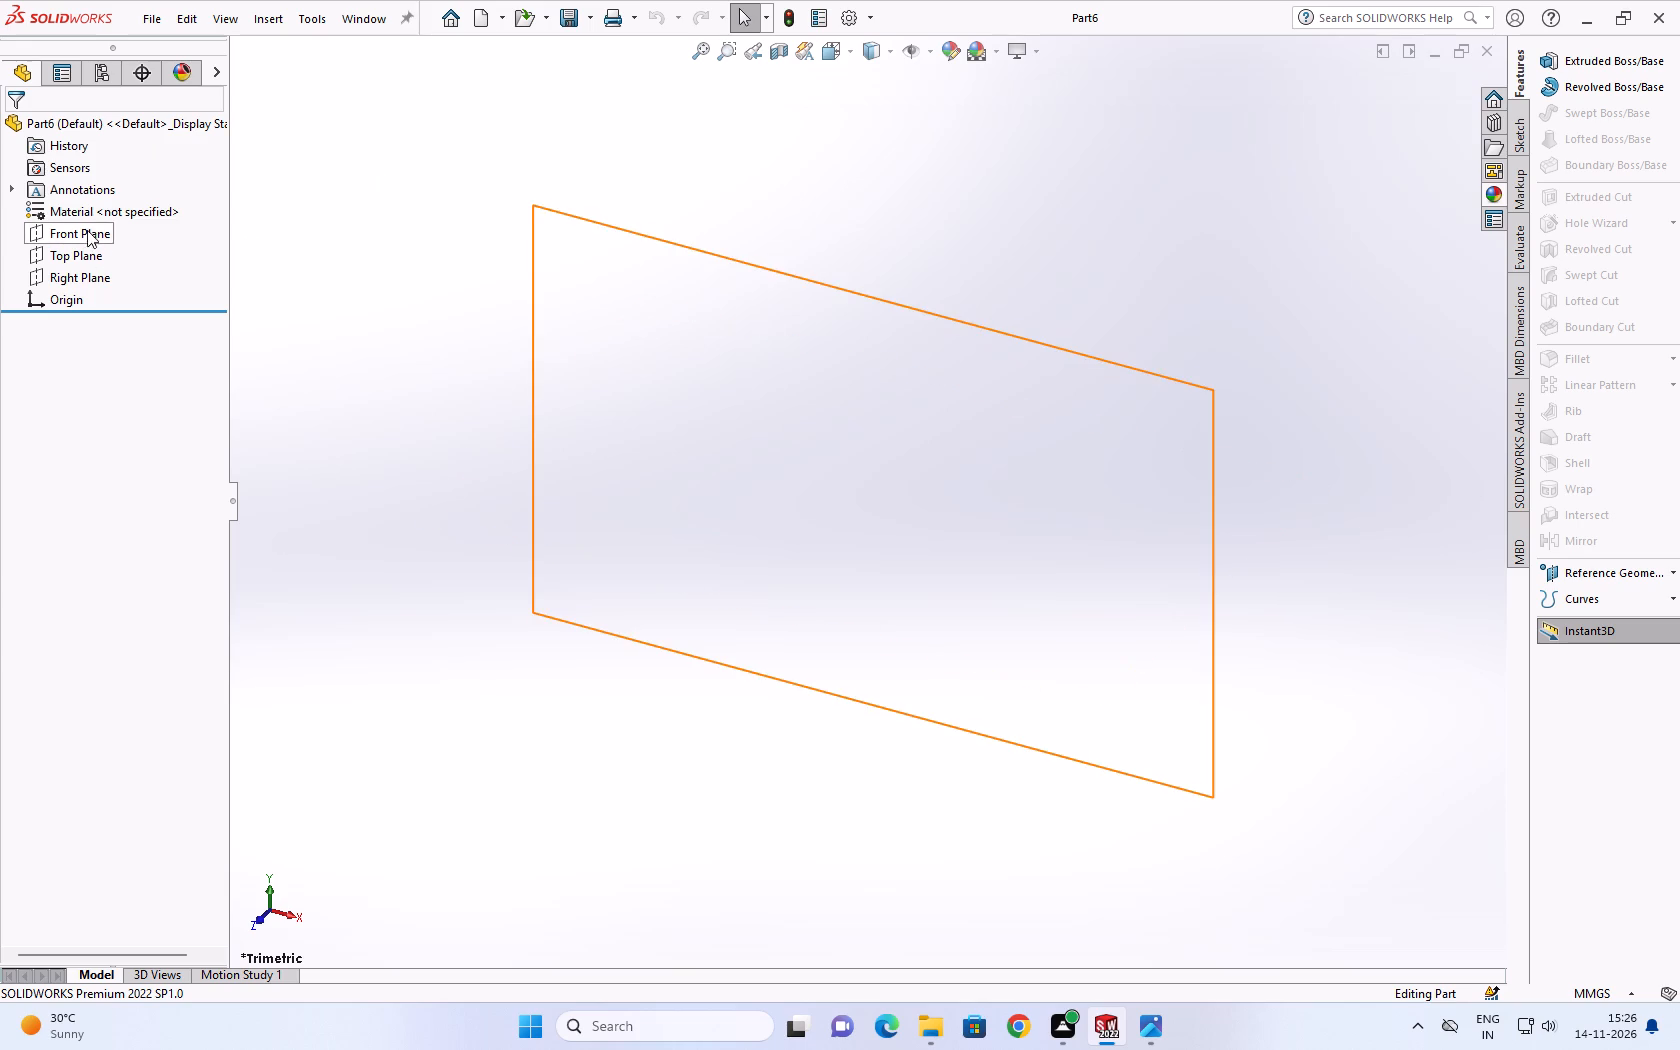
left_click(86, 226)
left_click(101, 195)
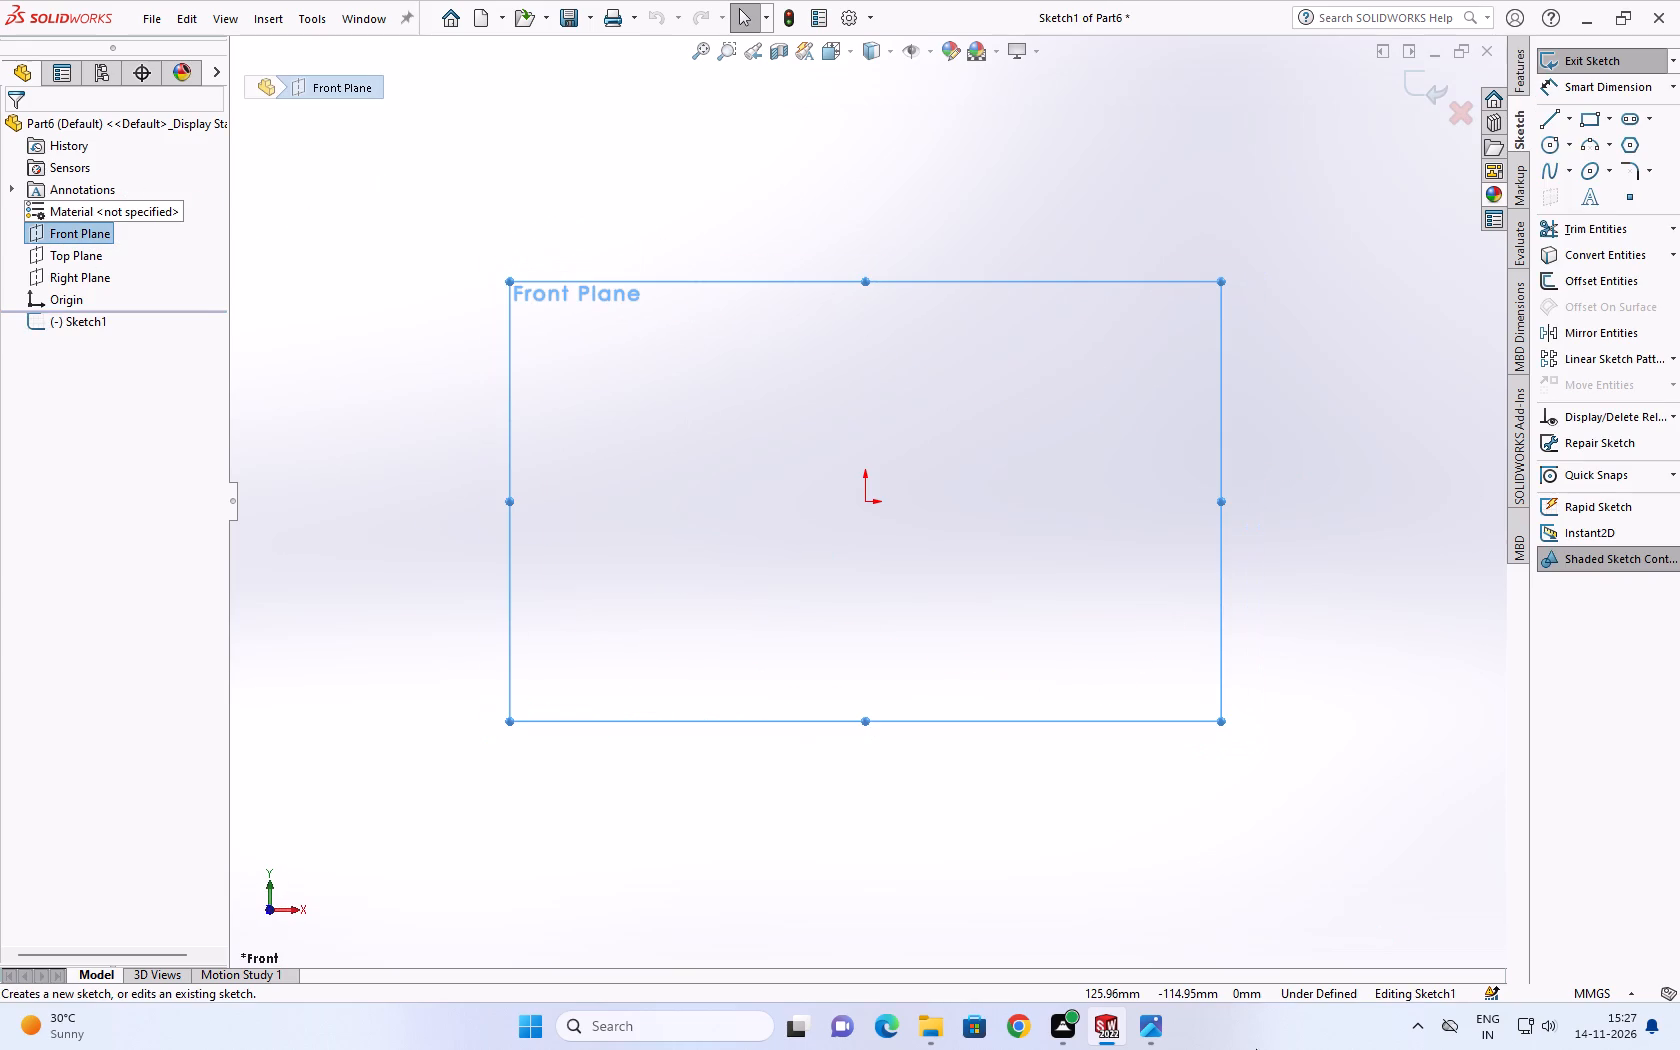
Switch to the clevis block reference drawing in Photos and examine its views and dimensions to plan the side profile.
left_click(1154, 1021)
scroll(689, 391, "down", 1)
scroll(694, 391, "up", 3)
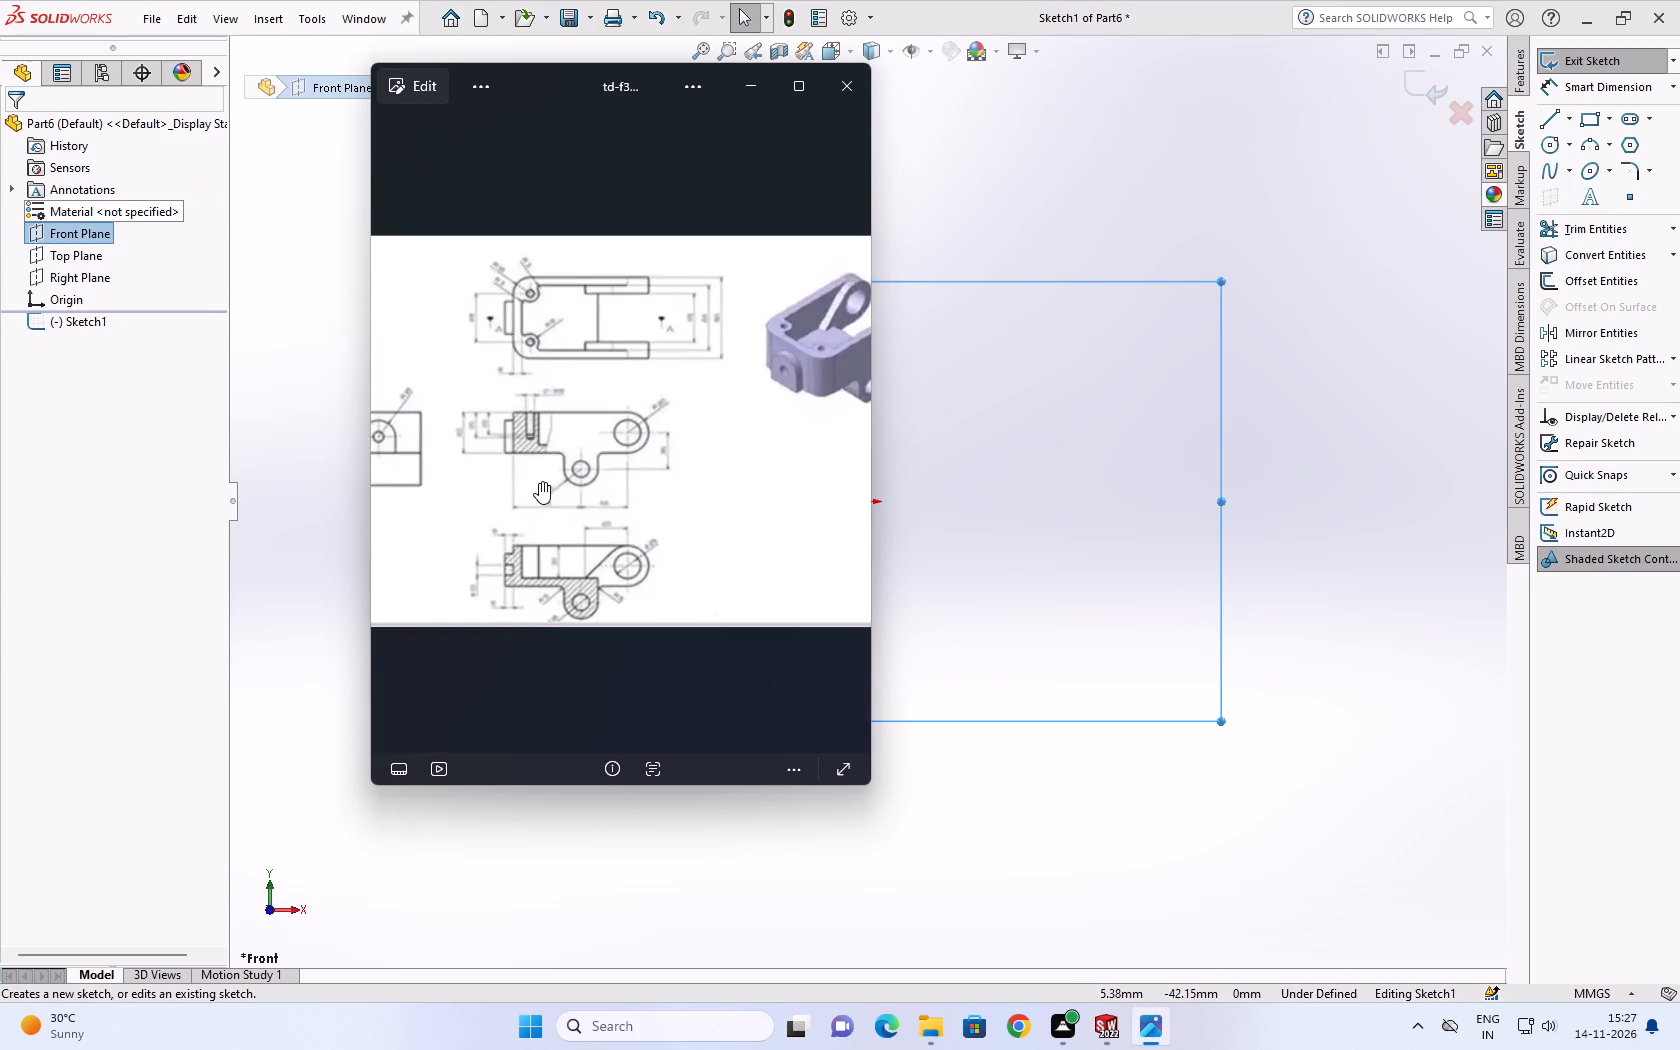
scroll(539, 482, "up", 1)
scroll(538, 461, "down", 5)
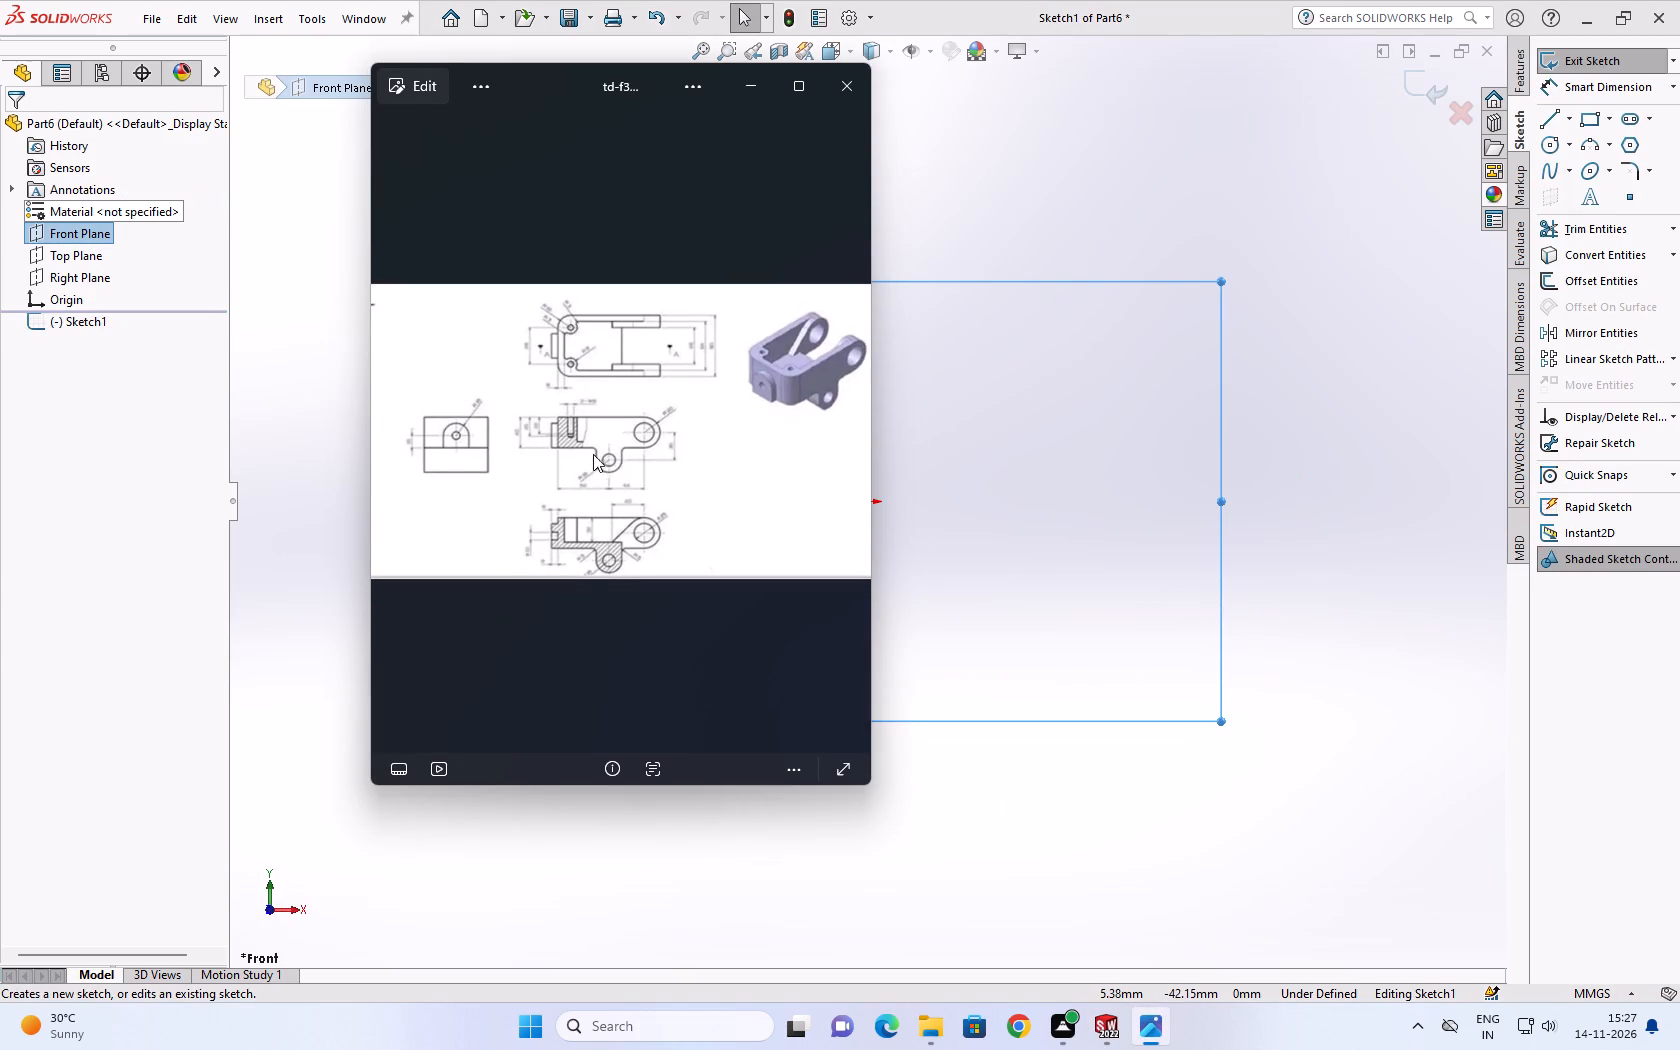
scroll(601, 437, "up", 1)
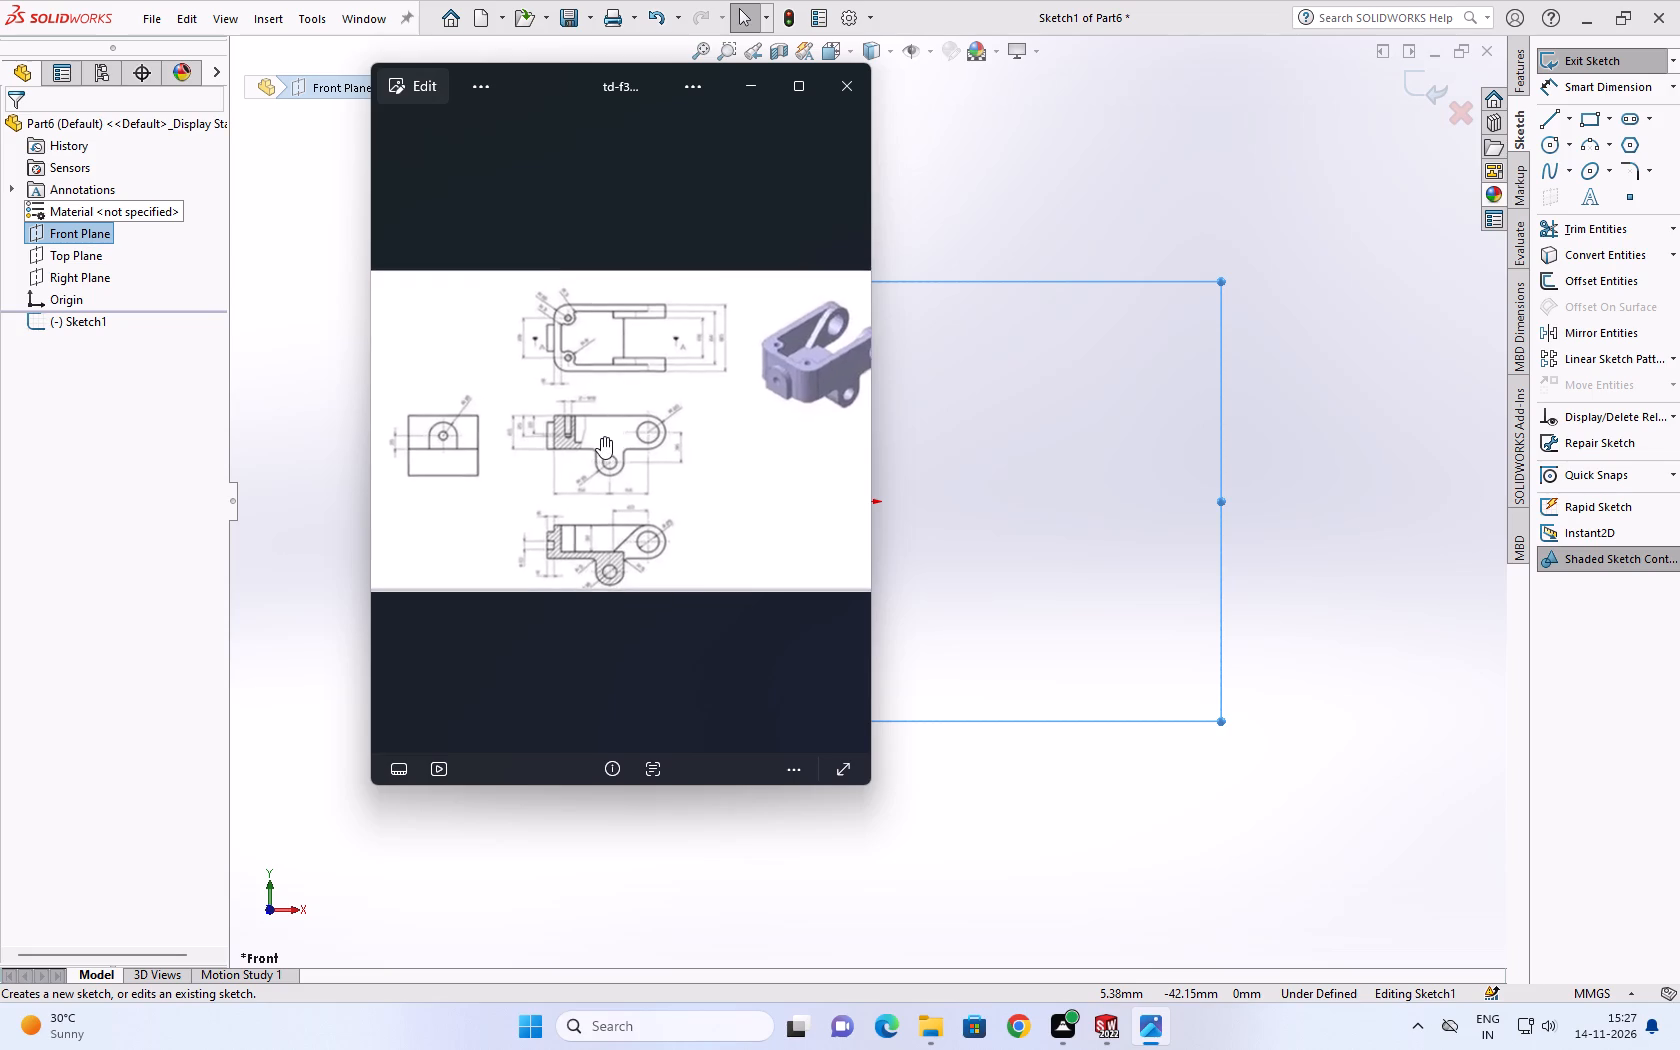
scroll(601, 437, "down", 1)
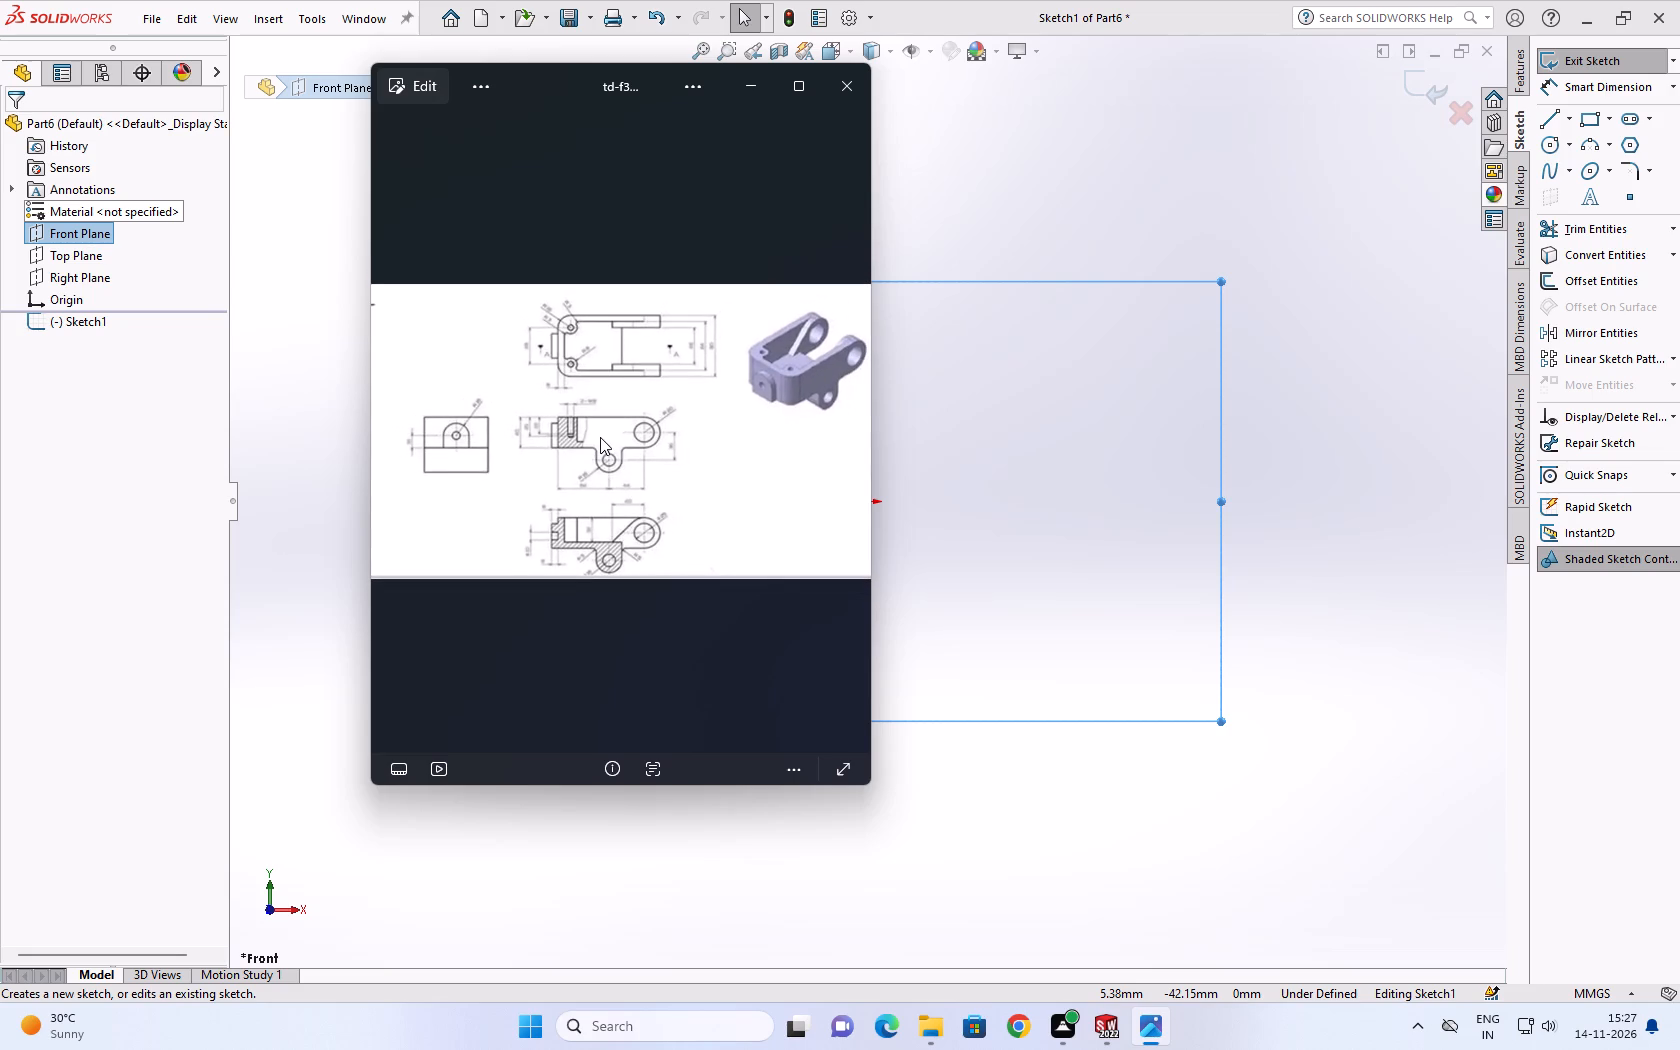
scroll(607, 473, "up", 2)
scroll(608, 470, "down", 1)
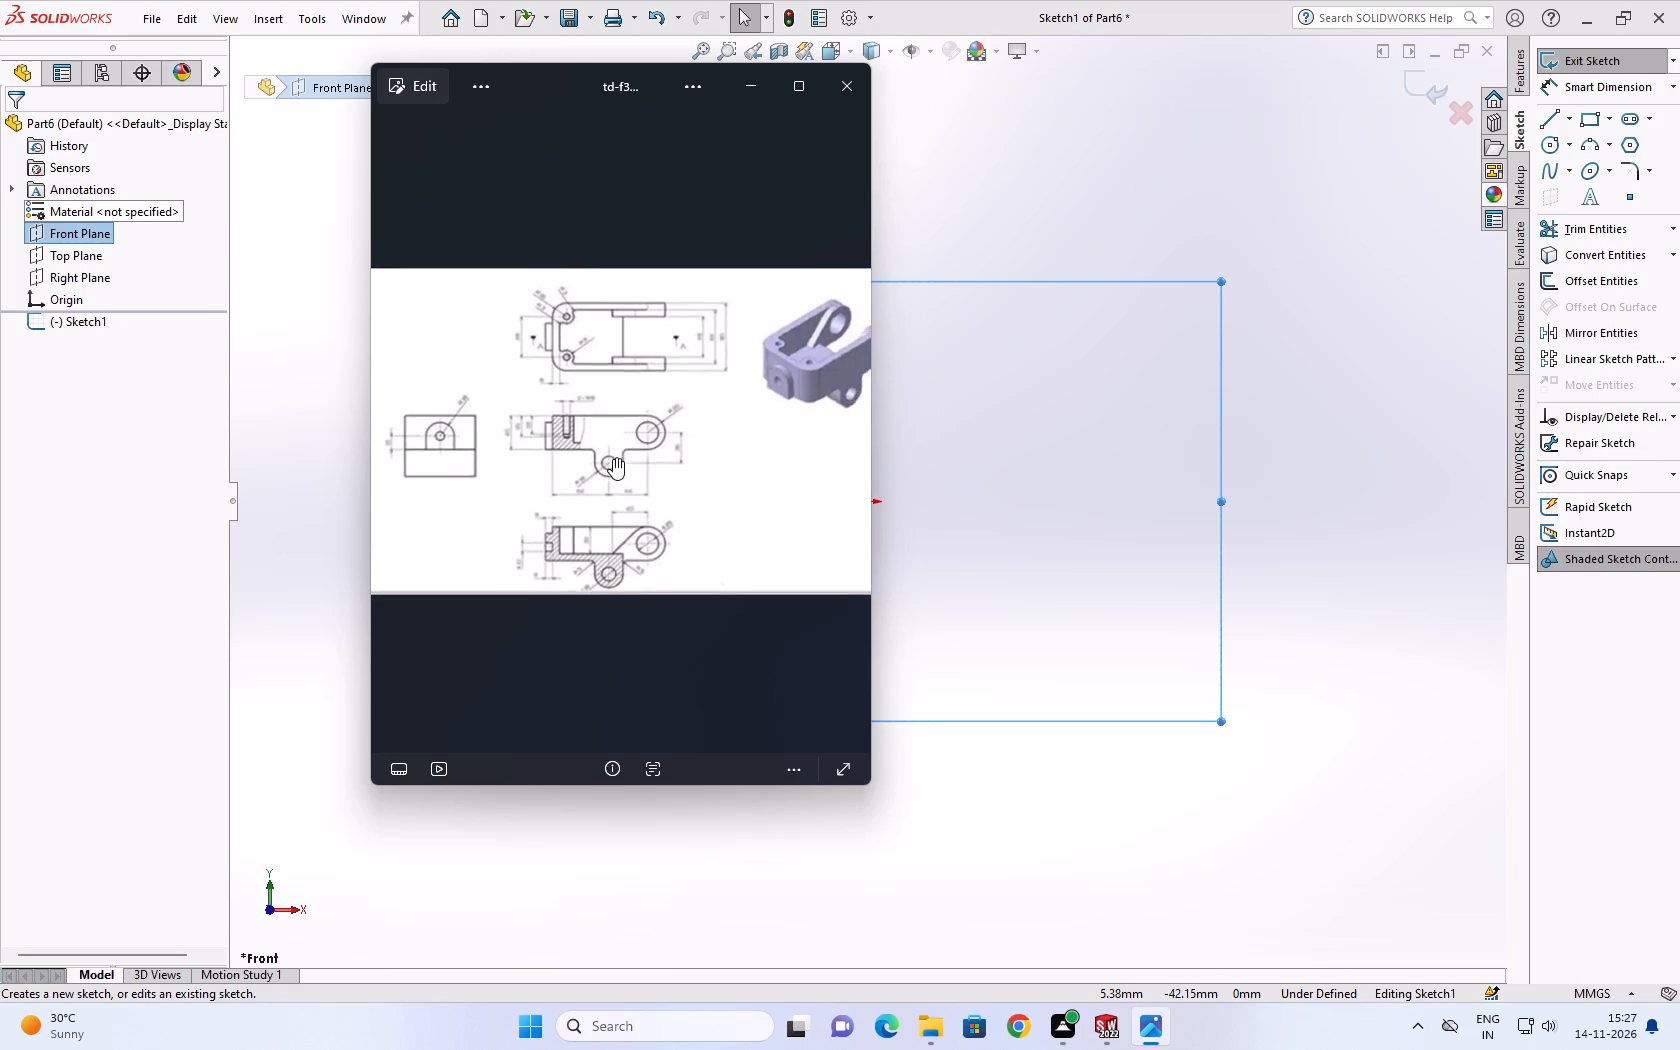
scroll(613, 458, "down", 5)
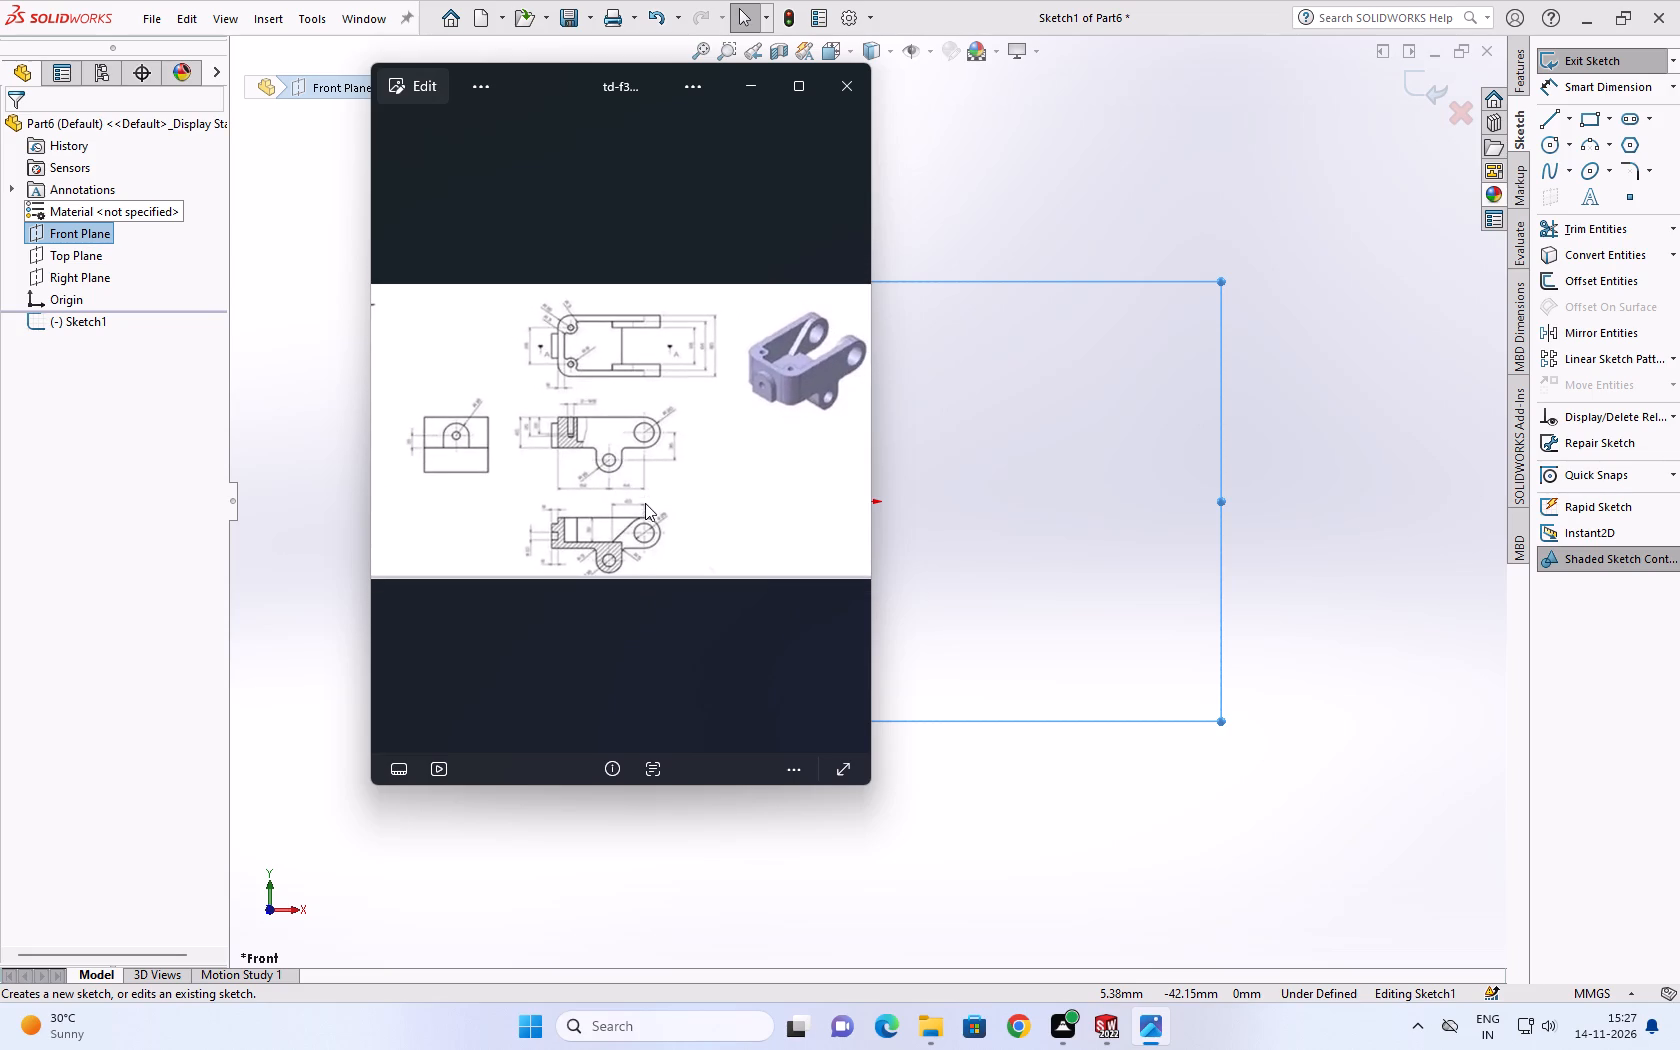
scroll(647, 523, "up", 1)
scroll(640, 524, "down", 3)
scroll(653, 517, "up", 4)
scroll(652, 488, "down", 4)
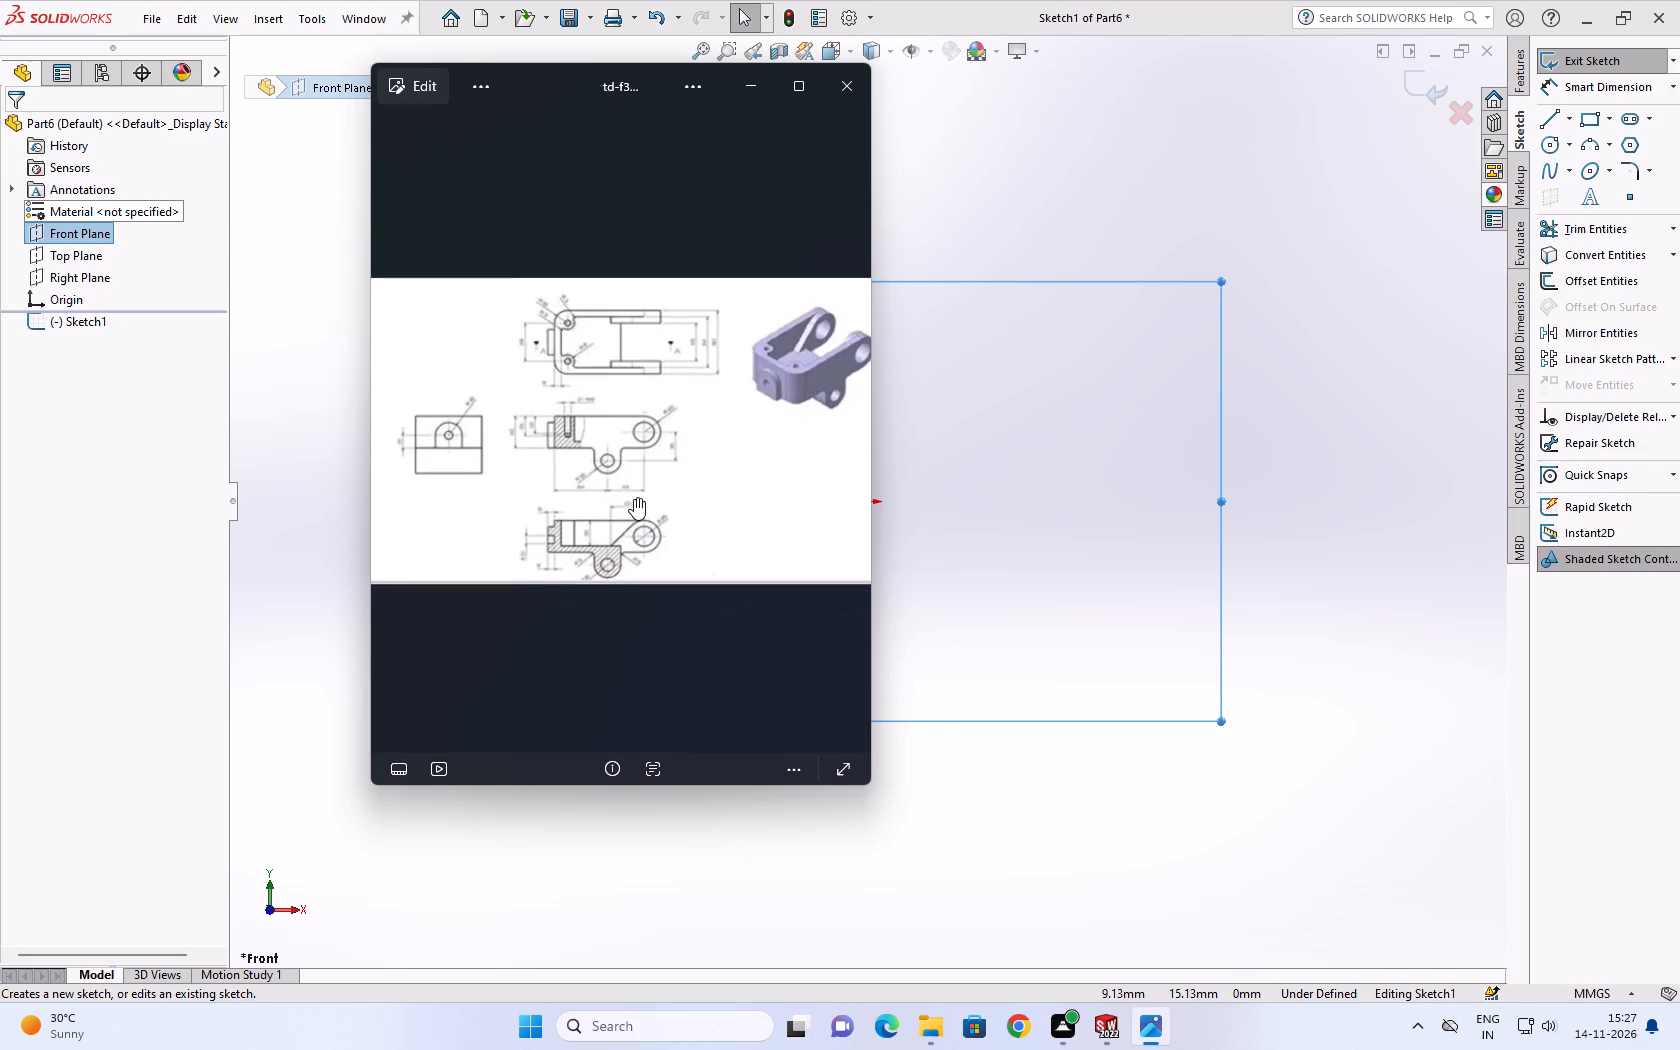
left_click(612, 508)
triple_click(608, 508)
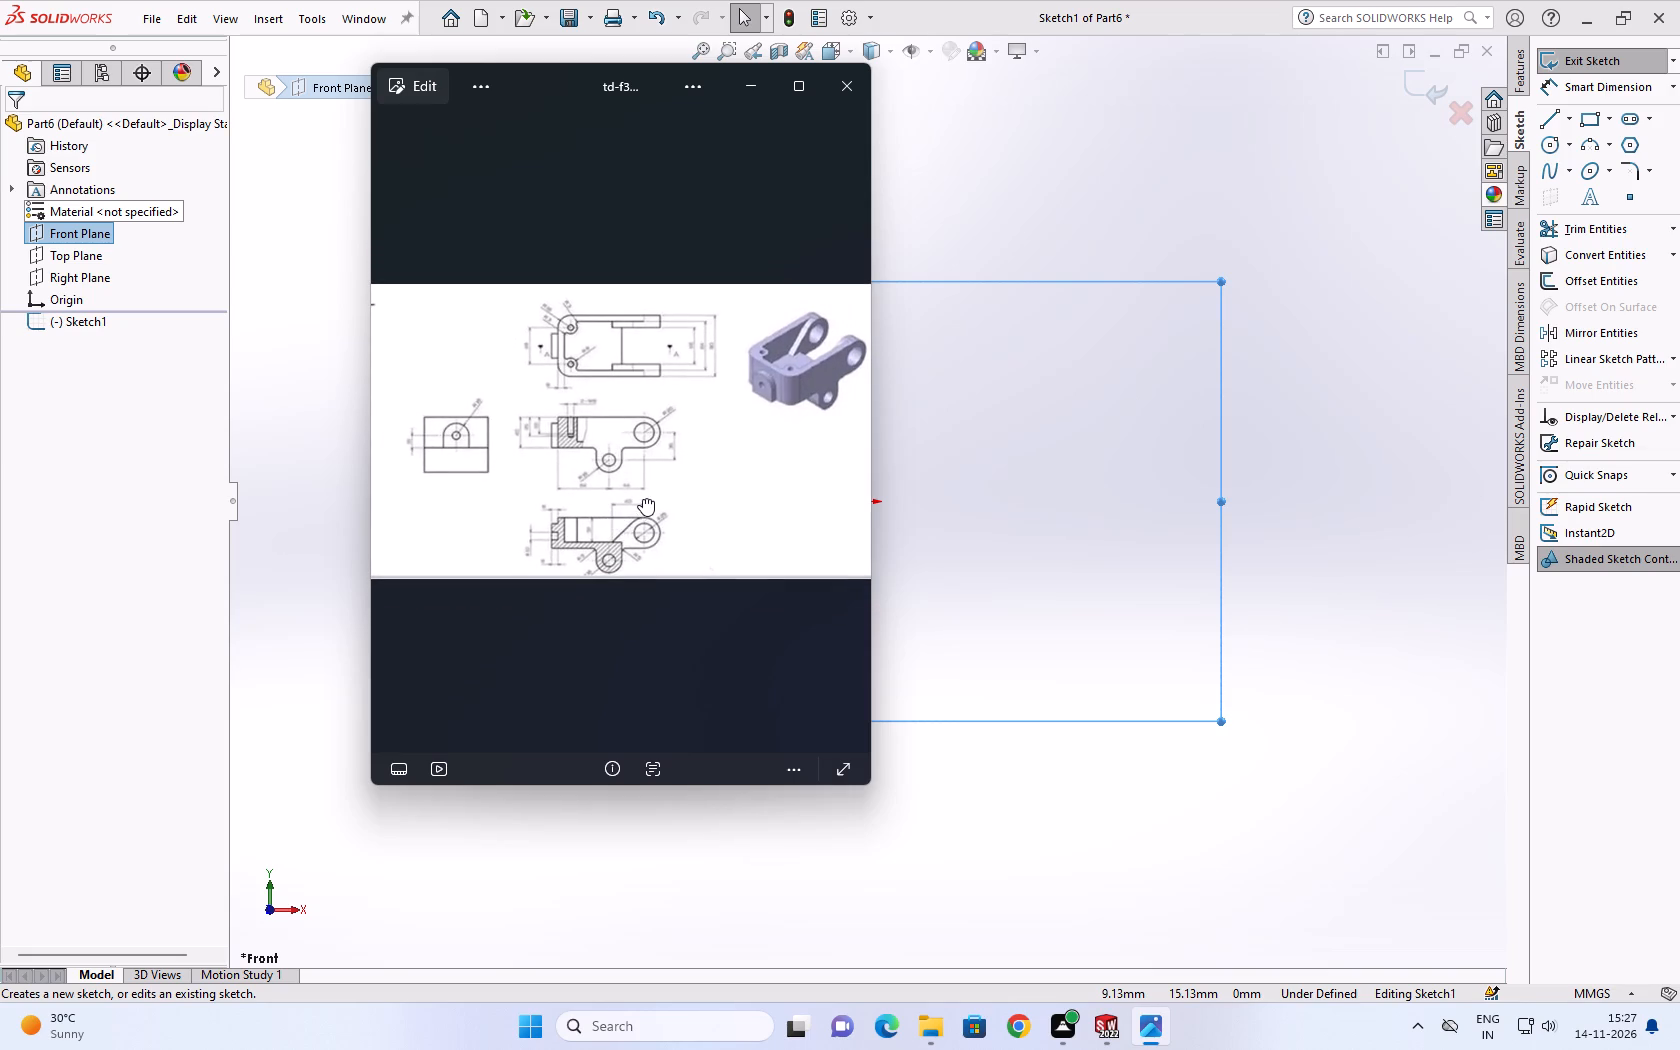
scroll(643, 498, "up", 10)
scroll(642, 524, "down", 11)
scroll(524, 465, "up", 2)
scroll(524, 465, "down", 2)
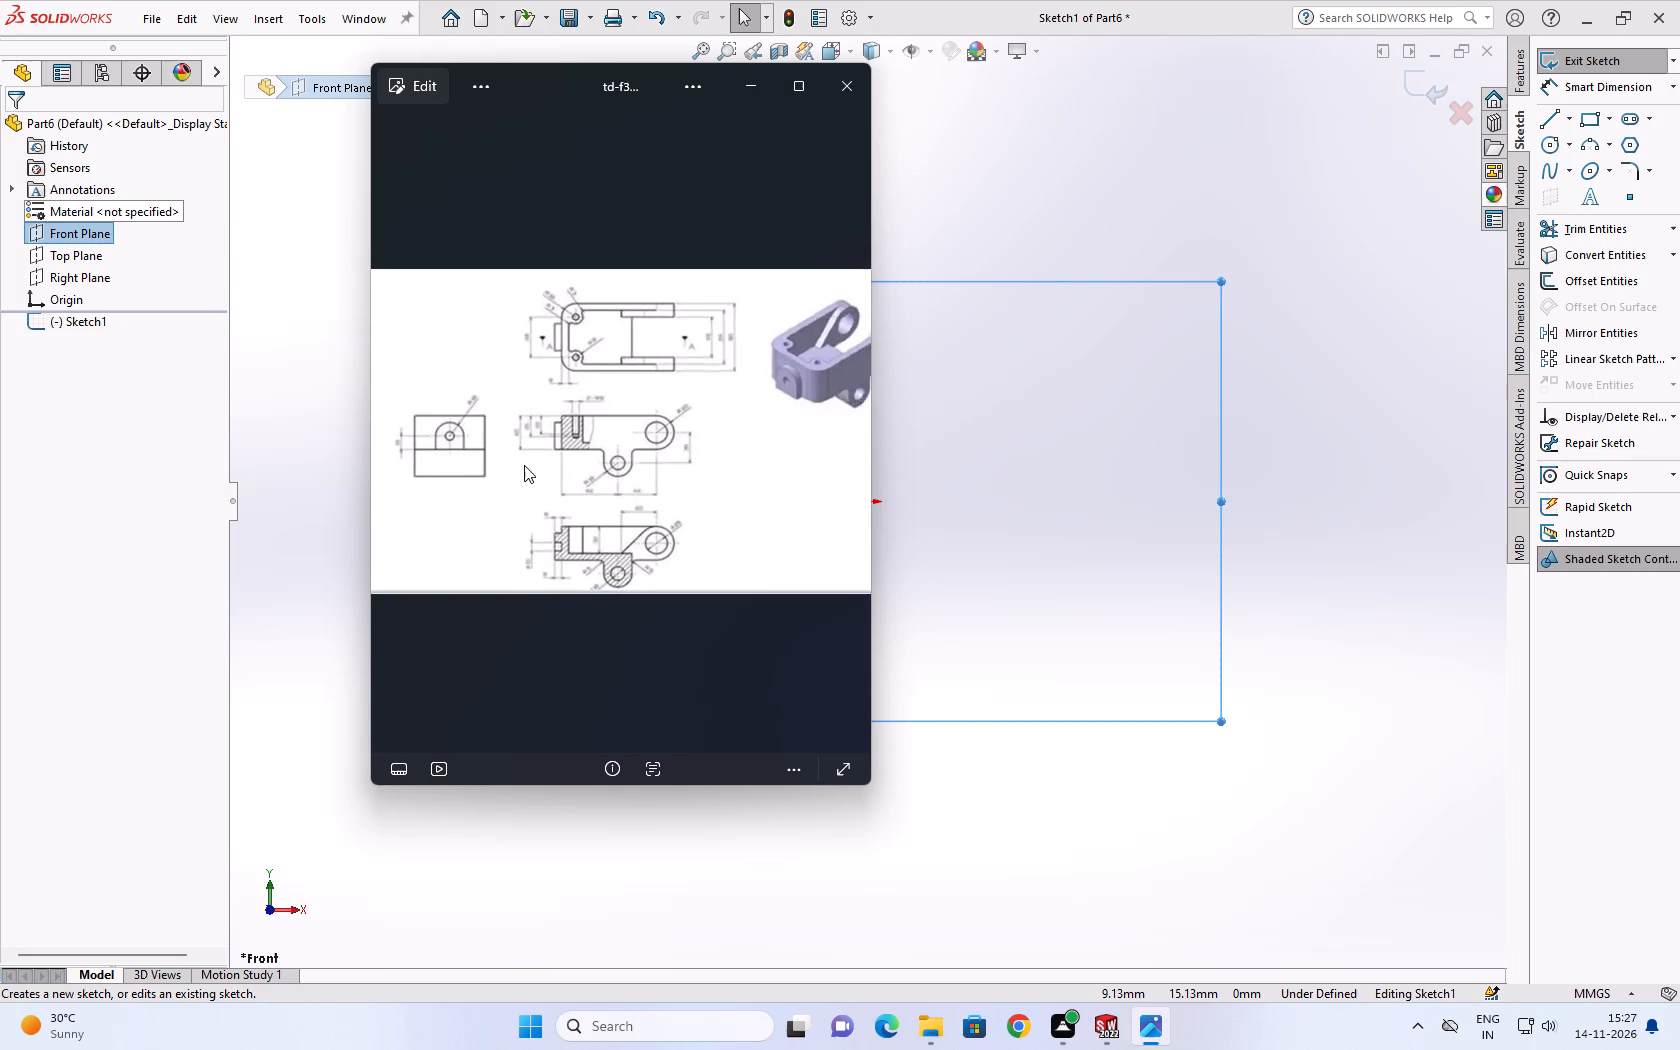
scroll(524, 465, "down", 2)
scroll(630, 457, "up", 1)
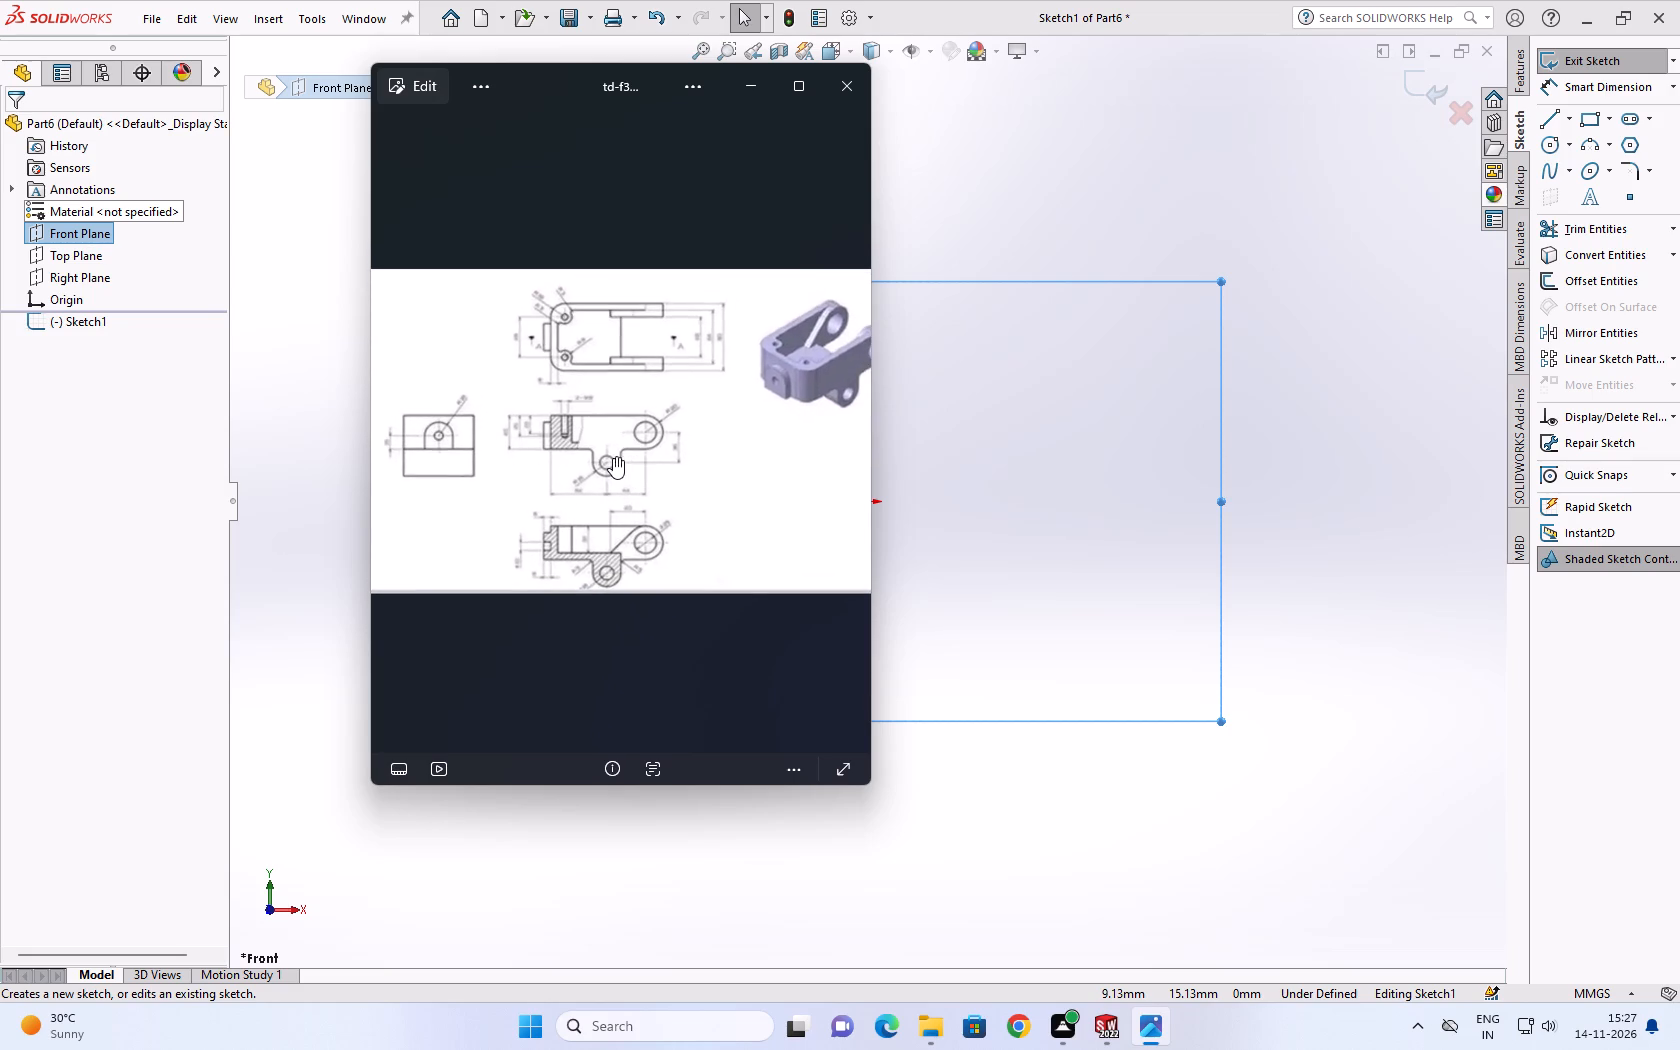
scroll(601, 457, "down", 2)
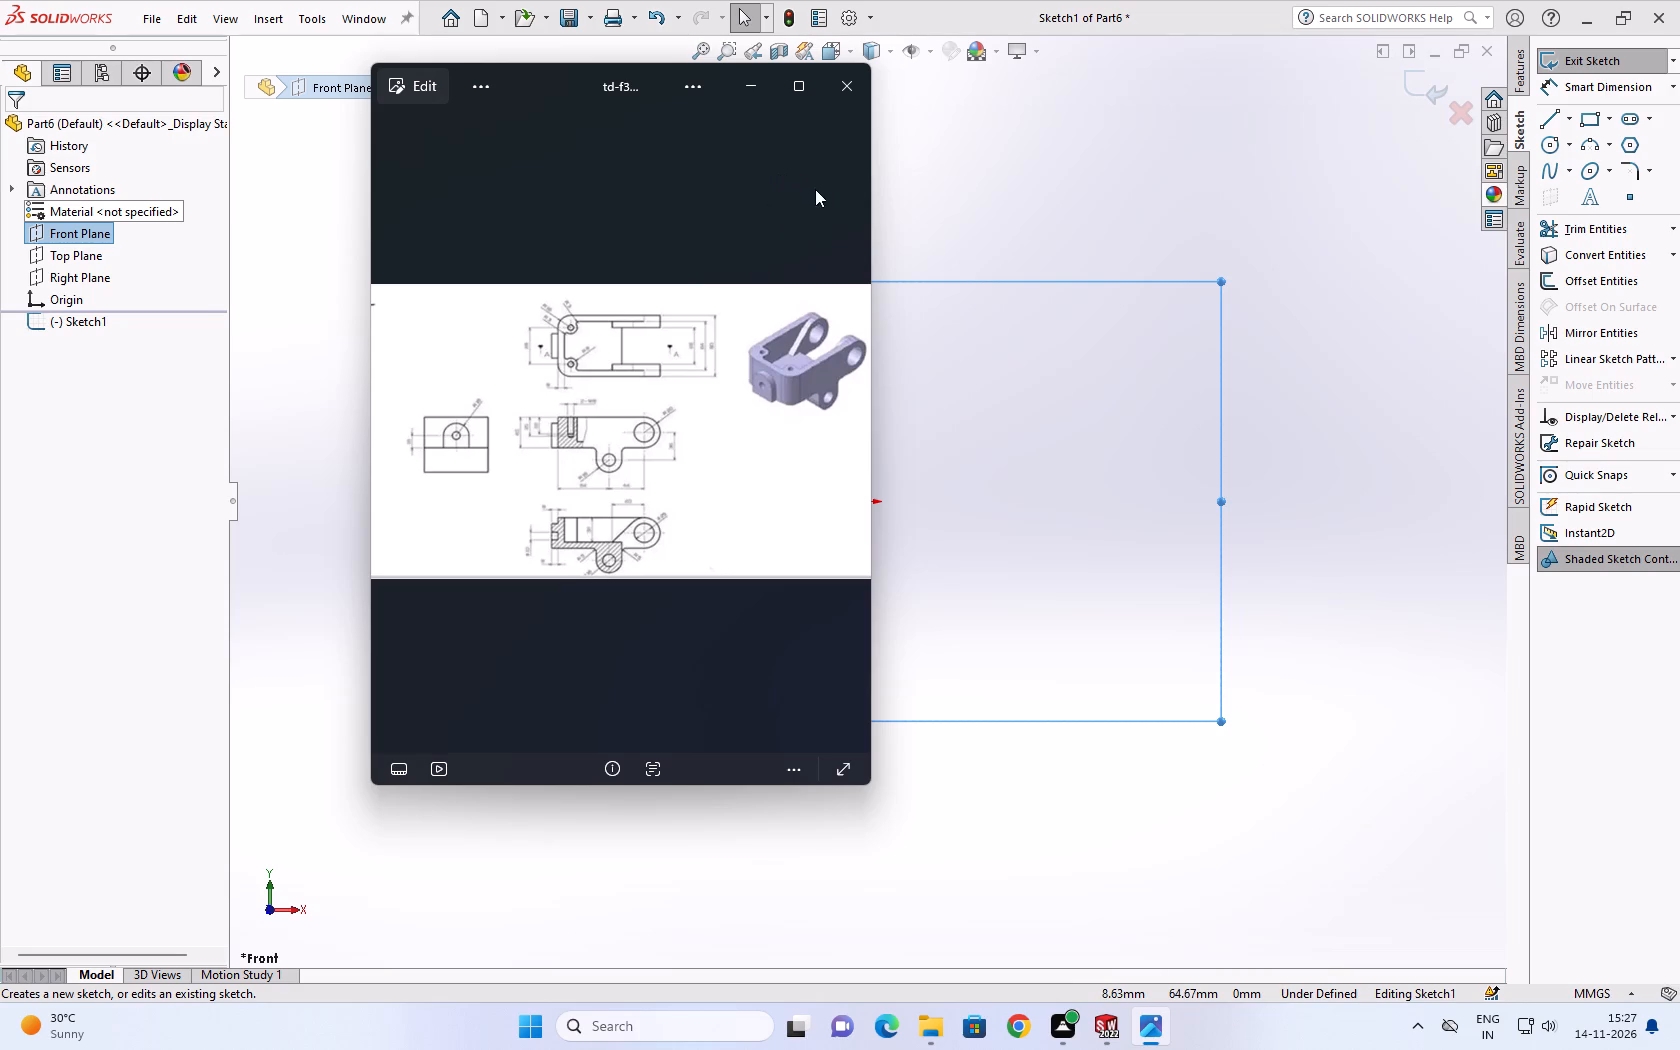
scroll(583, 527, "up", 1)
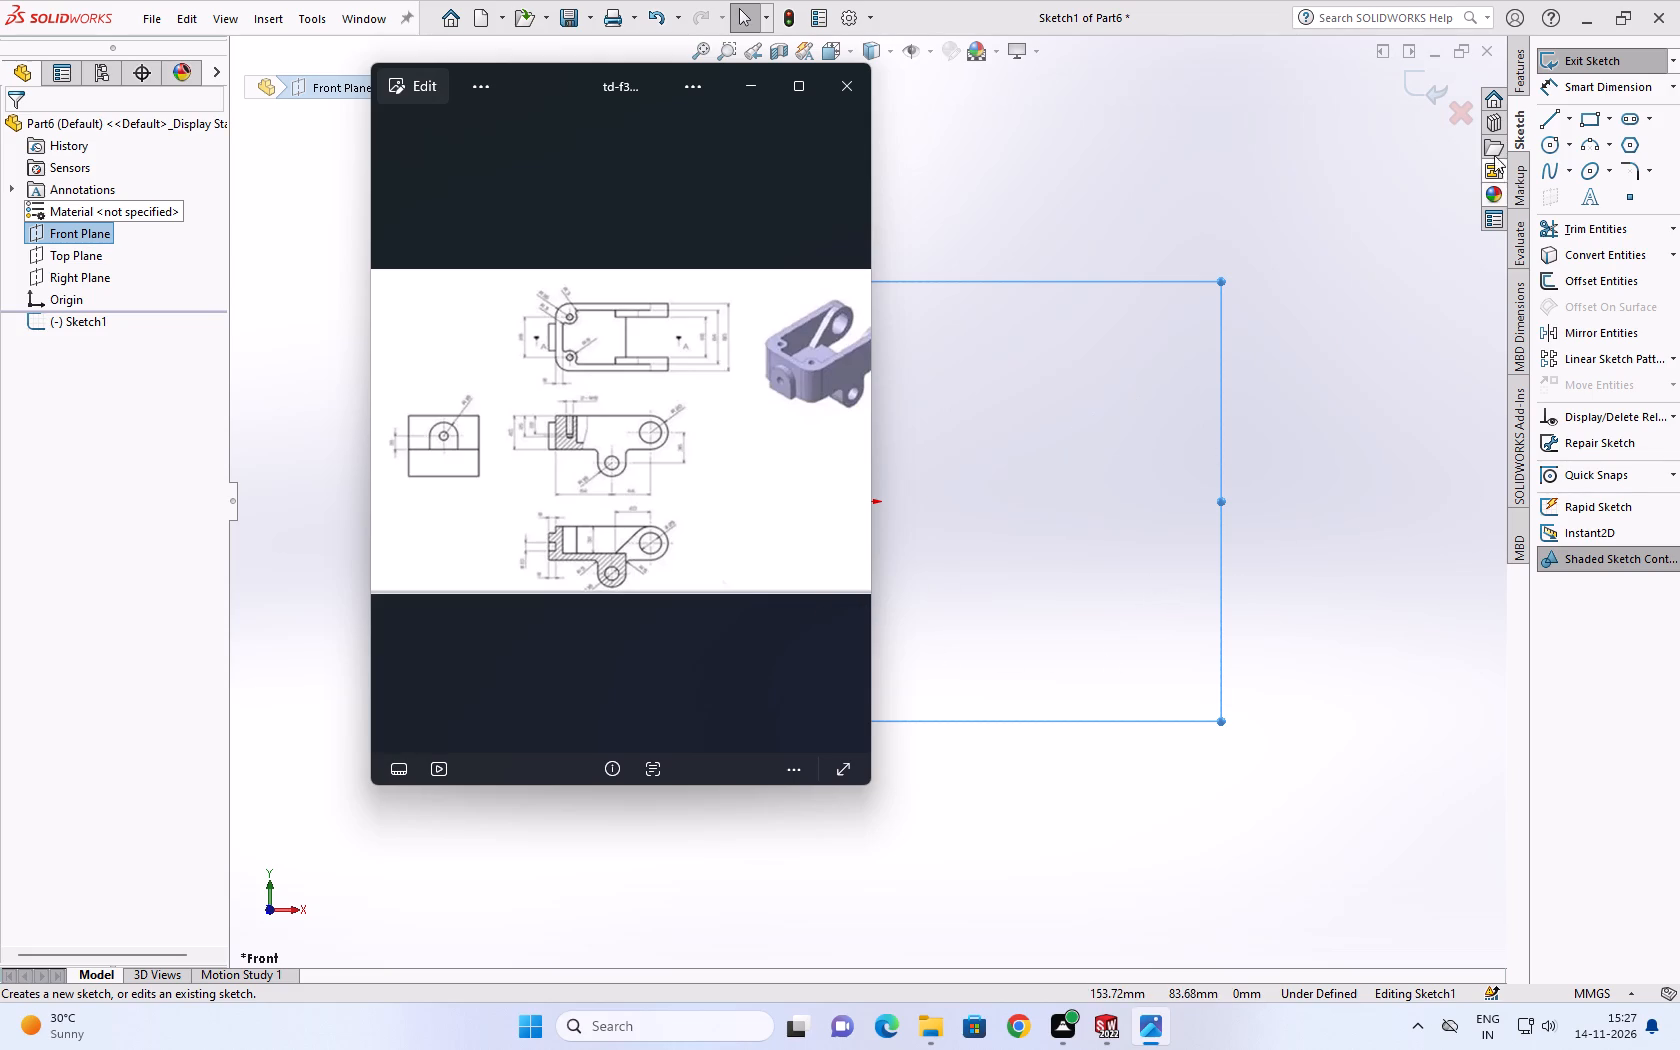
In the part sketch in SOLIDWORKS, draw two concentric circles centred on the origin, with radii of about 26 mm and 10 mm.
left_click(1558, 122)
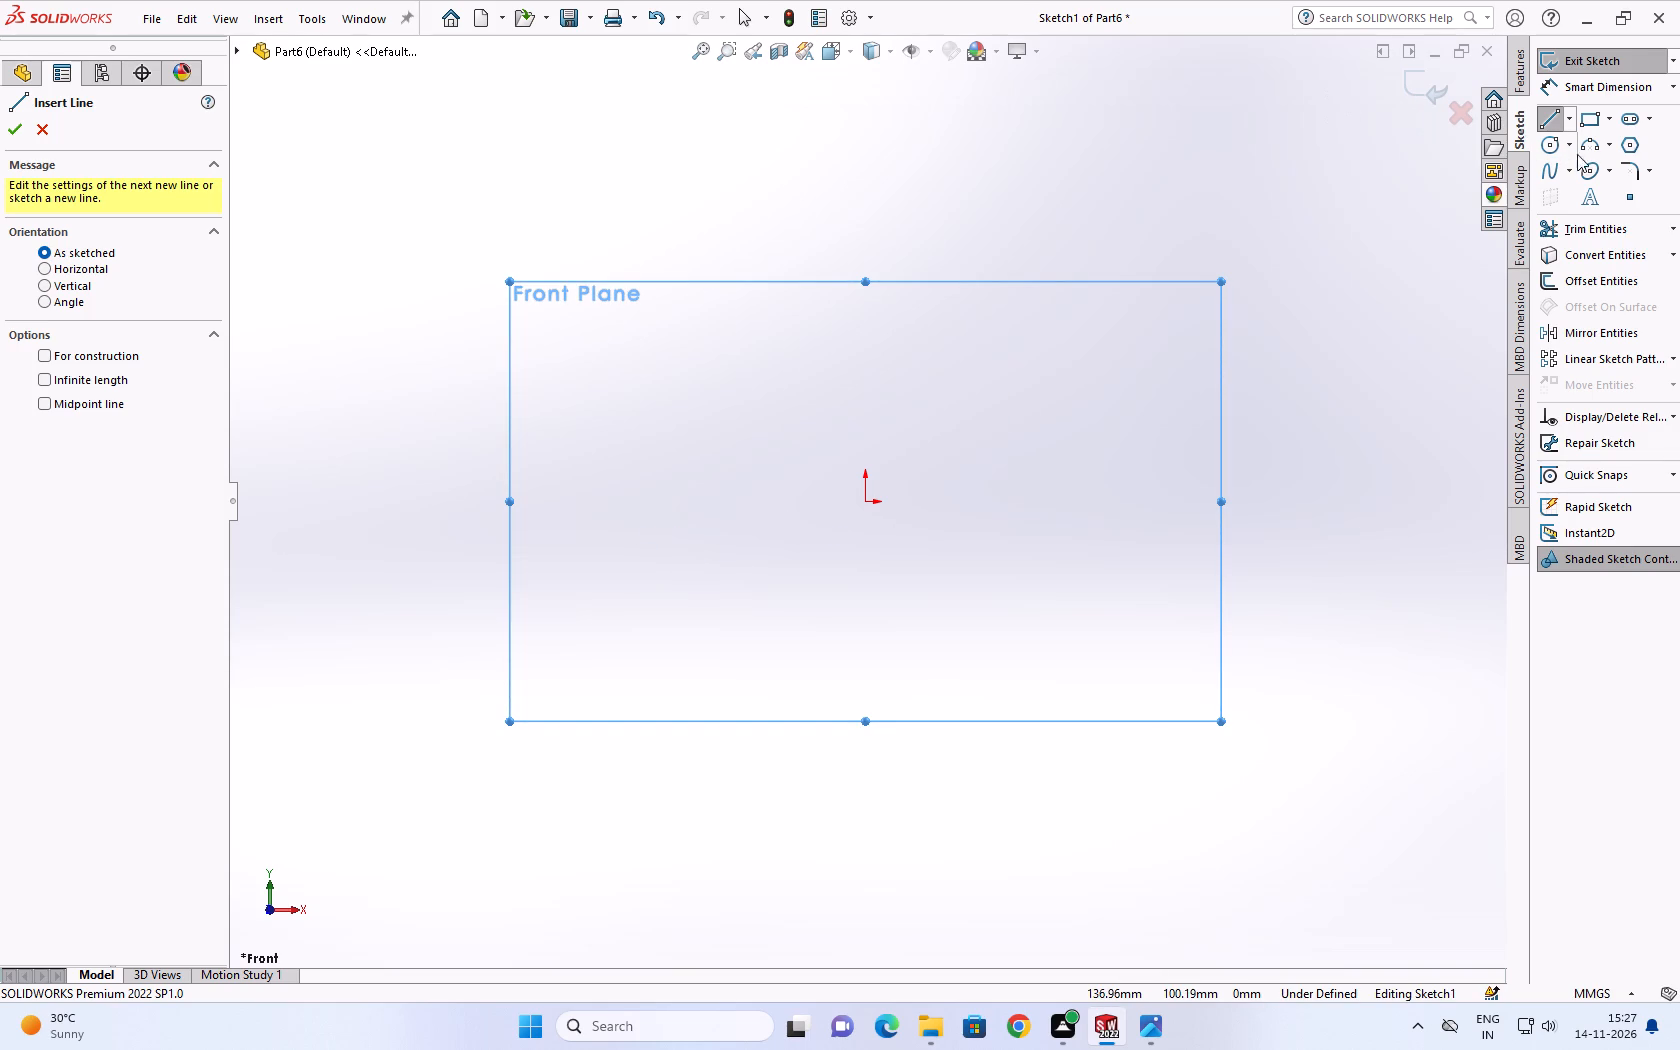
left_click(1547, 146)
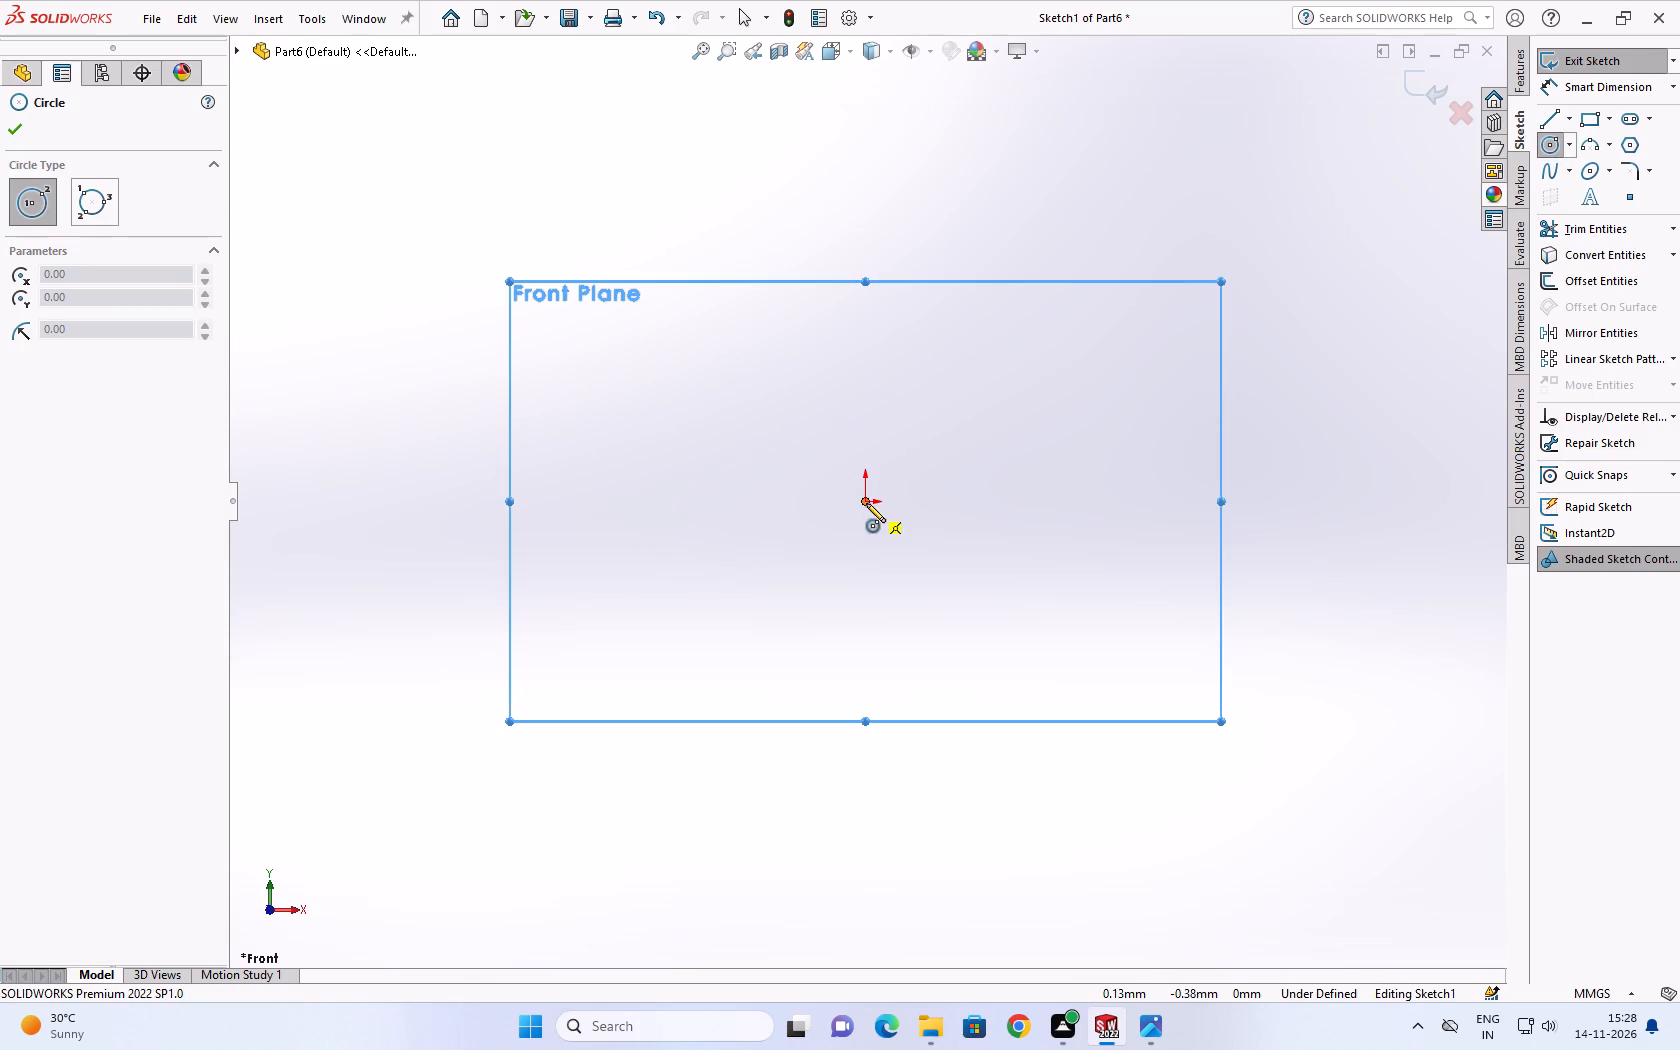
left_click(866, 504)
left_click(778, 558)
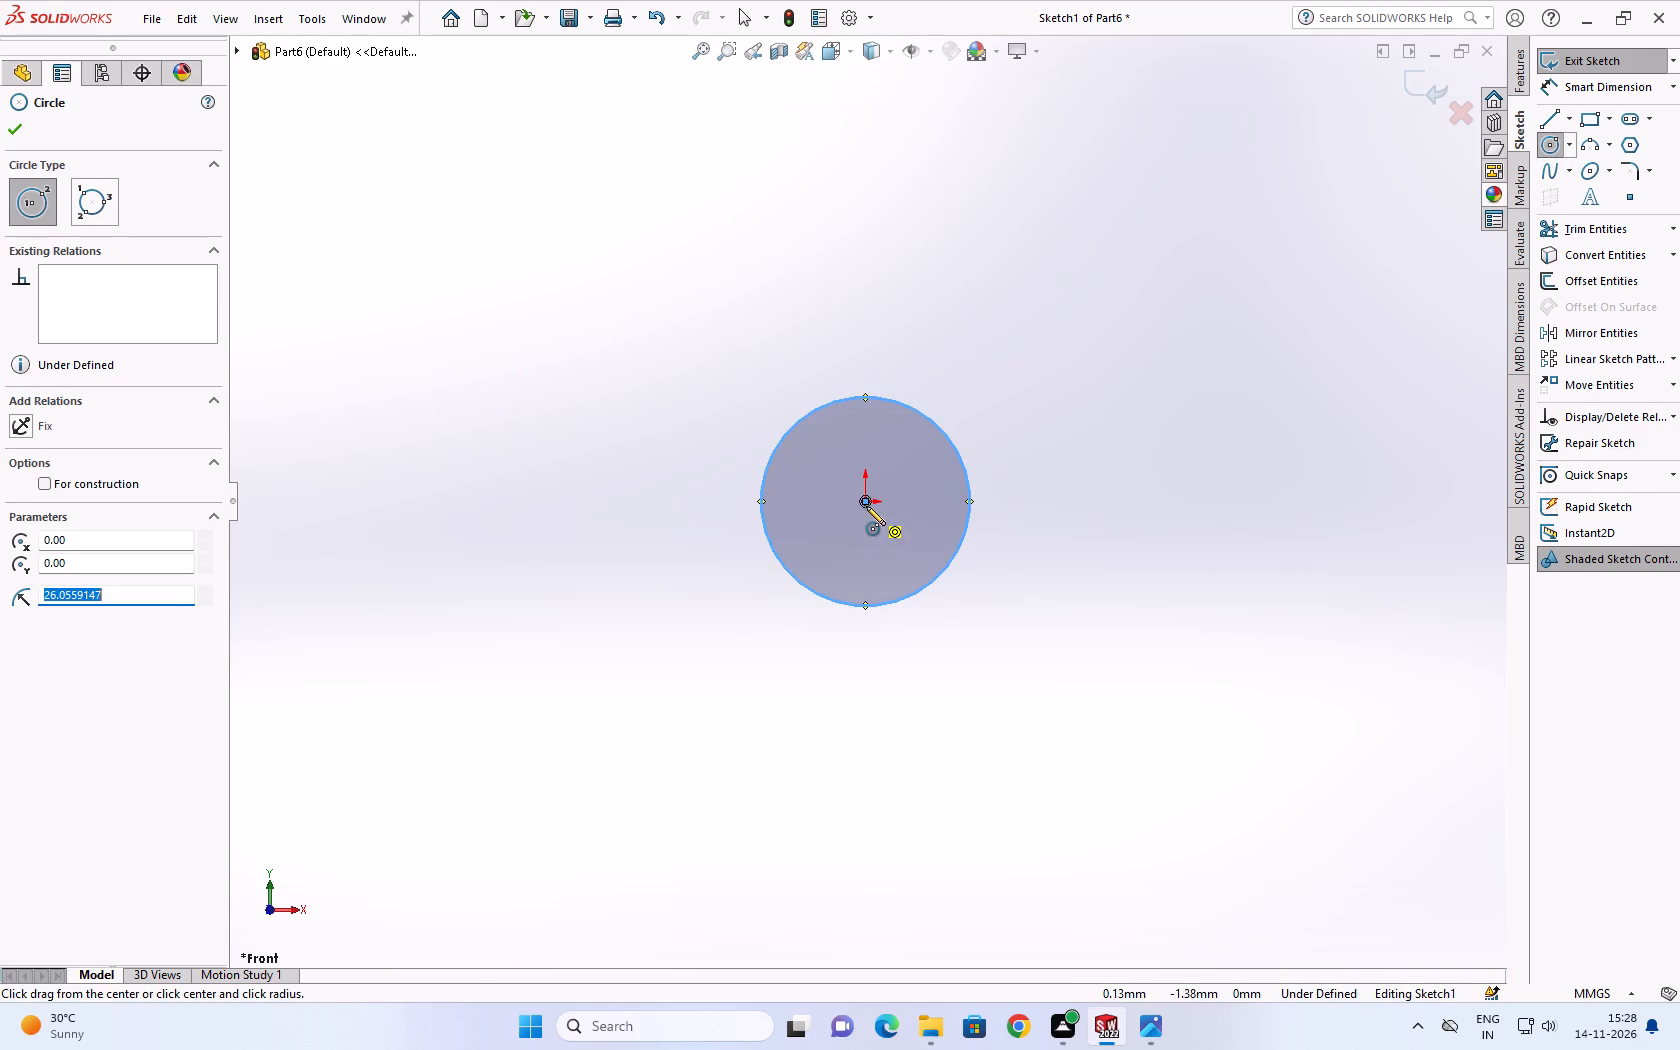
left_click(866, 506)
left_click(837, 531)
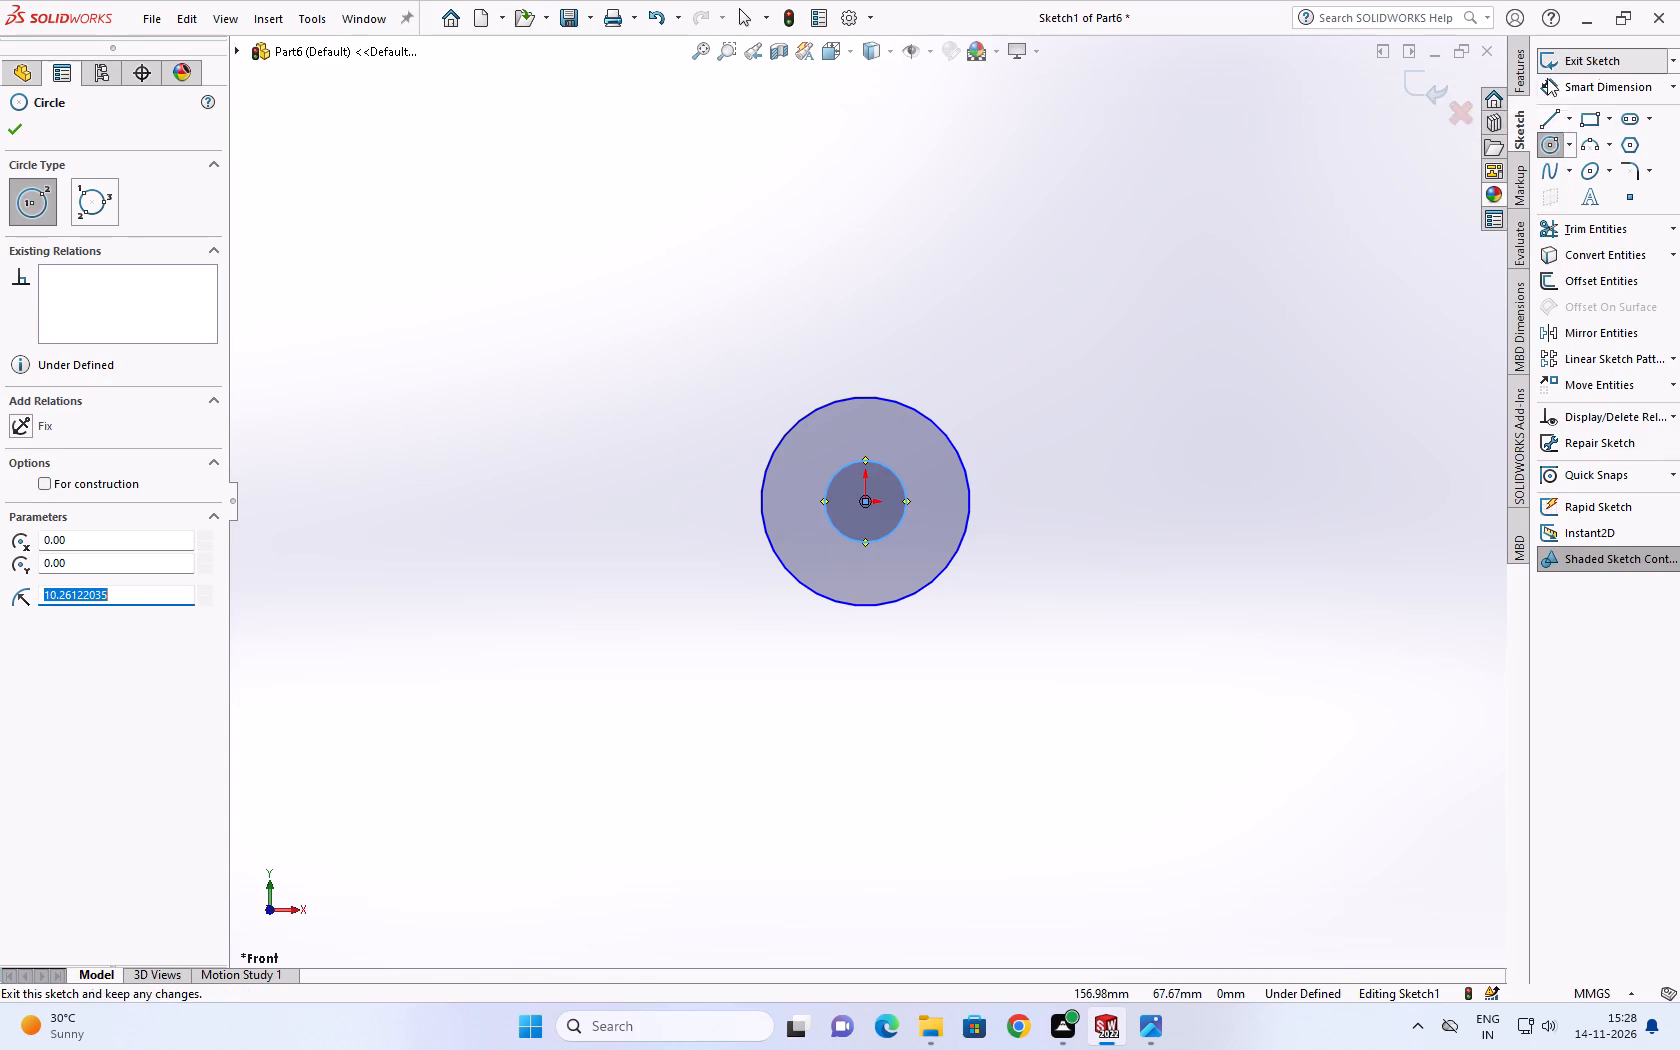
Sketch the arm outline: a horizontal line about 128 mm long from the outer circle's top, a vertical end line, and a horizontal line back to its bottom.
left_click(1550, 125)
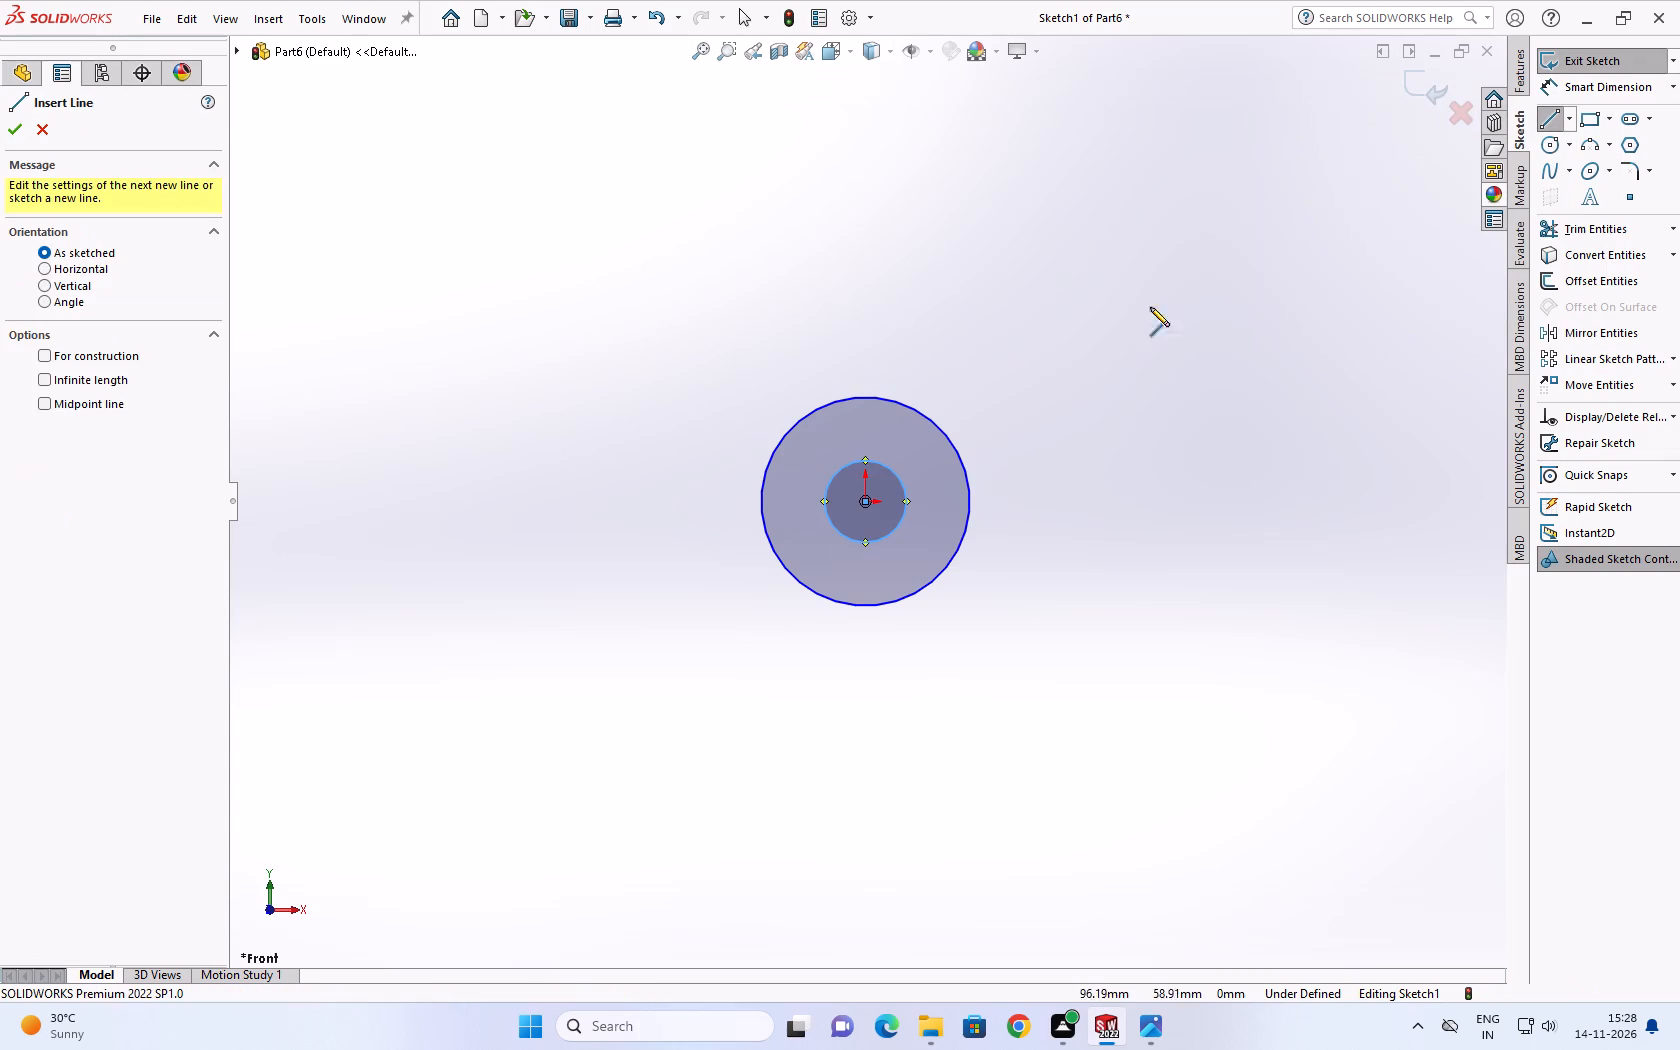
left_click(867, 396)
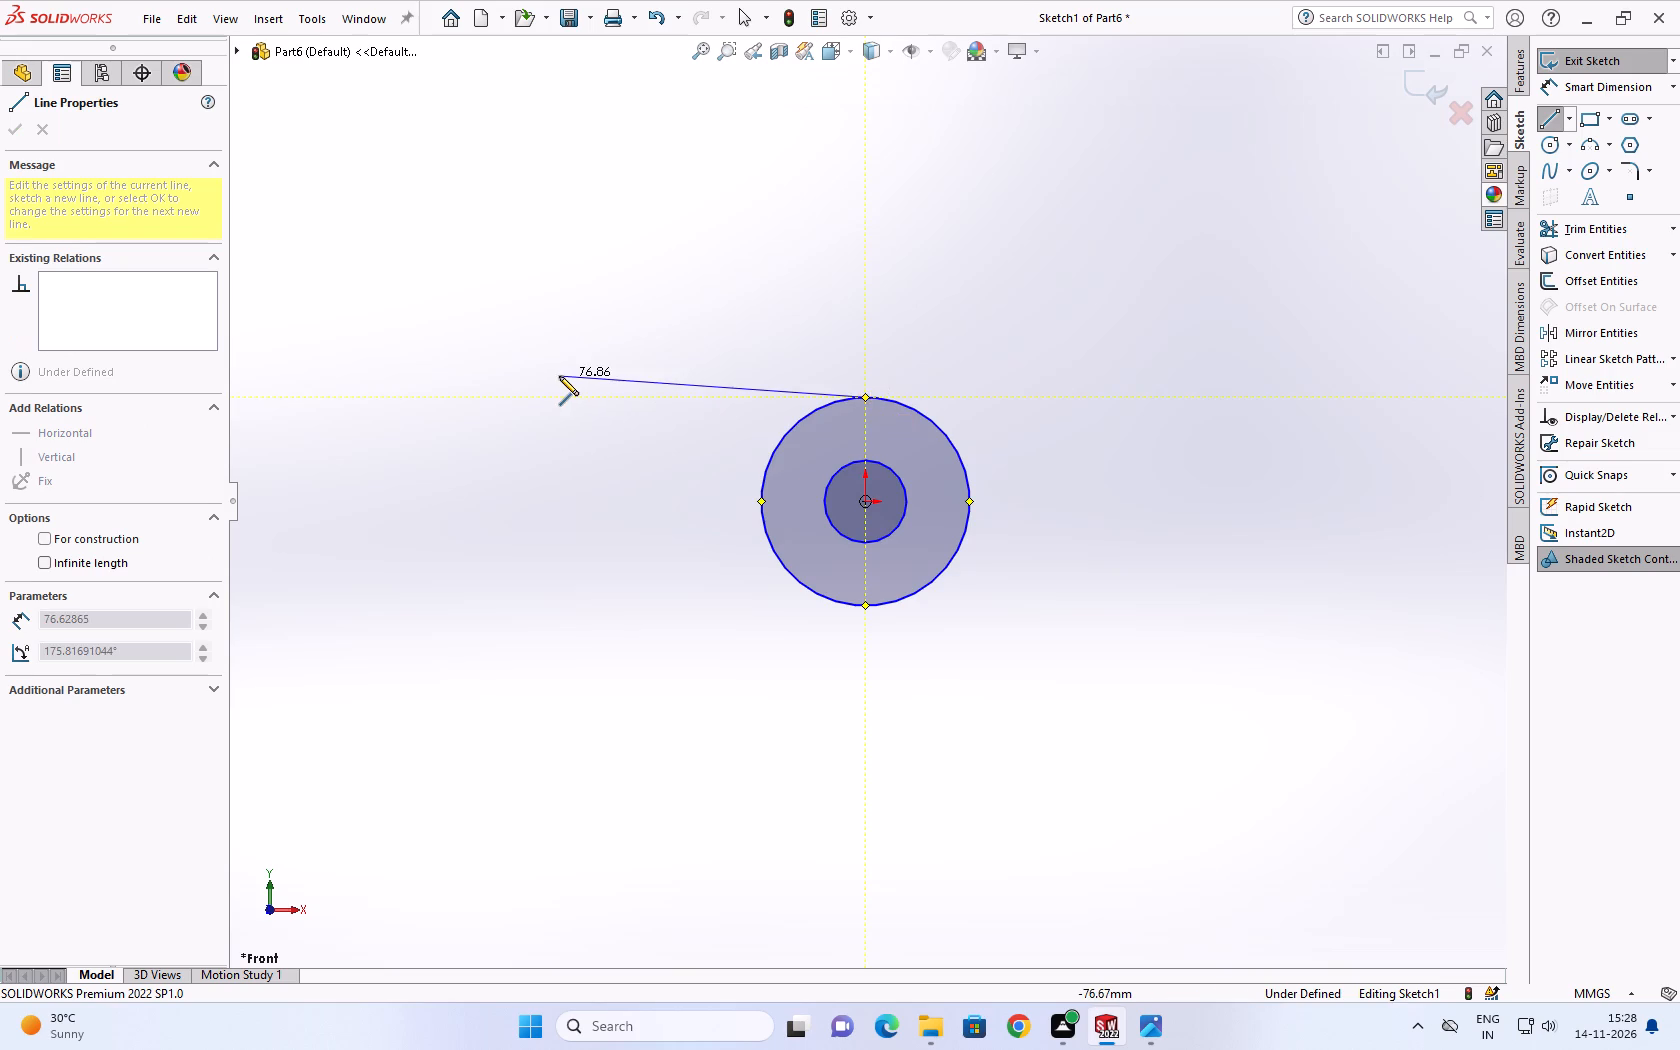
scroll(559, 376, "up", 2)
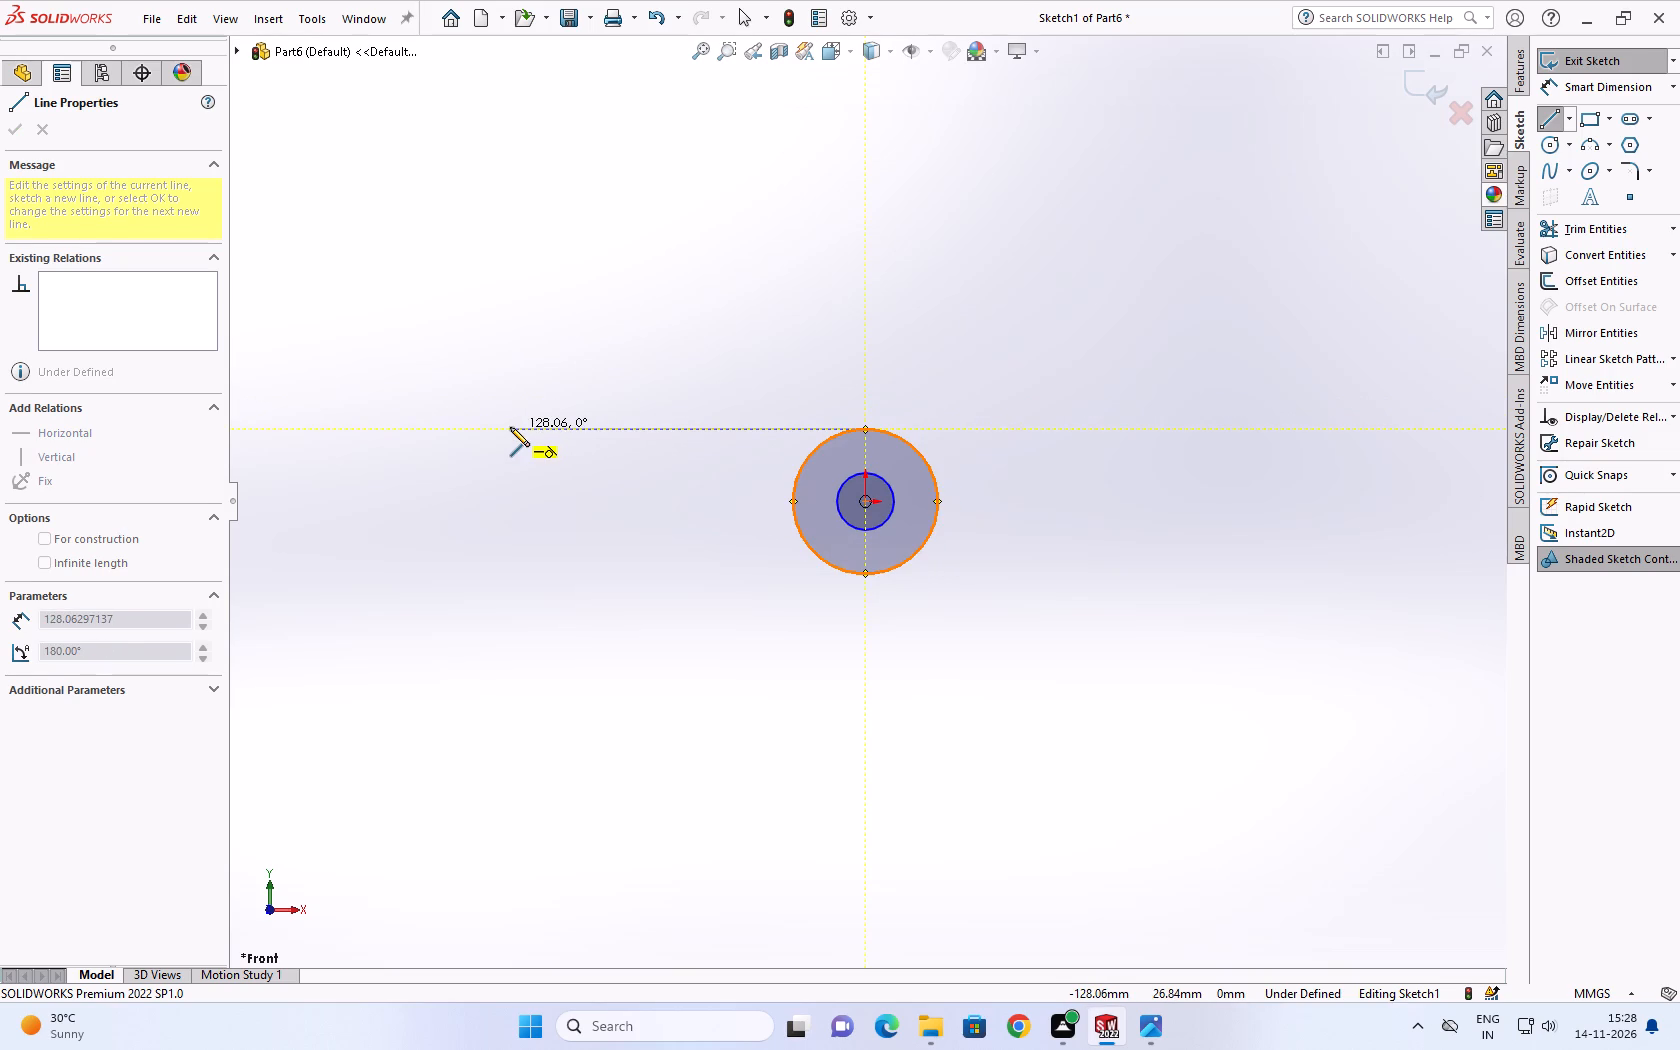
left_click(510, 427)
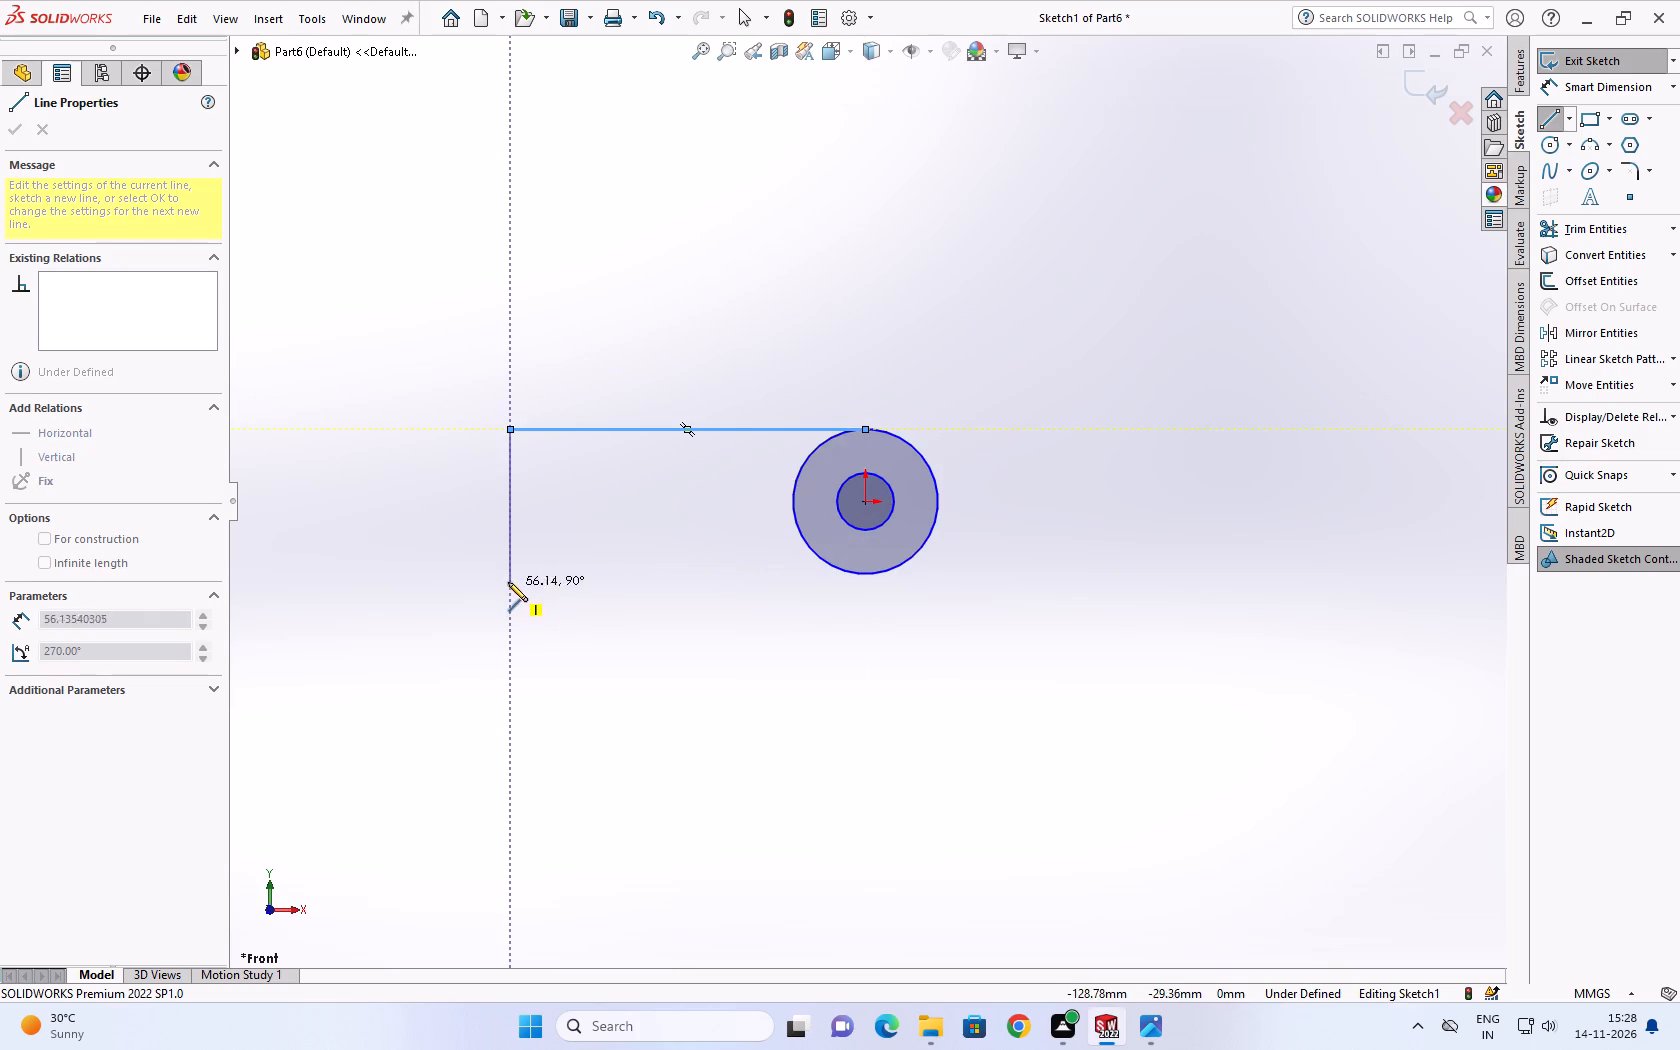
left_click(513, 576)
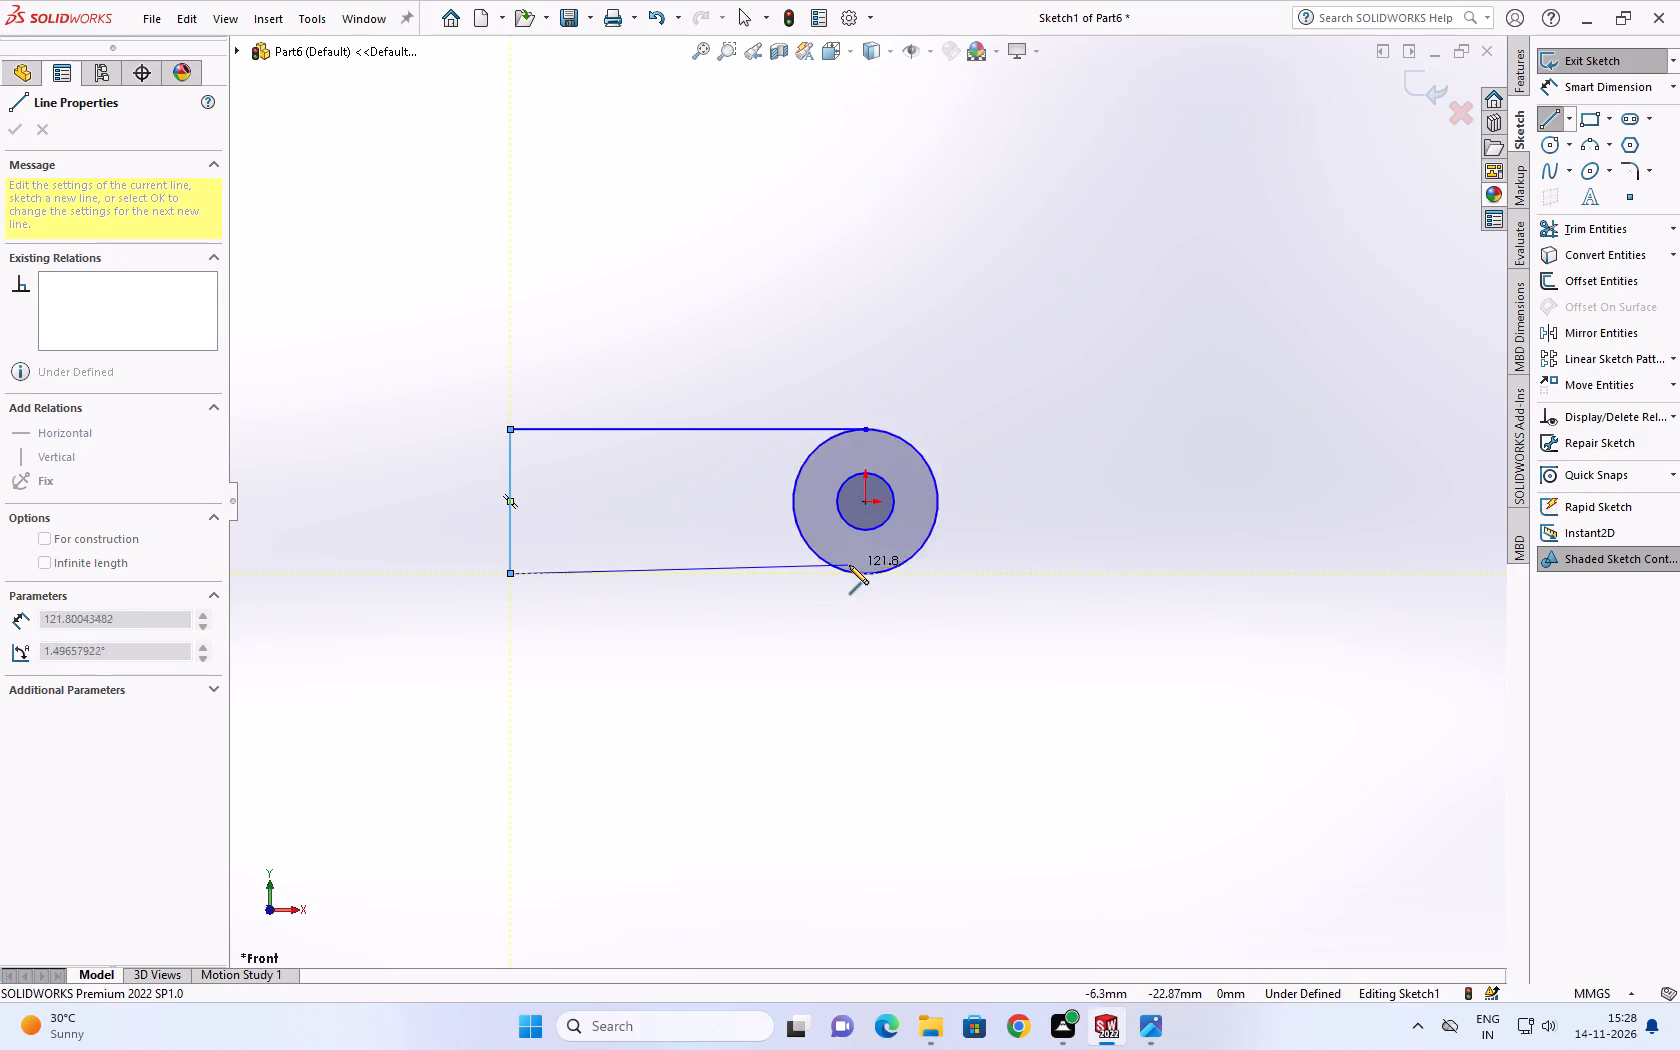
left_click(863, 575)
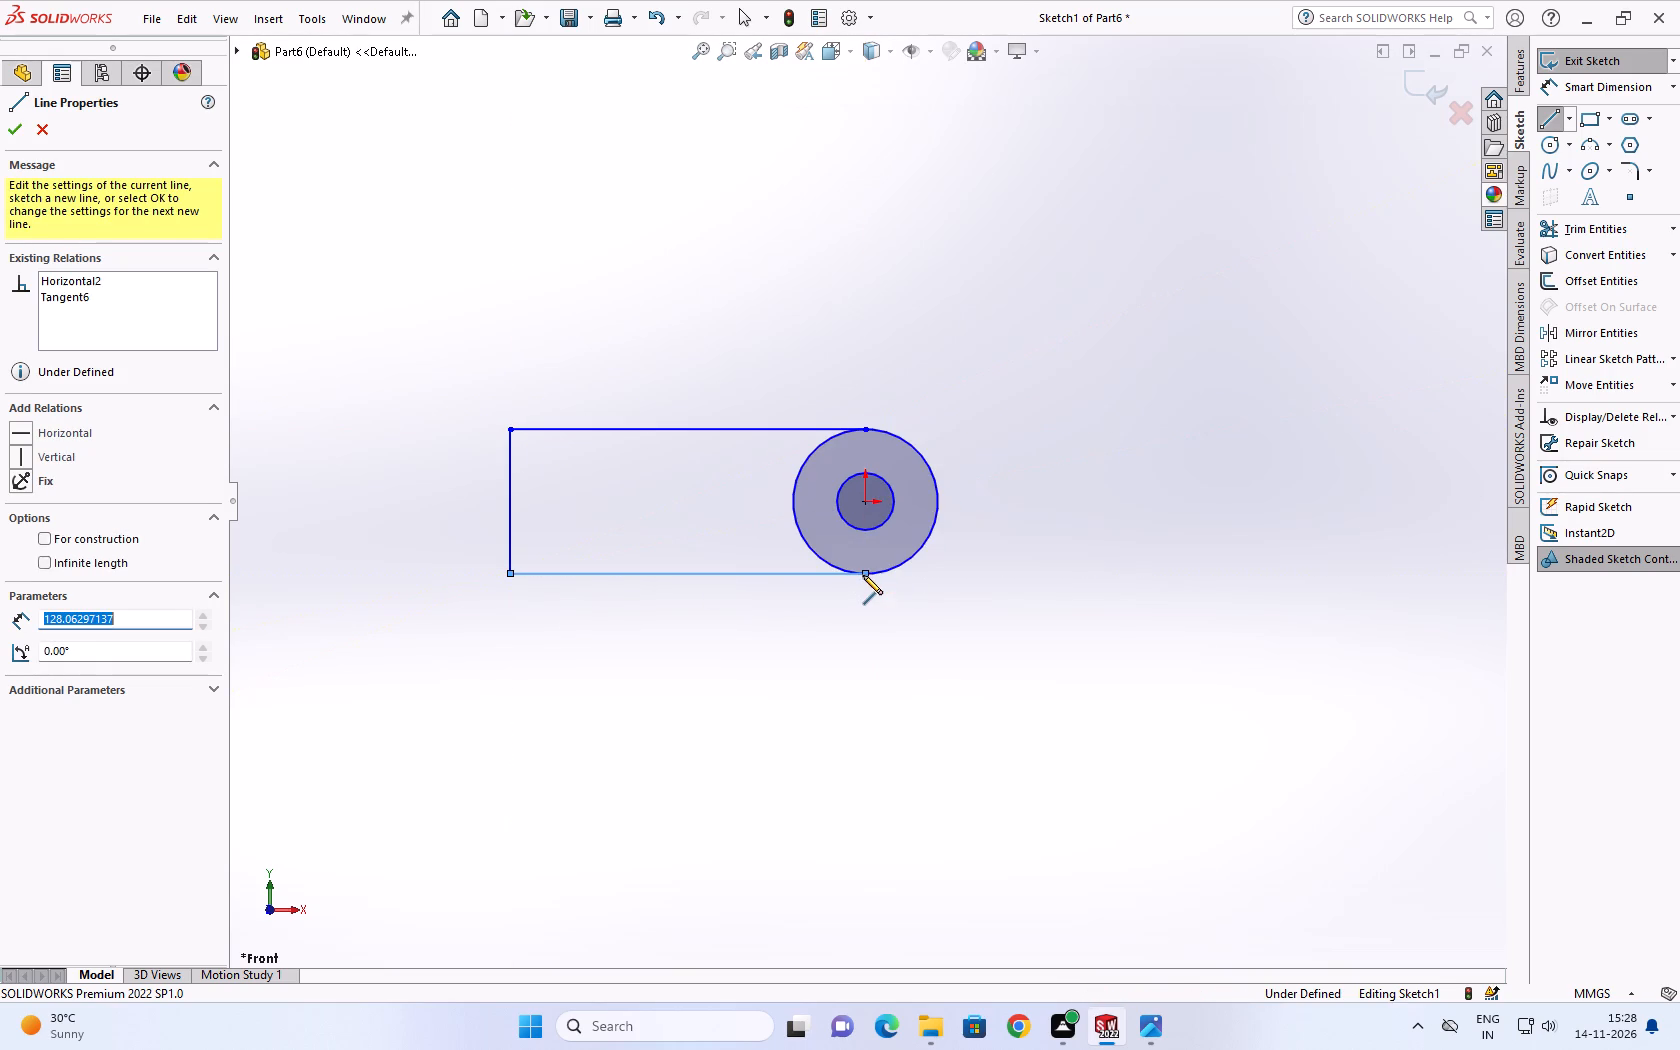
right_click(694, 645)
left_click(746, 662)
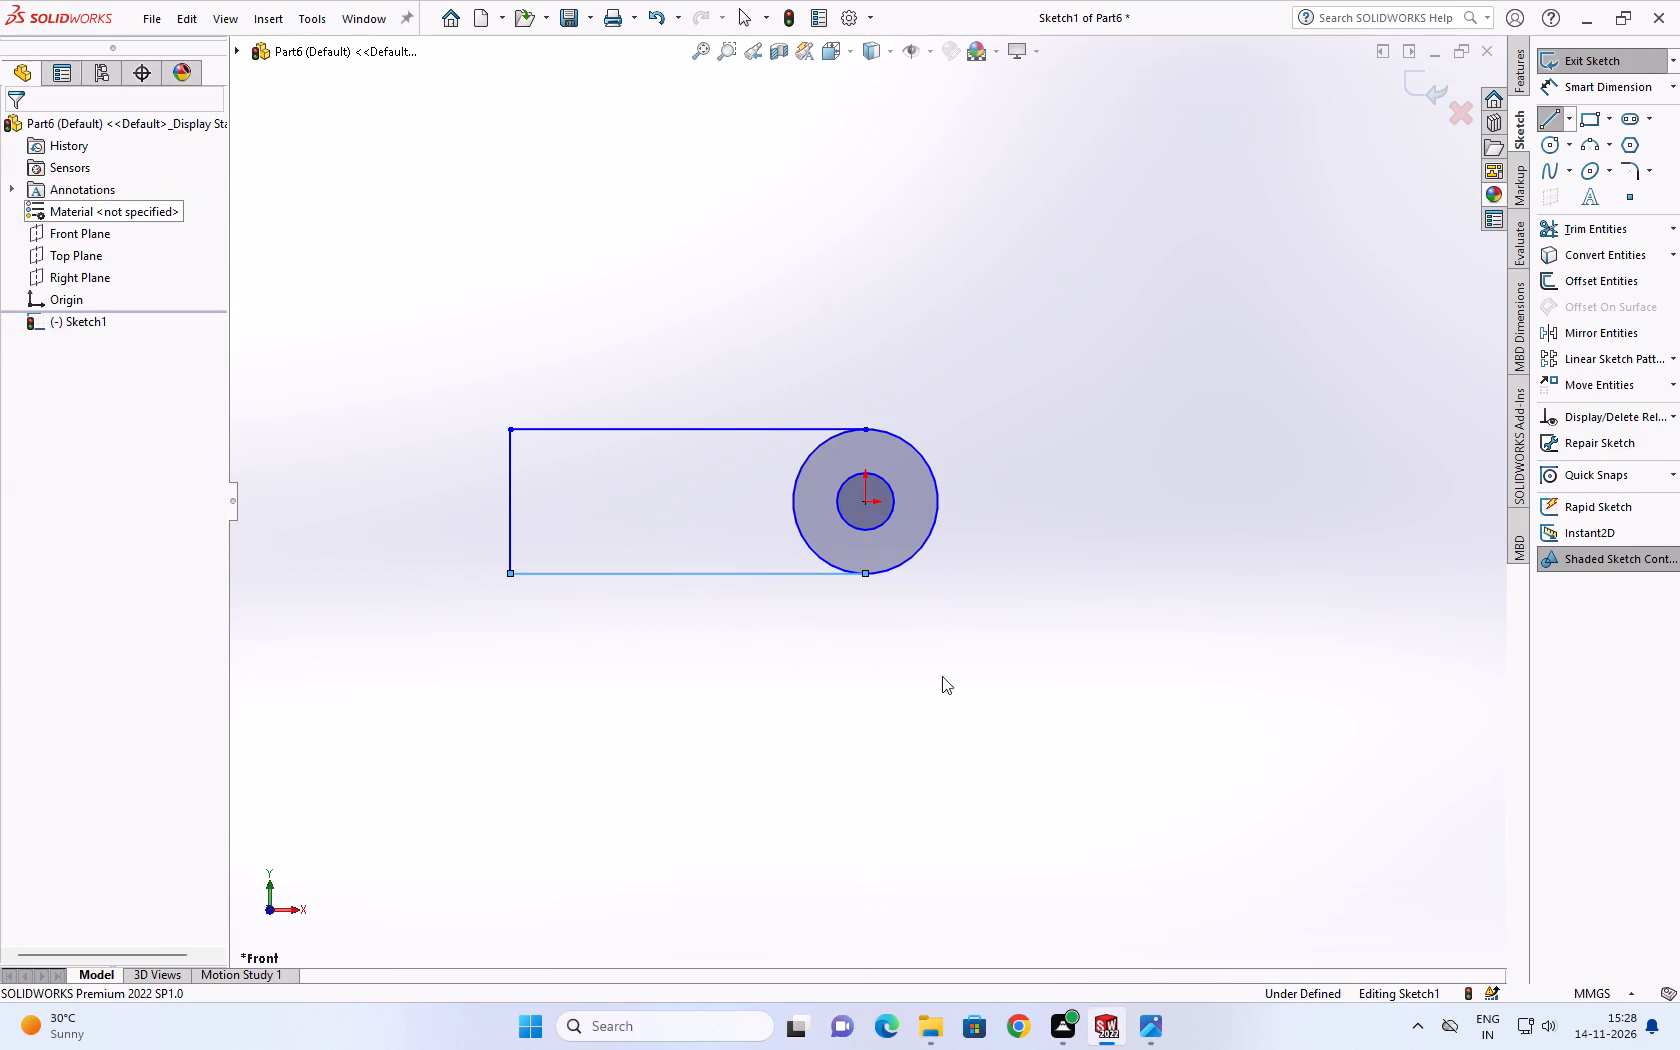
Switch to the reference drawing in Photos and examine the side view's lower eye lug and slanted edge.
left_click(1157, 1015)
scroll(598, 480, "up", 2)
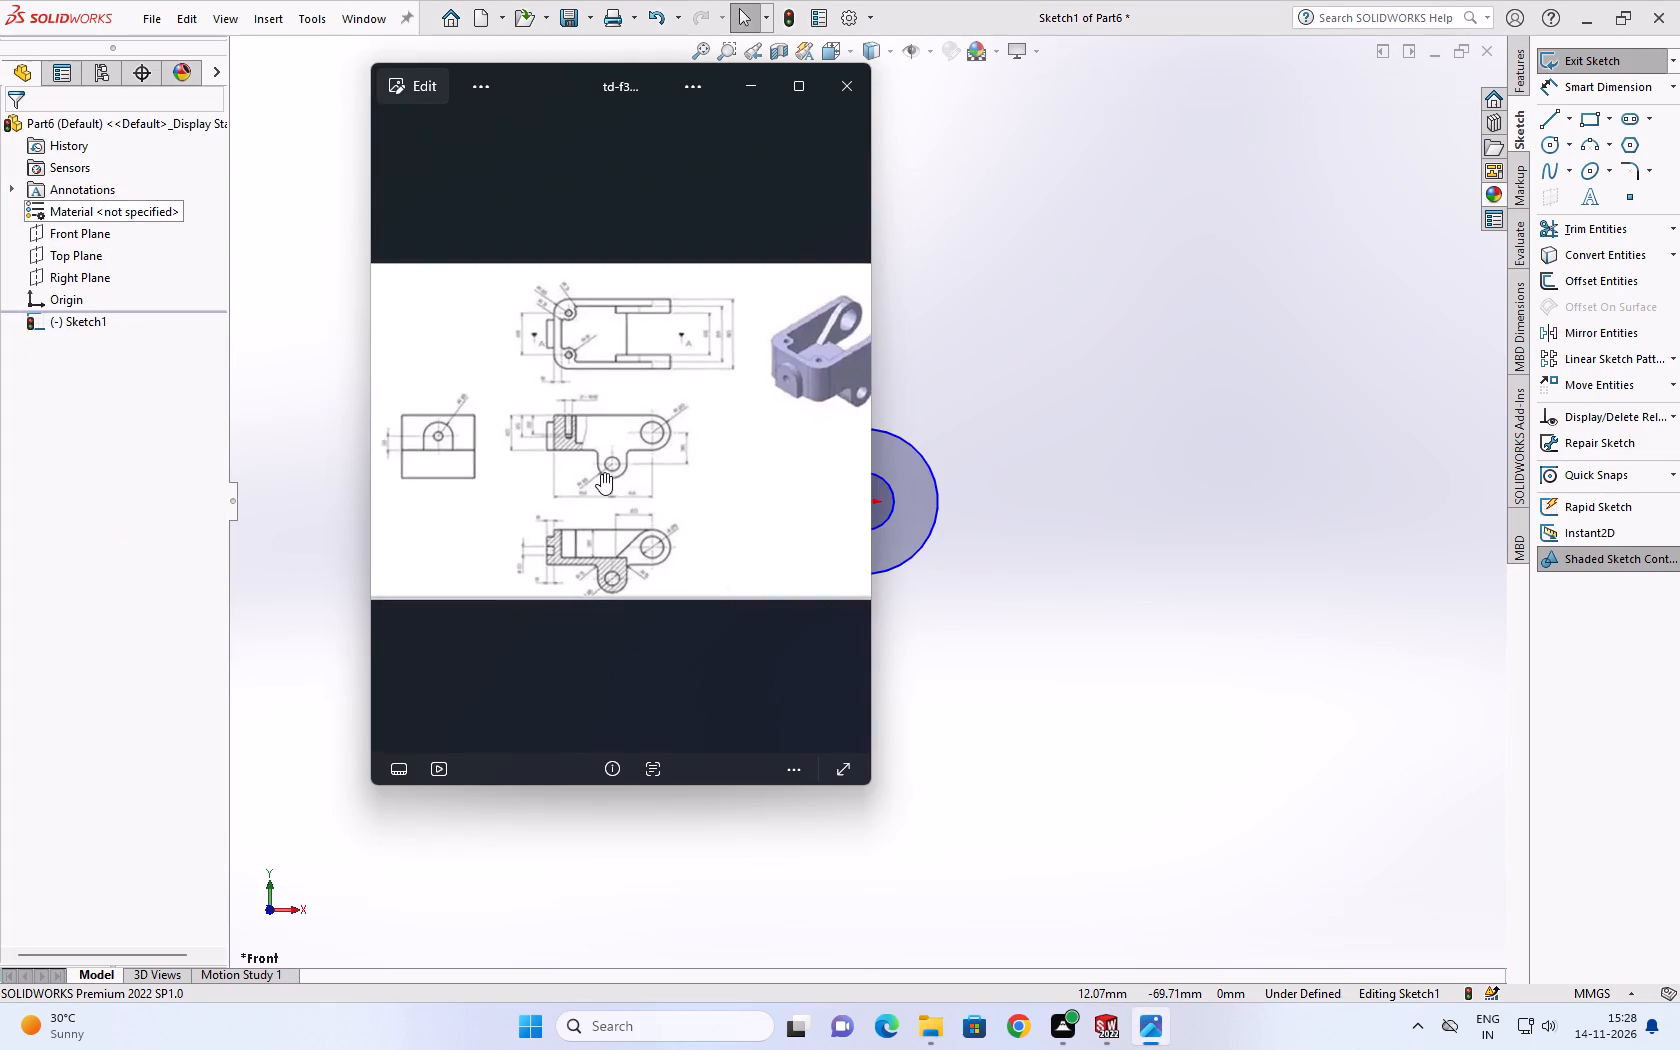
scroll(601, 473, "up", 1)
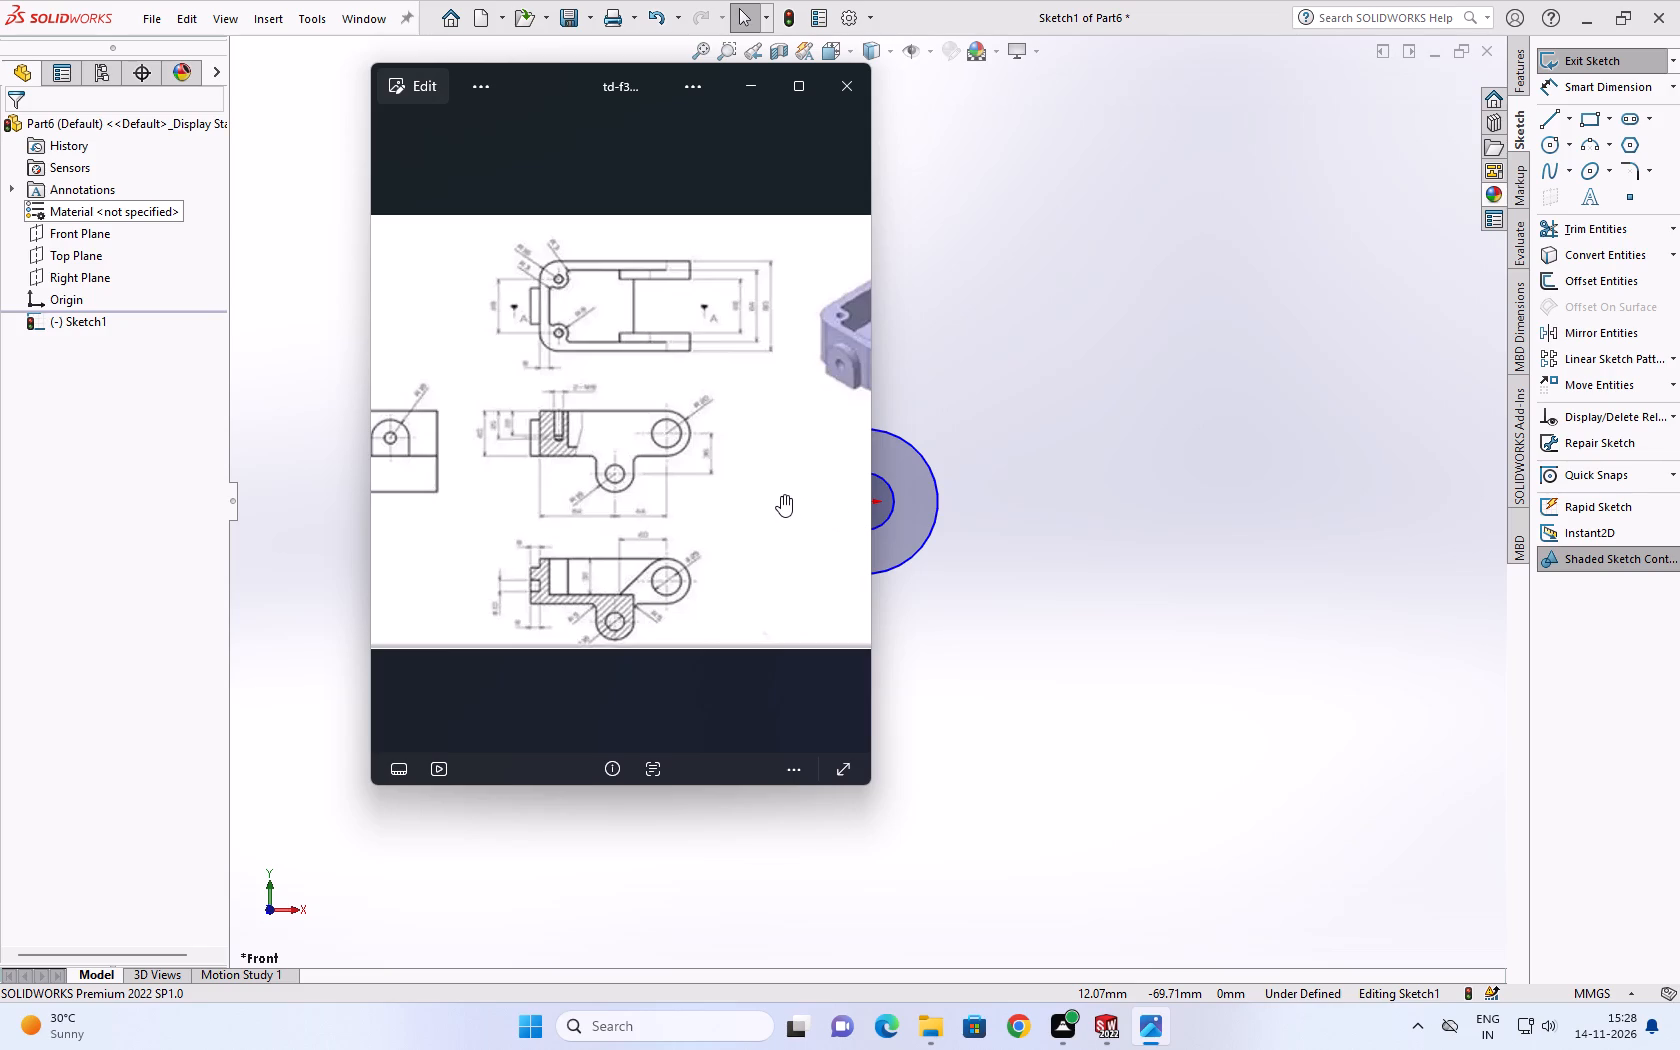
scroll(682, 490, "up", 2)
scroll(680, 484, "down", 10)
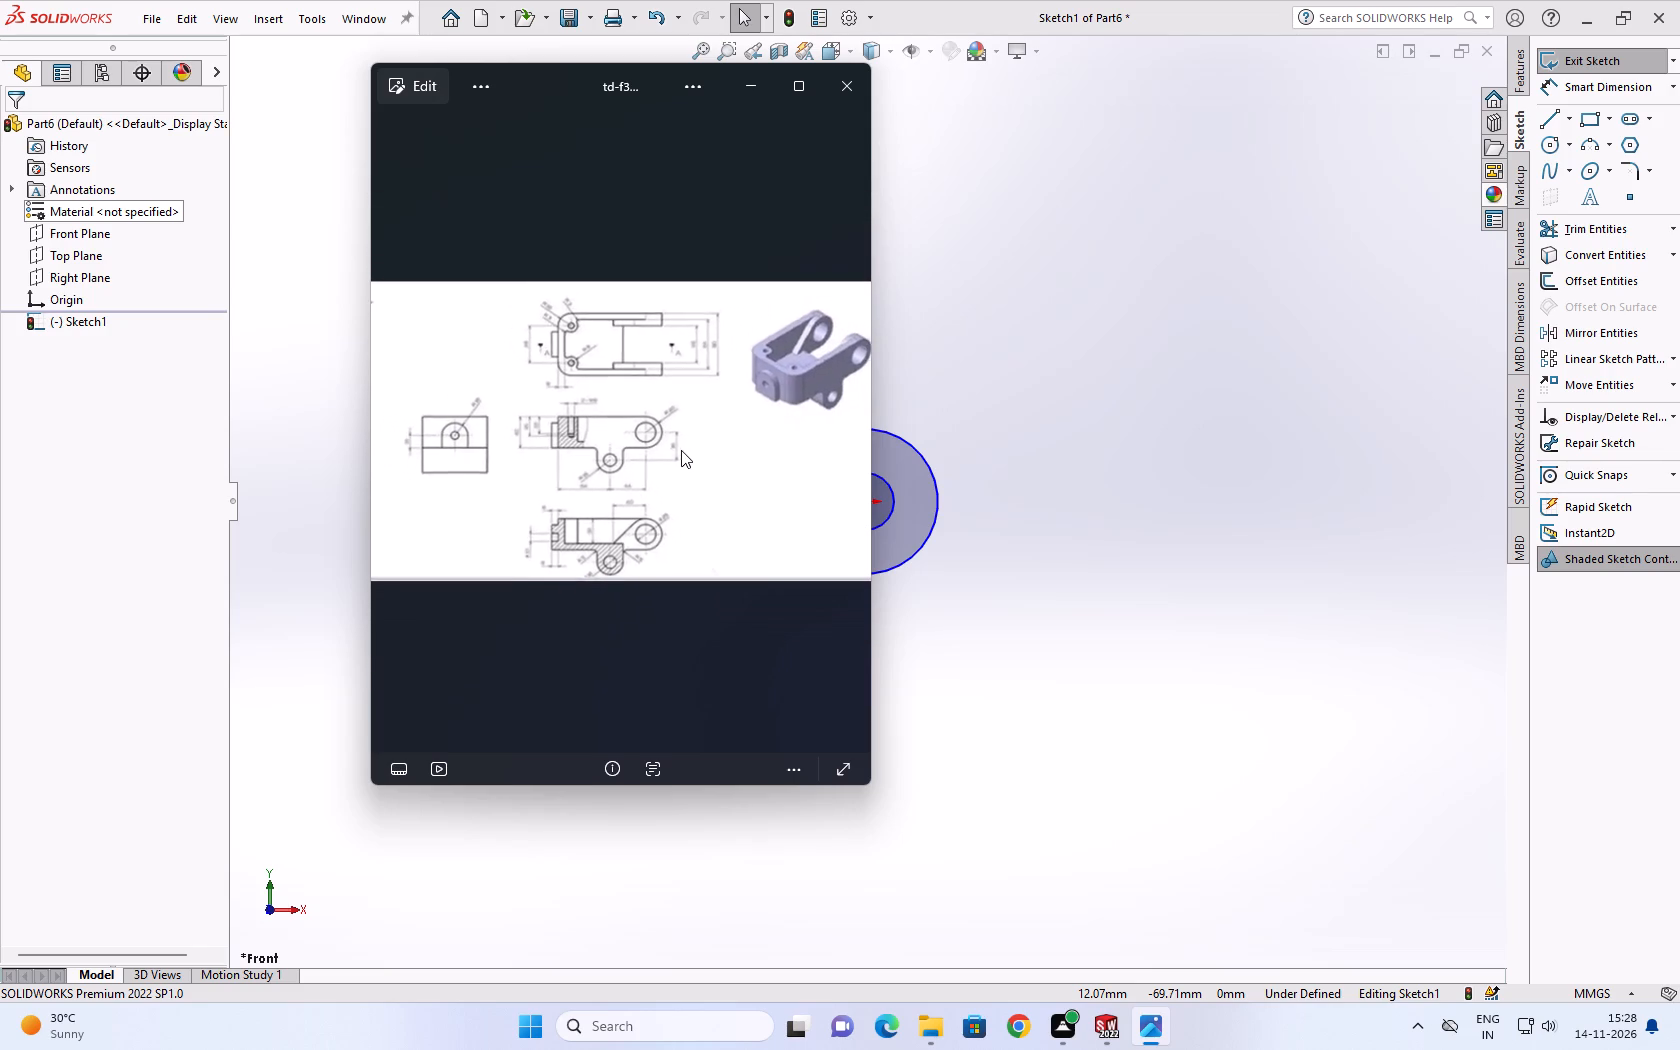
scroll(719, 437, "down", 2)
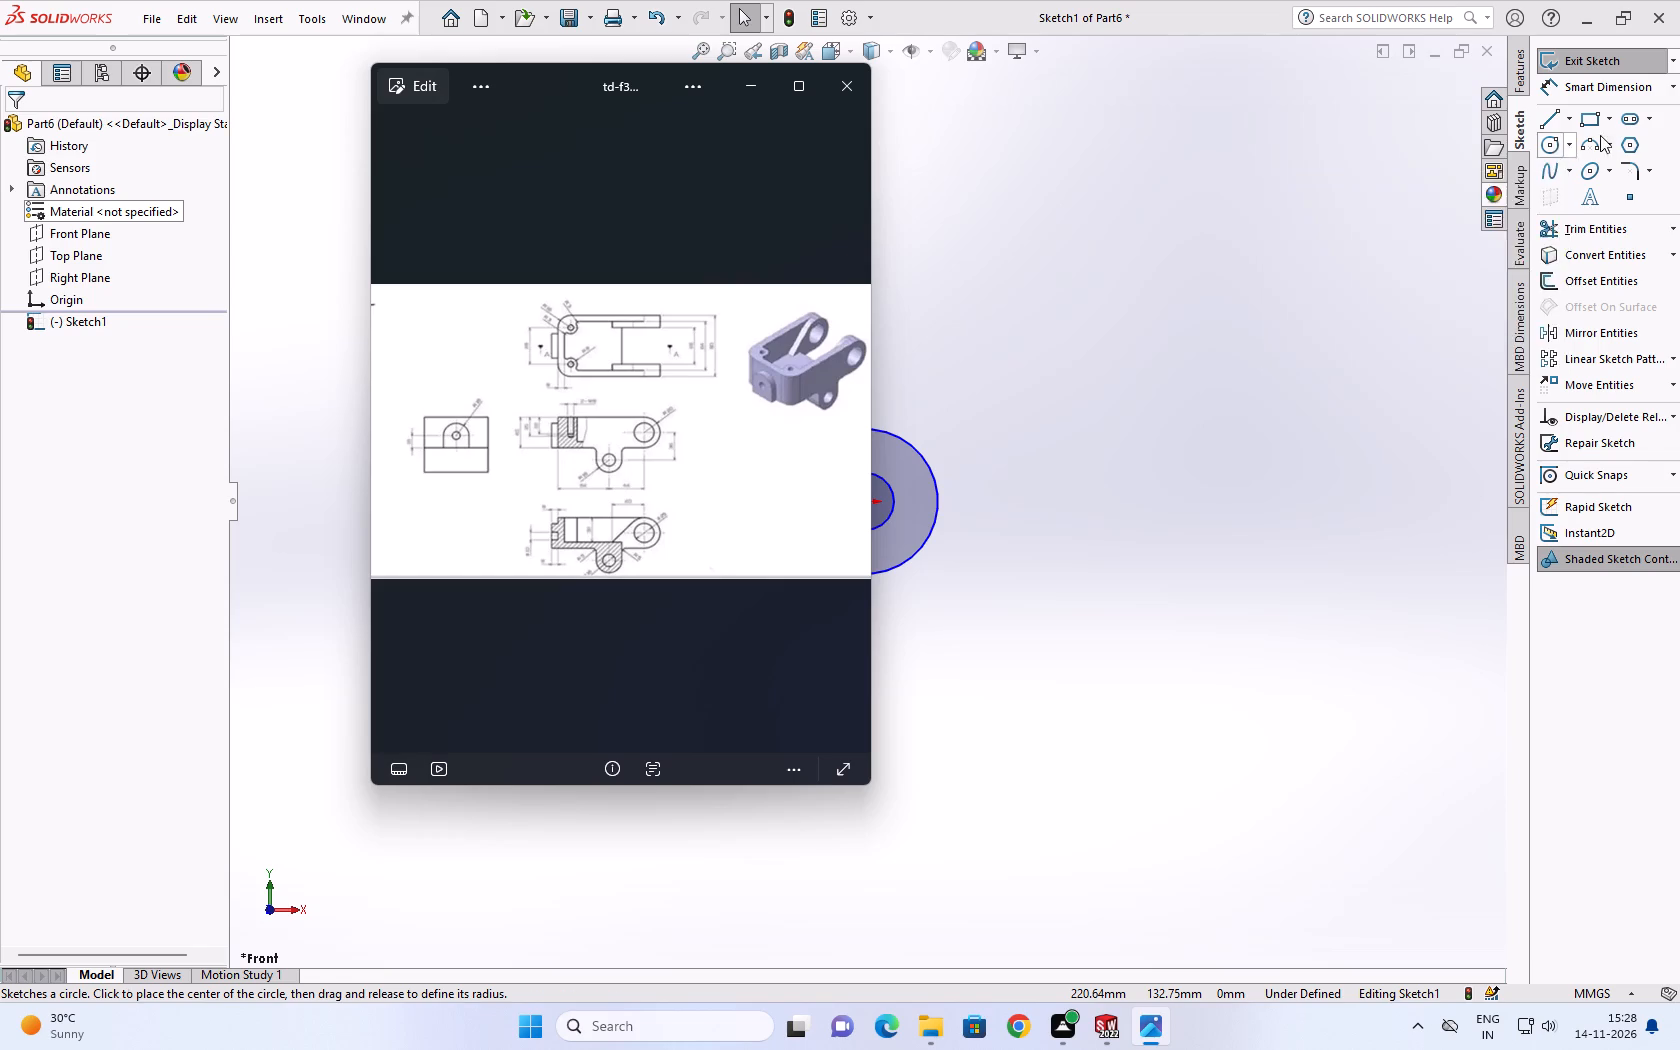
Back in the SOLIDWORKS sketch, draw two concentric circles below the arm, radii about 8.4 mm and 17 mm, and move their centre to about X -68, Y -58 mm.
left_click(1551, 143)
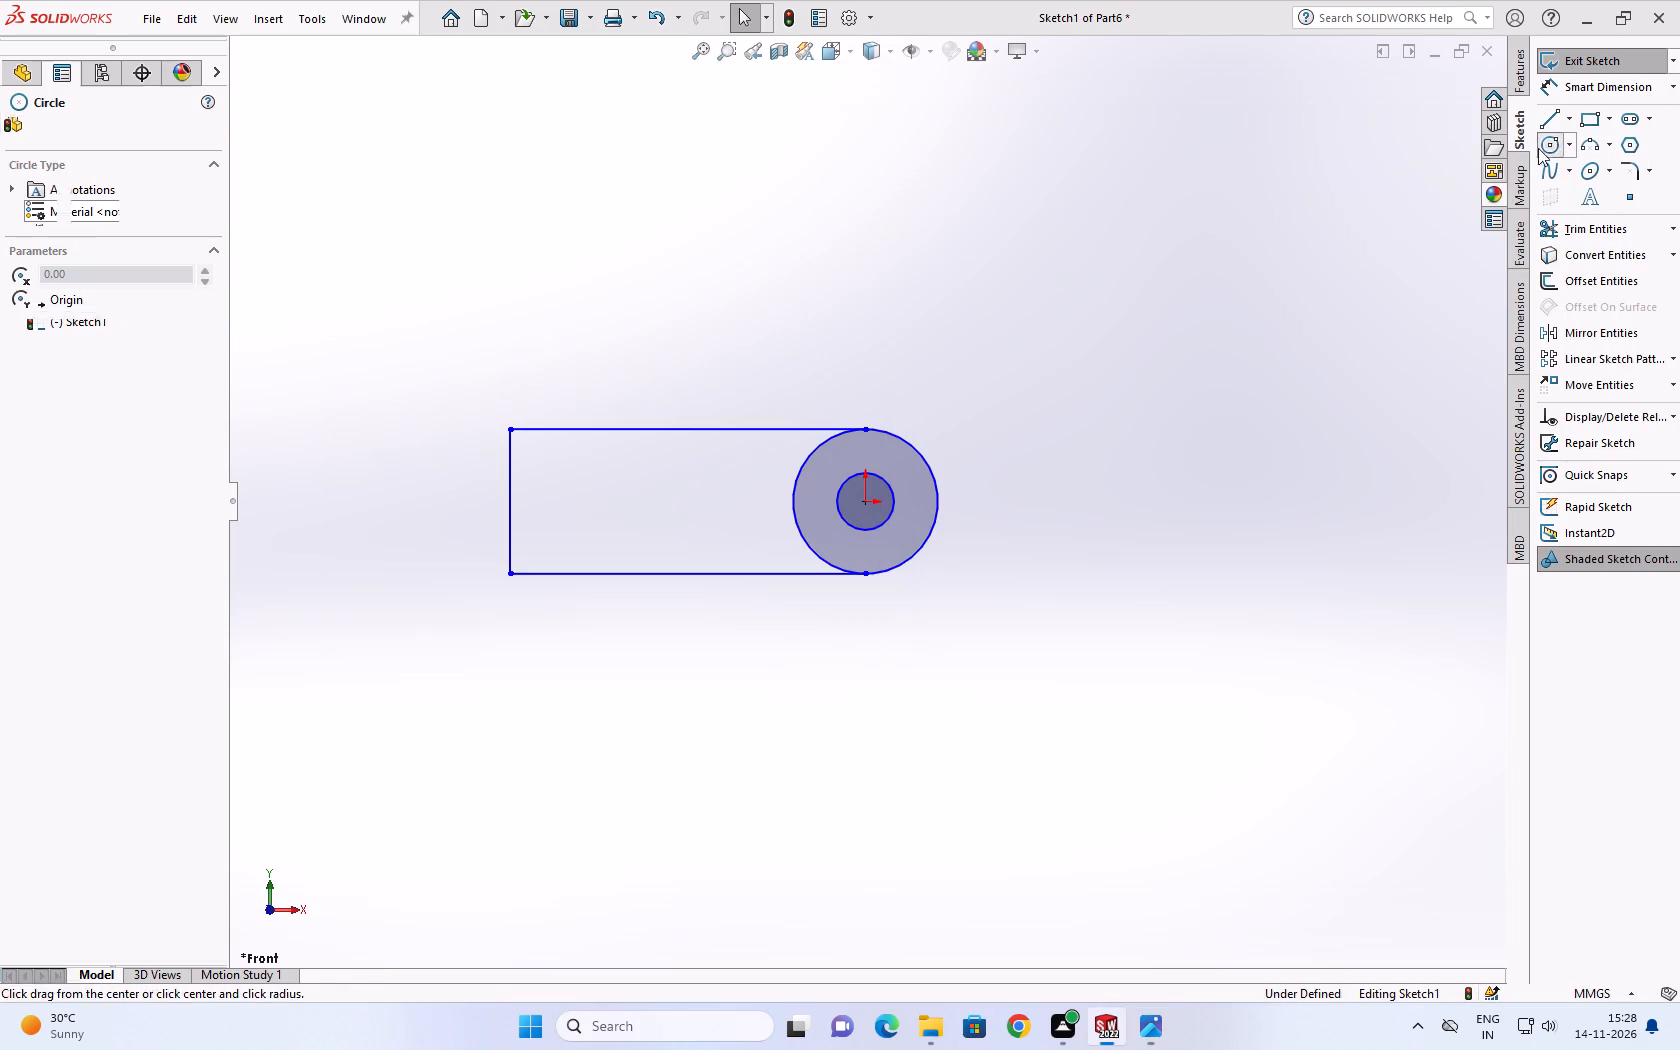
left_click(674, 627)
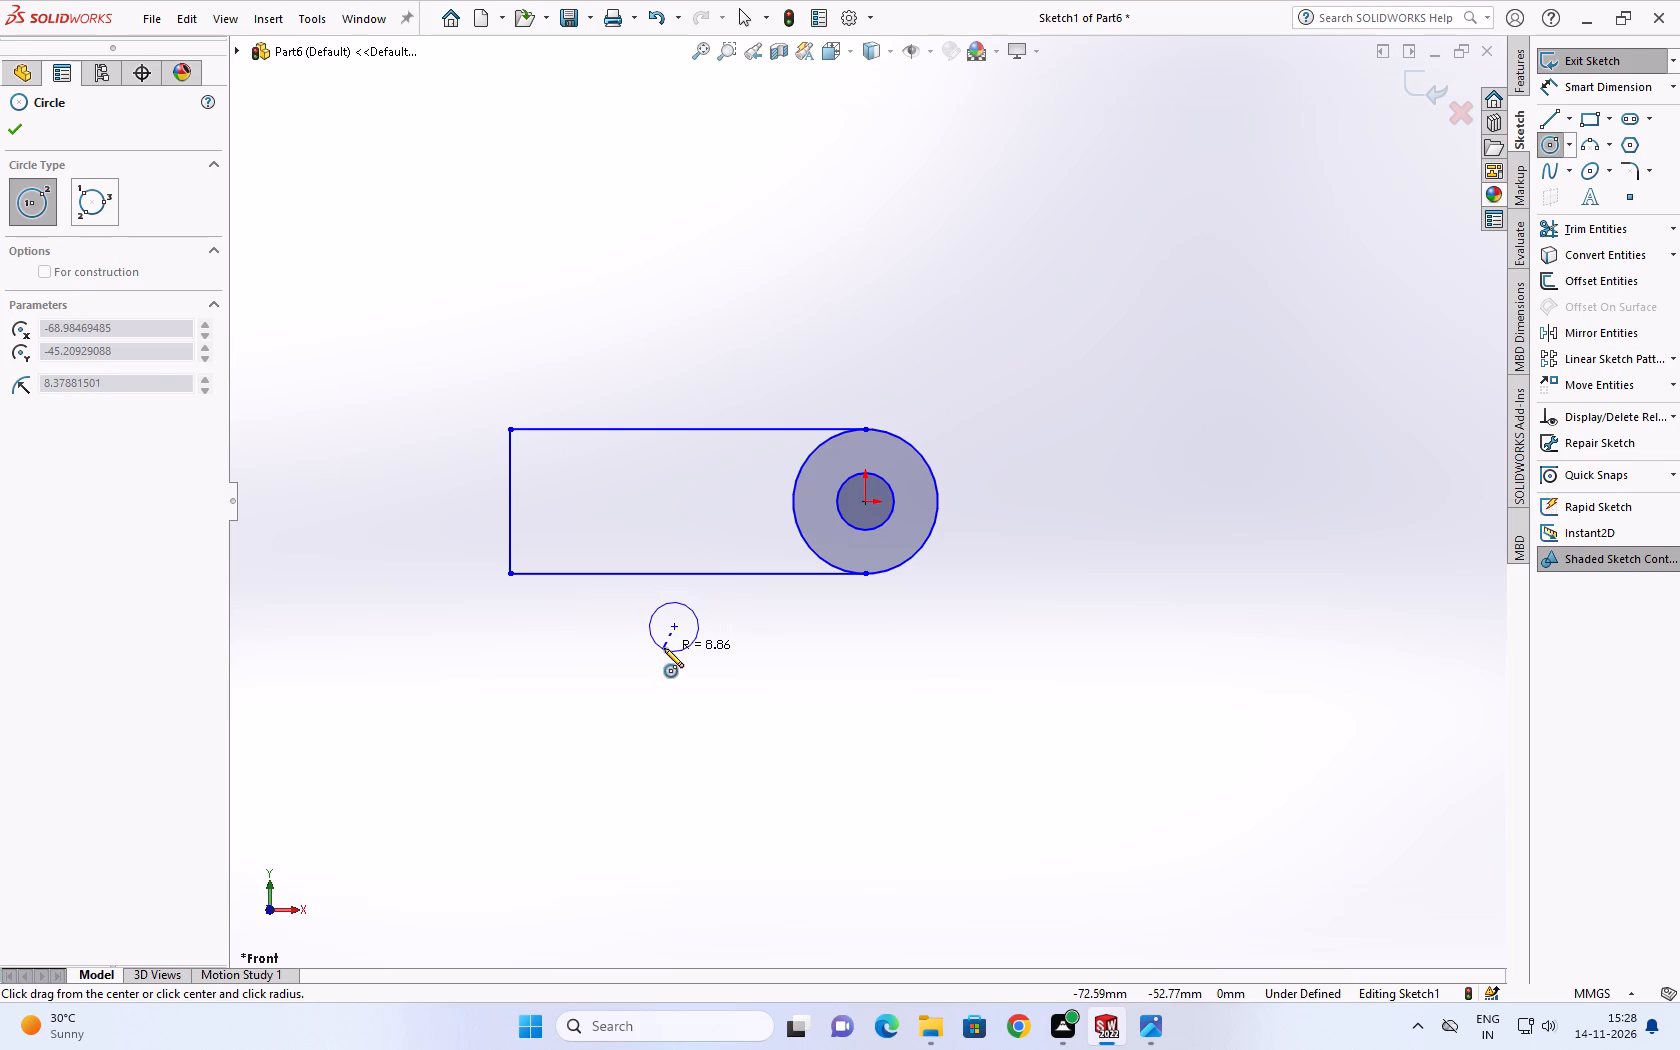
left_click(664, 648)
left_click(672, 628)
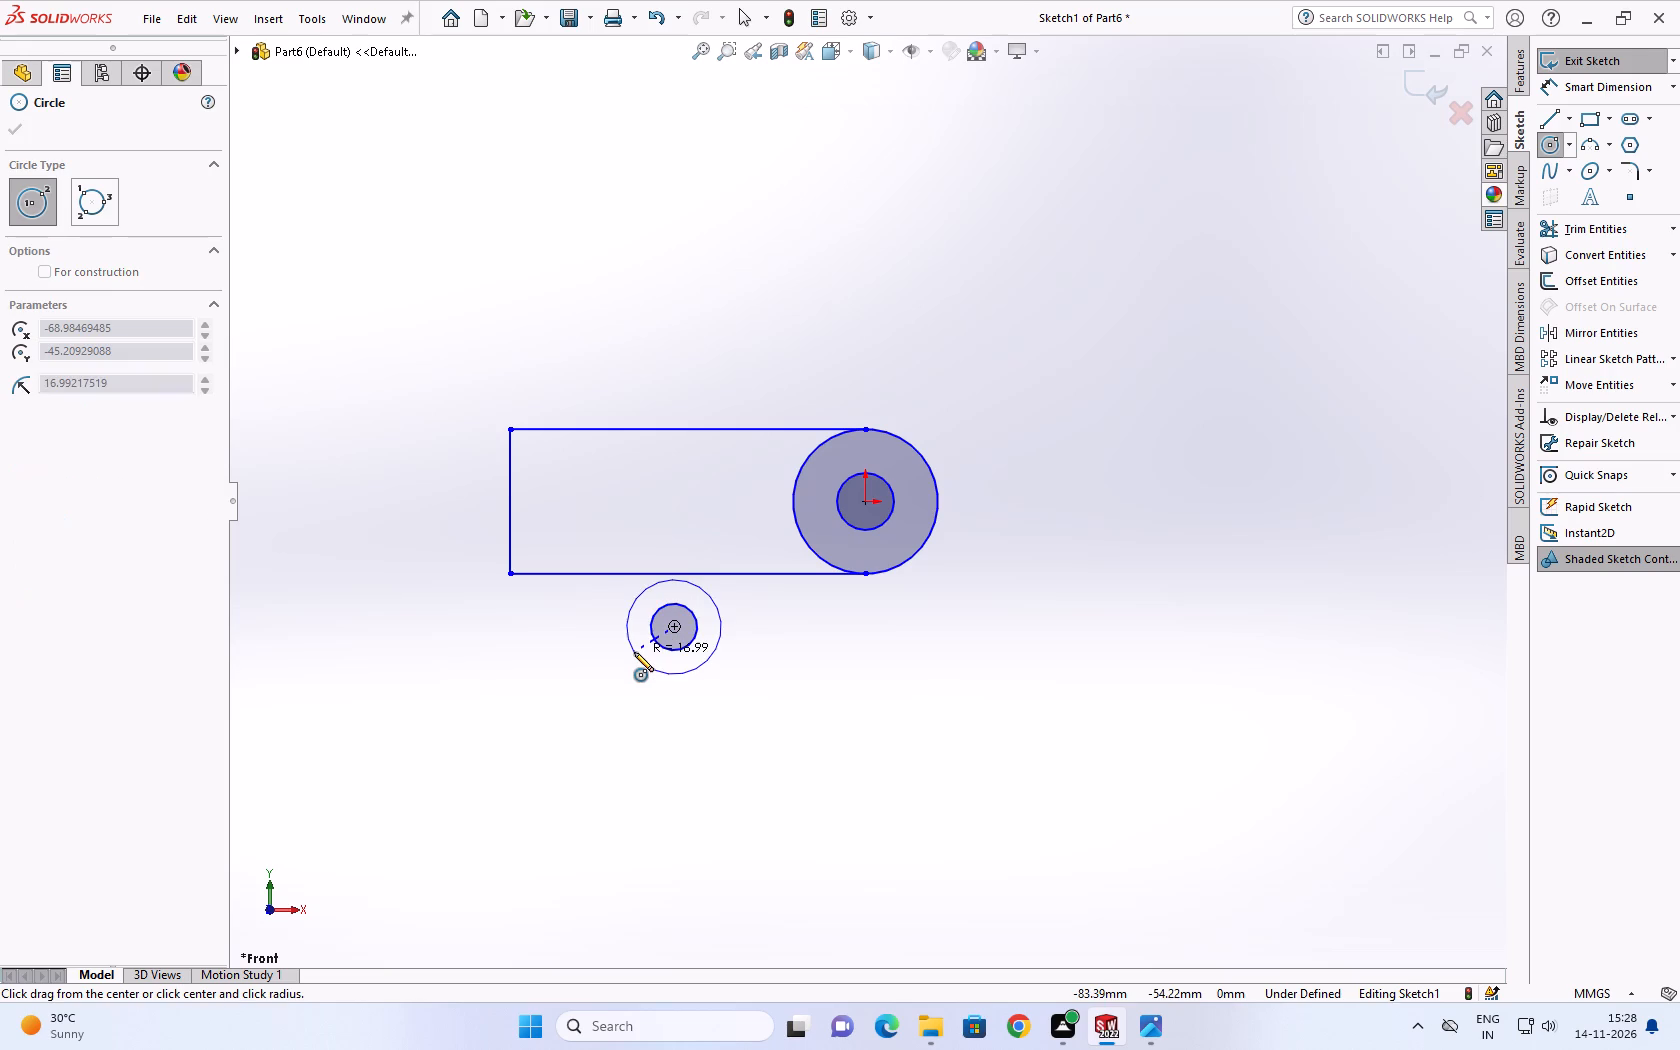
left_click(634, 652)
scroll(714, 637, "down", 2)
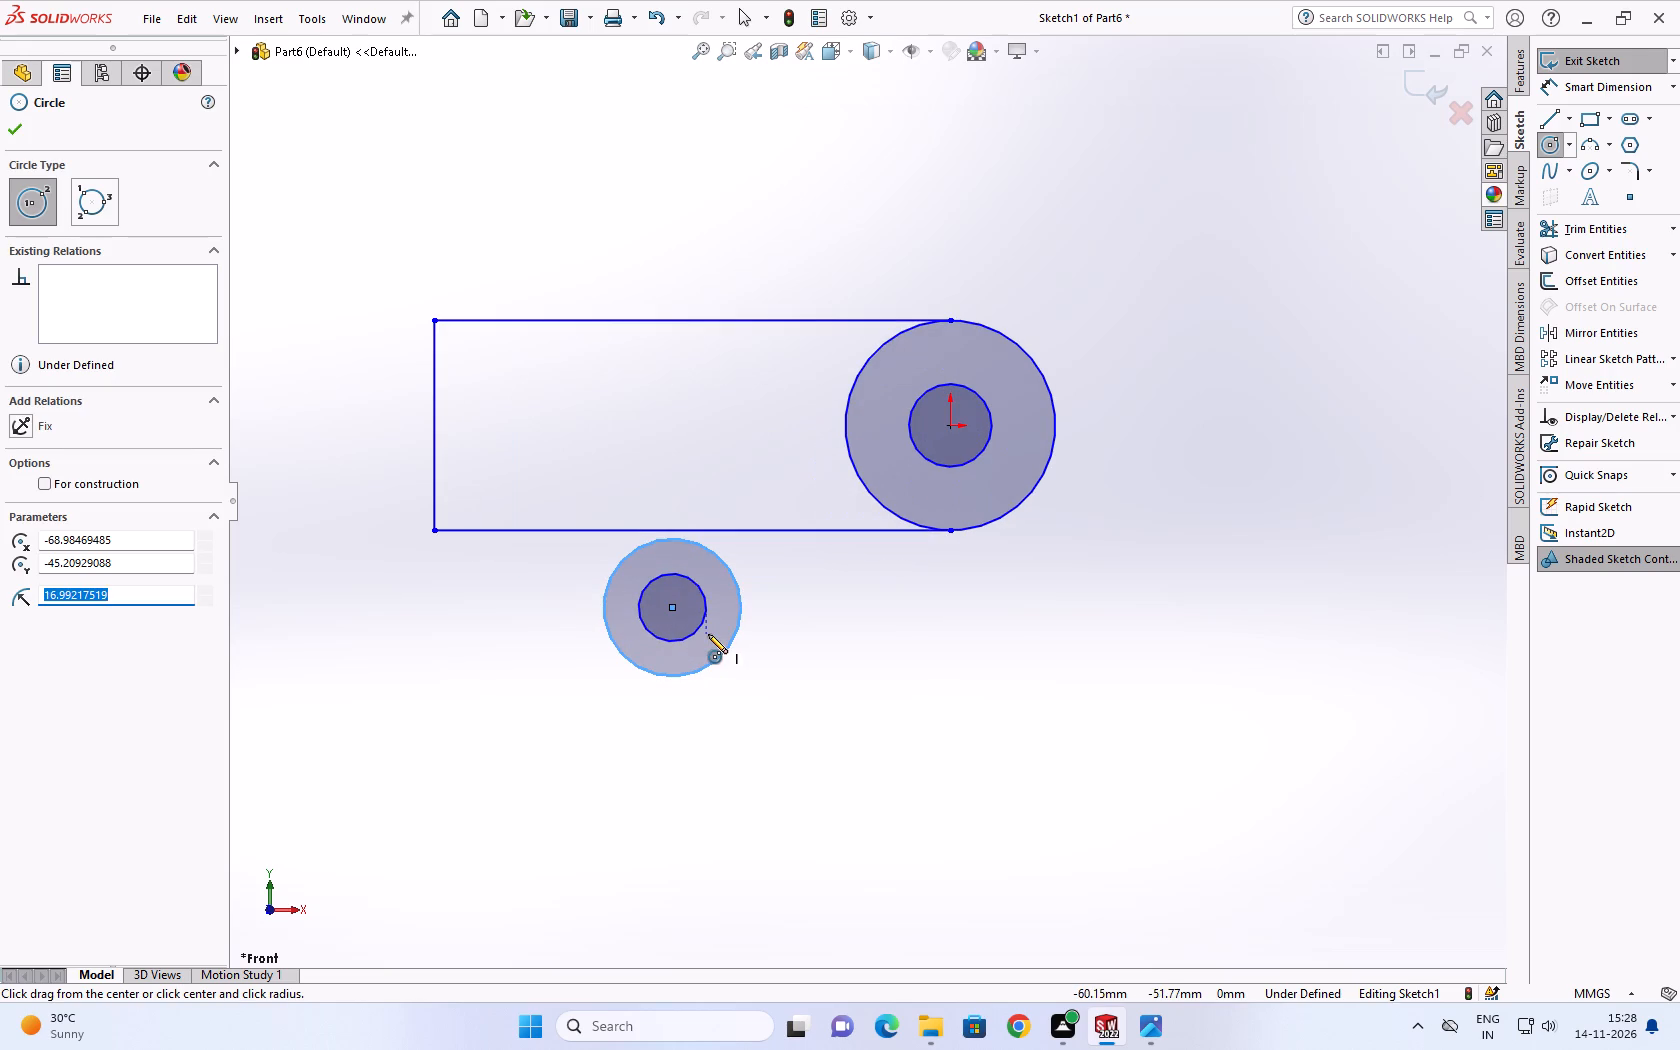
key("grave")
key("Escape")
left_click_drag(668, 608, 672, 622)
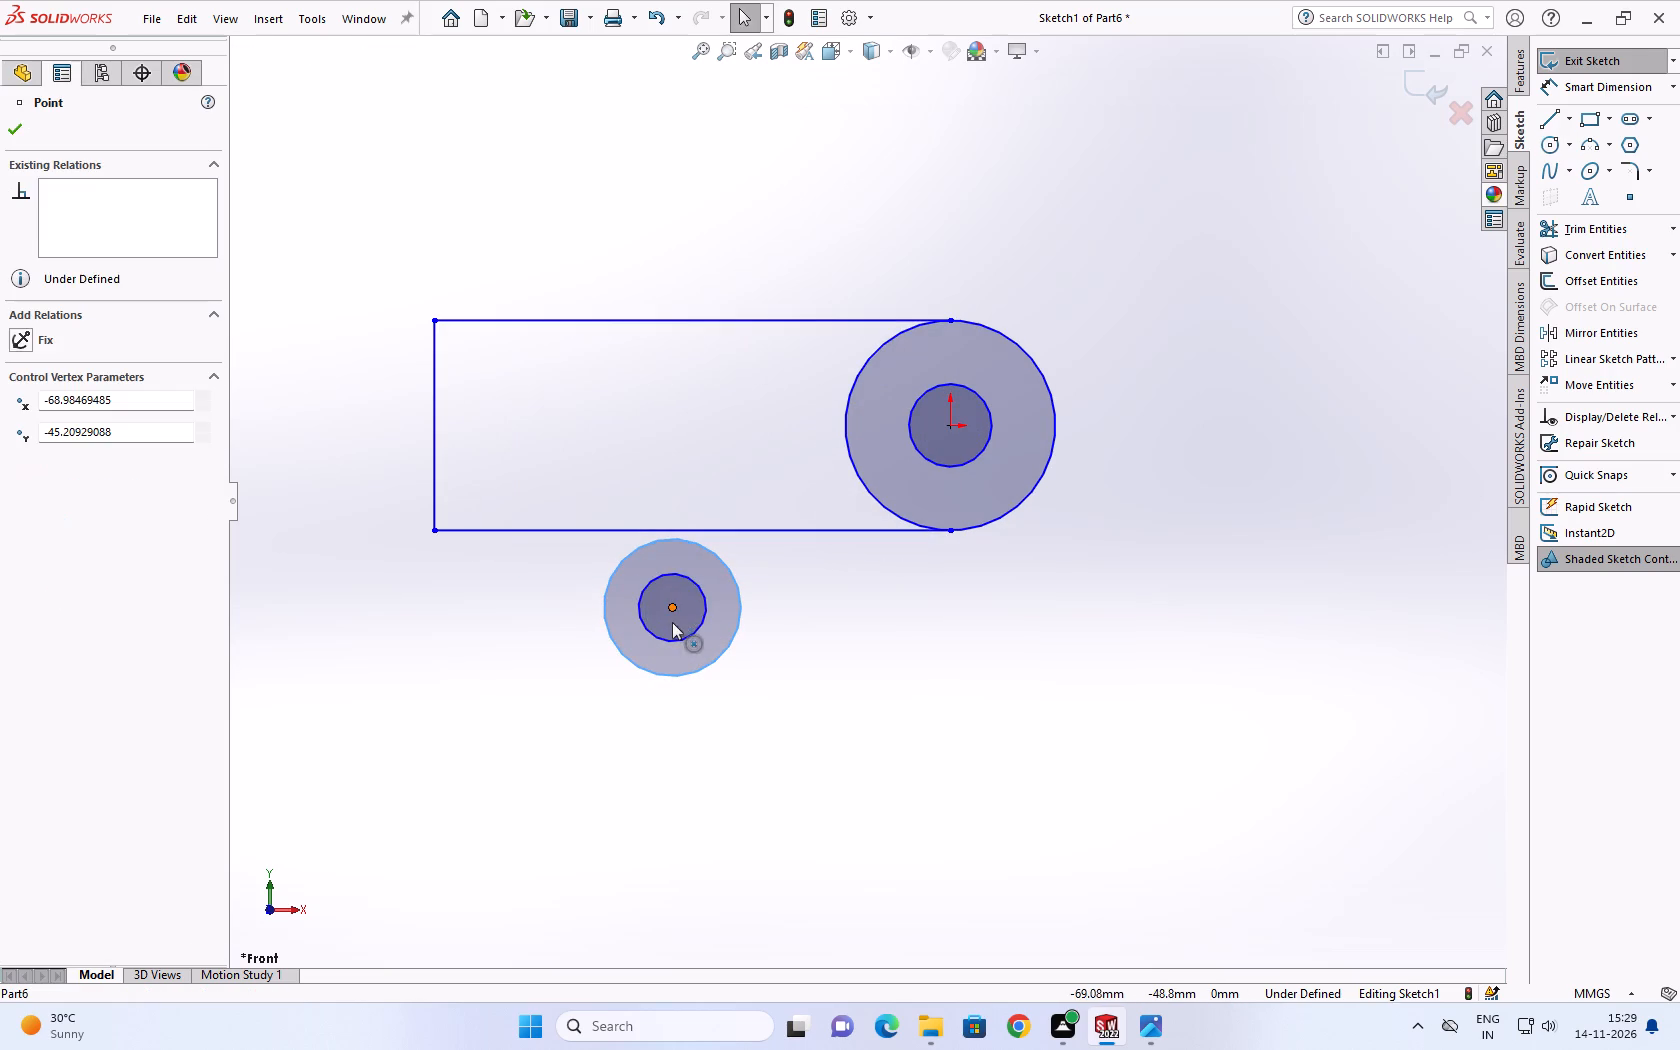
left_click_drag(672, 622, 677, 660)
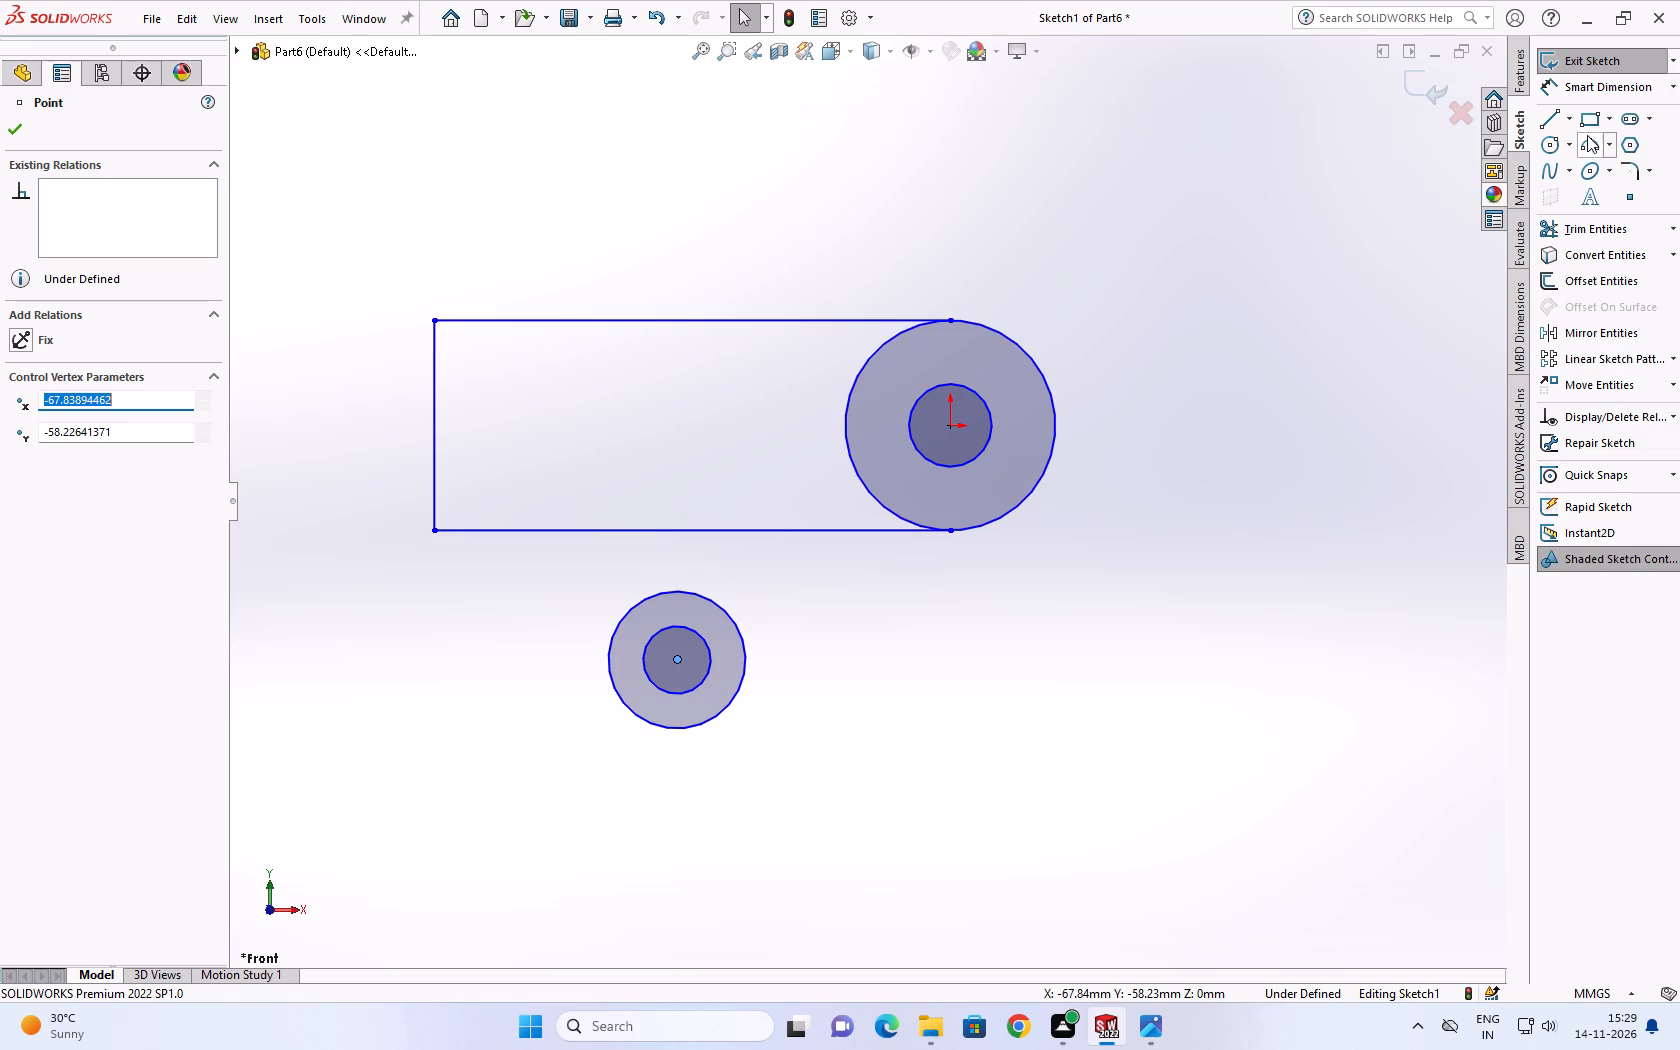
Sketch two vertical lines about 32 mm long from both sides of the lug's outer circle up to the arm's bottom line.
left_click(1545, 118)
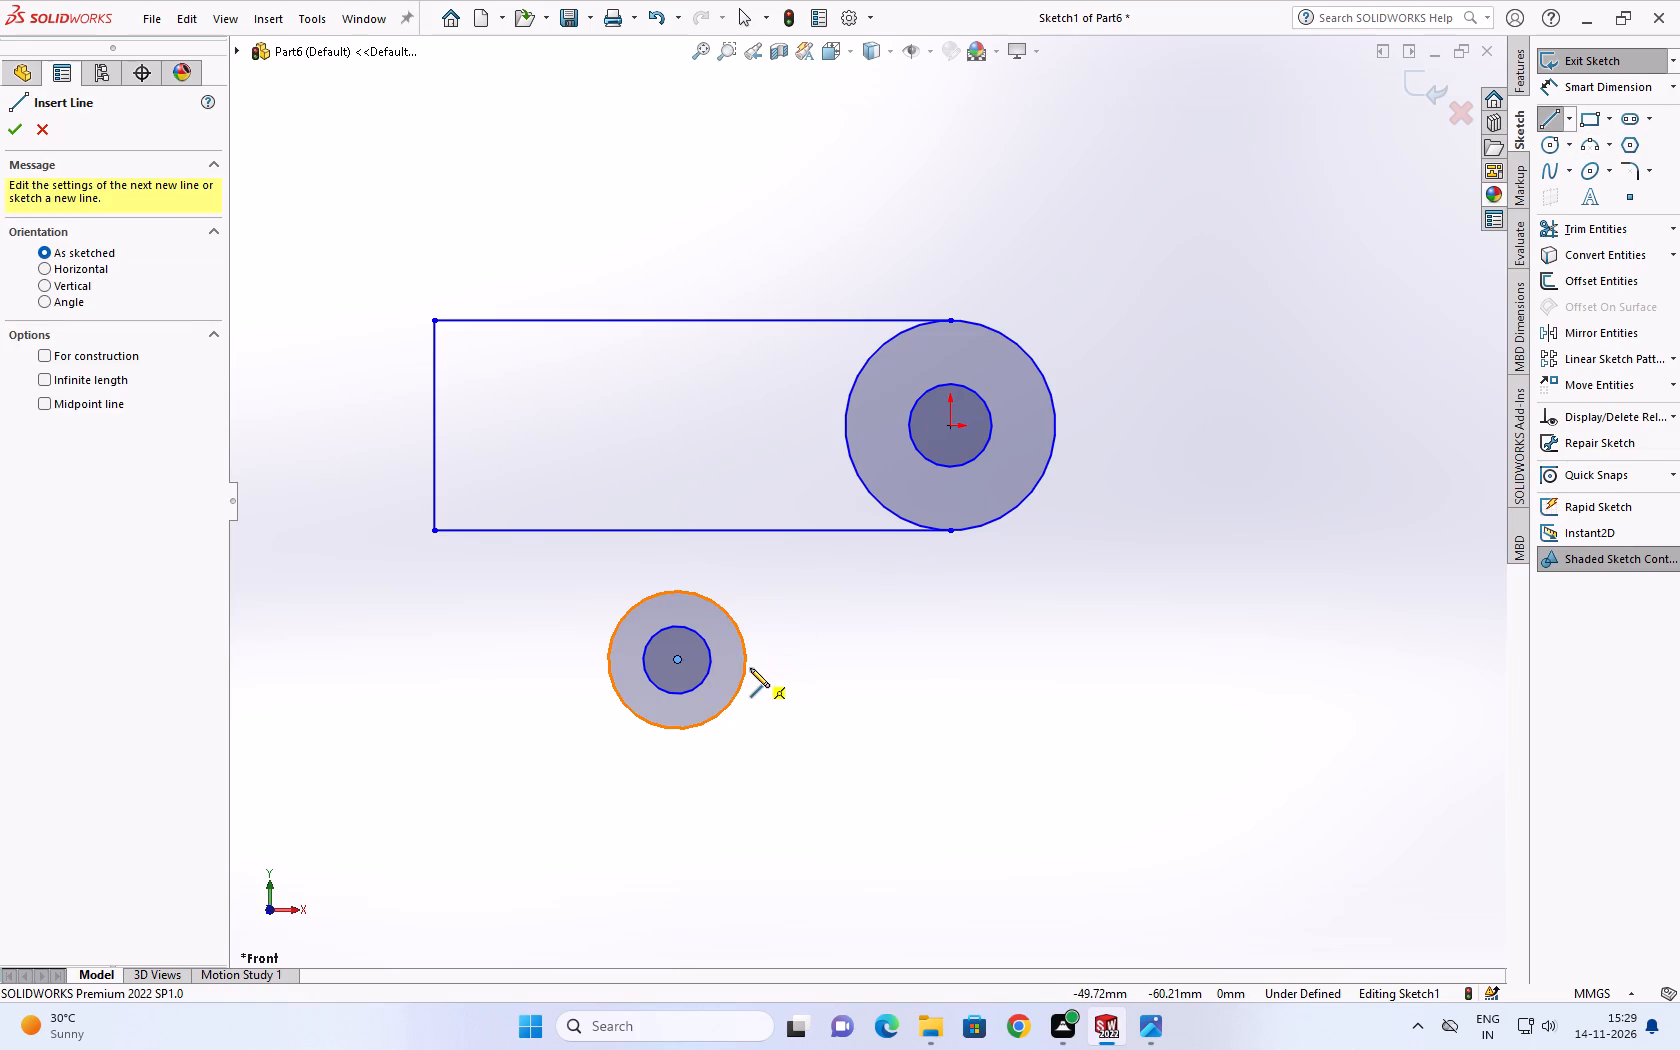
left_click(746, 661)
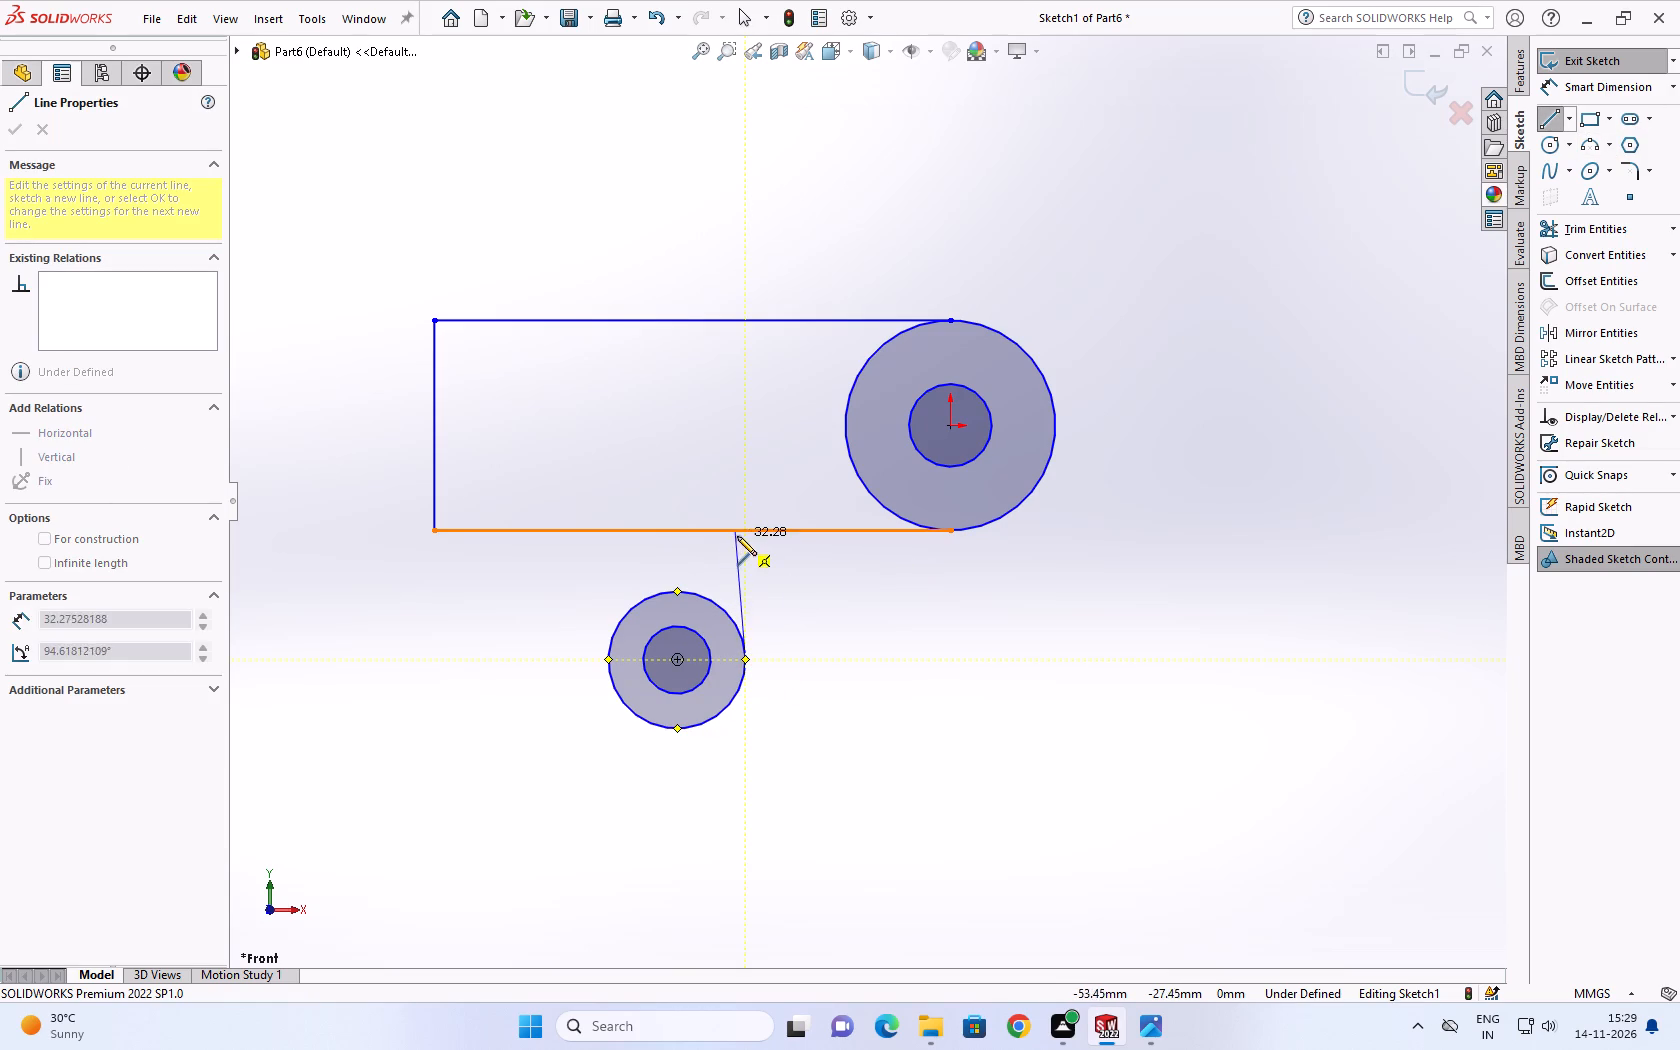
left_click(743, 534)
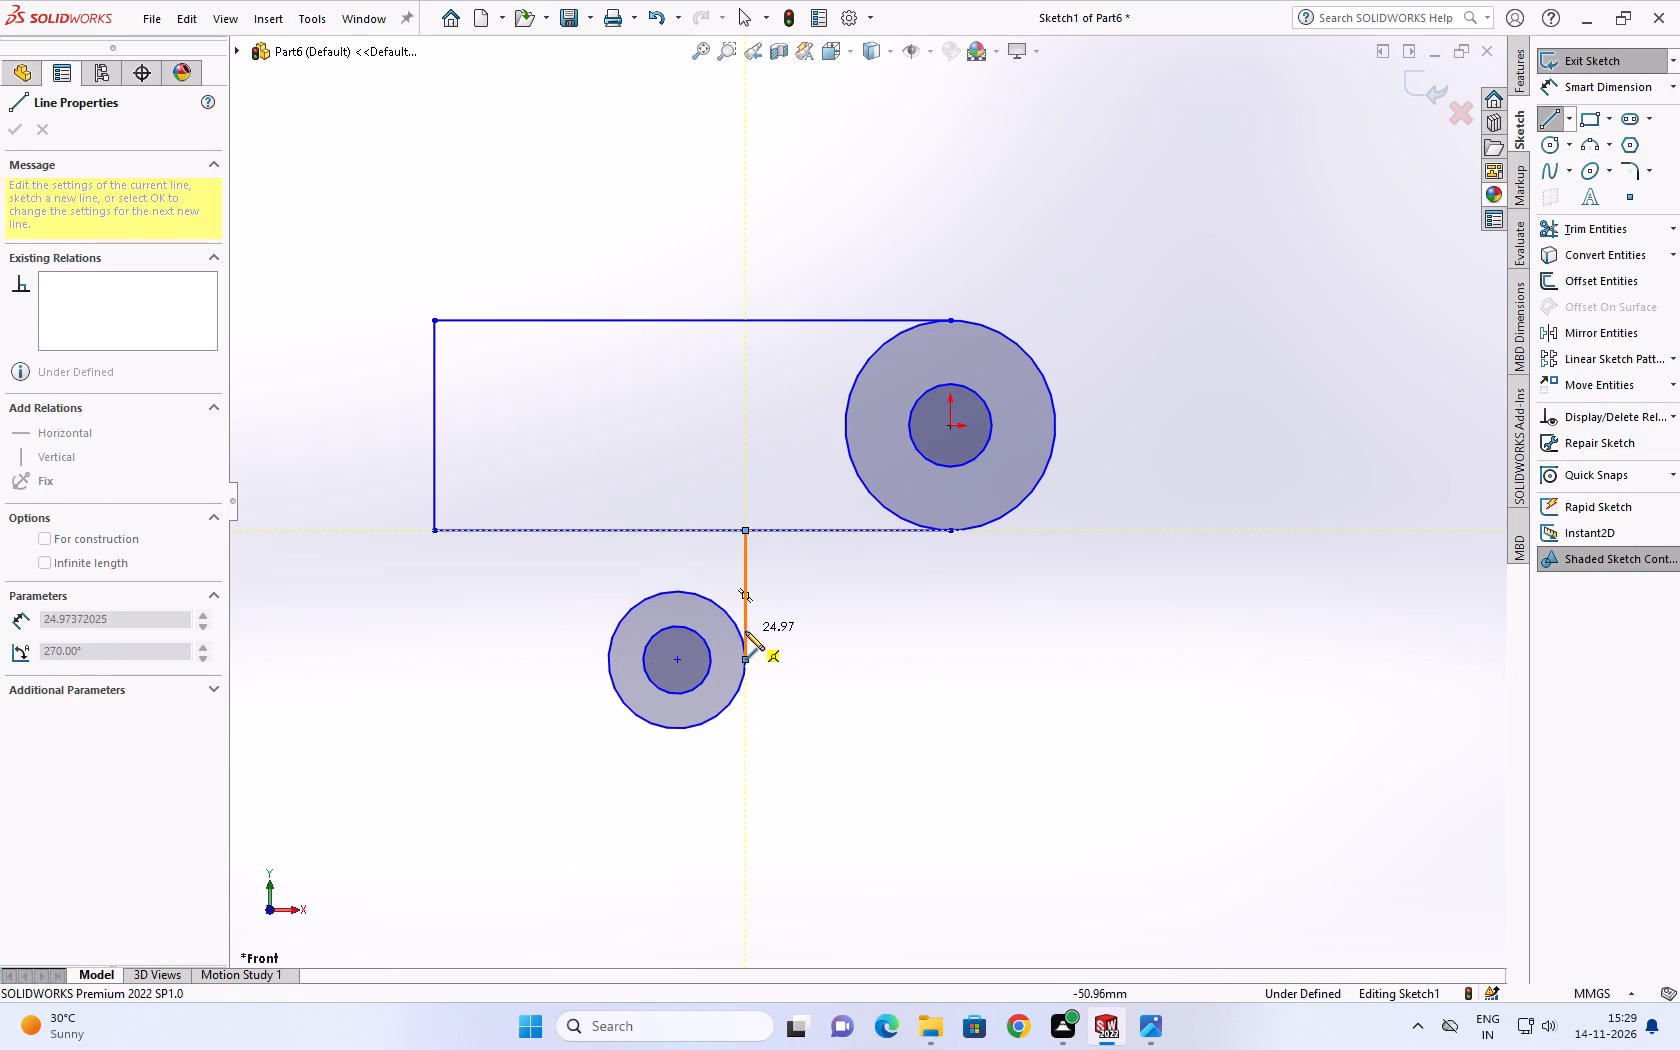
right_click(759, 620)
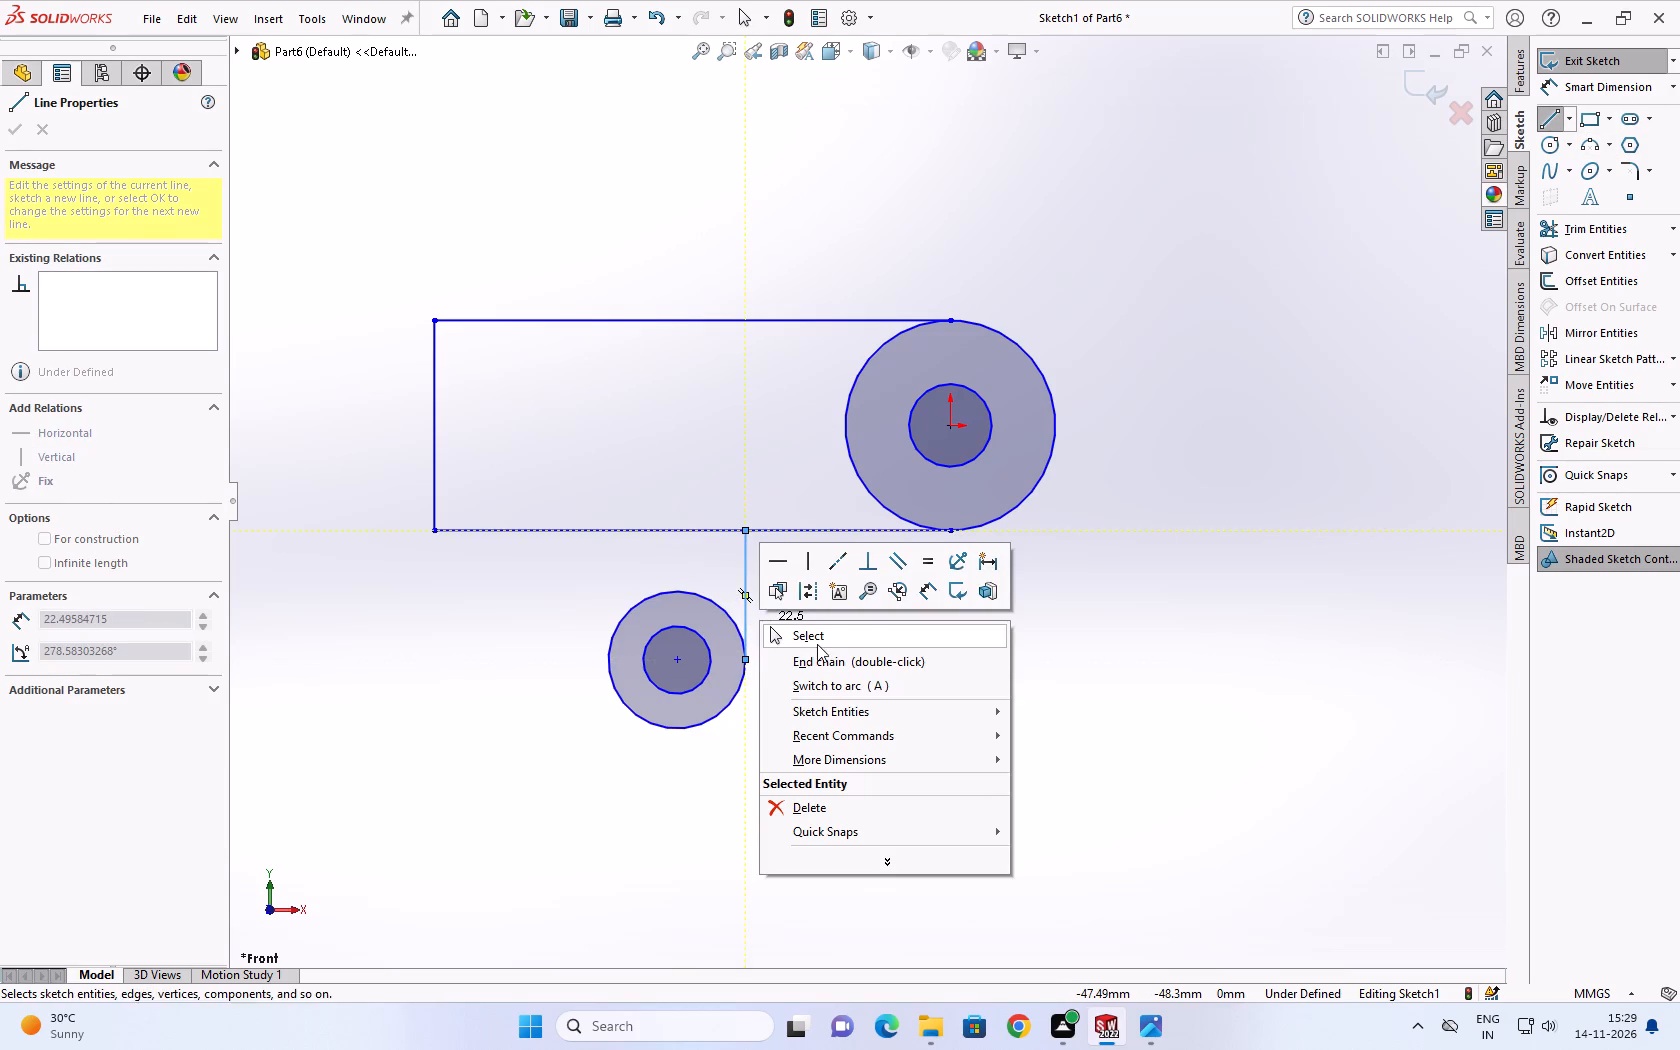
left_click(822, 660)
left_click(606, 658)
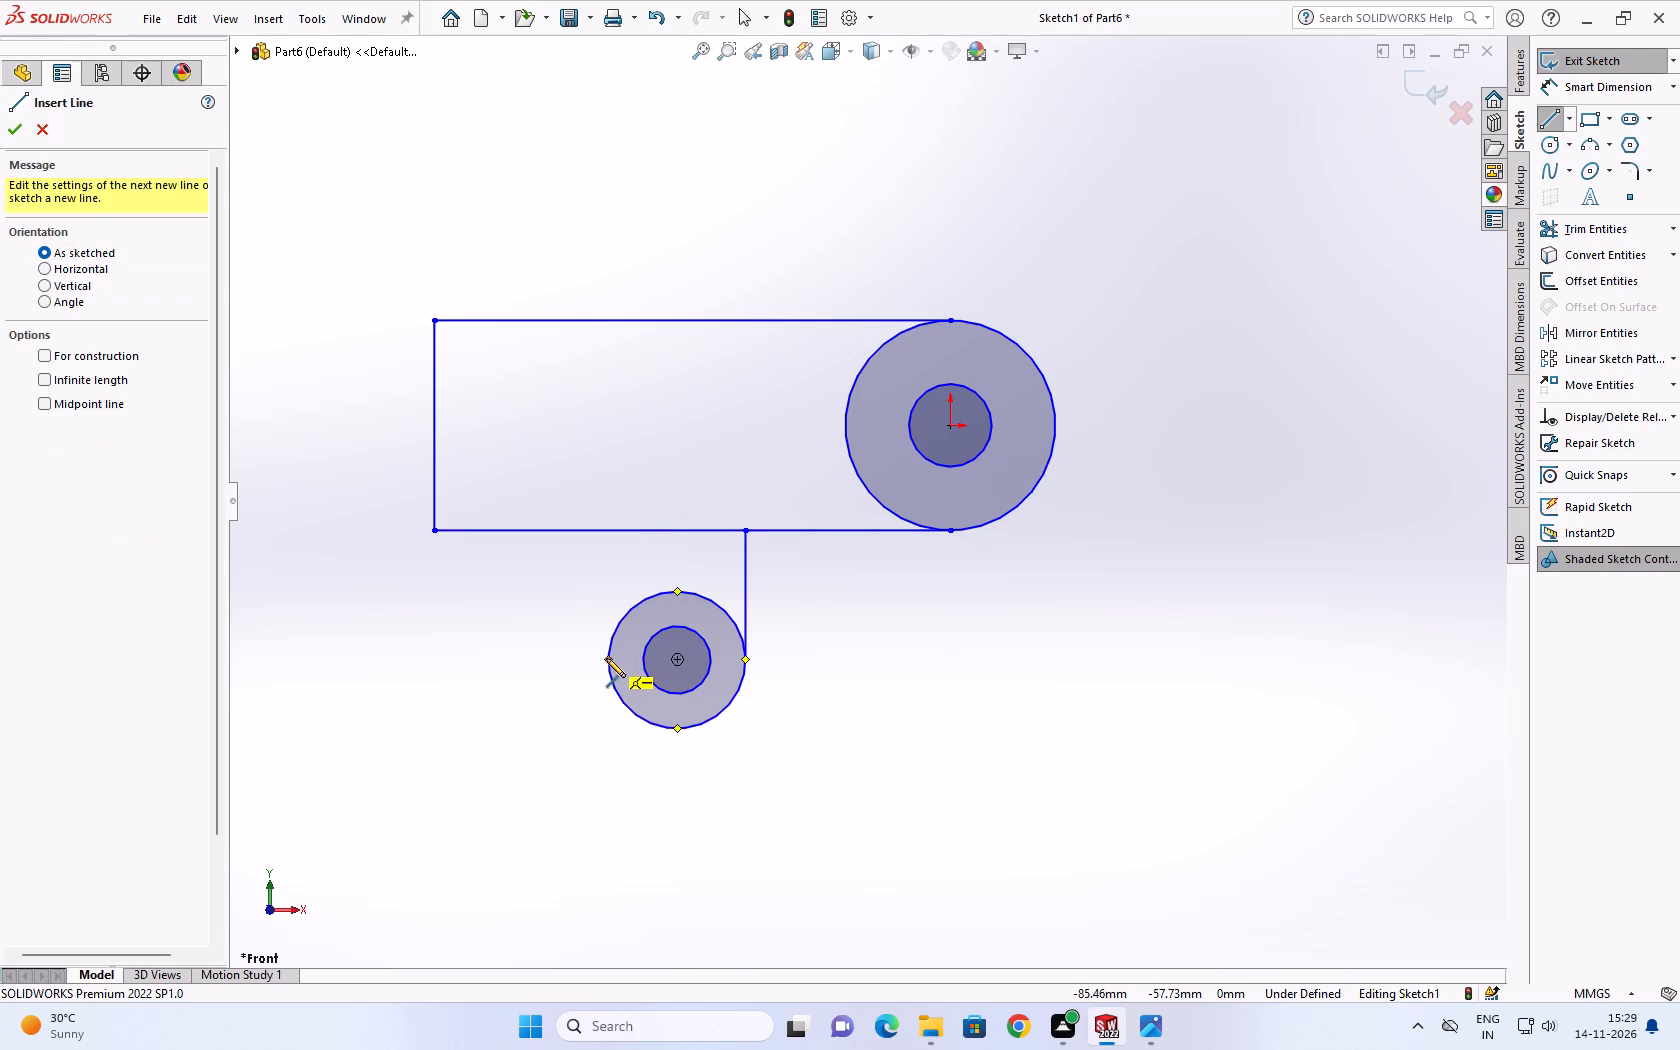
left_click(611, 531)
right_click(652, 575)
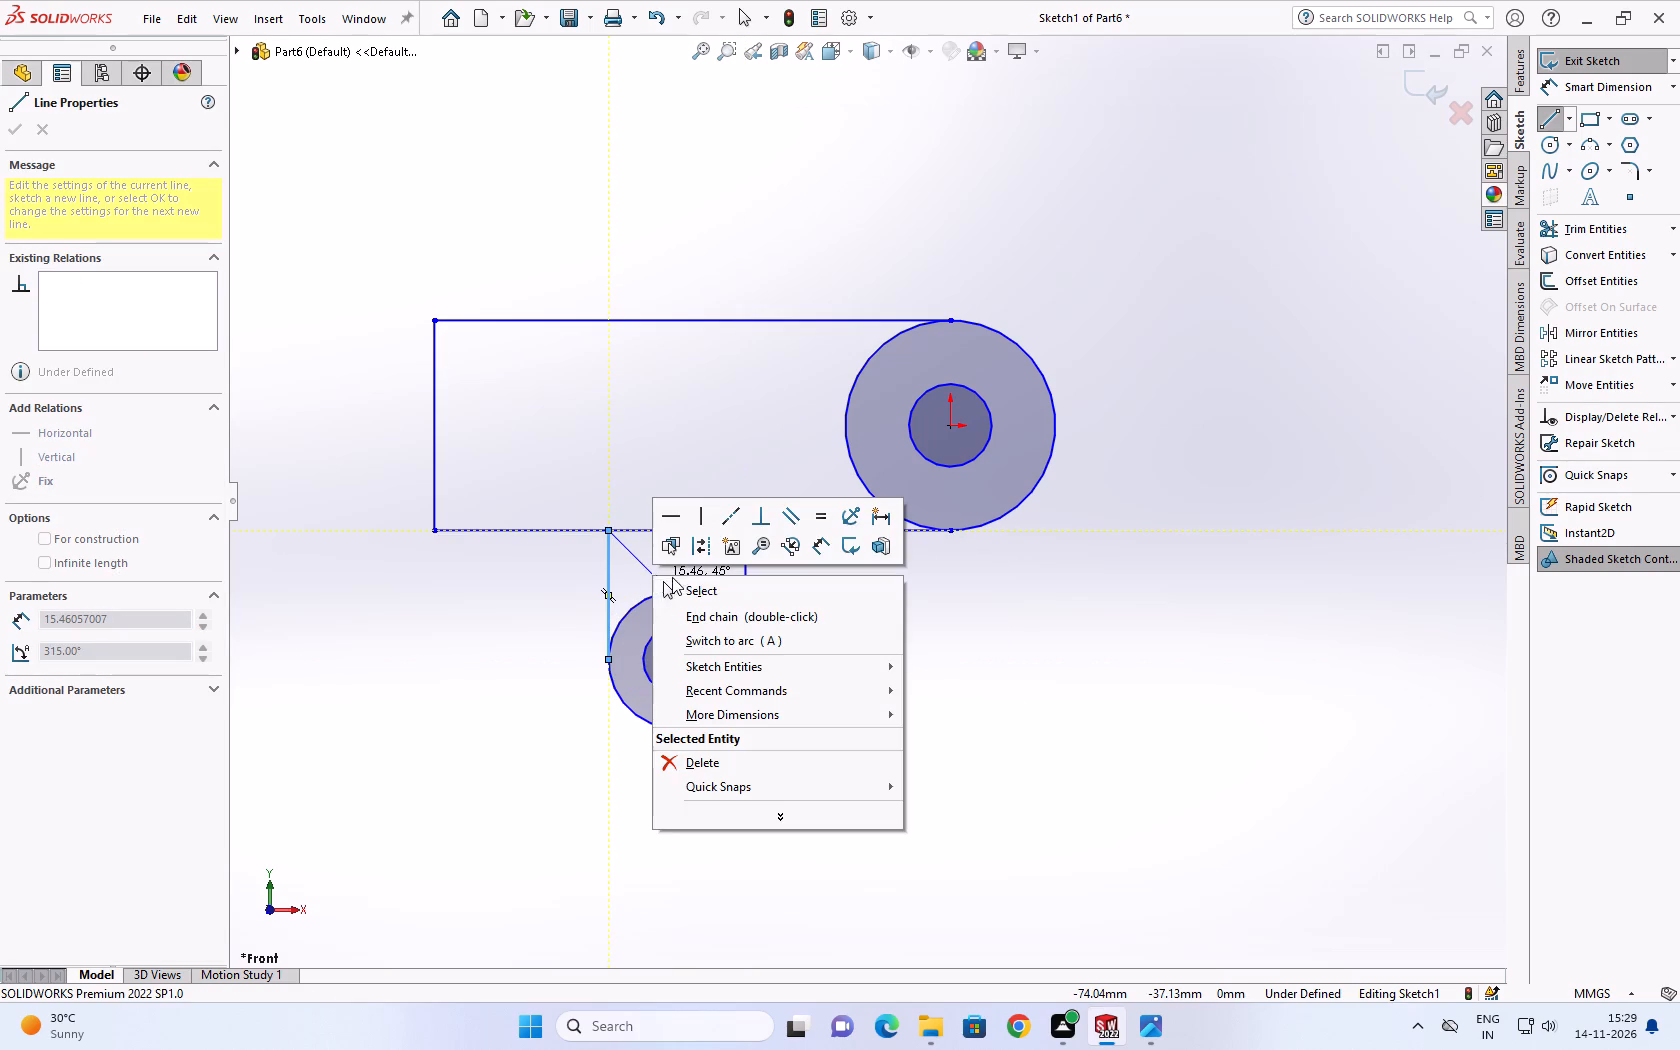
left_click(725, 618)
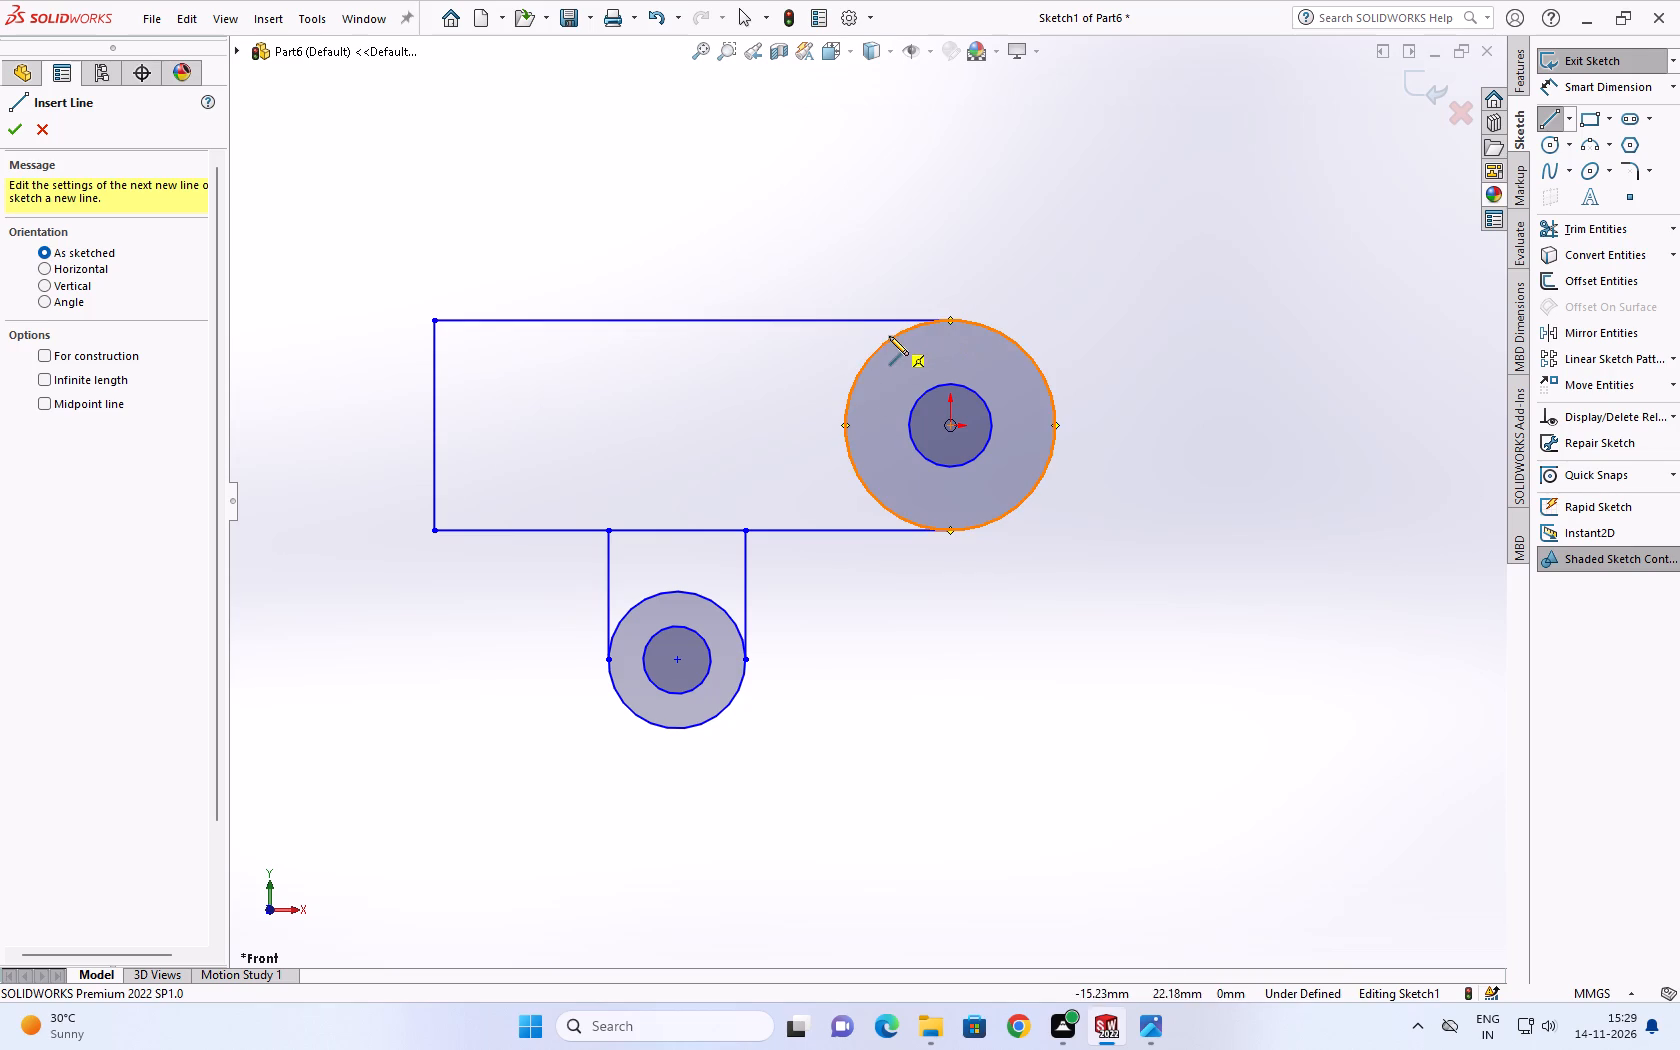
Draw a slanted line about 55 mm long from the lug's right line at the arm's bottom edge to the large outer circle, made tangent to it.
left_click(744, 528)
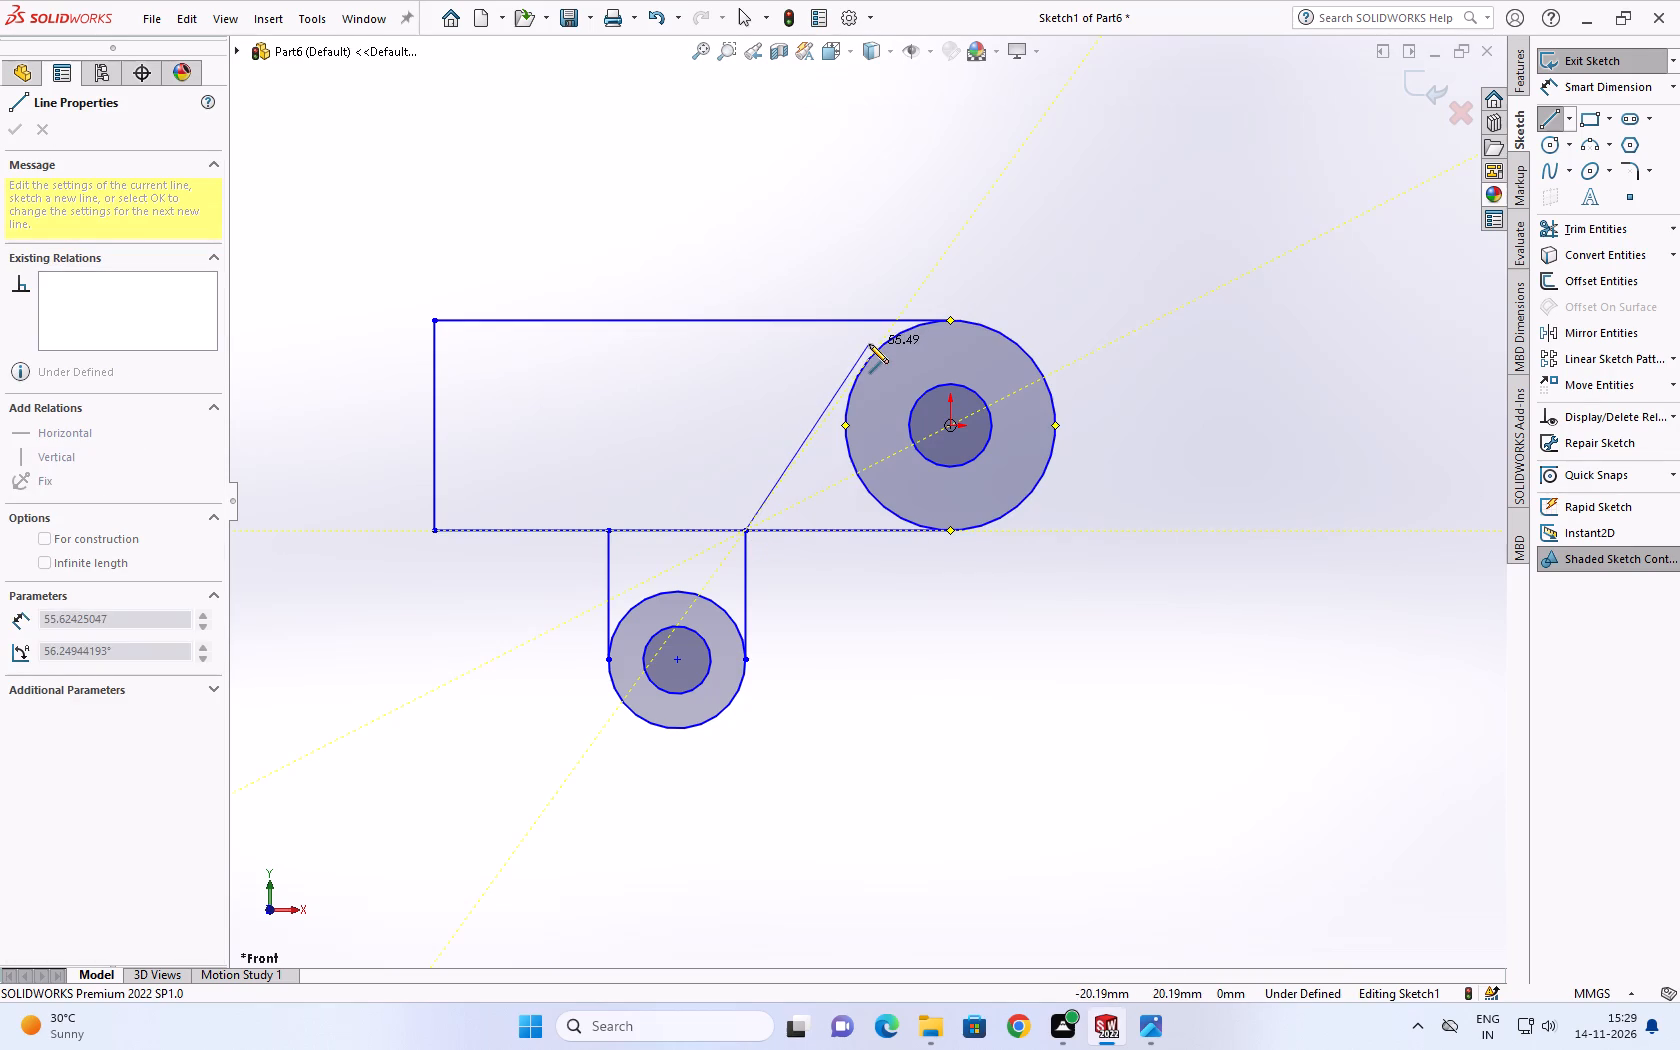
left_click(869, 344)
scroll(879, 343, "down", 3)
key("grave")
key("Escape")
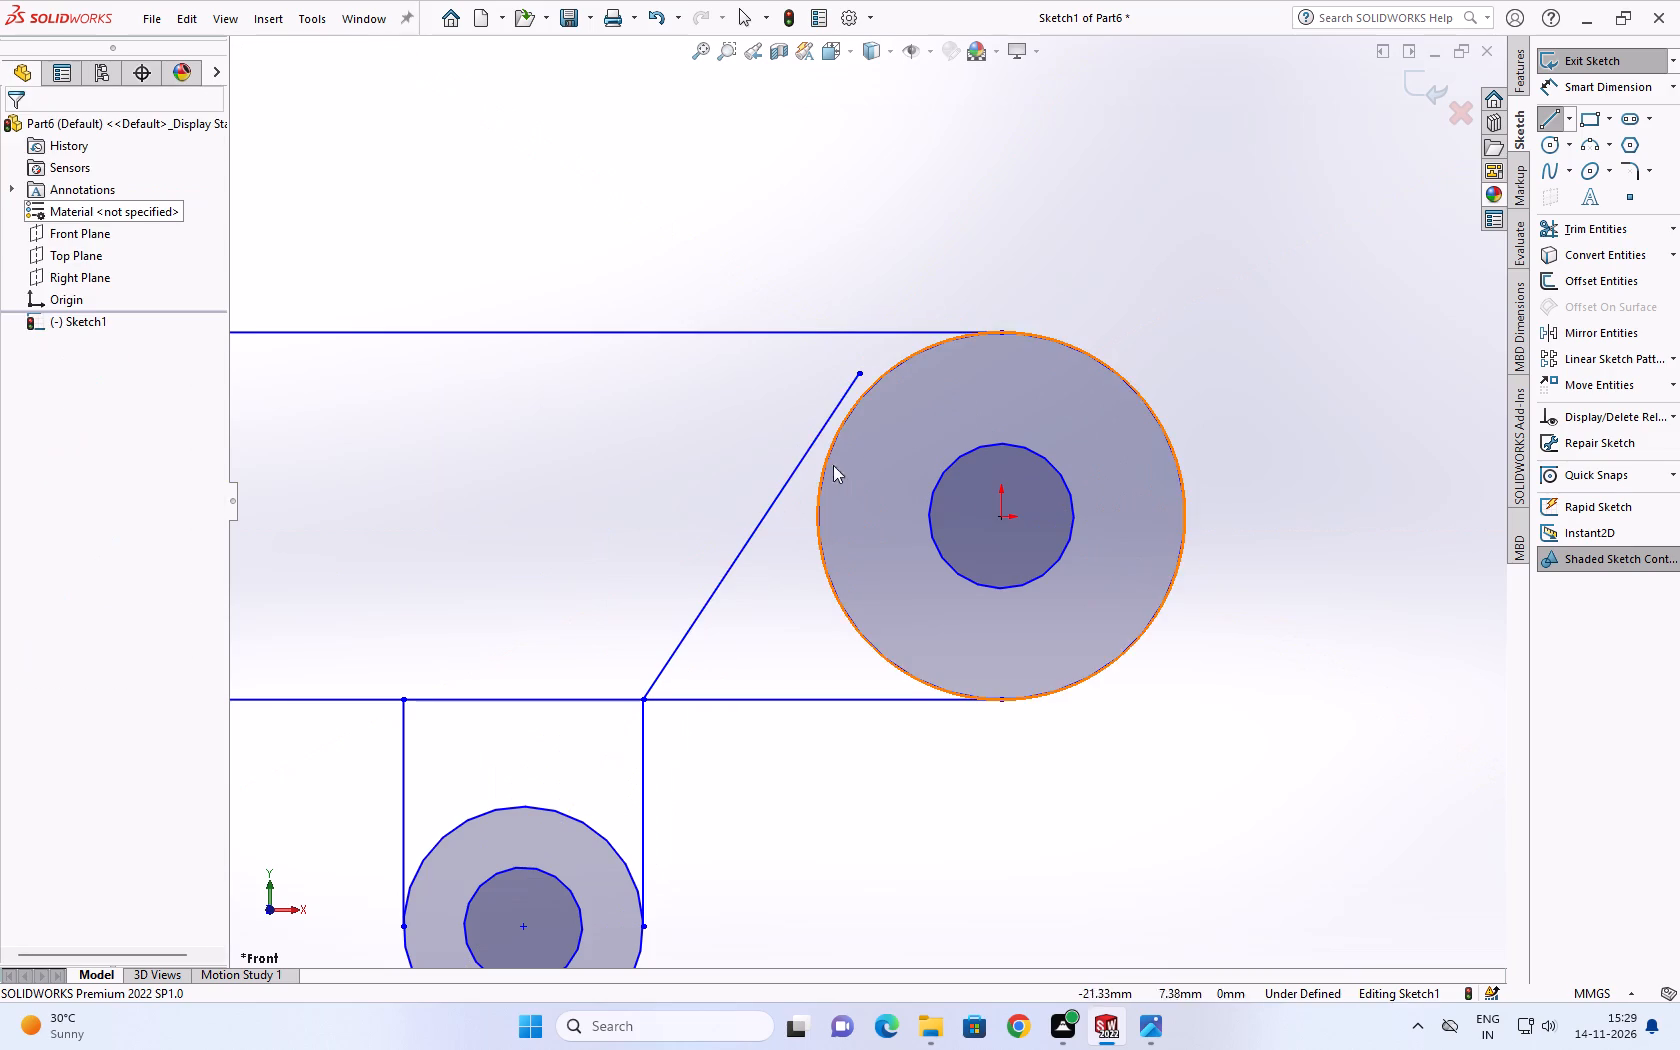
left_click(812, 436, "ctrl")
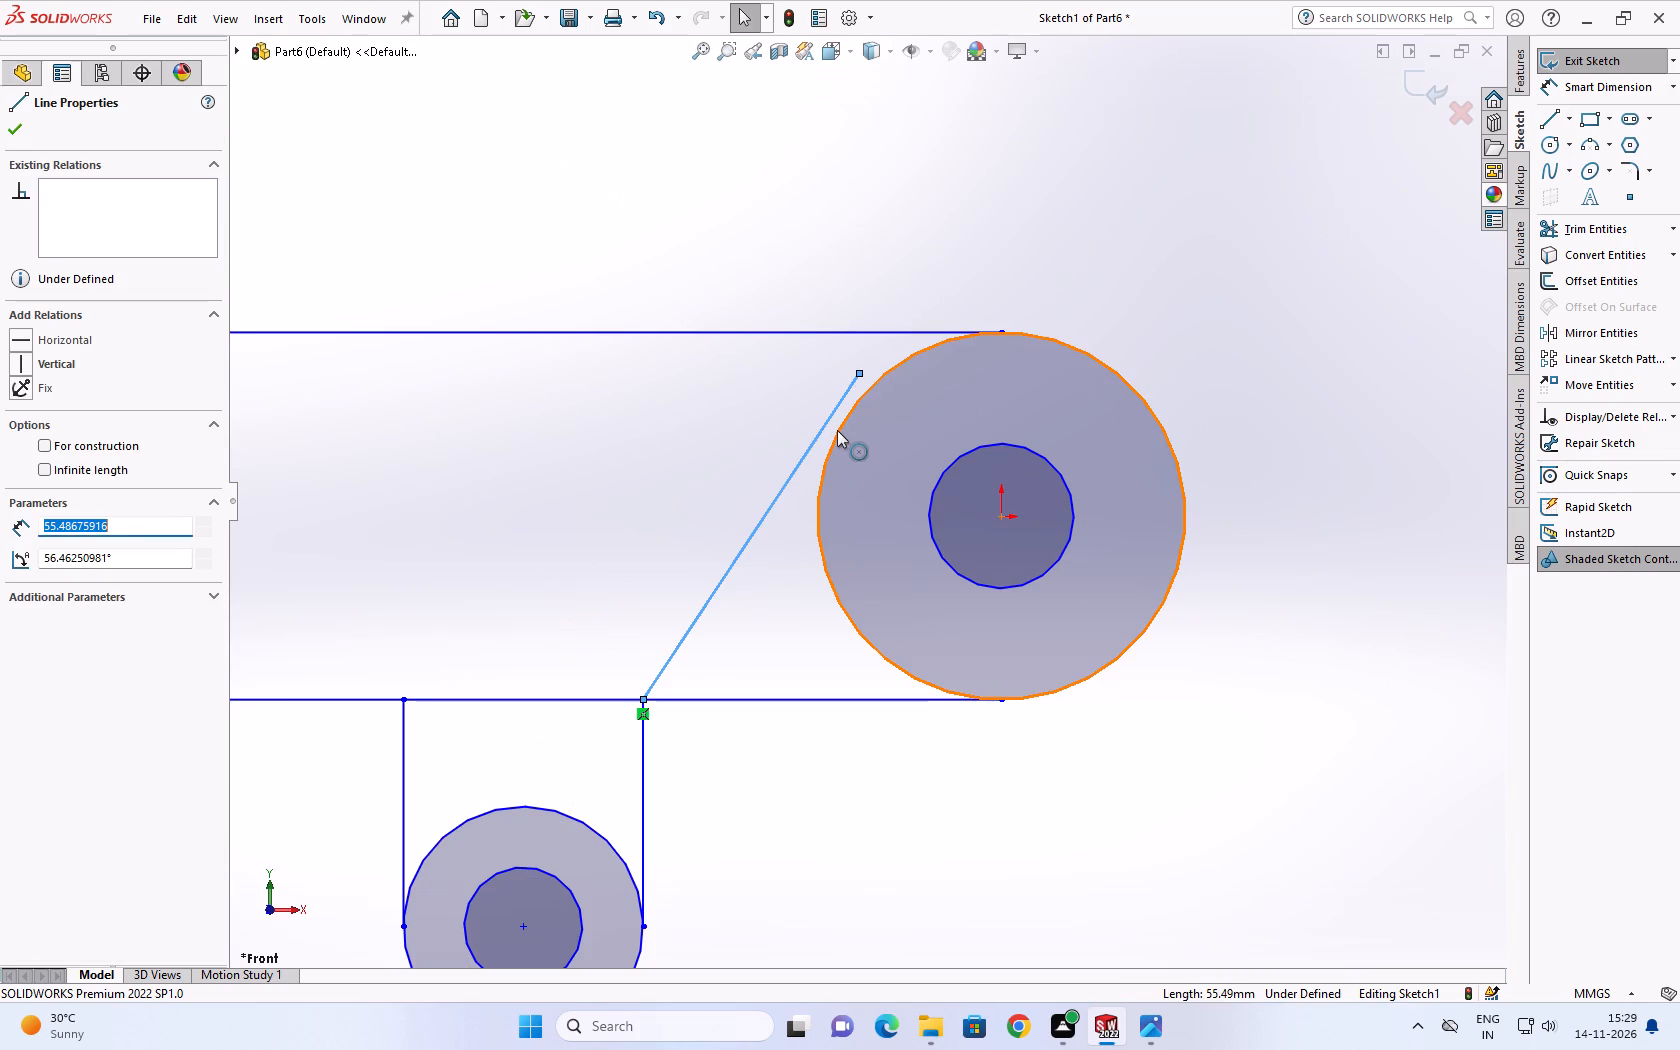
left_click(837, 430, "ctrl")
left_click(23, 453)
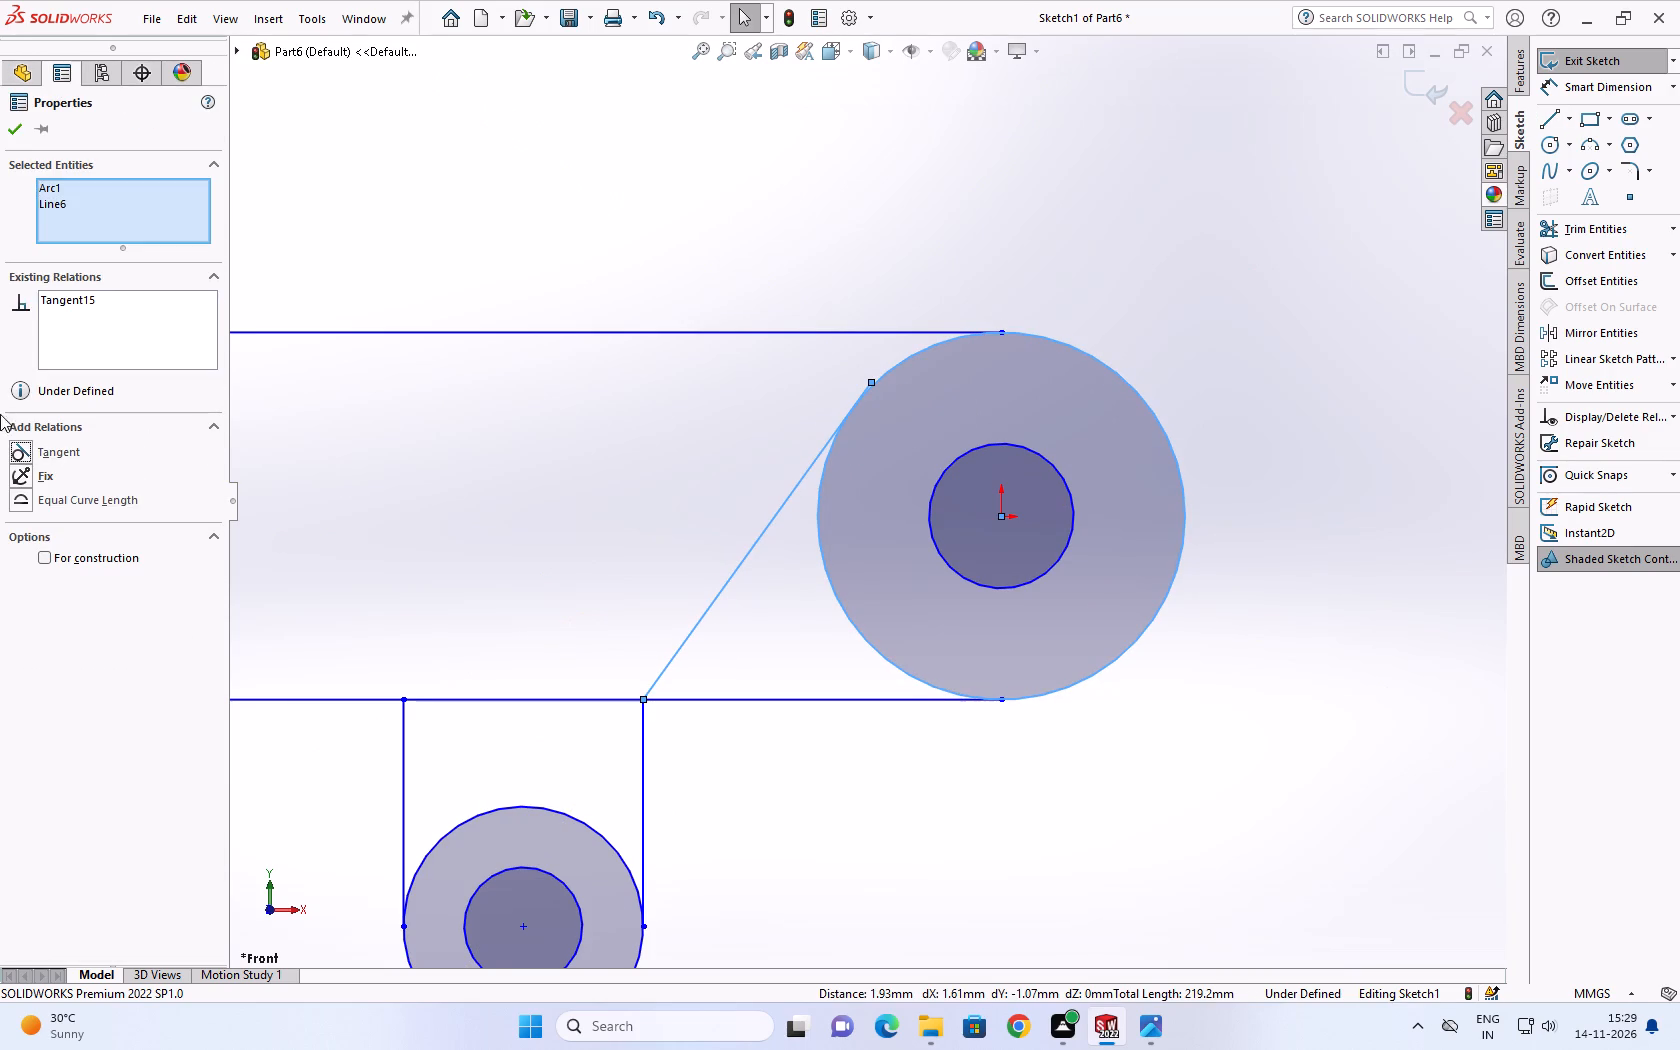
left_click(15, 126)
Trim the slanted line's short overhang beyond its tangent point on the large outer circle.
scroll(723, 365, "down", 2)
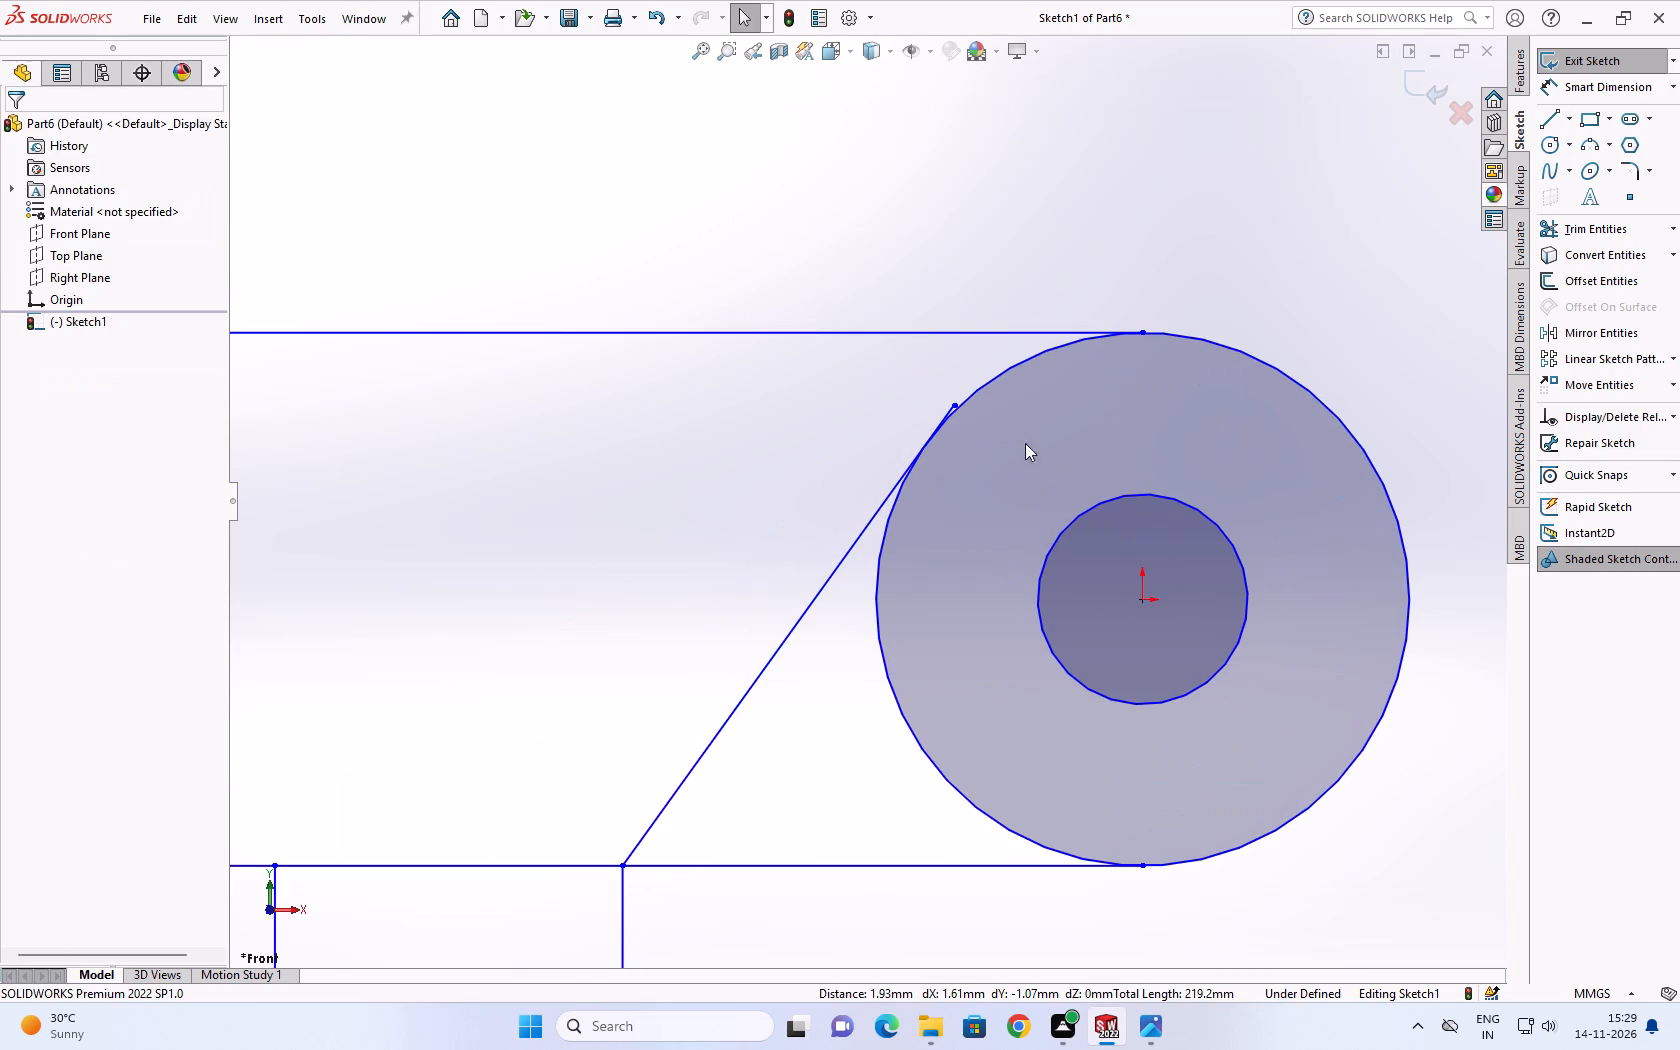
left_click(1558, 221)
scroll(976, 414, "down", 3)
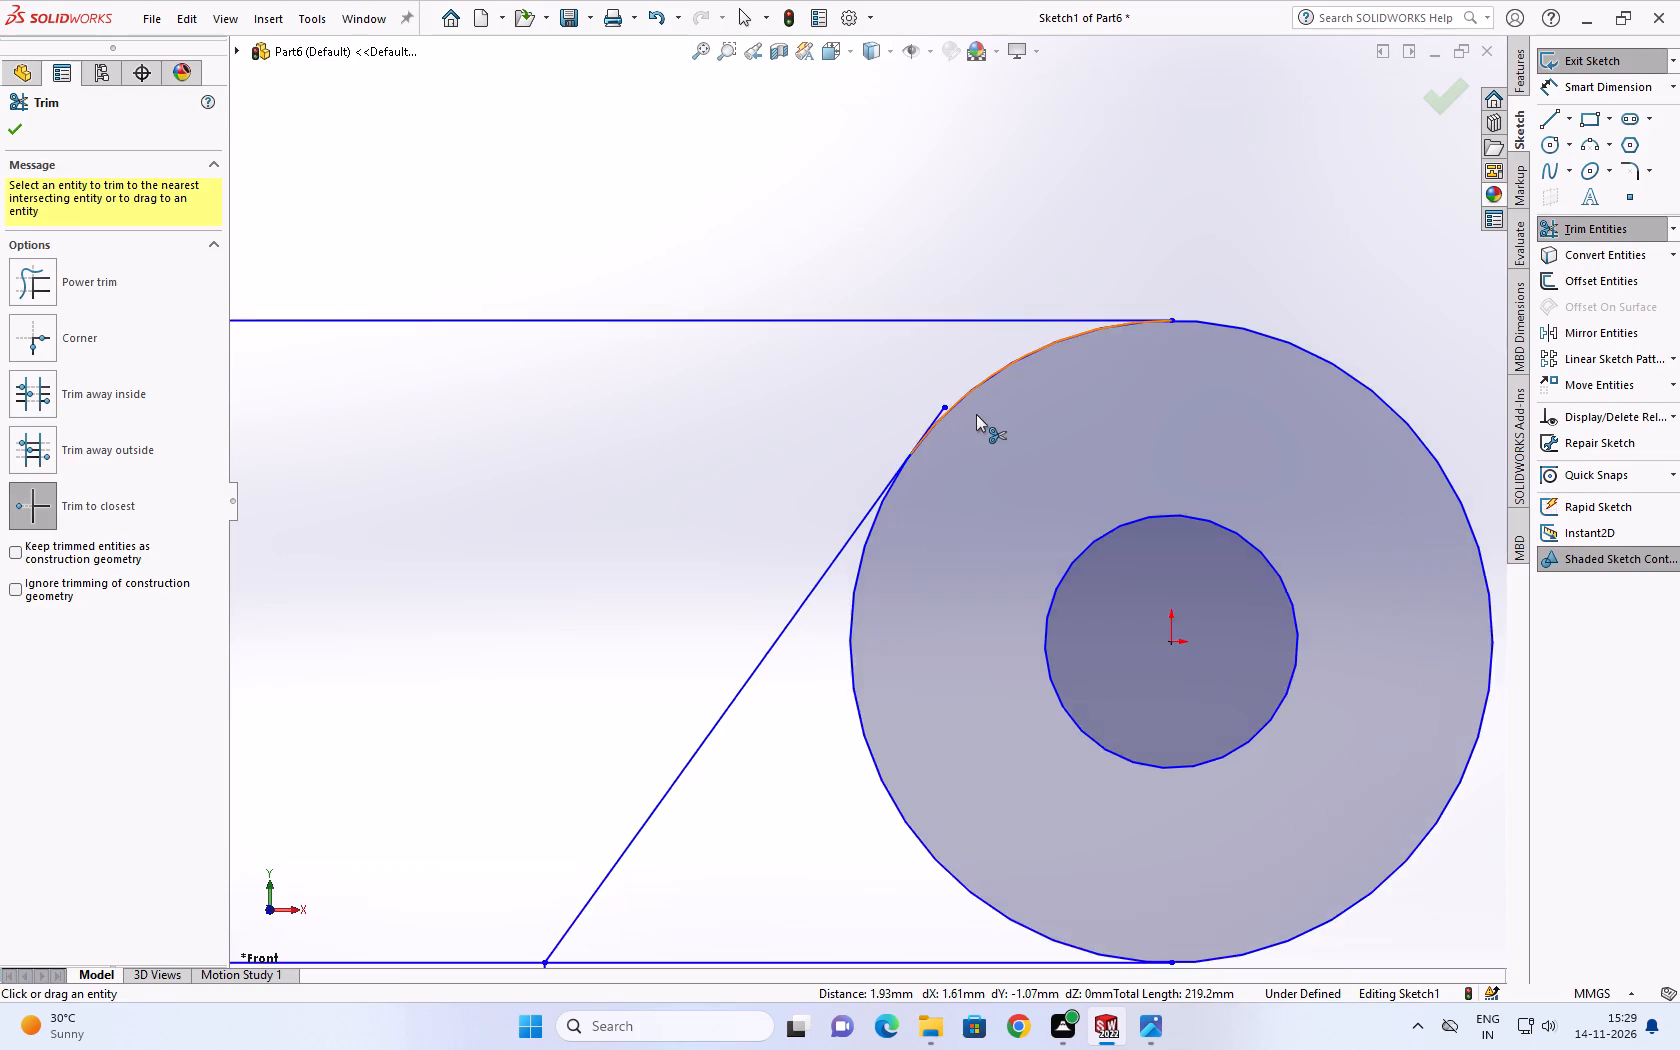
scroll(976, 414, "down", 2)
left_click(867, 441)
scroll(871, 459, "up", 8)
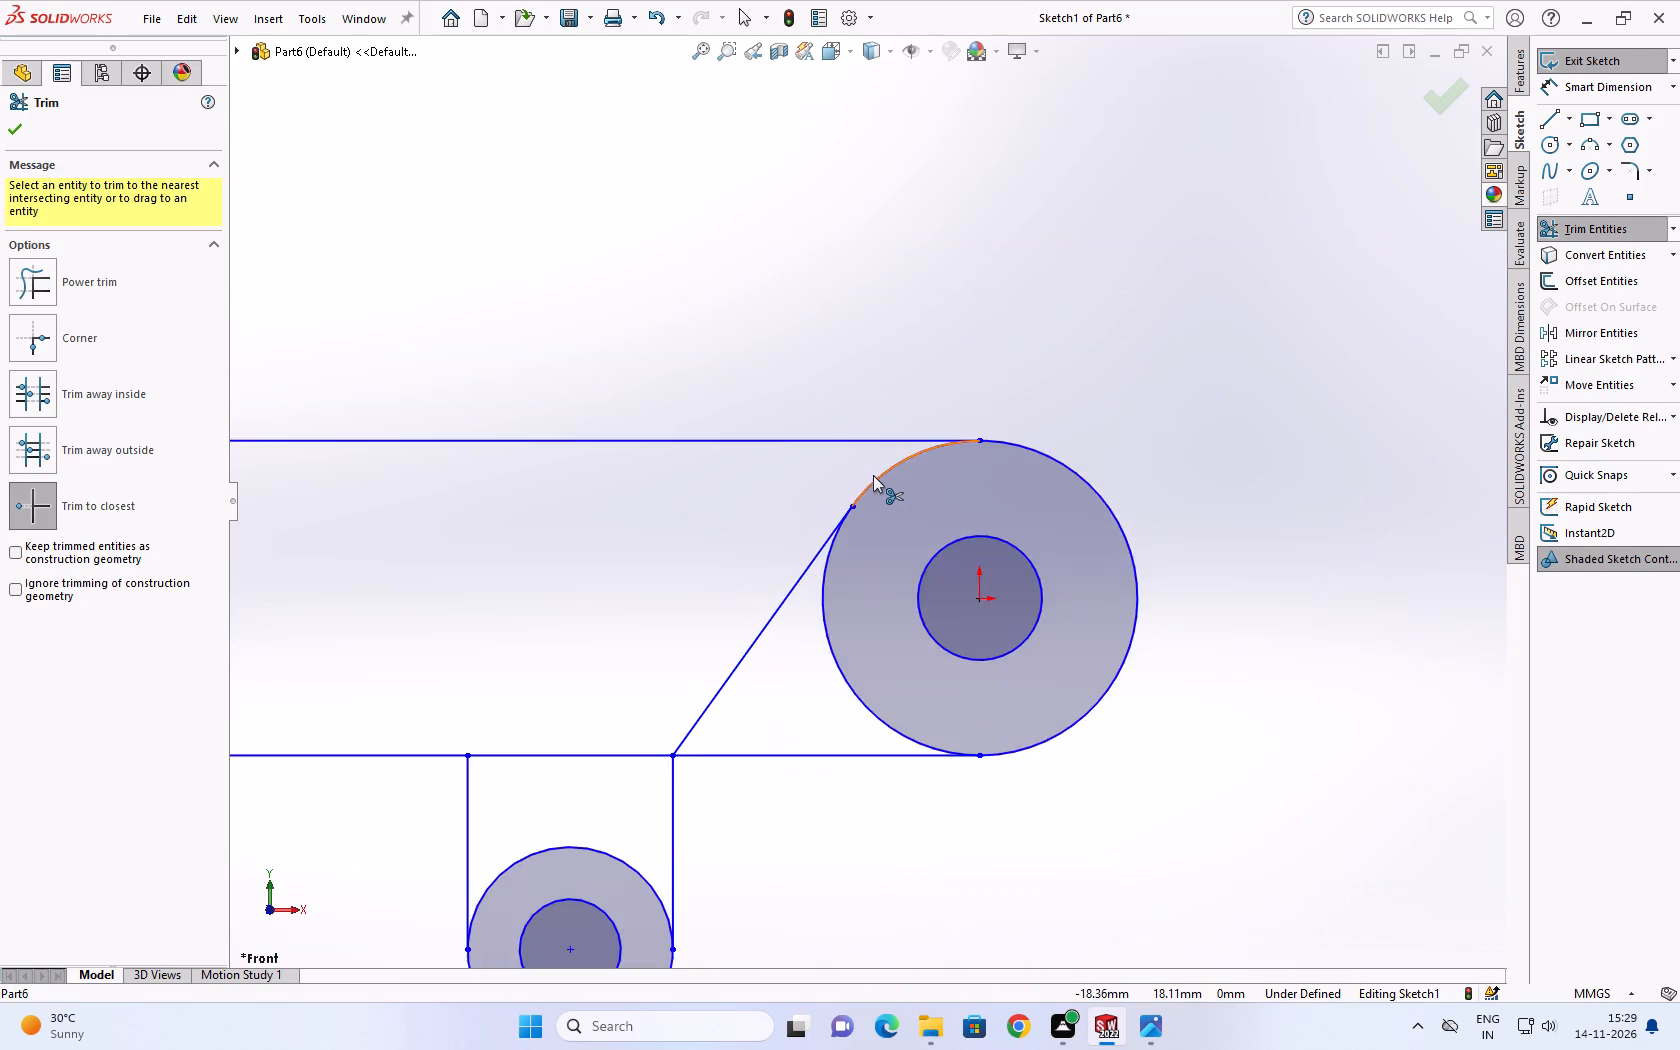
scroll(873, 475, "up", 5)
scroll(847, 497, "down", 2)
scroll(906, 575, "down", 1)
scroll(978, 653, "down", 2)
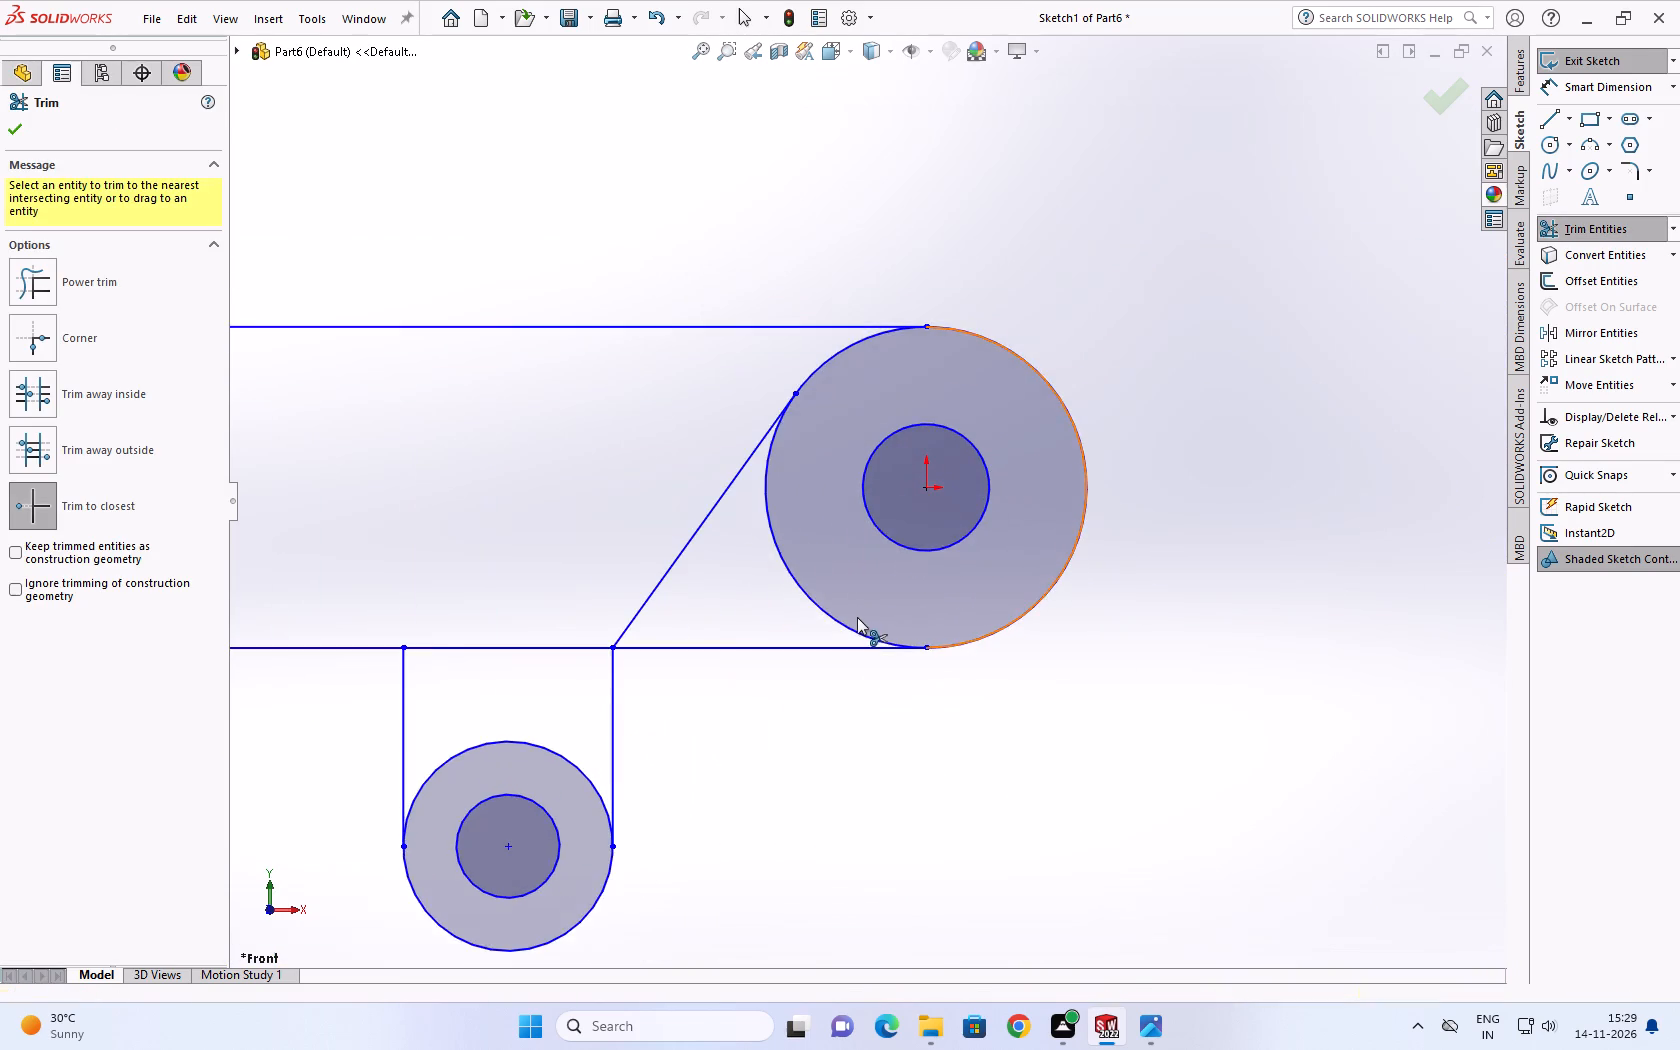
scroll(855, 616, "up", 1)
scroll(552, 567, "up", 2)
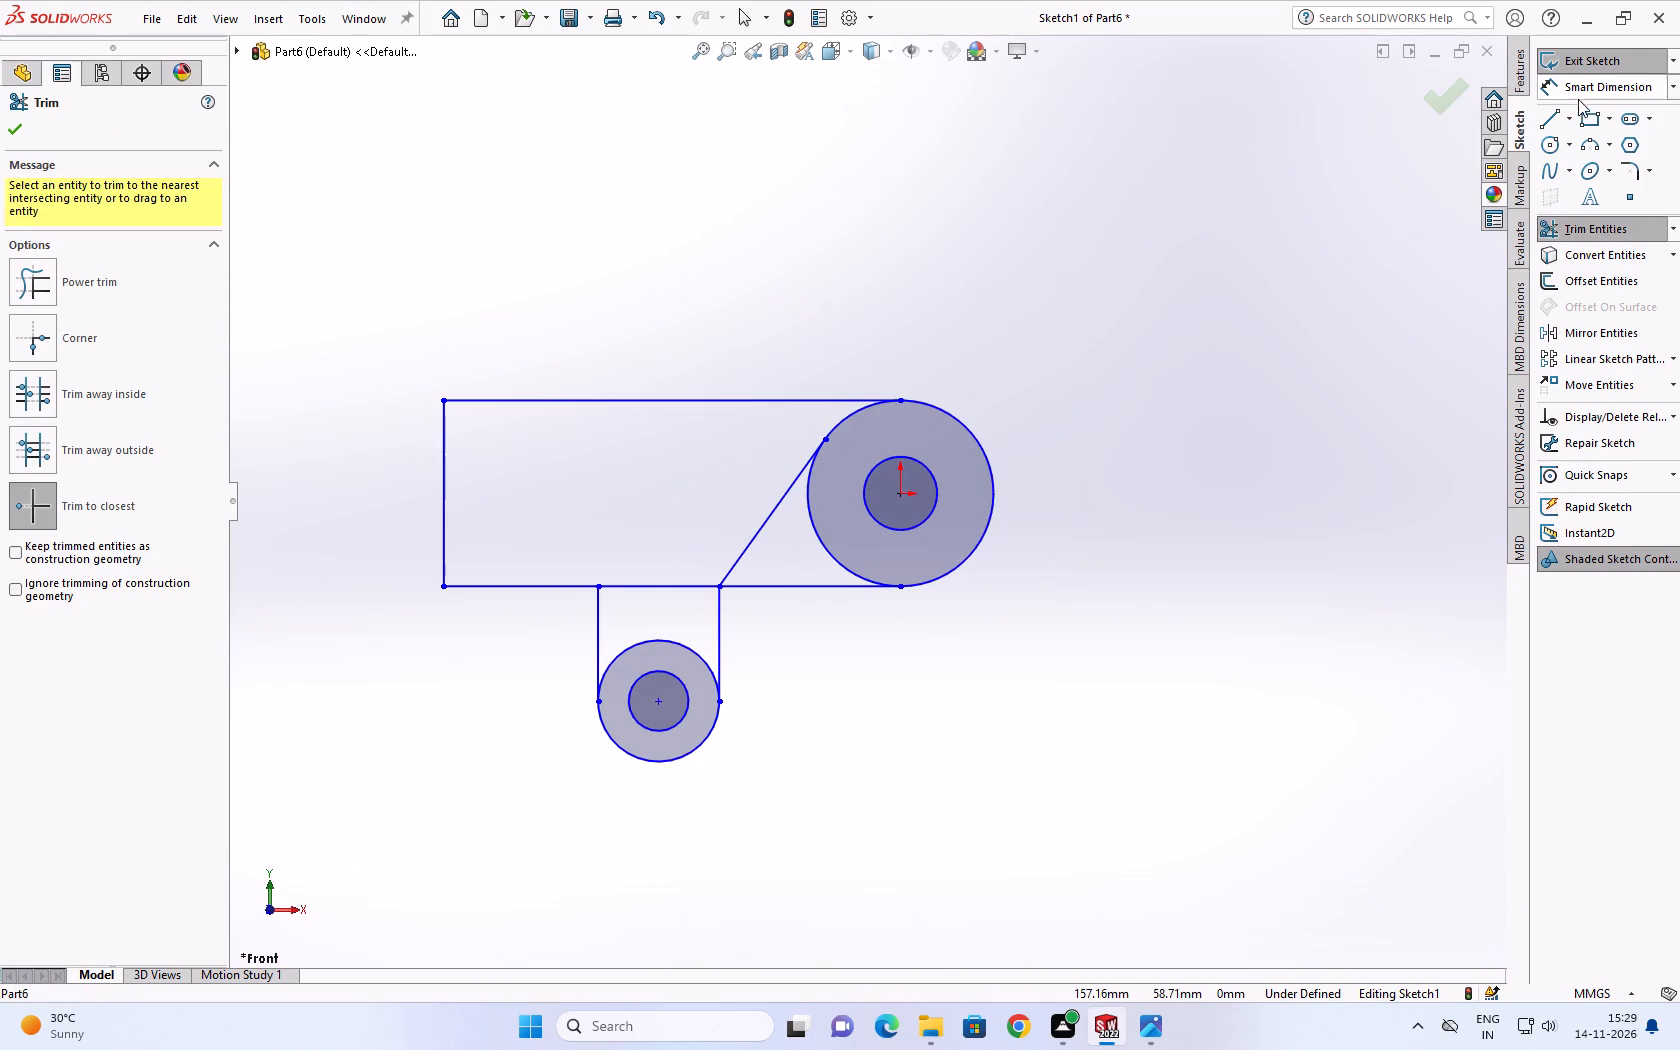
Sketch a three-line rectangular boss projecting outward from the arm's vertical end line, about 11 mm deep and 20 mm high.
left_click(1553, 111)
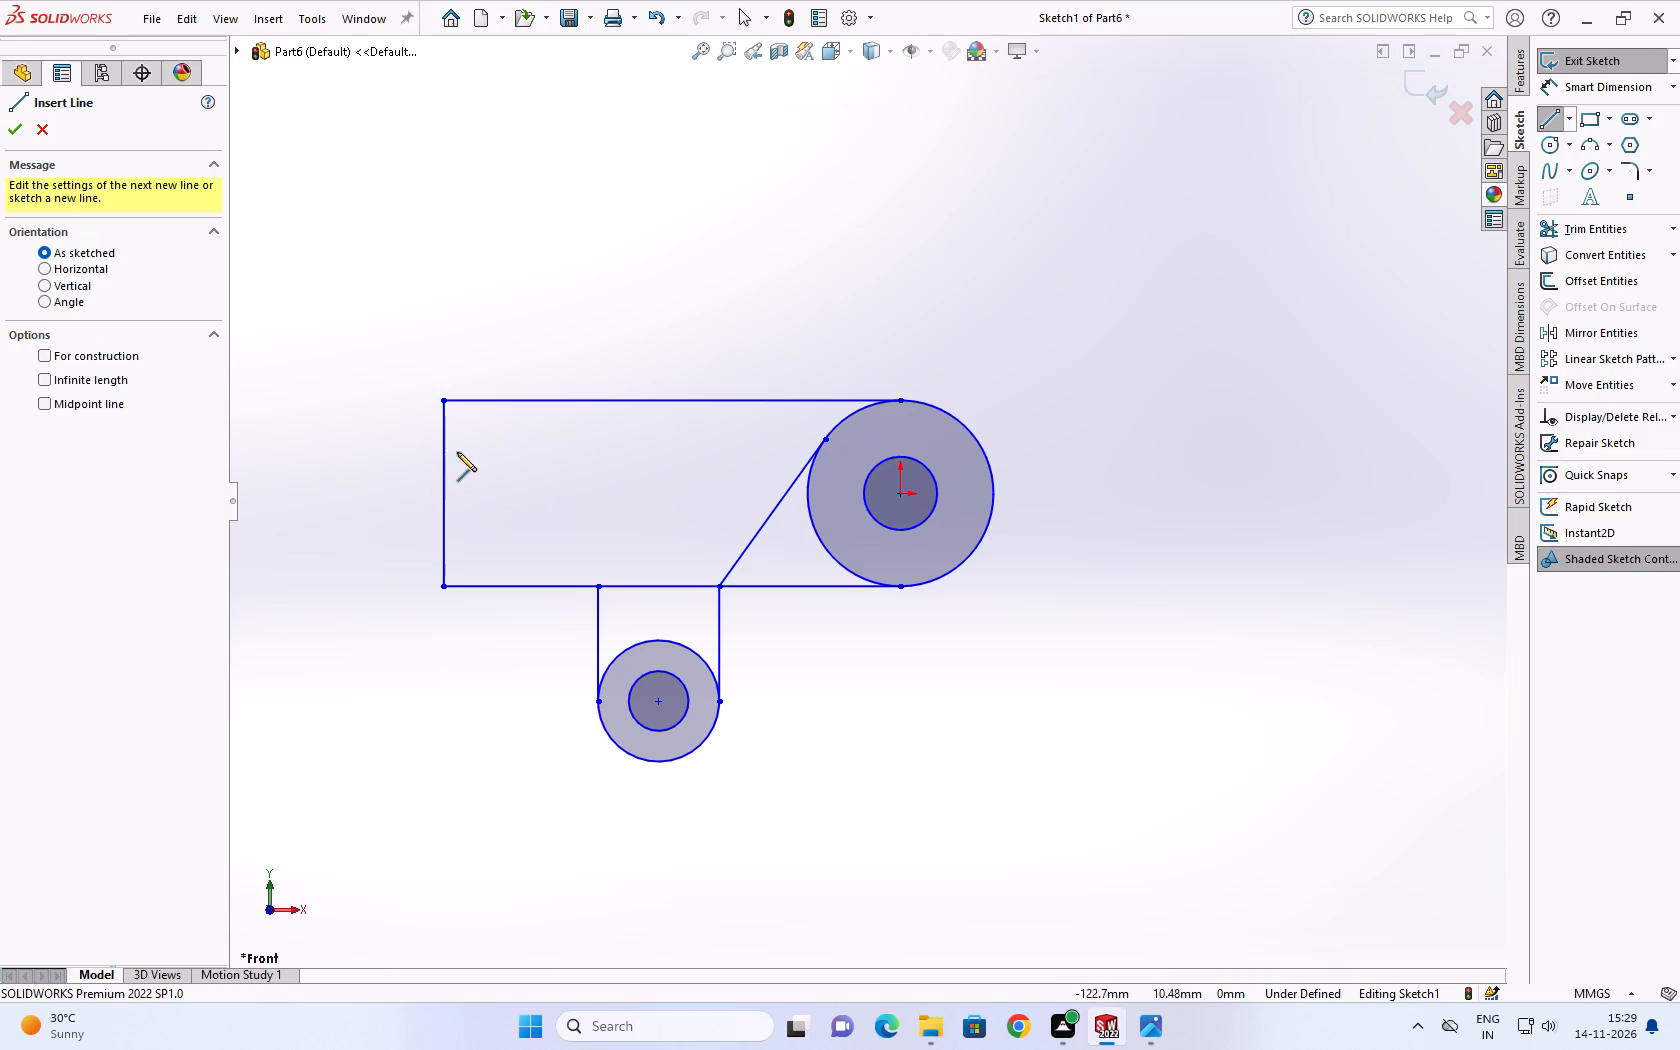
left_click(440, 458)
left_click(403, 460)
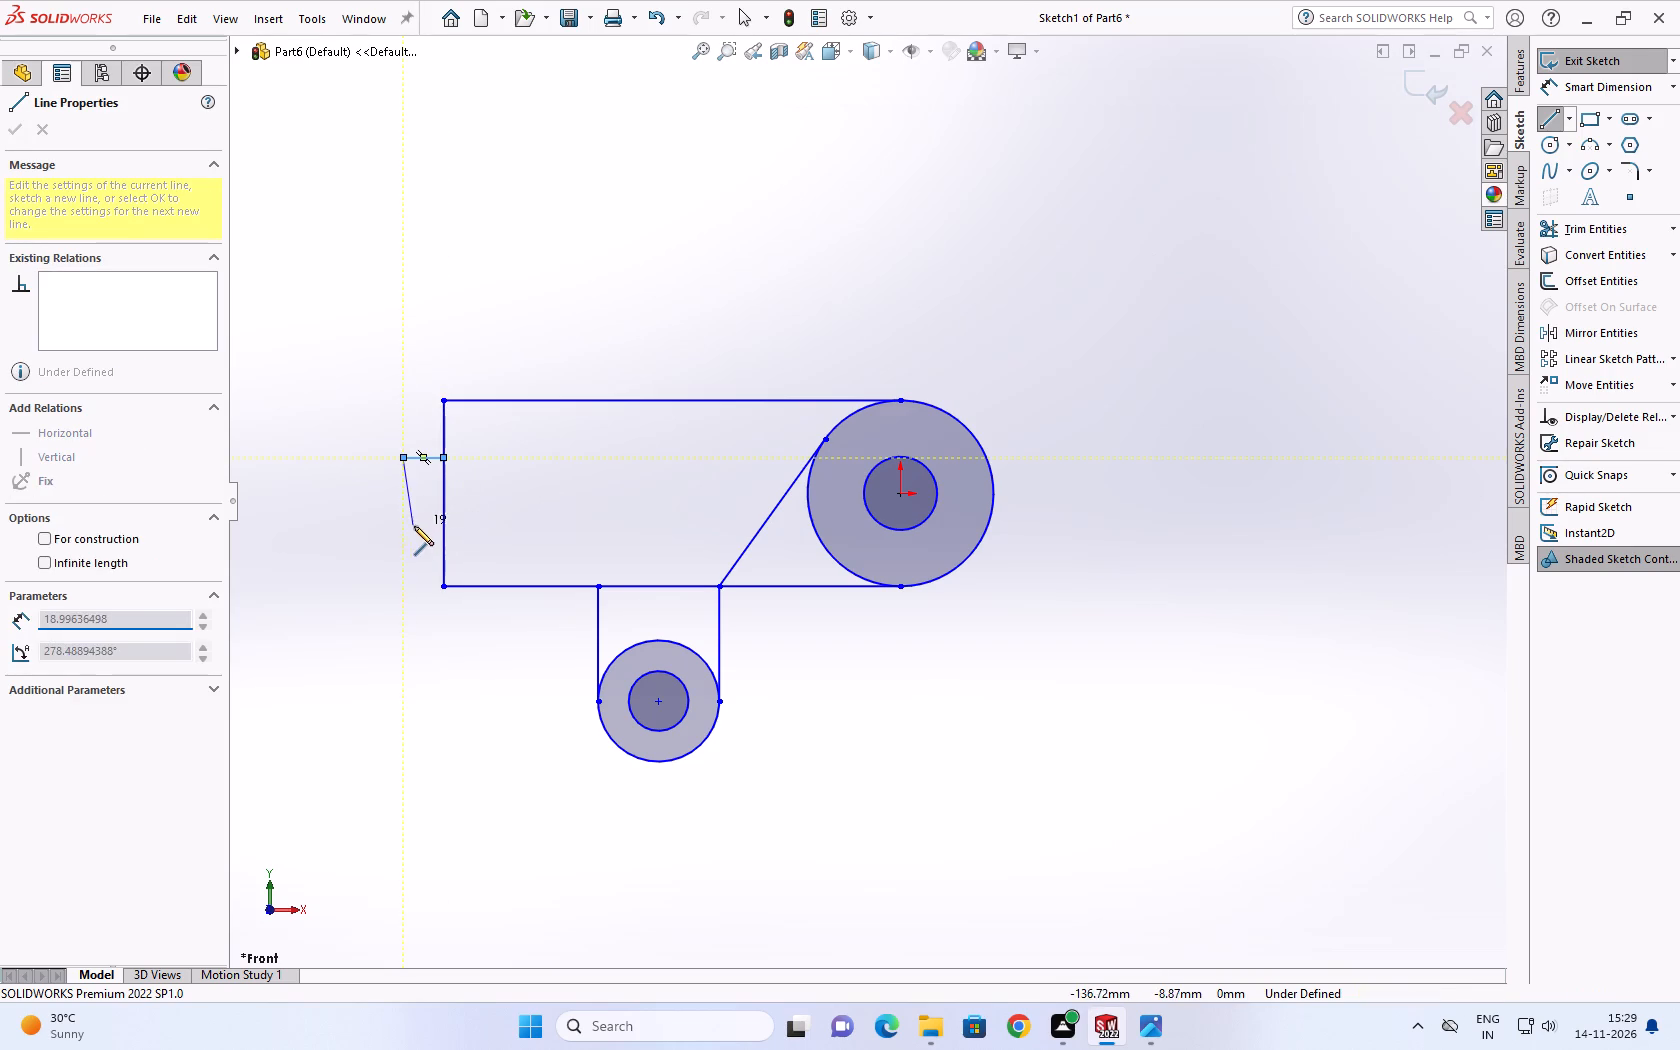
left_click(406, 529)
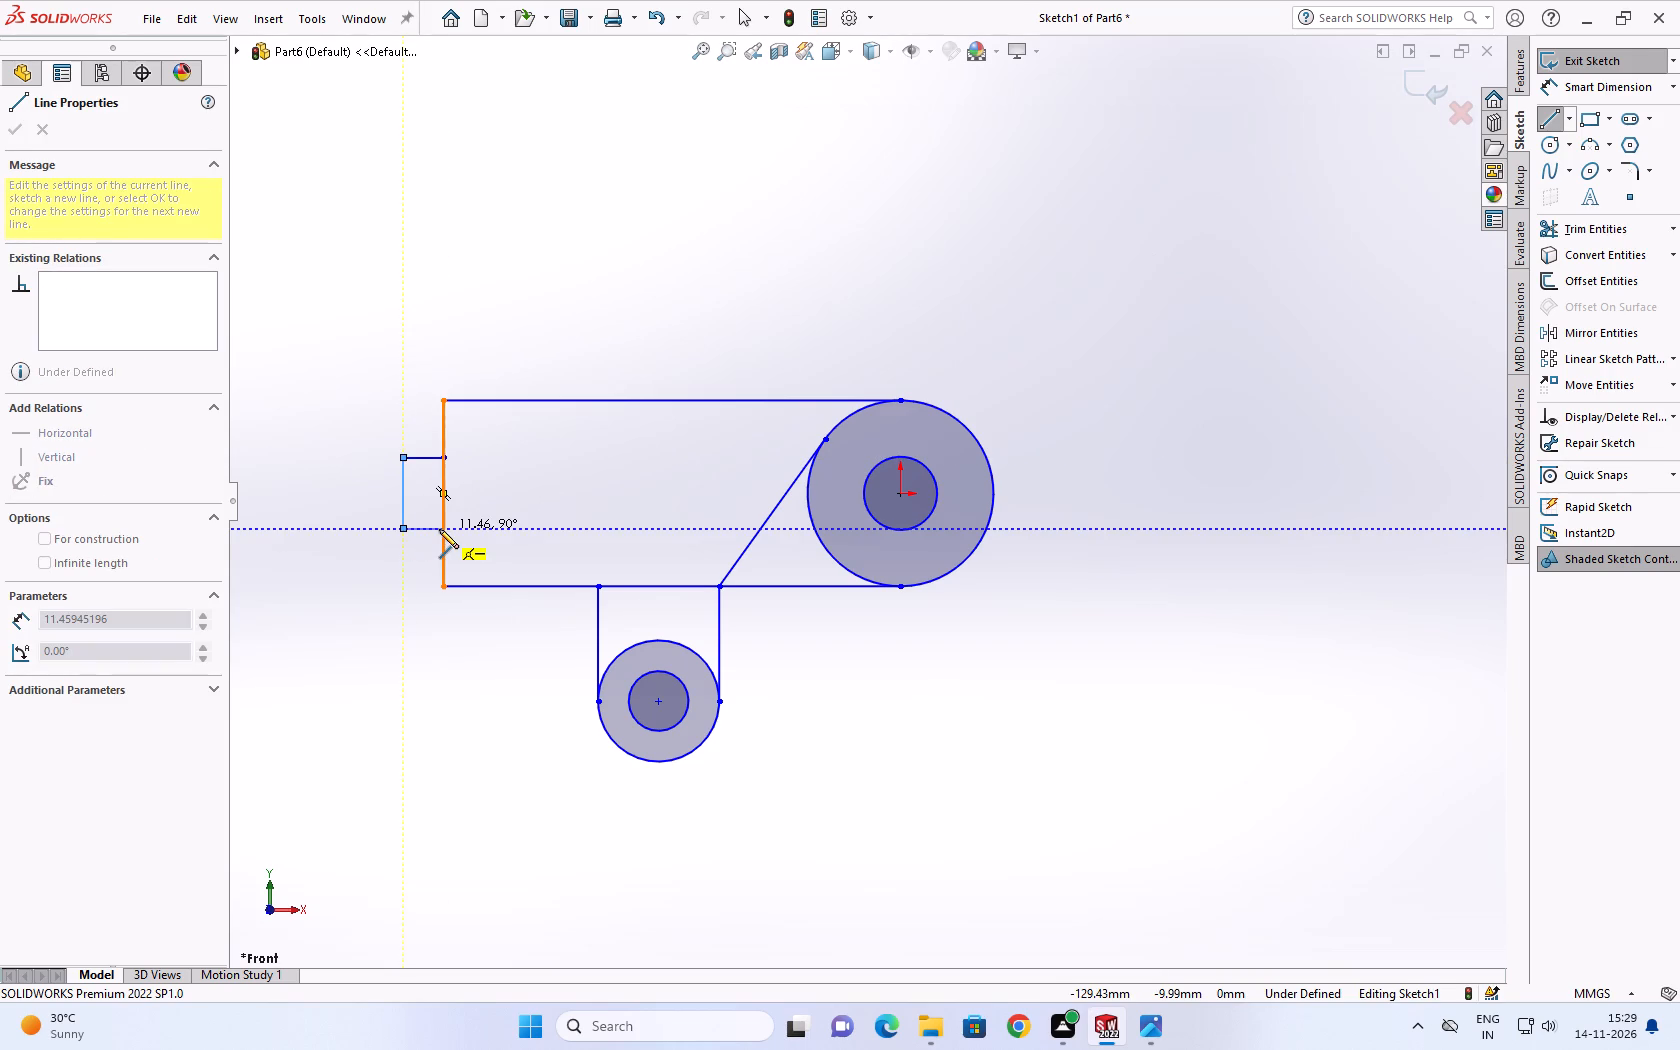
left_click(439, 529)
scroll(439, 522, "down", 1)
key("Escape")
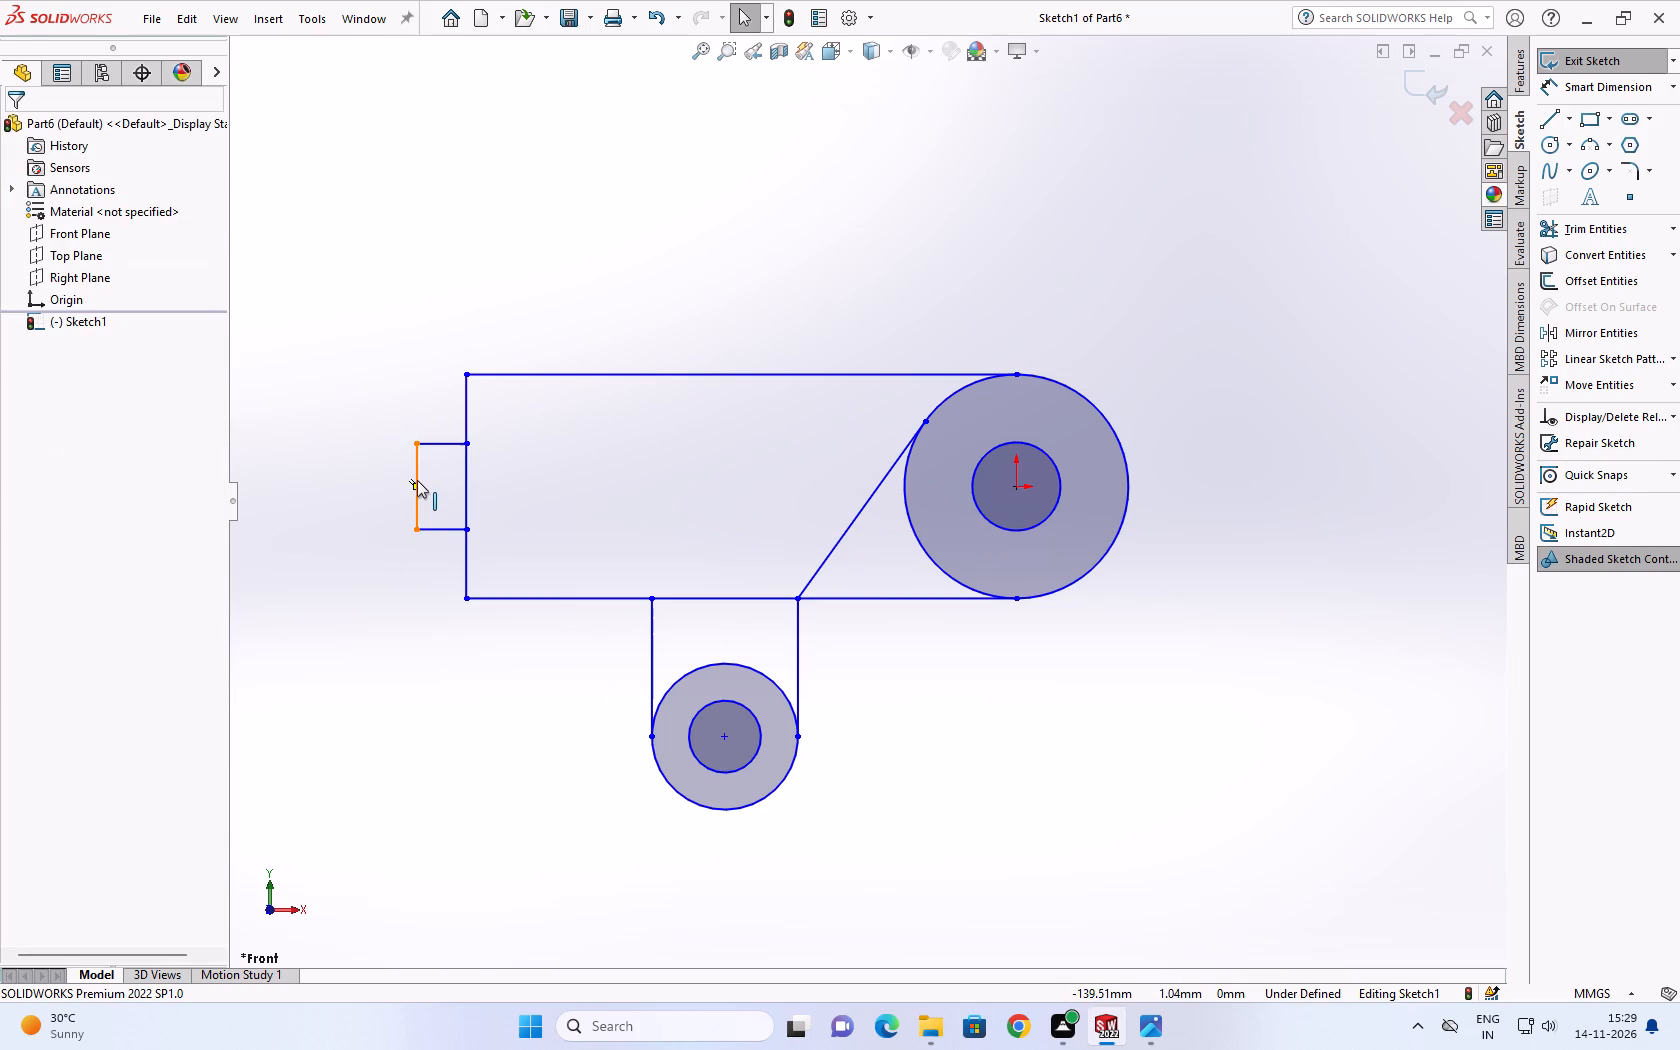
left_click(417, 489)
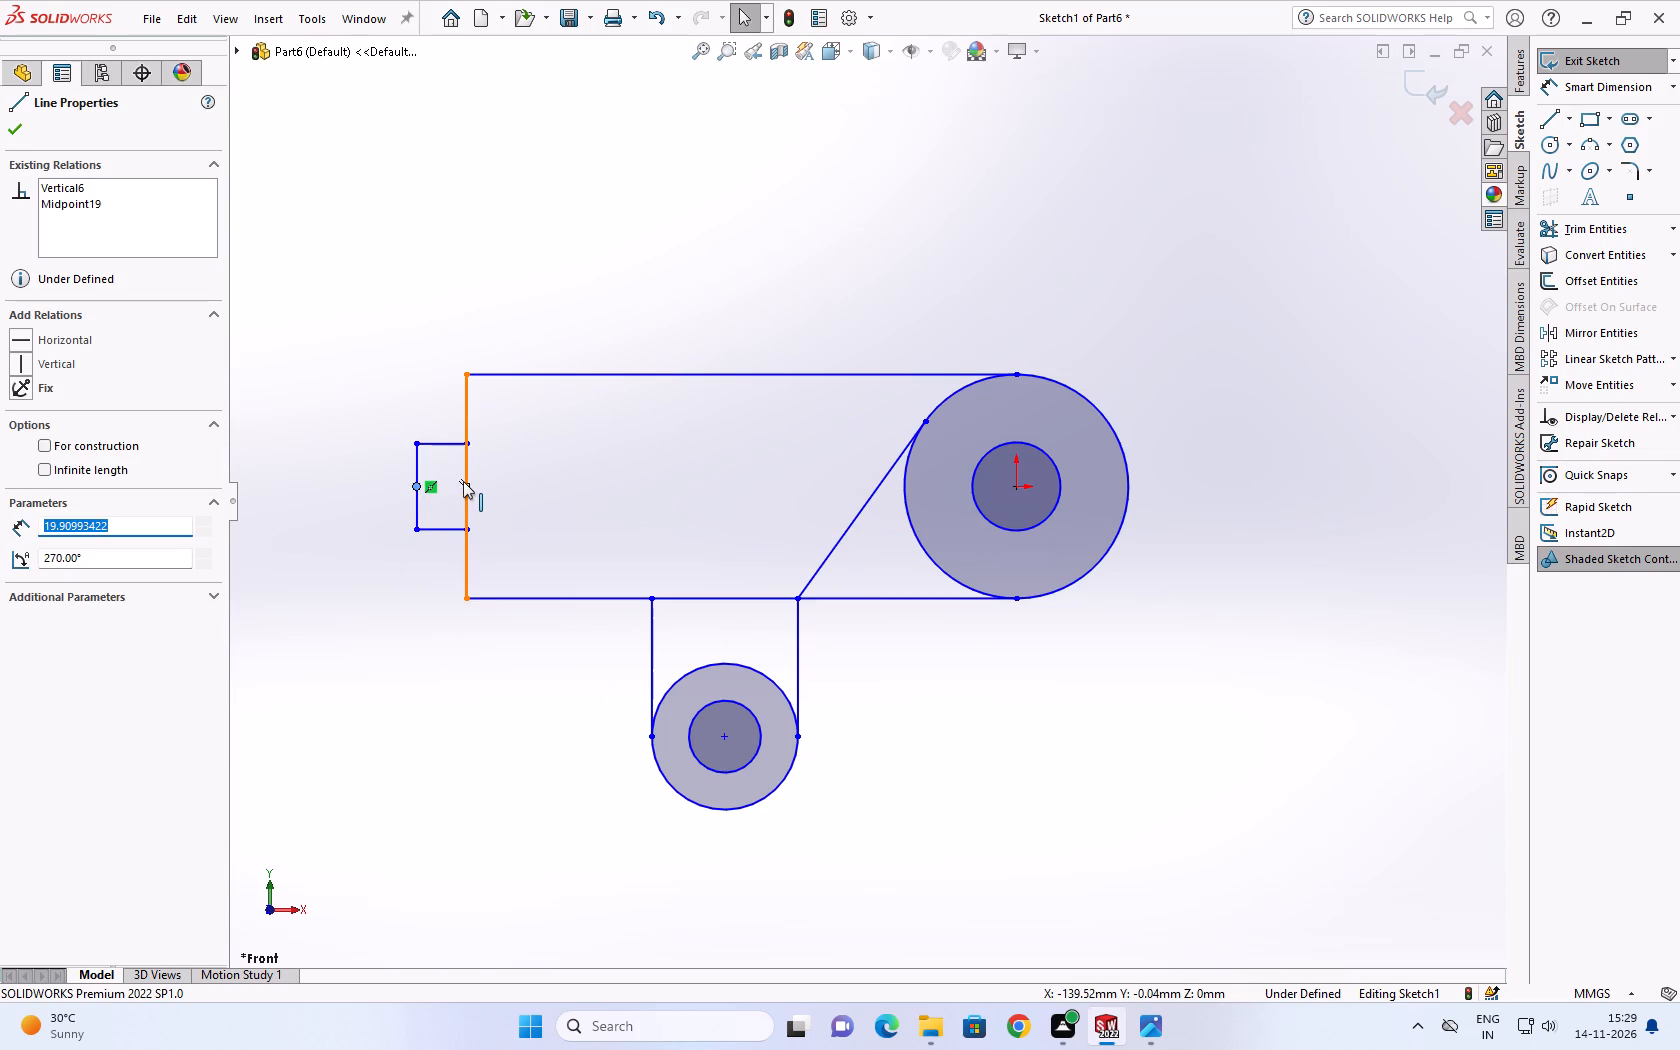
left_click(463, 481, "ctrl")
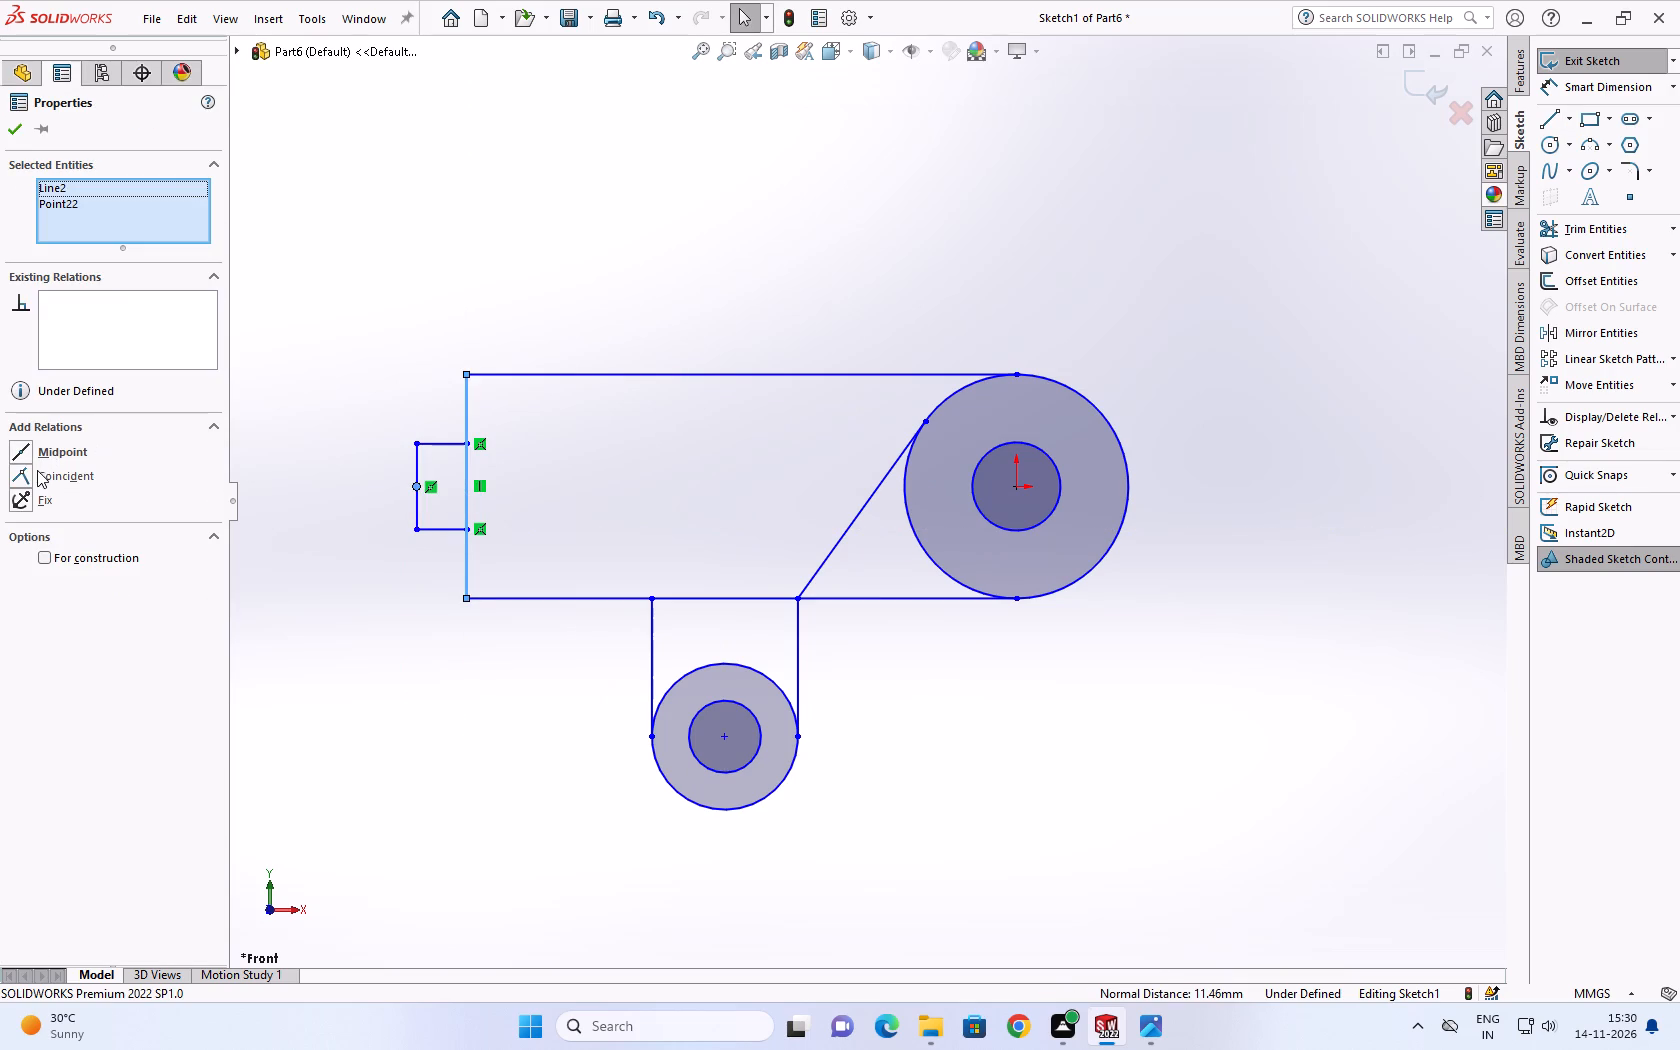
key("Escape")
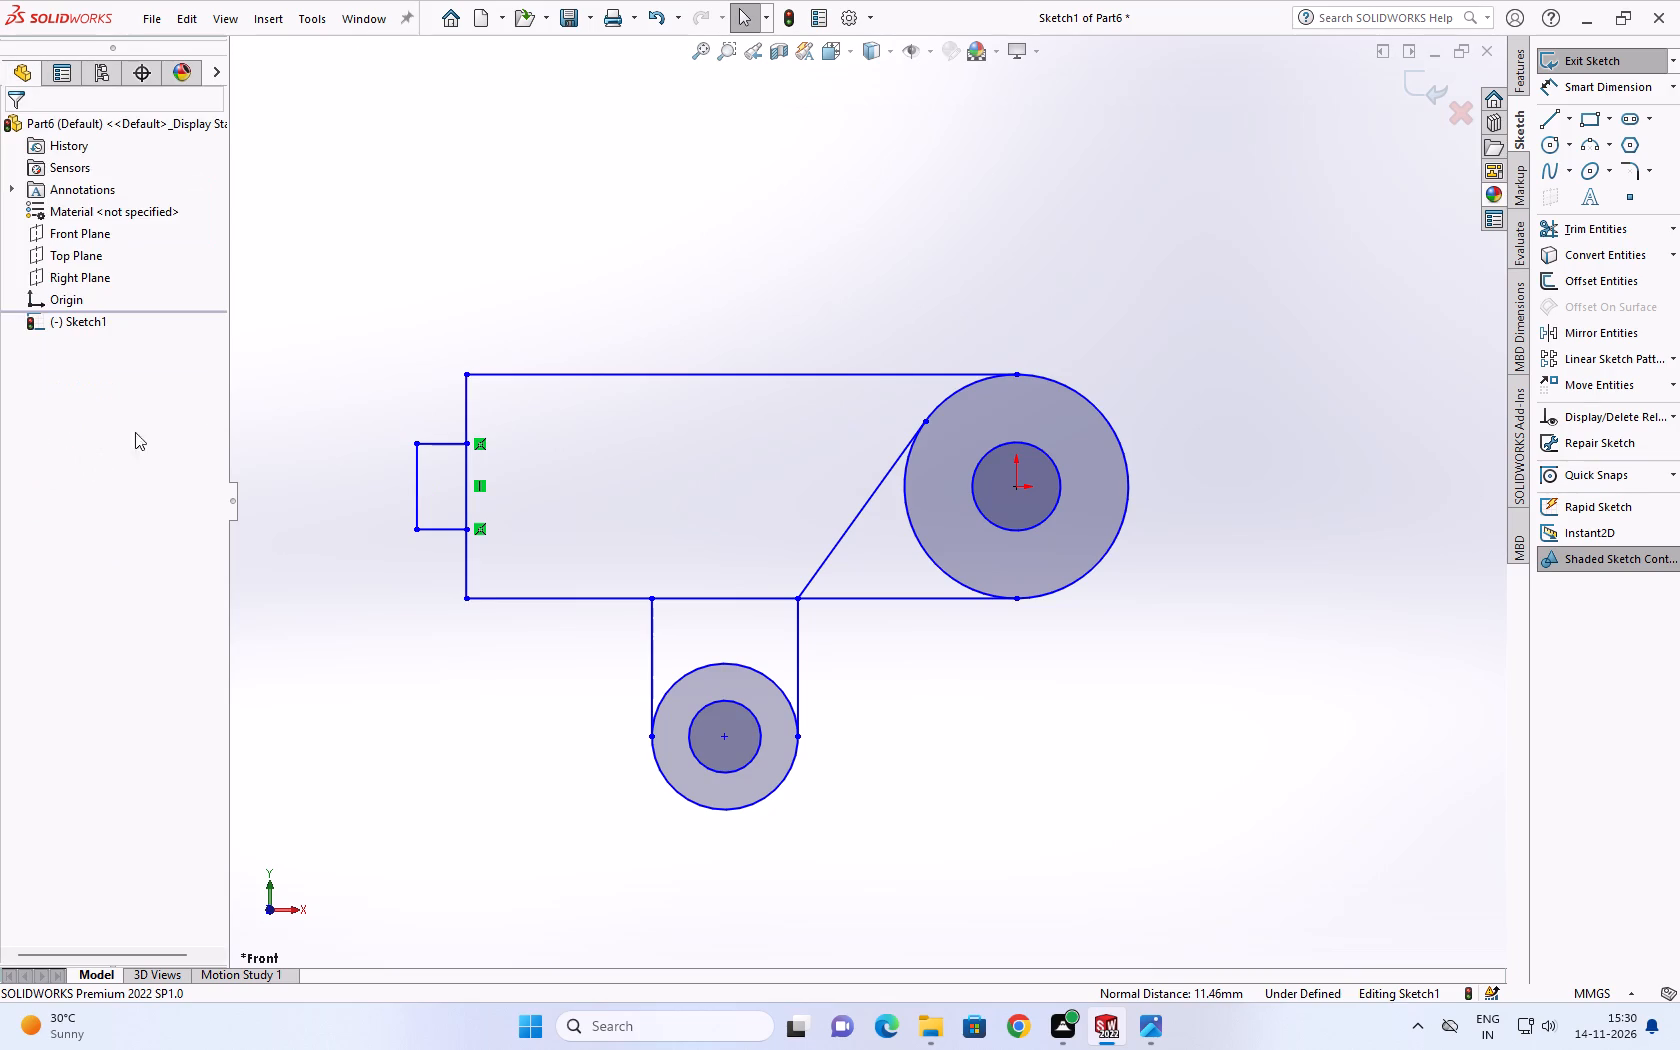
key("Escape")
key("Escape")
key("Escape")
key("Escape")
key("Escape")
Stretch the small rectangular end boss by moving its bottom and top lines outward, close to the arm's lower and upper edges.
key("Escape")
left_click_drag(448, 525, 448, 576)
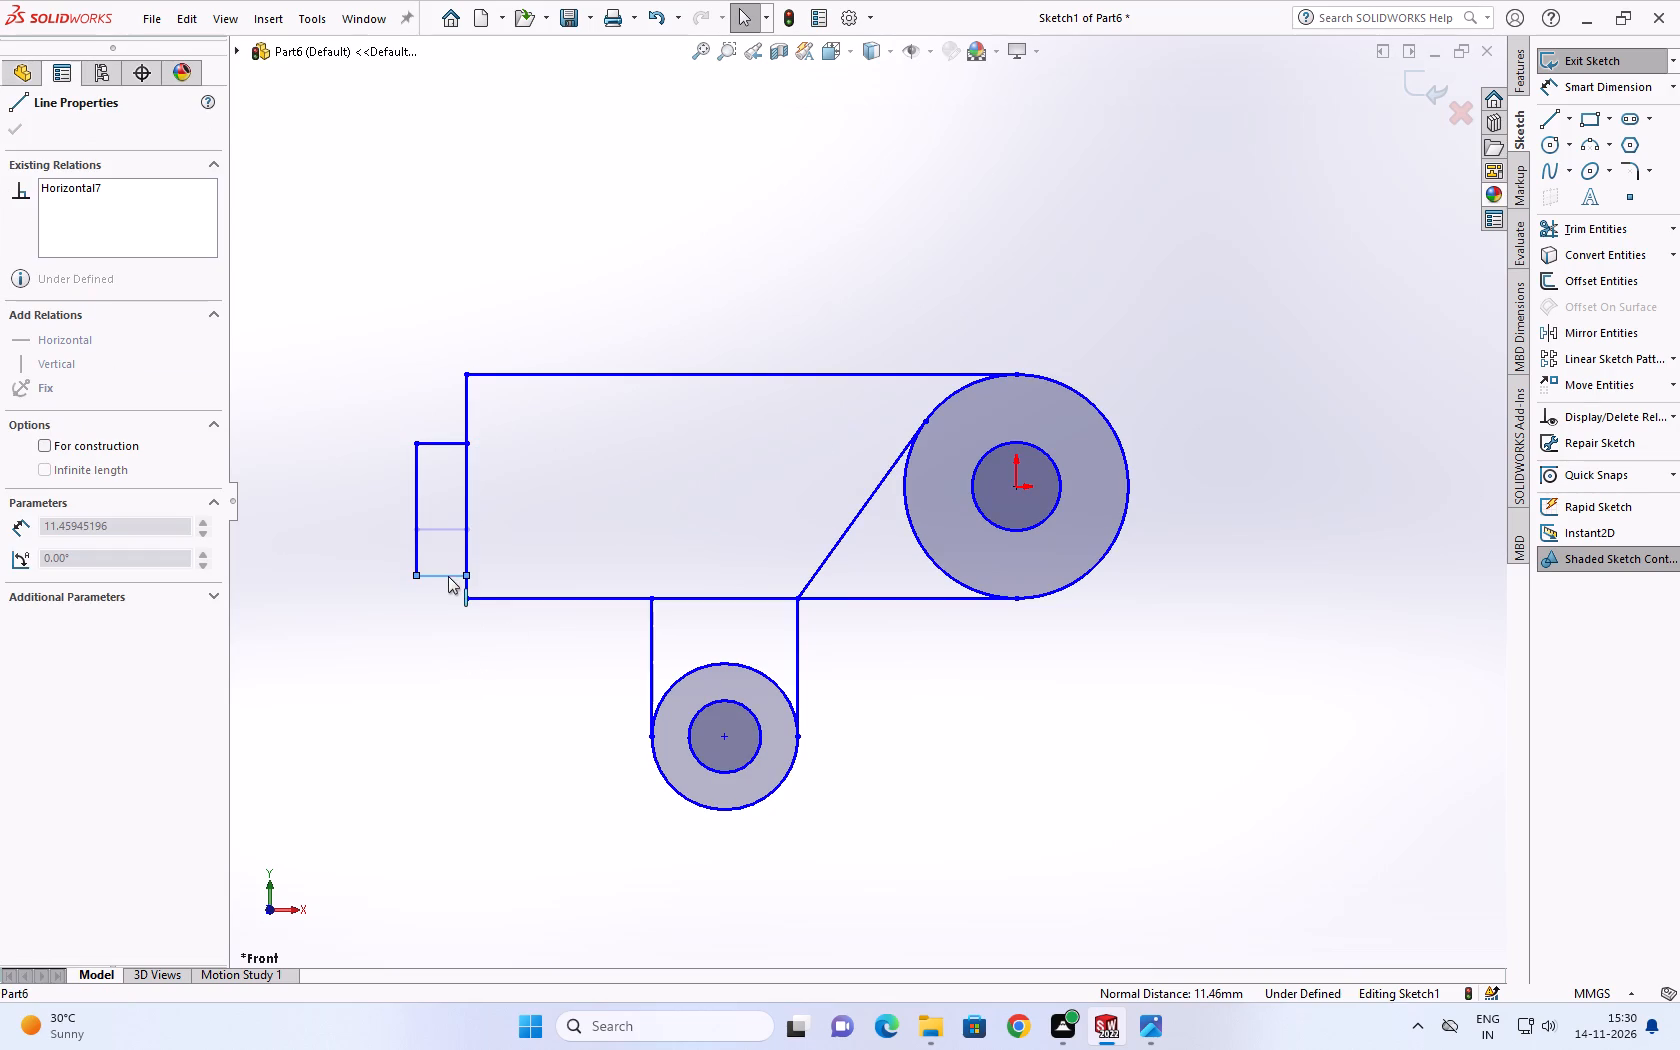
left_click_drag(448, 576, 448, 582)
left_click_drag(436, 447, 437, 443)
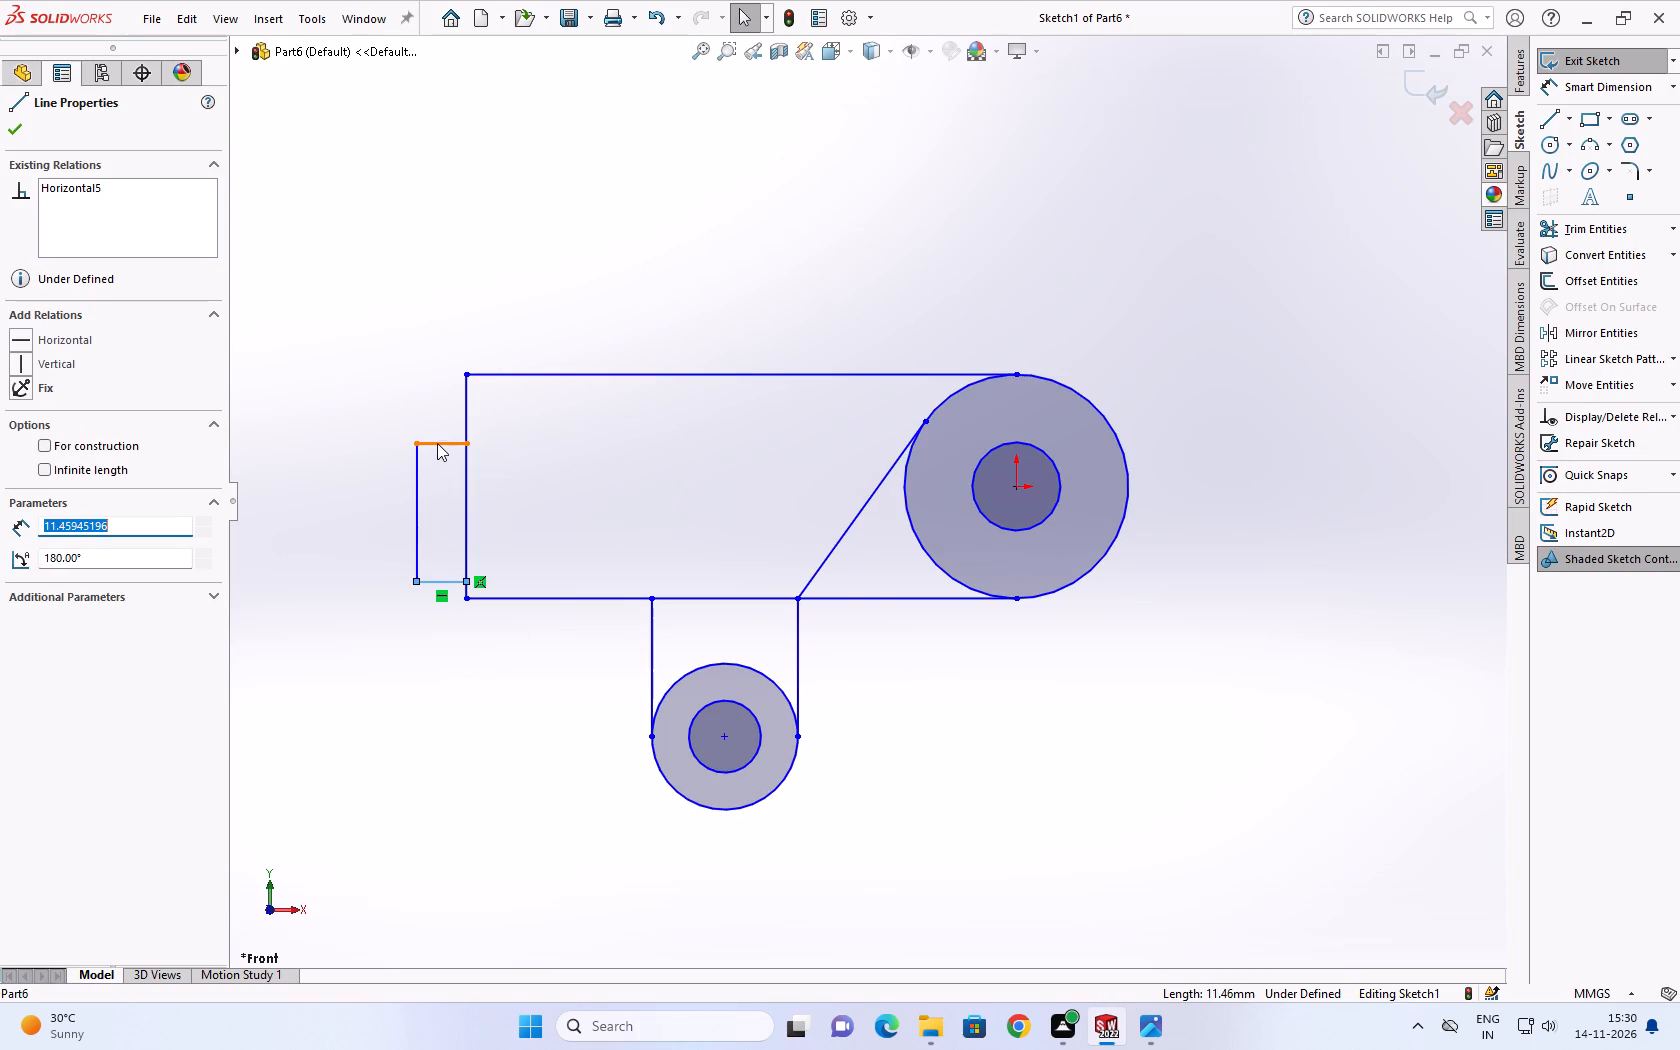
left_click_drag(437, 443, 438, 407)
key("Escape")
key("Escape")
scroll(702, 451, "up", 2)
key("Escape")
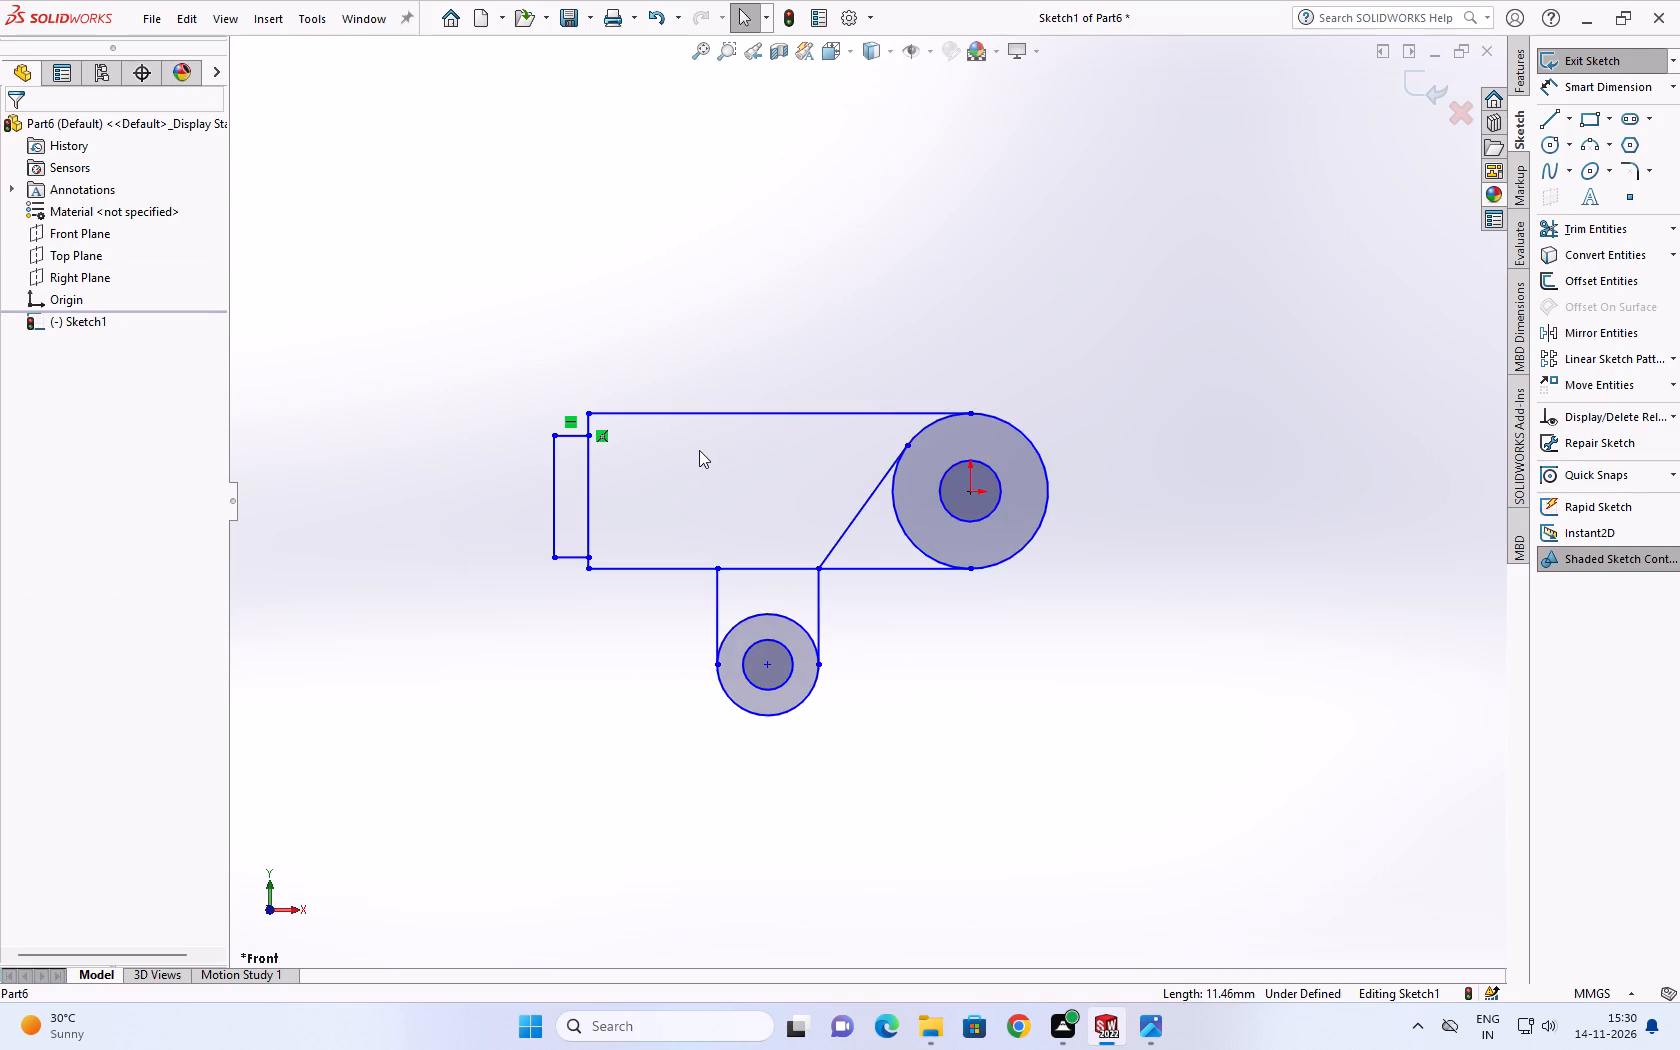
scroll(617, 447, "down", 2)
scroll(816, 587, "down", 1)
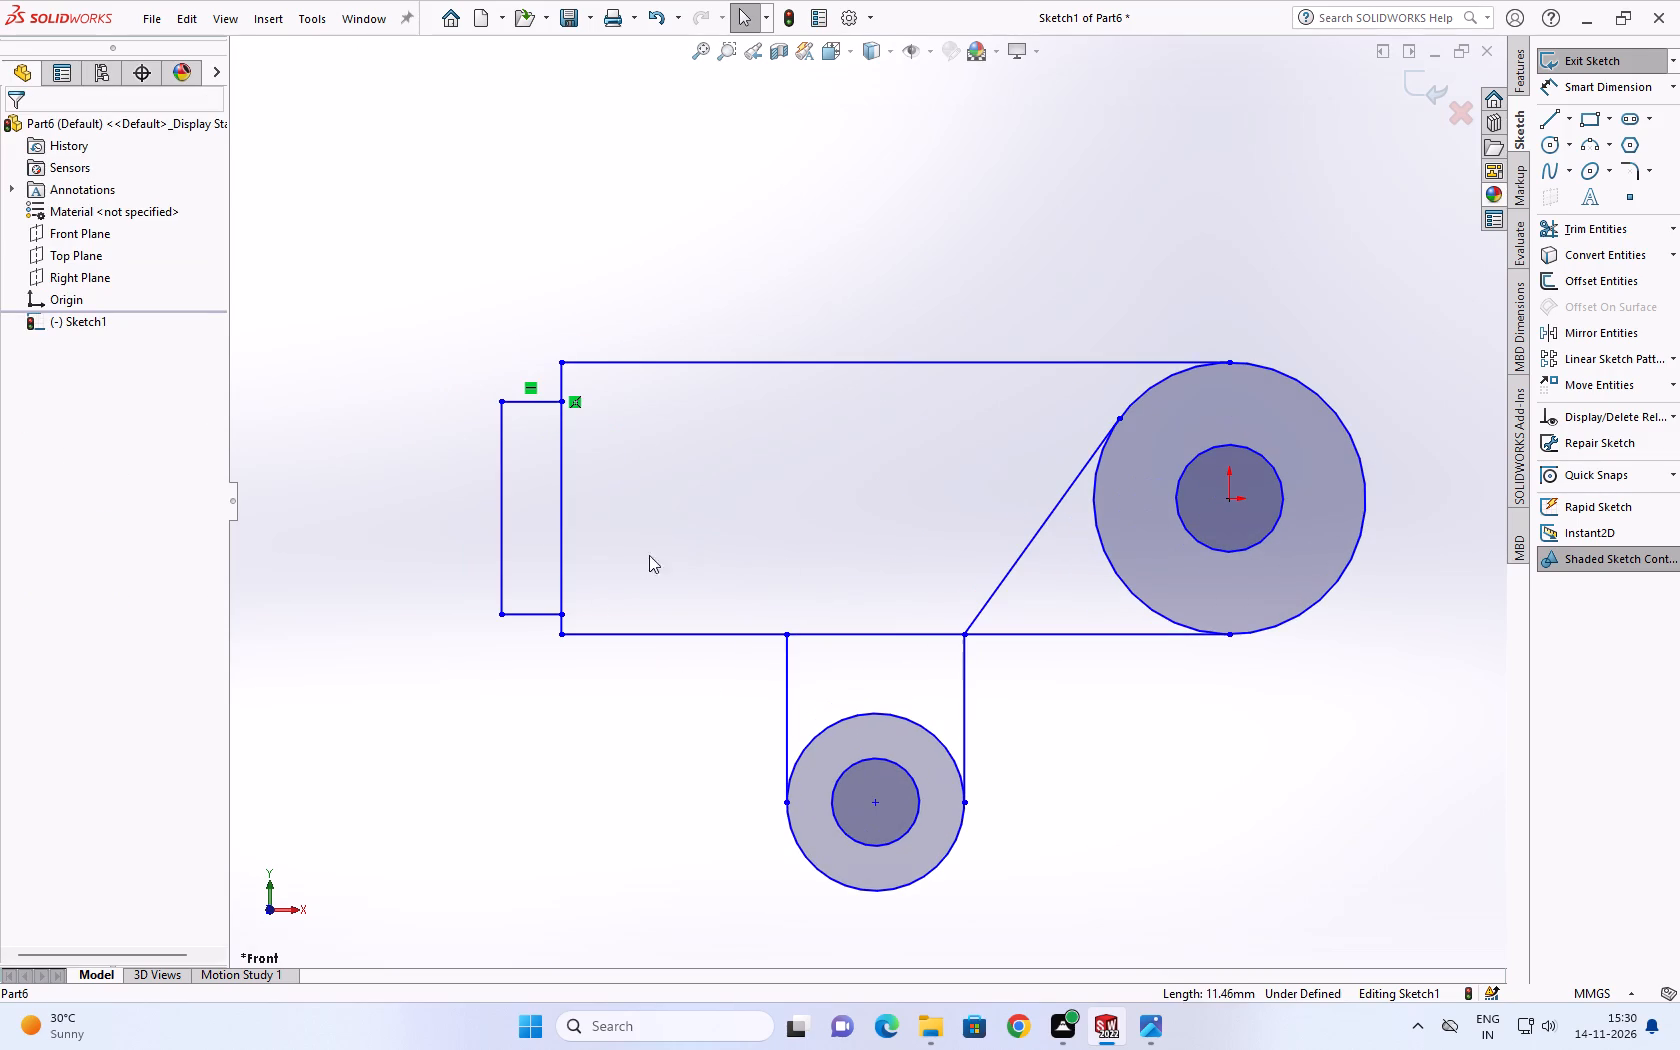
scroll(553, 541, "down", 1)
scroll(640, 490, "up", 1)
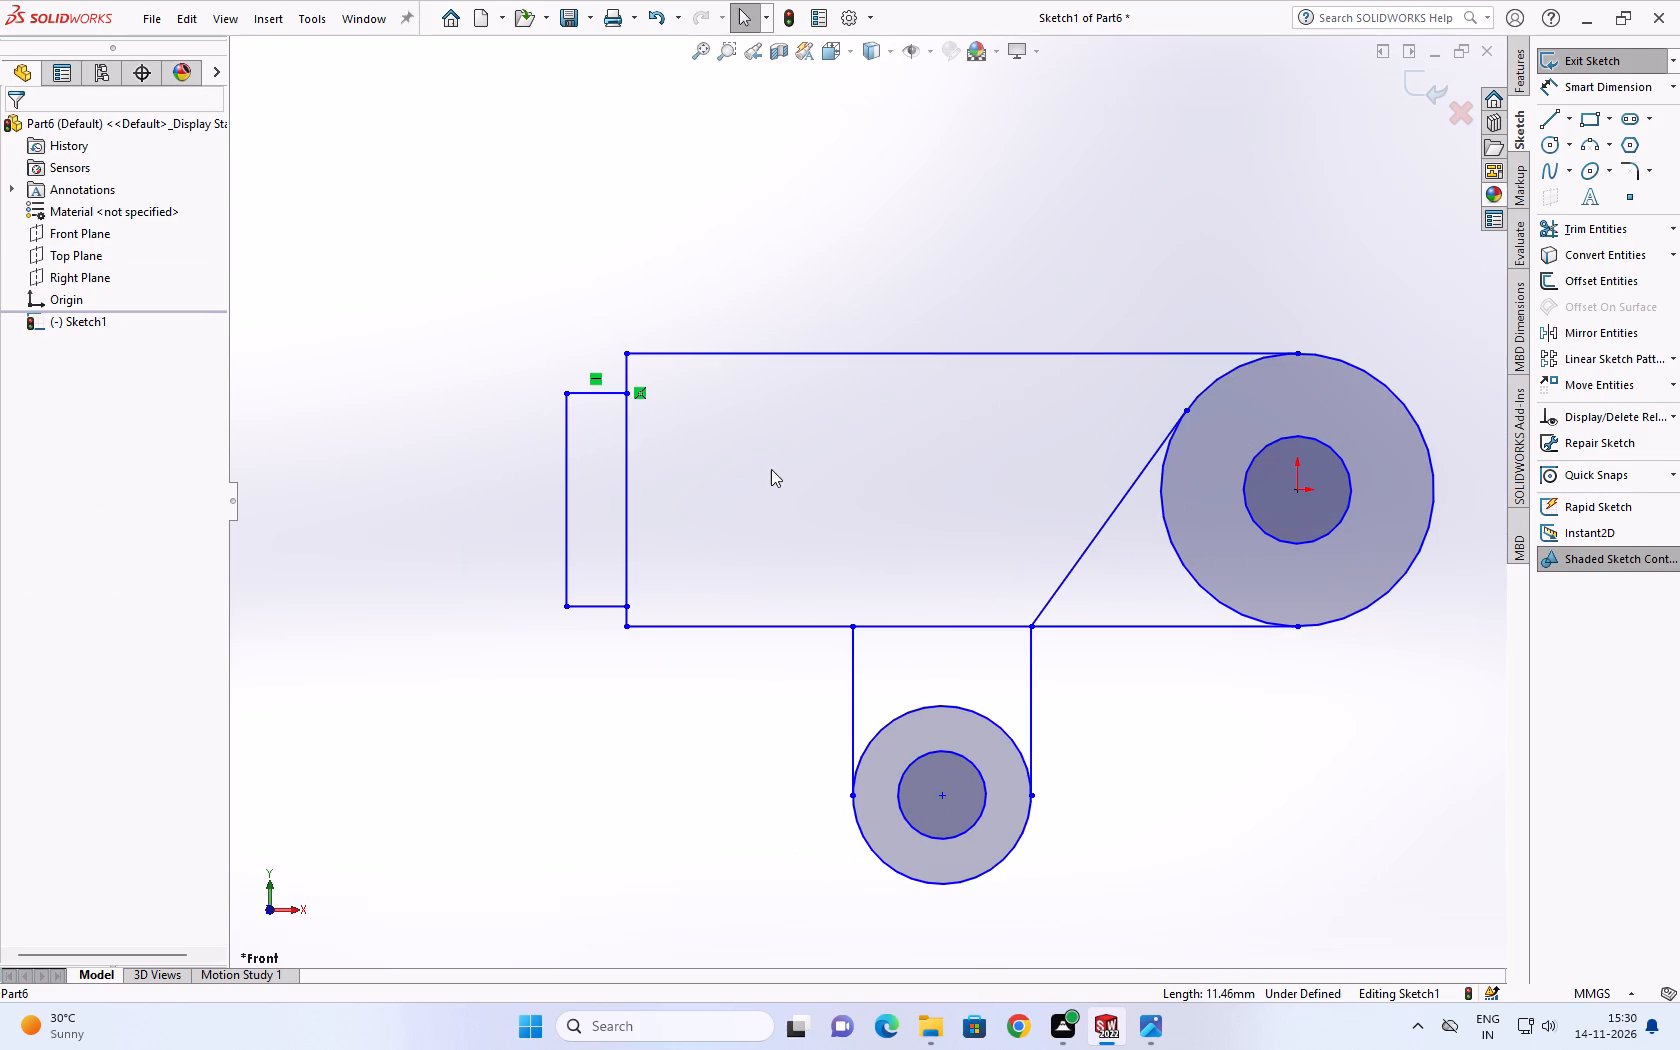
Extrude the arm, lug and large ring regions 100 mm with the Mid Plane condition, leaving out both holes and the end boss.
left_click(1564, 87)
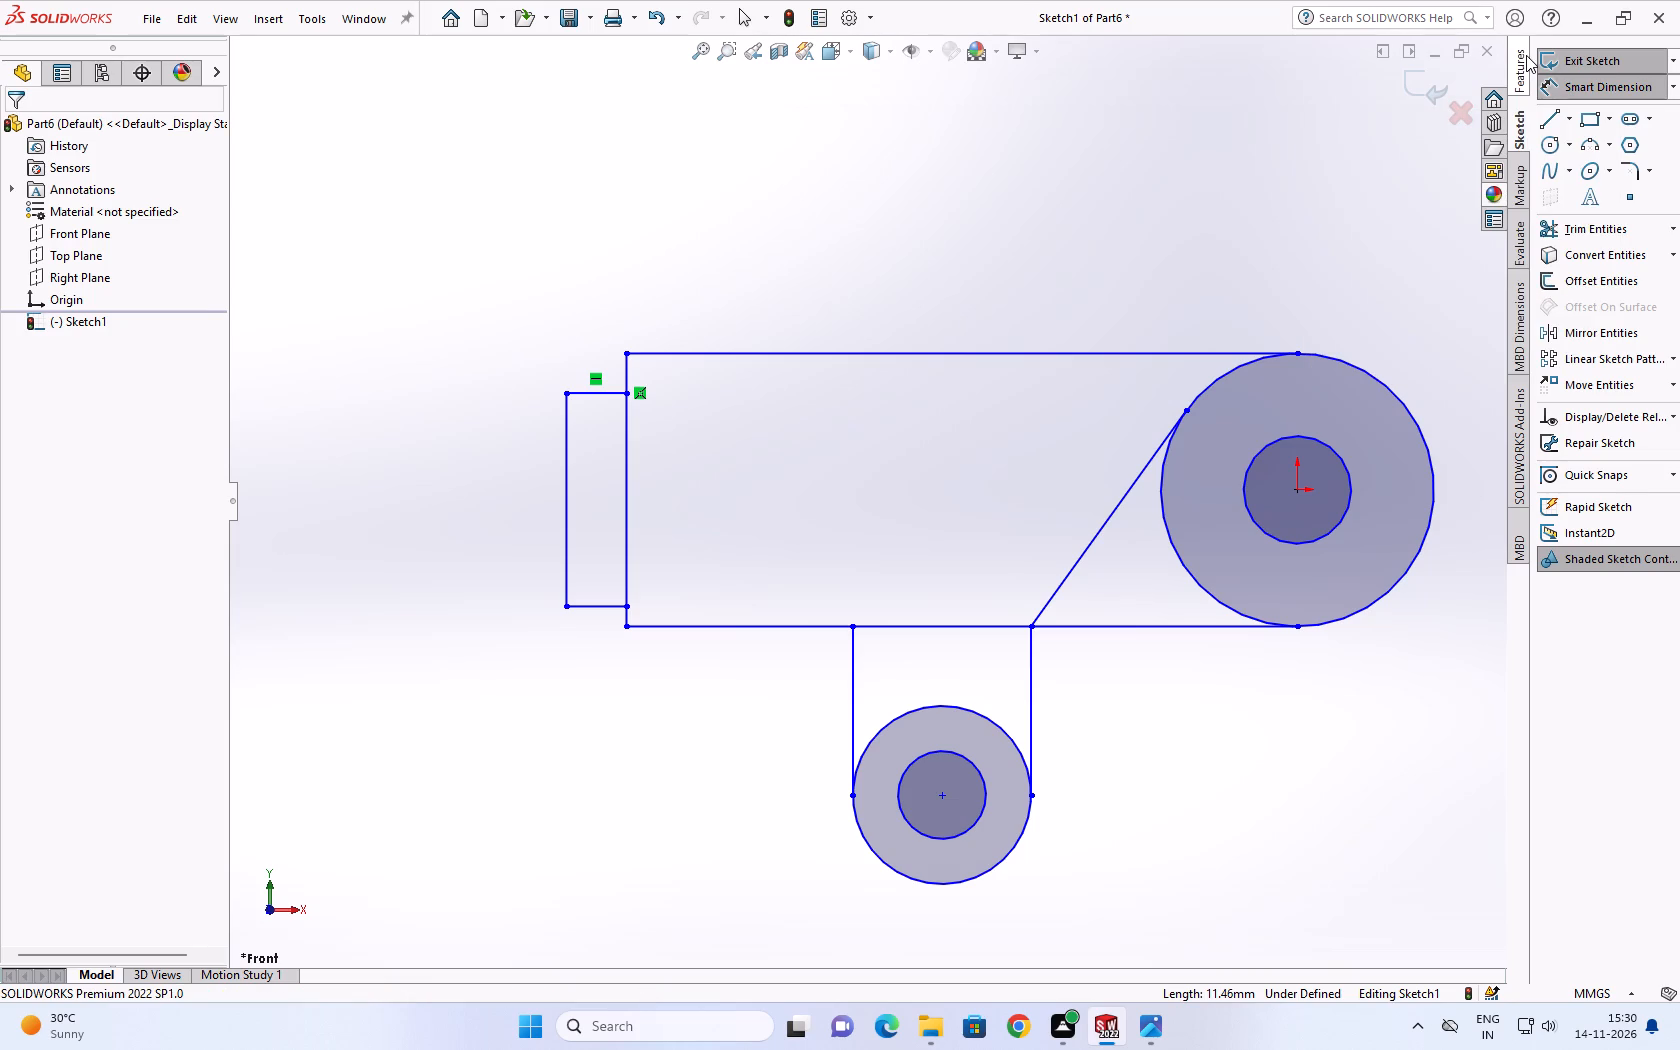
left_click(1525, 59)
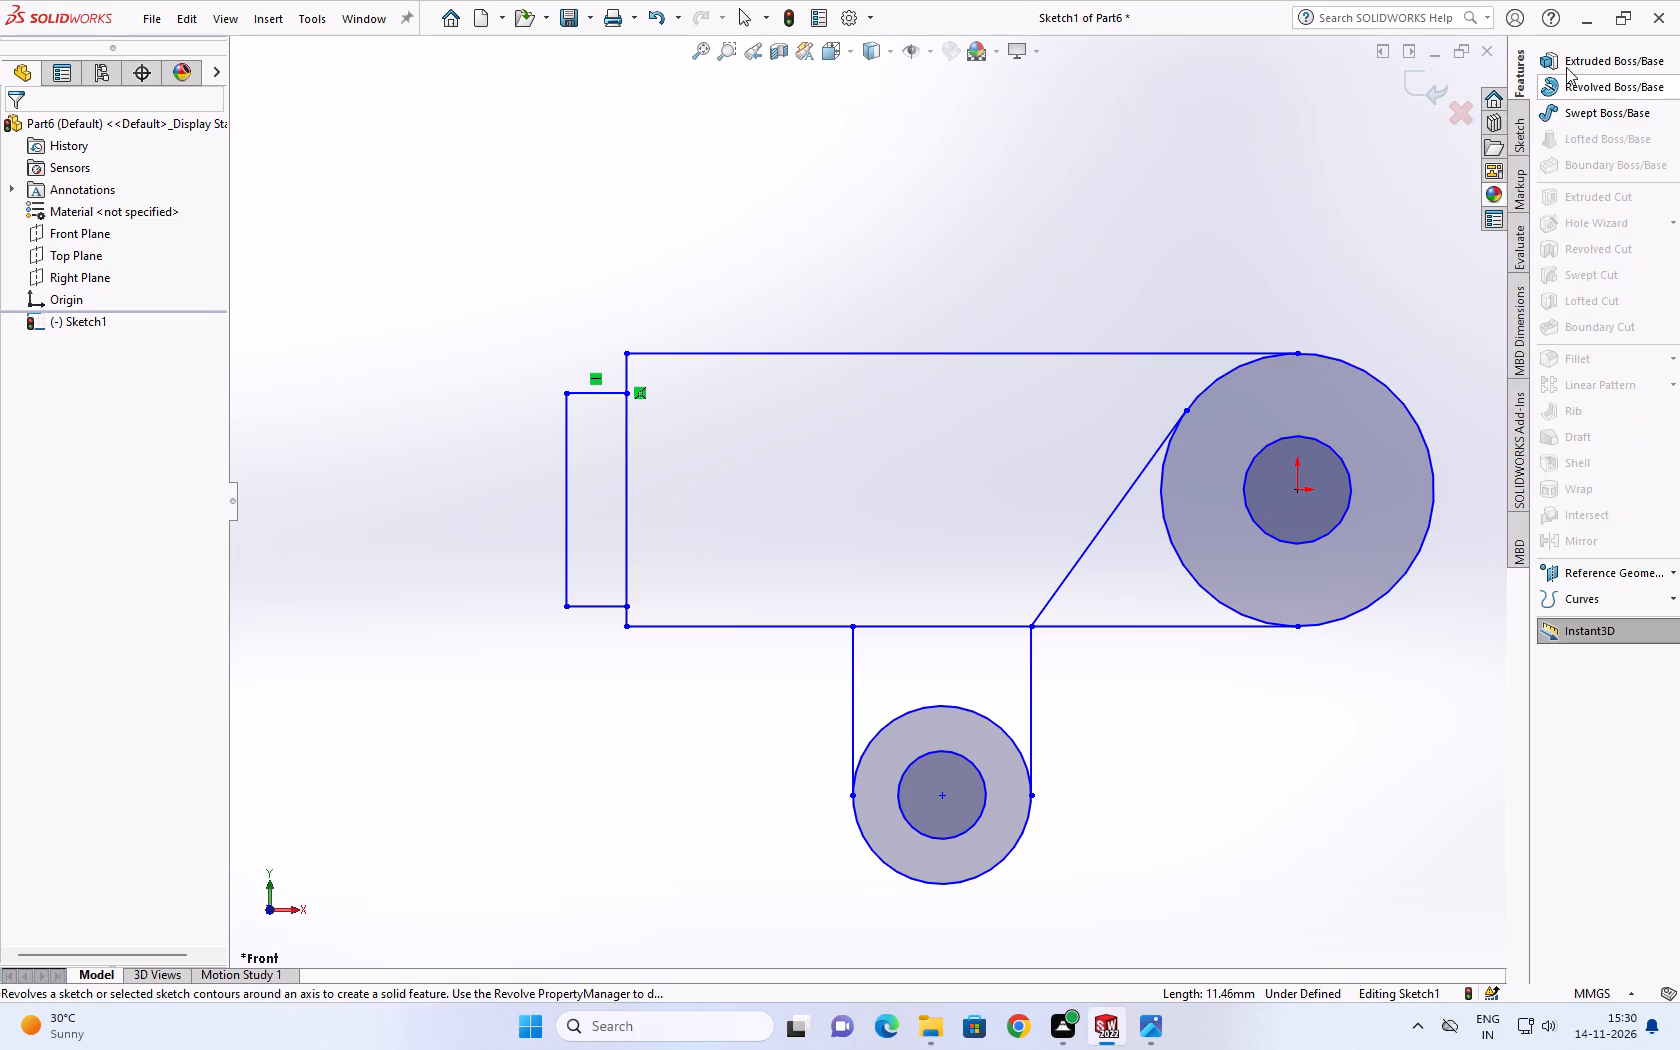
left_click(1568, 63)
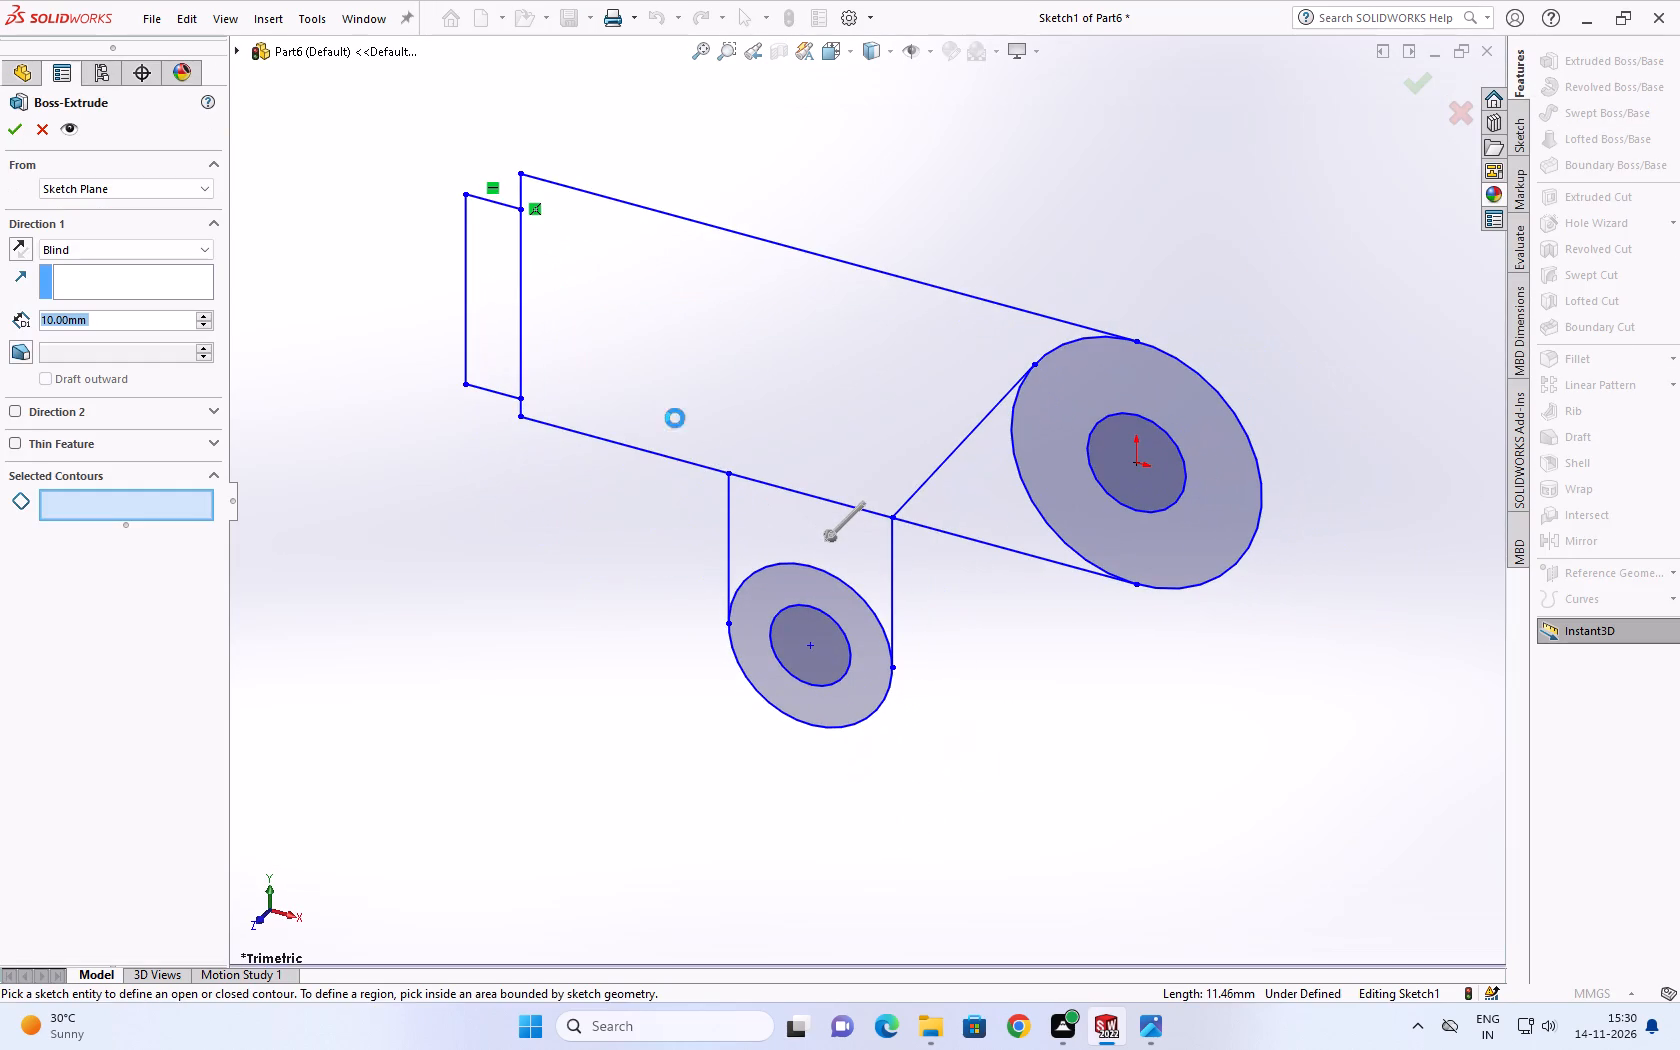
left_click(670, 394)
left_click(806, 556)
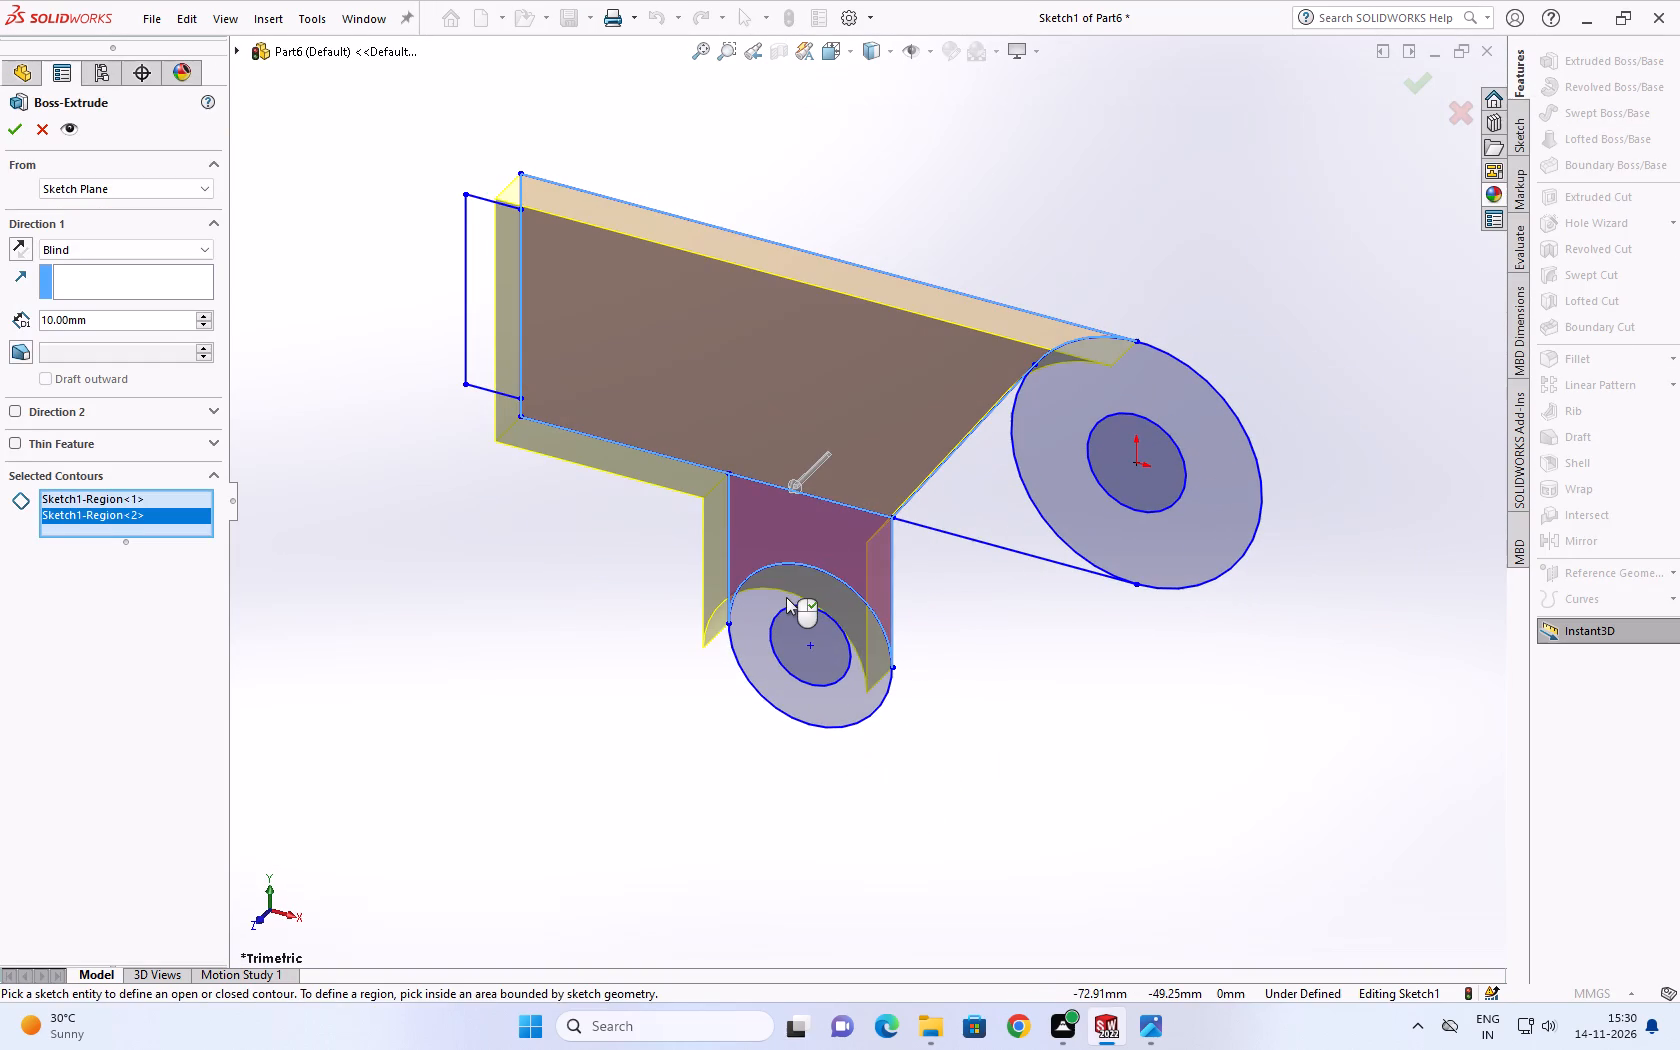
left_click(775, 601)
left_click(992, 474)
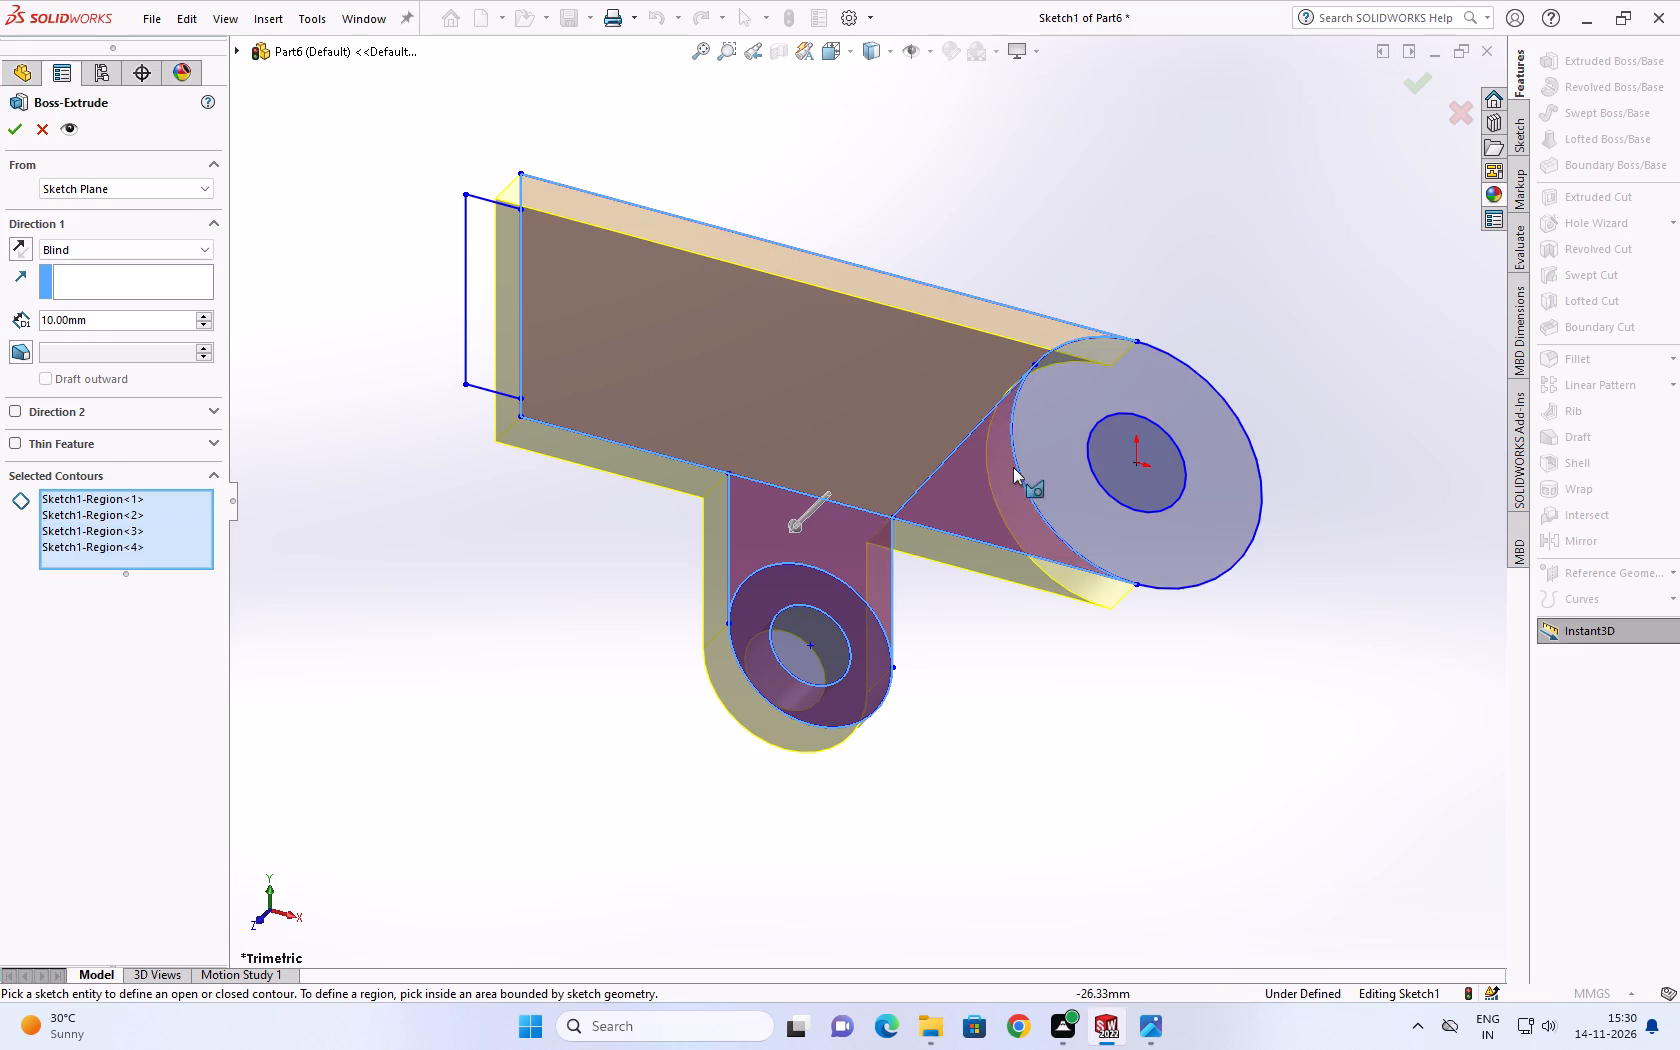
left_click(1071, 425)
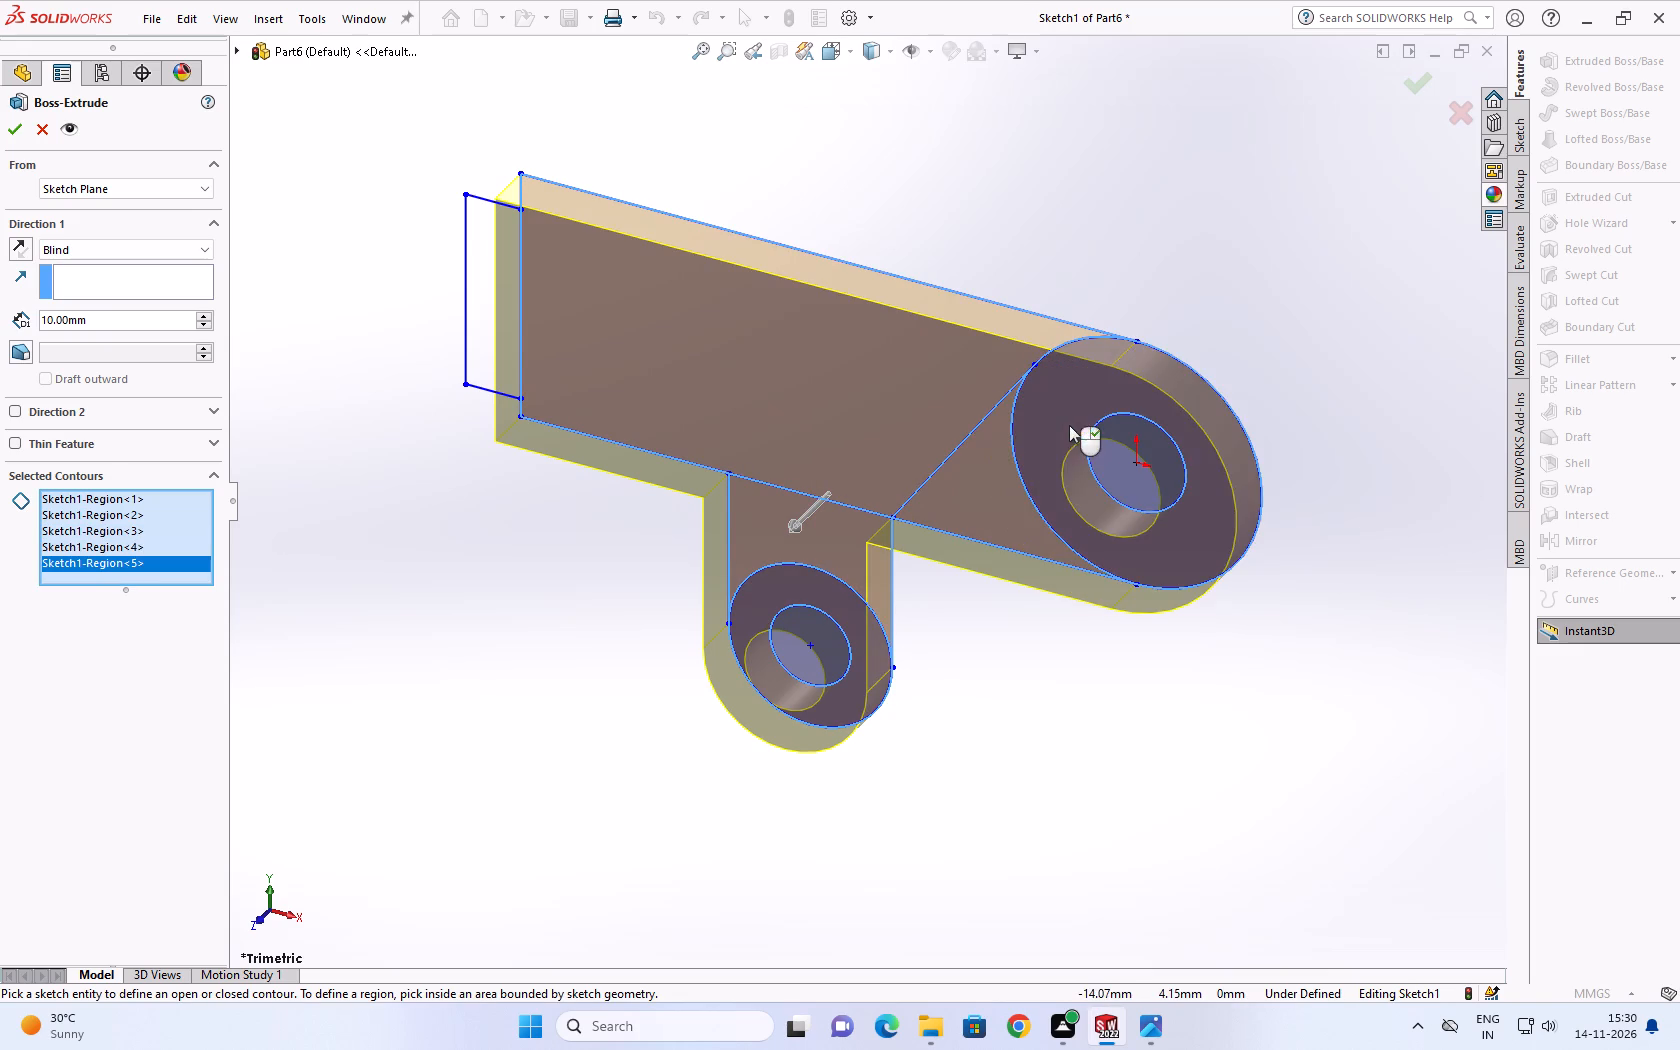
left_click(87, 247)
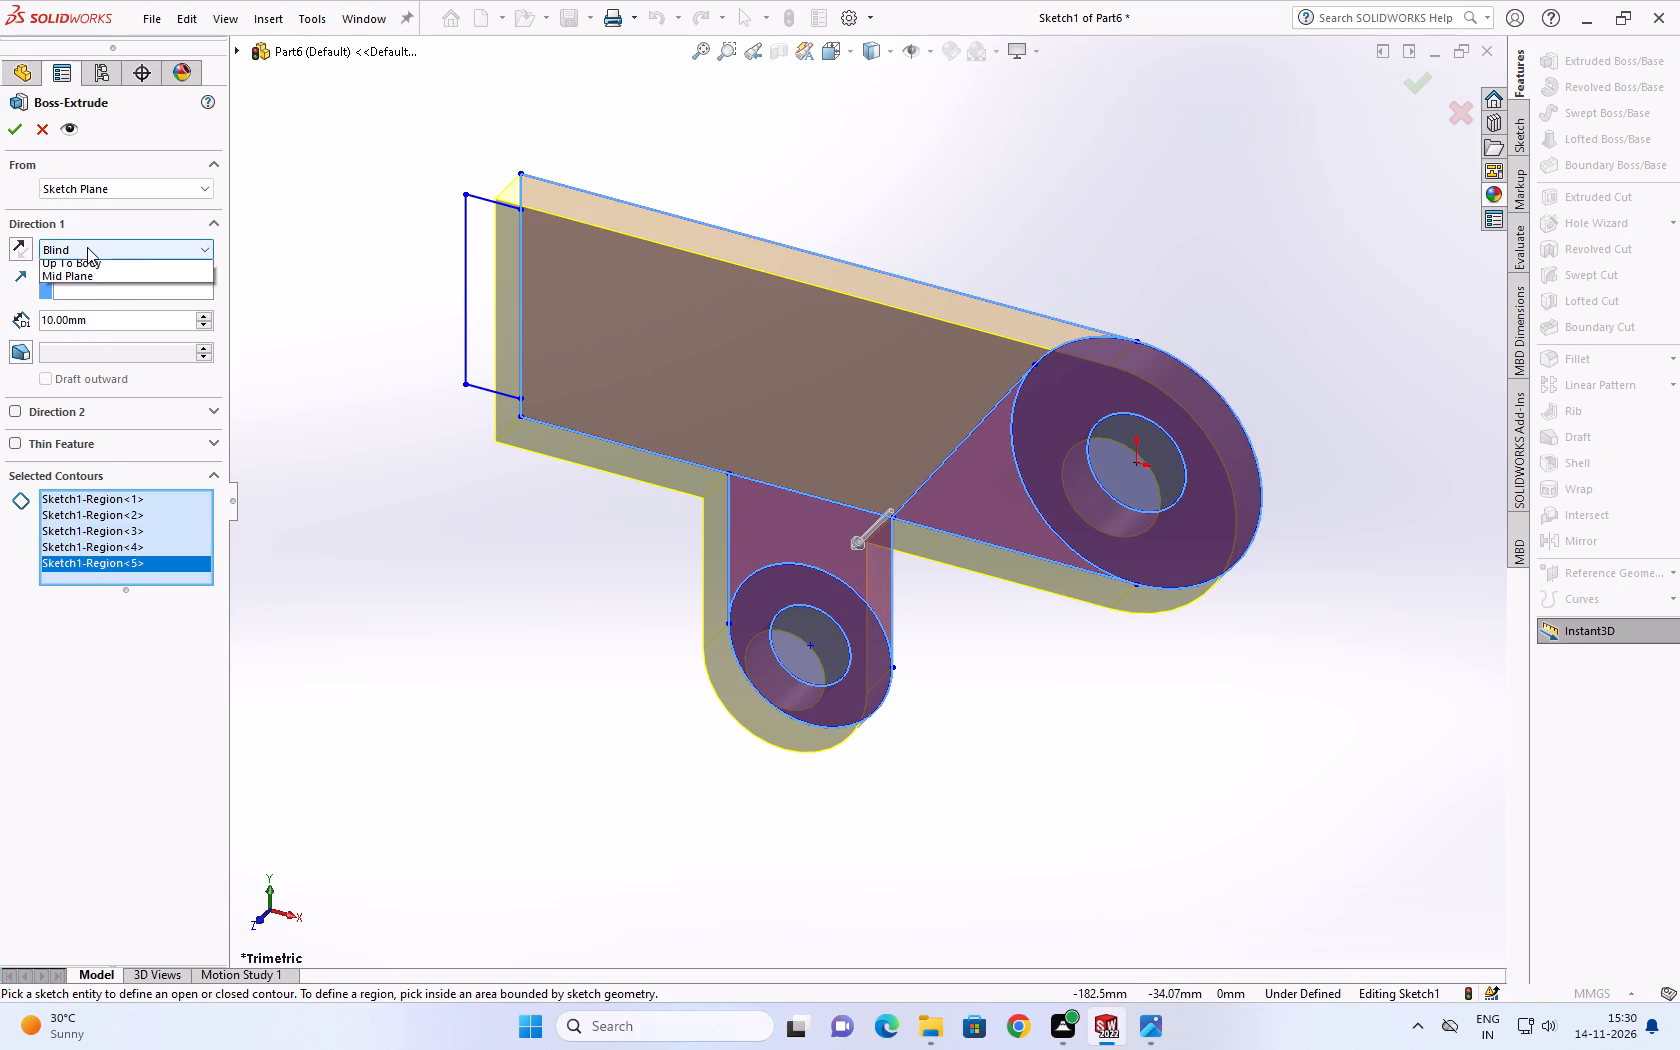
left_click(70, 332)
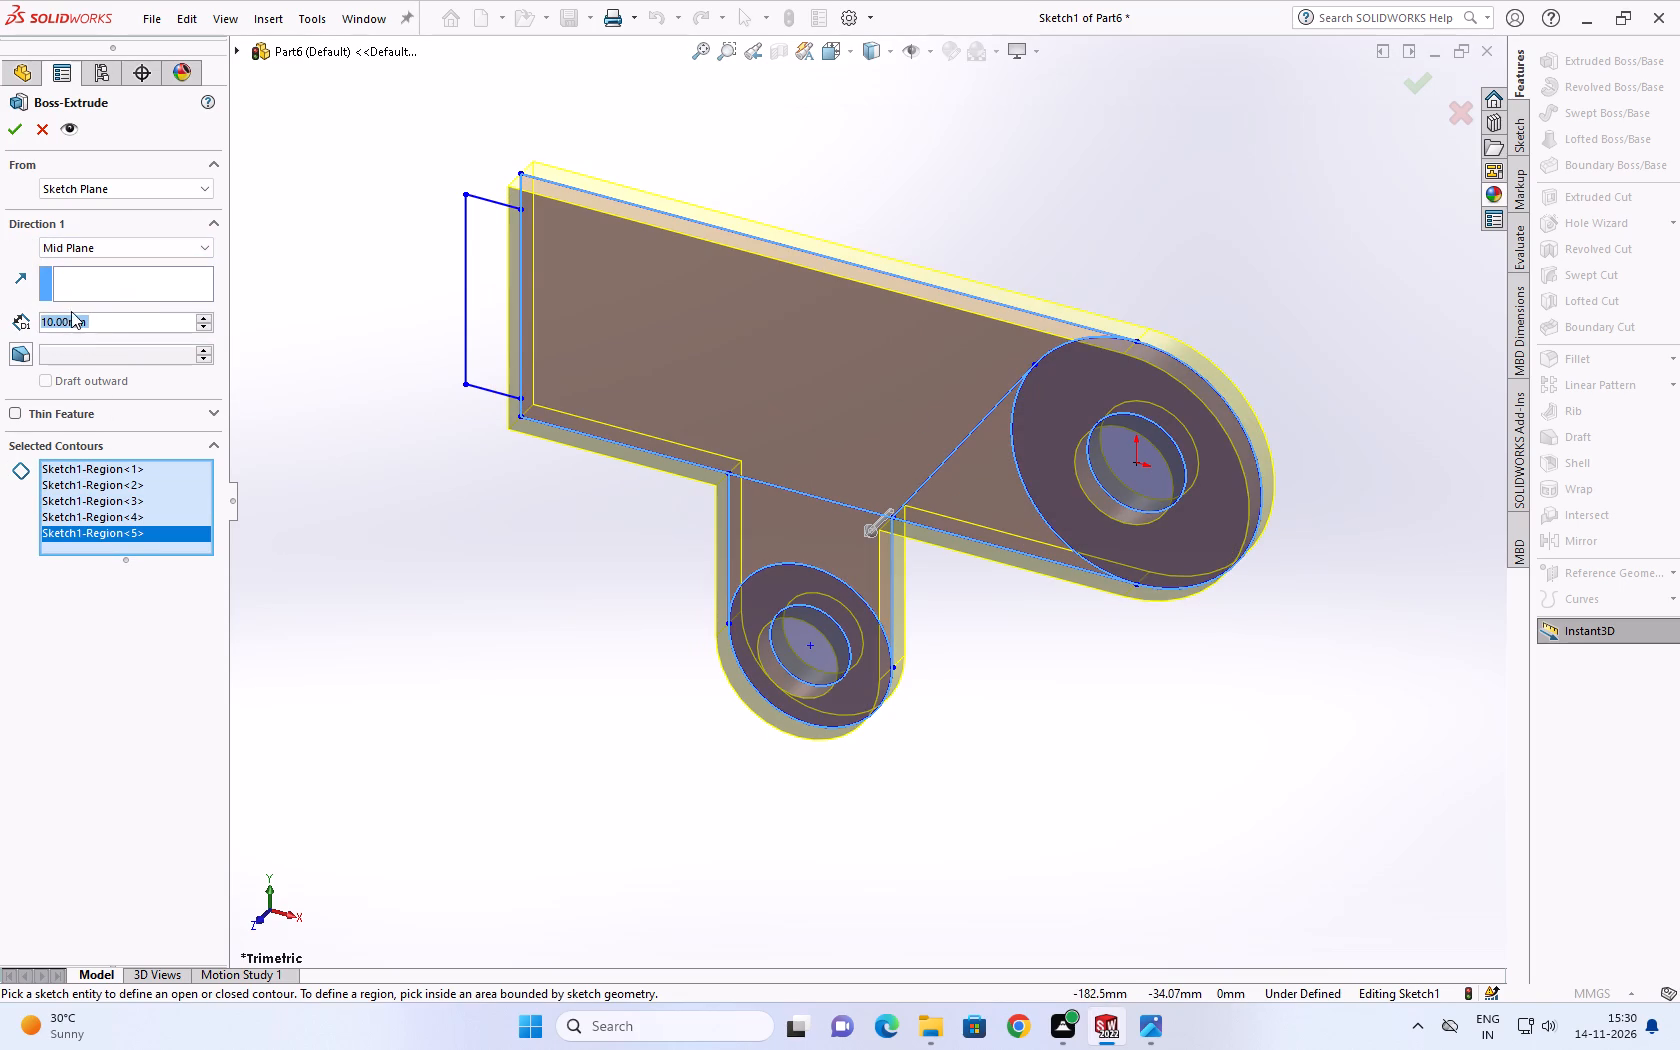
left_click(210, 320)
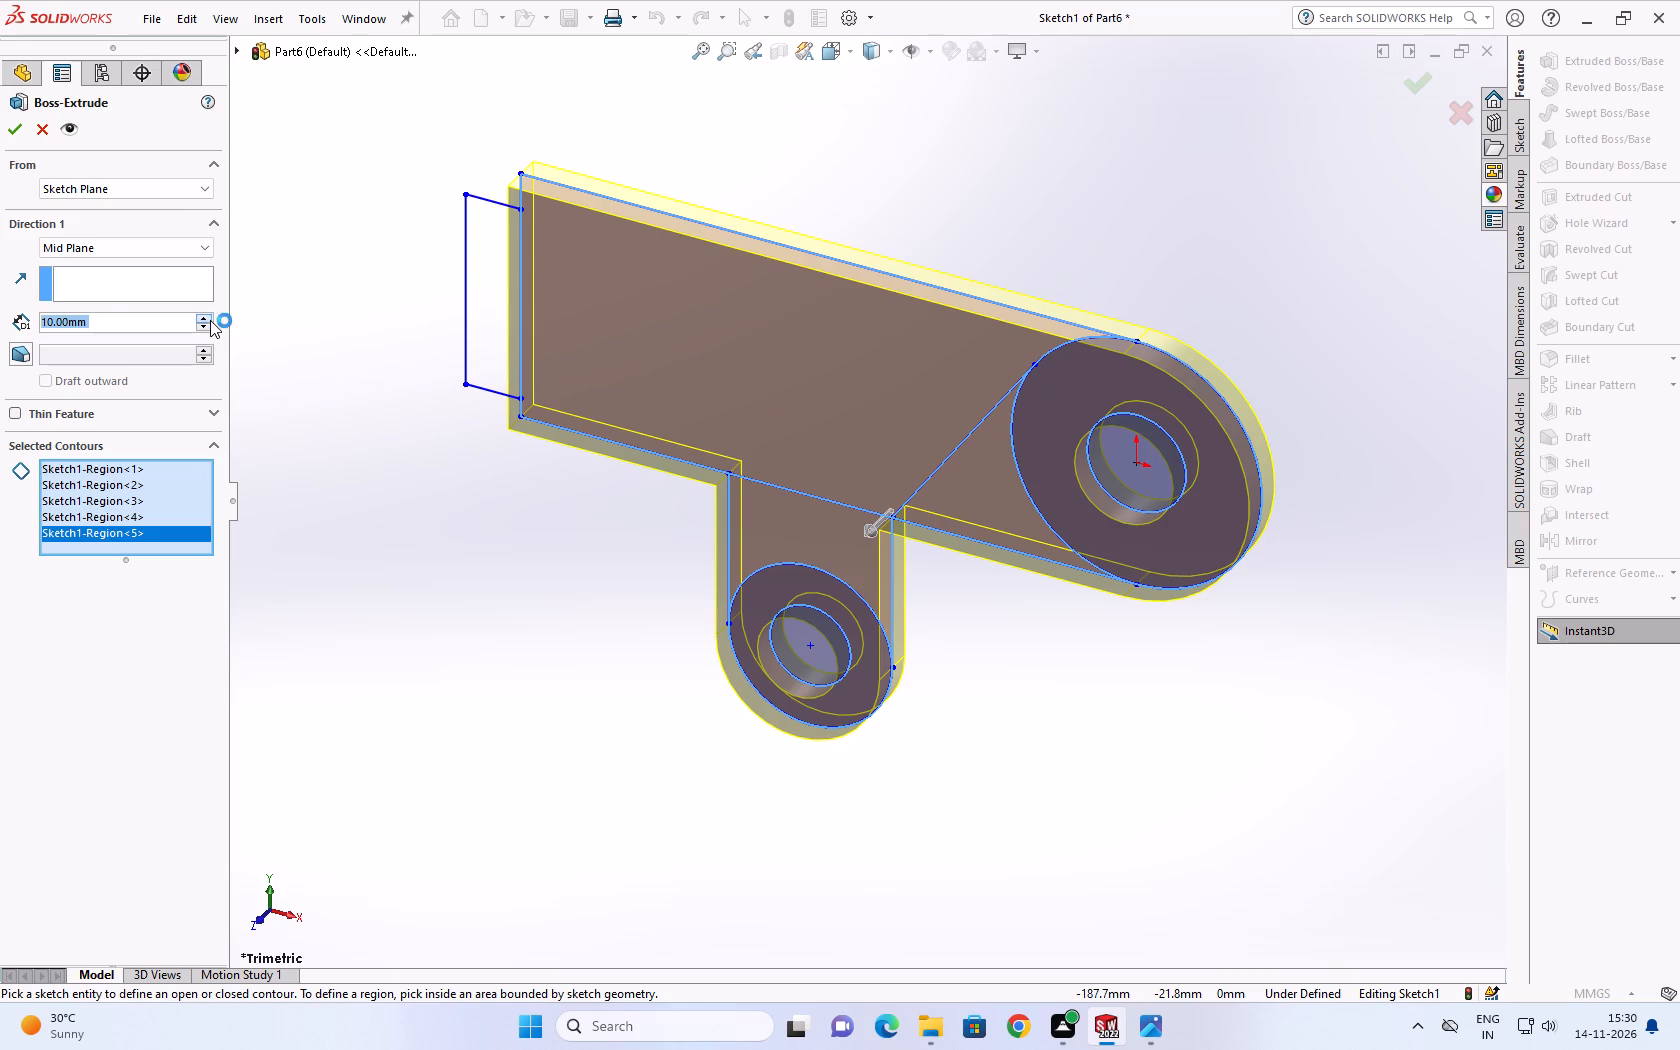
left_click(201, 318)
left_click(201, 318)
left_click(201, 318)
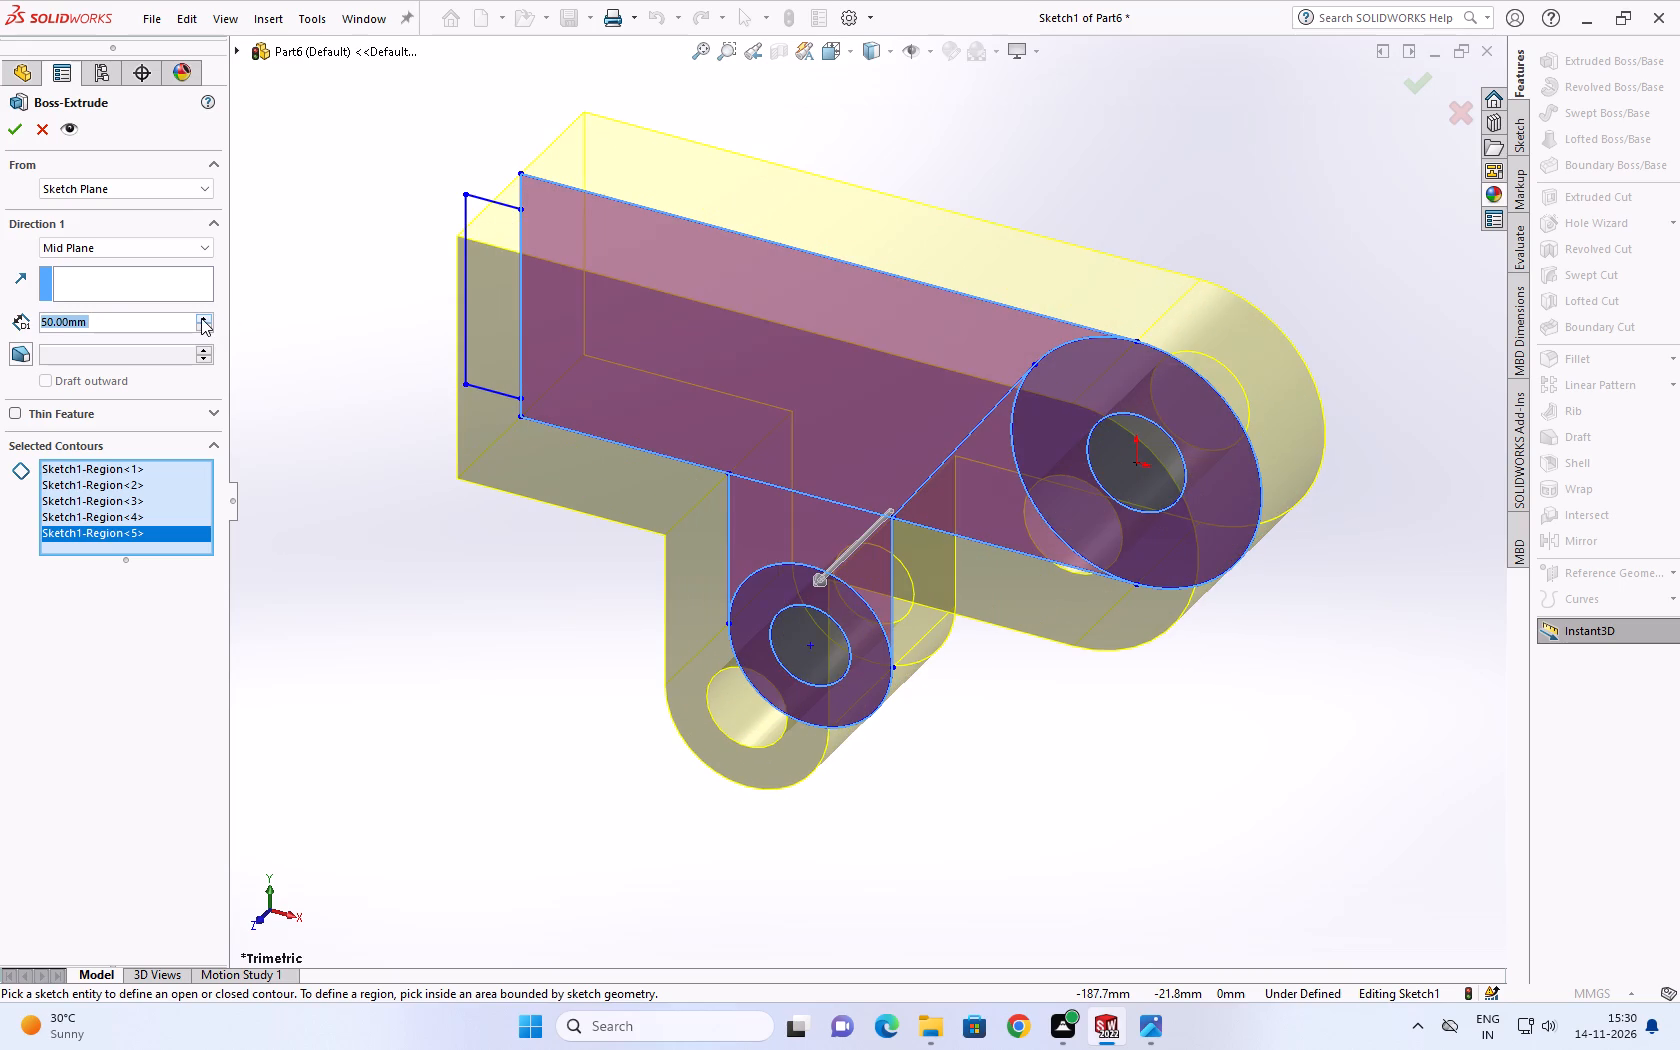
left_click(201, 318)
left_click(201, 318)
left_click(201, 318)
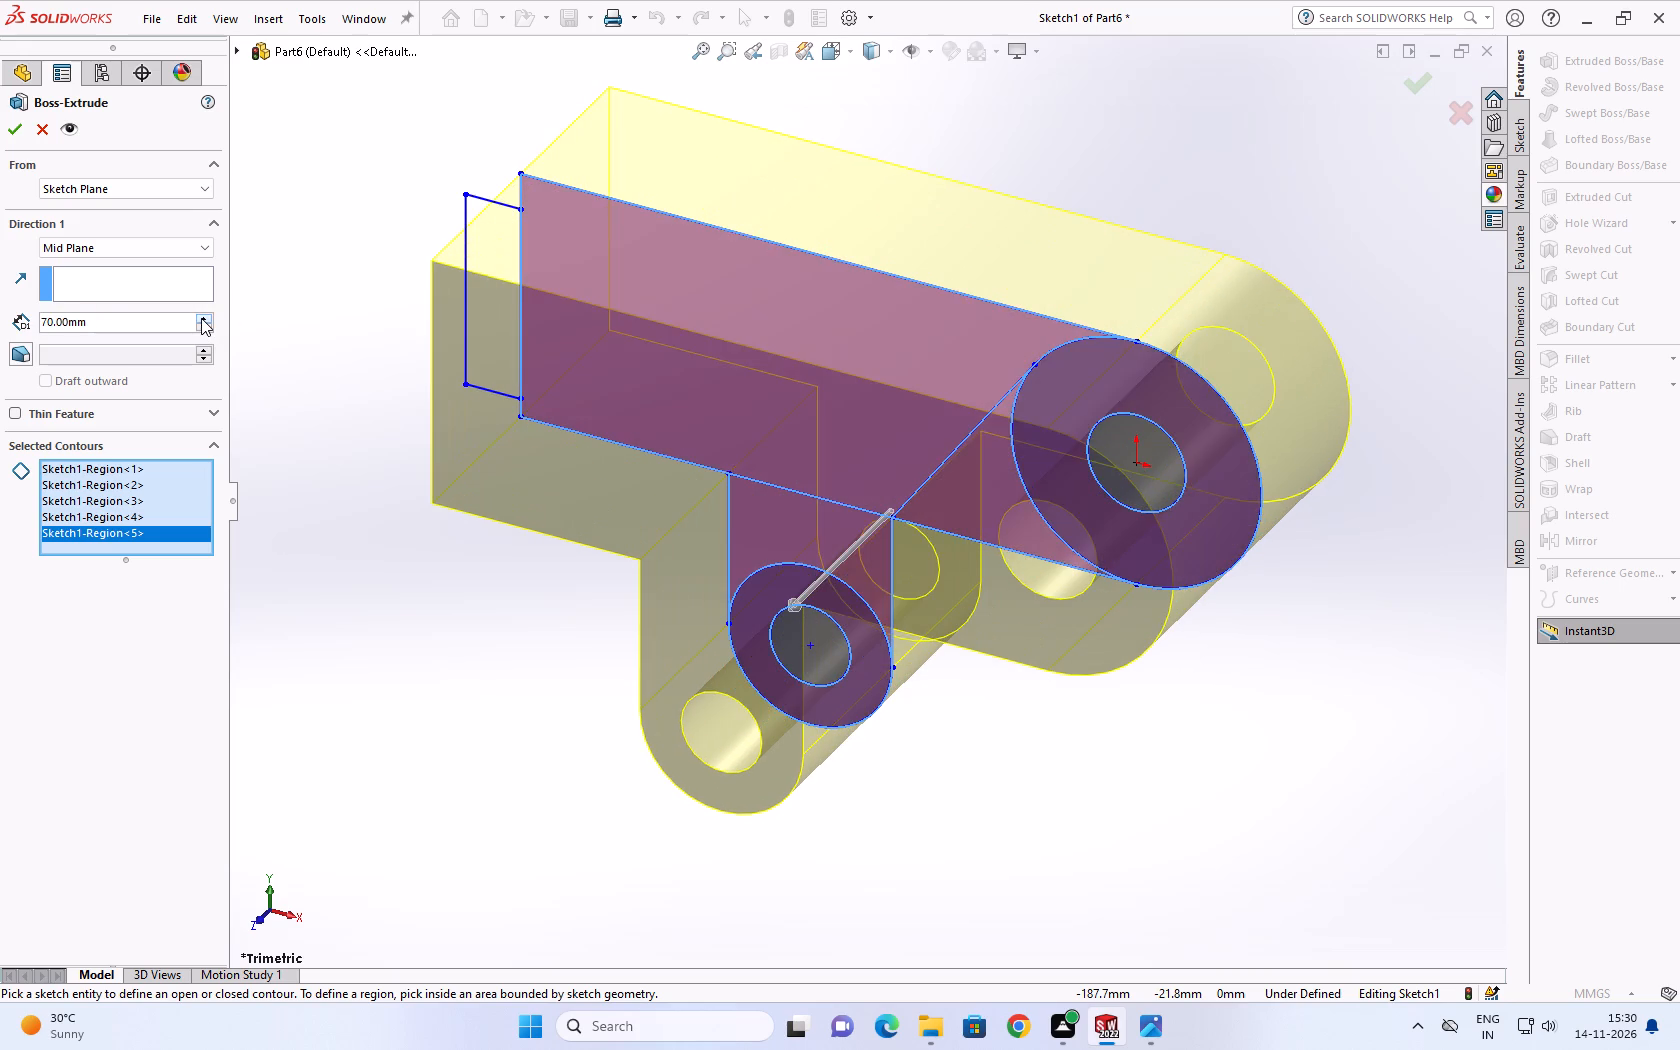
left_click(201, 318)
left_click(201, 318)
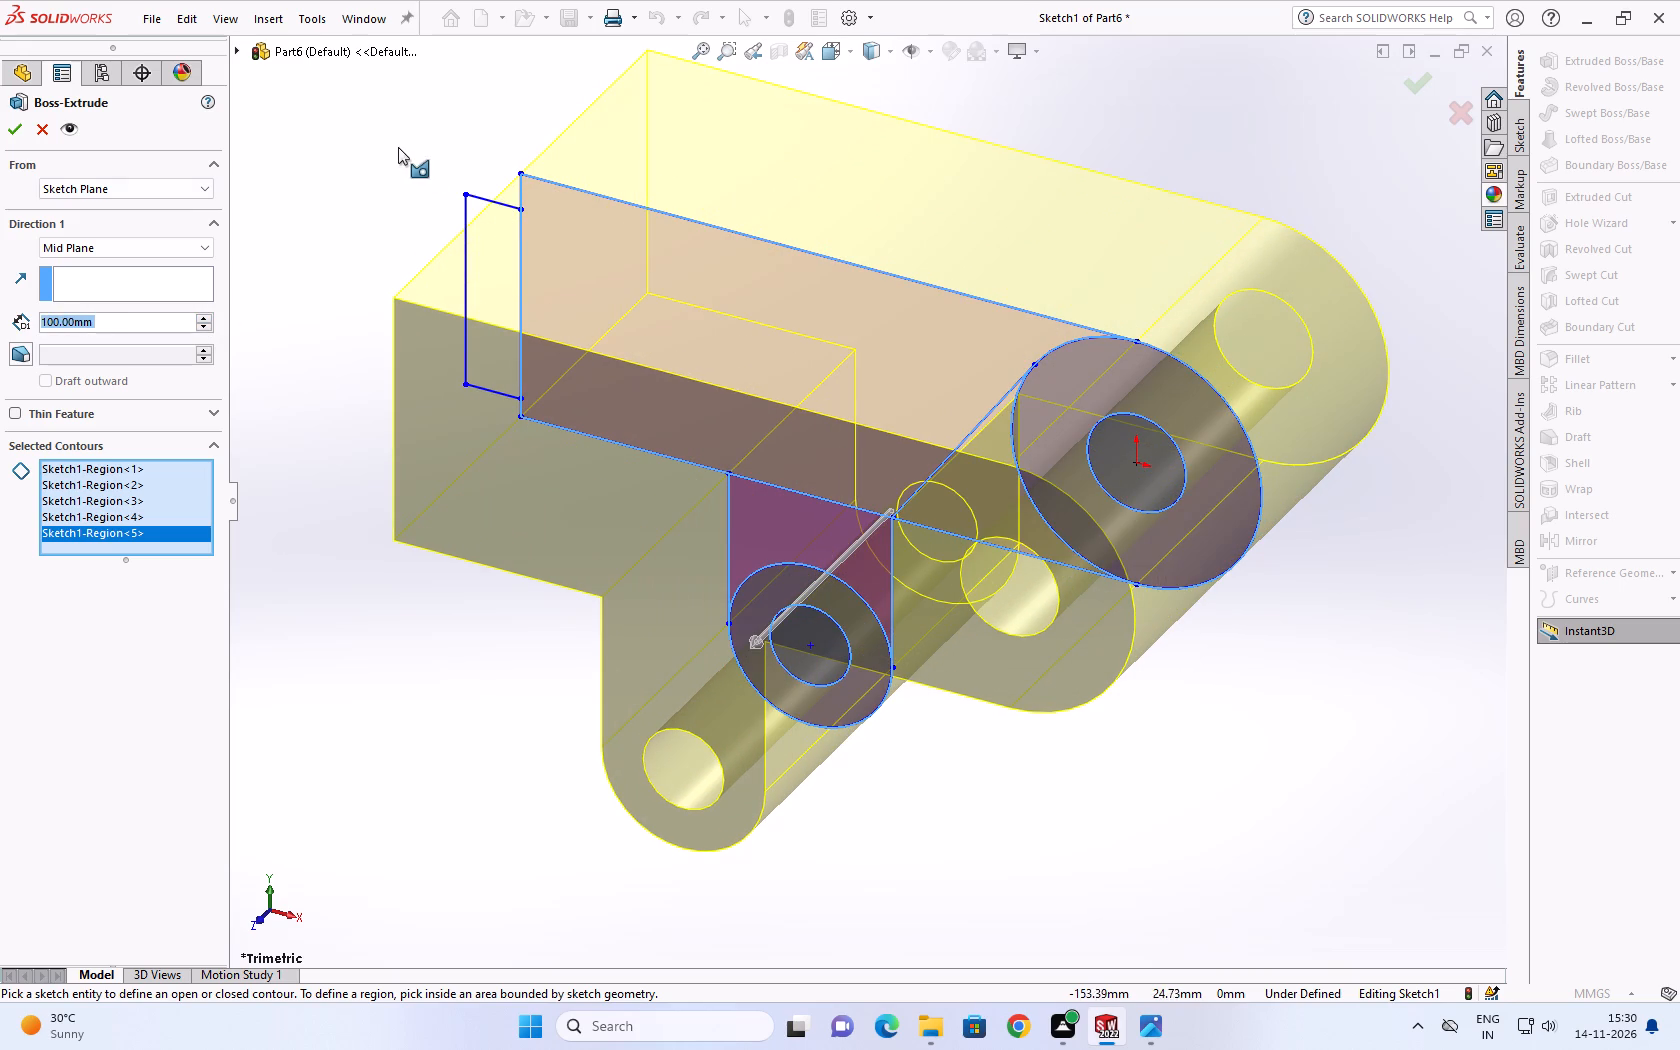
left_click(10, 134)
Sketch a corner rectangle about 145 by 83 mm on the block's flat top face, running out past the rounded end.
left_click(933, 345)
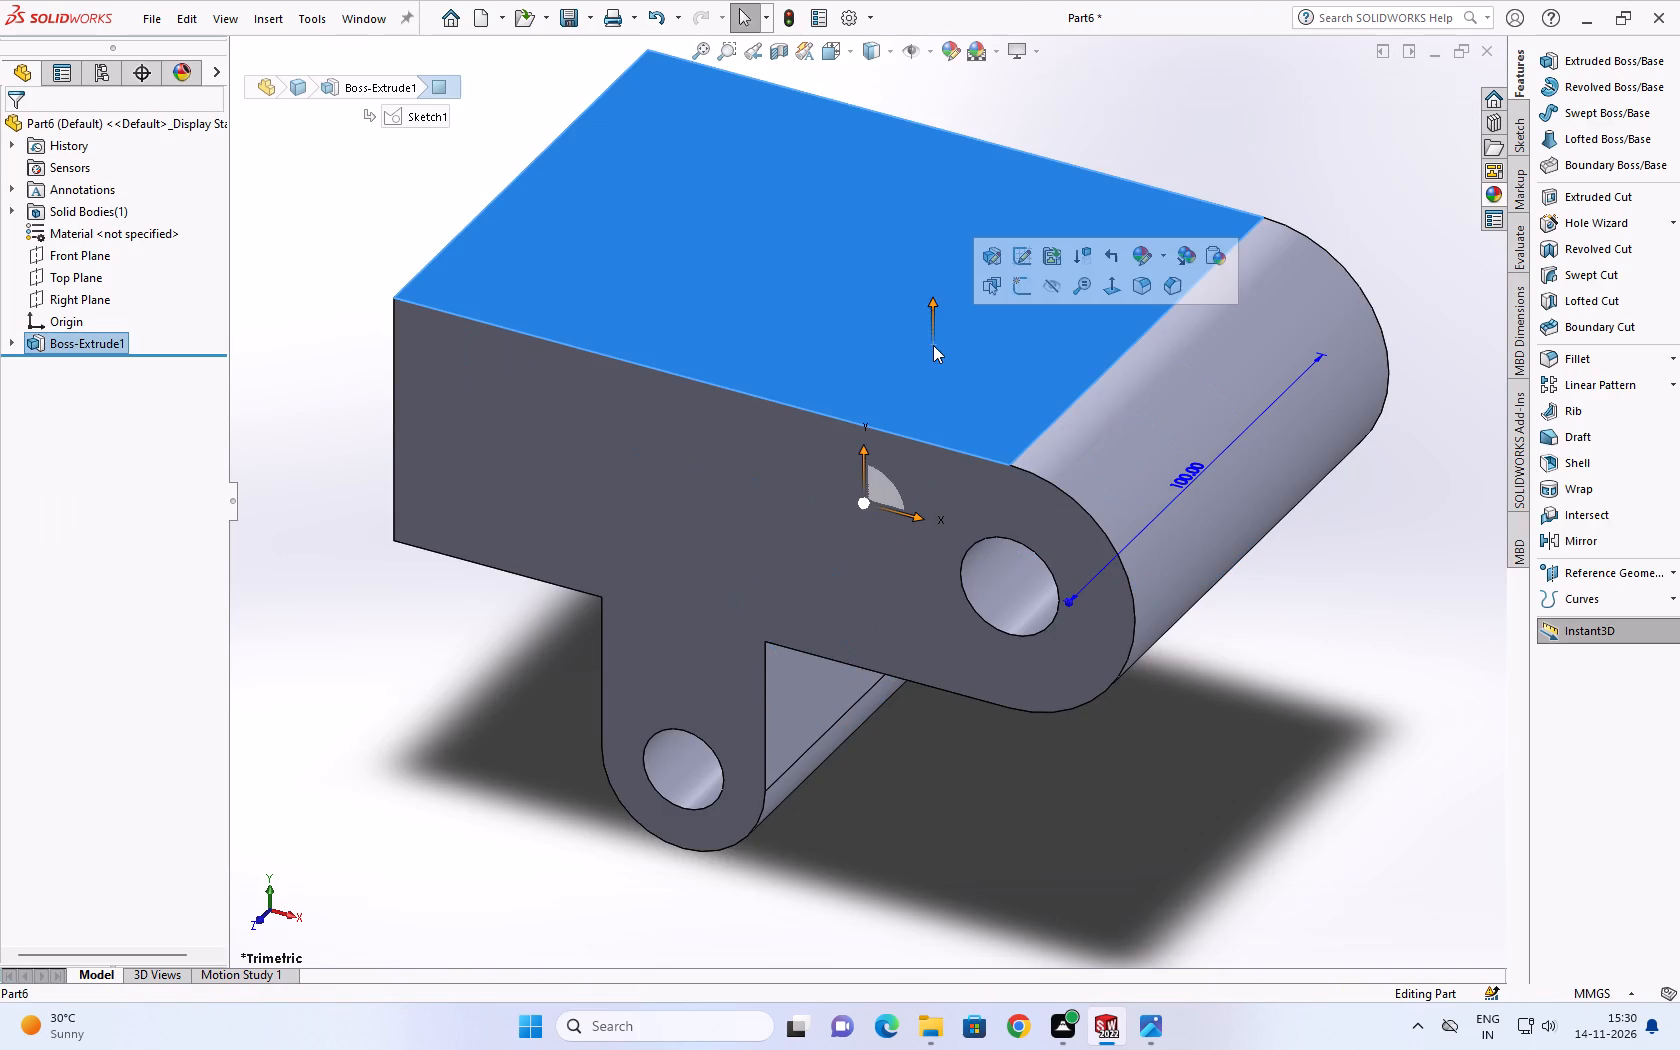
left_click(1025, 287)
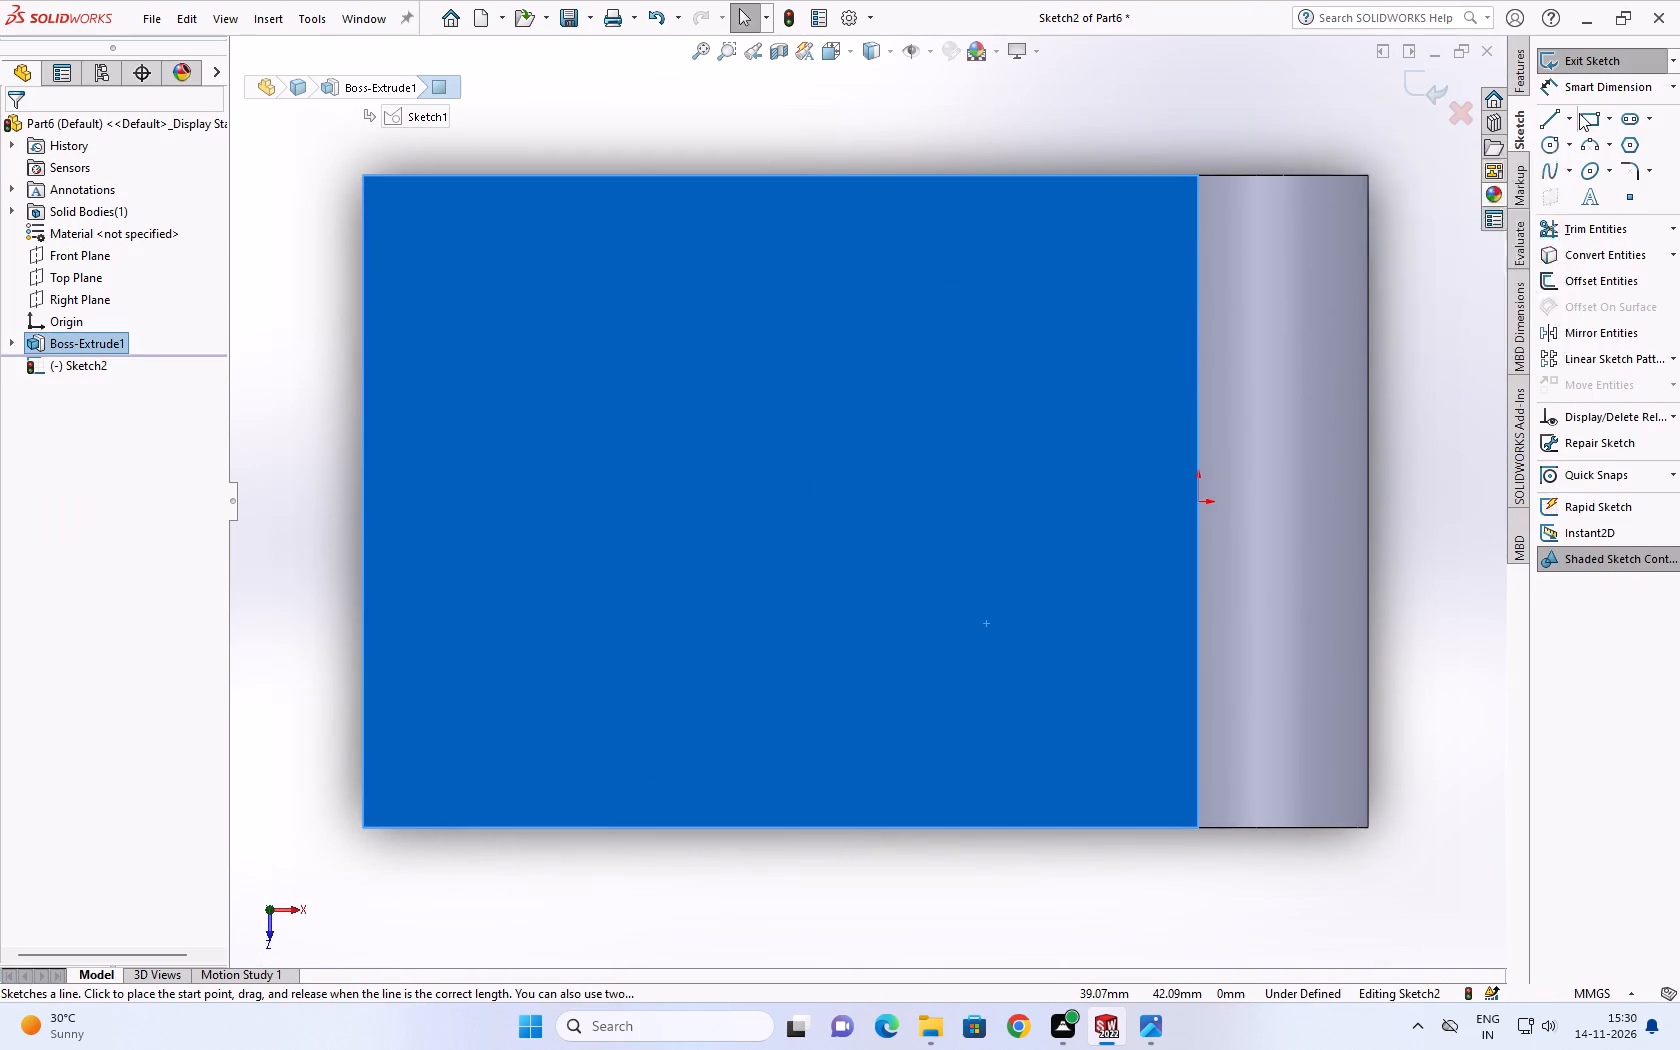
left_click(1598, 113)
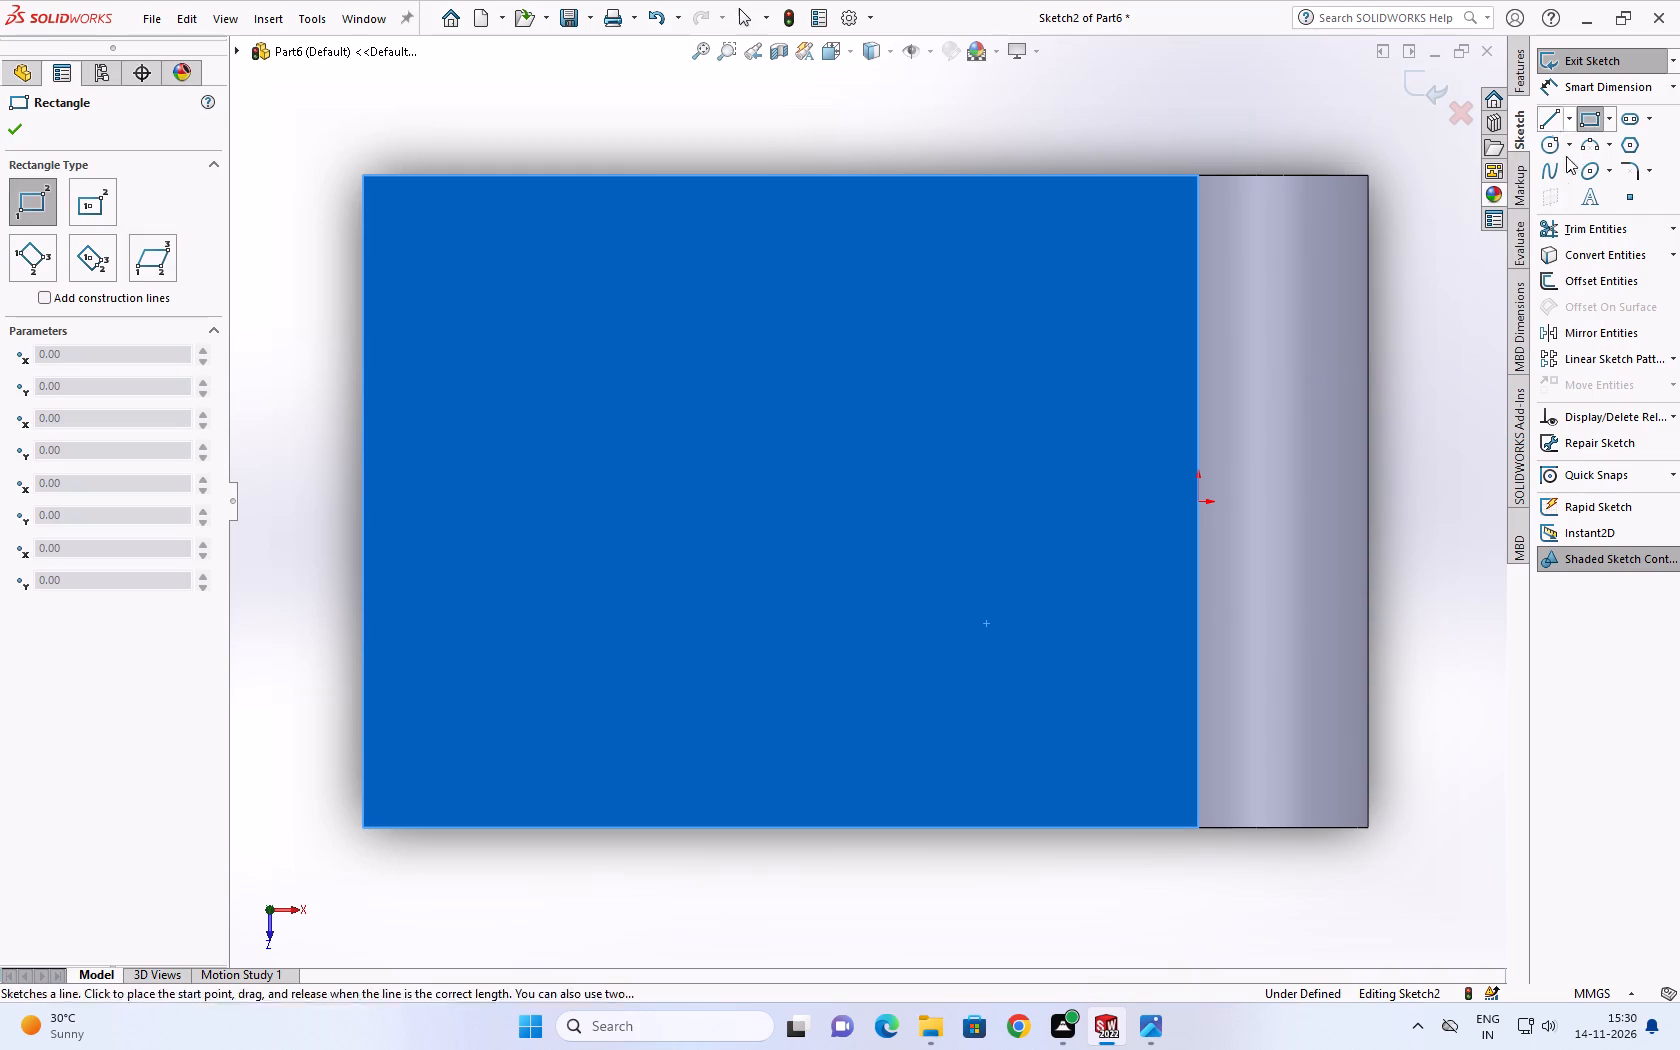
left_click(1414, 234)
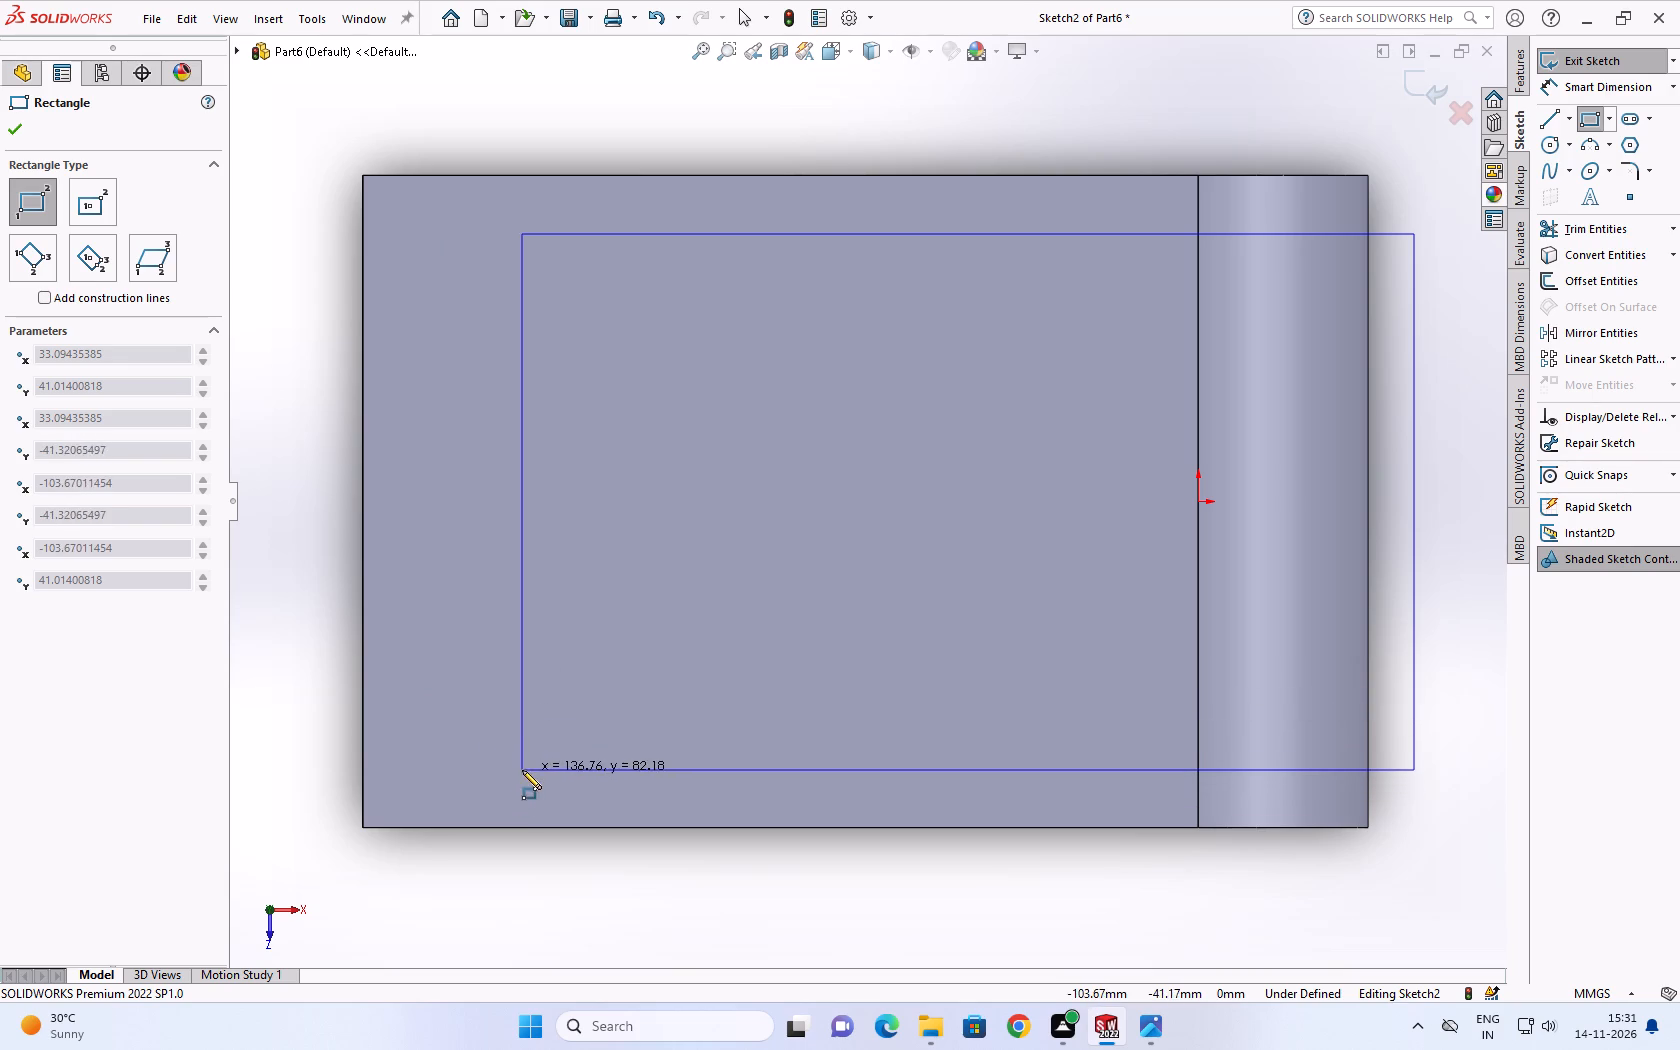
left_click(468, 774)
key("Escape")
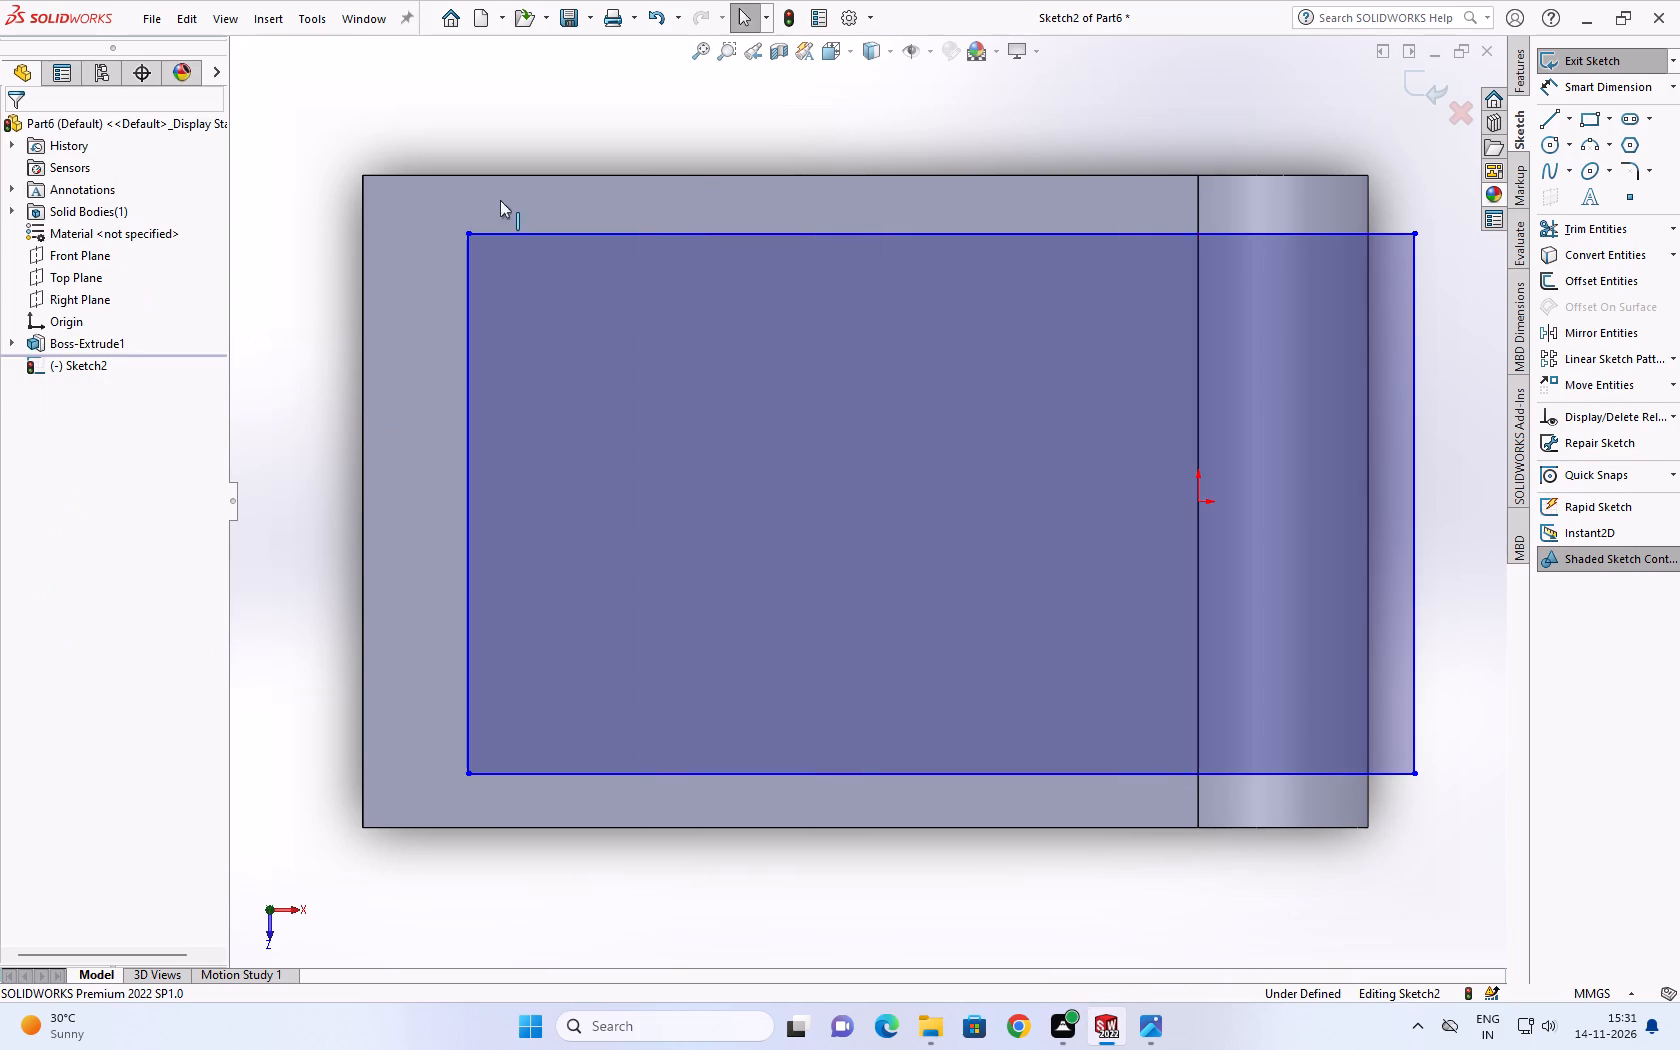
Cut the rectangle into the block with an Extruded Cut, Mid Plane condition, 90 mm depth.
left_click(1526, 74)
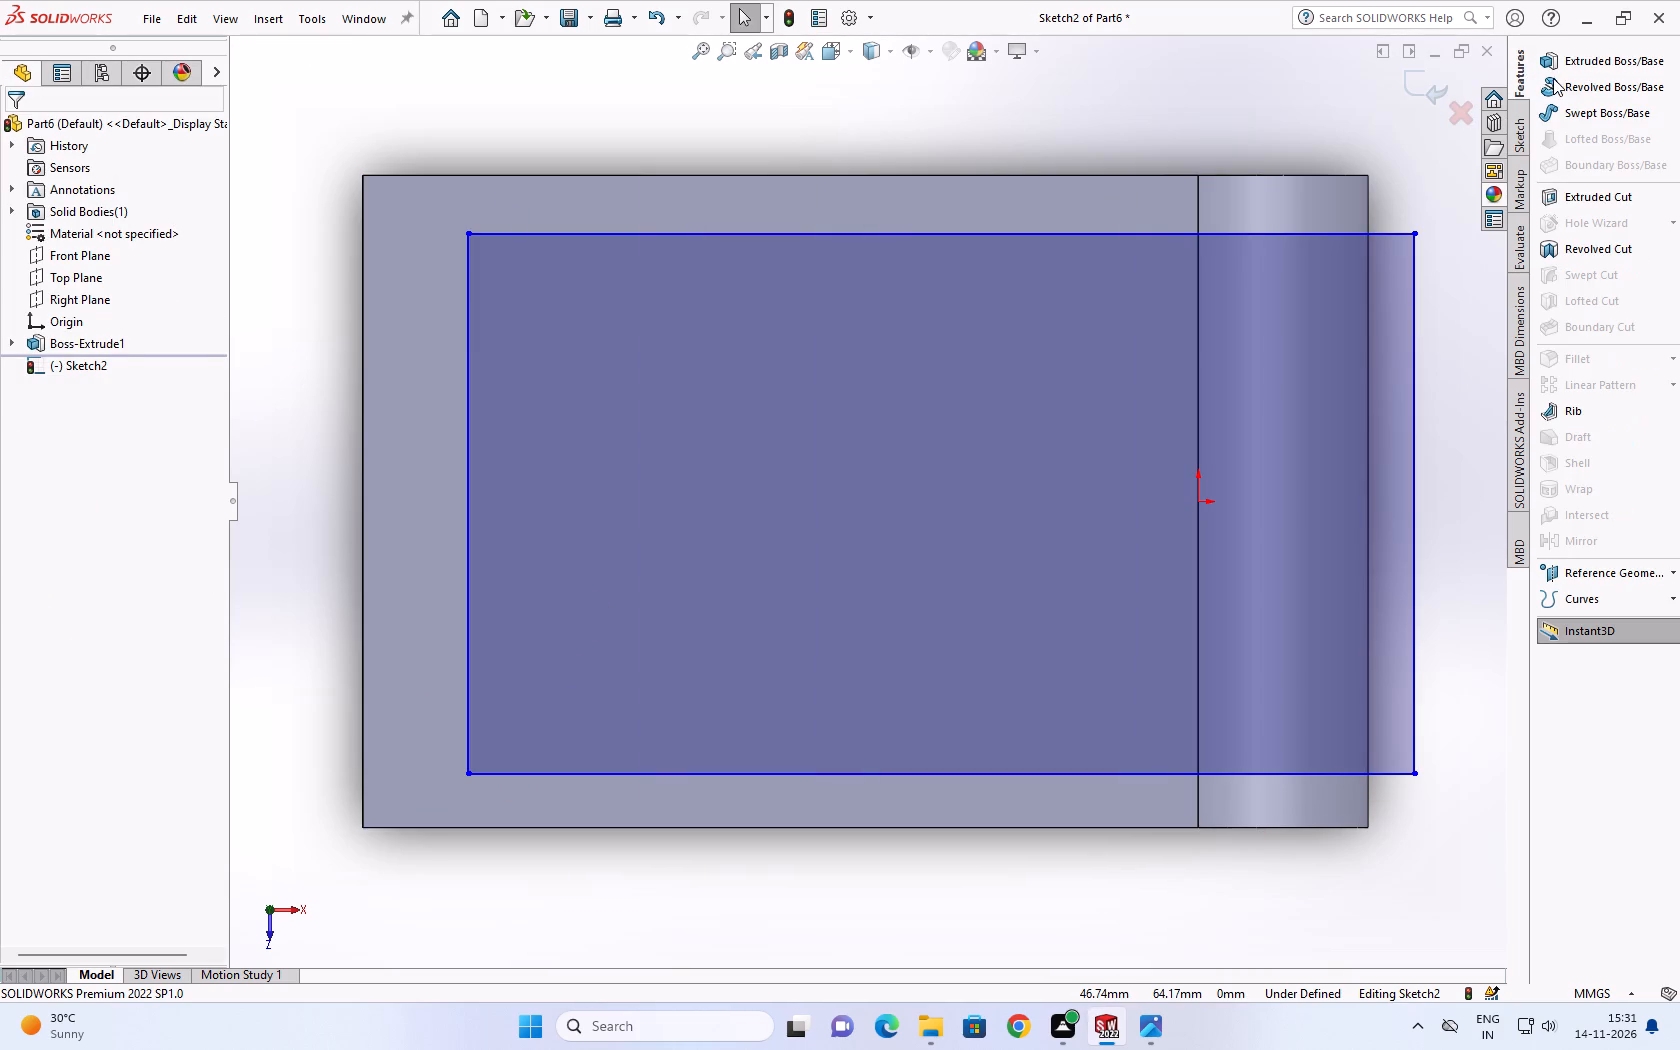
left_click(1512, 67)
left_click(1521, 66)
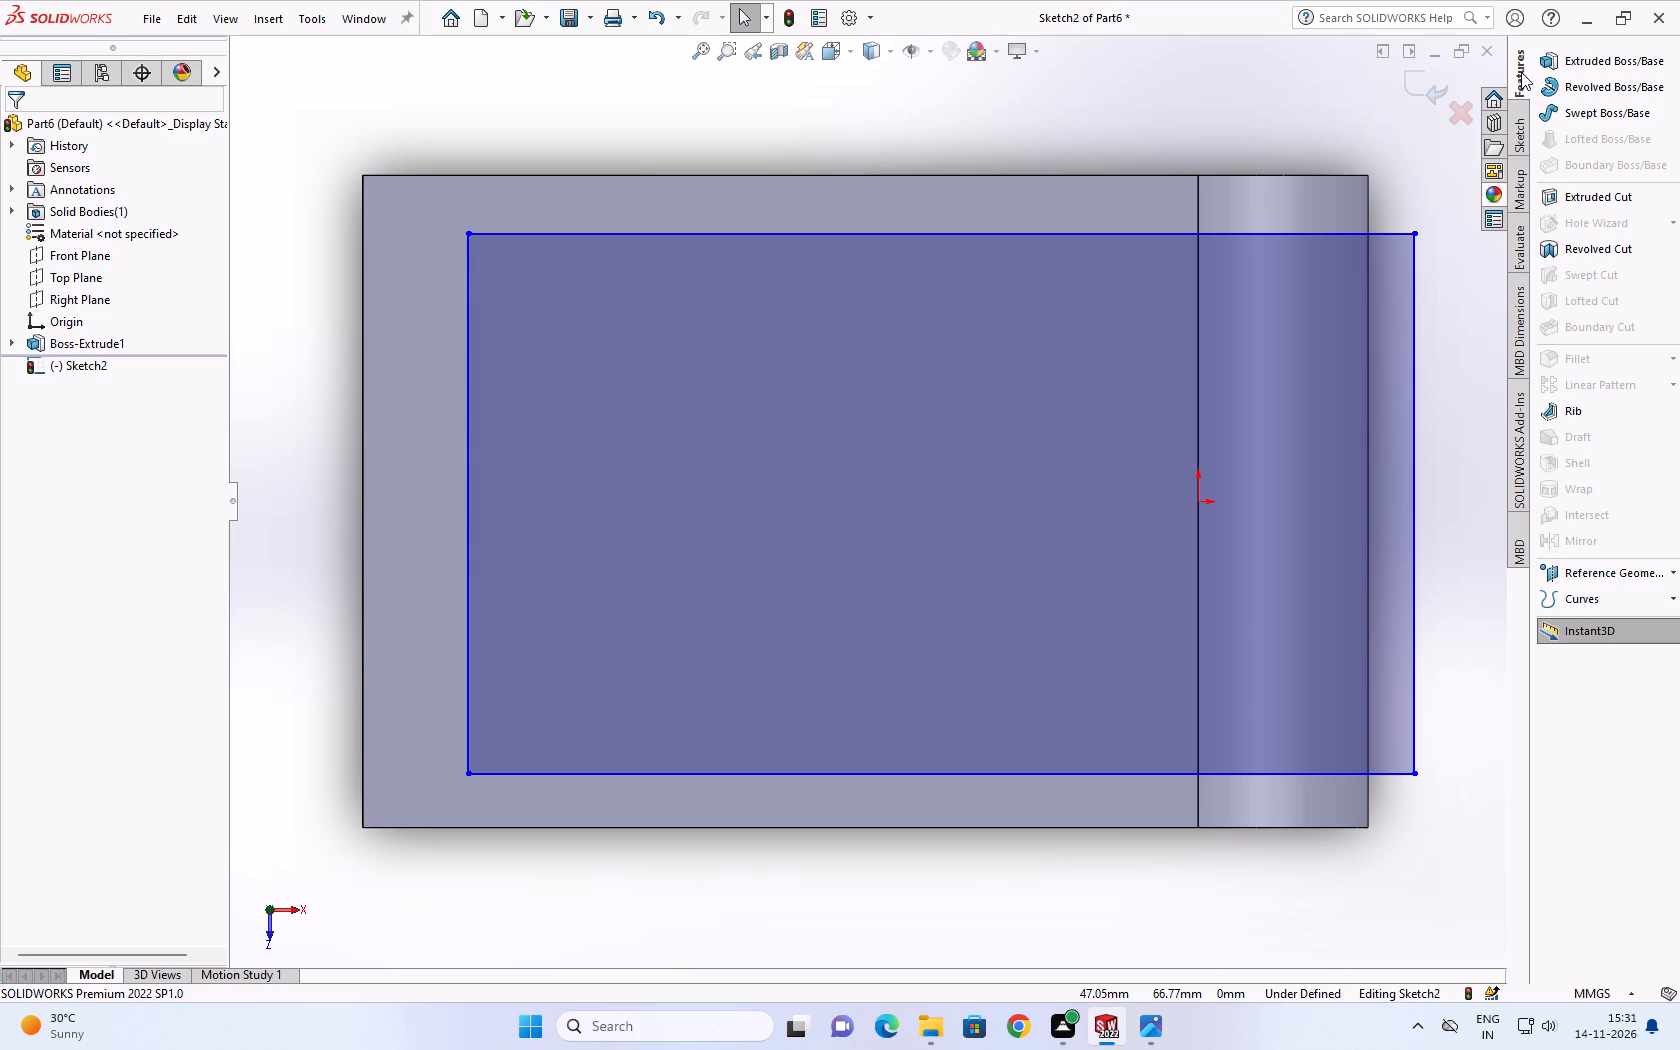
left_click(1521, 72)
left_click(1583, 194)
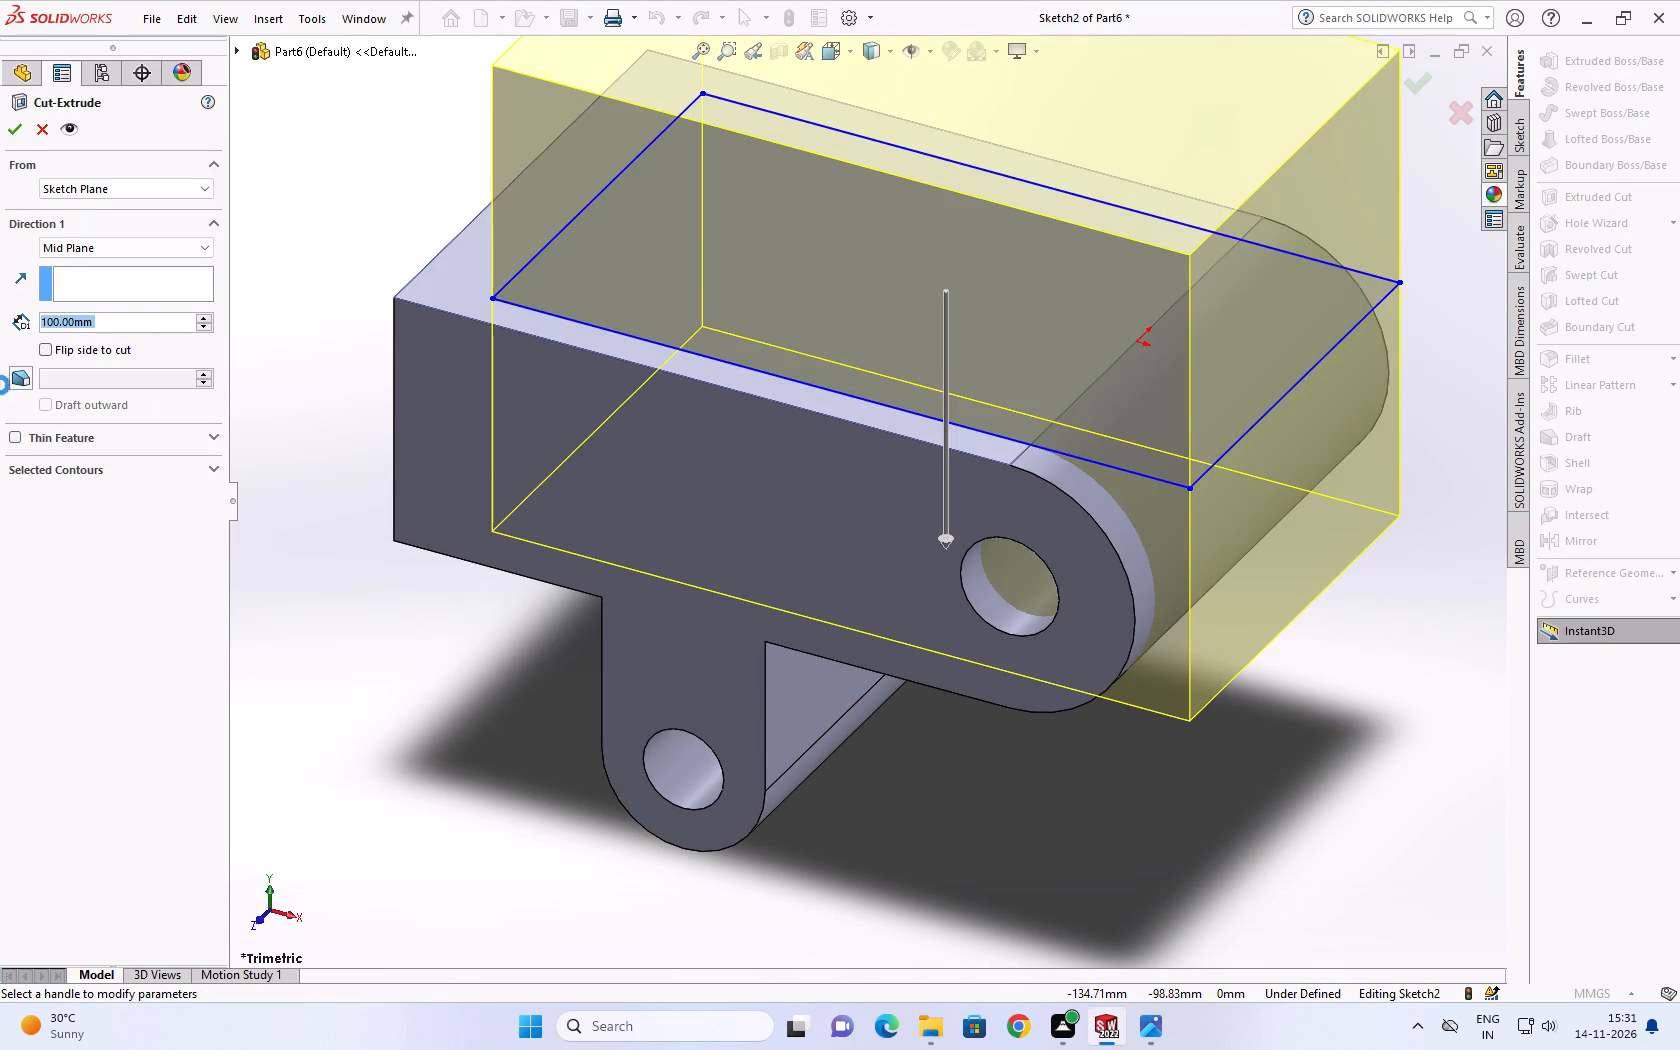
middle_click_drag(485, 416, 465, 251)
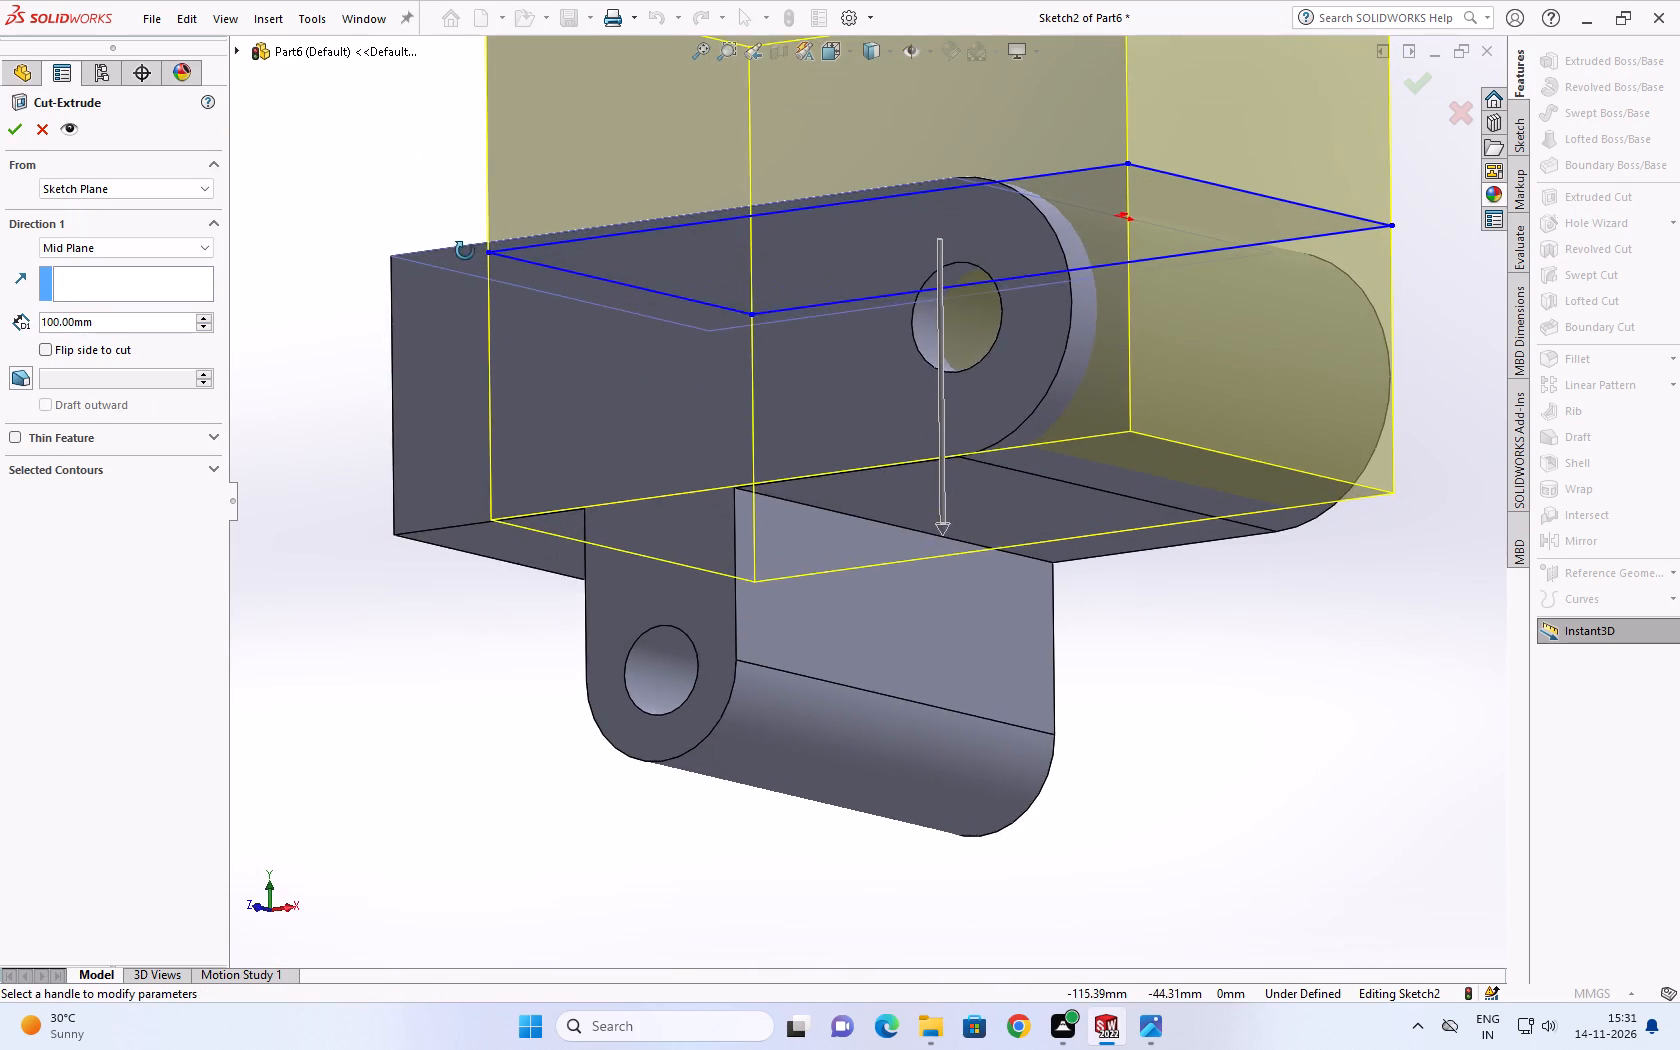
middle_click_drag(465, 251, 502, 303)
middle_click_drag(503, 303, 516, 292)
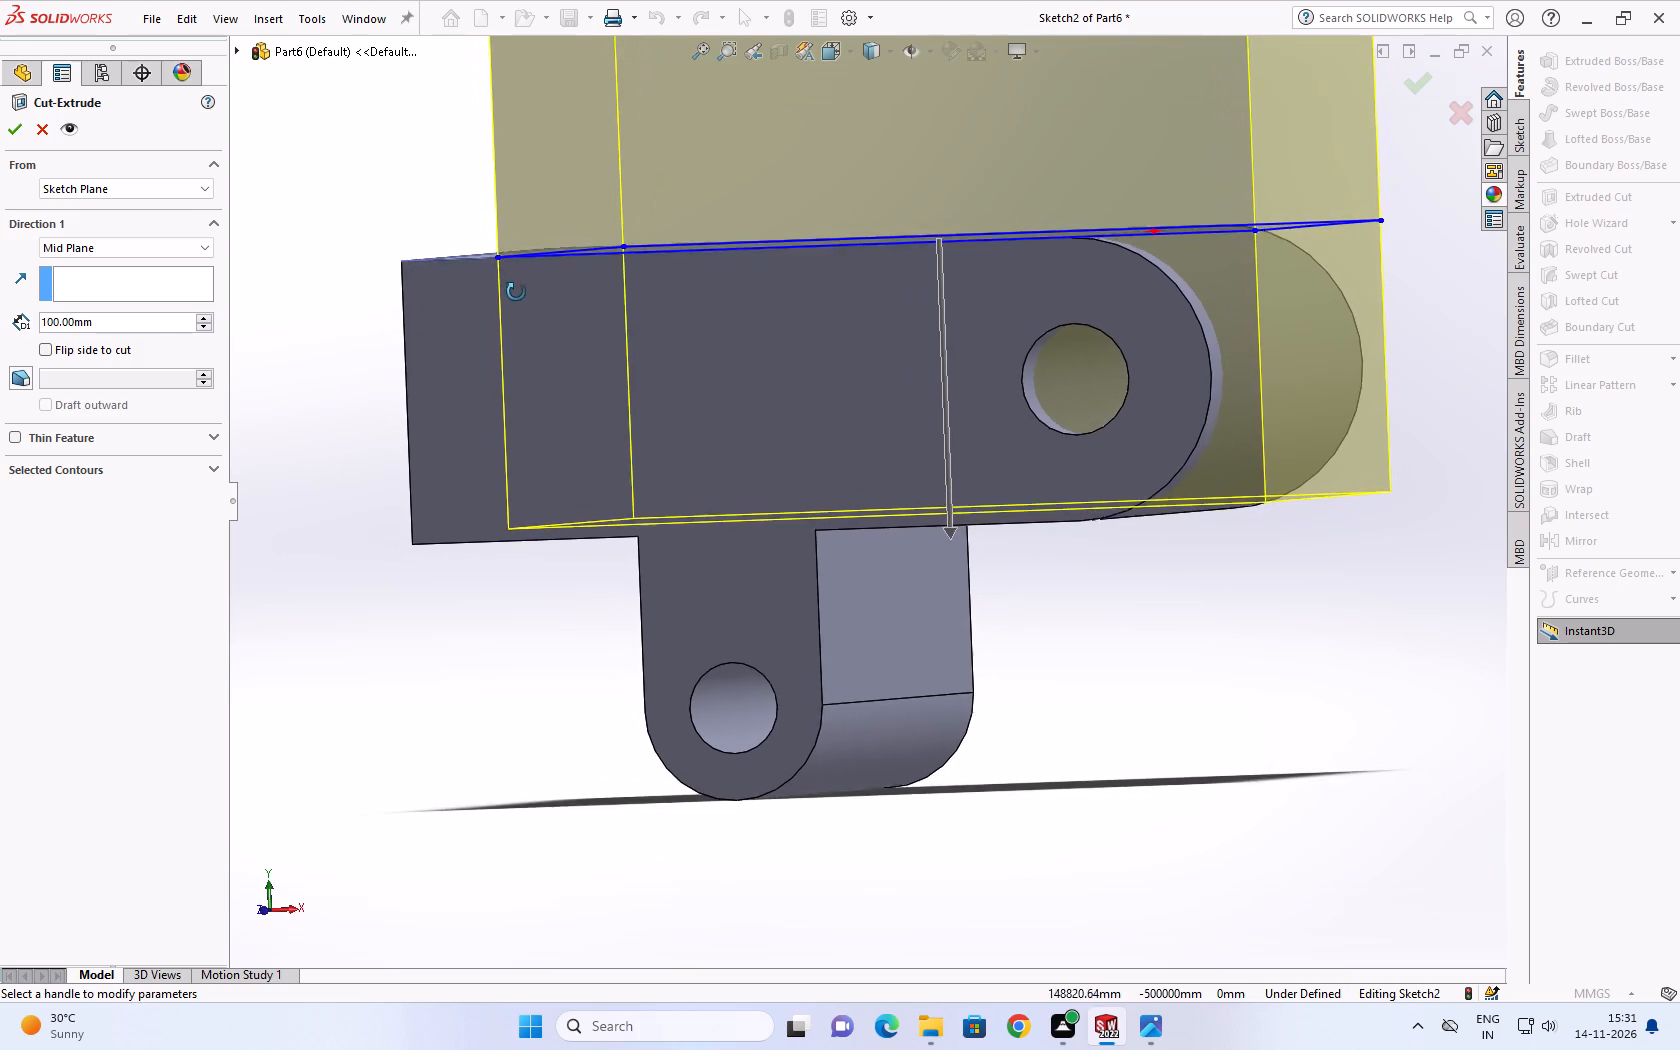
middle_click_drag(516, 292, 528, 291)
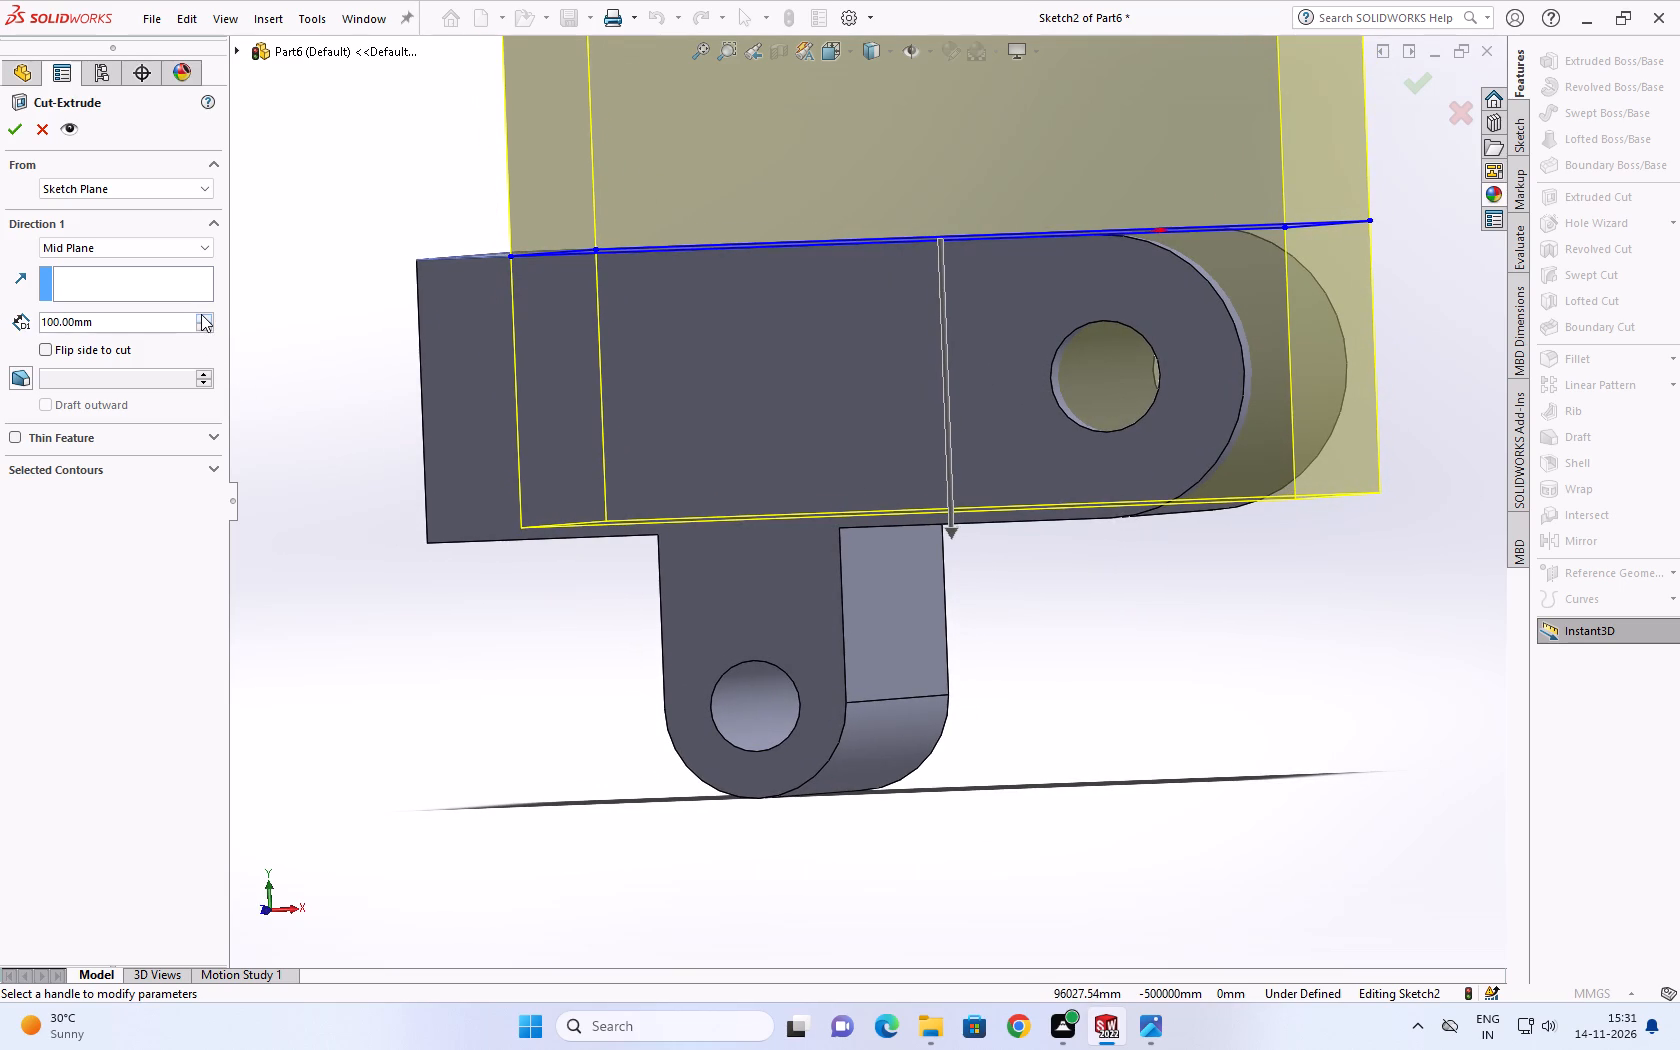
left_click(201, 314)
left_click(206, 329)
left_click(206, 329)
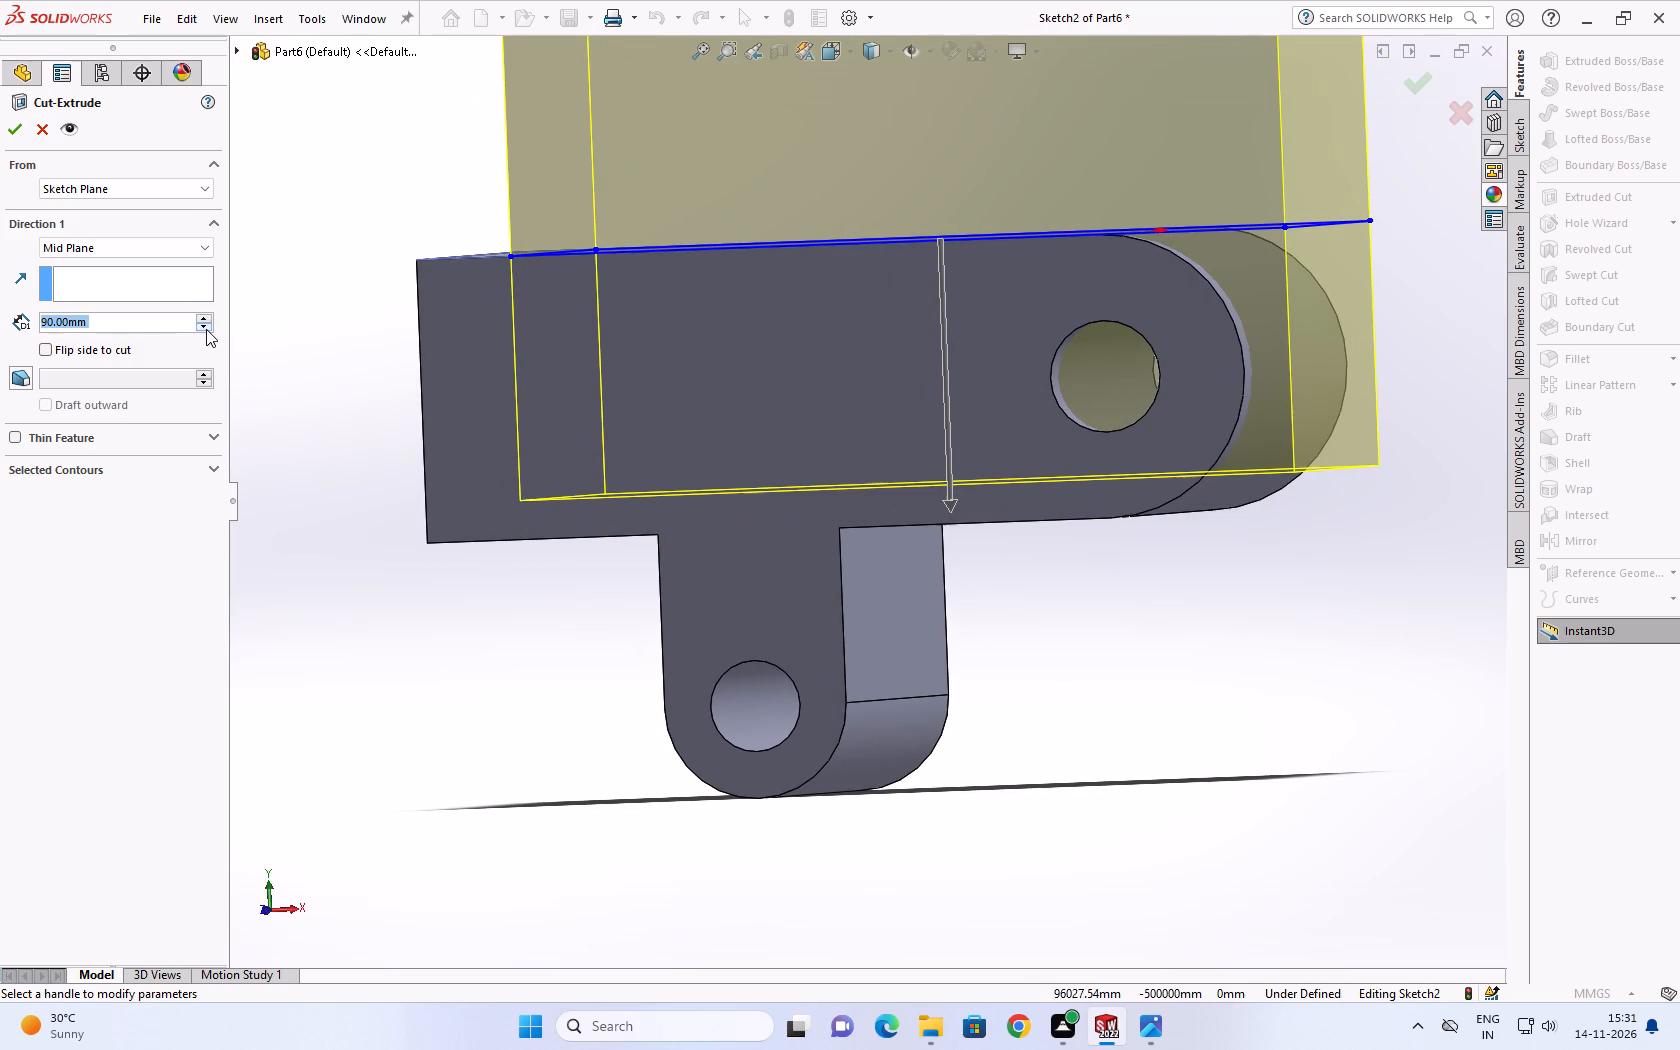
left_click(10, 126)
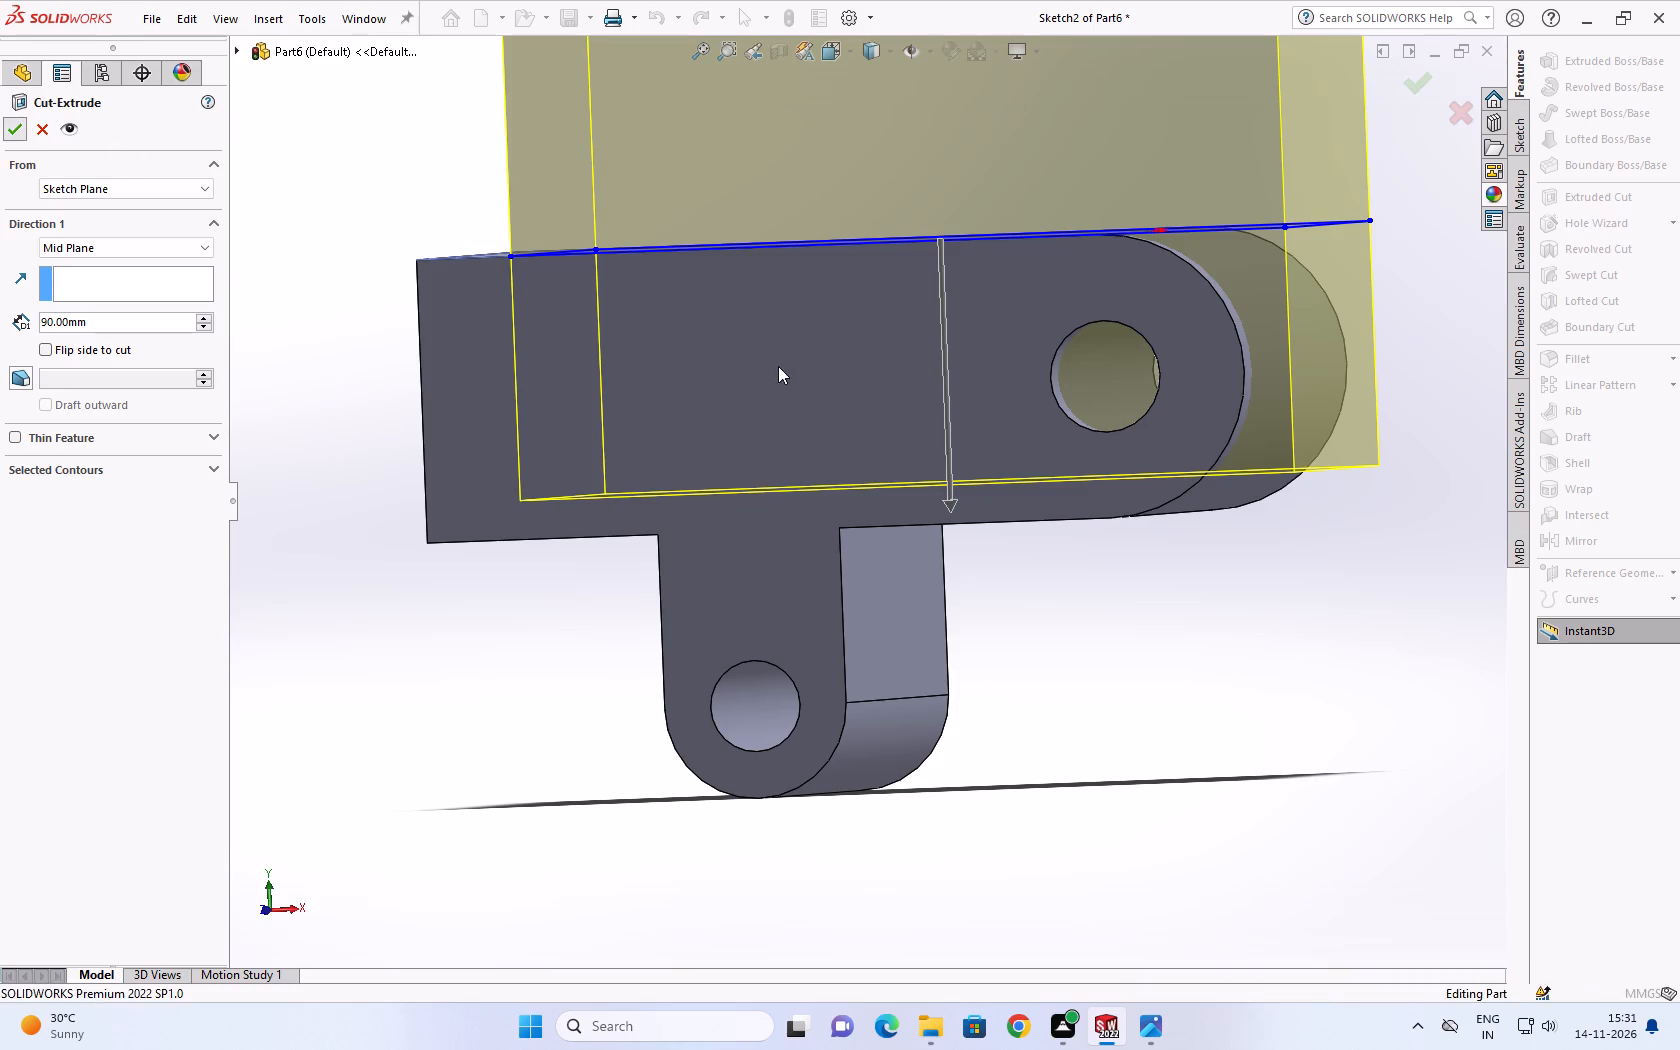
Sketch a corner rectangle about 80 by 73 mm on the pocket floor, running out past the open fork end.
middle_click_drag(852, 375, 865, 536)
left_click(896, 365)
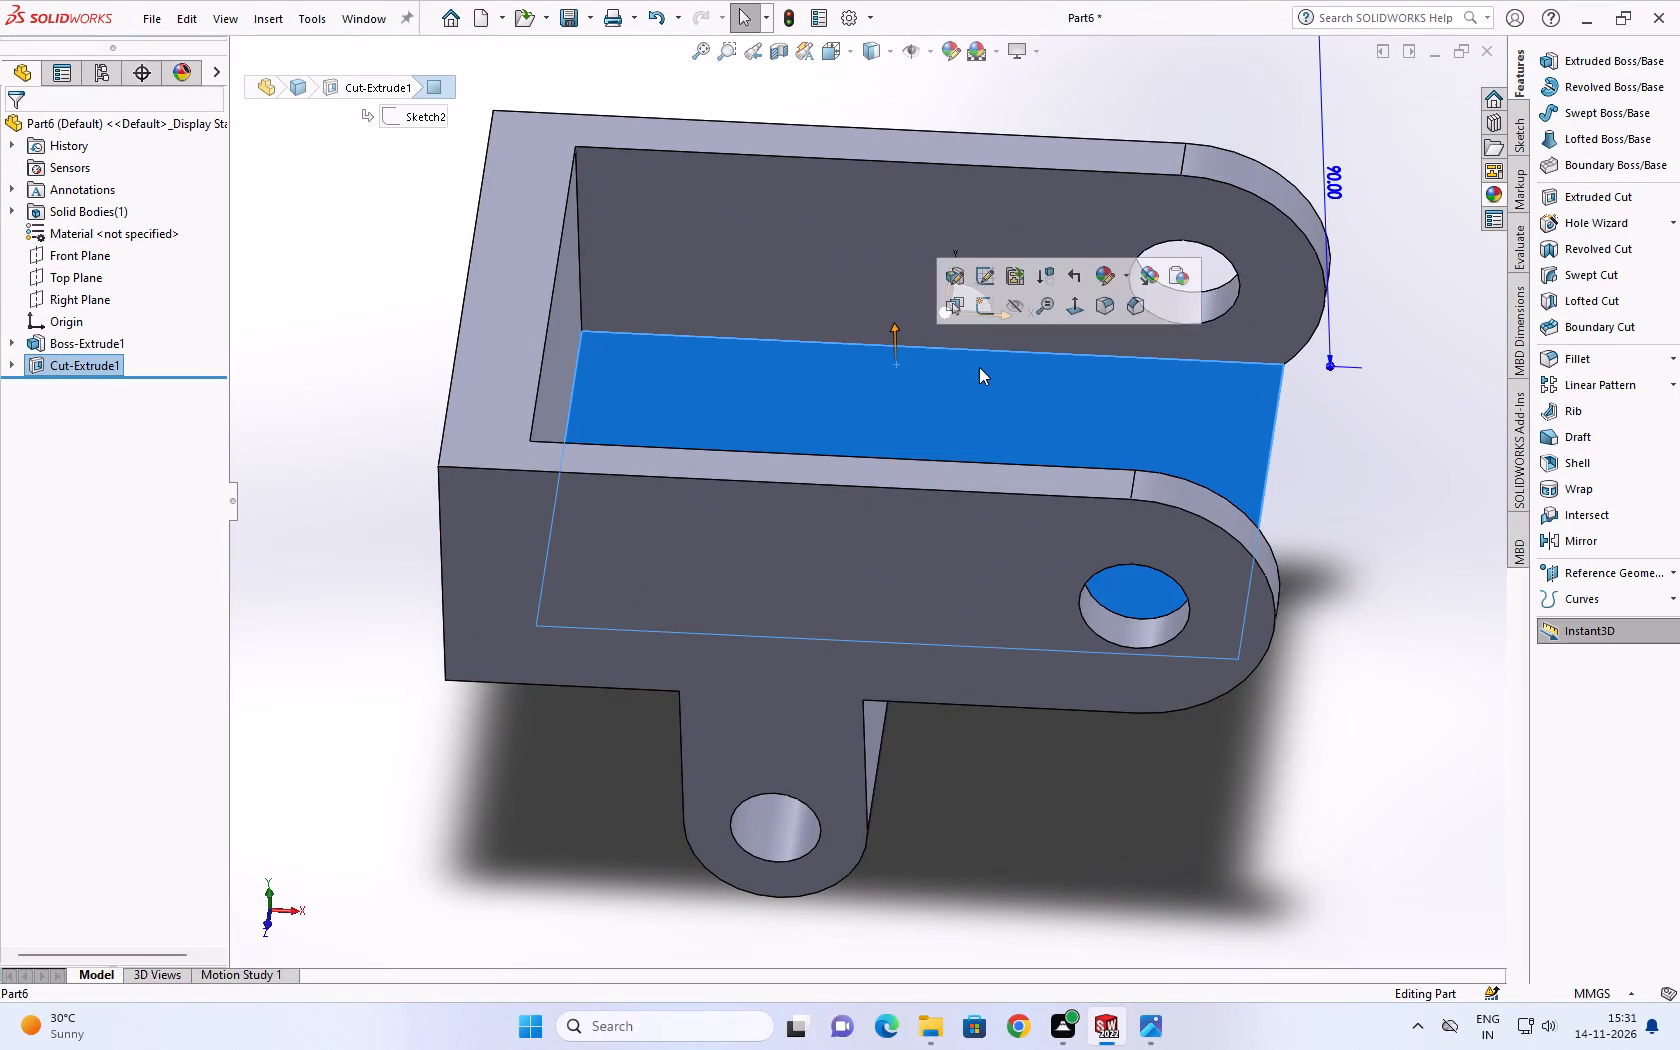
scroll(979, 367, "down", 1)
middle_click_drag(979, 367, 856, 507)
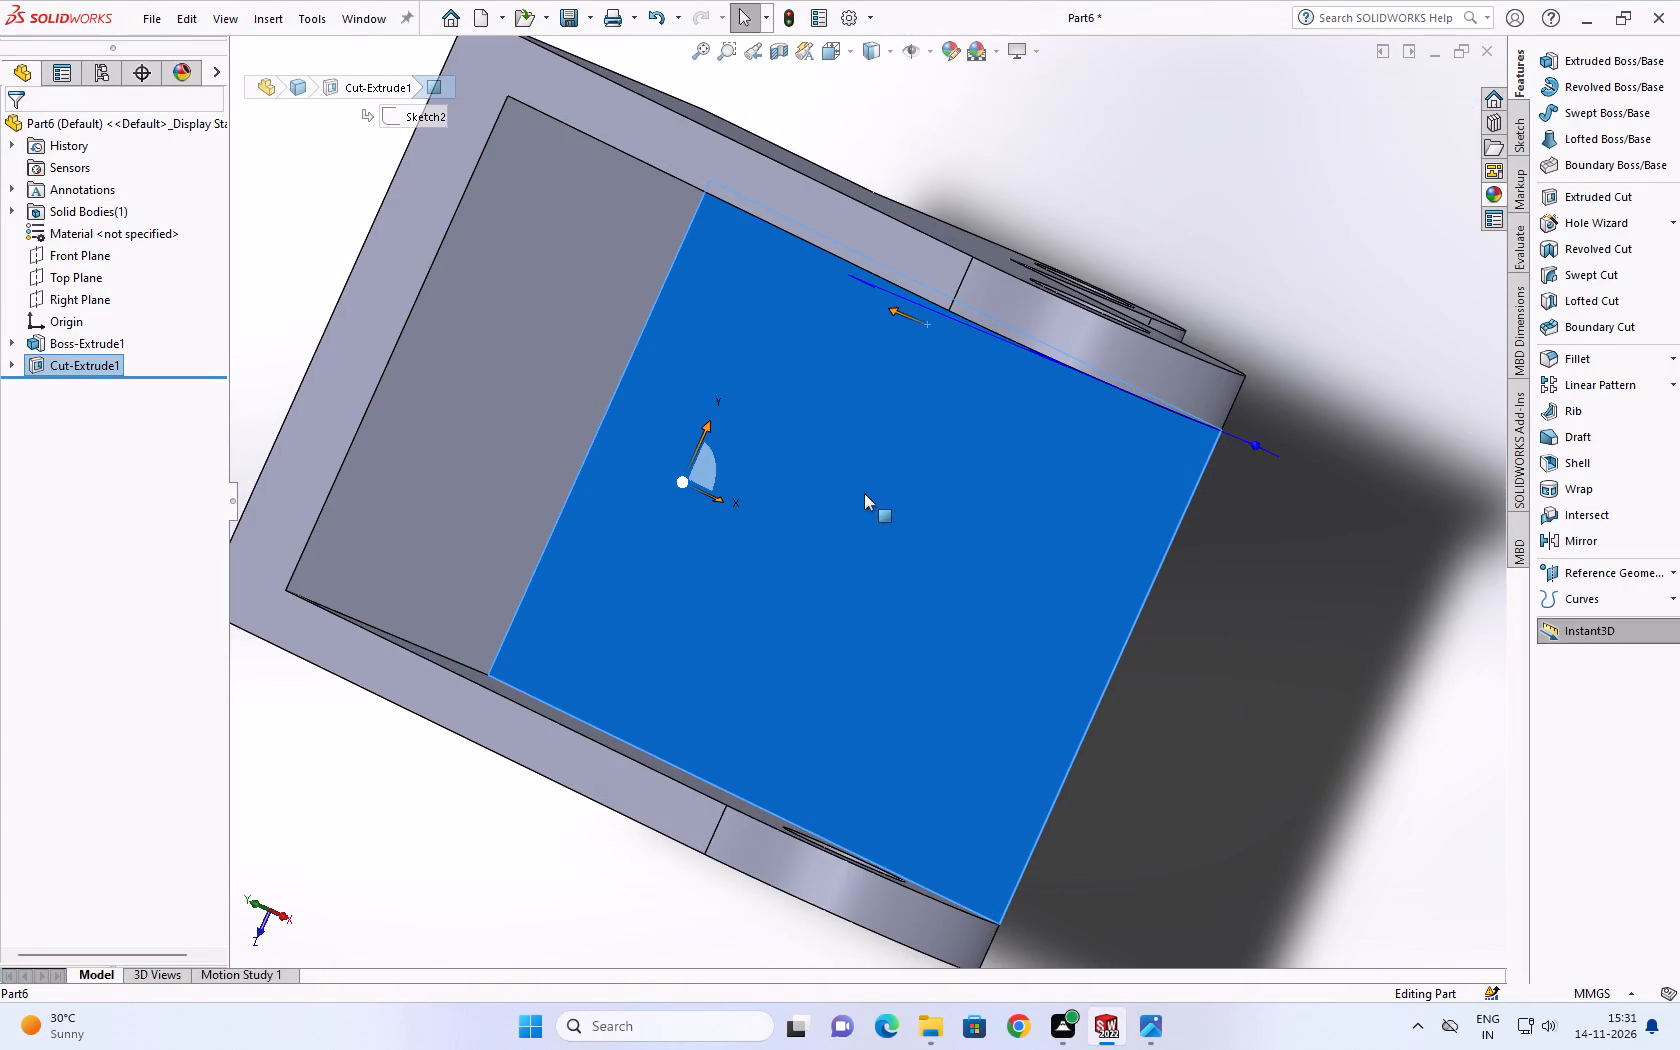
left_click(904, 500)
left_click(995, 435)
middle_click_drag(1002, 442, 1001, 442)
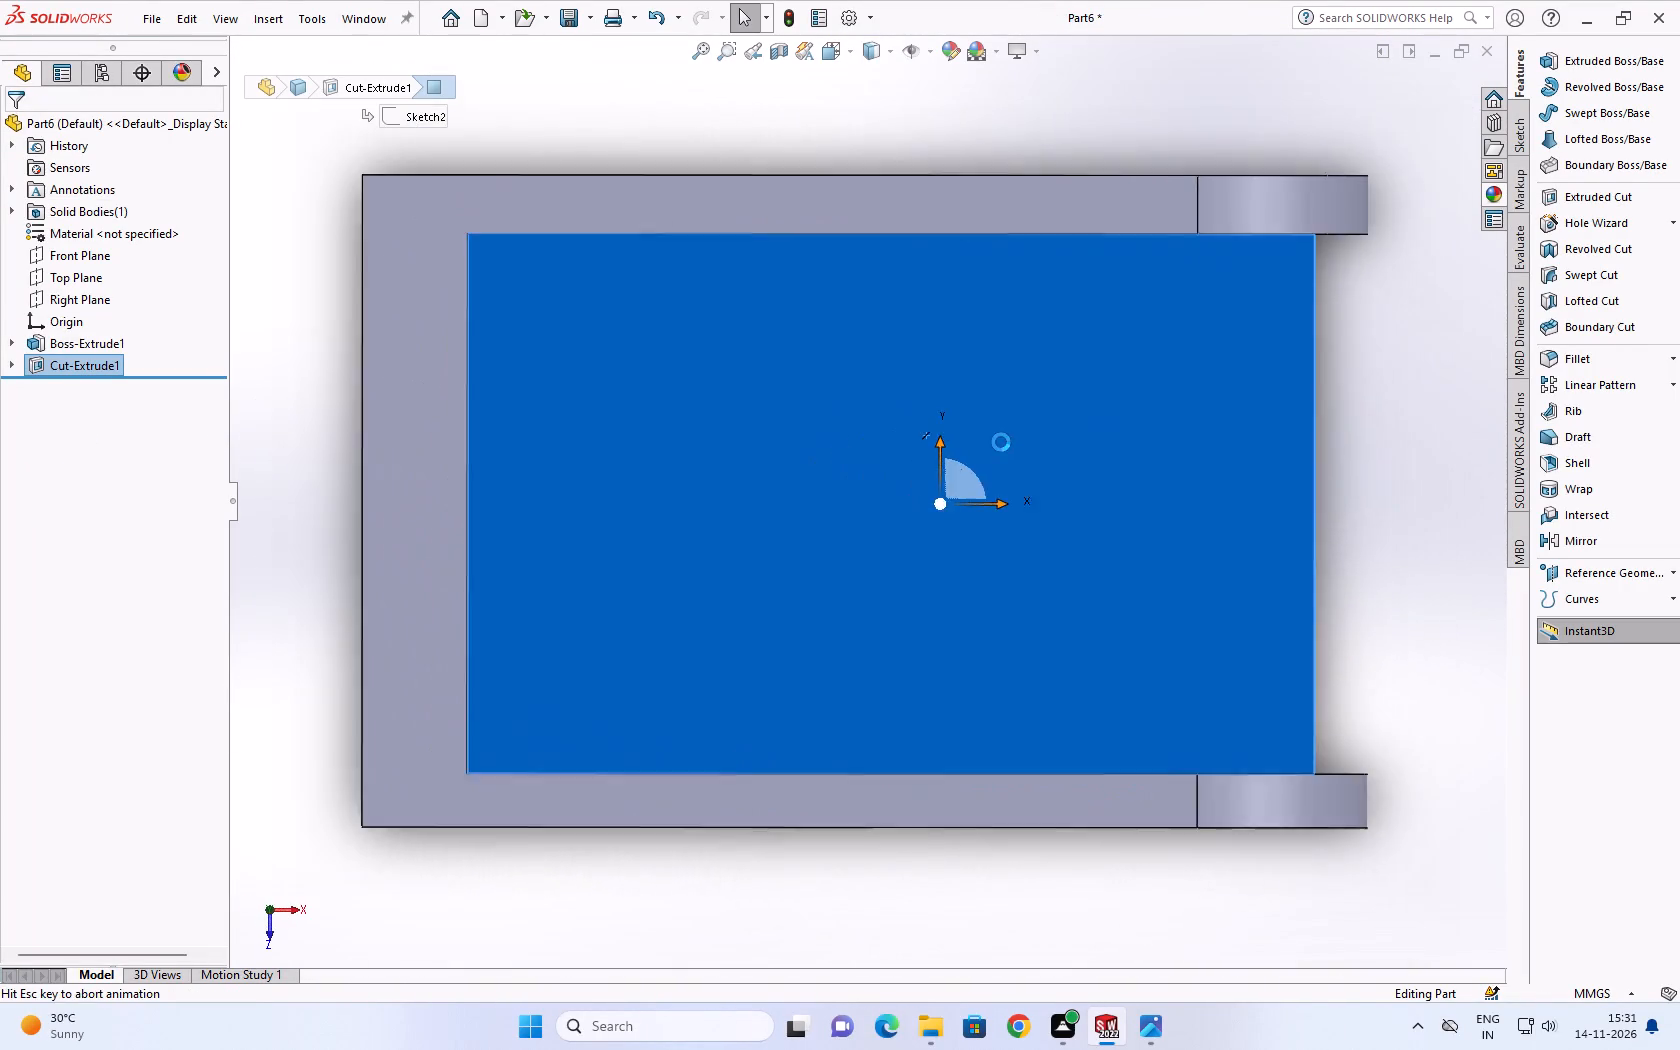
middle_click_drag(1001, 442, 987, 384)
left_click(1594, 117)
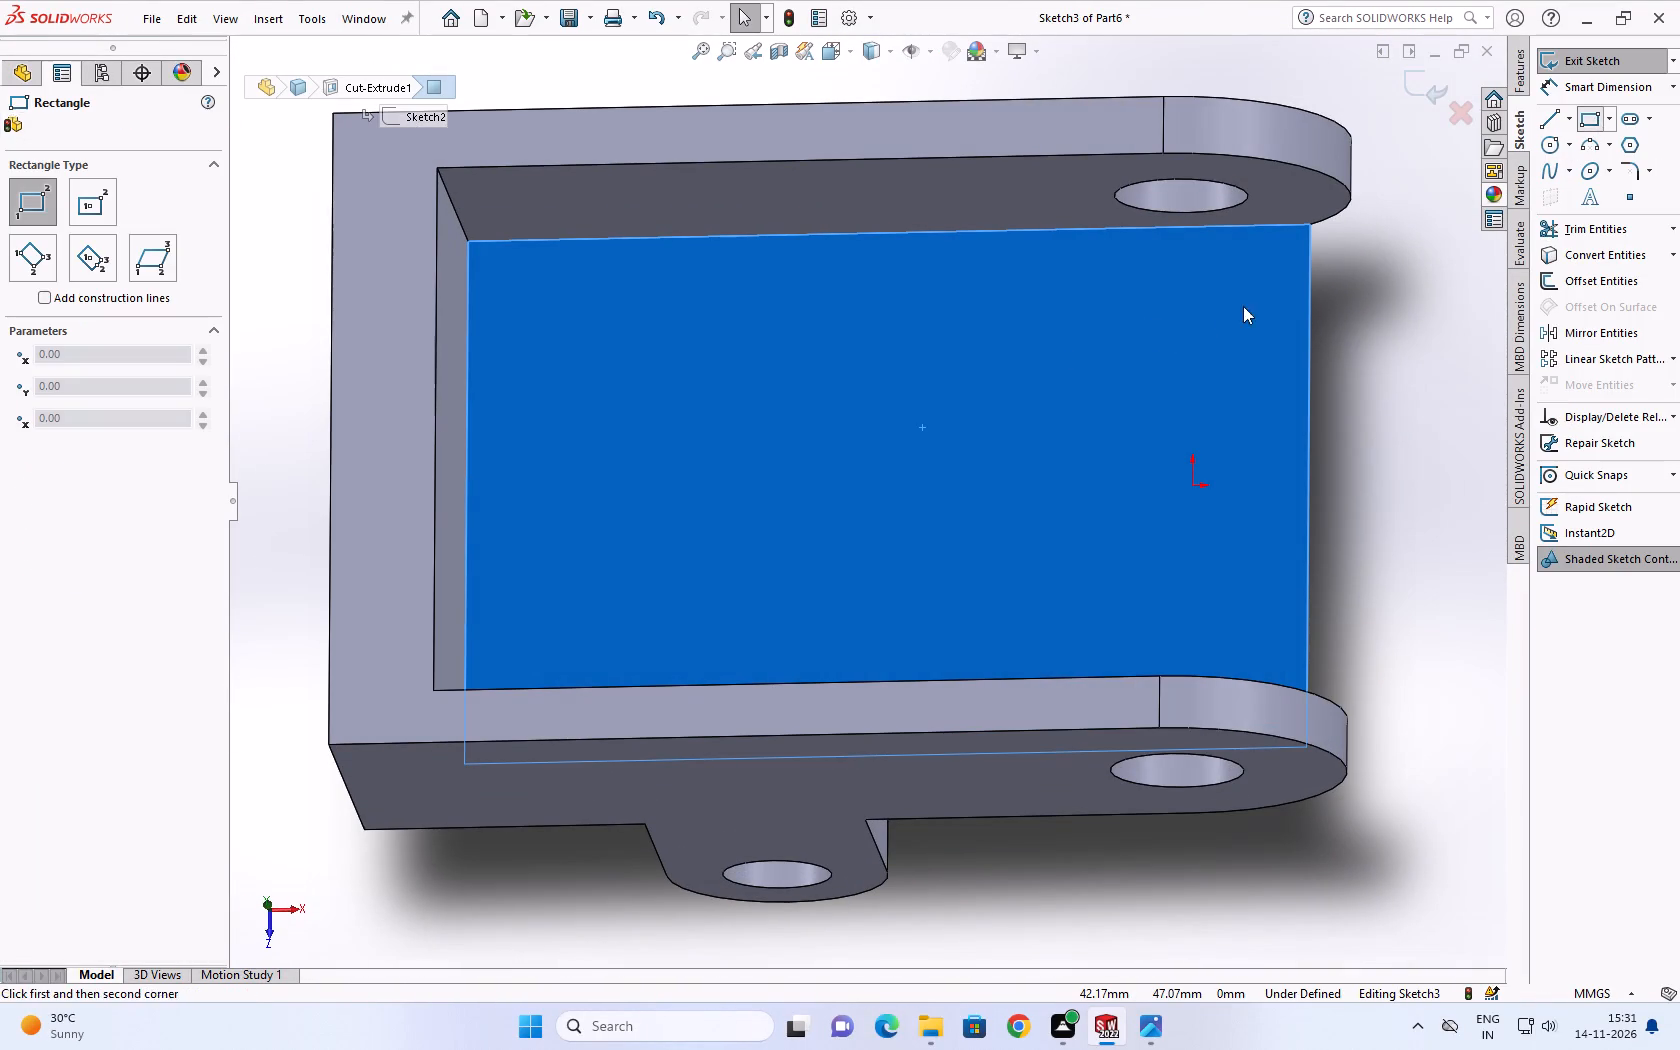
left_click(1412, 208)
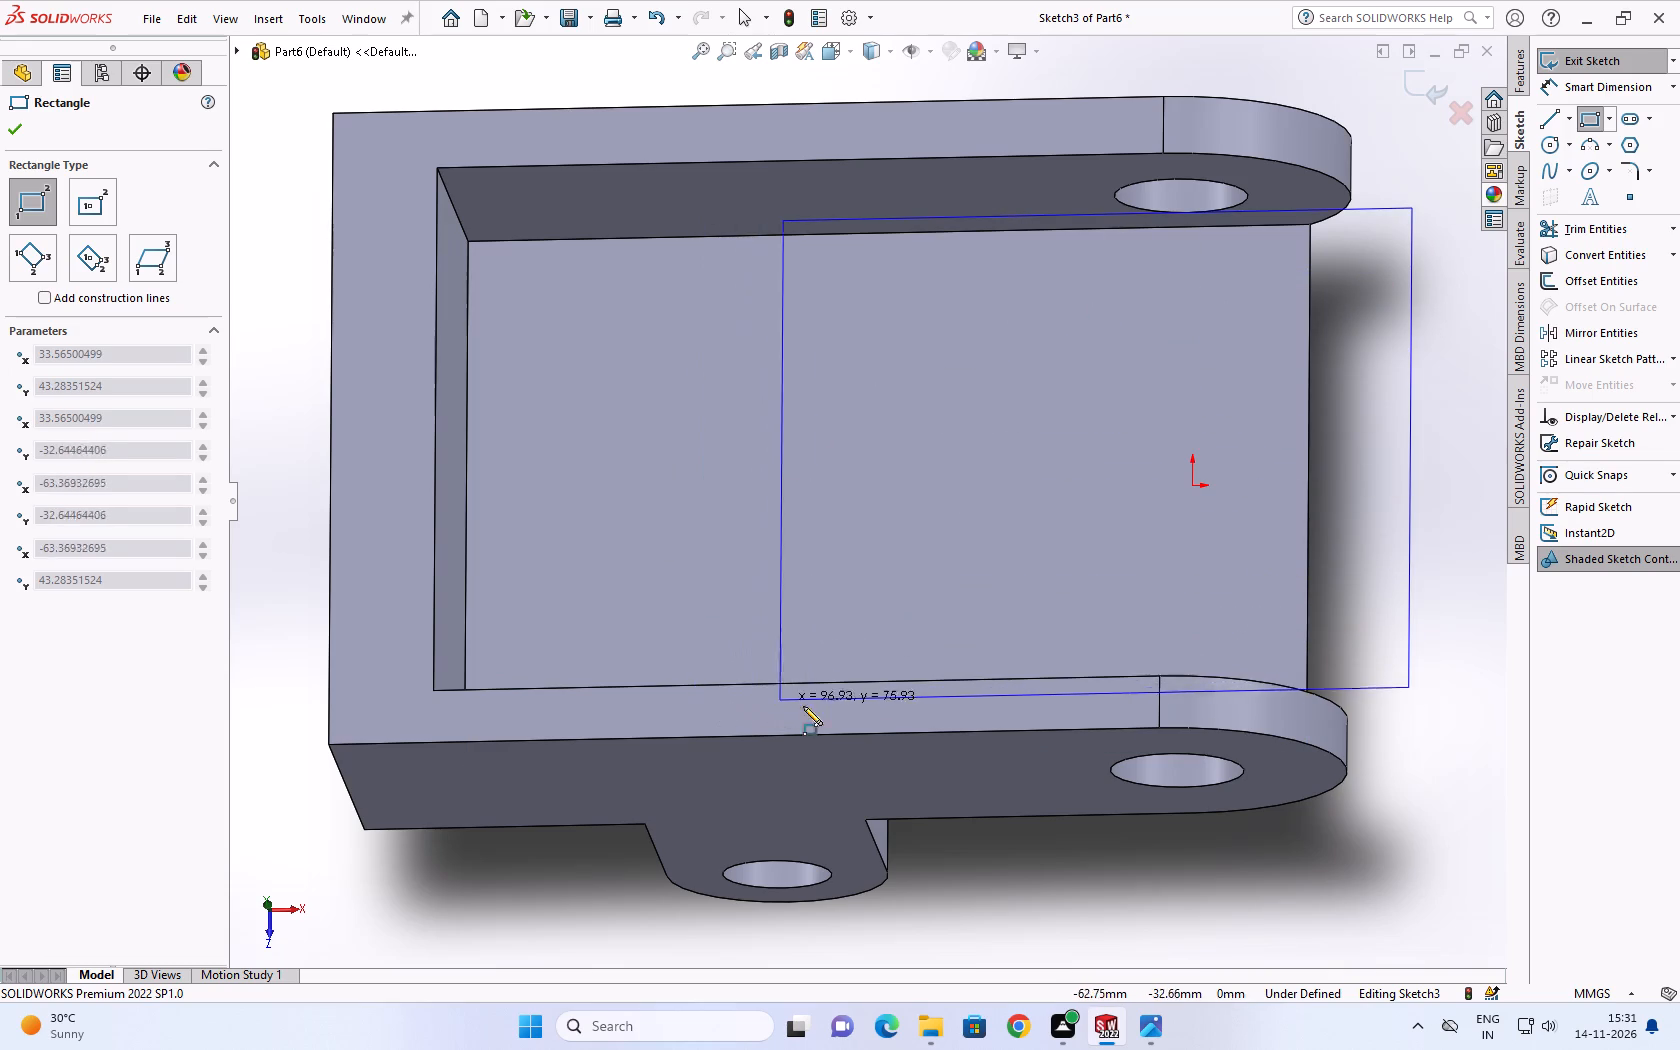
left_click(890, 678)
scroll(891, 676, "down", 1)
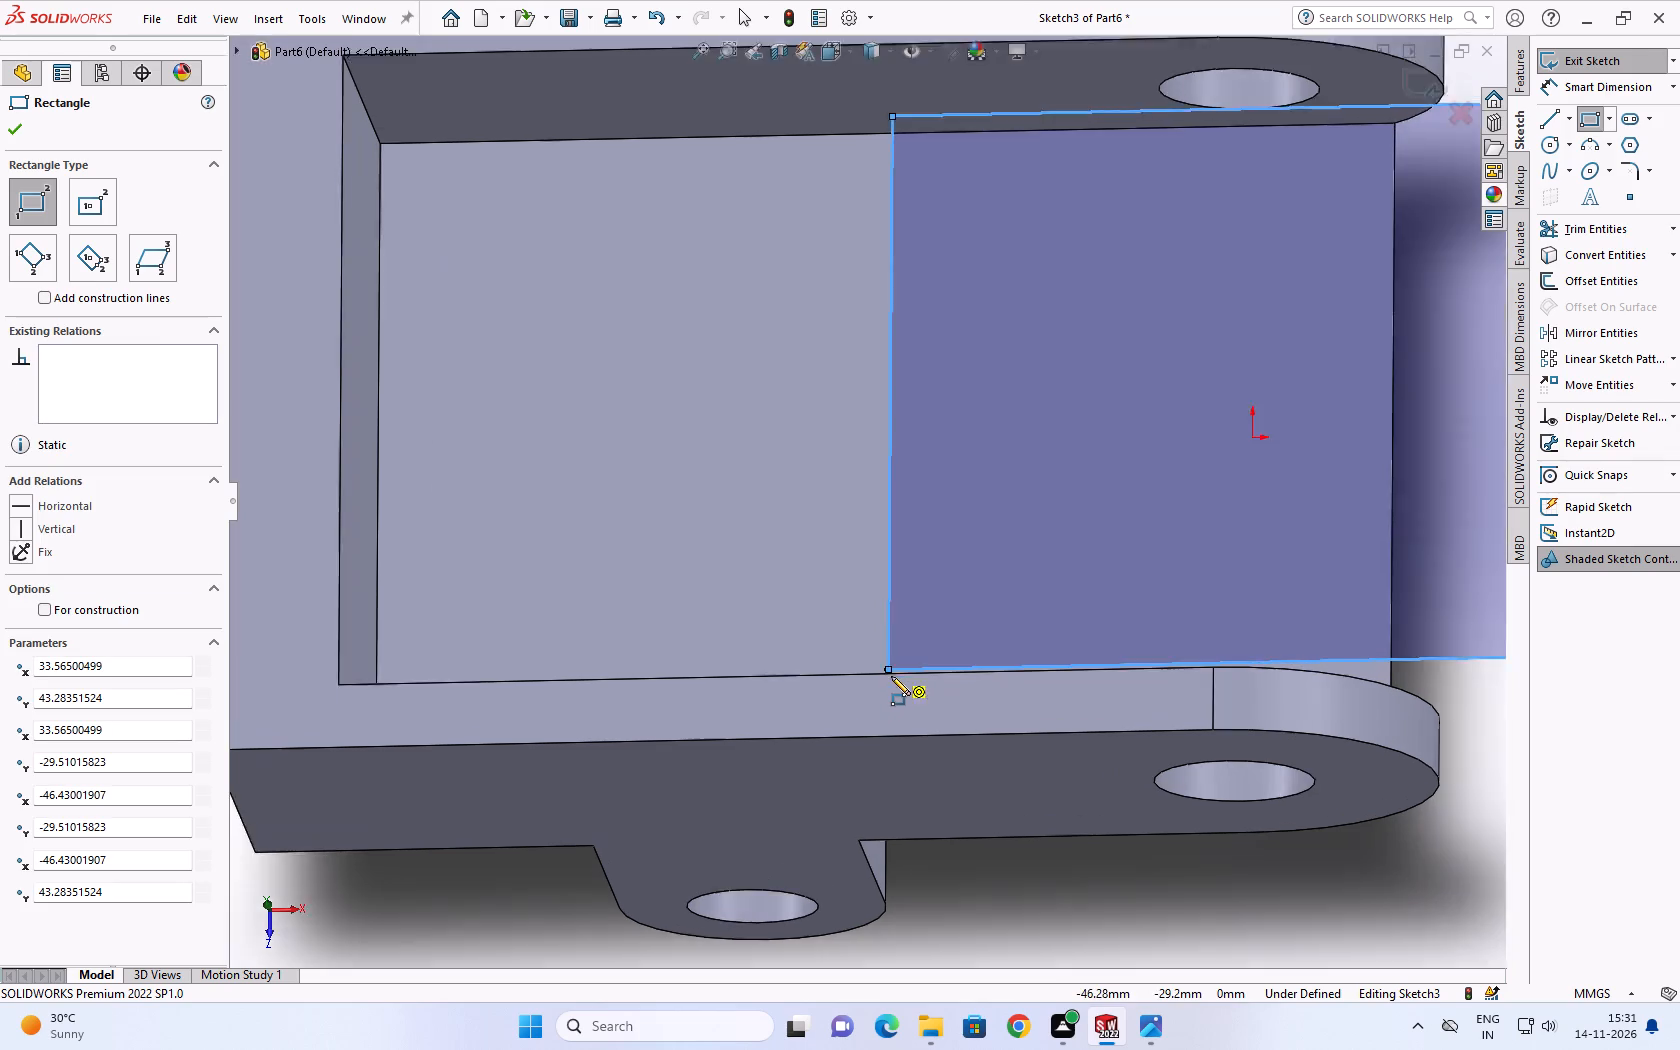
scroll(891, 676, "down", 1)
scroll(885, 638, "up", 1)
key("Escape")
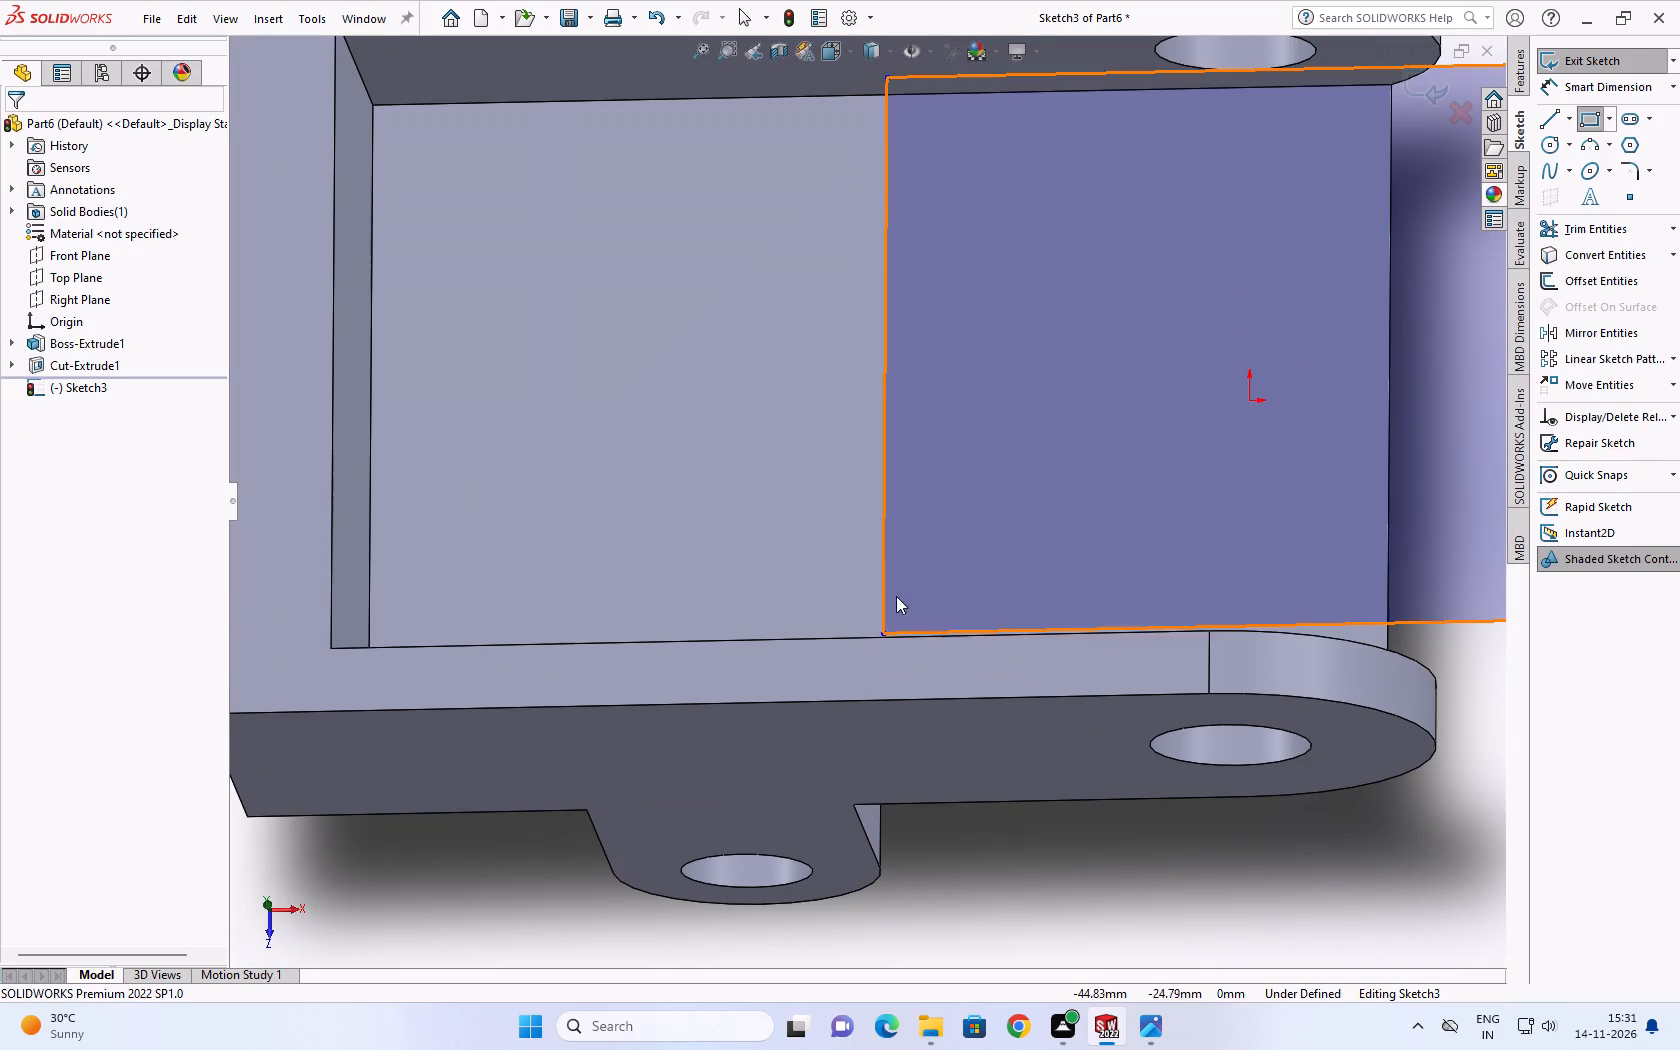
Make the rectangle's inner line collinear with the edge where the eye lug's side face meets the block.
left_click(885, 541)
scroll(899, 566, "up", 1)
middle_click_drag(899, 566, 785, 209)
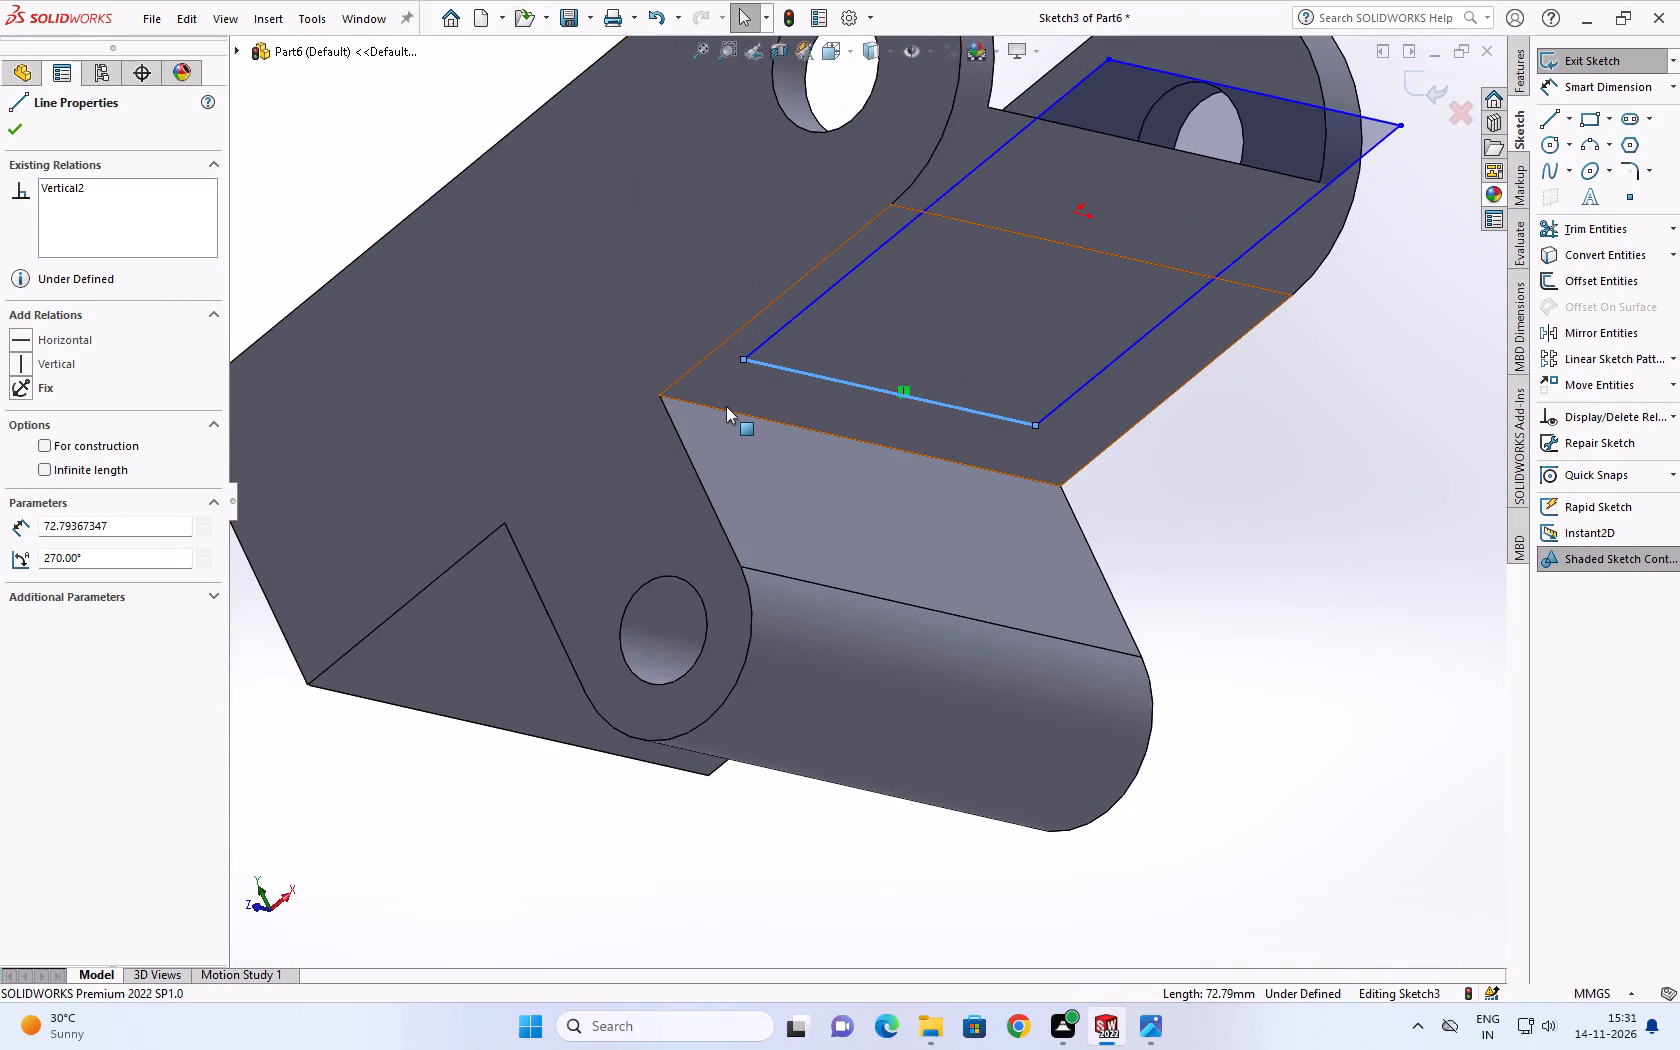
left_click(727, 412, "ctrl")
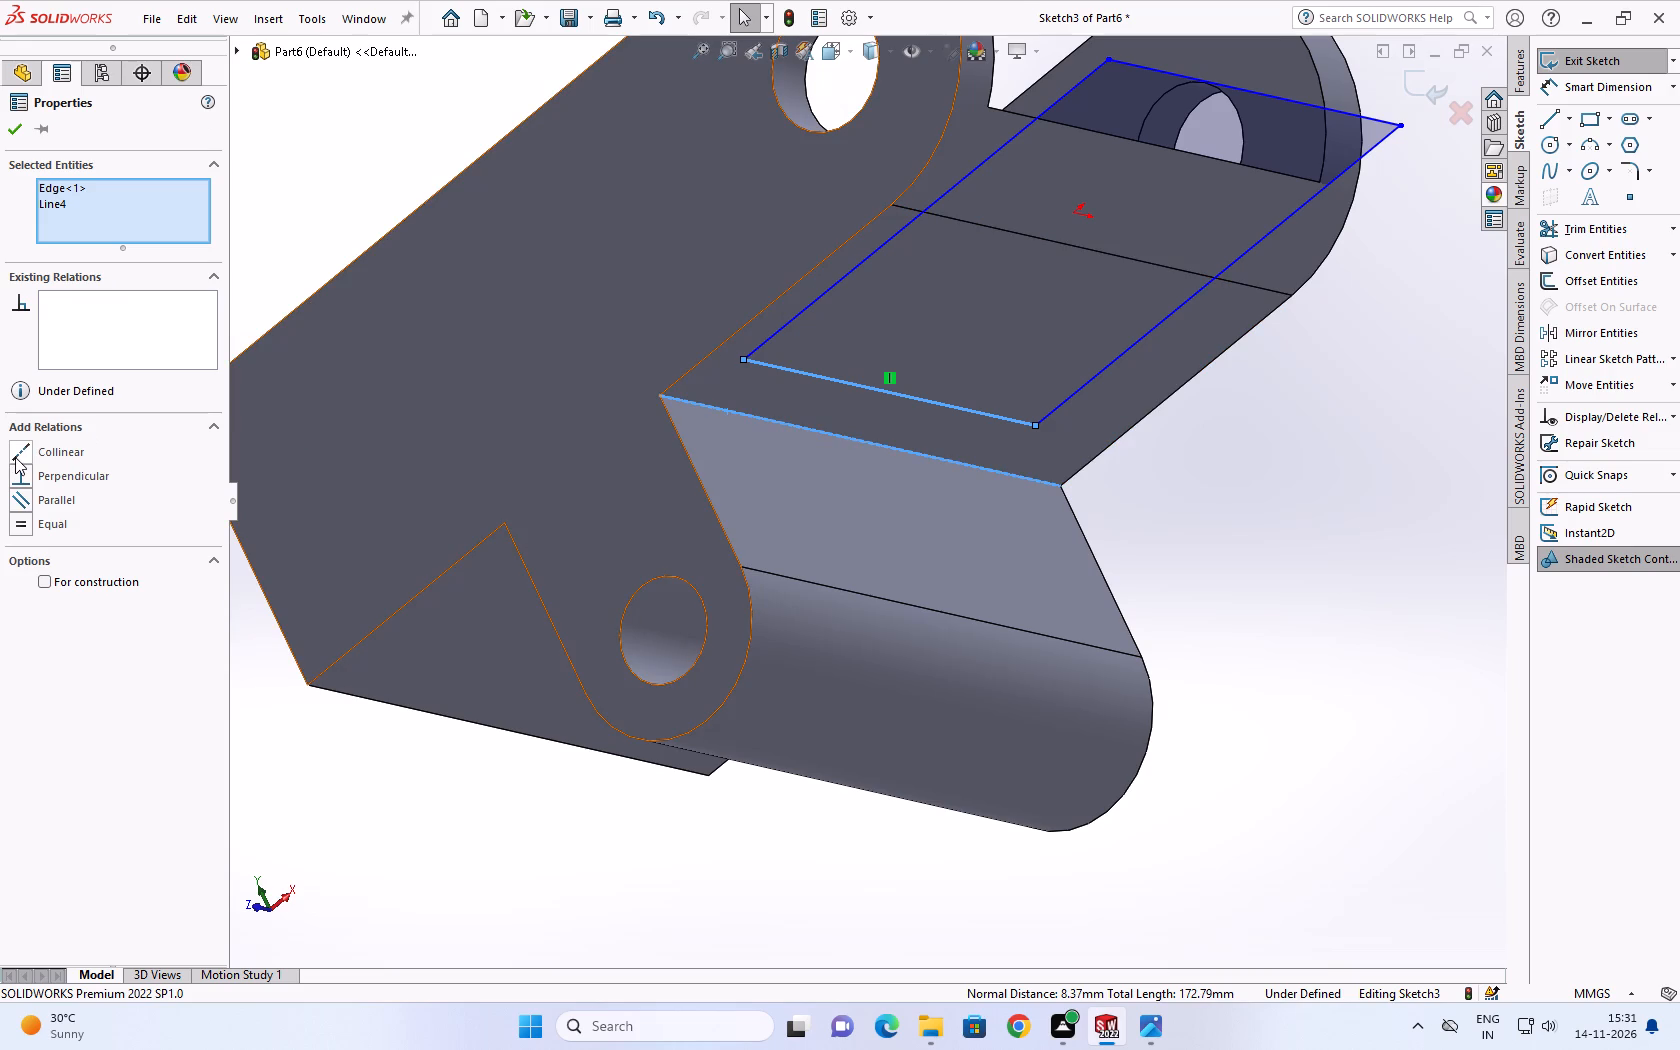
left_click(15, 457)
left_click(9, 129)
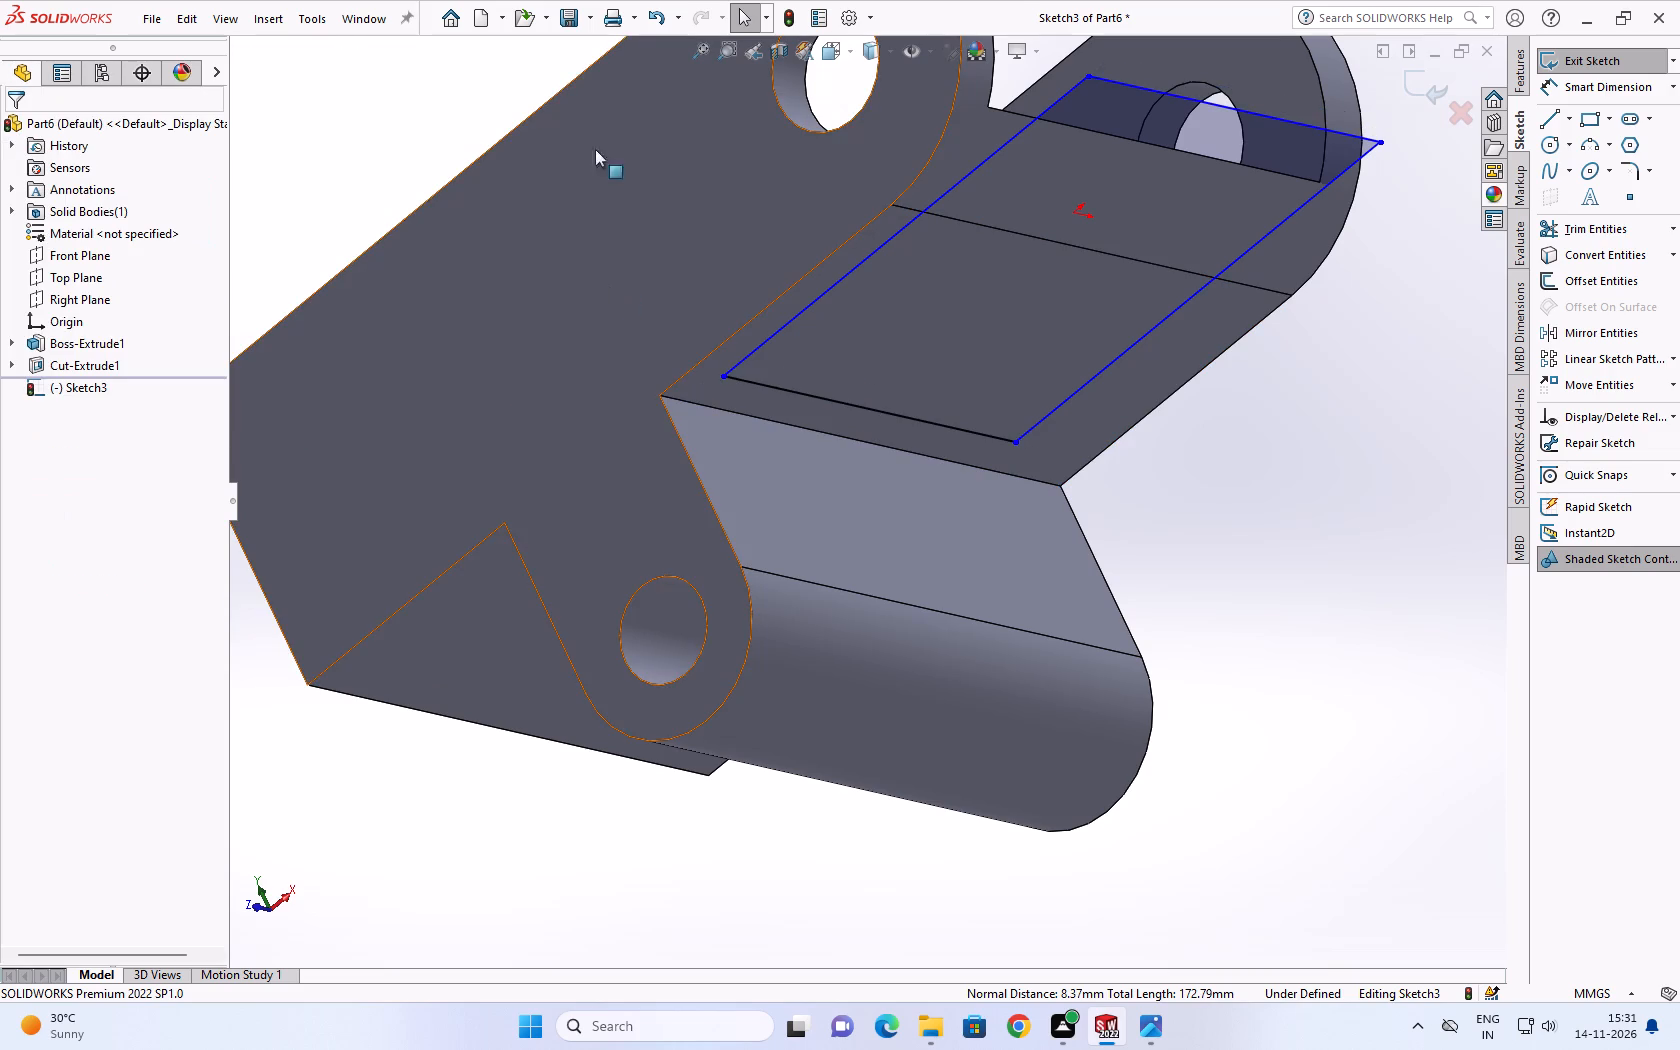
Make the rectangle's two lengthwise lines collinear with the pocket floor's edges along both fork arms.
middle_click_drag(755, 176, 764, 483)
middle_click_drag(795, 484, 706, 672)
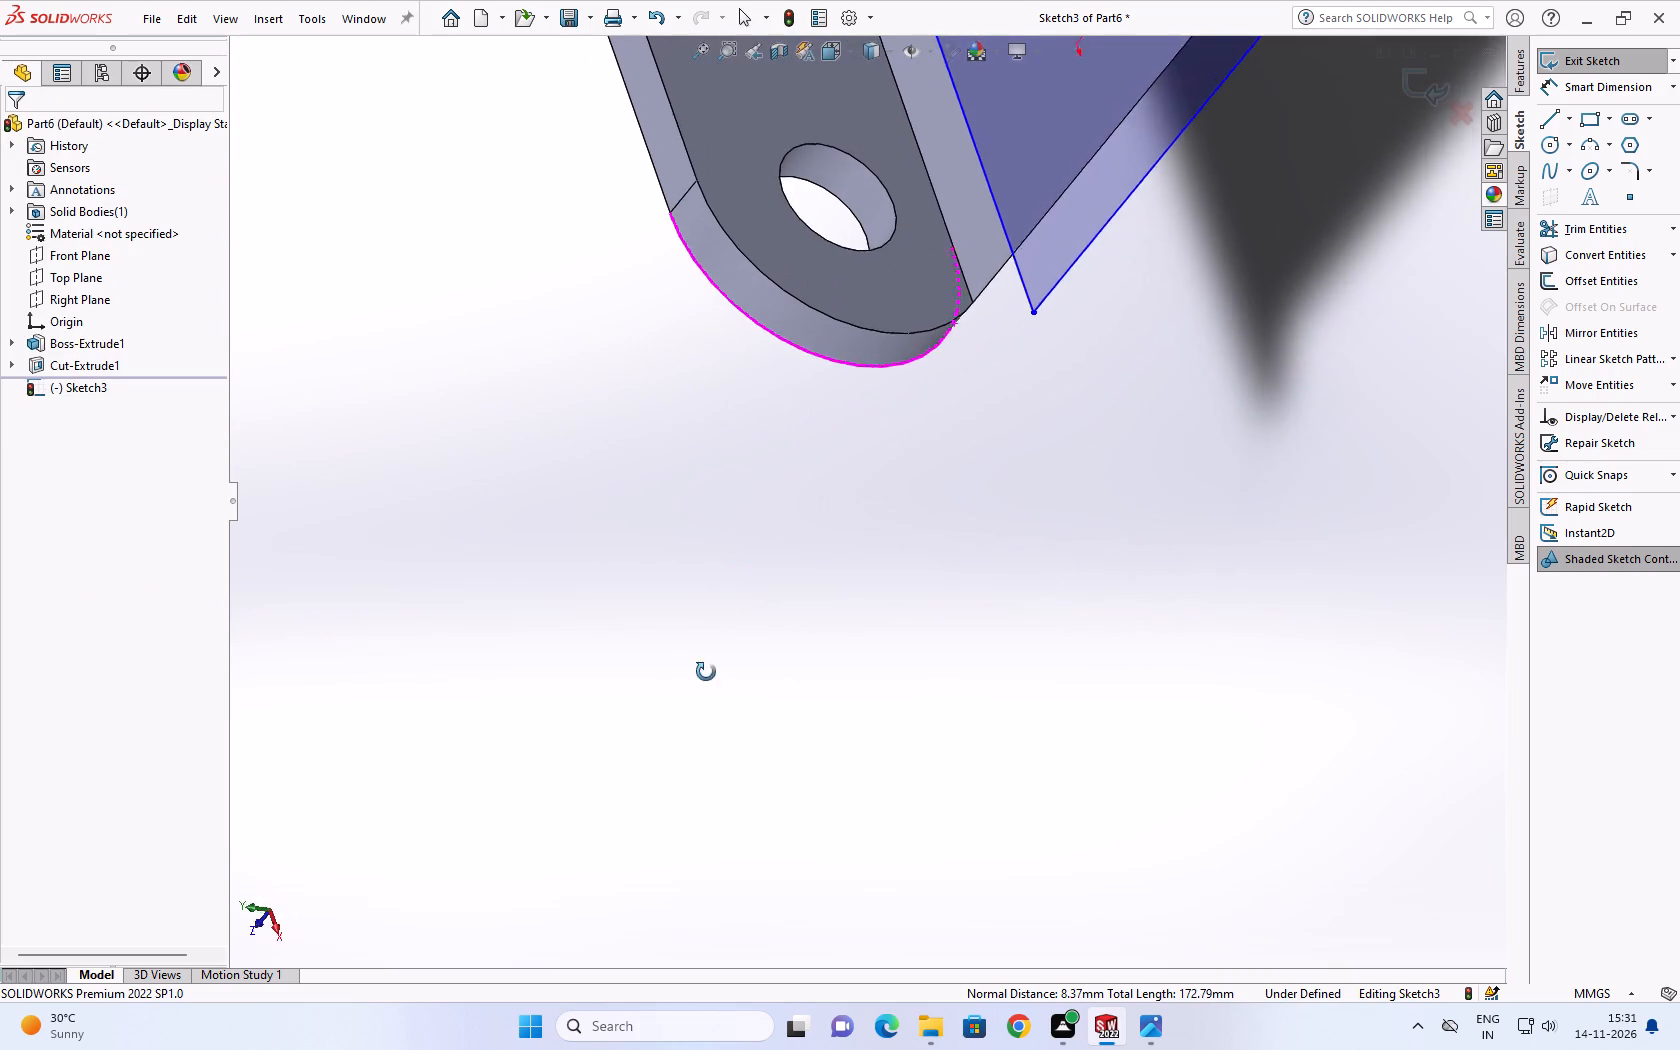
middle_click_drag(706, 672, 712, 687)
left_click(1002, 226)
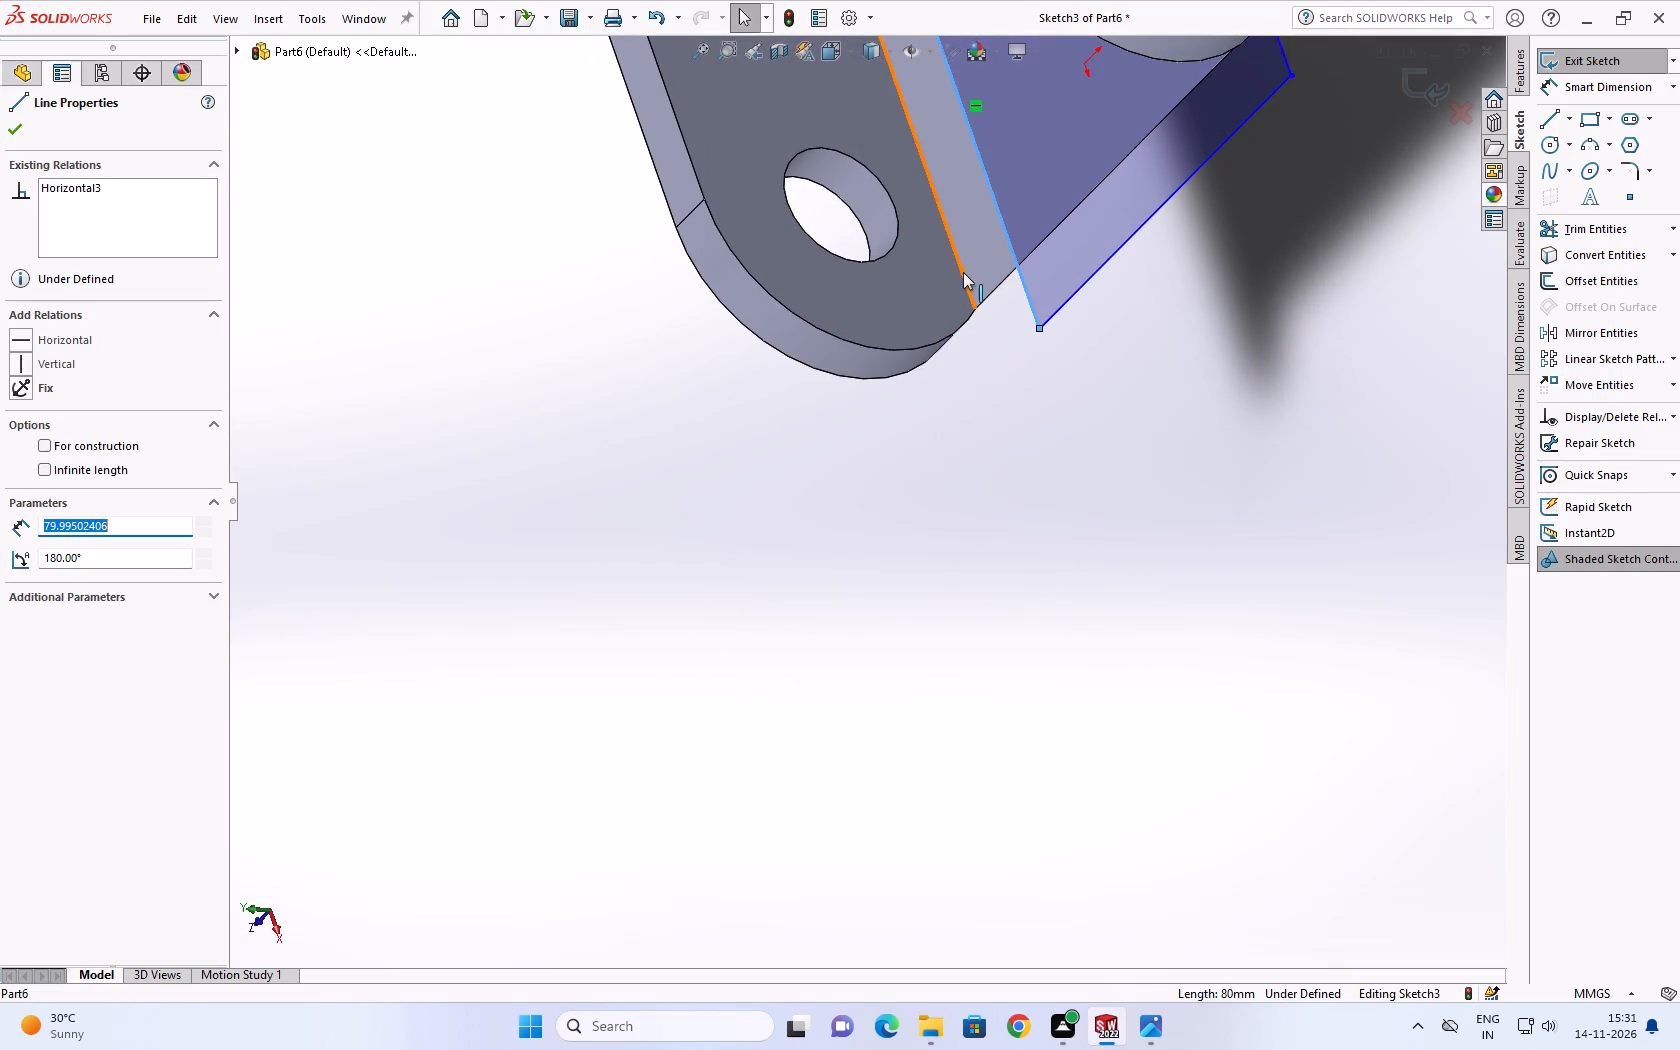
left_click(961, 271, "ctrl")
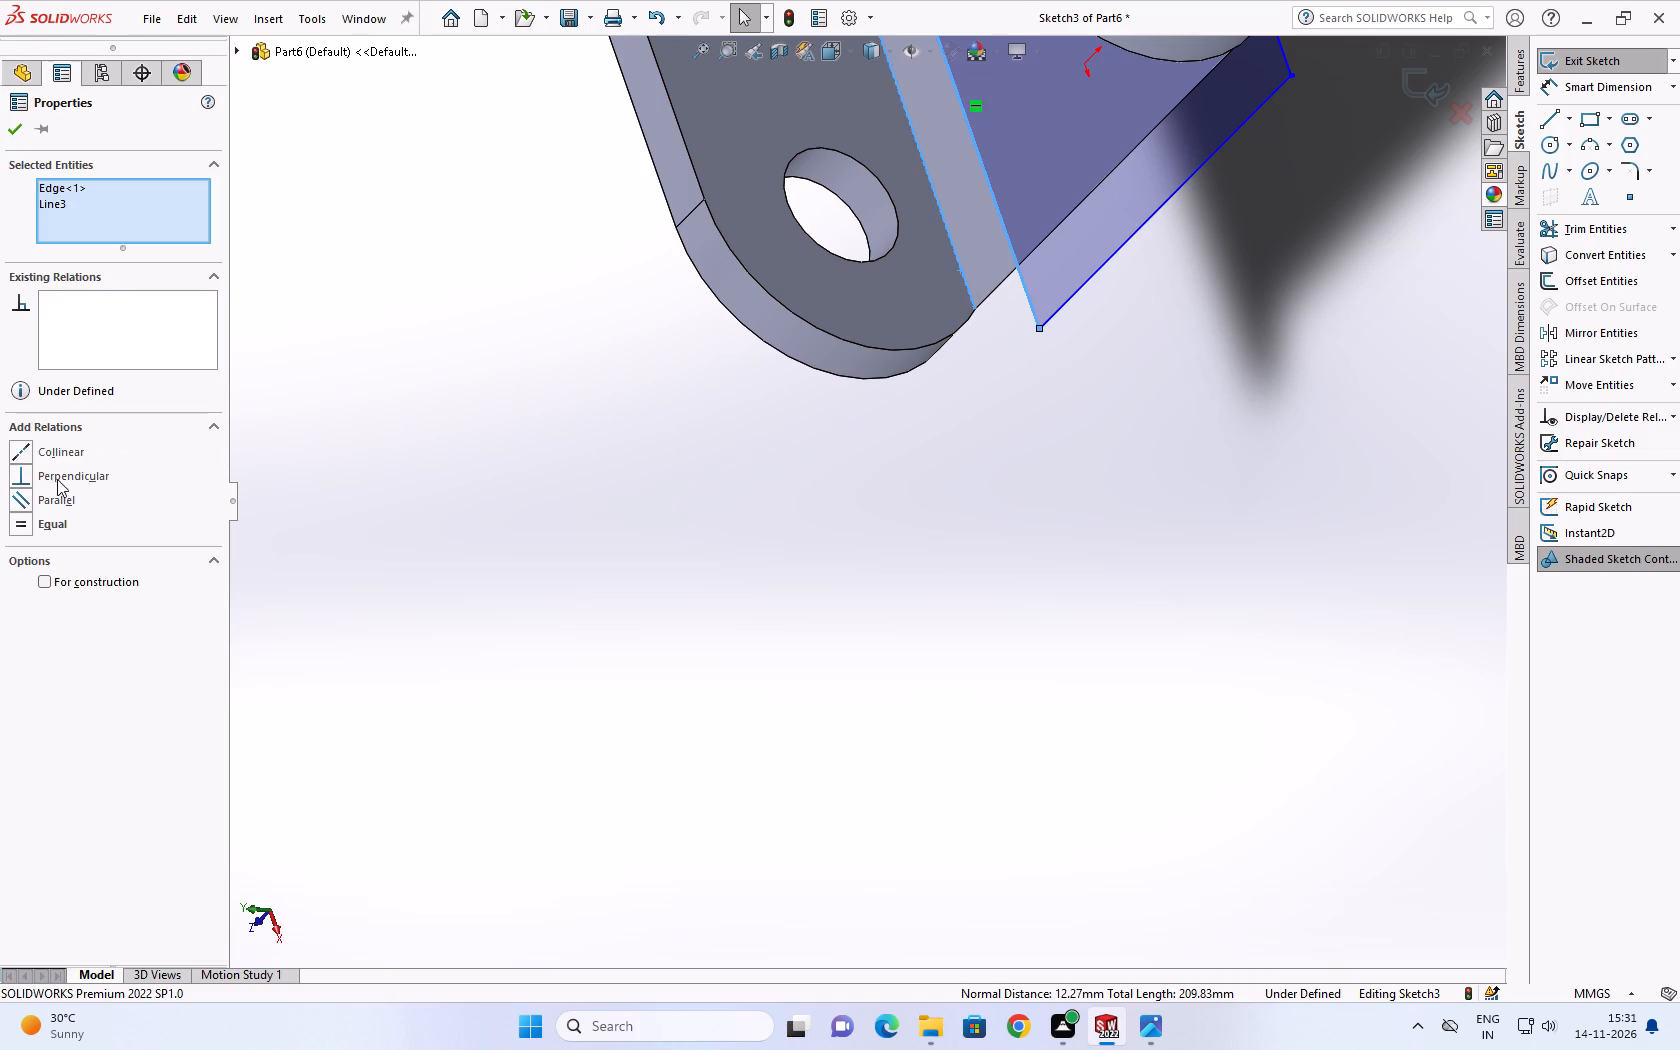
left_click(23, 448)
scroll(656, 334, "up", 6)
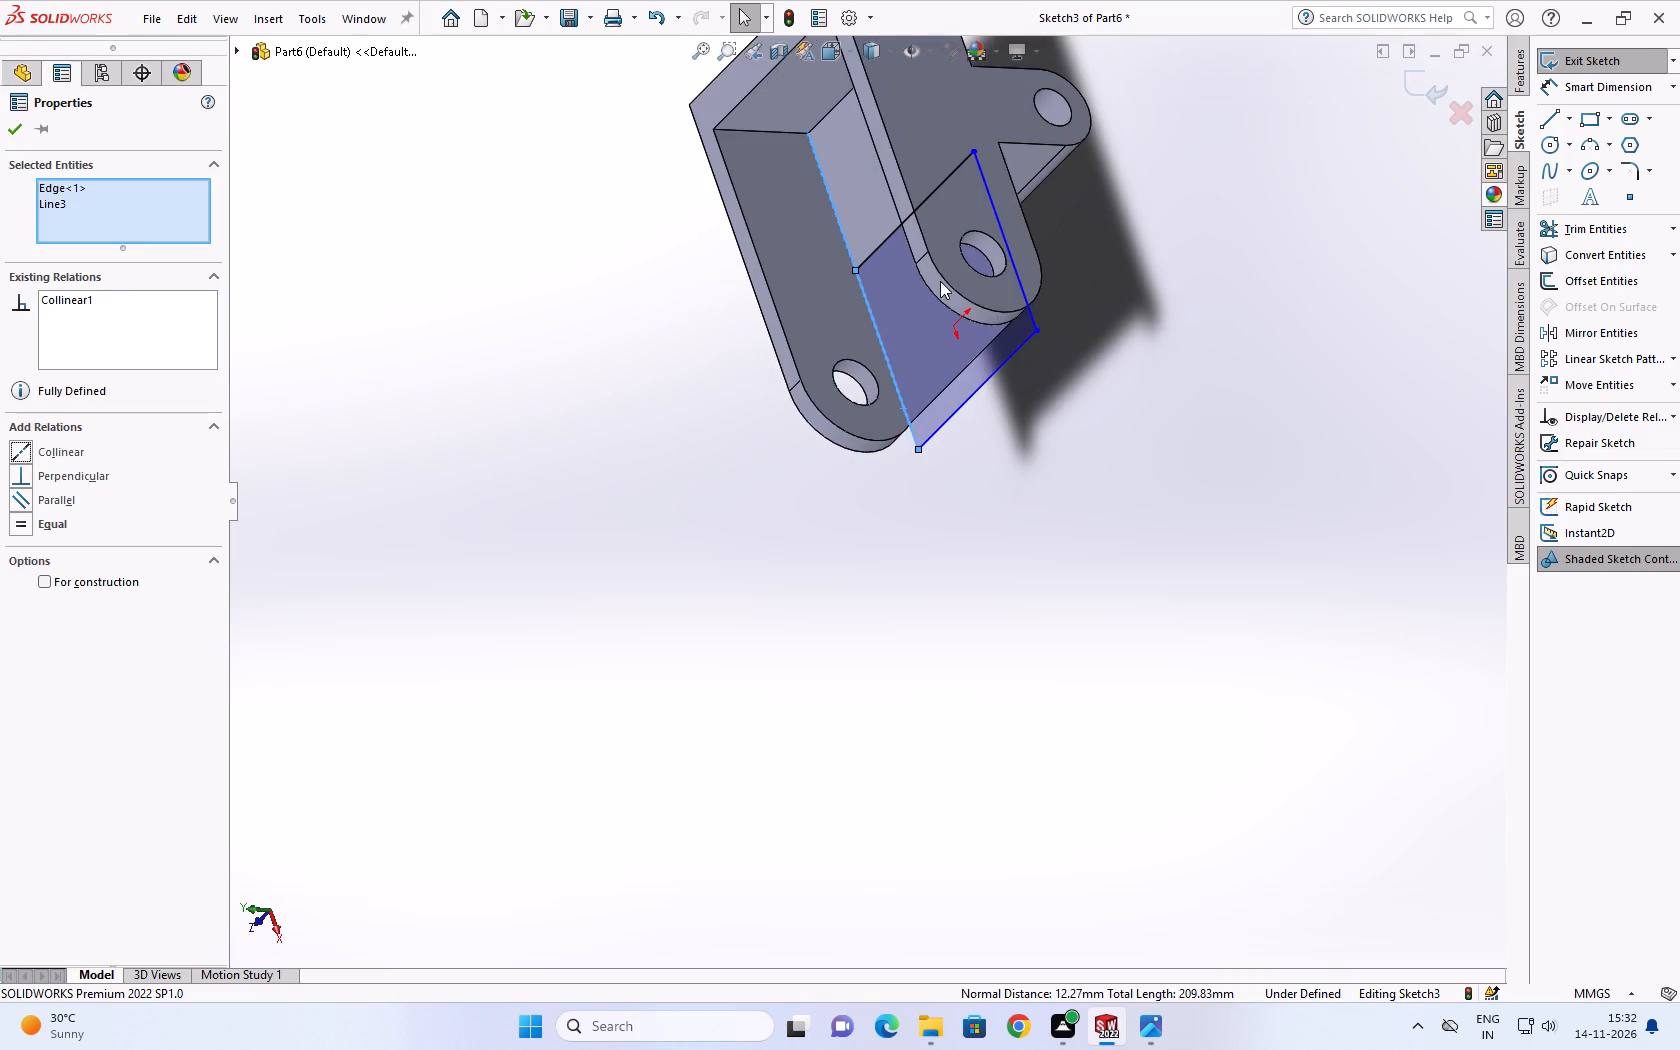
scroll(936, 289, "down", 2)
middle_click_drag(938, 293, 1075, 201)
scroll(1081, 254, "down", 3)
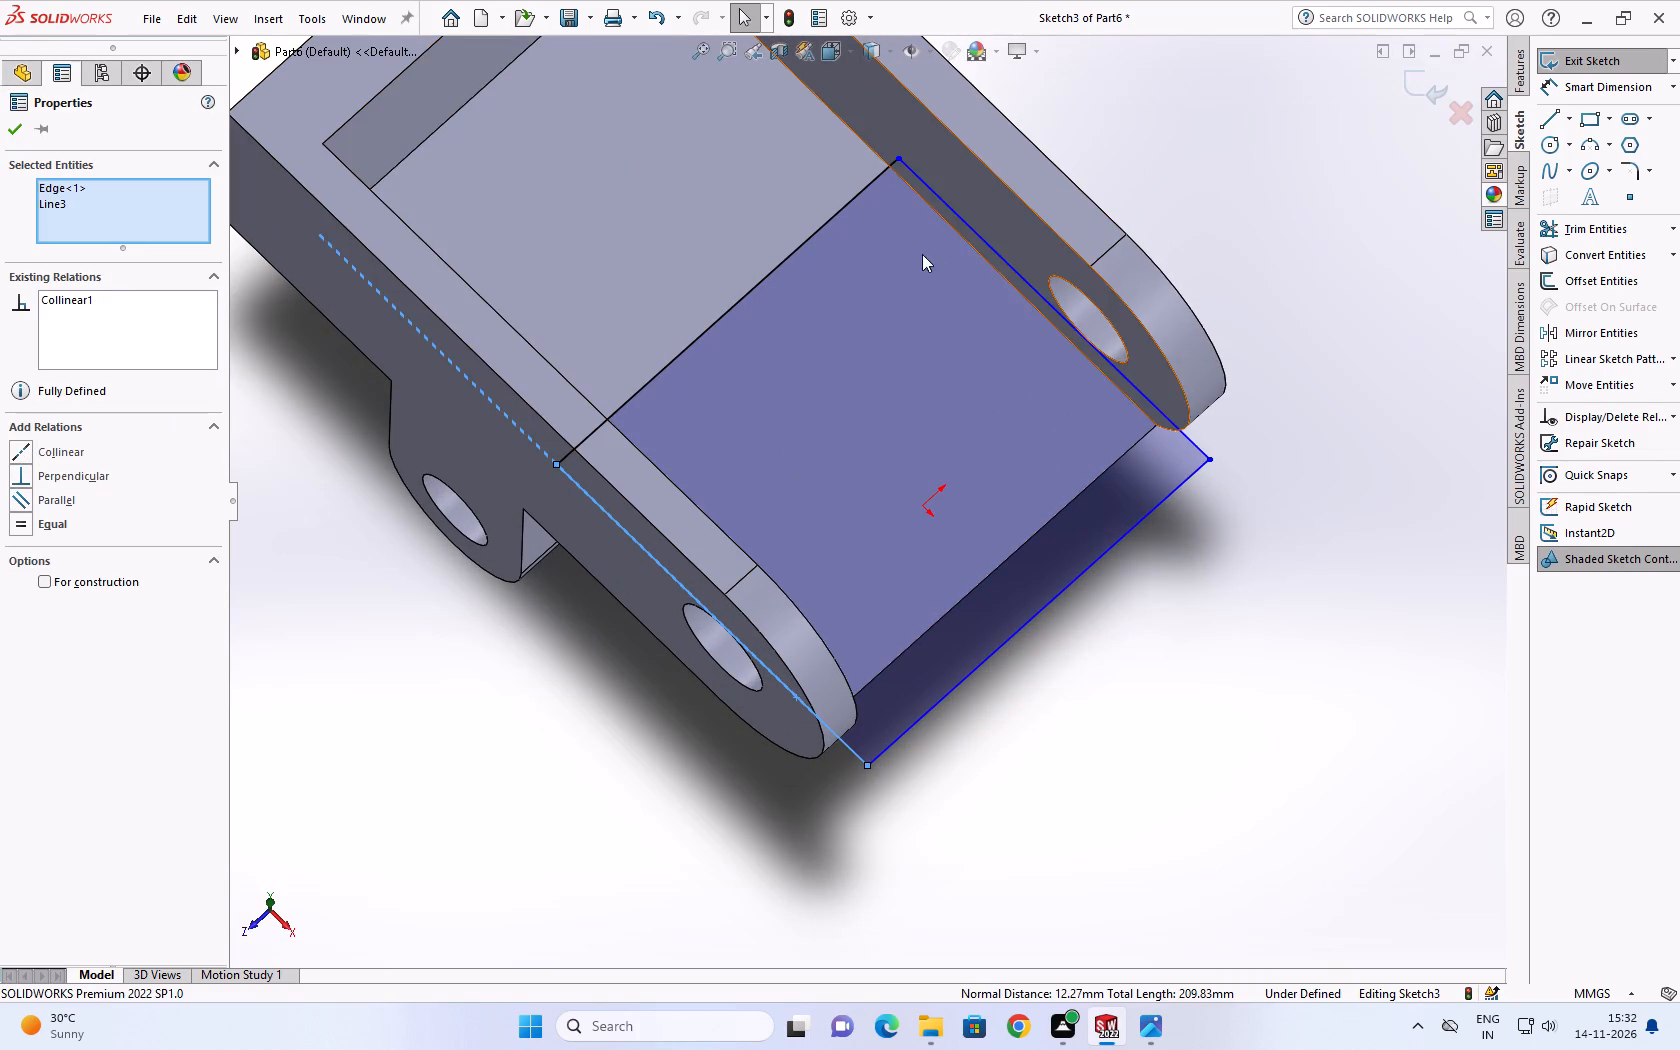
left_click(11, 125)
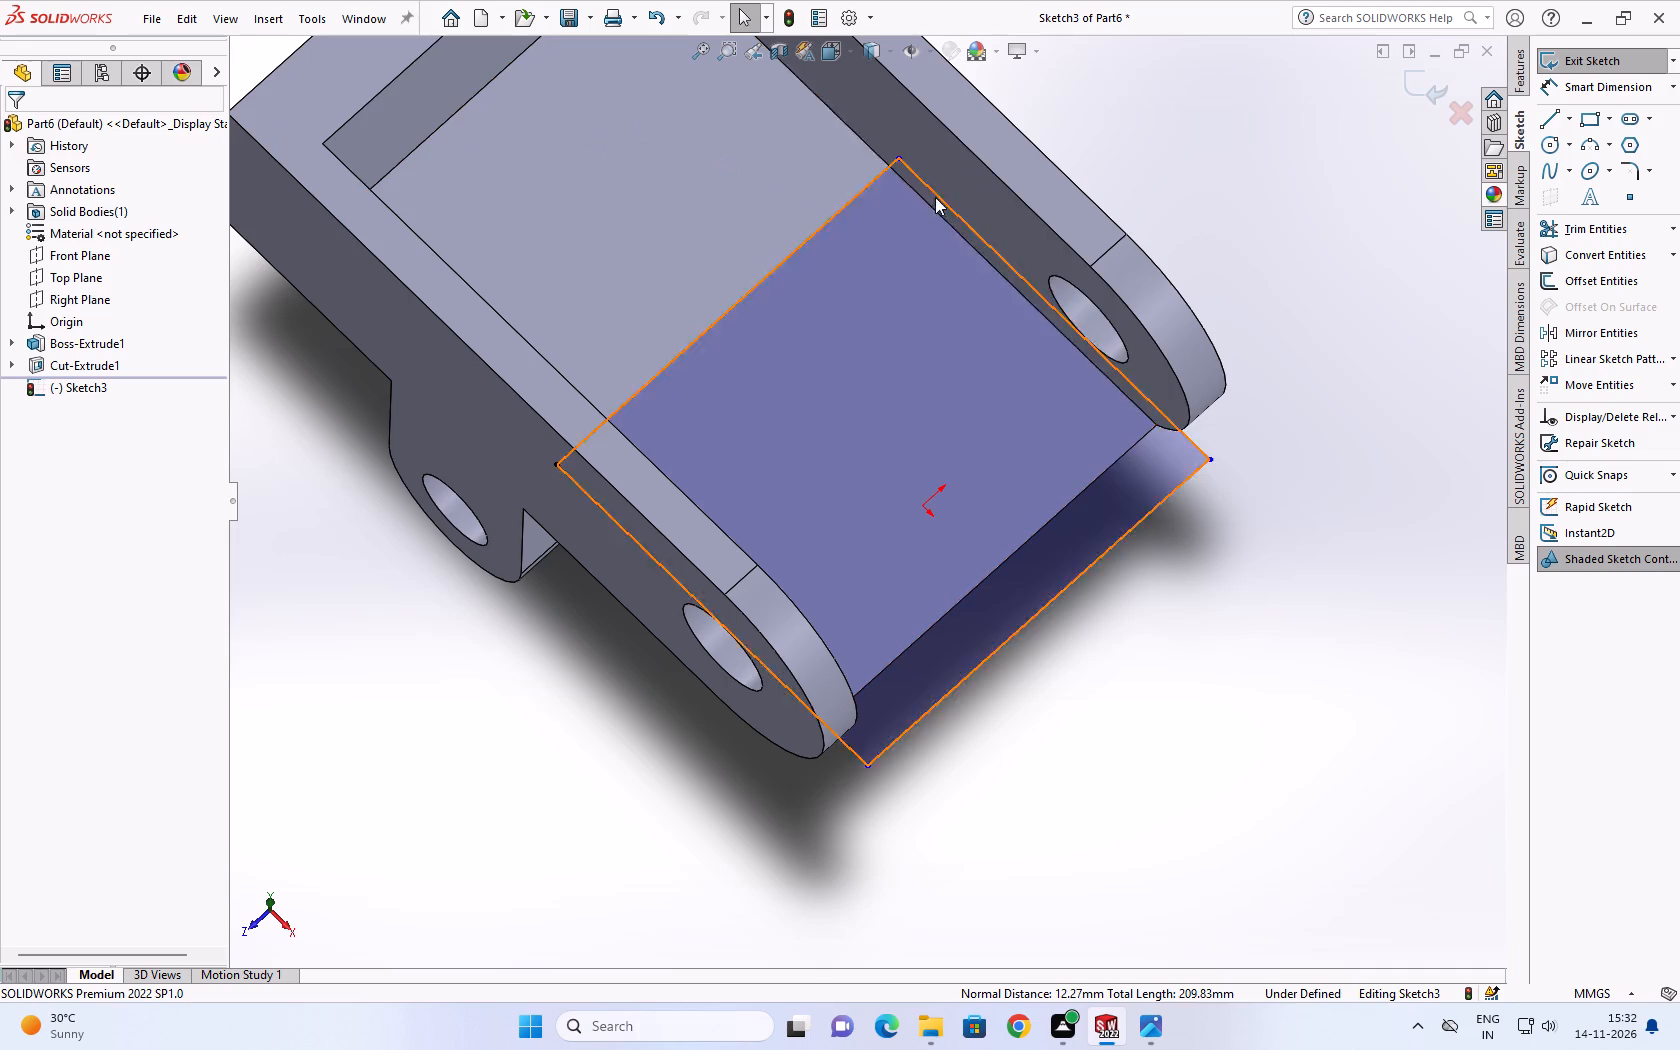
left_click(968, 219)
left_click(954, 233, "ctrl")
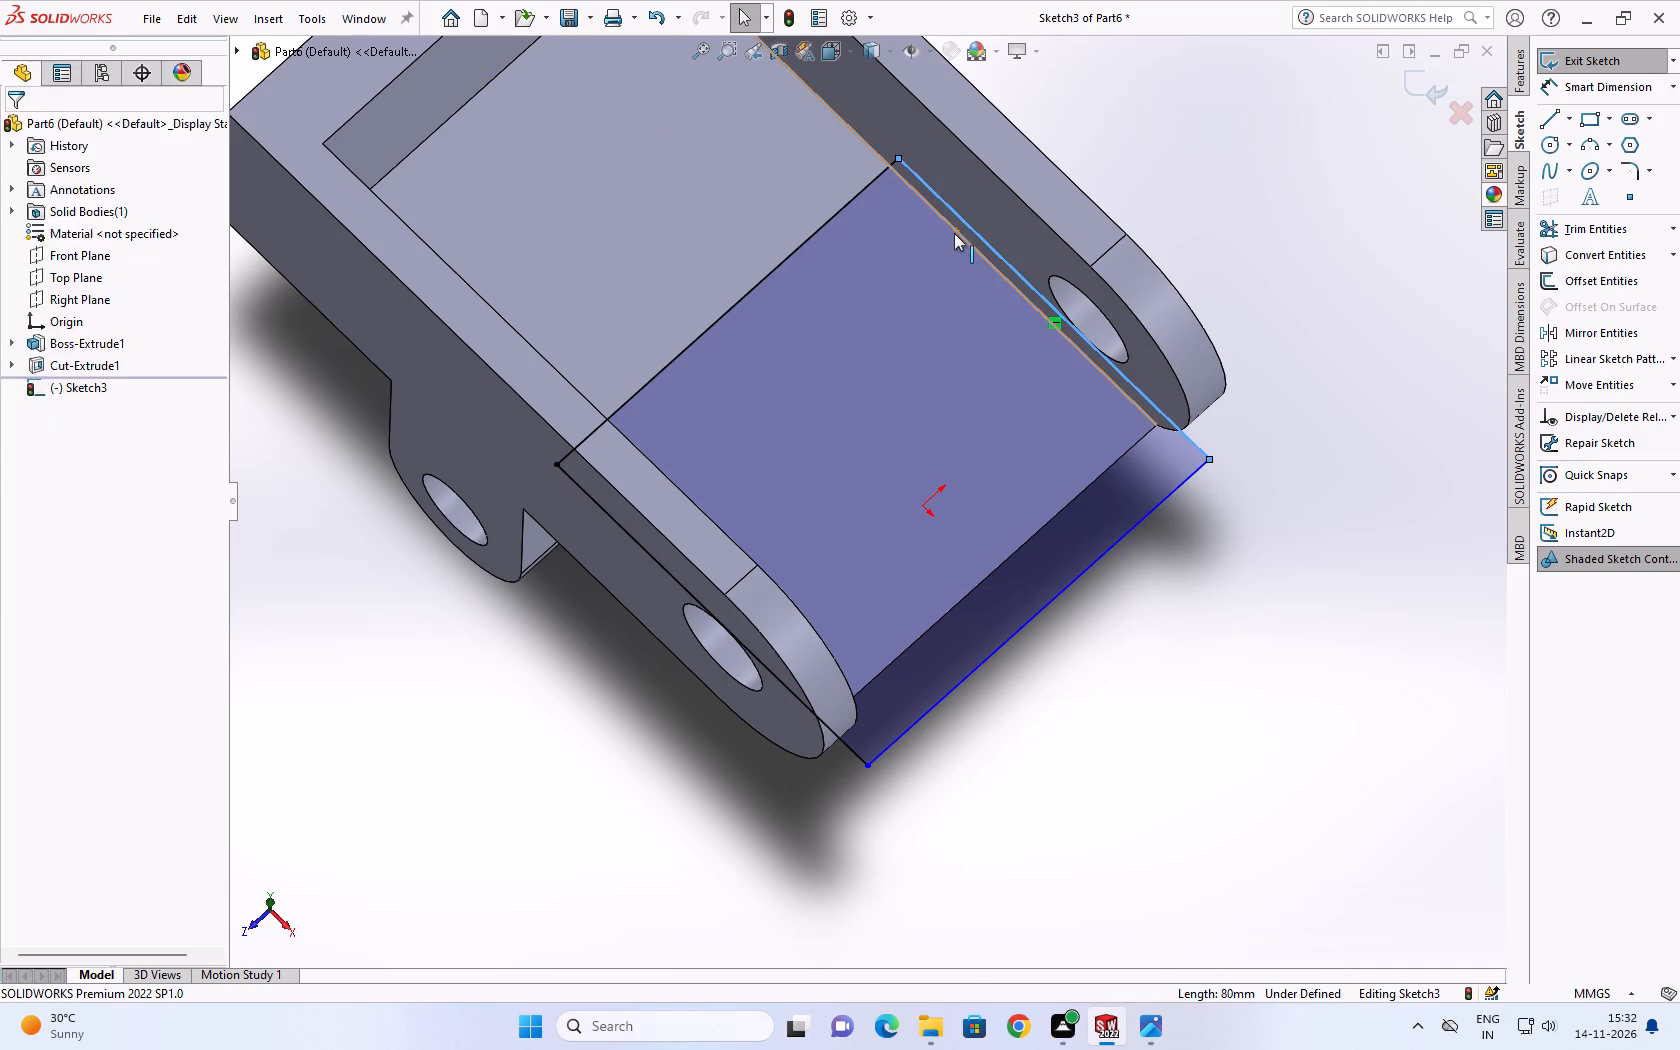
left_click(22, 456)
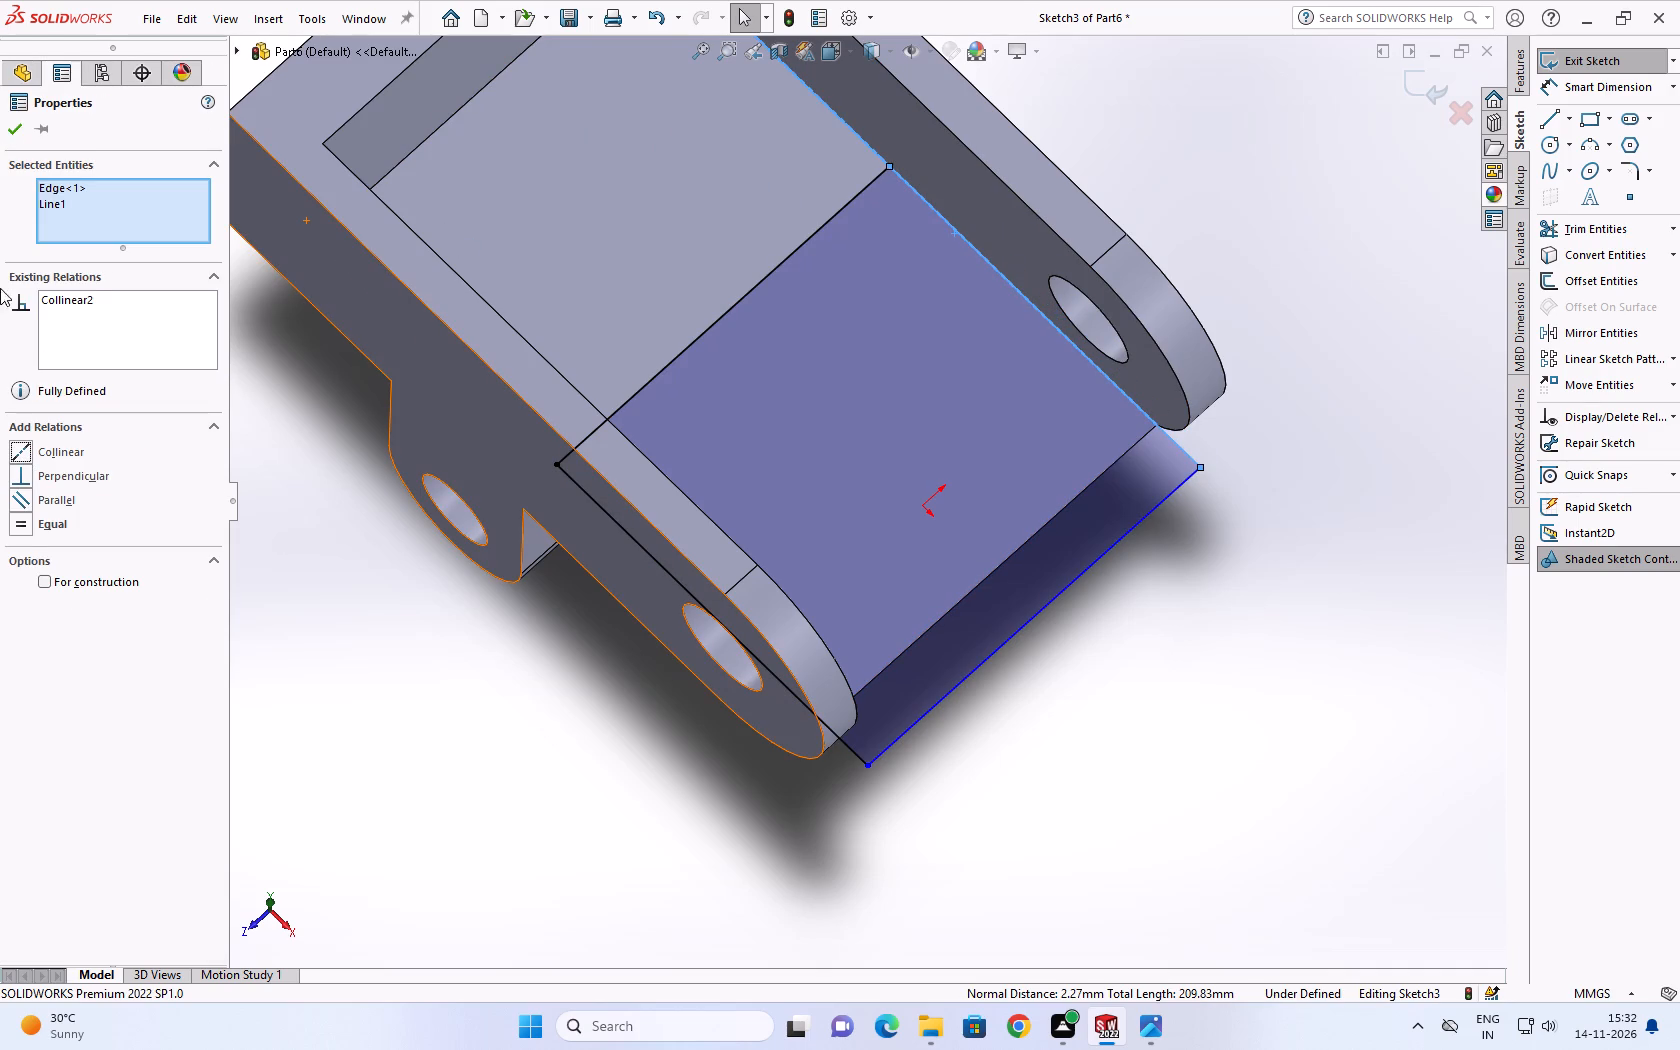
left_click(14, 126)
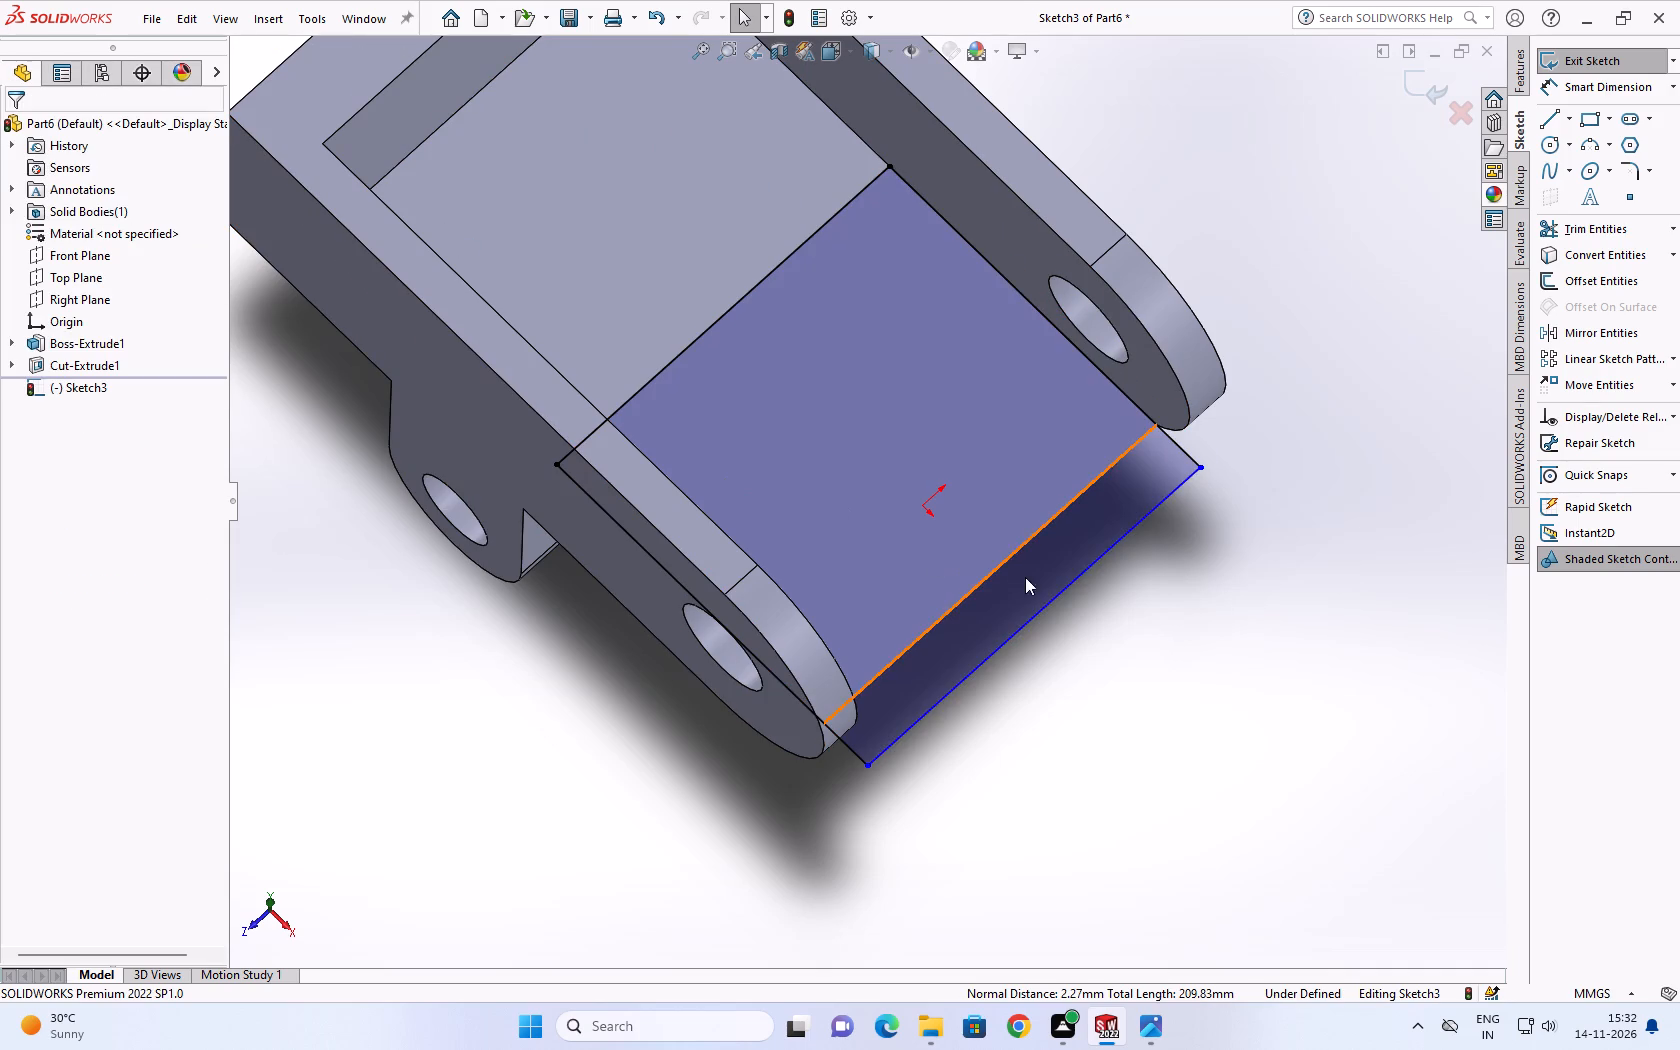
Stretch the rectangle by moving its outer line farther beyond the open fork end.
left_click_drag(1049, 598, 1098, 627)
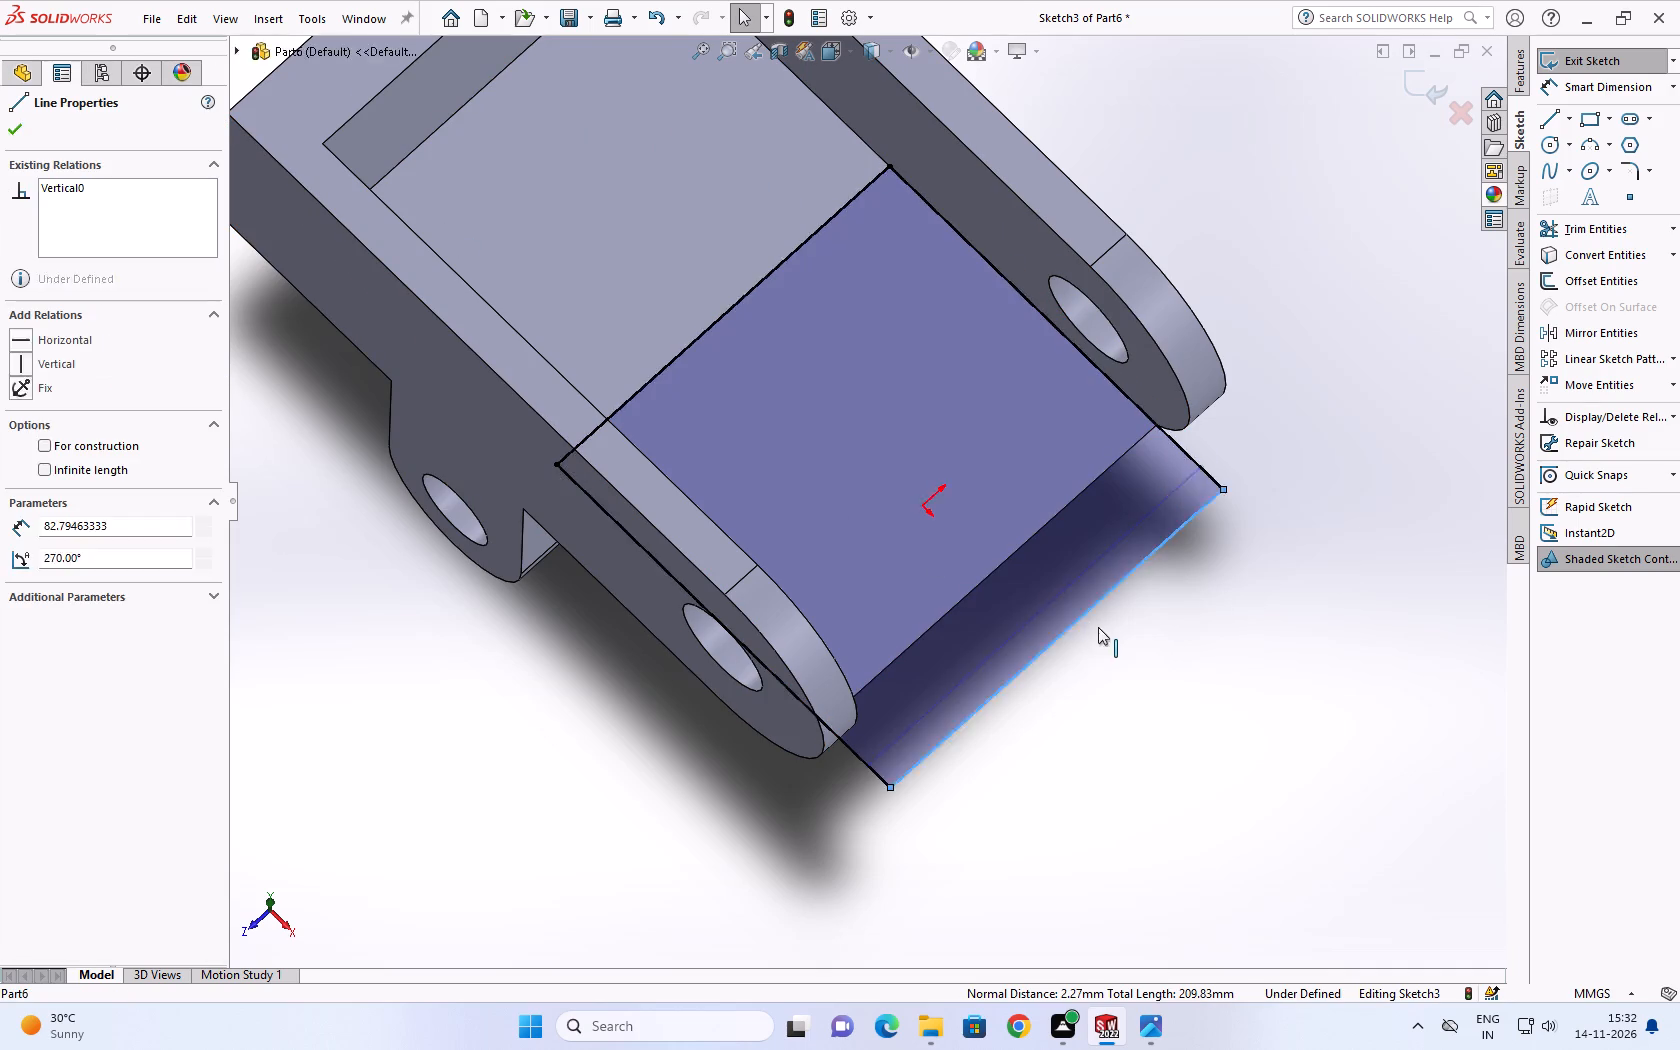
left_click_drag(1098, 627, 1116, 638)
Cut the rectangle through the pocket floor between the fork arms with an Extruded Cut, Mid Plane, 90 mm depth.
left_click(1523, 56)
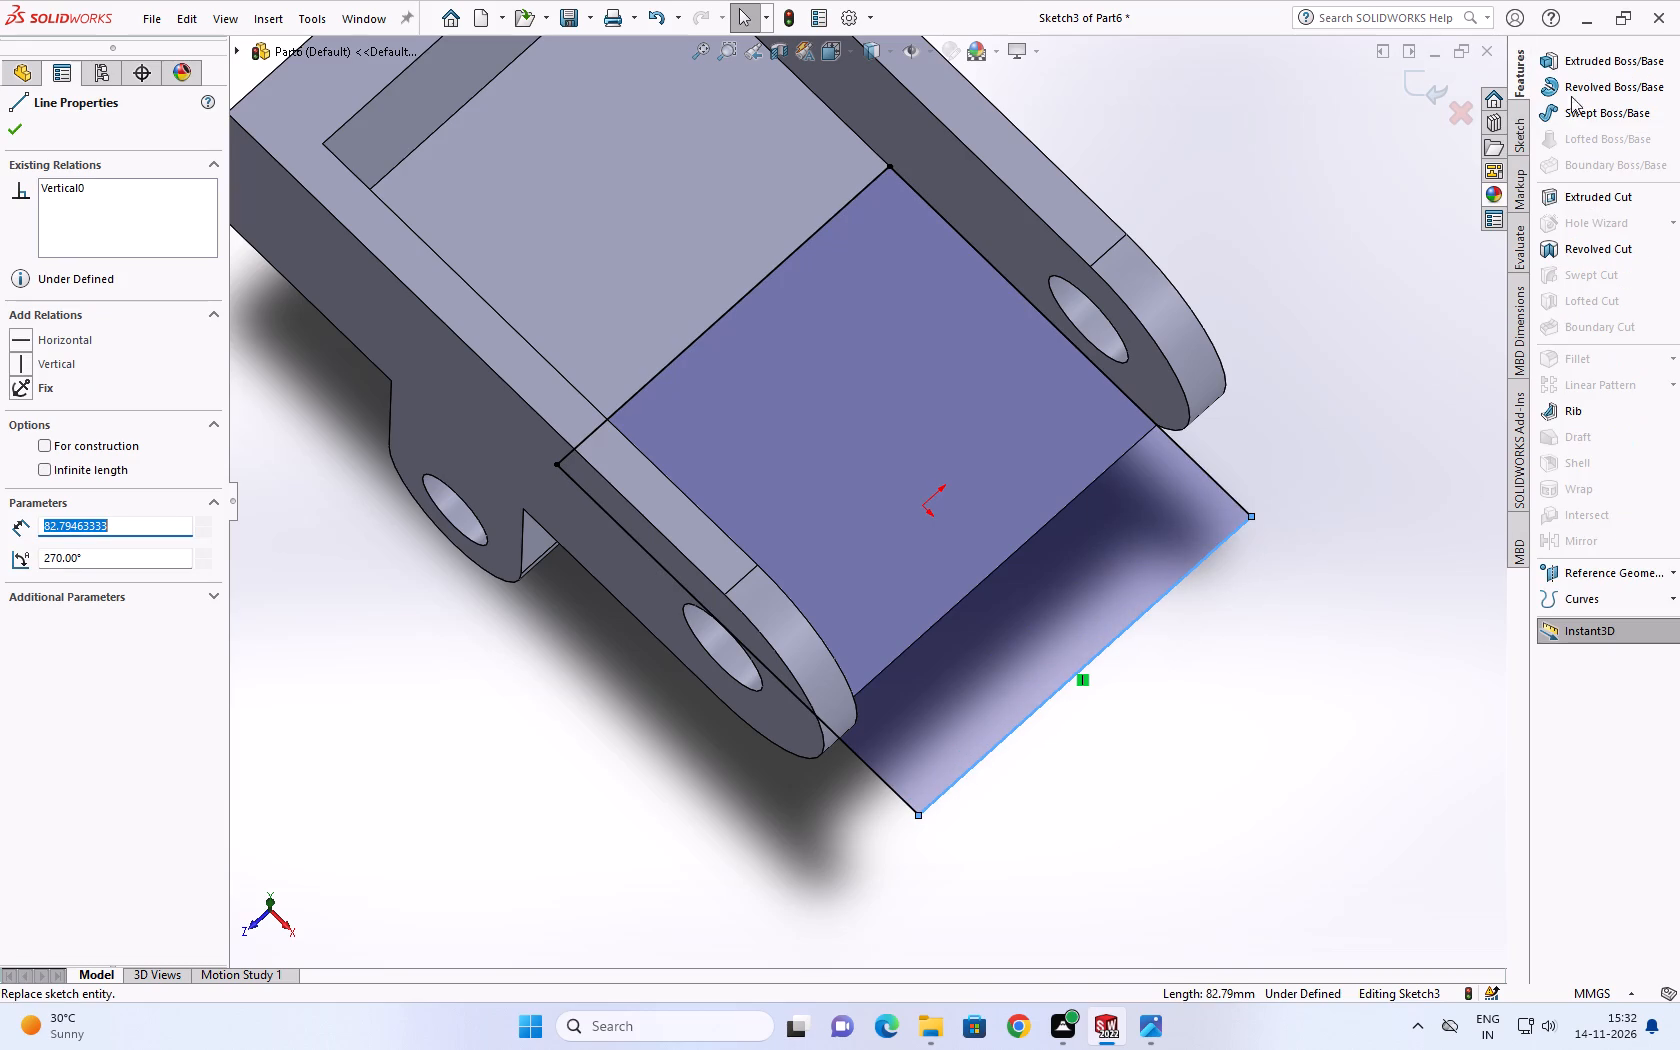
left_click(1595, 193)
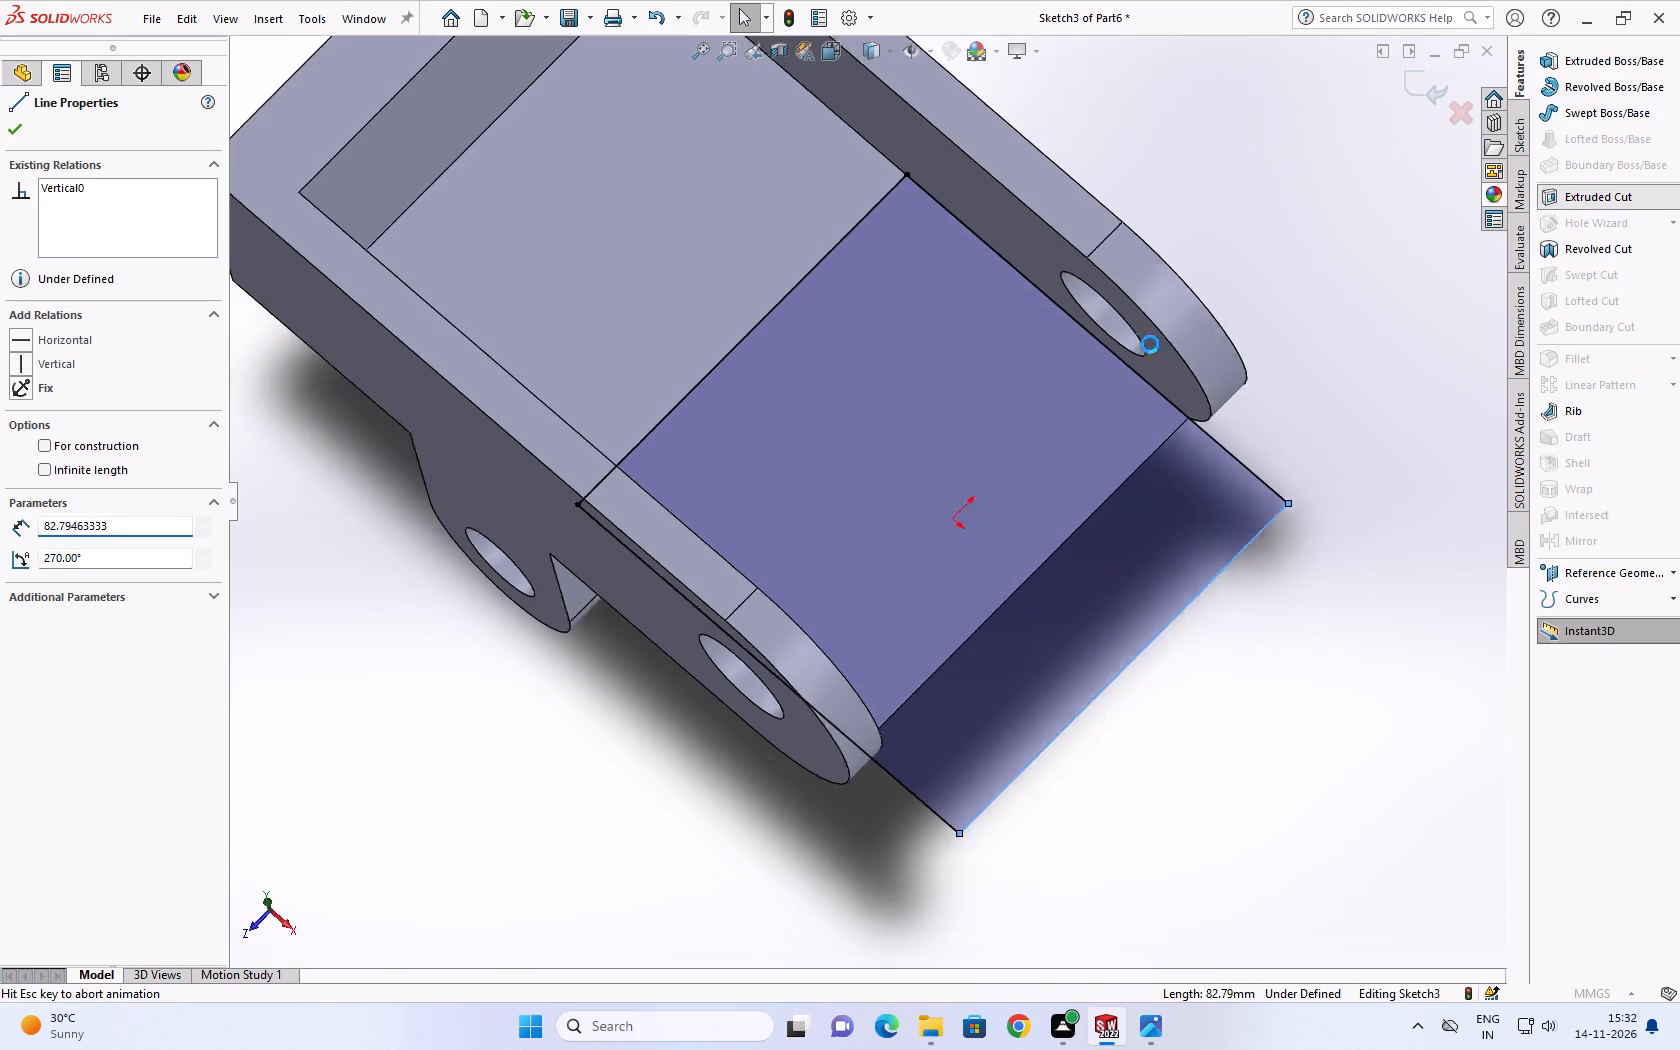
middle_click_drag(930, 341, 931, 0)
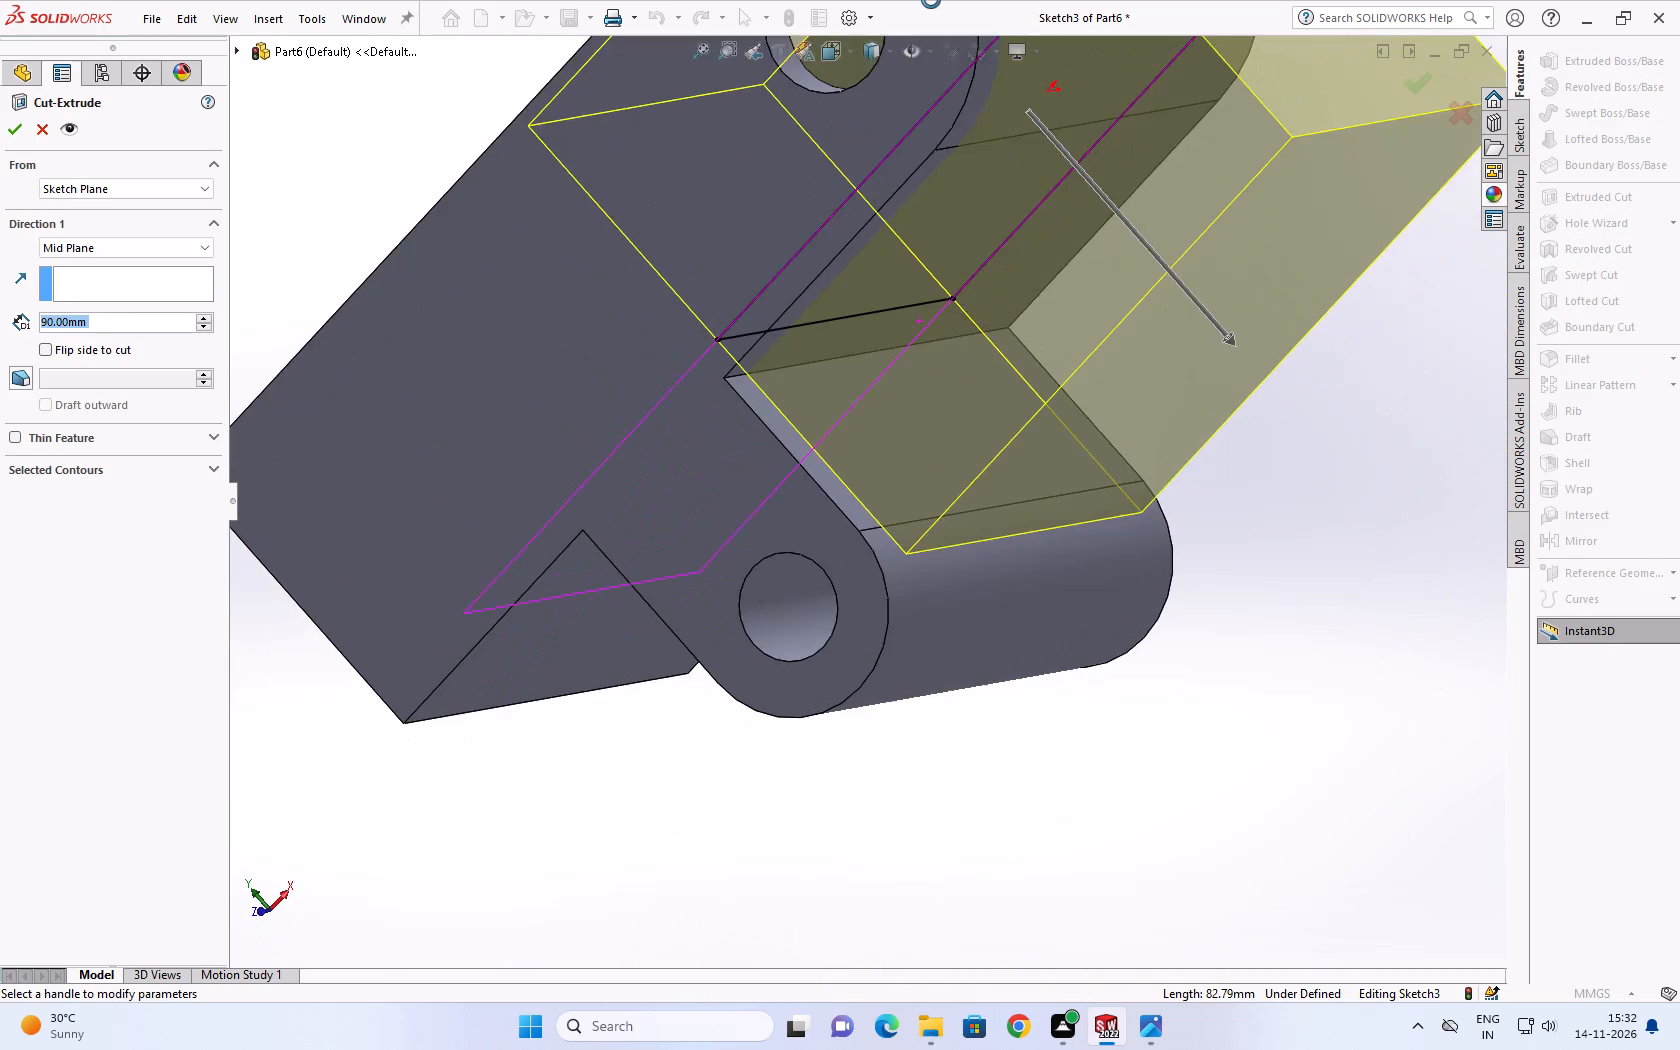
middle_click_drag(931, 0, 1023, 11)
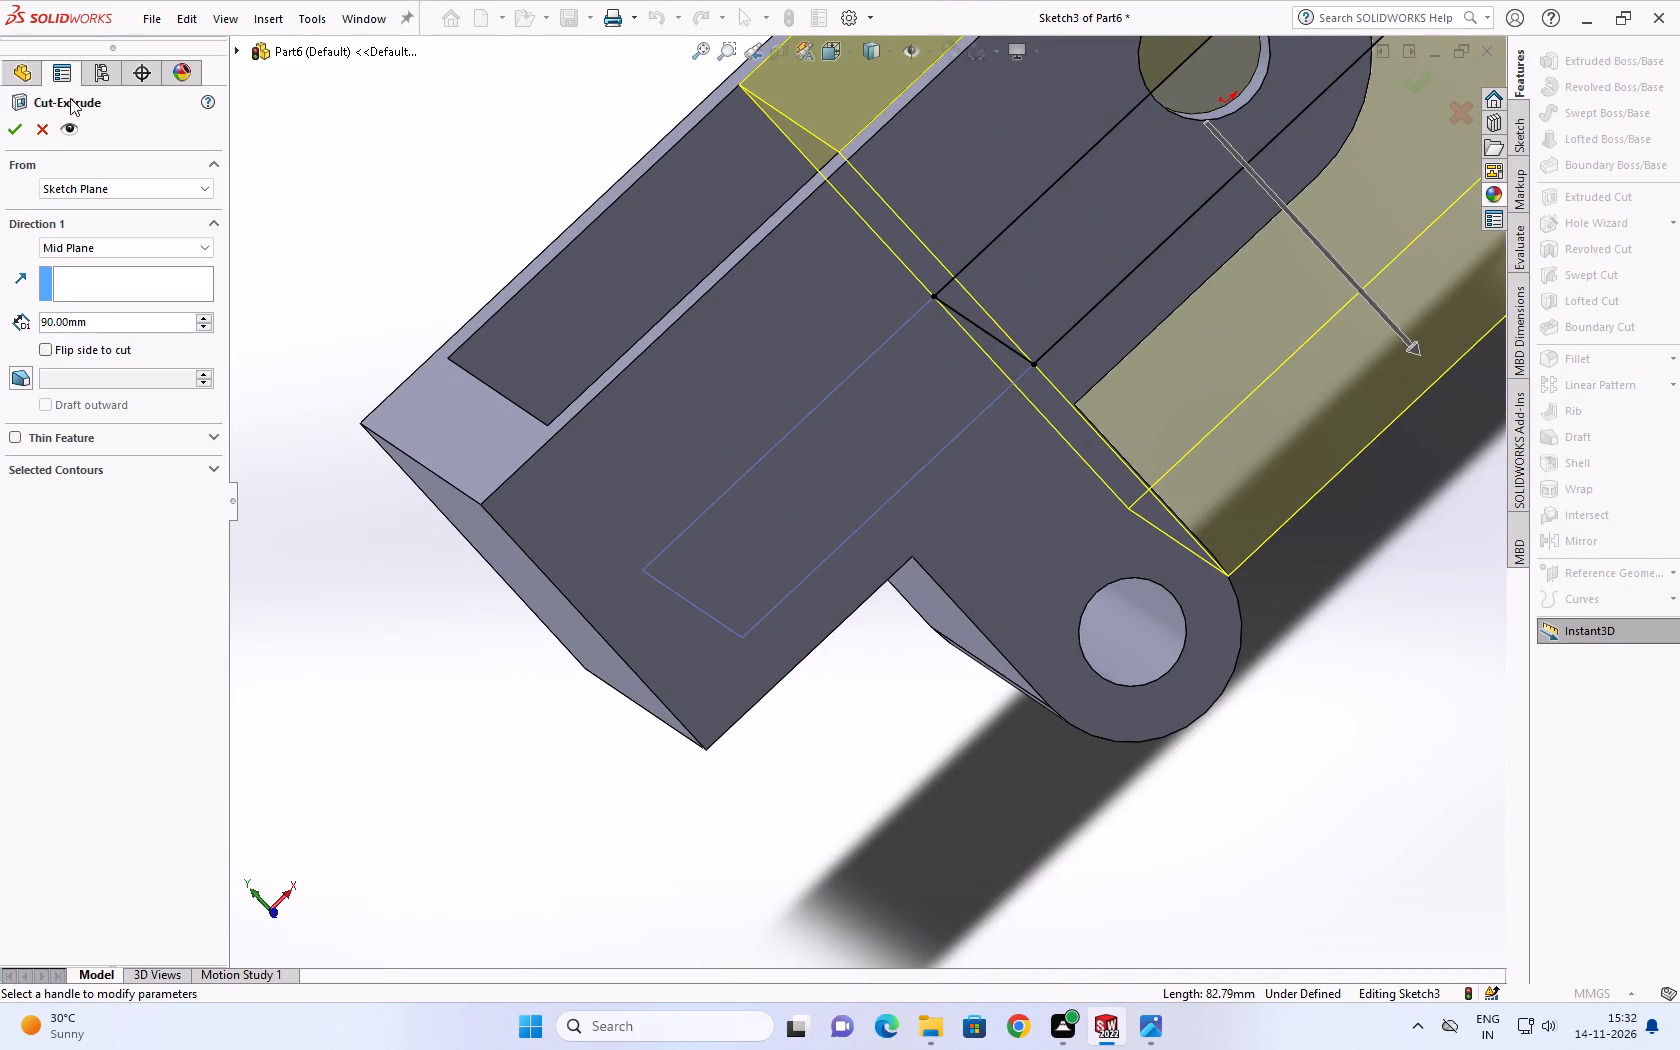
left_click(9, 137)
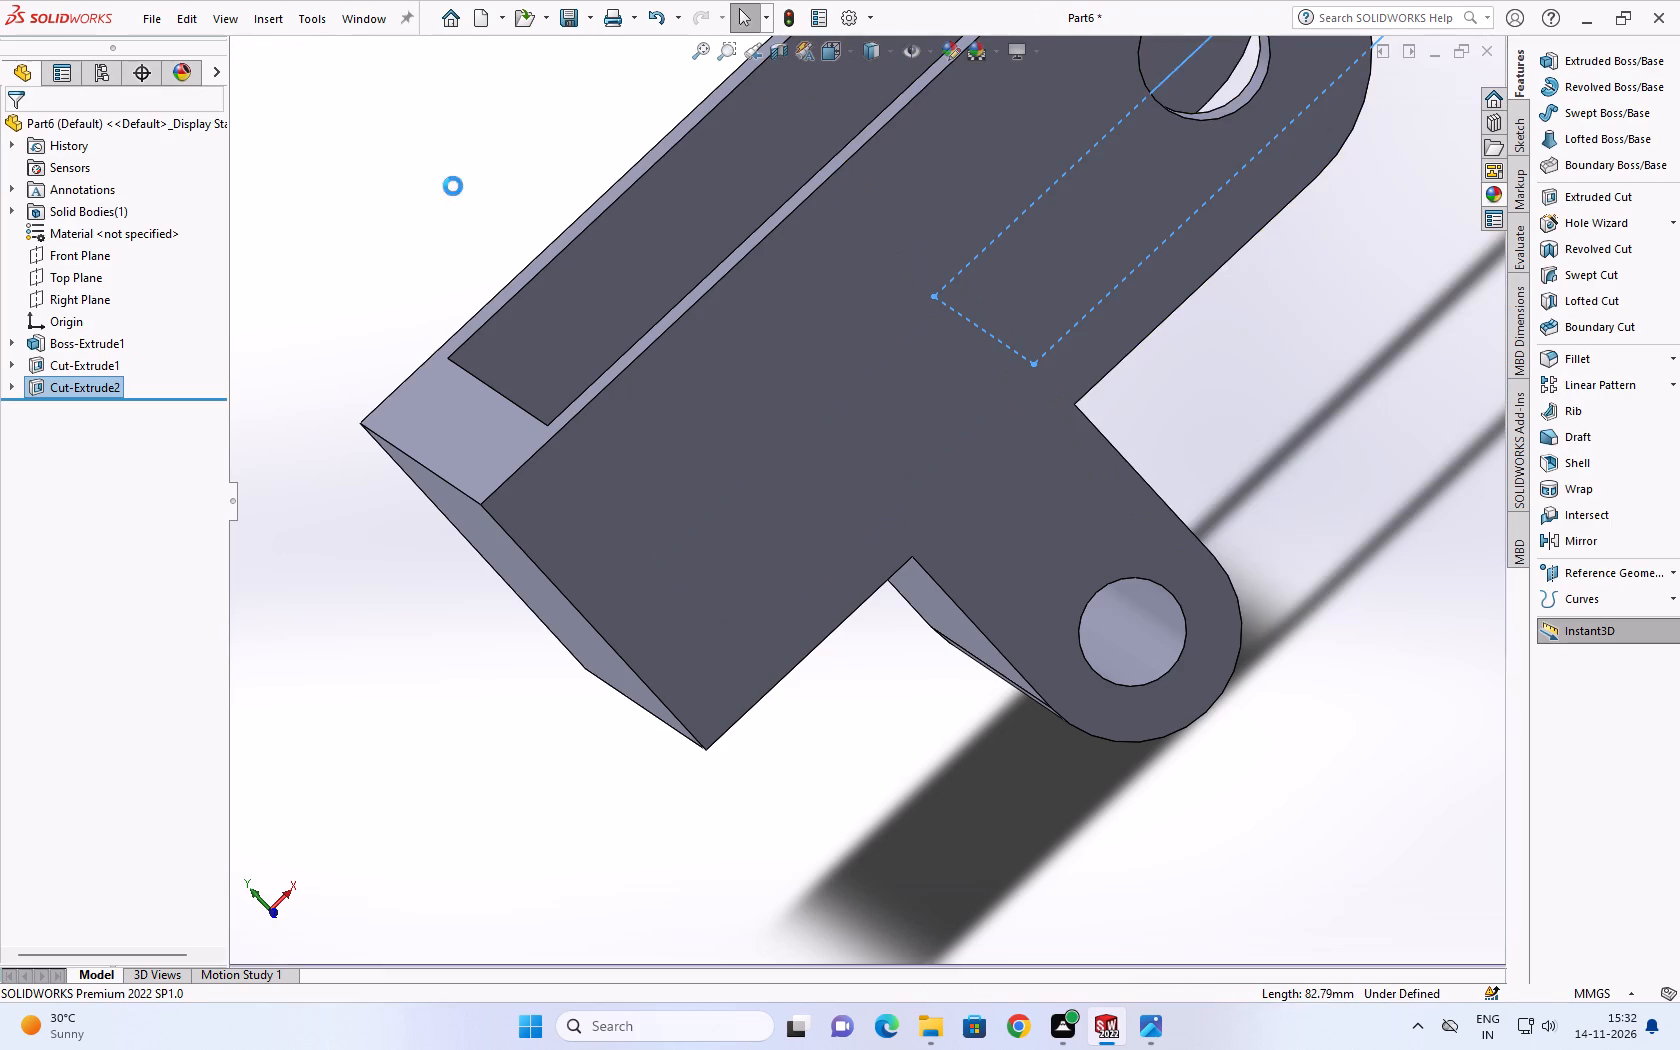
left_click(378, 161)
Start an Extruded Boss from Sketch1, selecting the ring around the fork hole and the adjoining wedge-shaped region as contours.
middle_click_drag(547, 200, 503, 311)
scroll(587, 392, "down", 1)
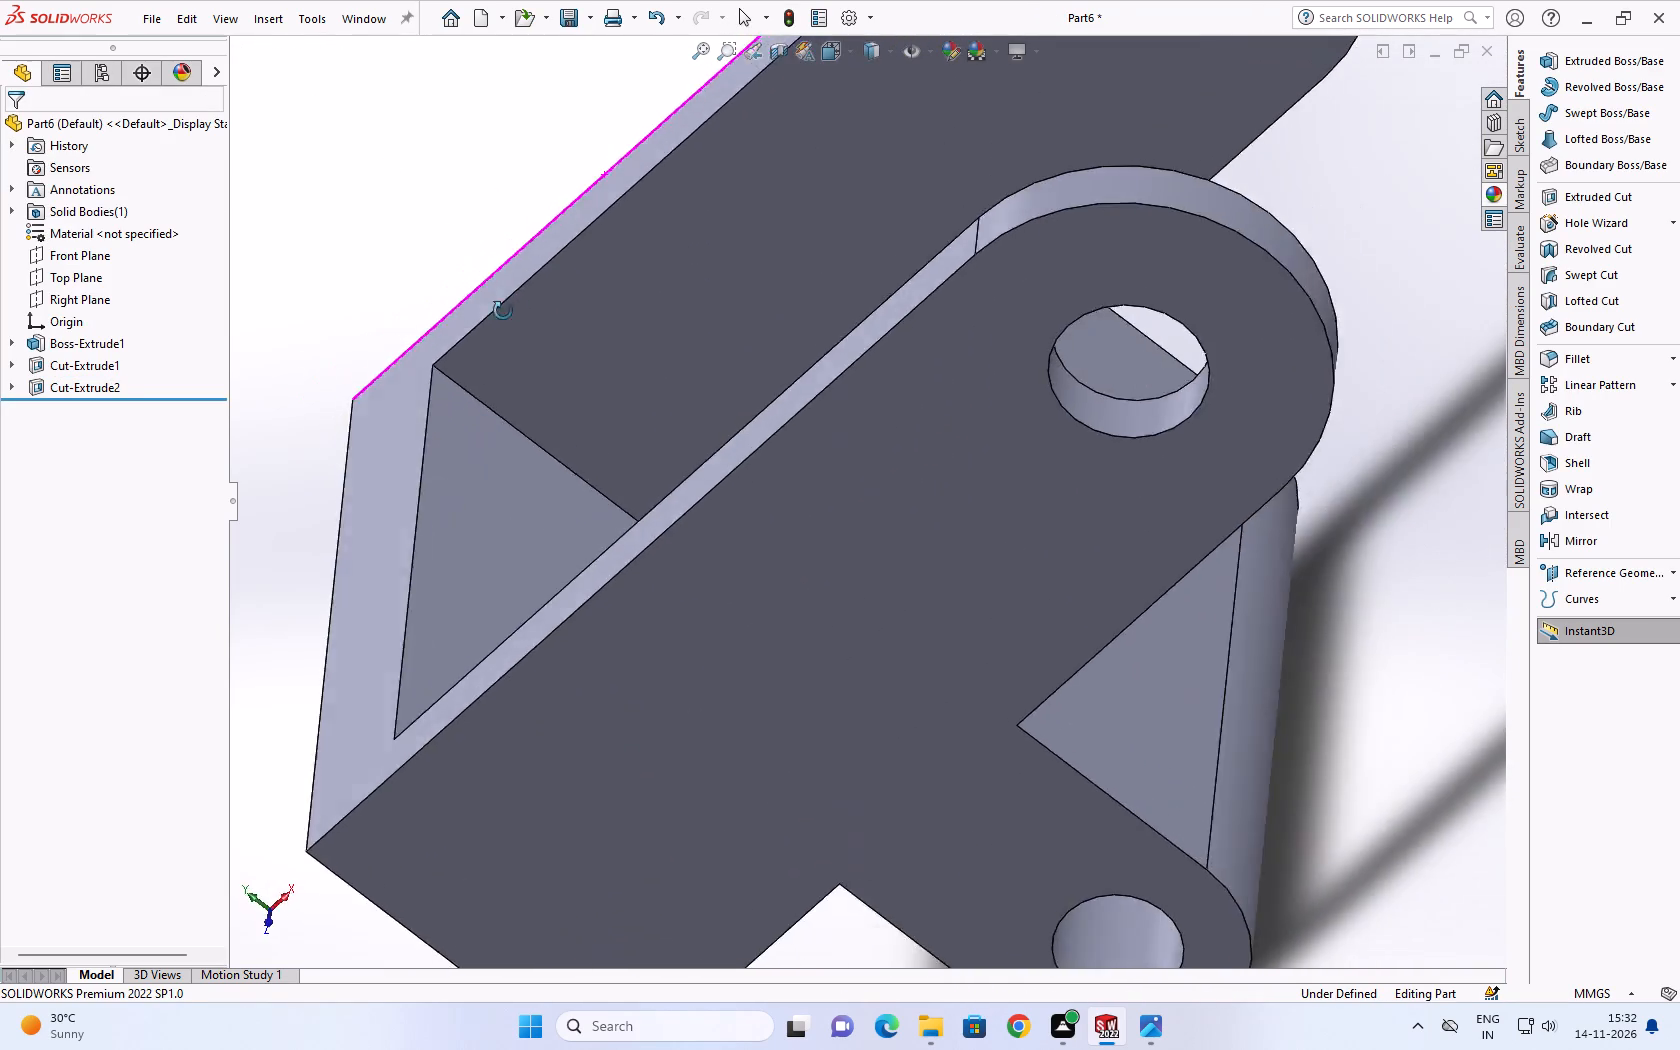
middle_click_drag(503, 311, 555, 336)
scroll(546, 352, "up", 2)
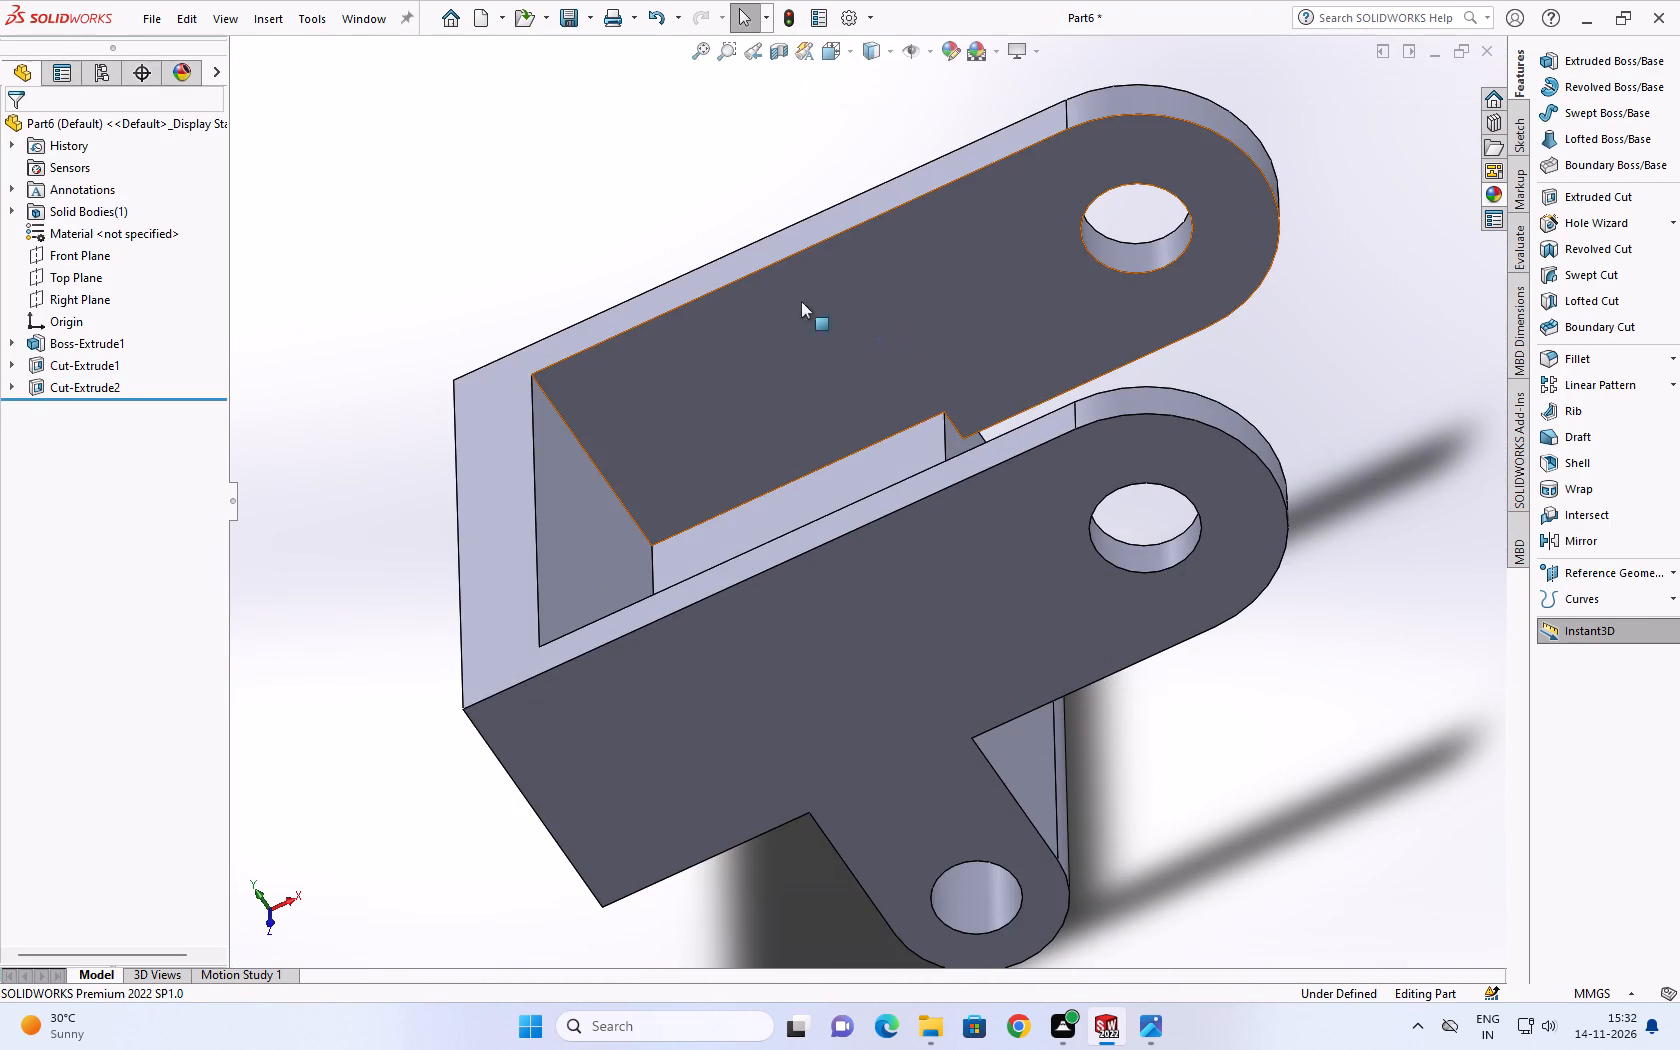
left_click(5, 334)
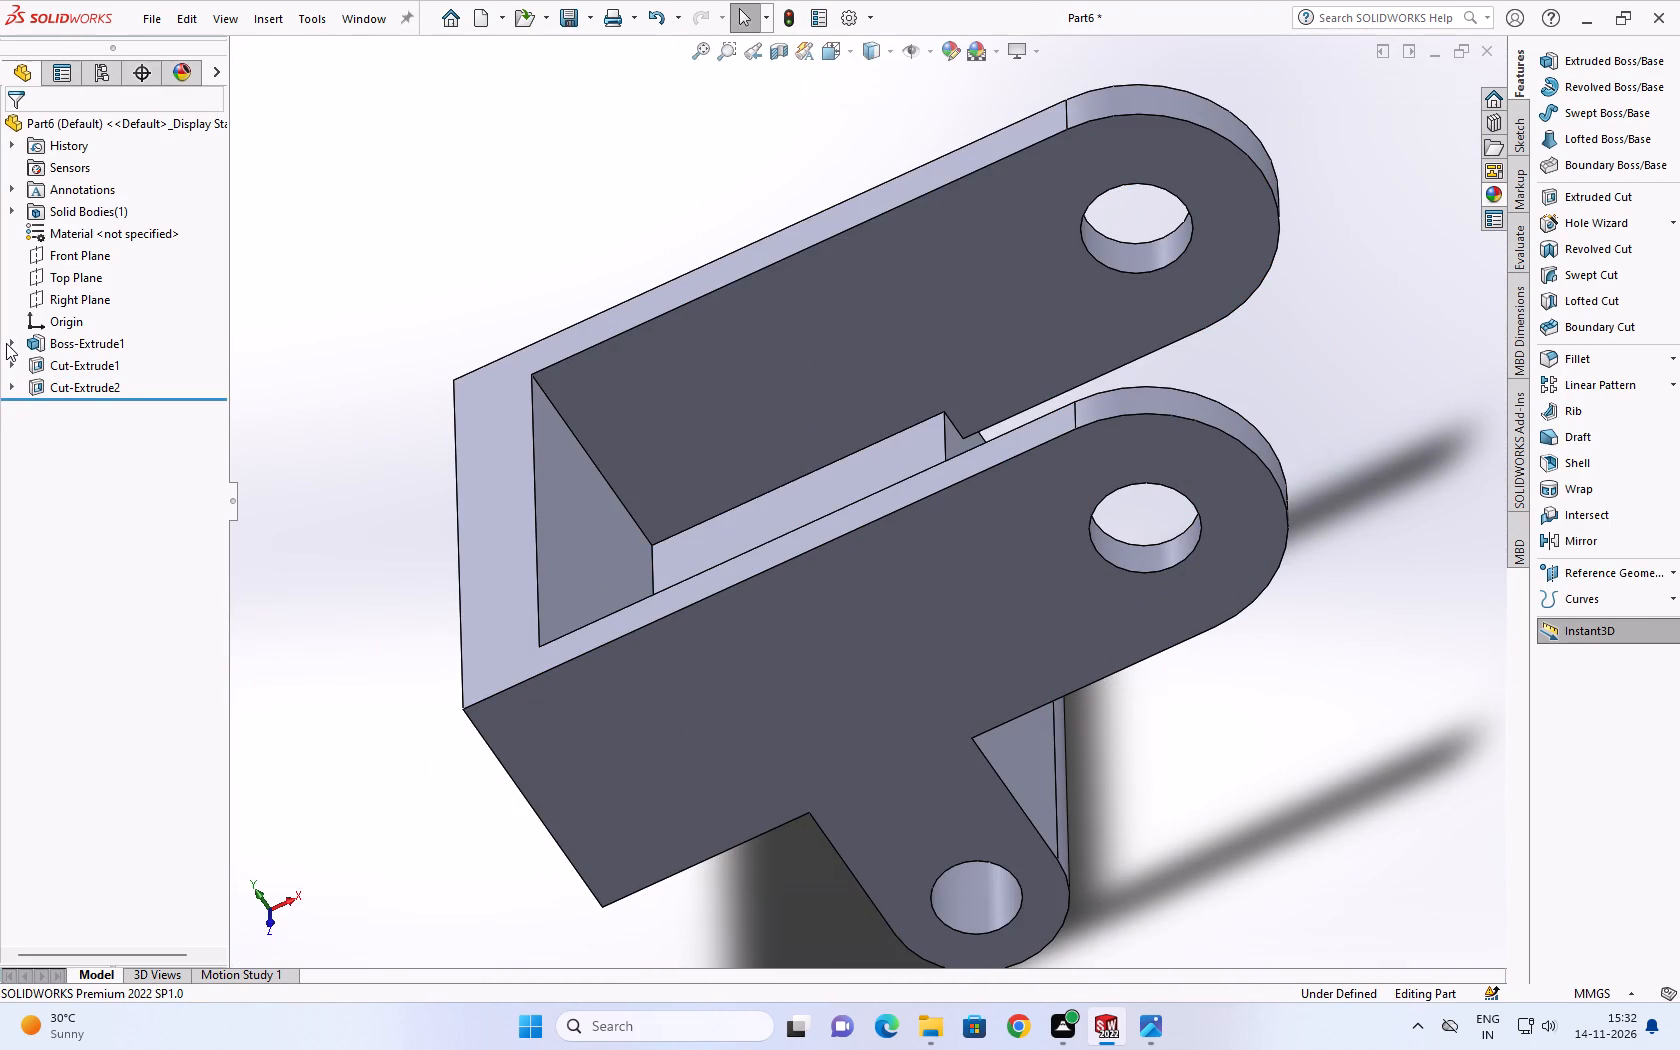
left_click(6, 343)
left_click(10, 343)
left_click(58, 364)
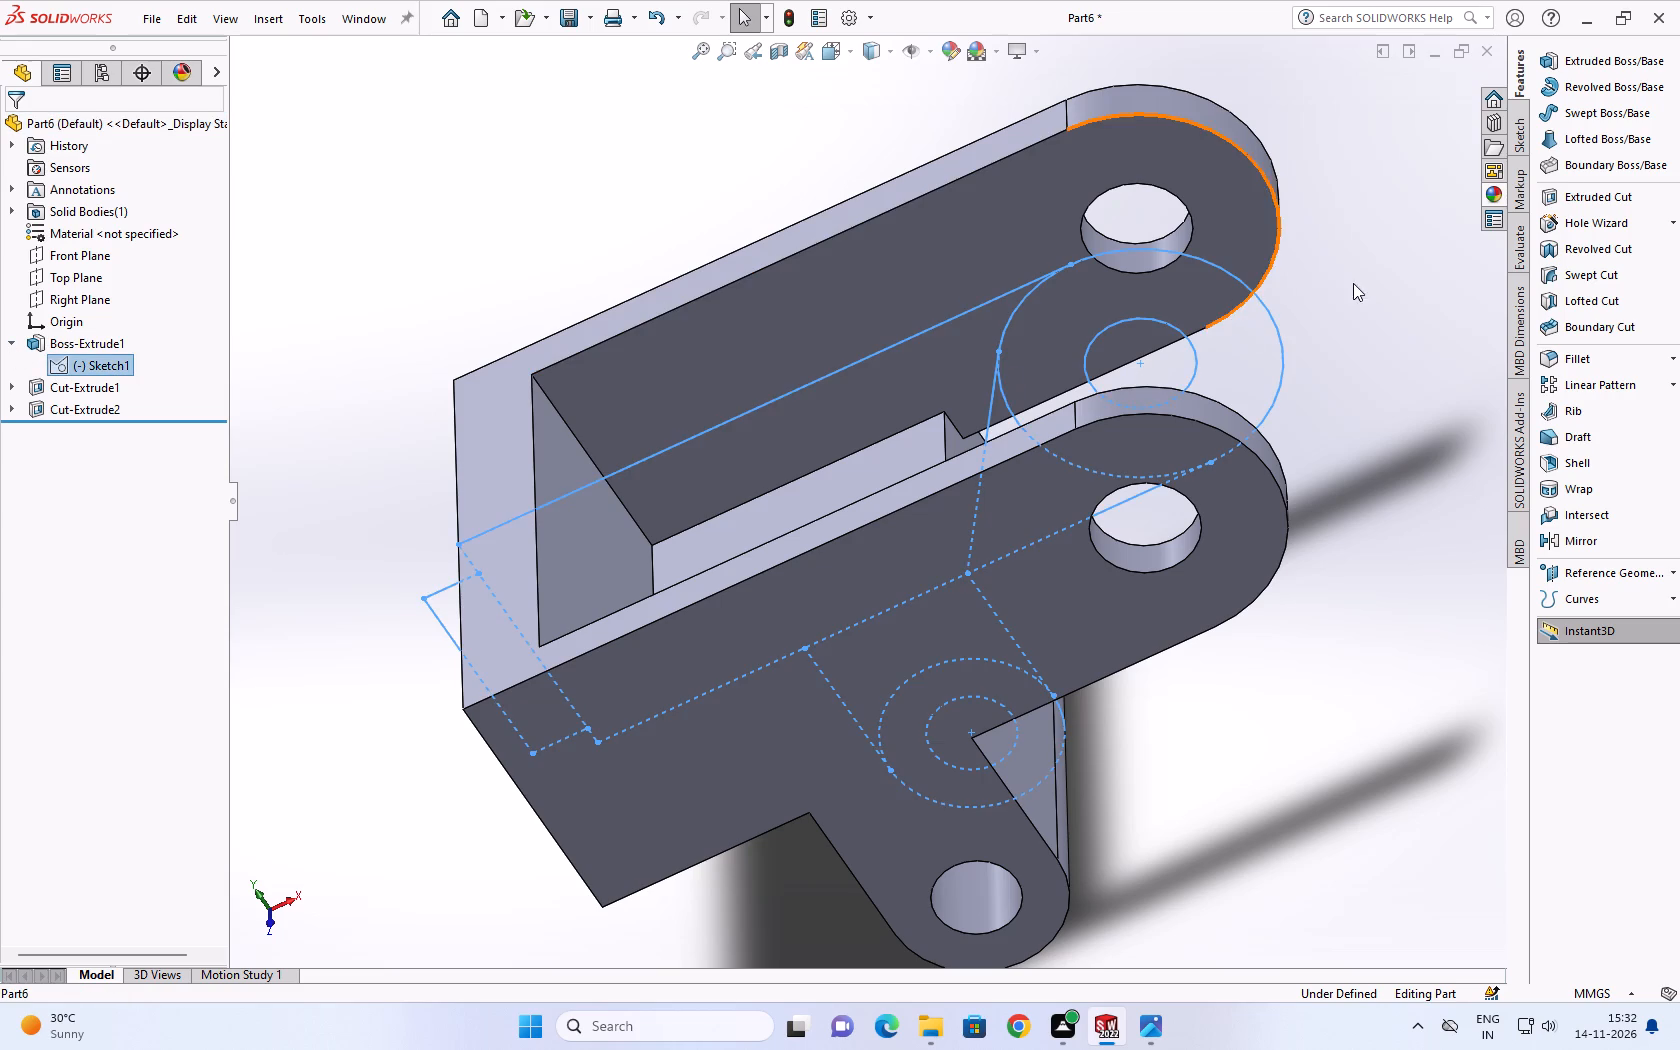
left_click(1553, 64)
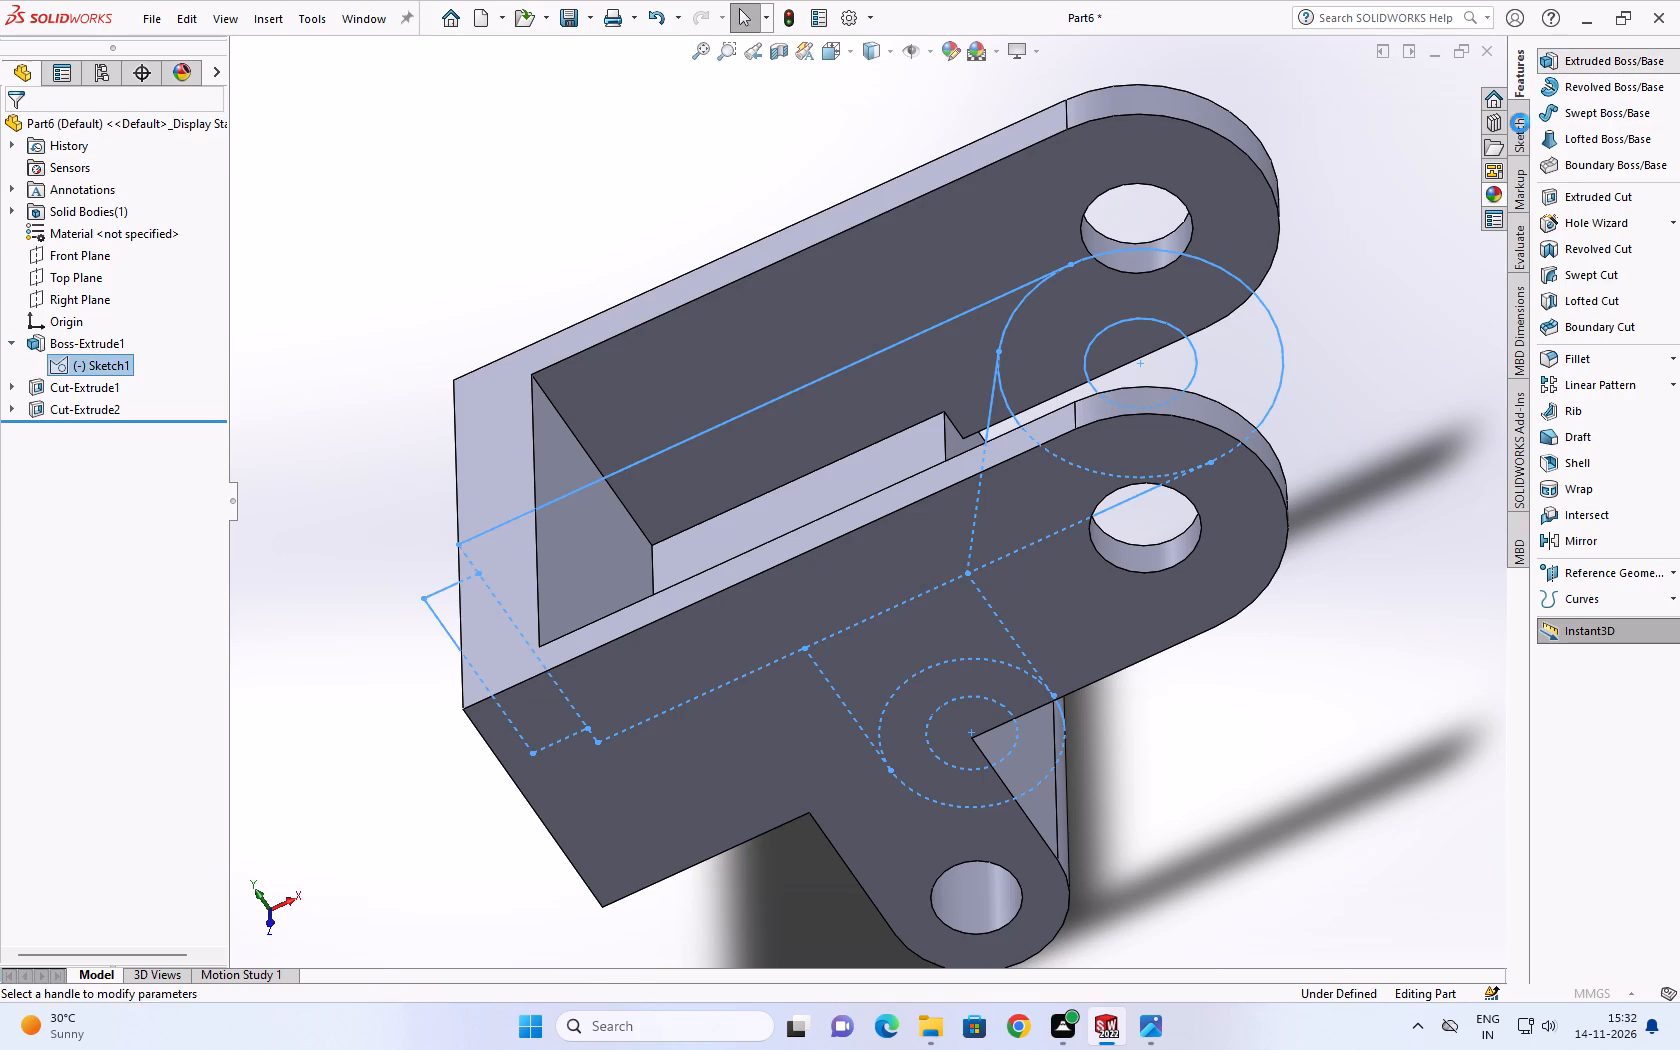
left_click(1240, 359)
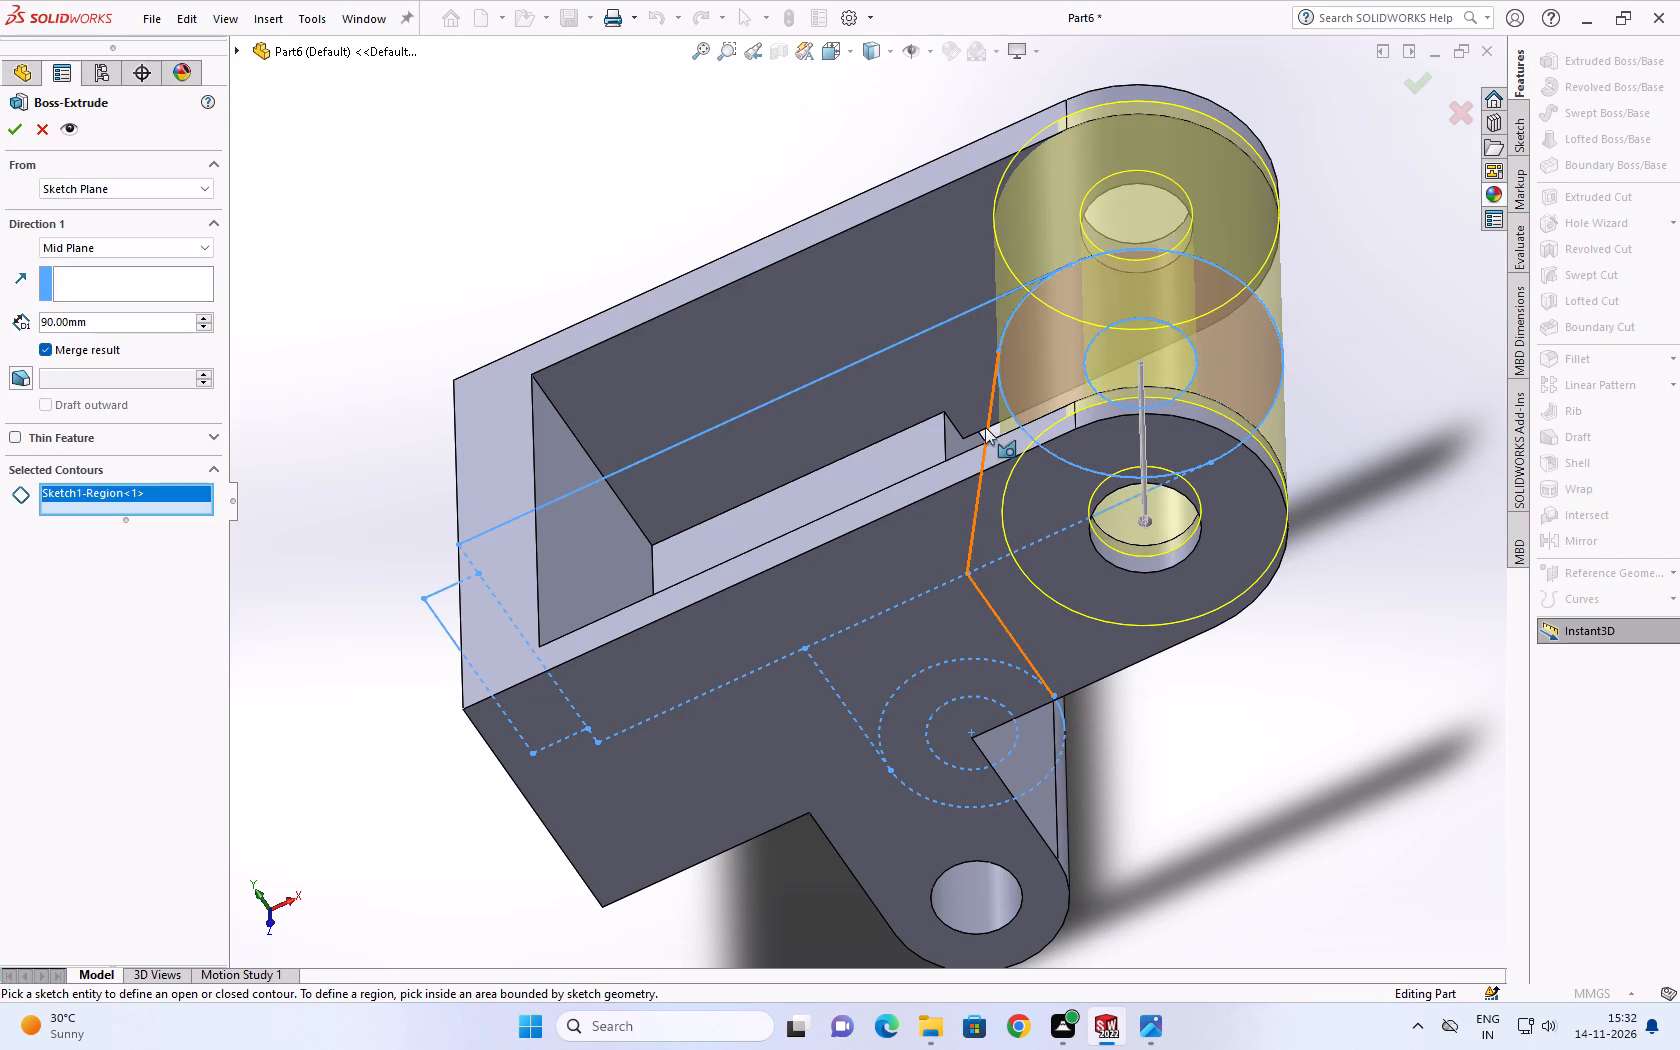
left_click(1002, 427)
middle_click_drag(961, 388, 1064, 329)
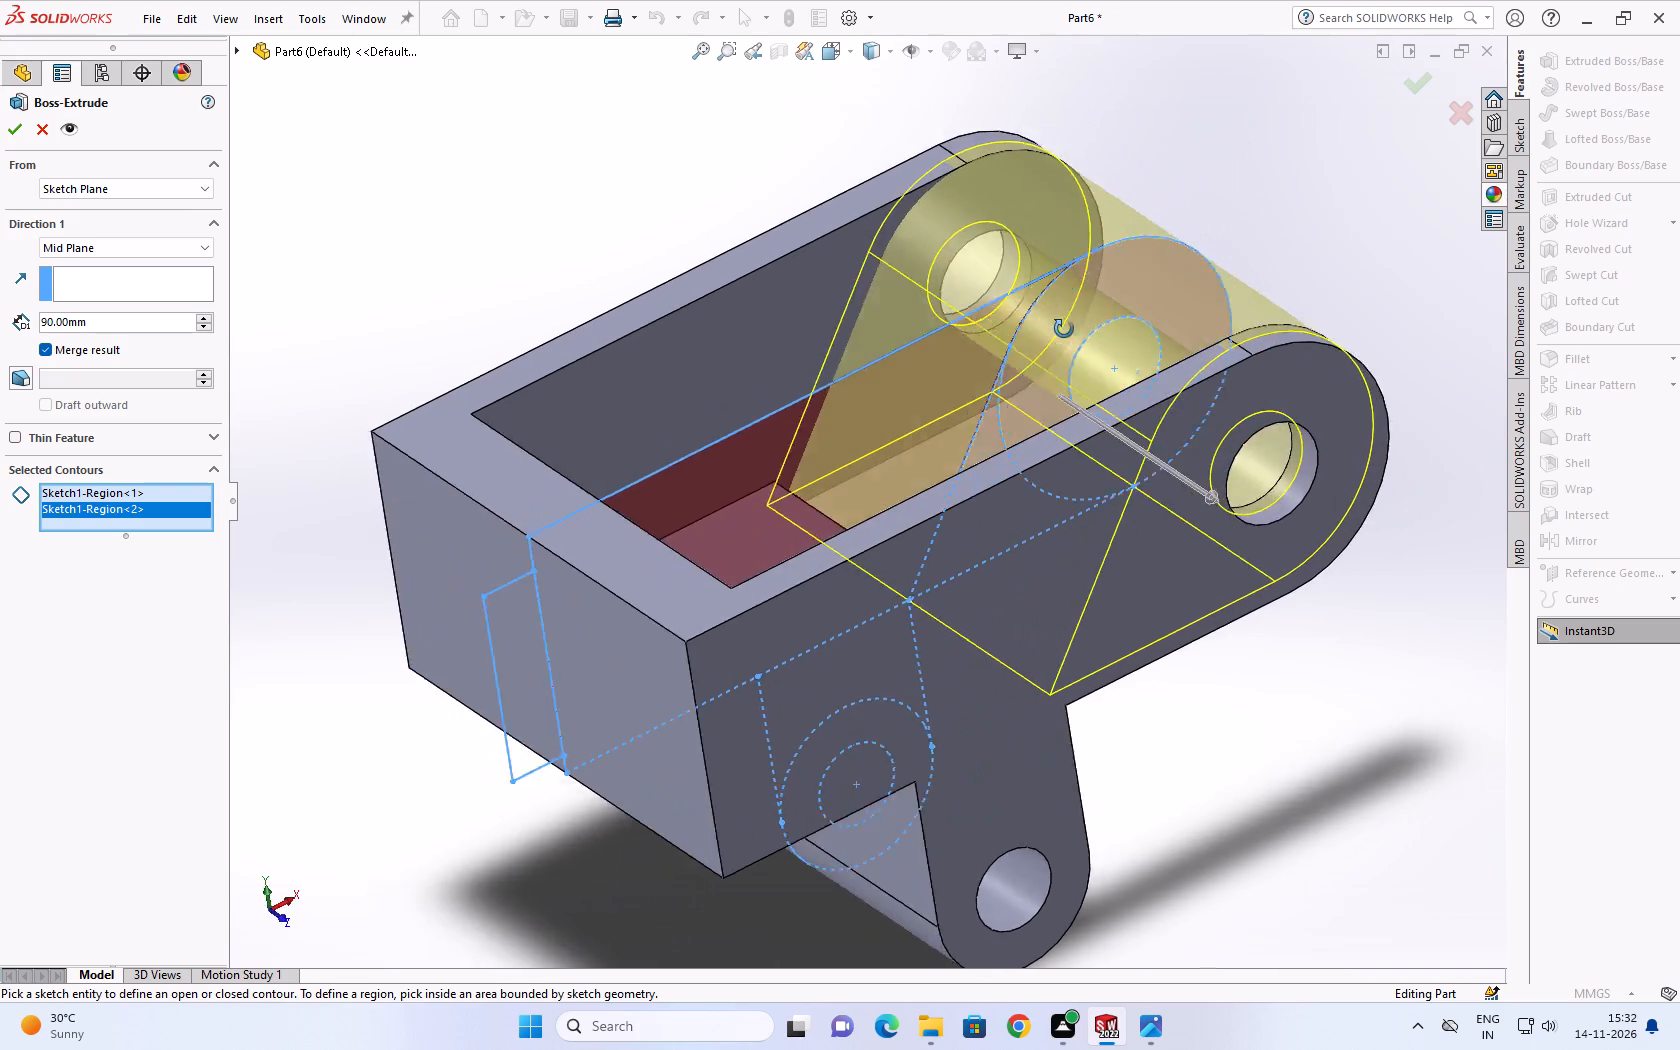
middle_click_drag(1064, 329, 1116, 425)
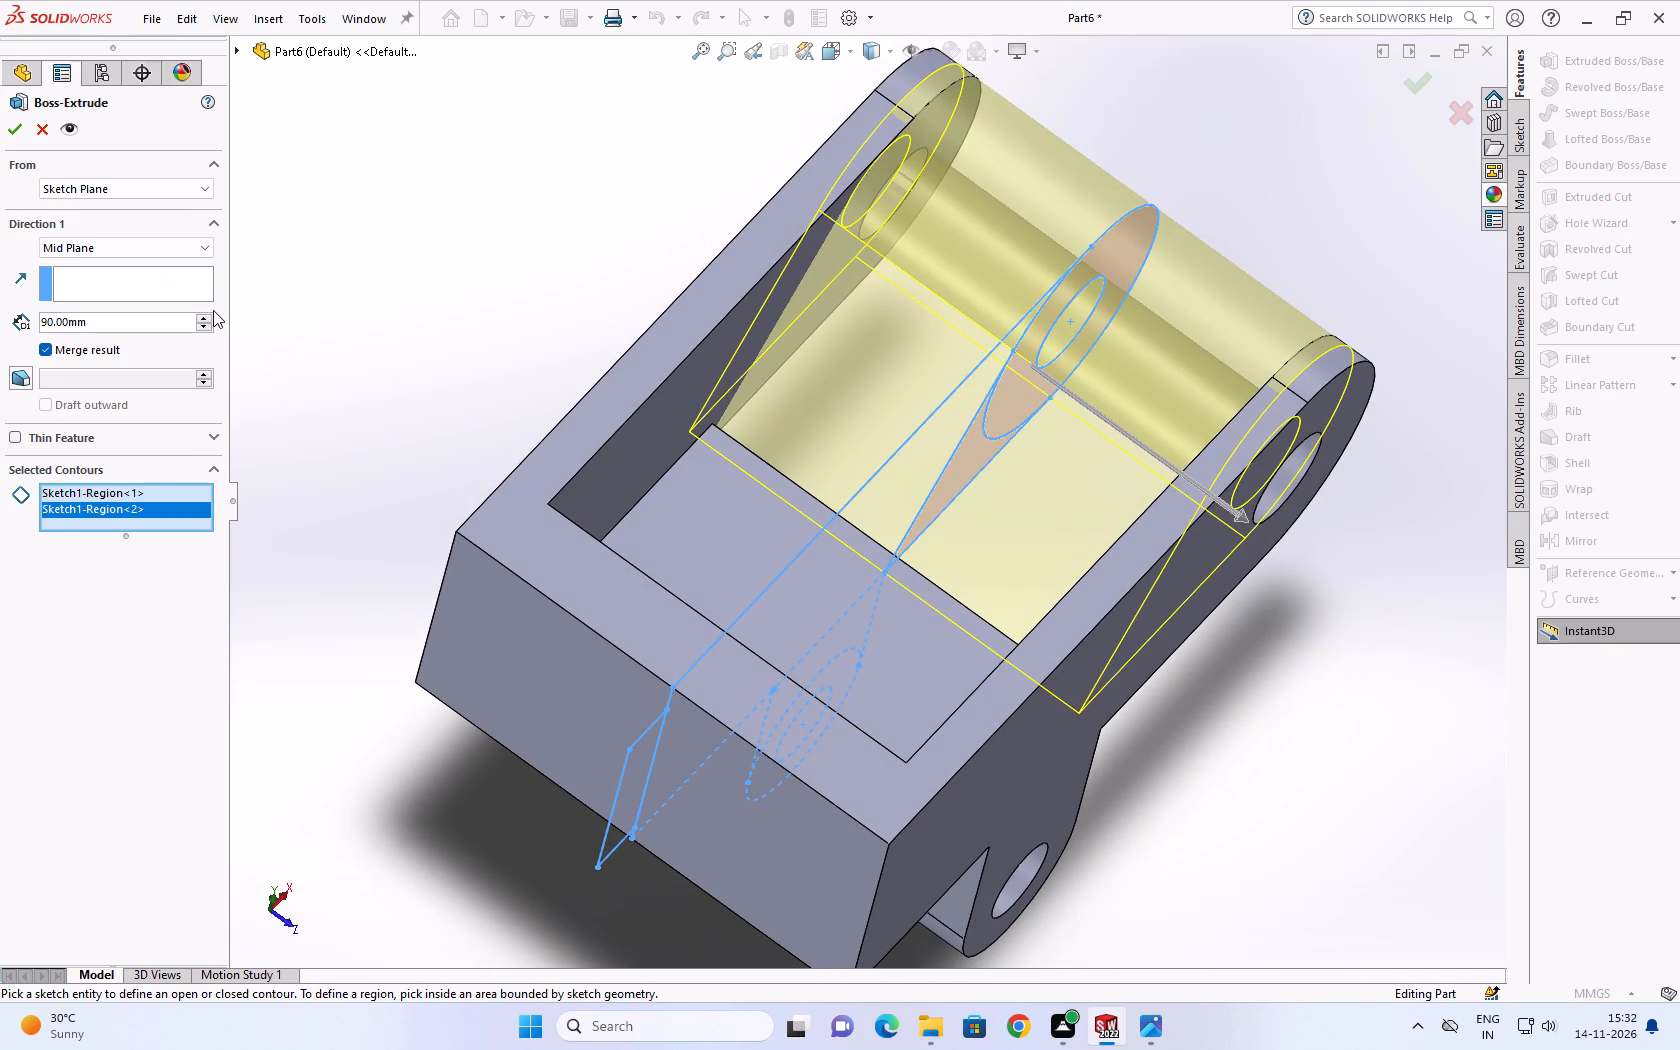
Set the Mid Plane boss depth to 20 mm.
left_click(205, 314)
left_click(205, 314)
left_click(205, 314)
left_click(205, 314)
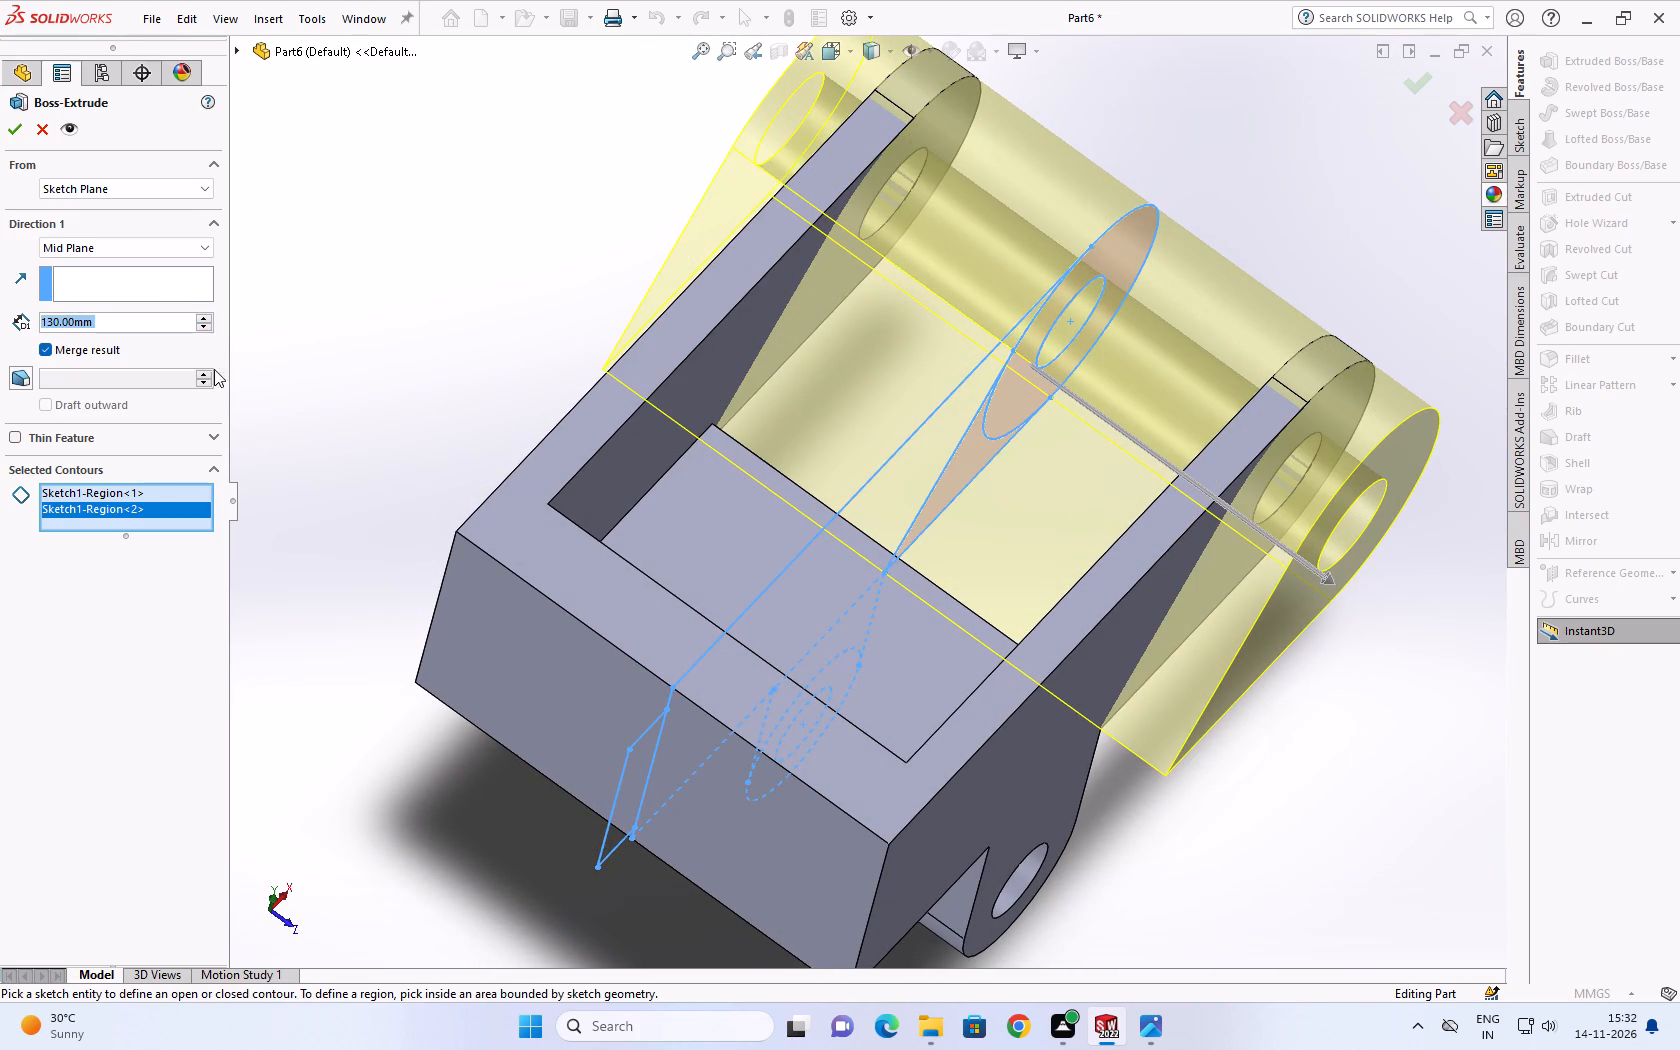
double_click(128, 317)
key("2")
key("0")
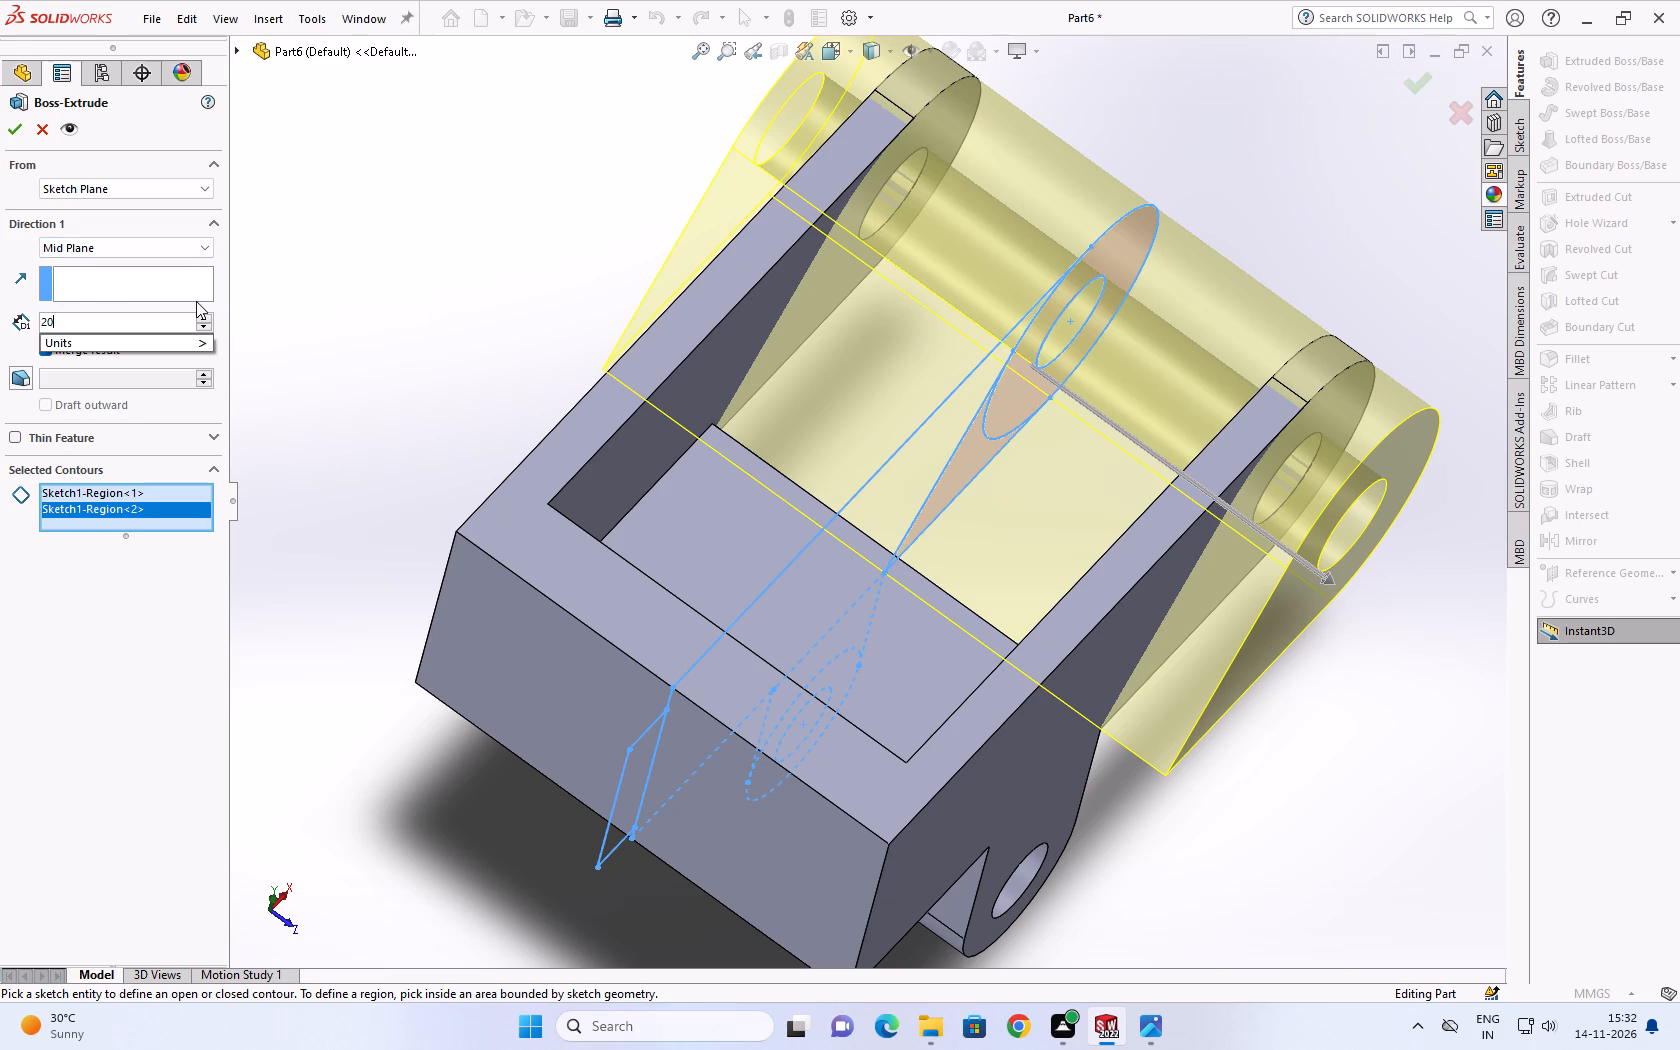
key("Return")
Start the extrusion from Surface/Face/Plane, using the inner face of the far fork arm.
left_click(116, 183)
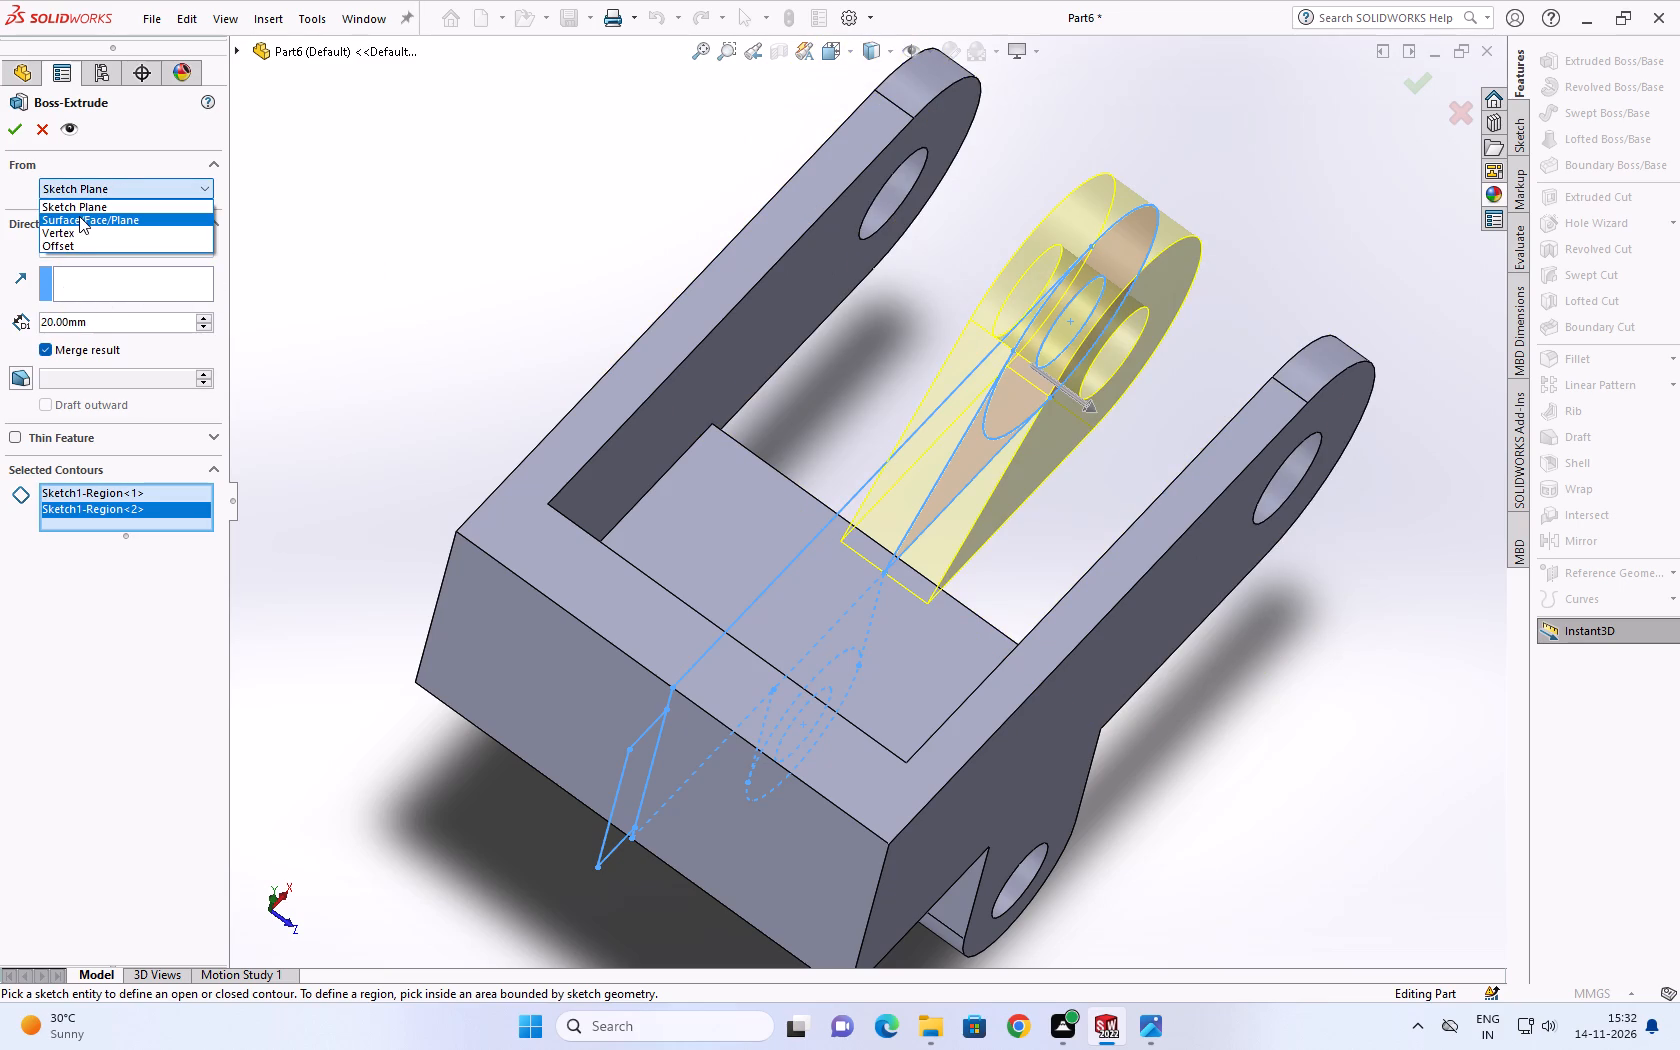
left_click(79, 215)
left_click(815, 267)
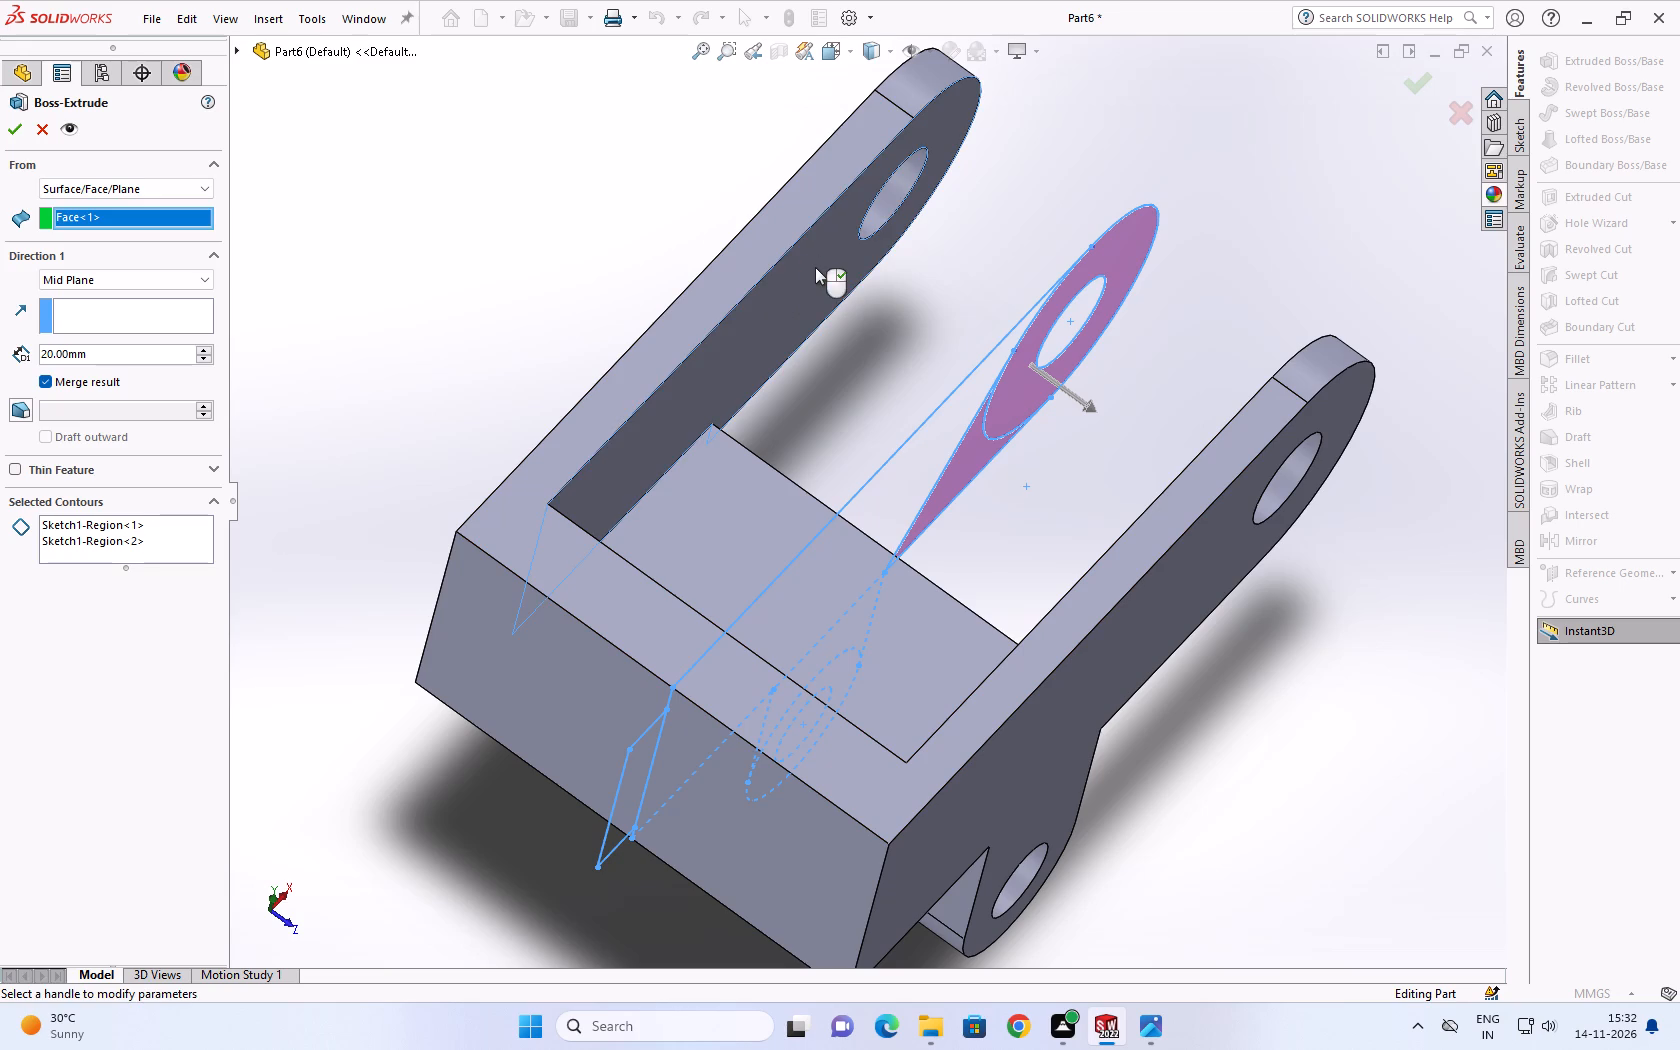
middle_click_drag(784, 324, 709, 387)
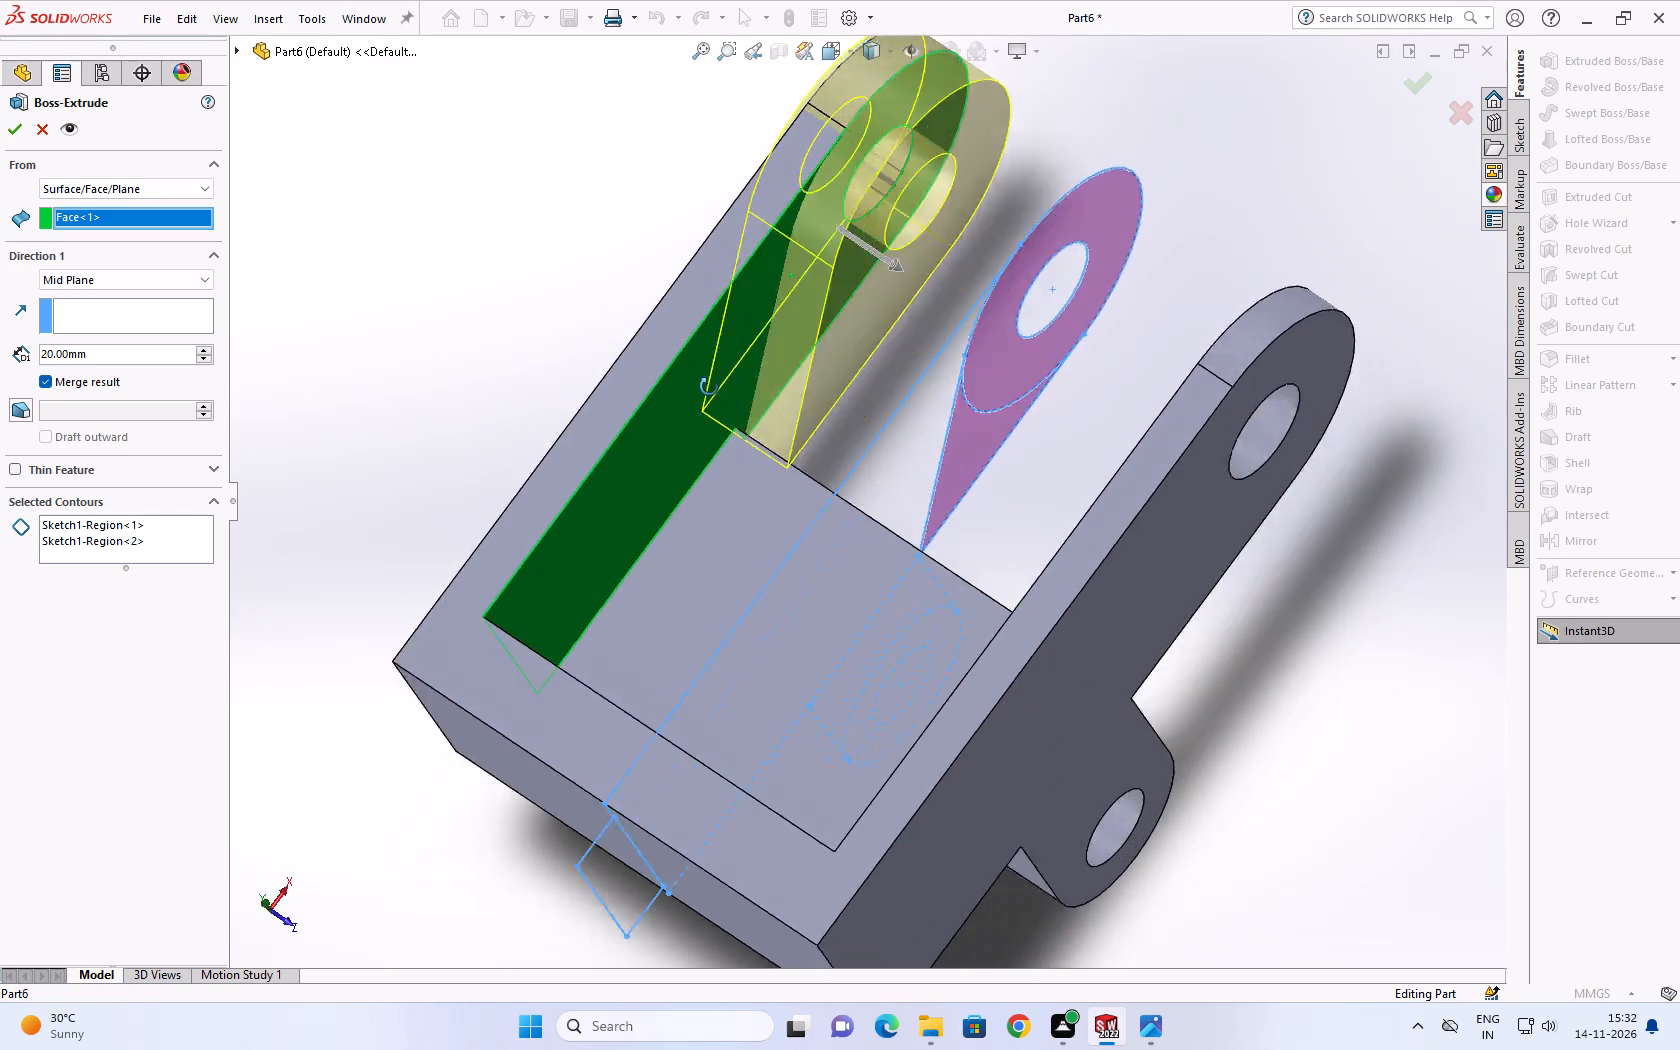
middle_click_drag(709, 387, 686, 210)
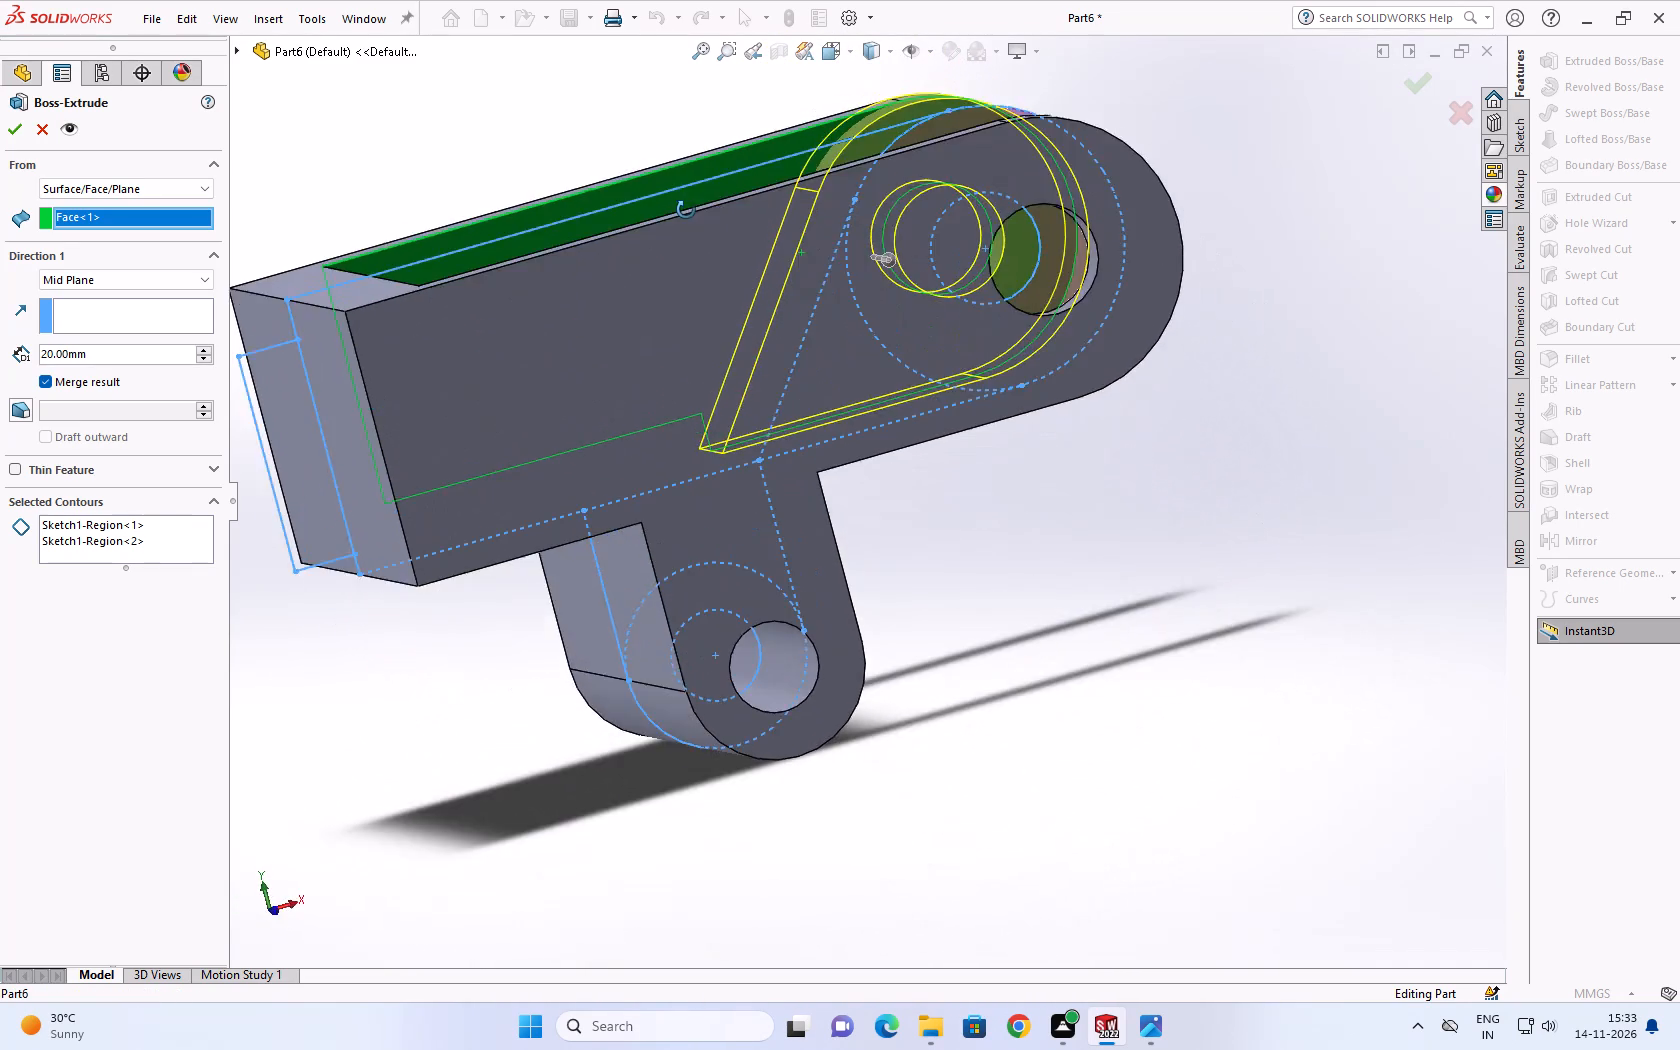
middle_click_drag(686, 210, 669, 225)
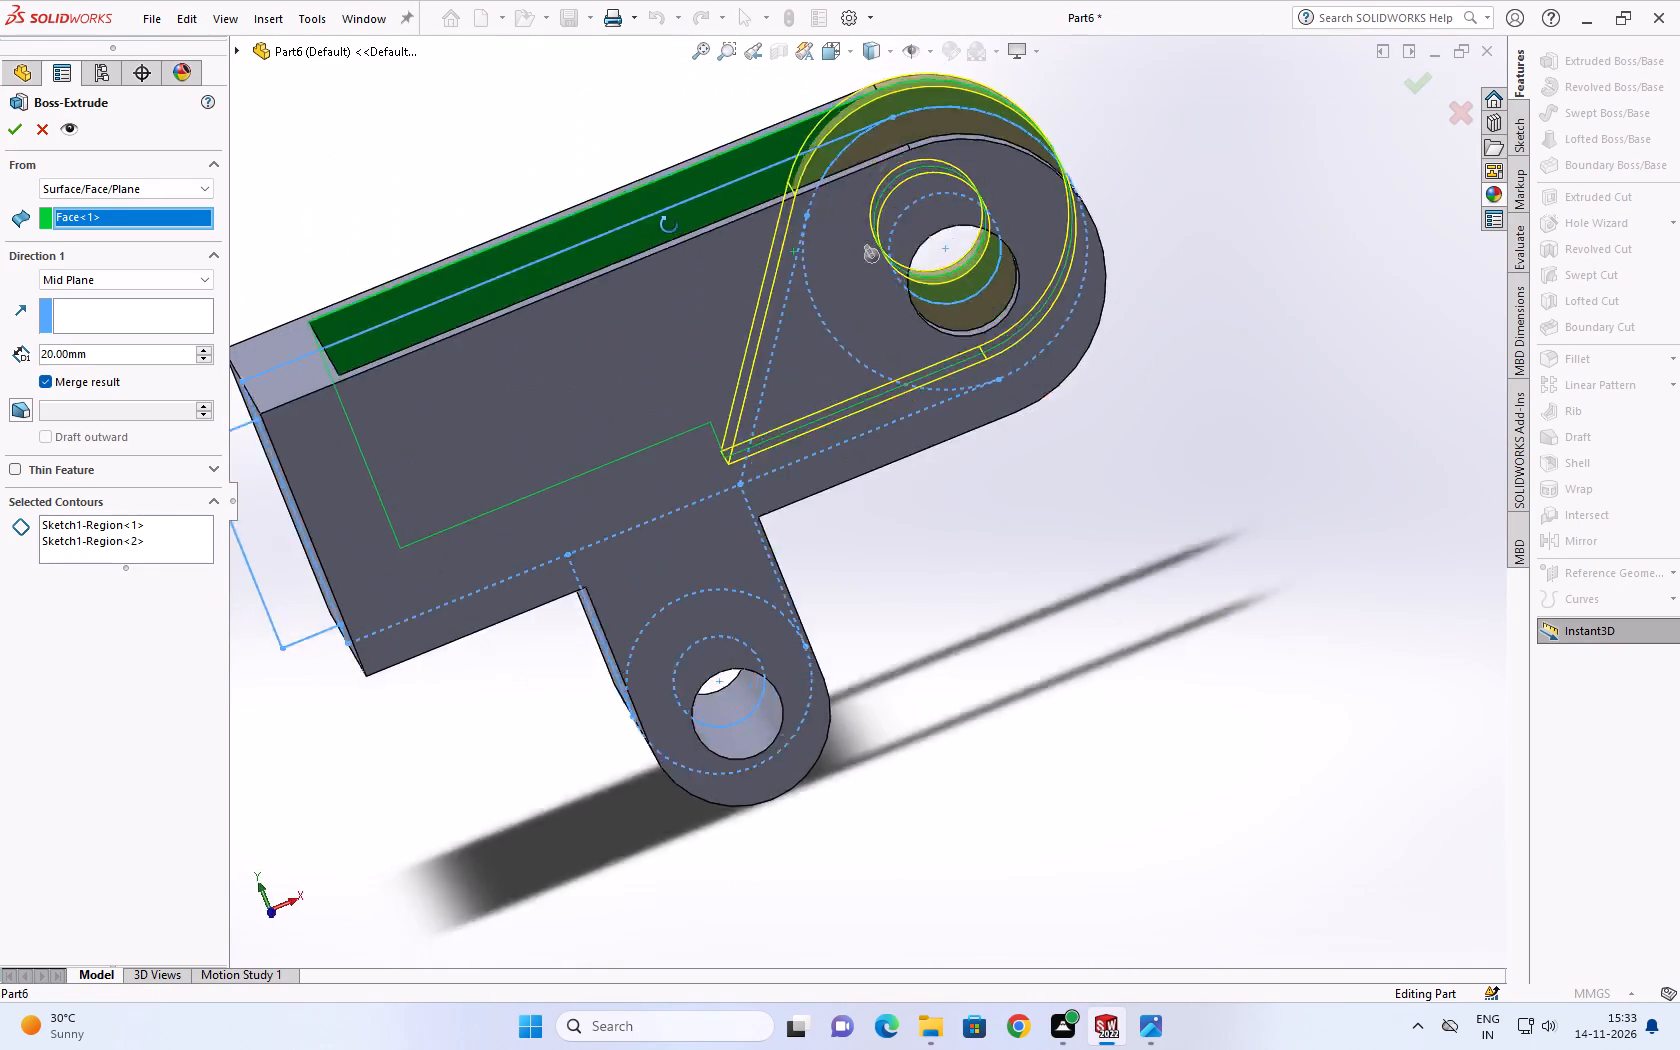
middle_click_drag(669, 225, 692, 367)
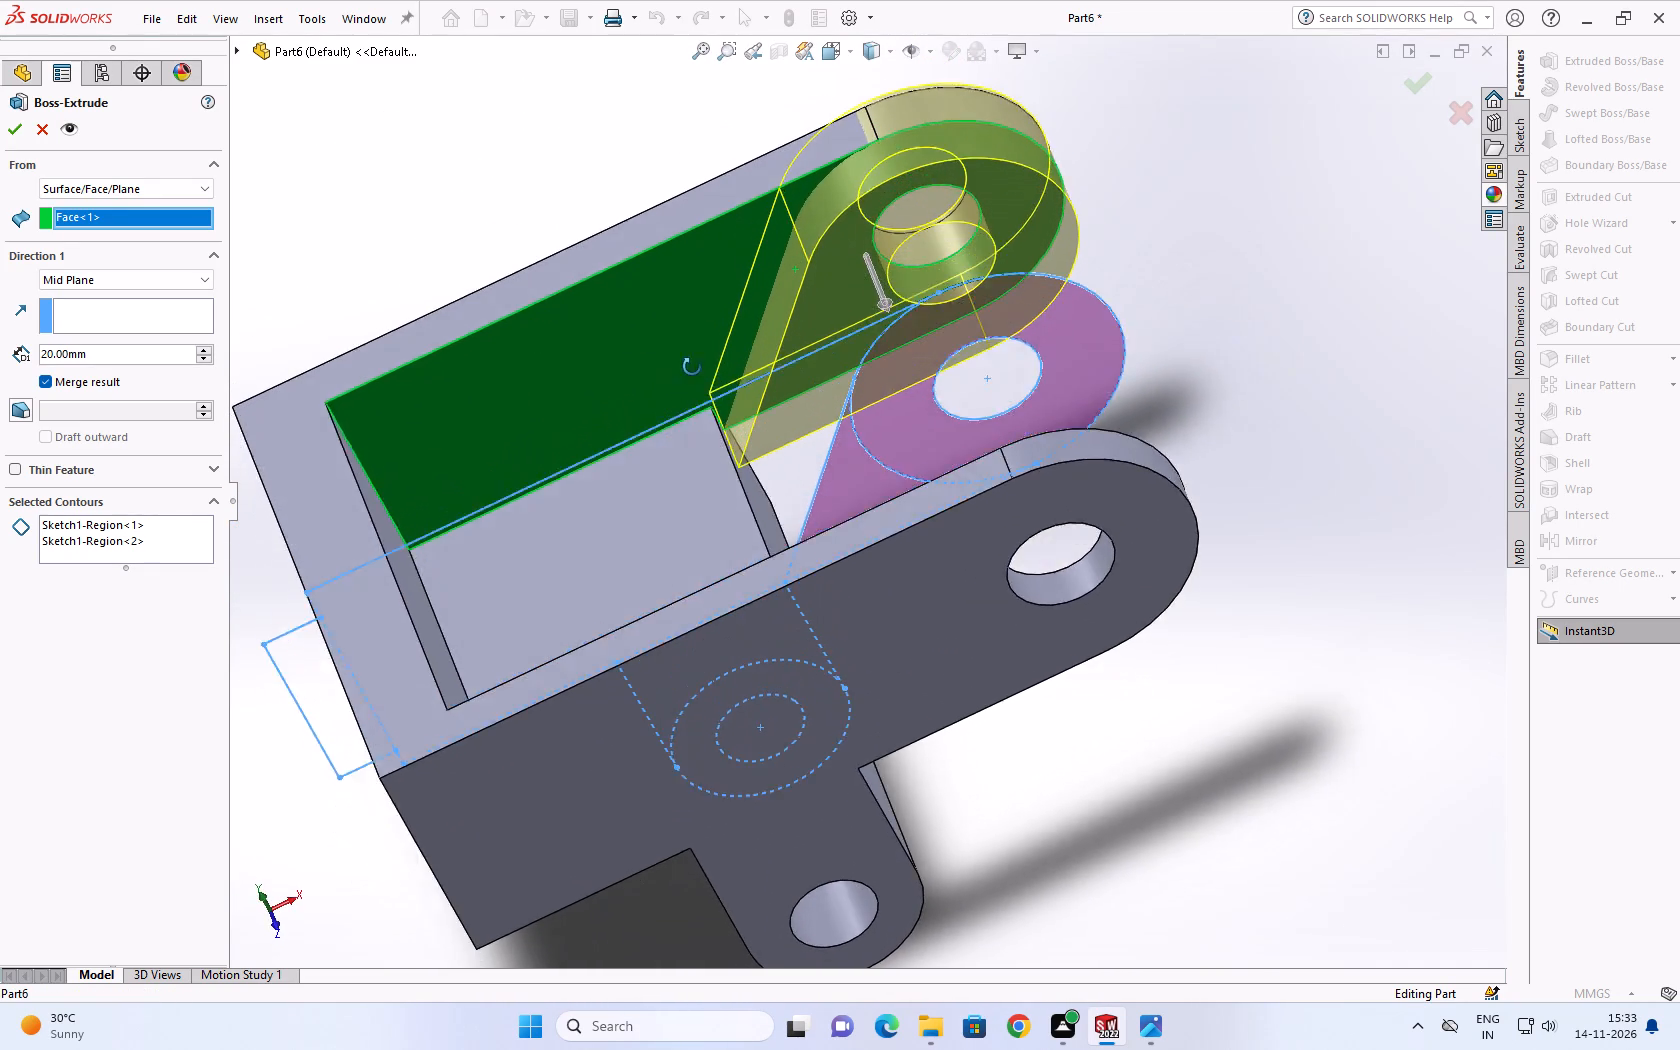
middle_click_drag(692, 367, 676, 301)
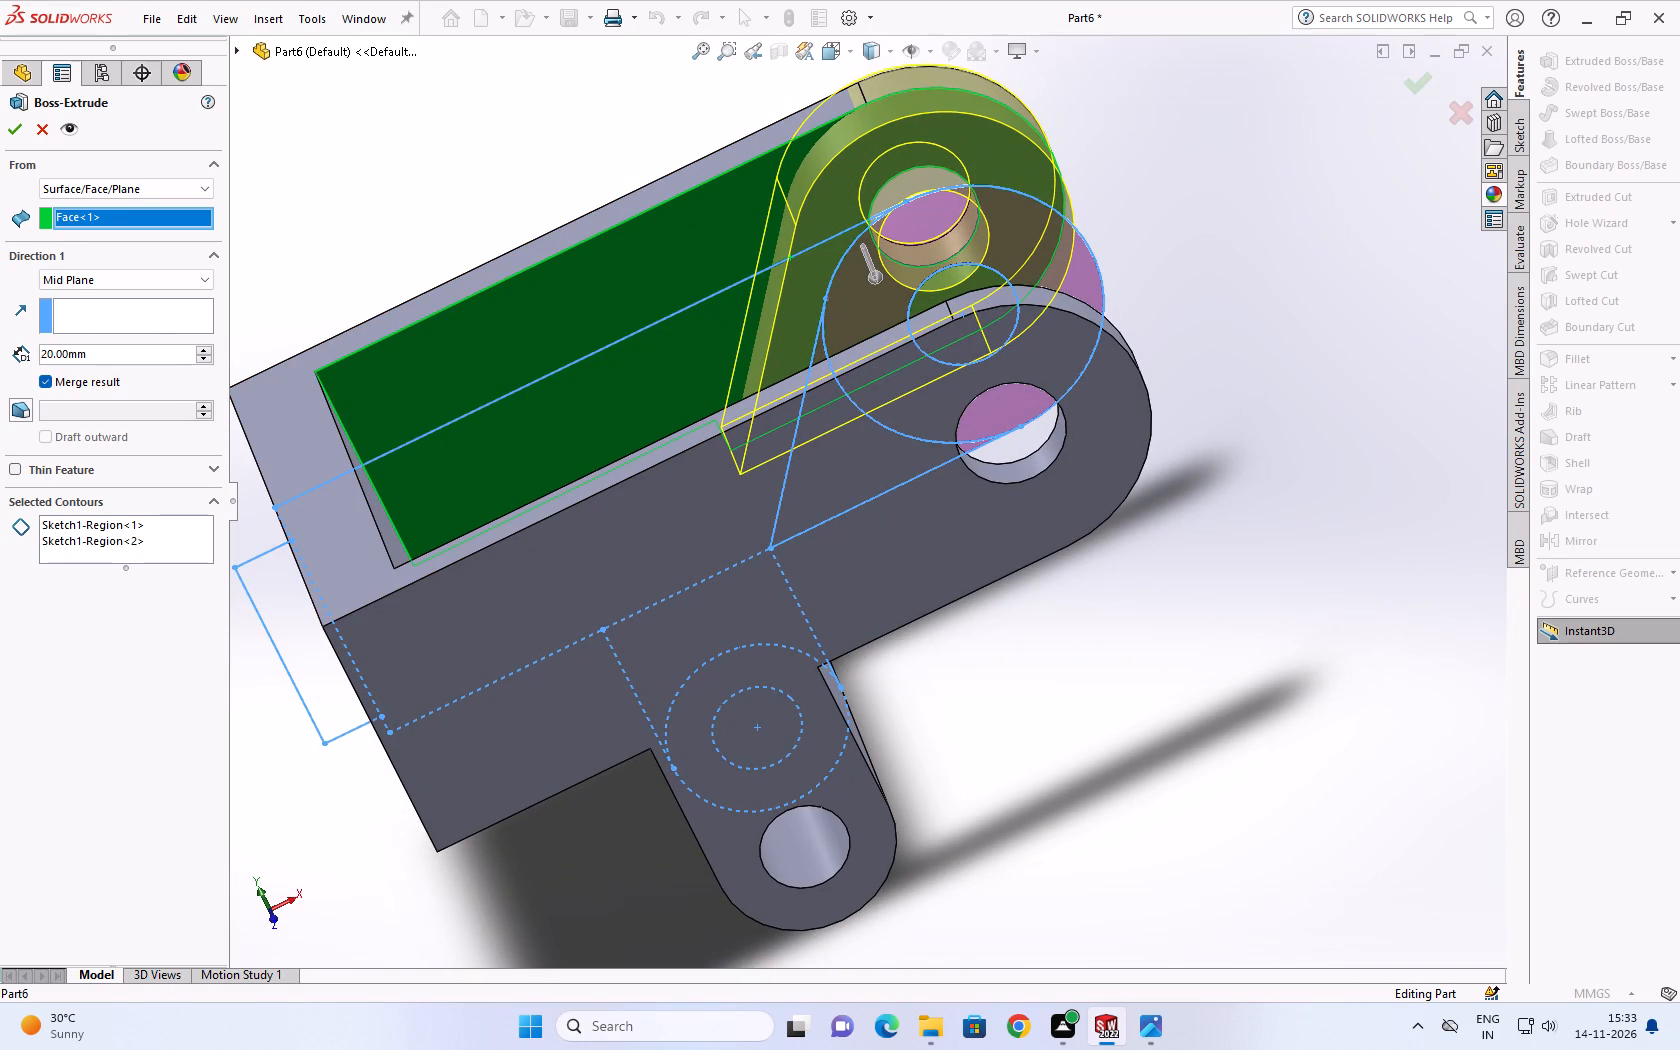
Set Direction 1 to Blind, reversed outward through the fork arm, with a depth of 30 mm.
left_click(146, 286)
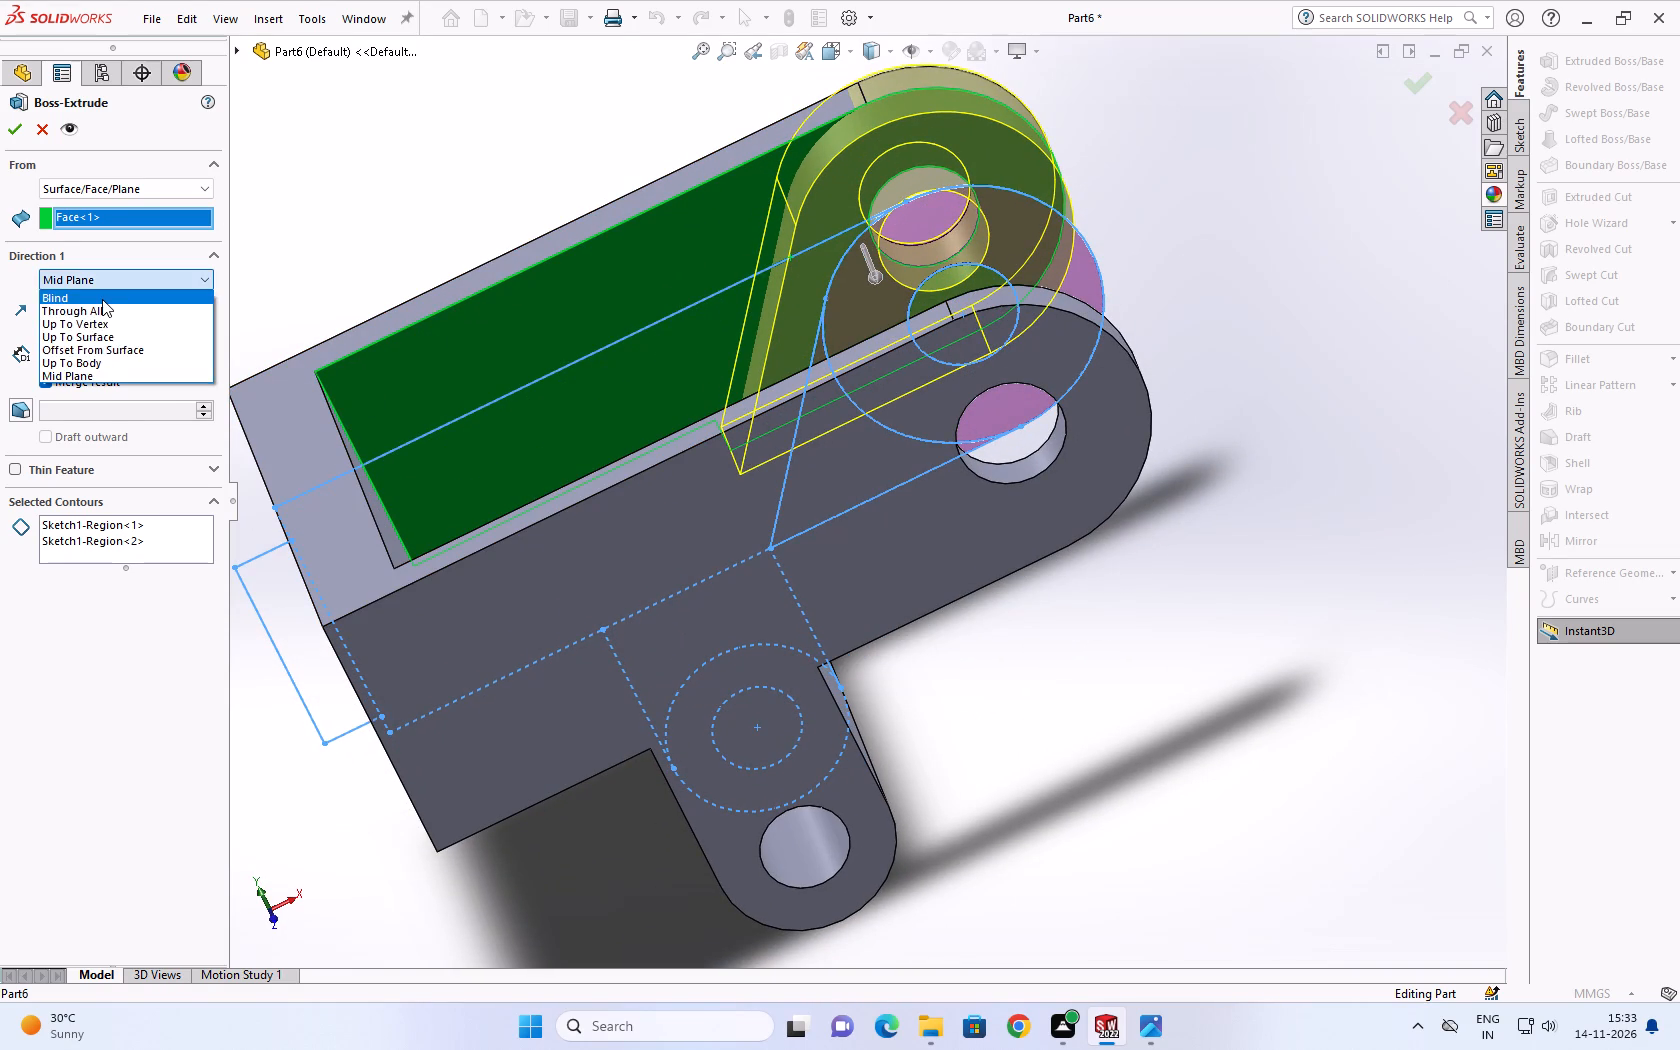
left_click(102, 299)
middle_click_drag(659, 304, 717, 475)
scroll(710, 443, "down", 1)
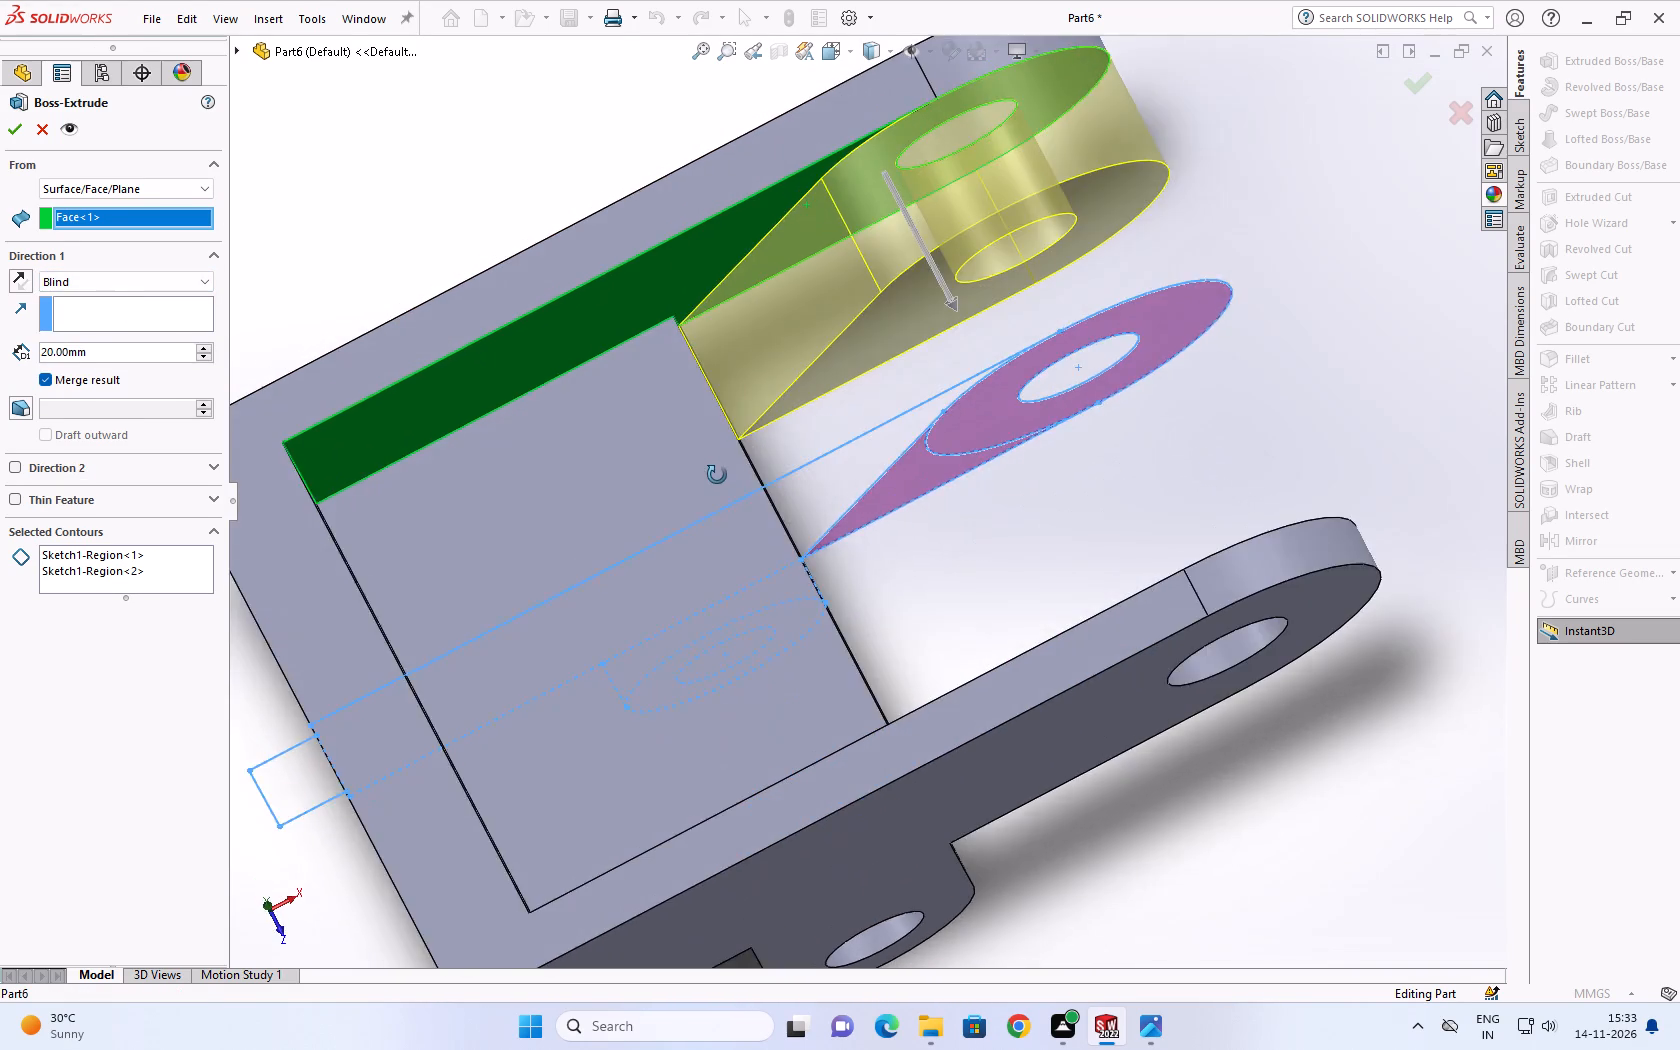
middle_click_drag(717, 475, 700, 415)
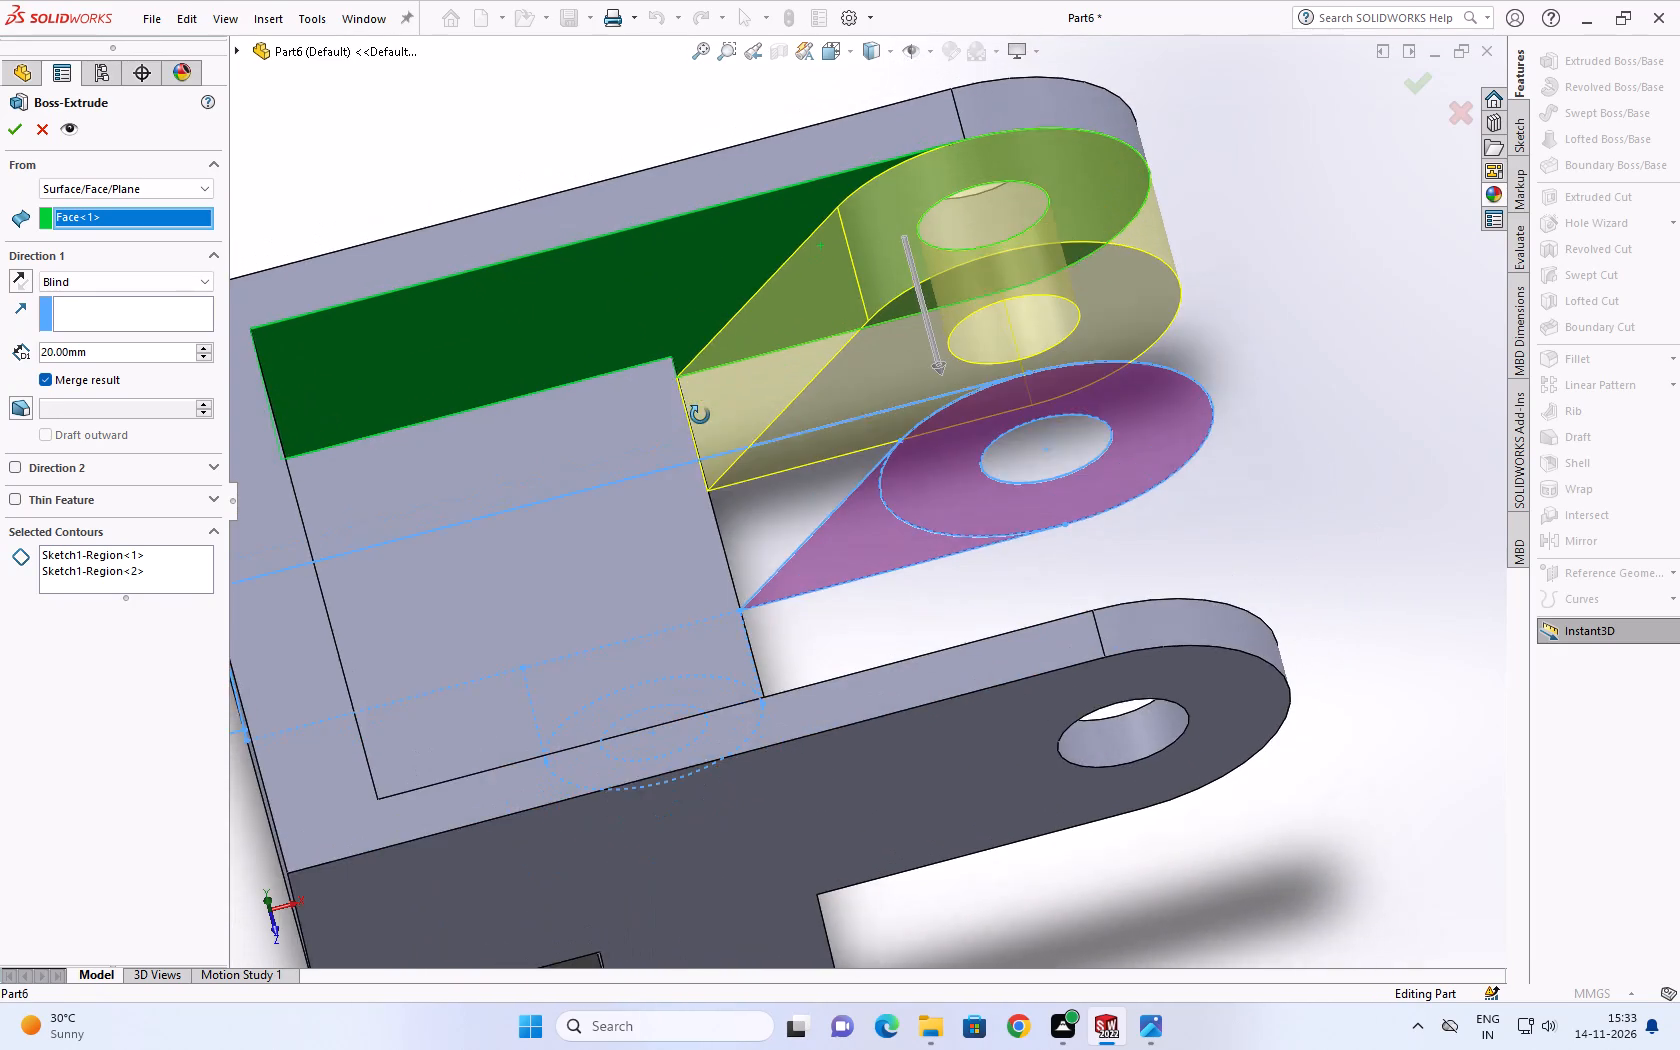
middle_click_drag(700, 415, 700, 417)
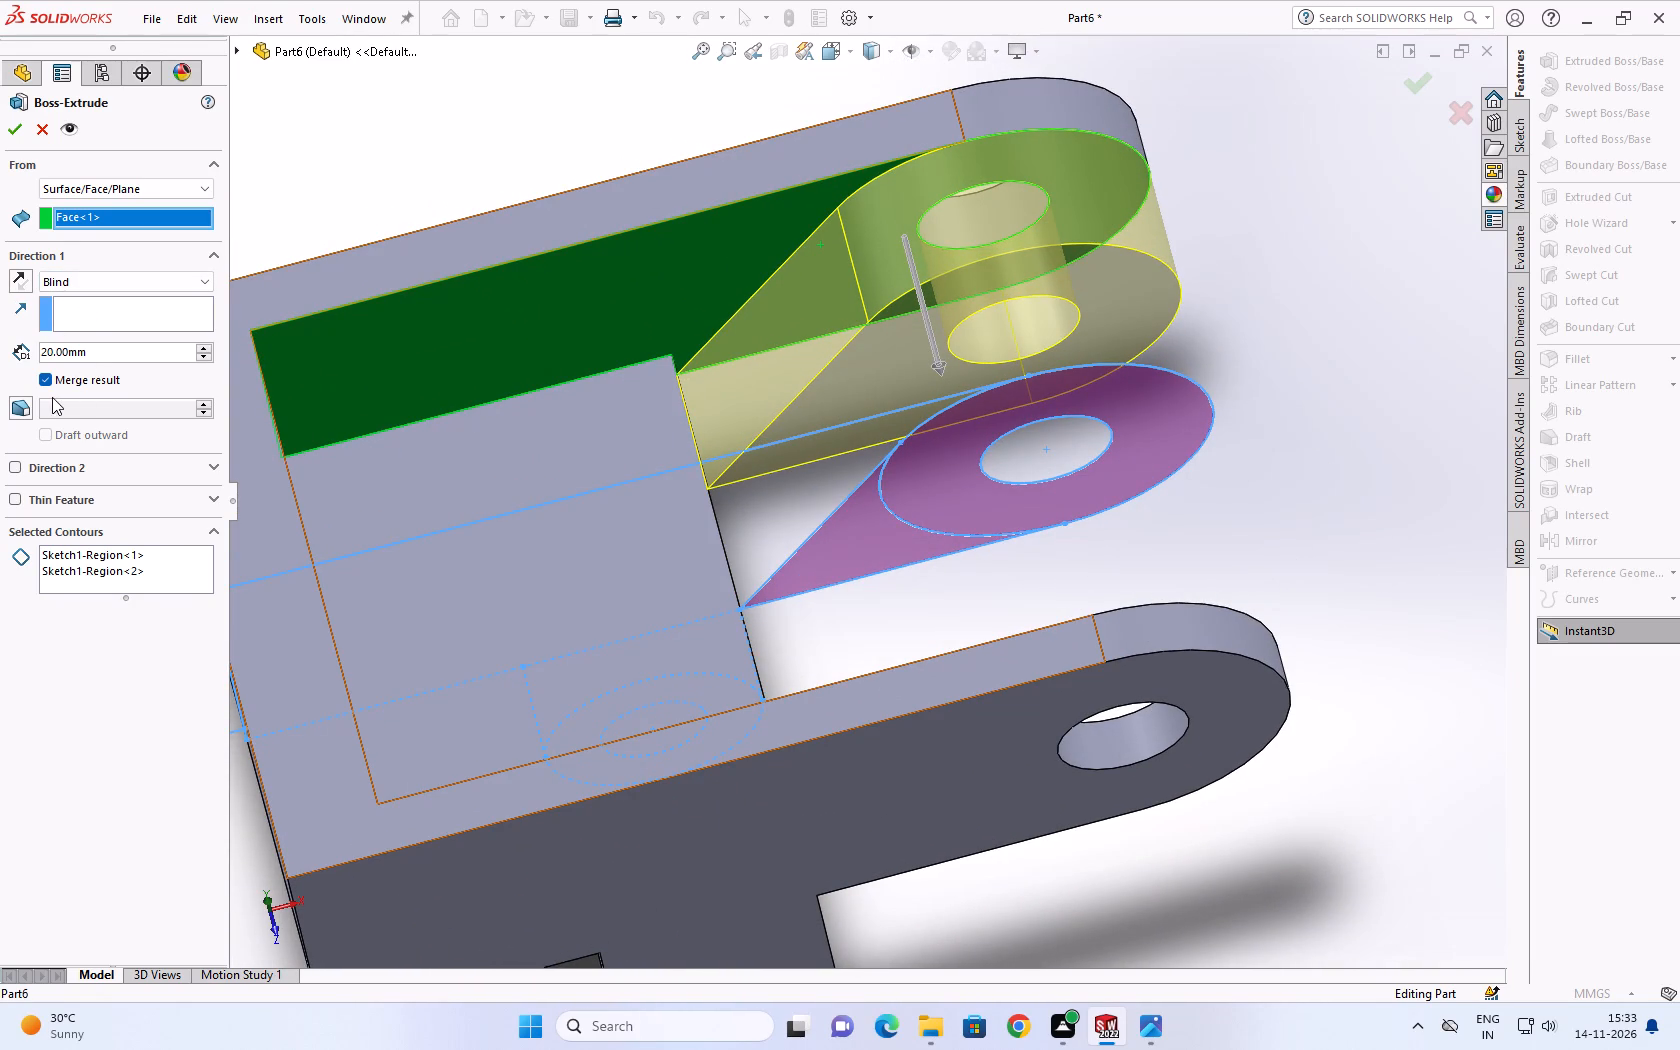
left_click(14, 281)
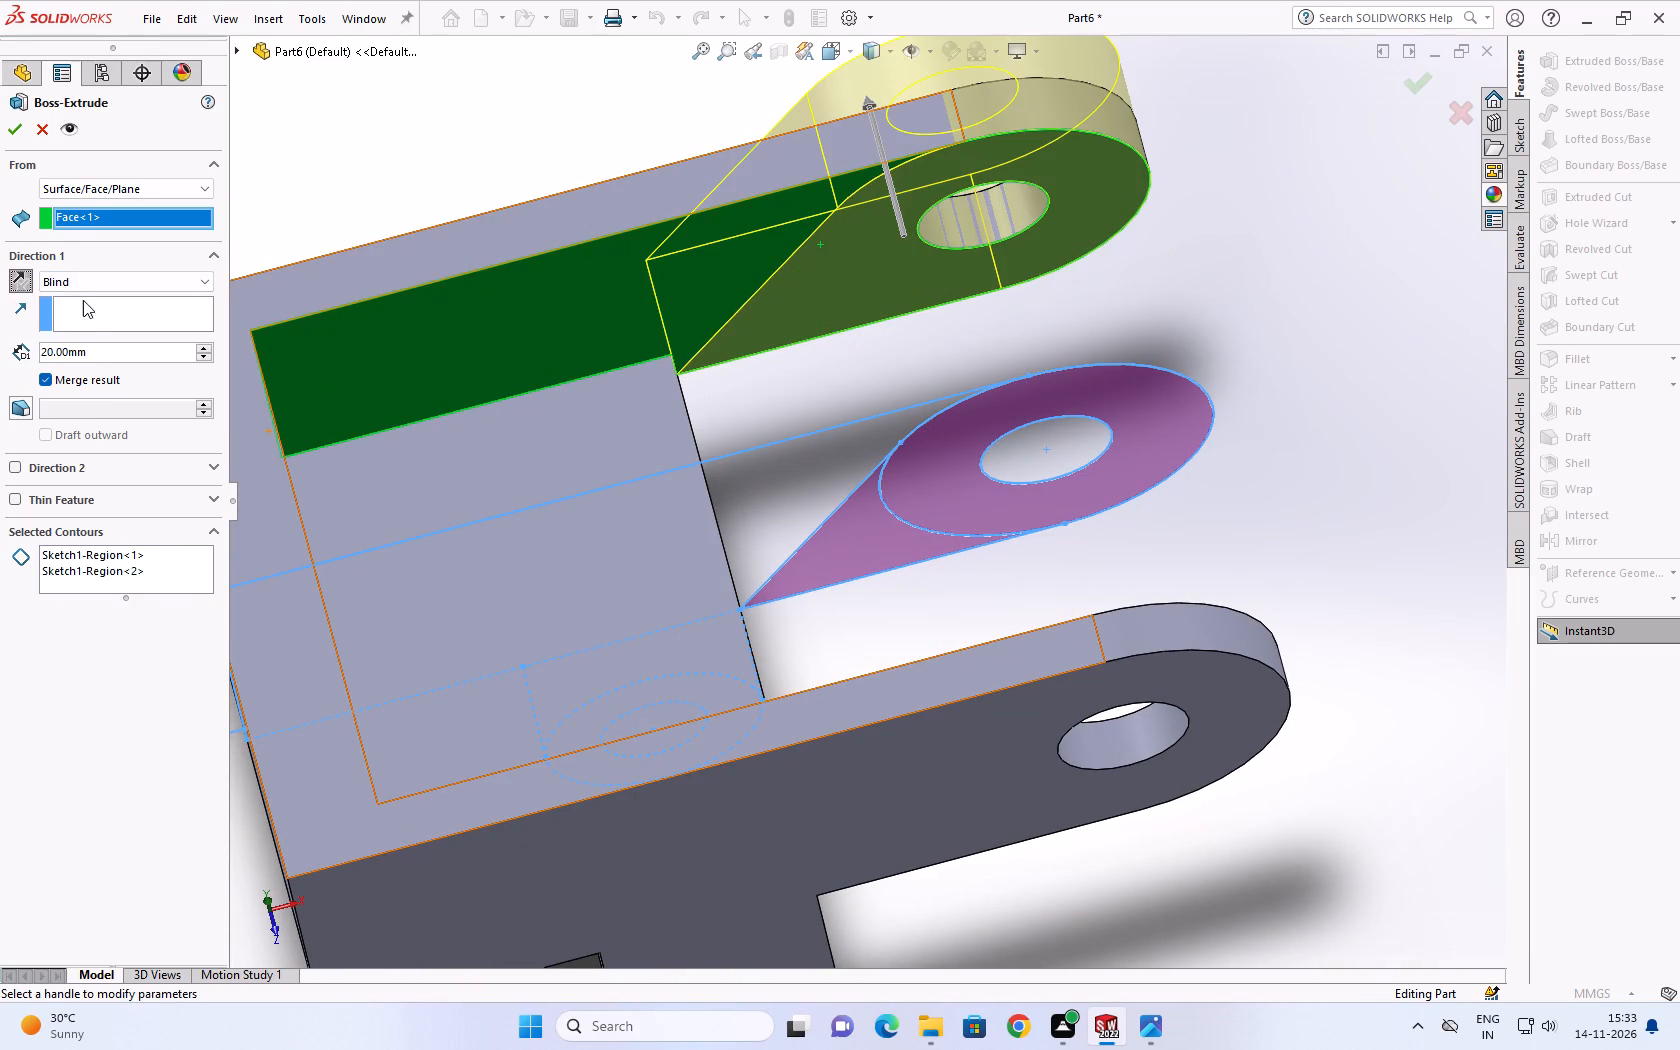
left_click(204, 347)
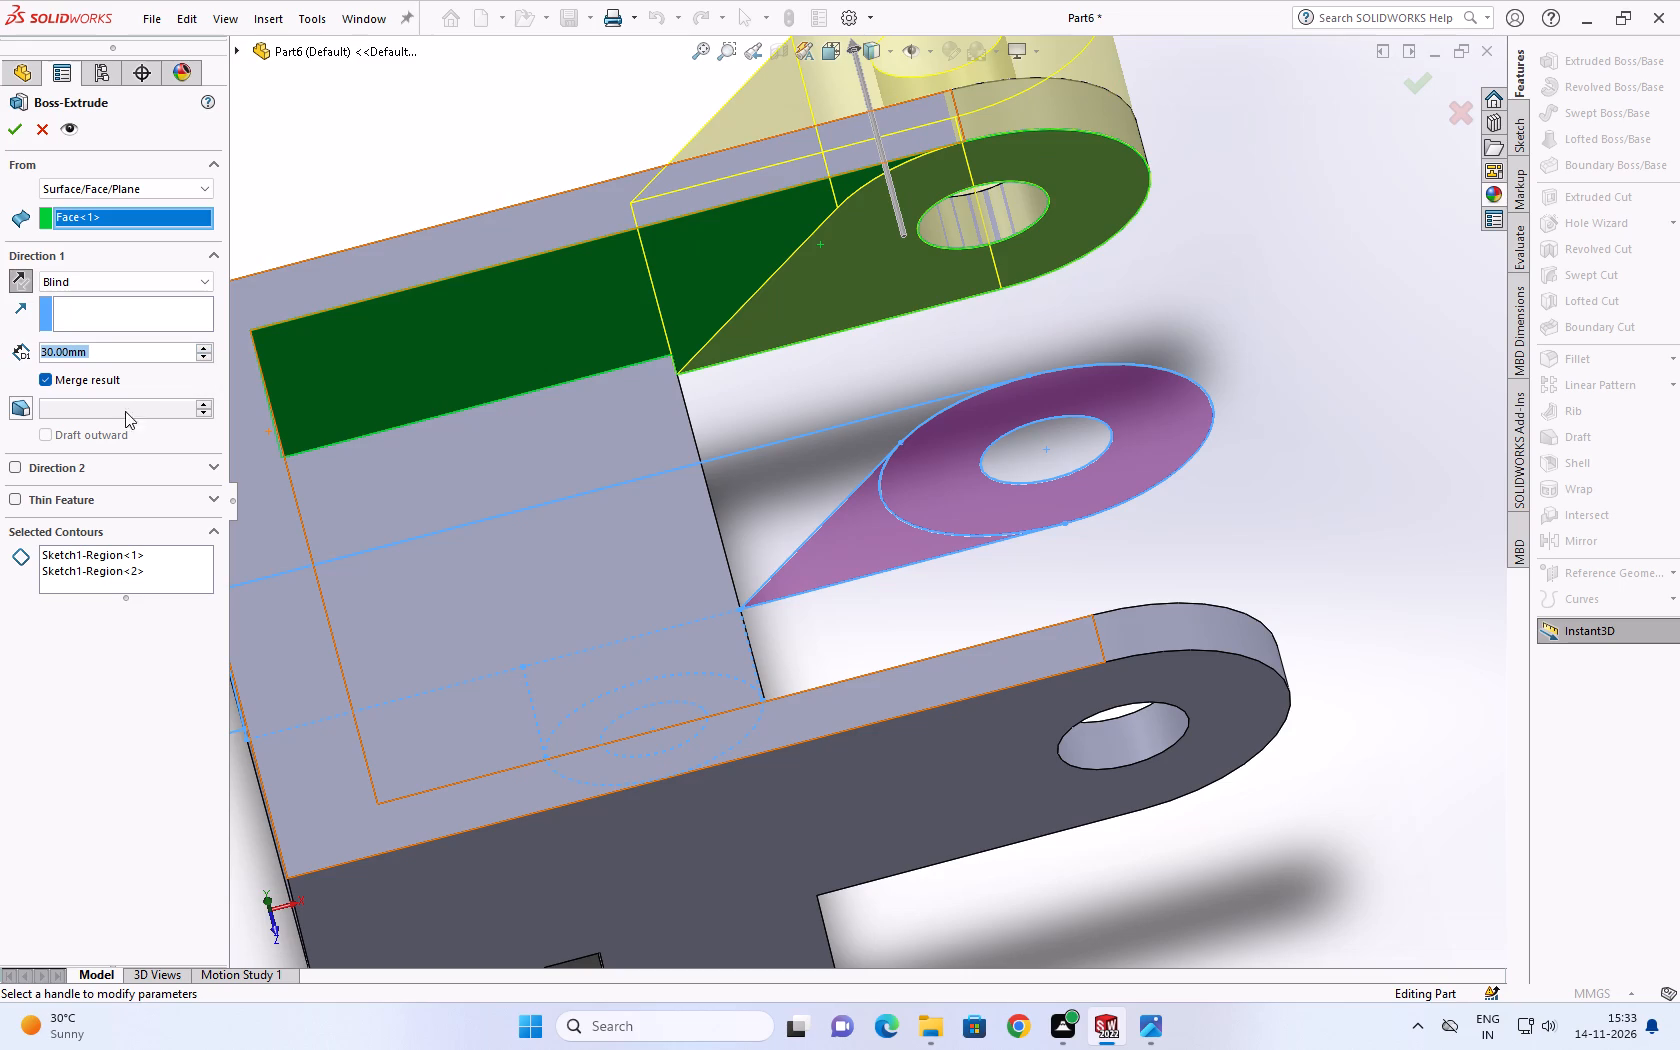
Enable Direction 2 toward the fork opening as Blind with a depth of 10 mm.
left_click(17, 461)
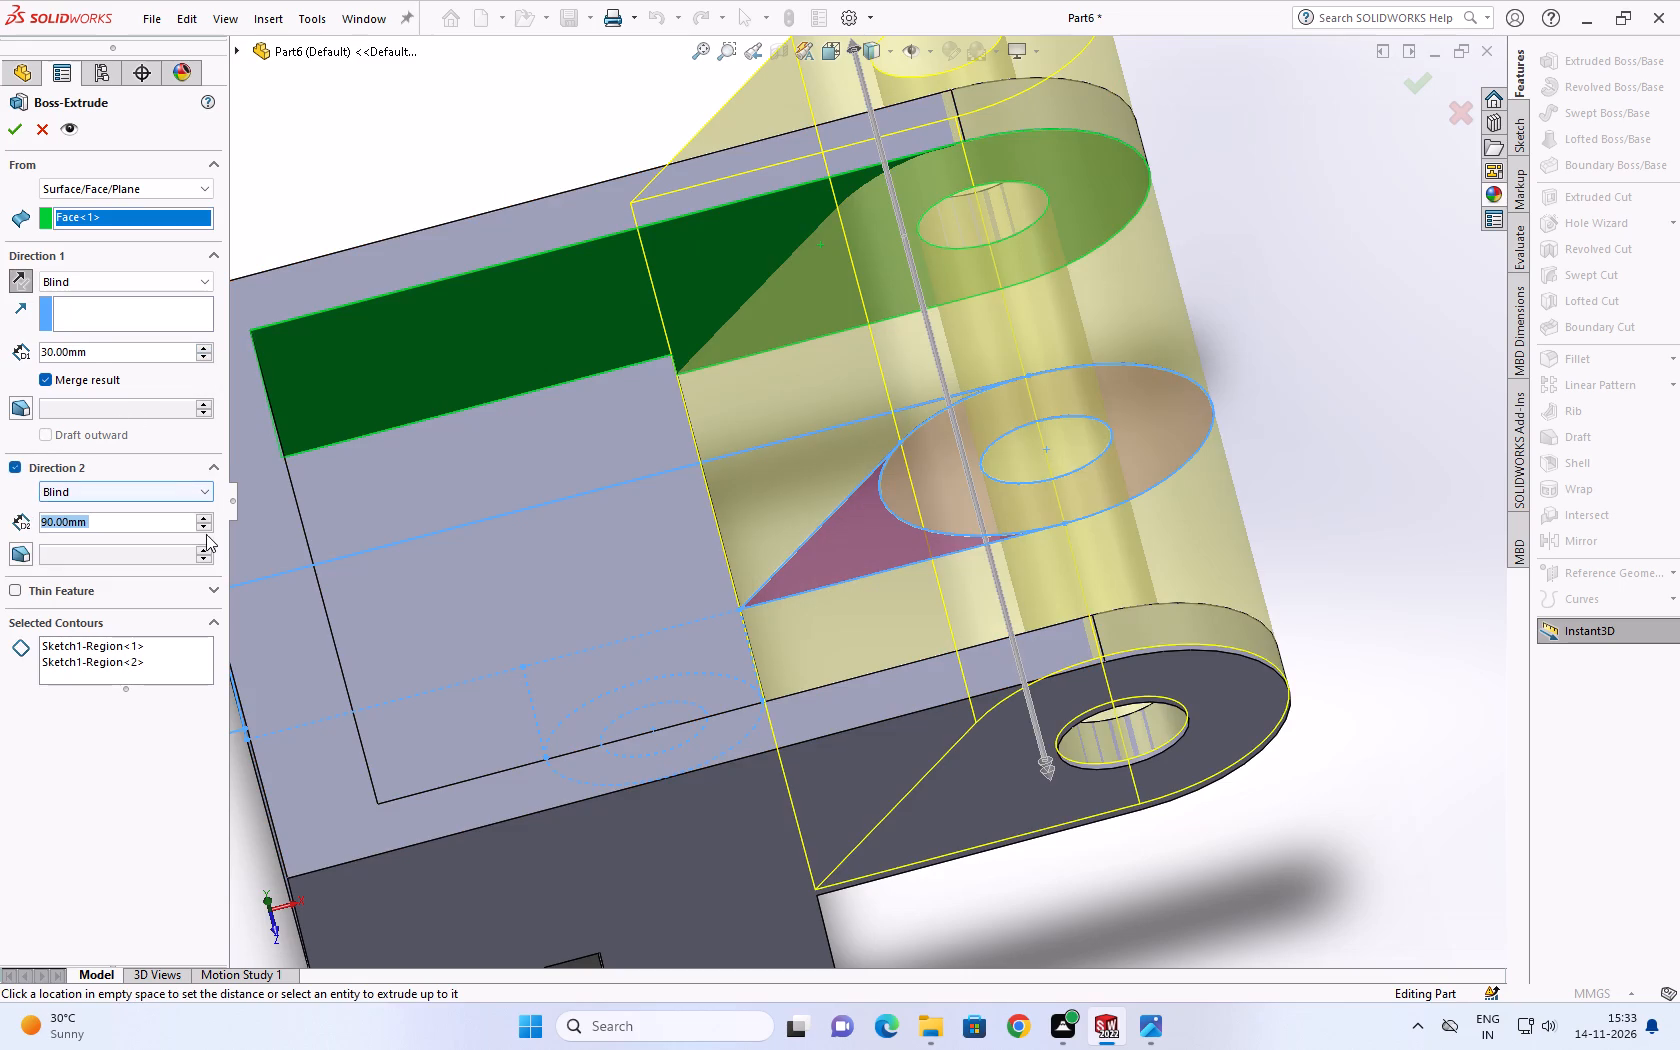
double_click(179, 517)
type("10")
key("Return")
scroll(1069, 442, "down", 1)
middle_click_drag(1032, 354, 1018, 346)
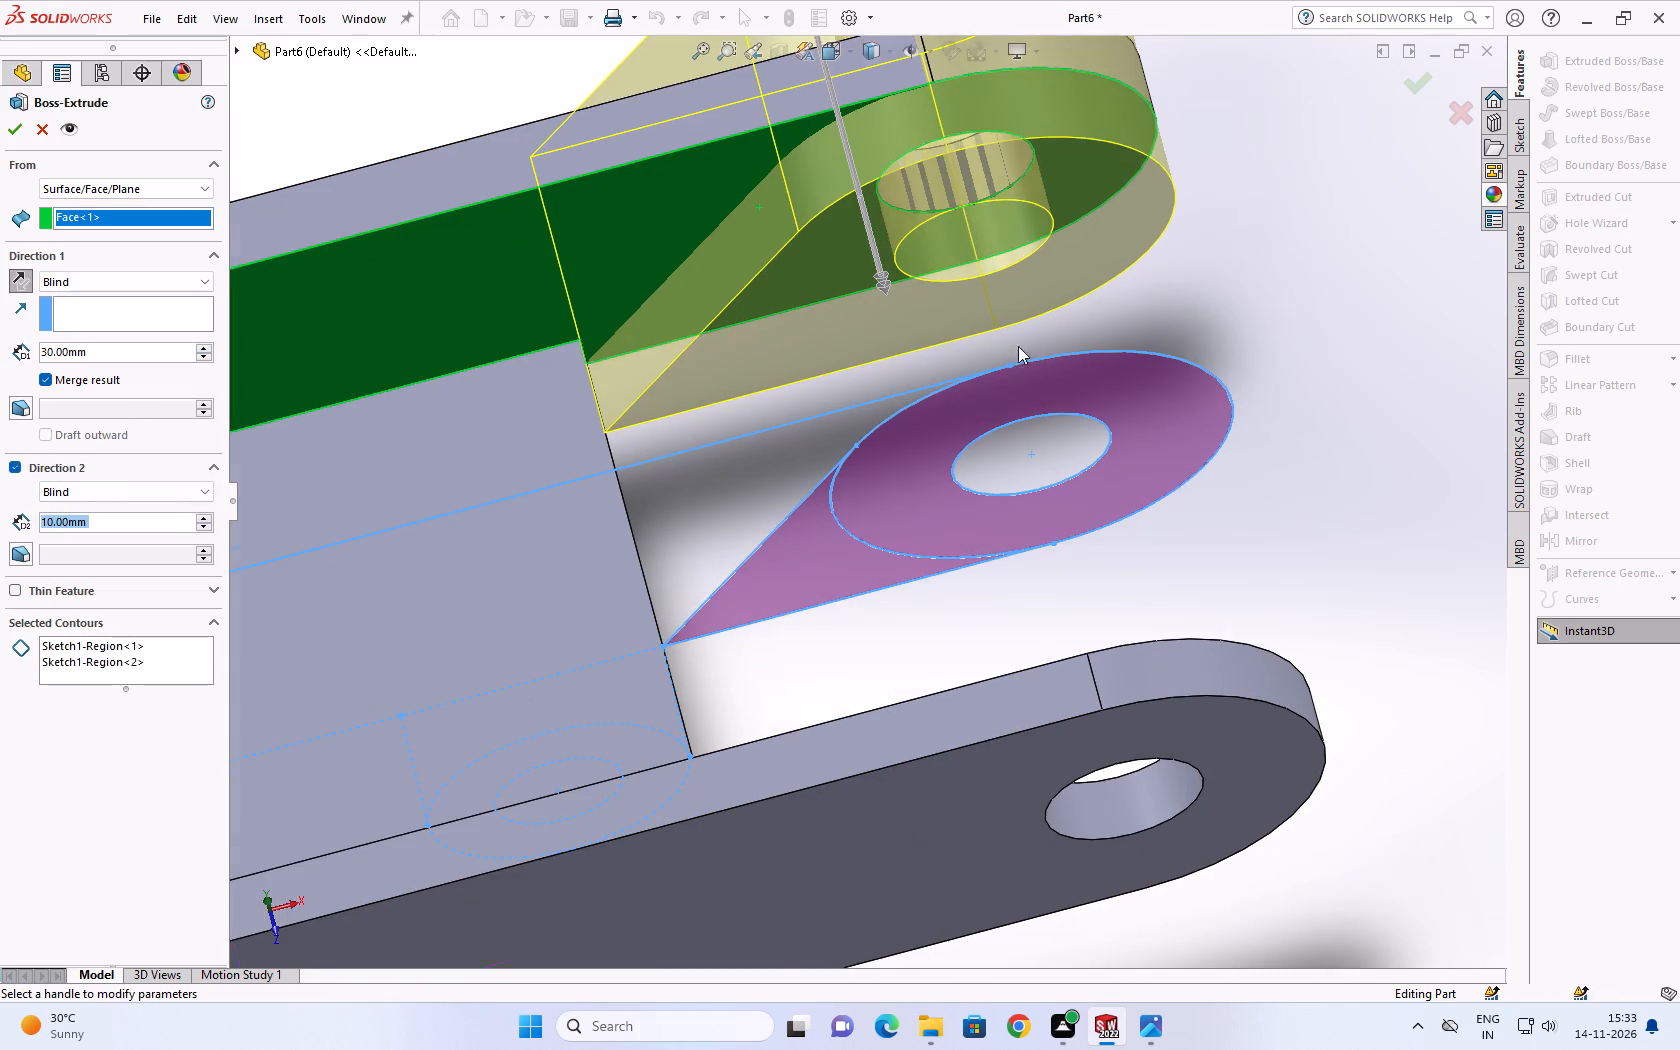
middle_click_drag(1018, 346, 990, 215)
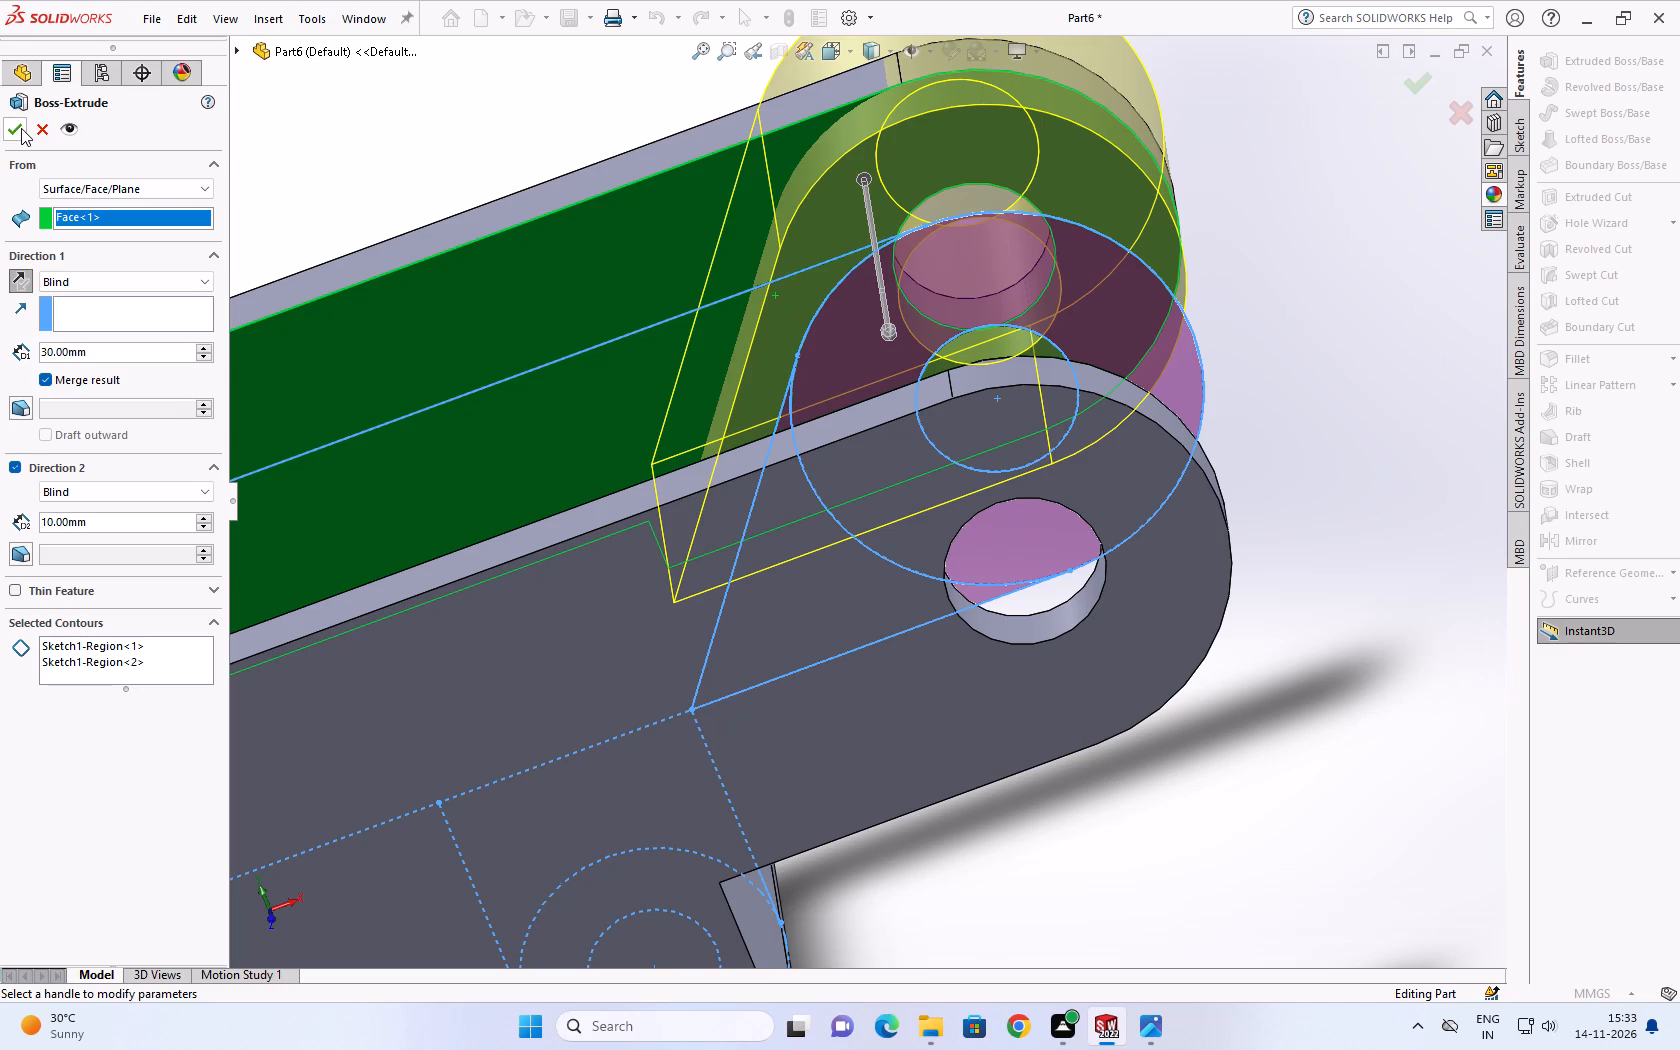
Turn off Merge result and create the boss as a separate body.
left_click(16, 129)
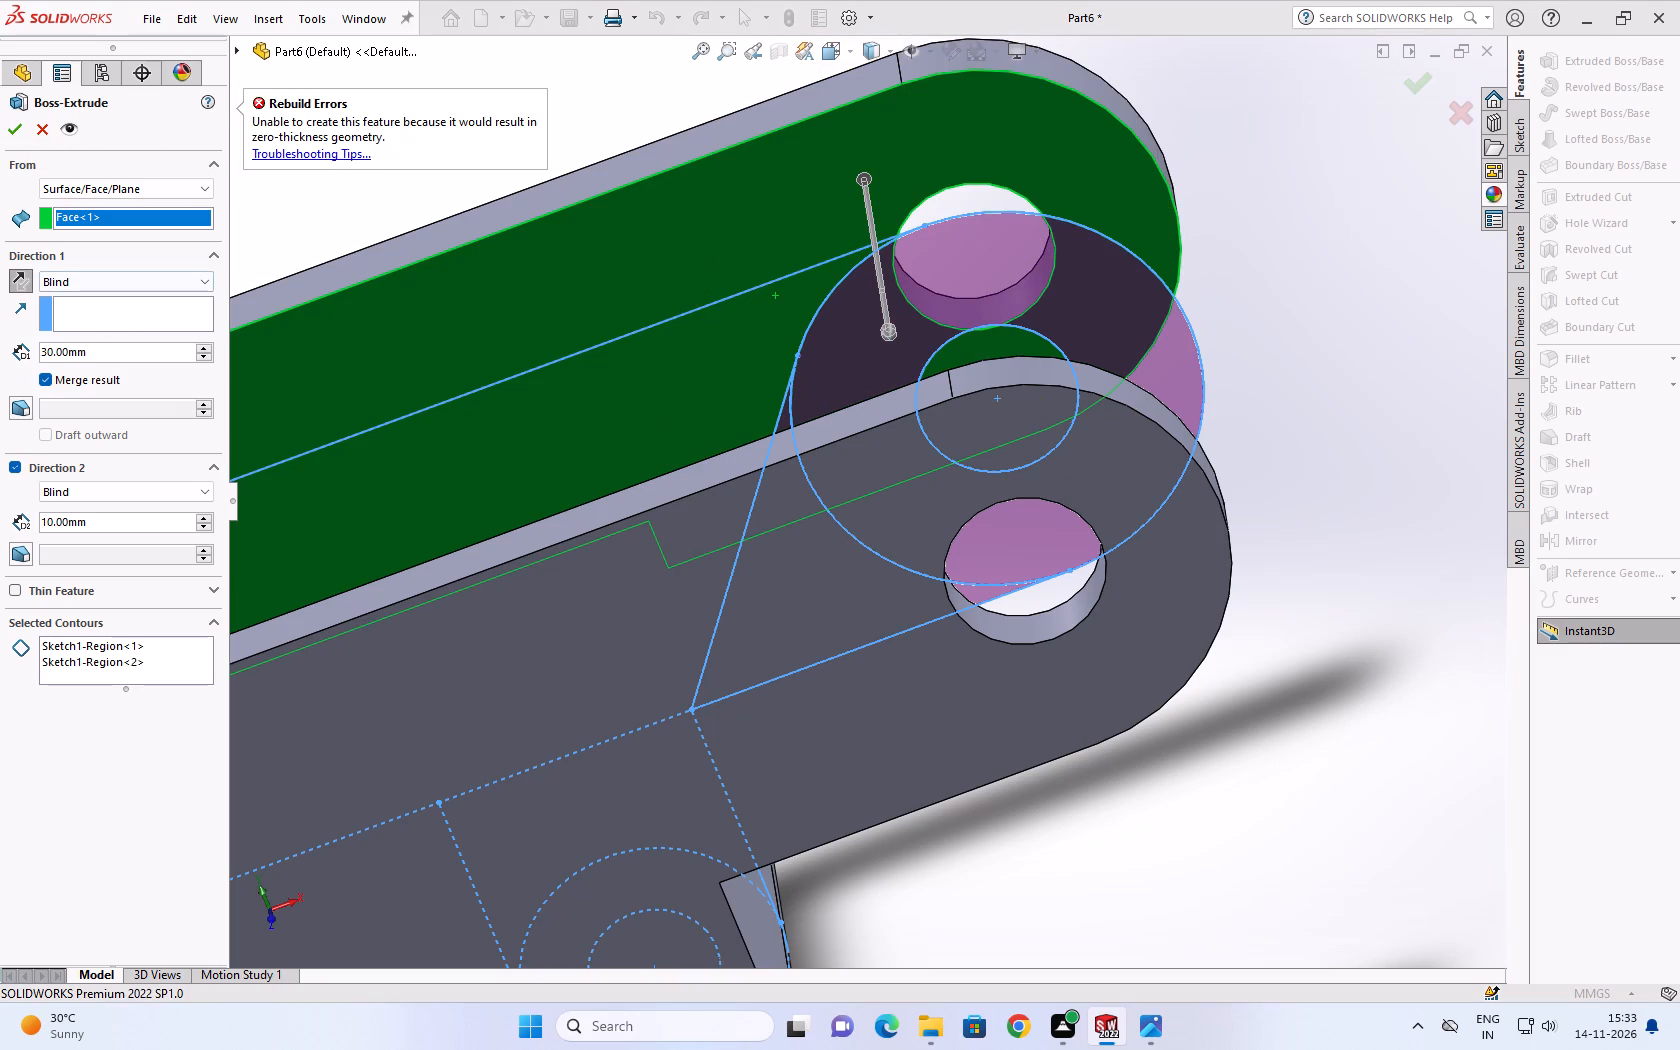
left_click(42, 375)
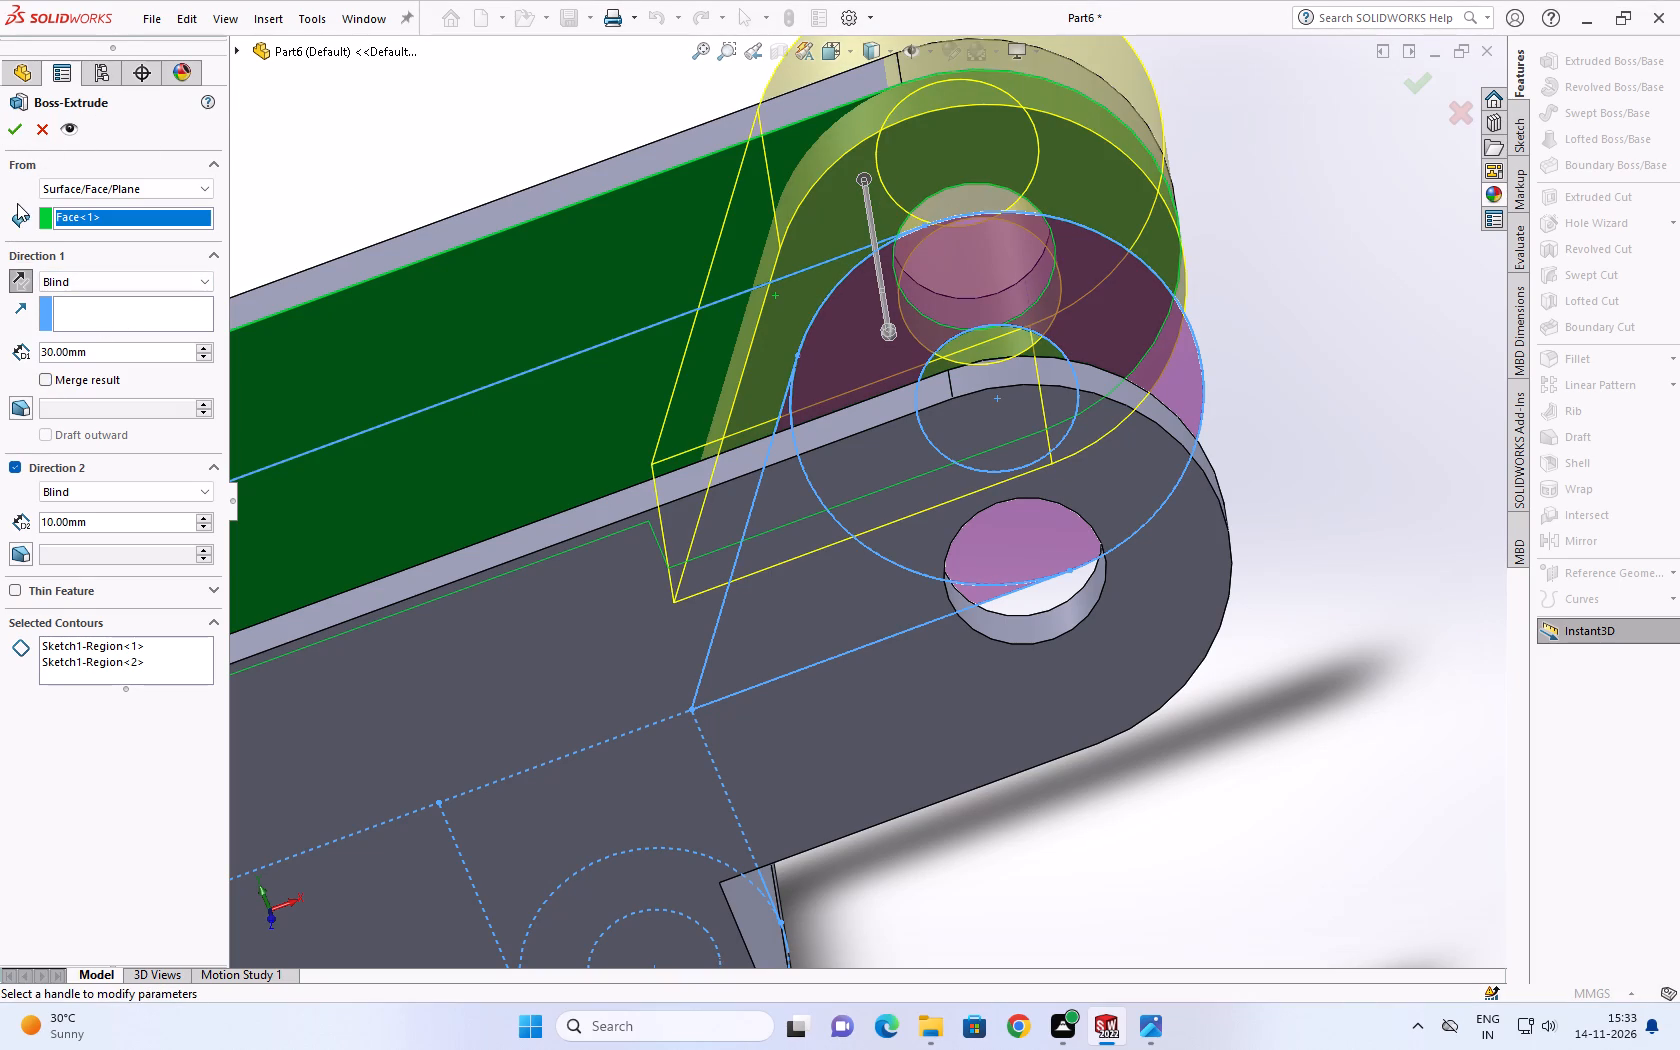
left_click(11, 130)
Examine the new boss at the far fork arm's end and how it meets the arm from several angles.
scroll(1143, 475, "up", 2)
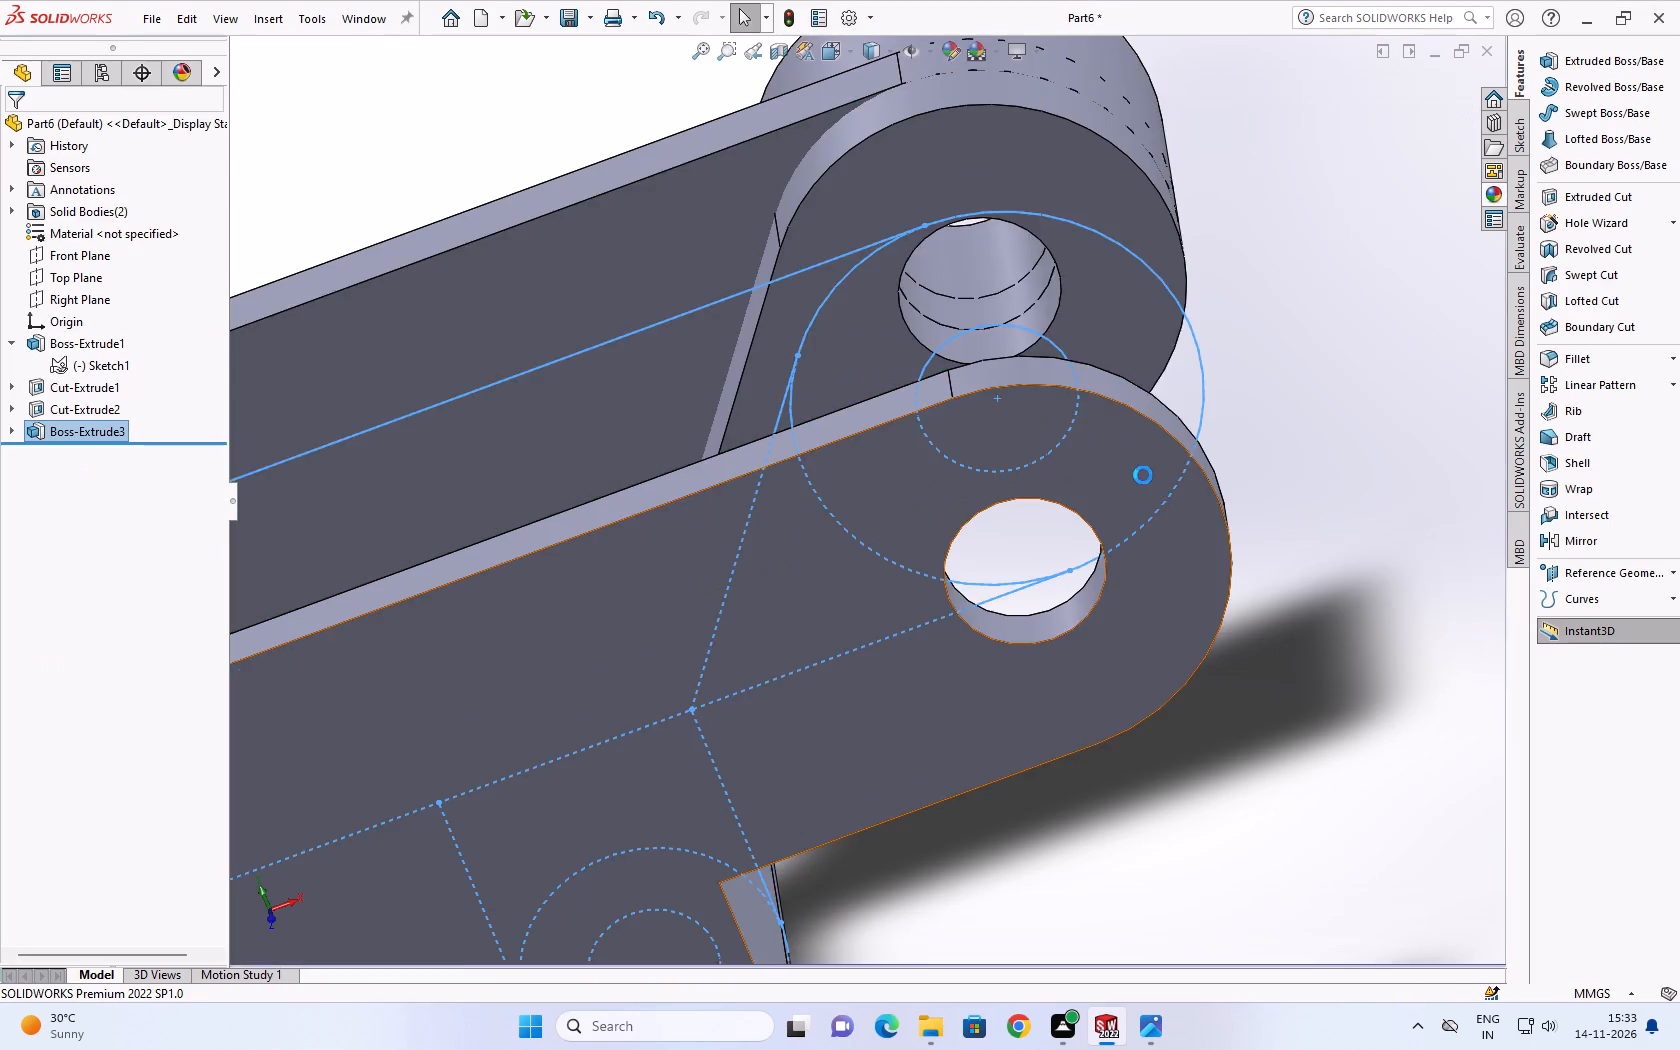
scroll(1143, 475, "up", 1)
middle_click_drag(1133, 456, 1225, 505)
left_click(1142, 358)
scroll(1136, 360, "up", 3)
scroll(1039, 365, "down", 1)
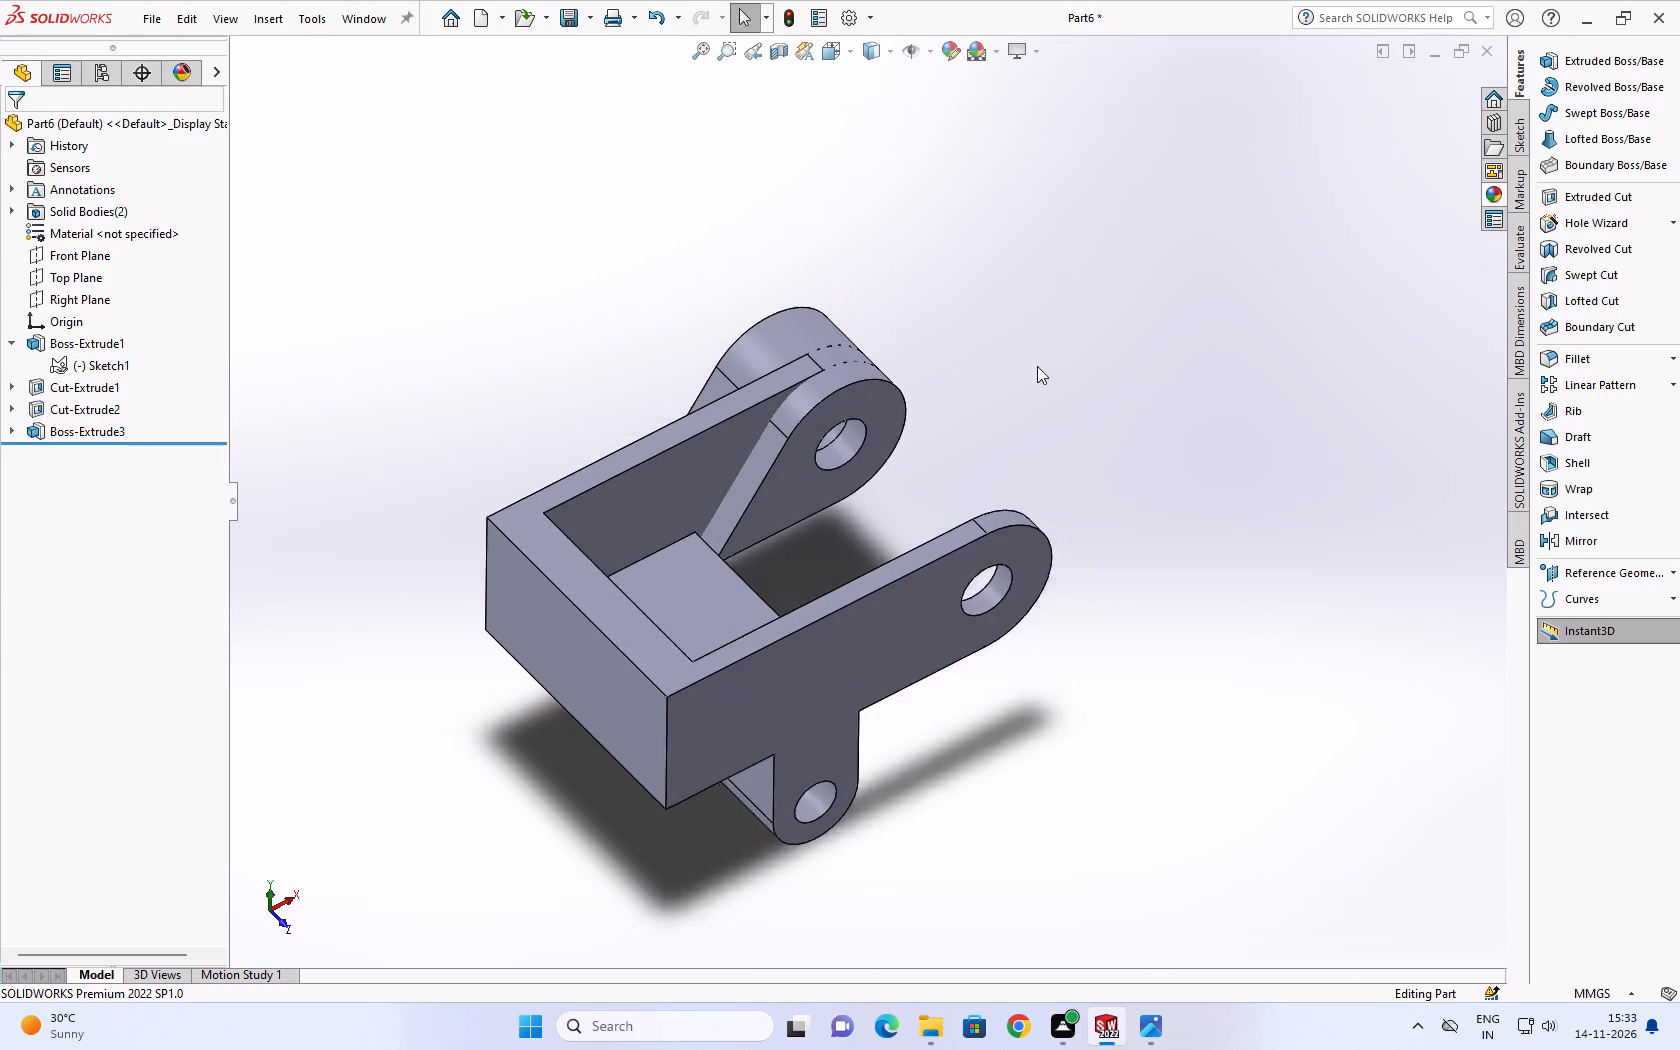
scroll(1037, 366, "down", 1)
middle_click_drag(988, 400, 894, 299)
scroll(930, 608, "down", 1)
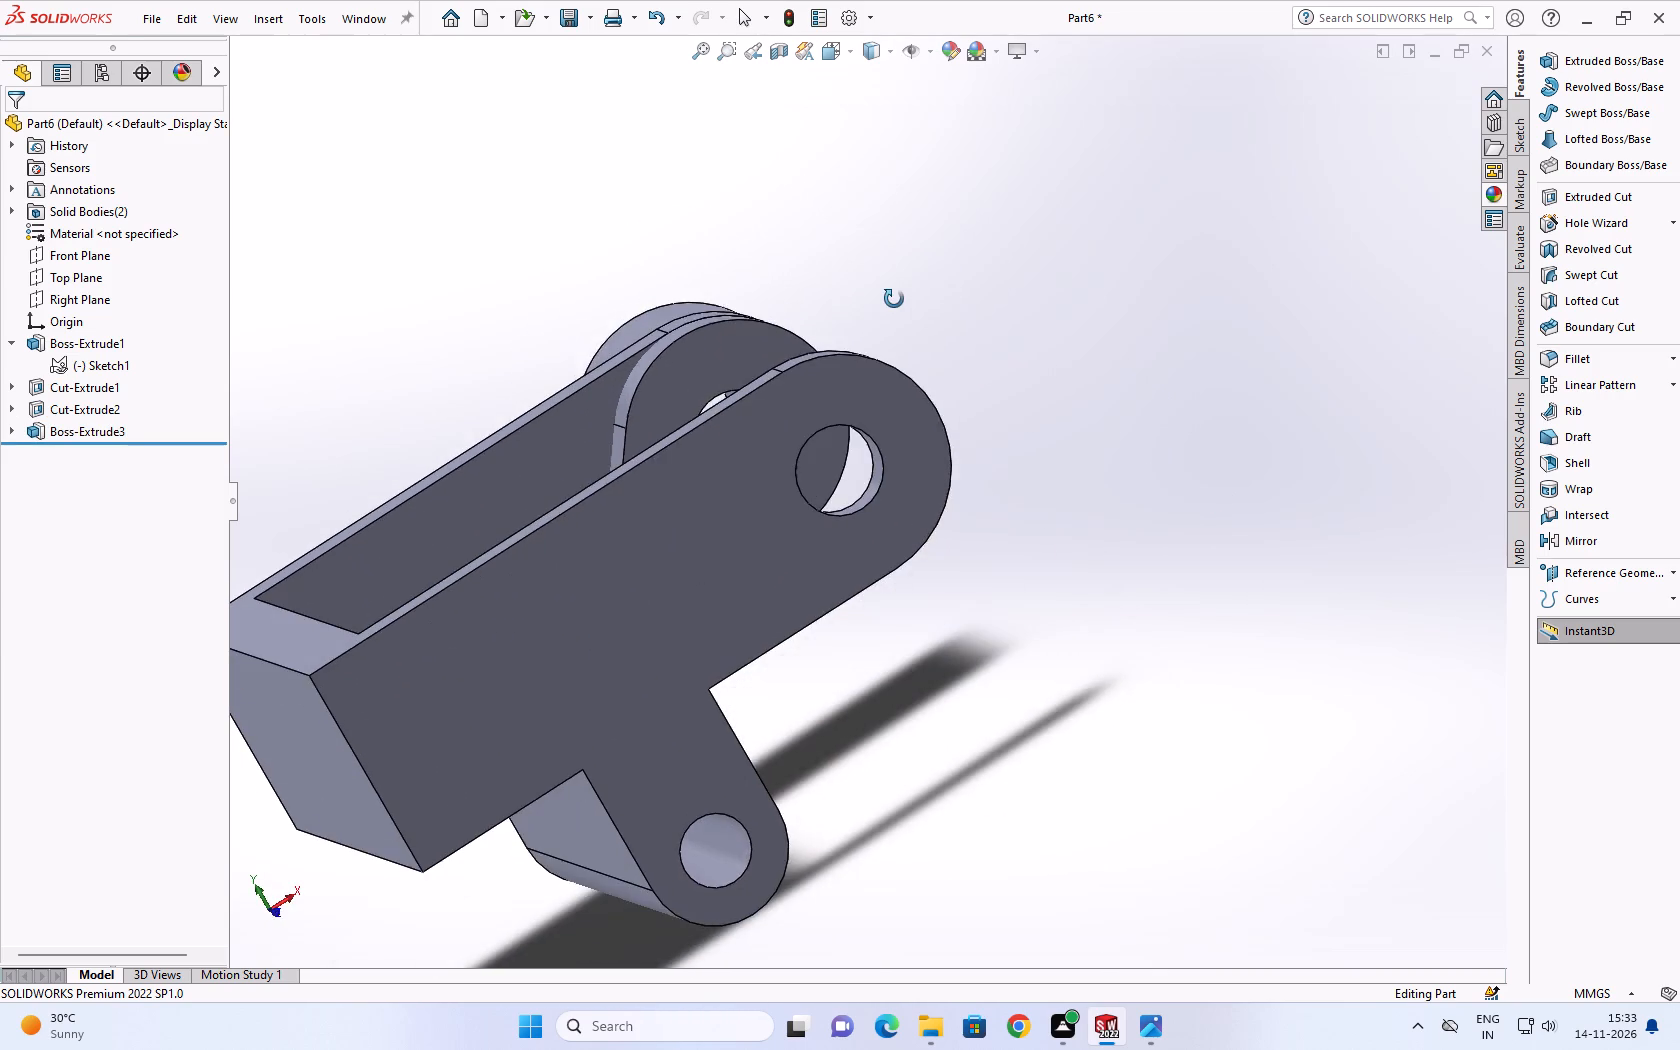
middle_click_drag(894, 299, 866, 471)
scroll(834, 448, "up", 3)
scroll(840, 428, "down", 3)
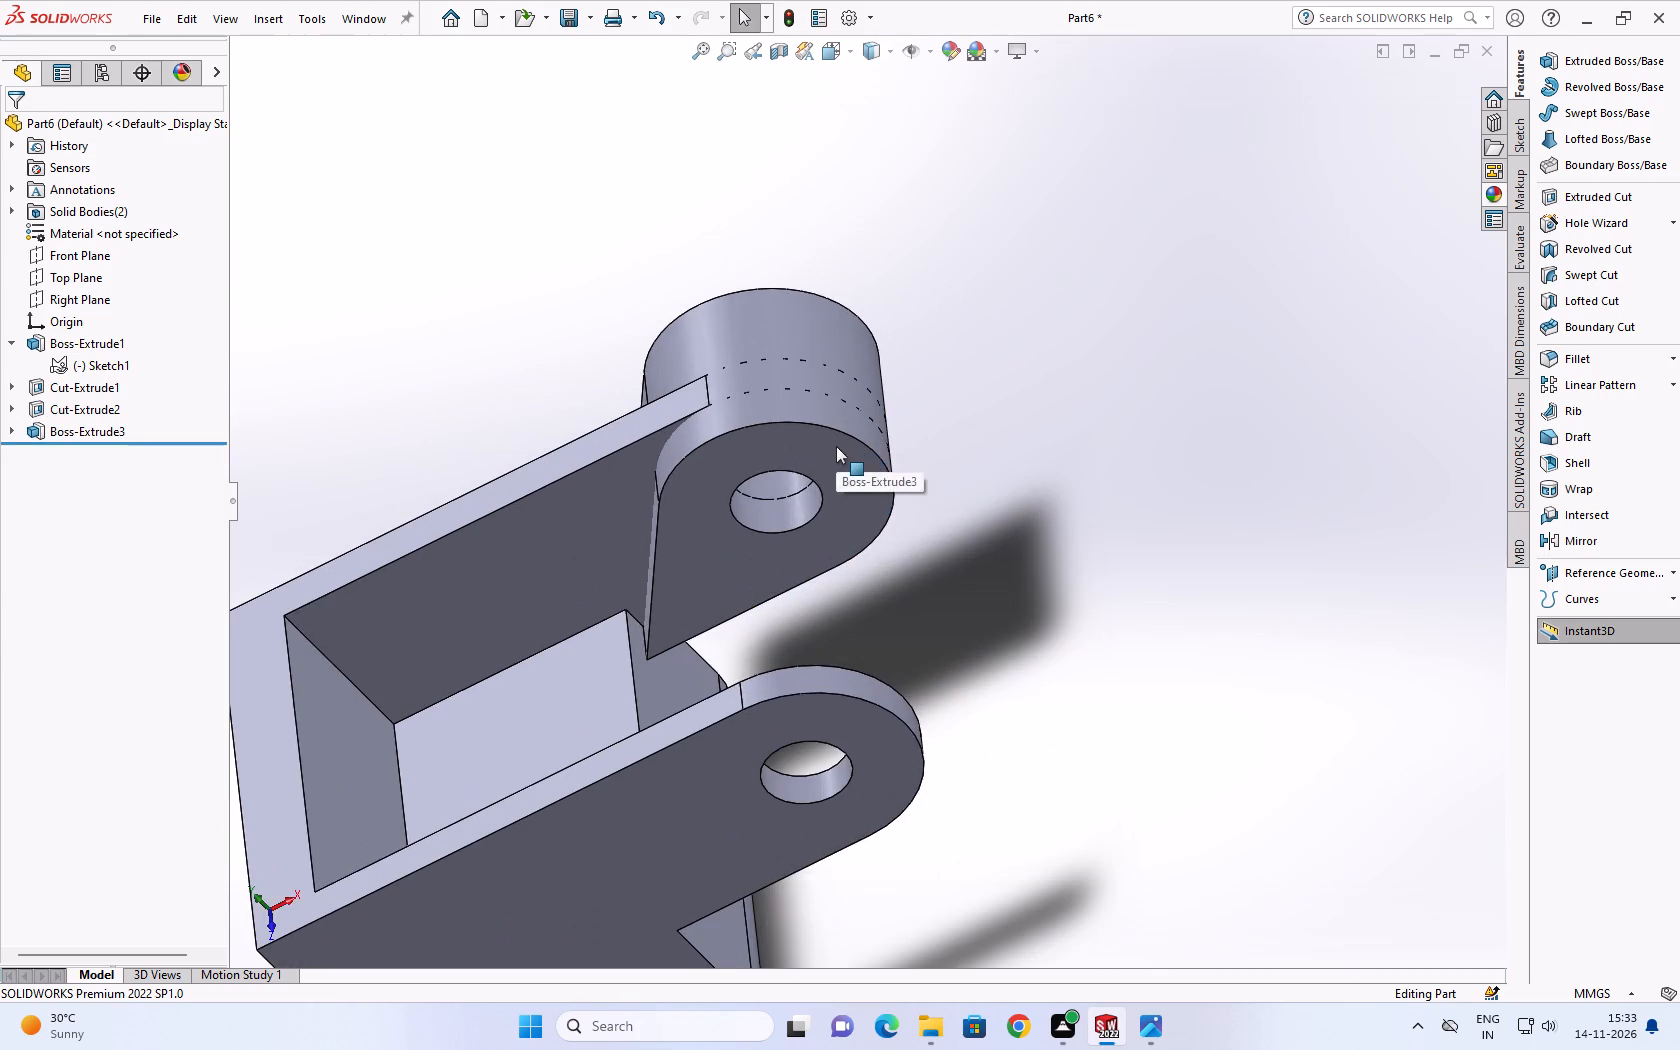
middle_click_drag(843, 441, 843, 461)
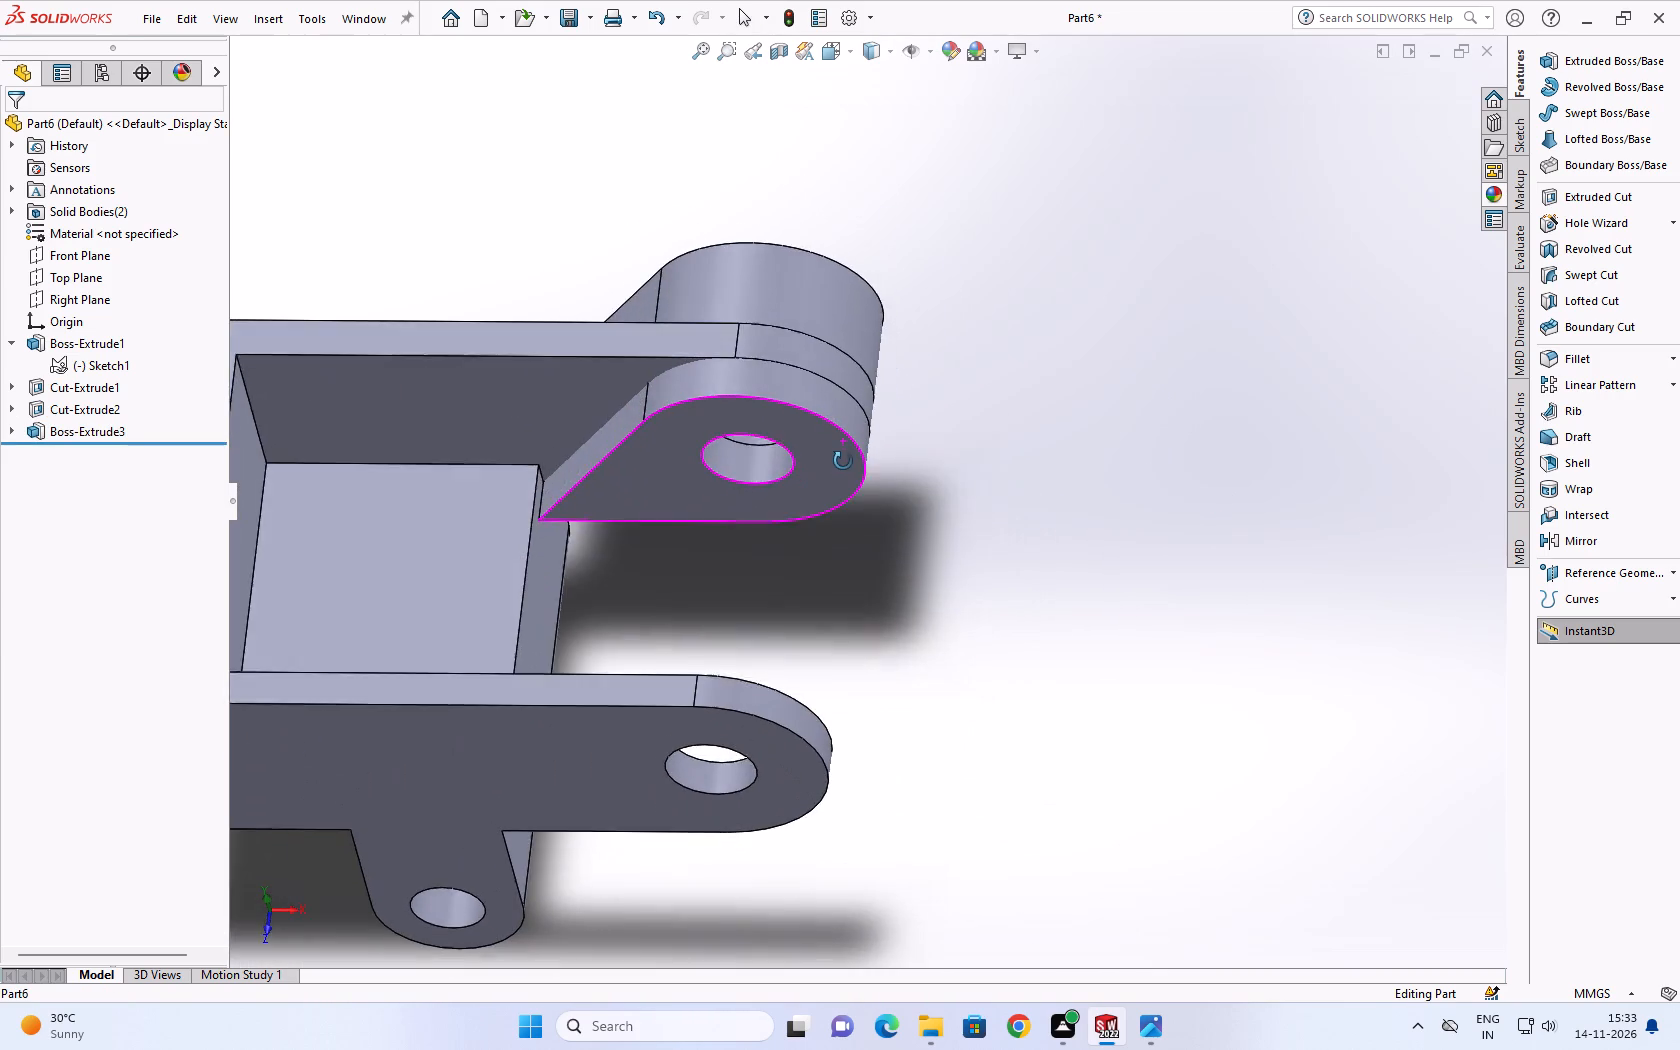
middle_click_drag(843, 461, 862, 486)
scroll(858, 506, "up", 1)
scroll(702, 427, "down", 1)
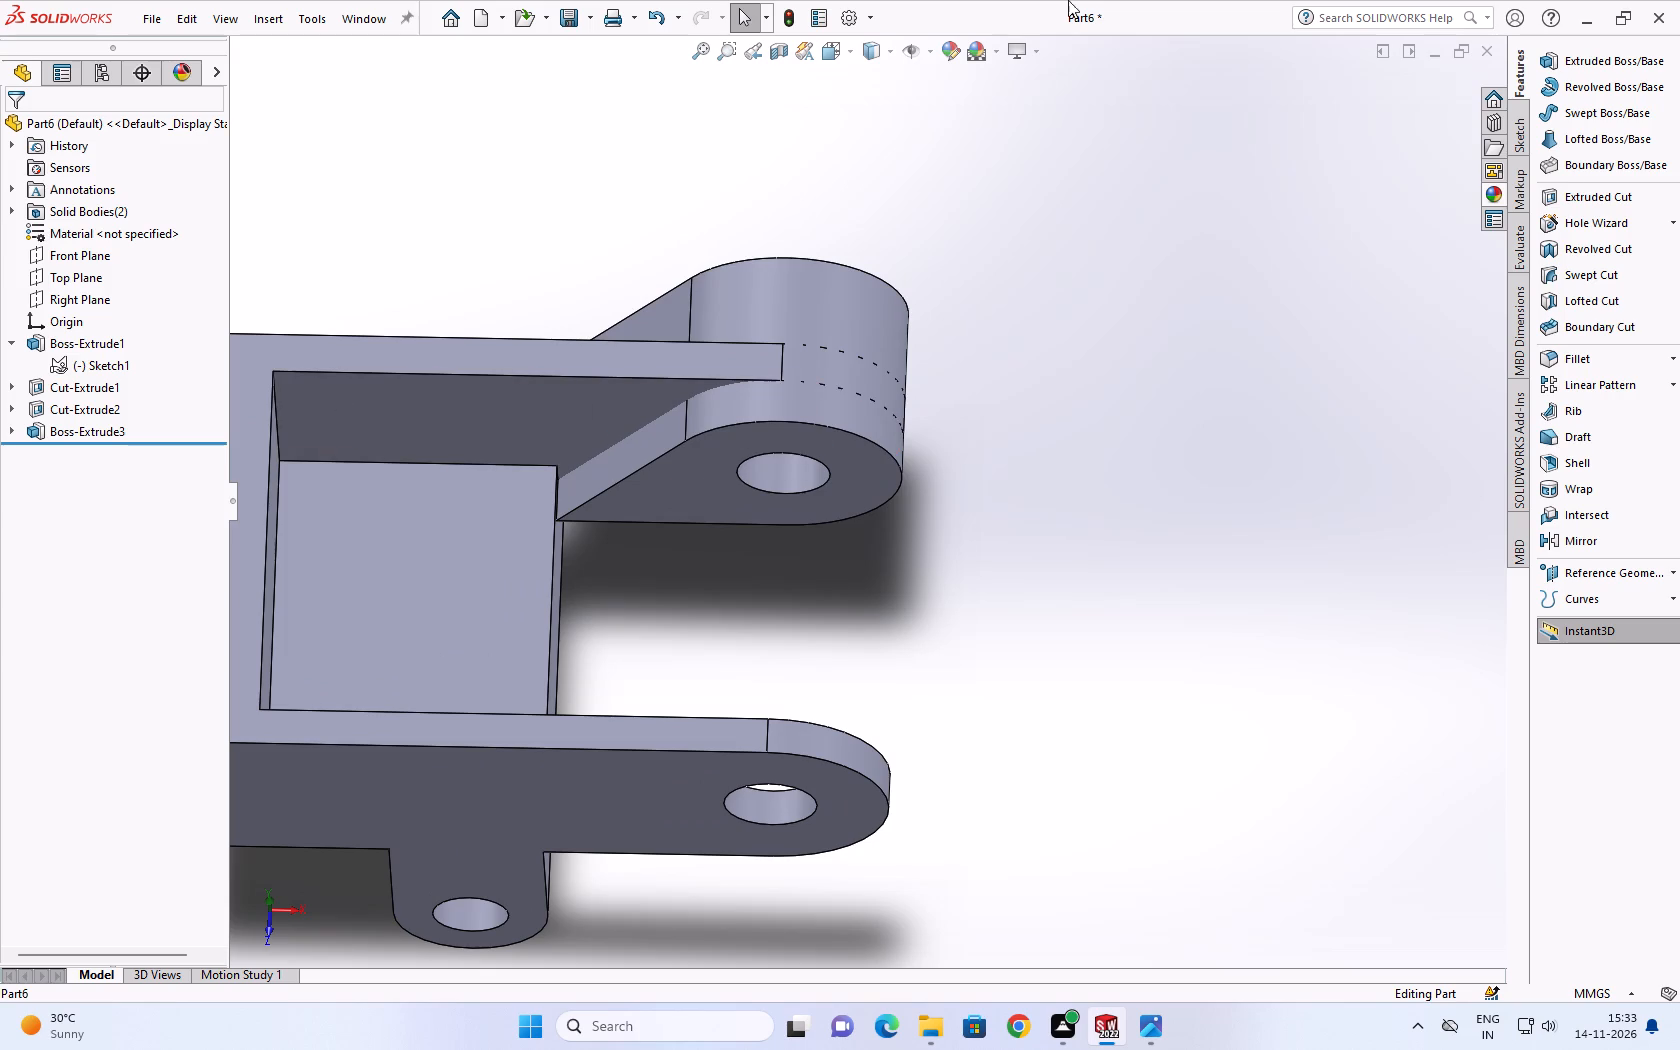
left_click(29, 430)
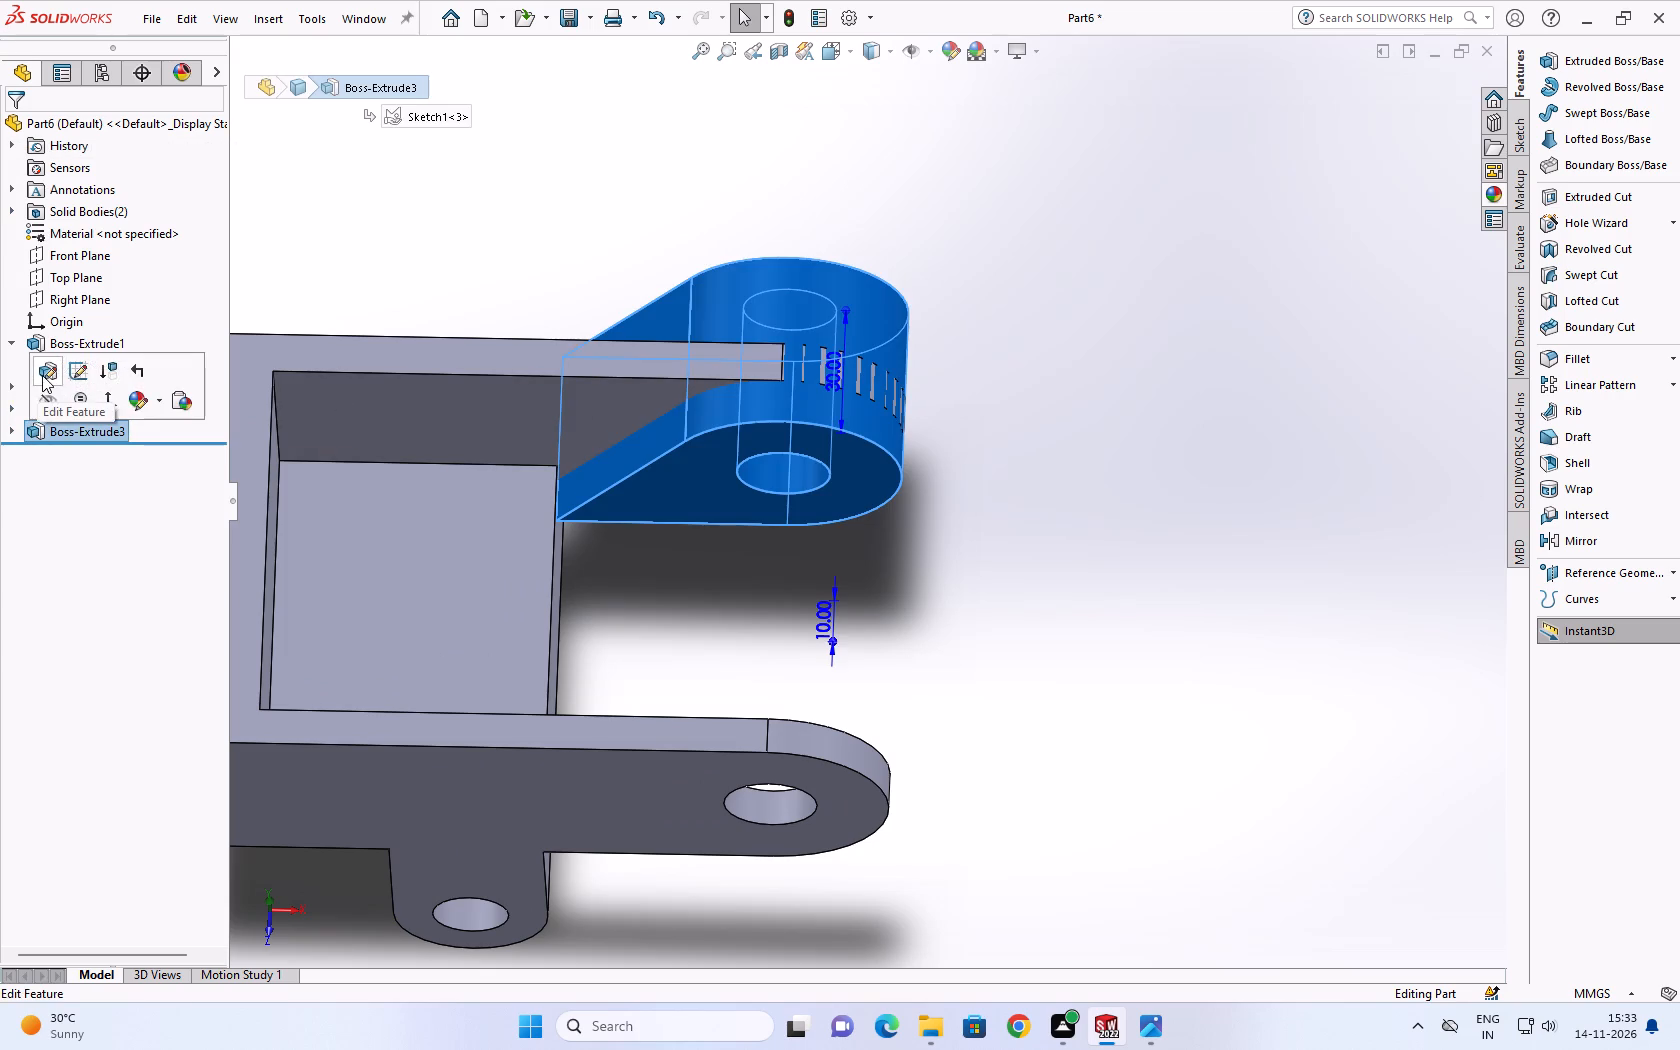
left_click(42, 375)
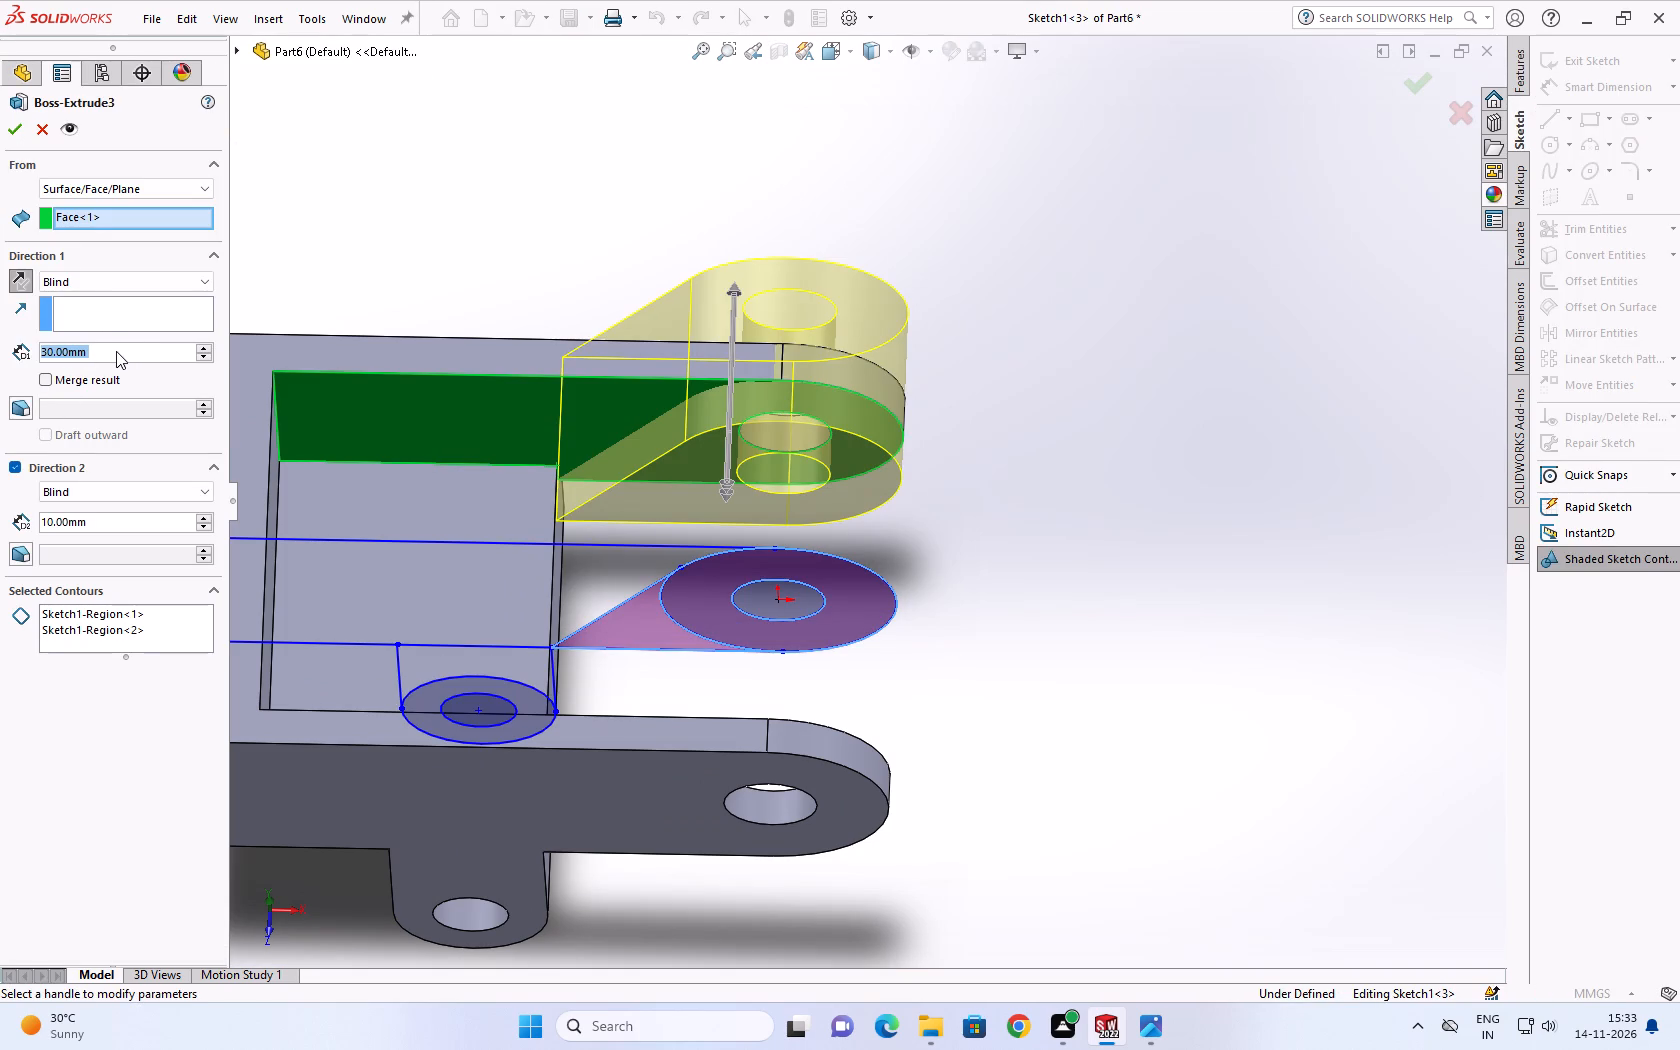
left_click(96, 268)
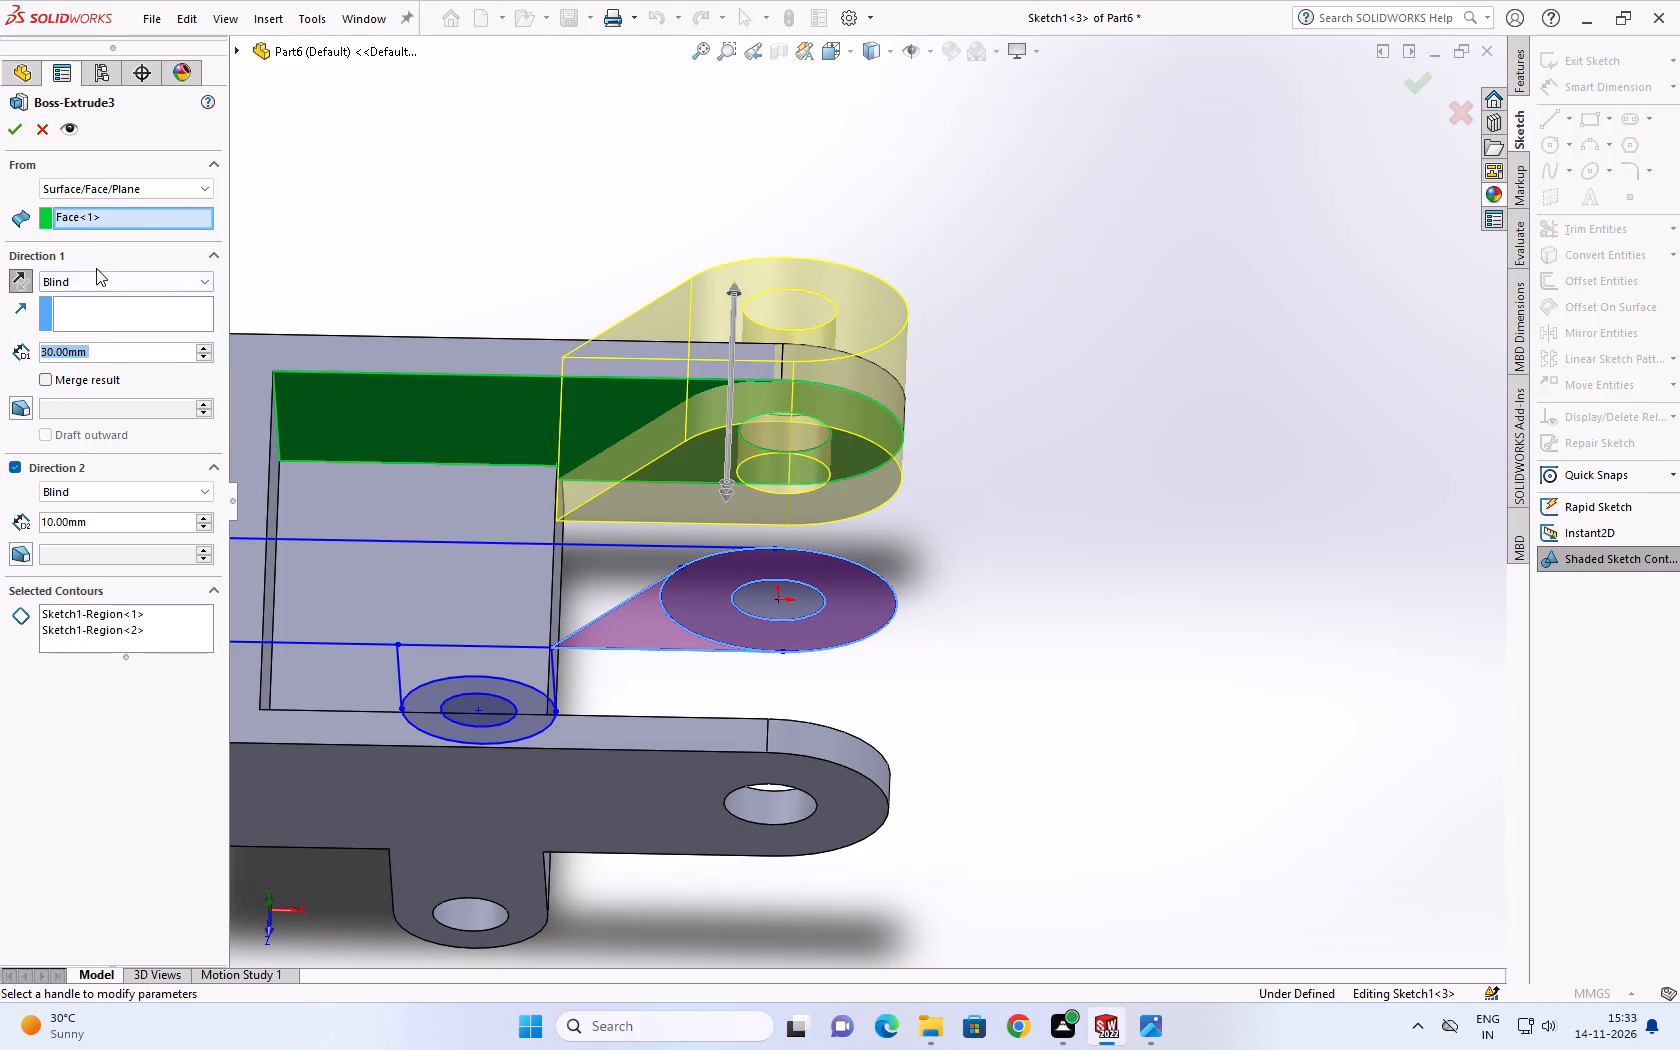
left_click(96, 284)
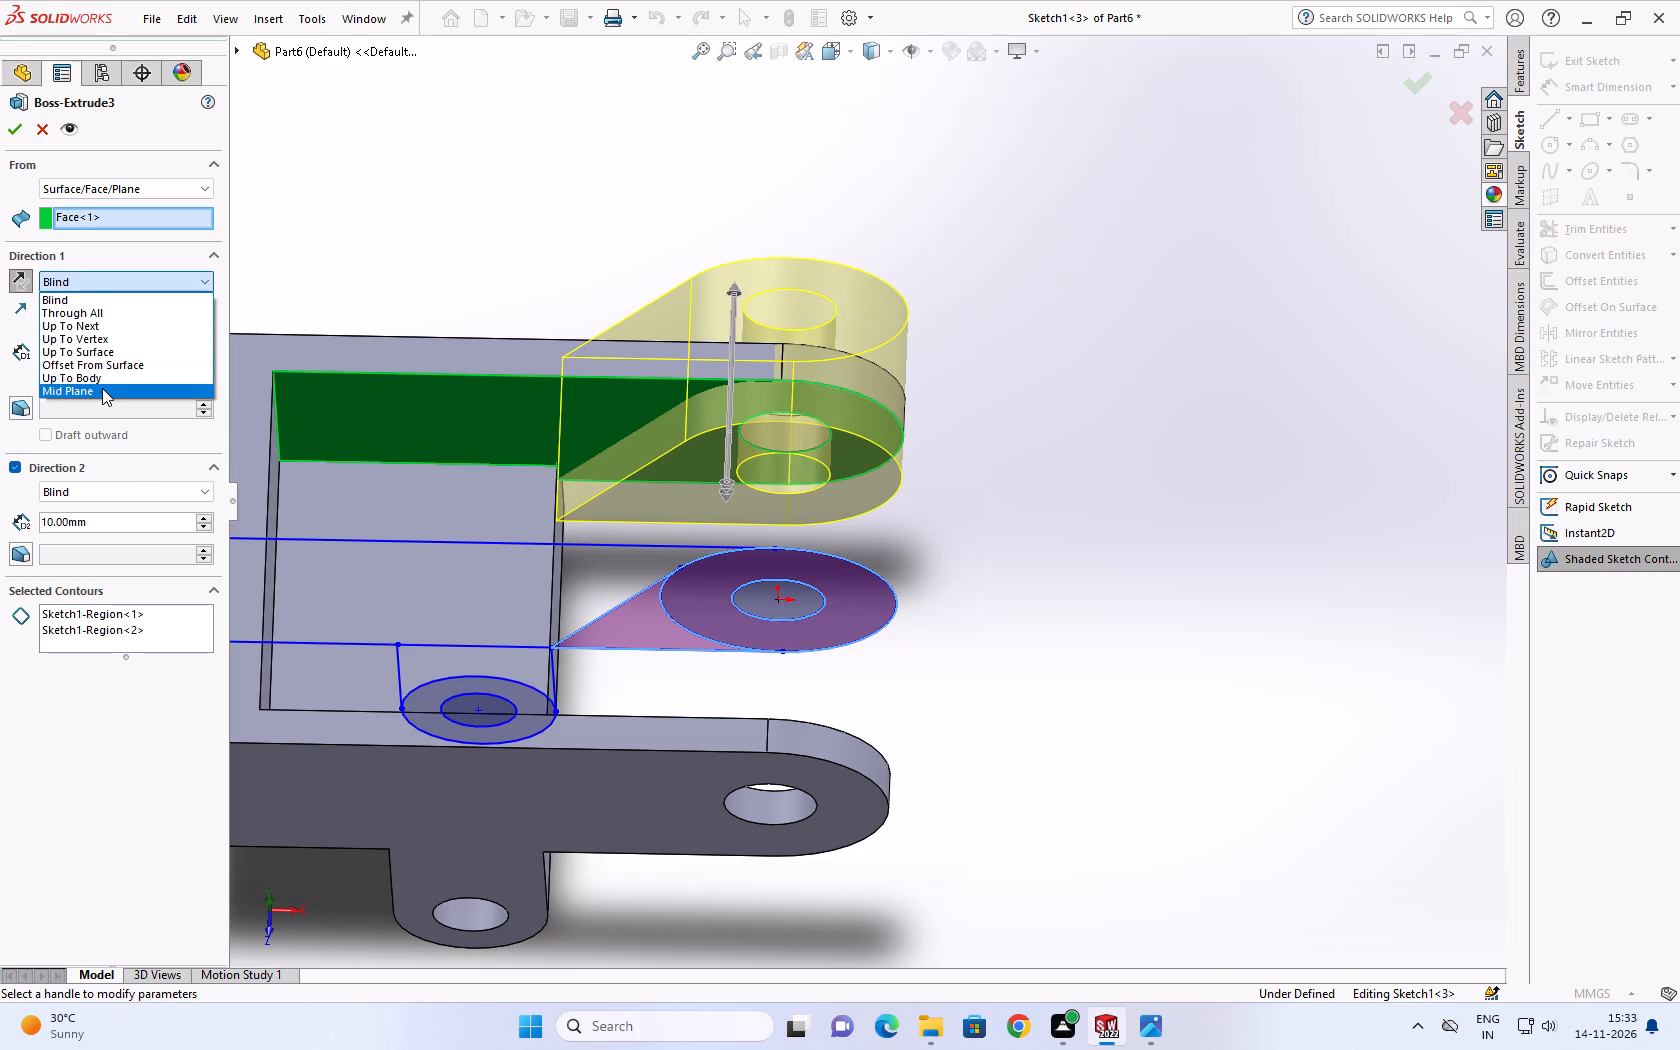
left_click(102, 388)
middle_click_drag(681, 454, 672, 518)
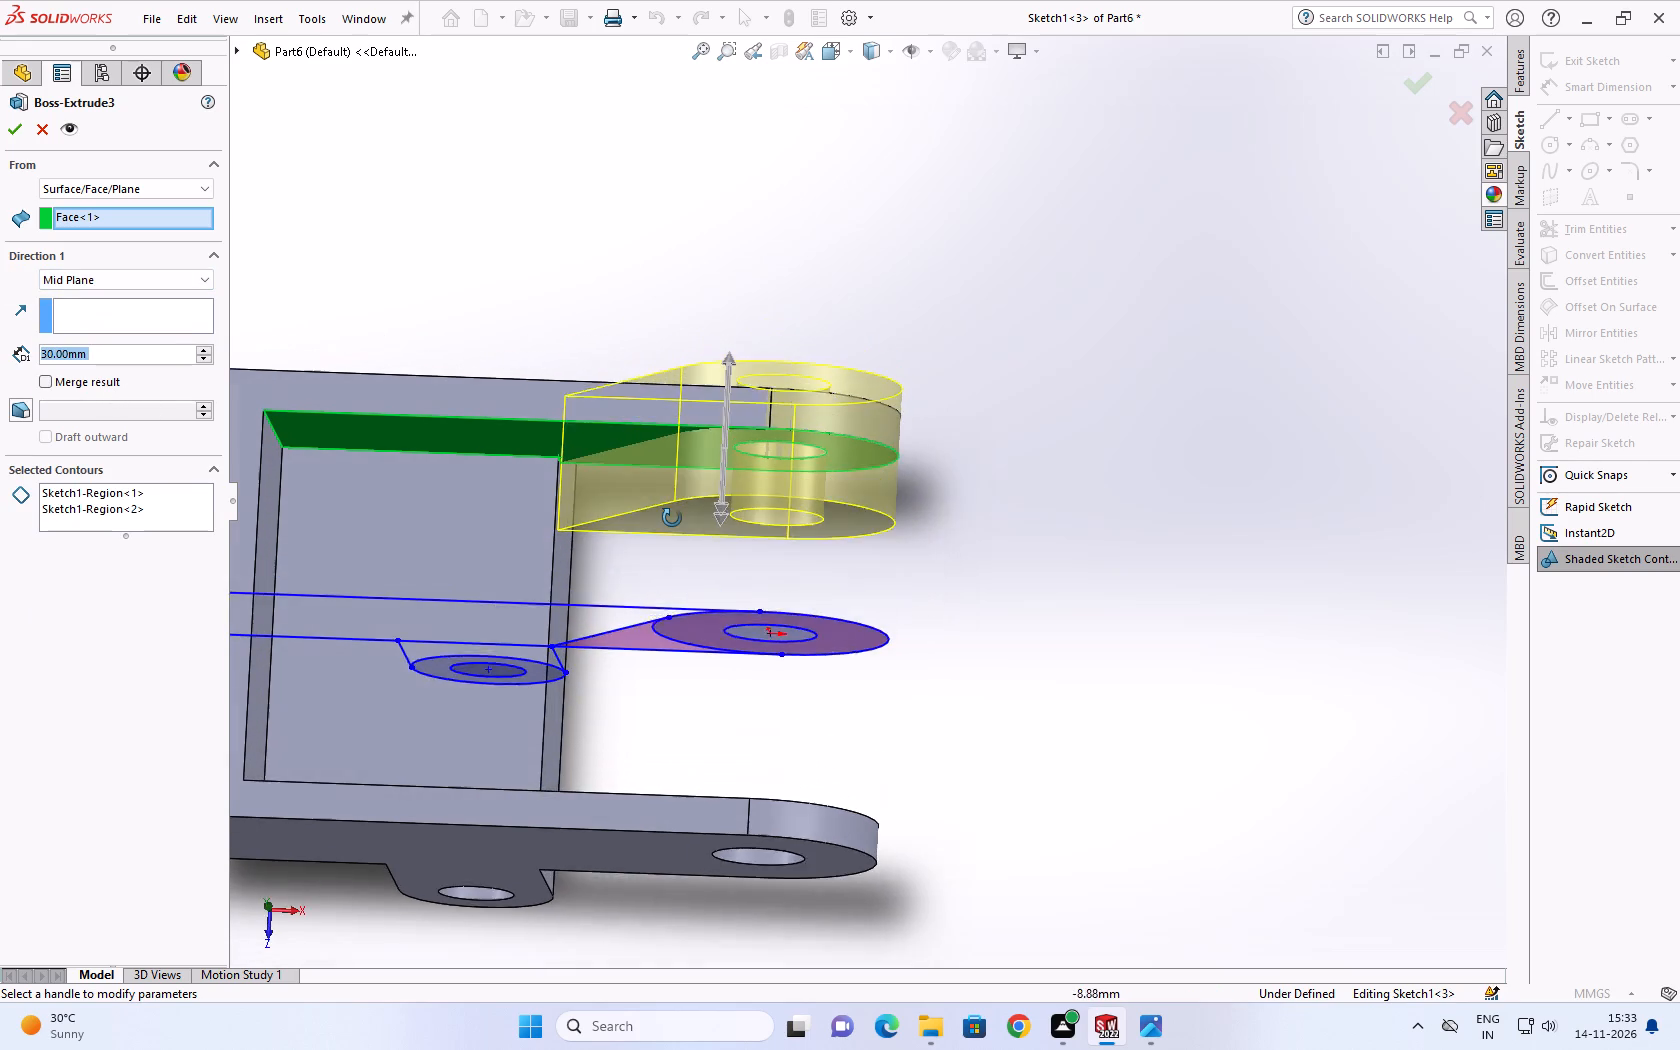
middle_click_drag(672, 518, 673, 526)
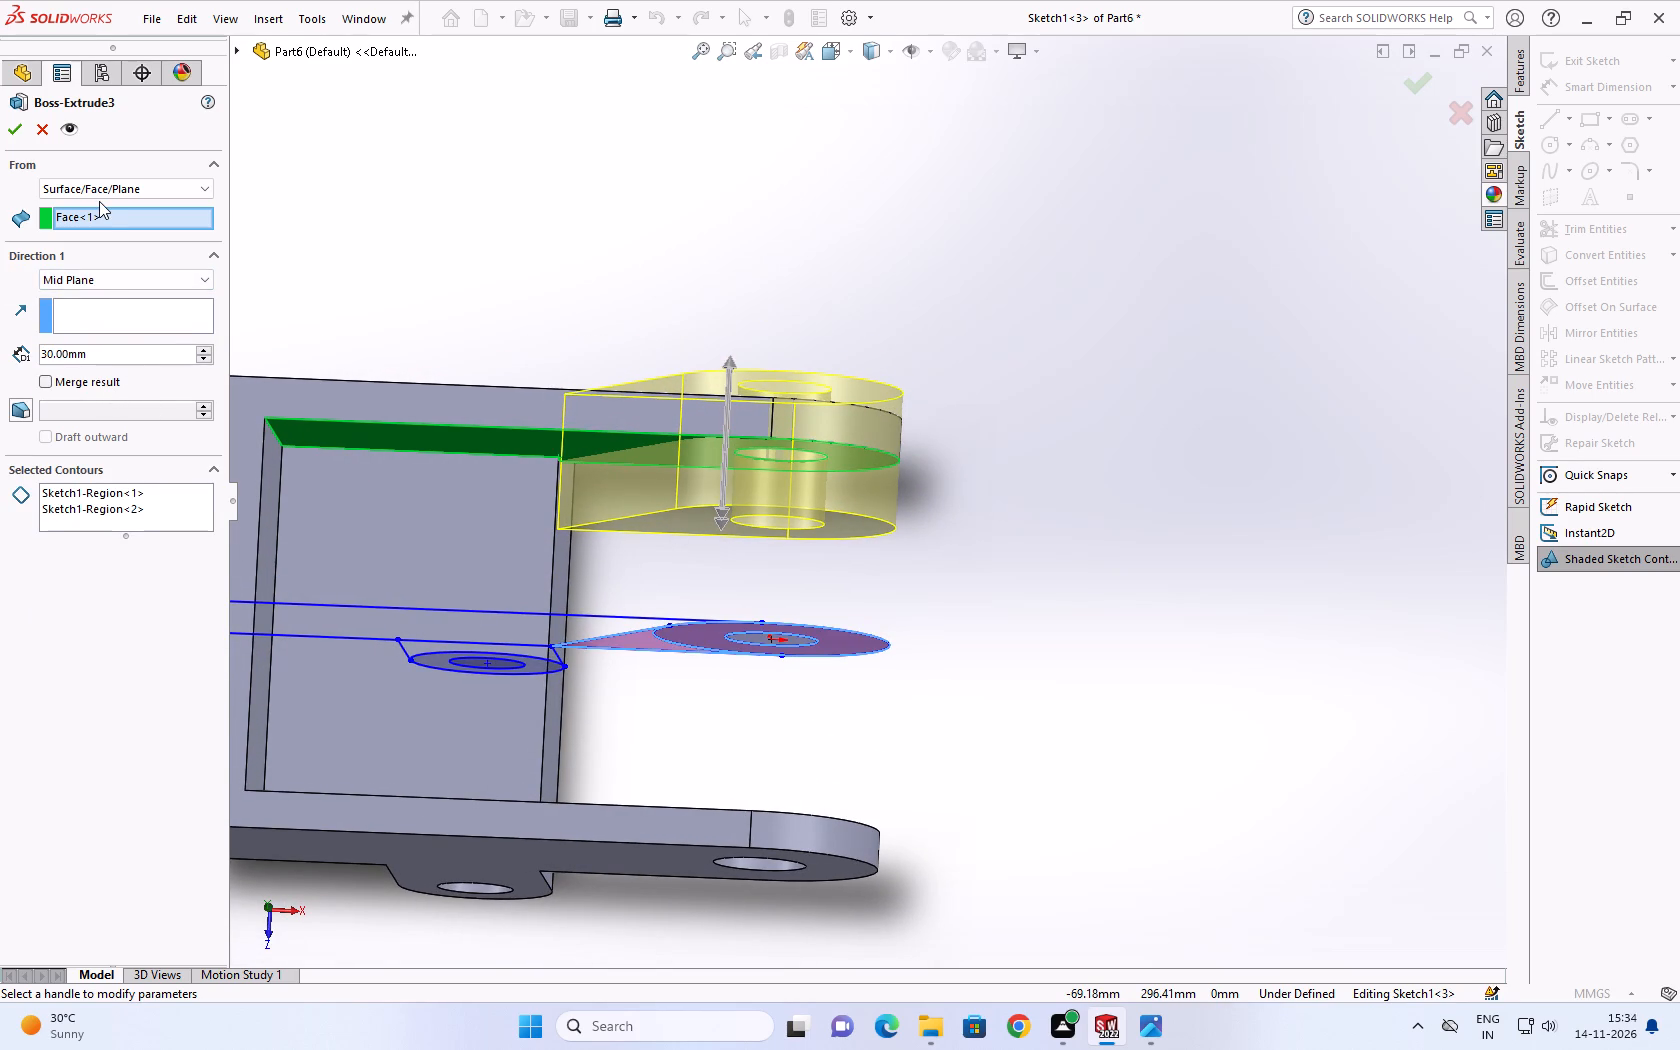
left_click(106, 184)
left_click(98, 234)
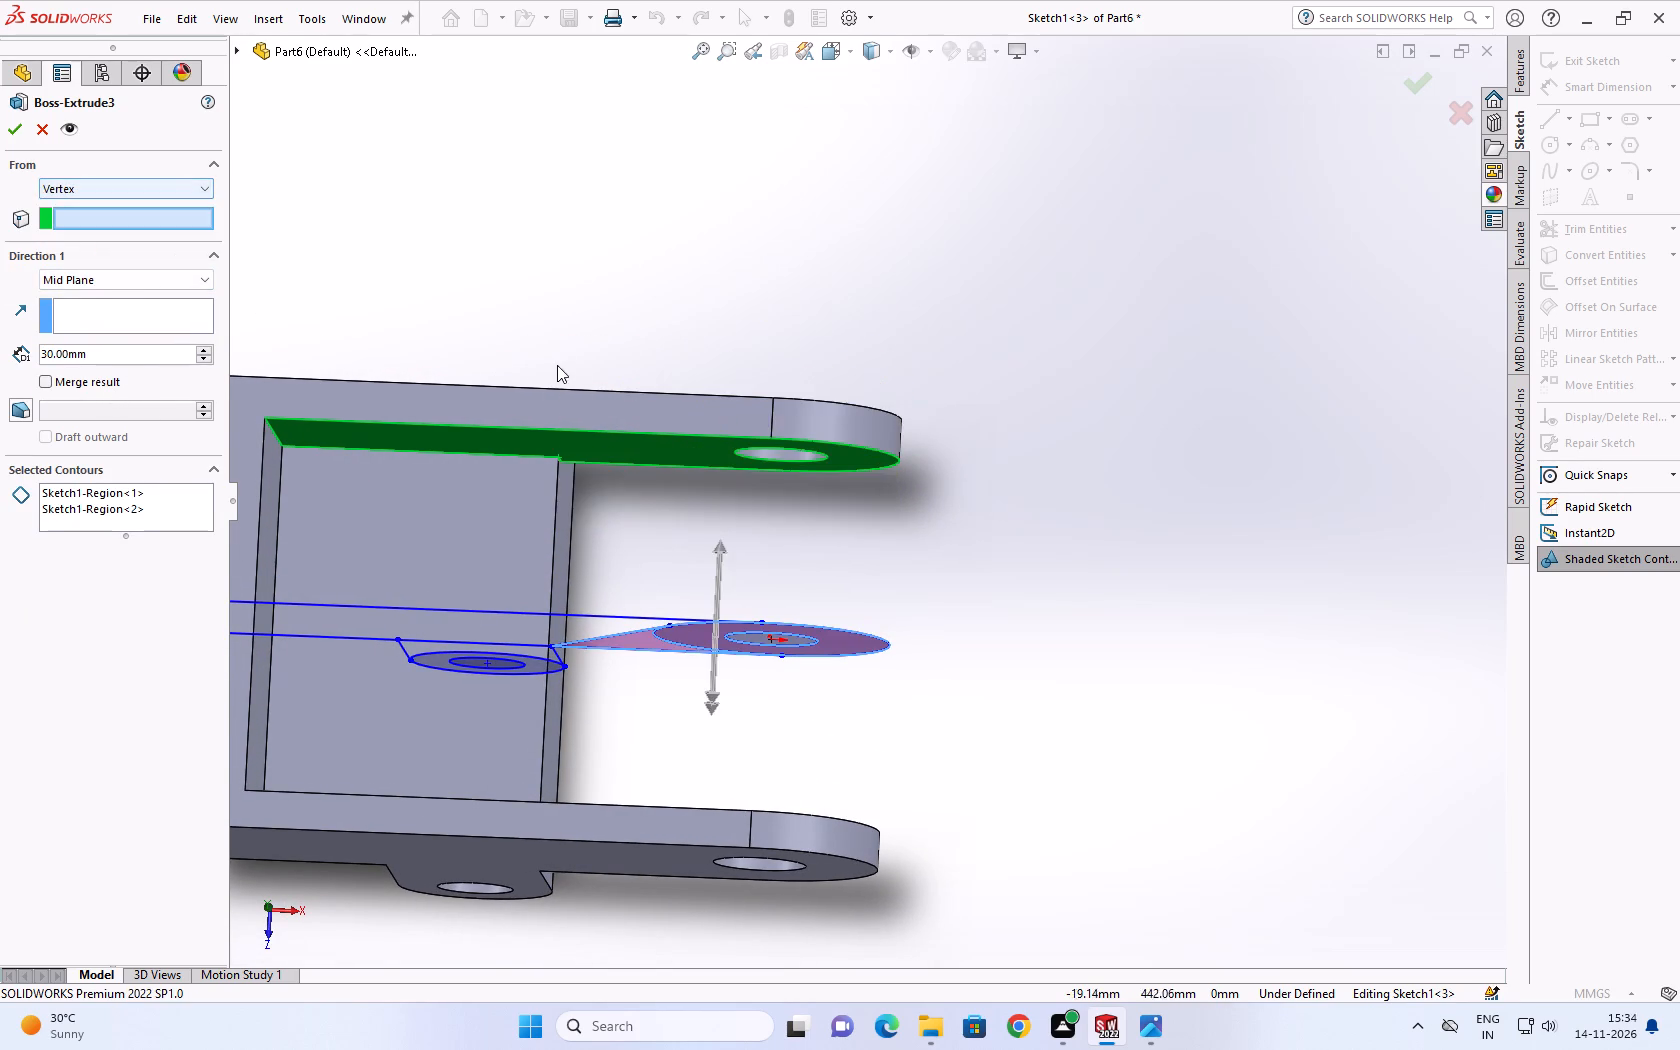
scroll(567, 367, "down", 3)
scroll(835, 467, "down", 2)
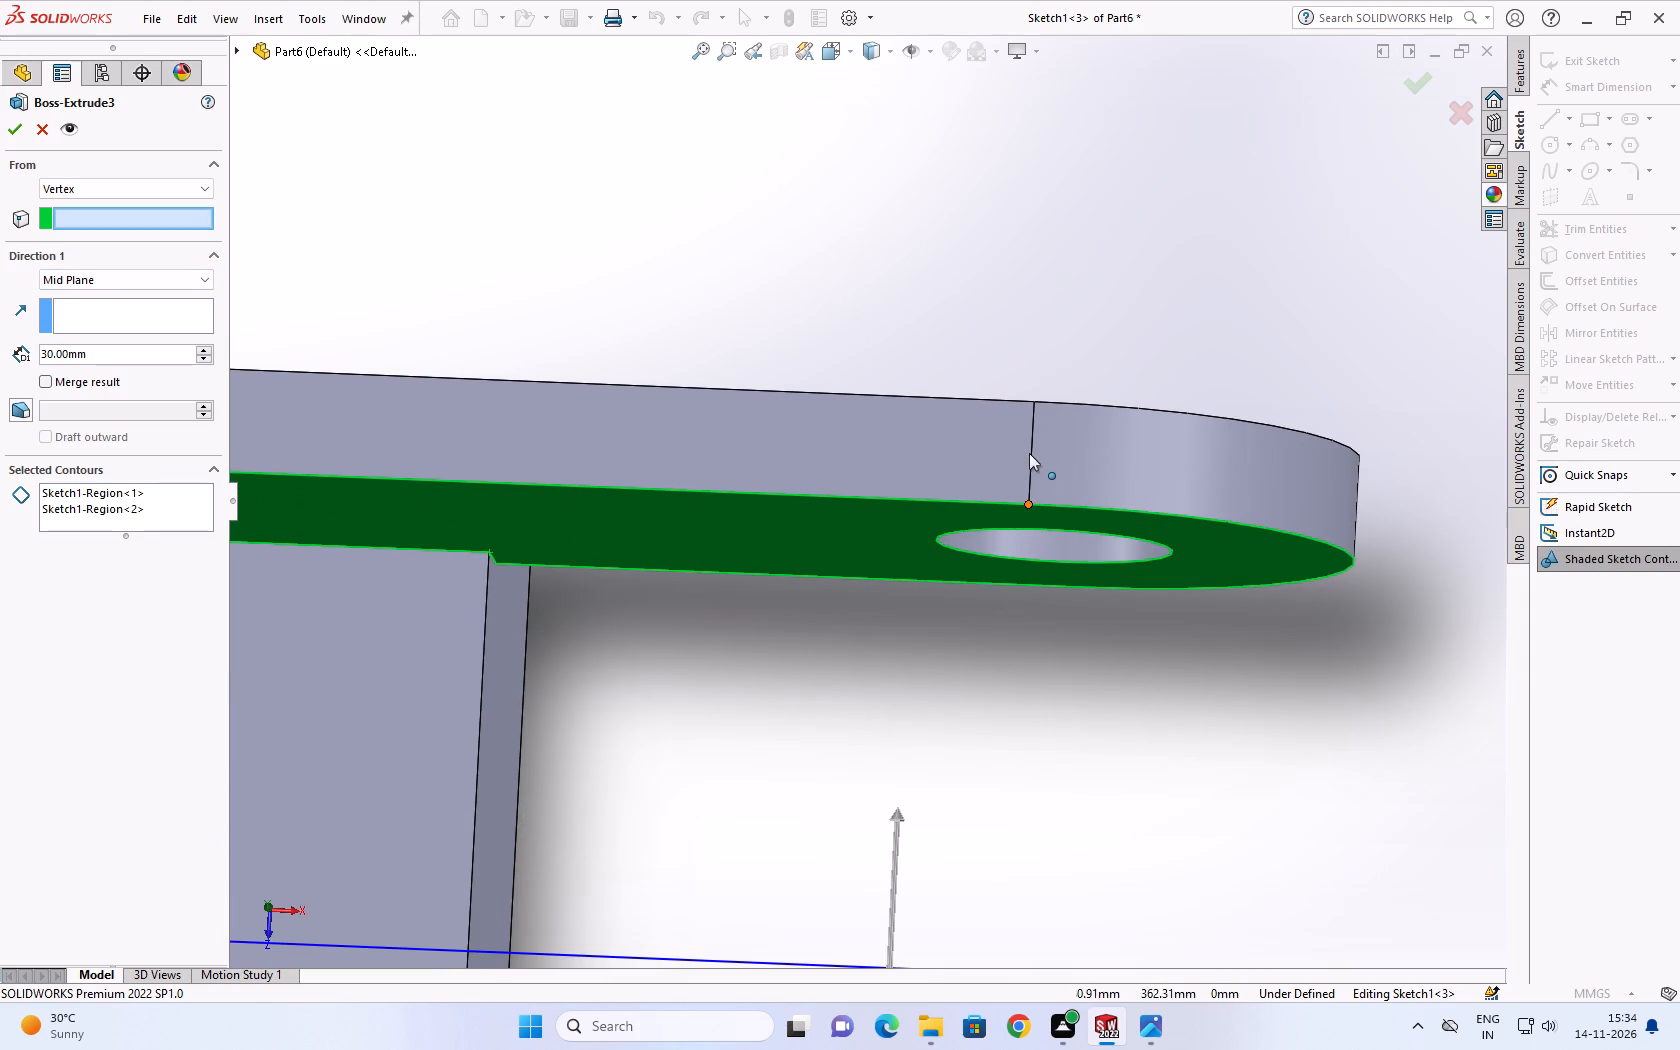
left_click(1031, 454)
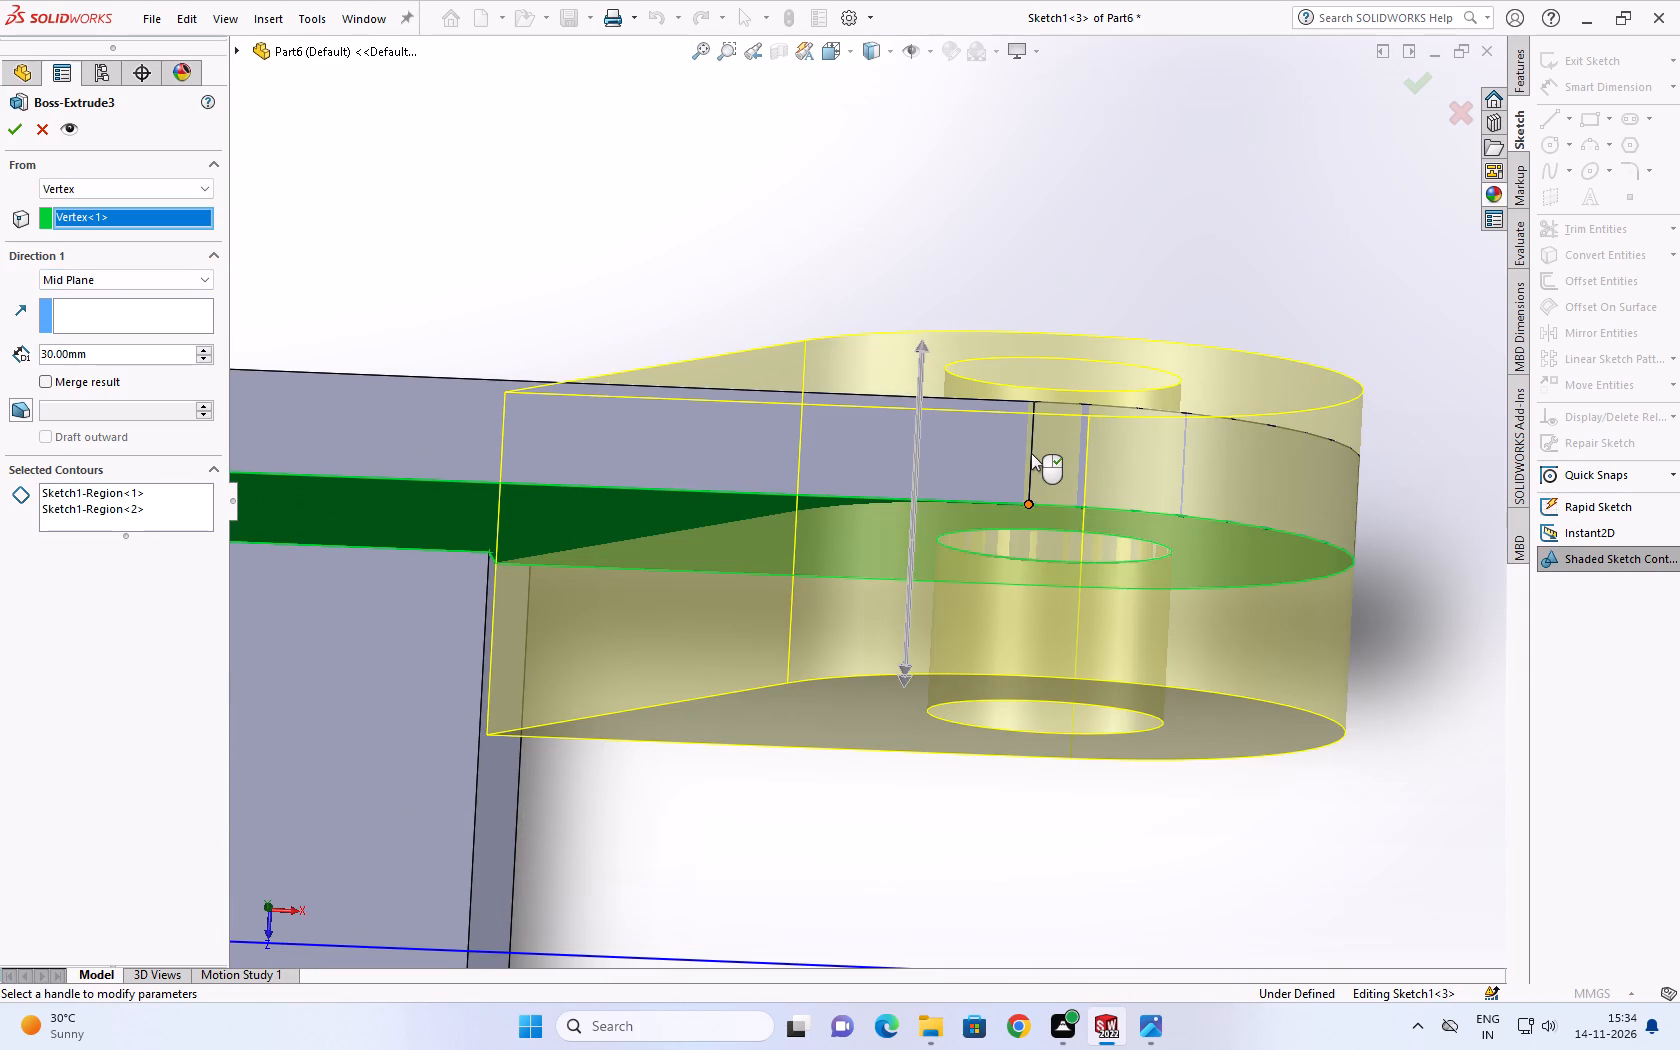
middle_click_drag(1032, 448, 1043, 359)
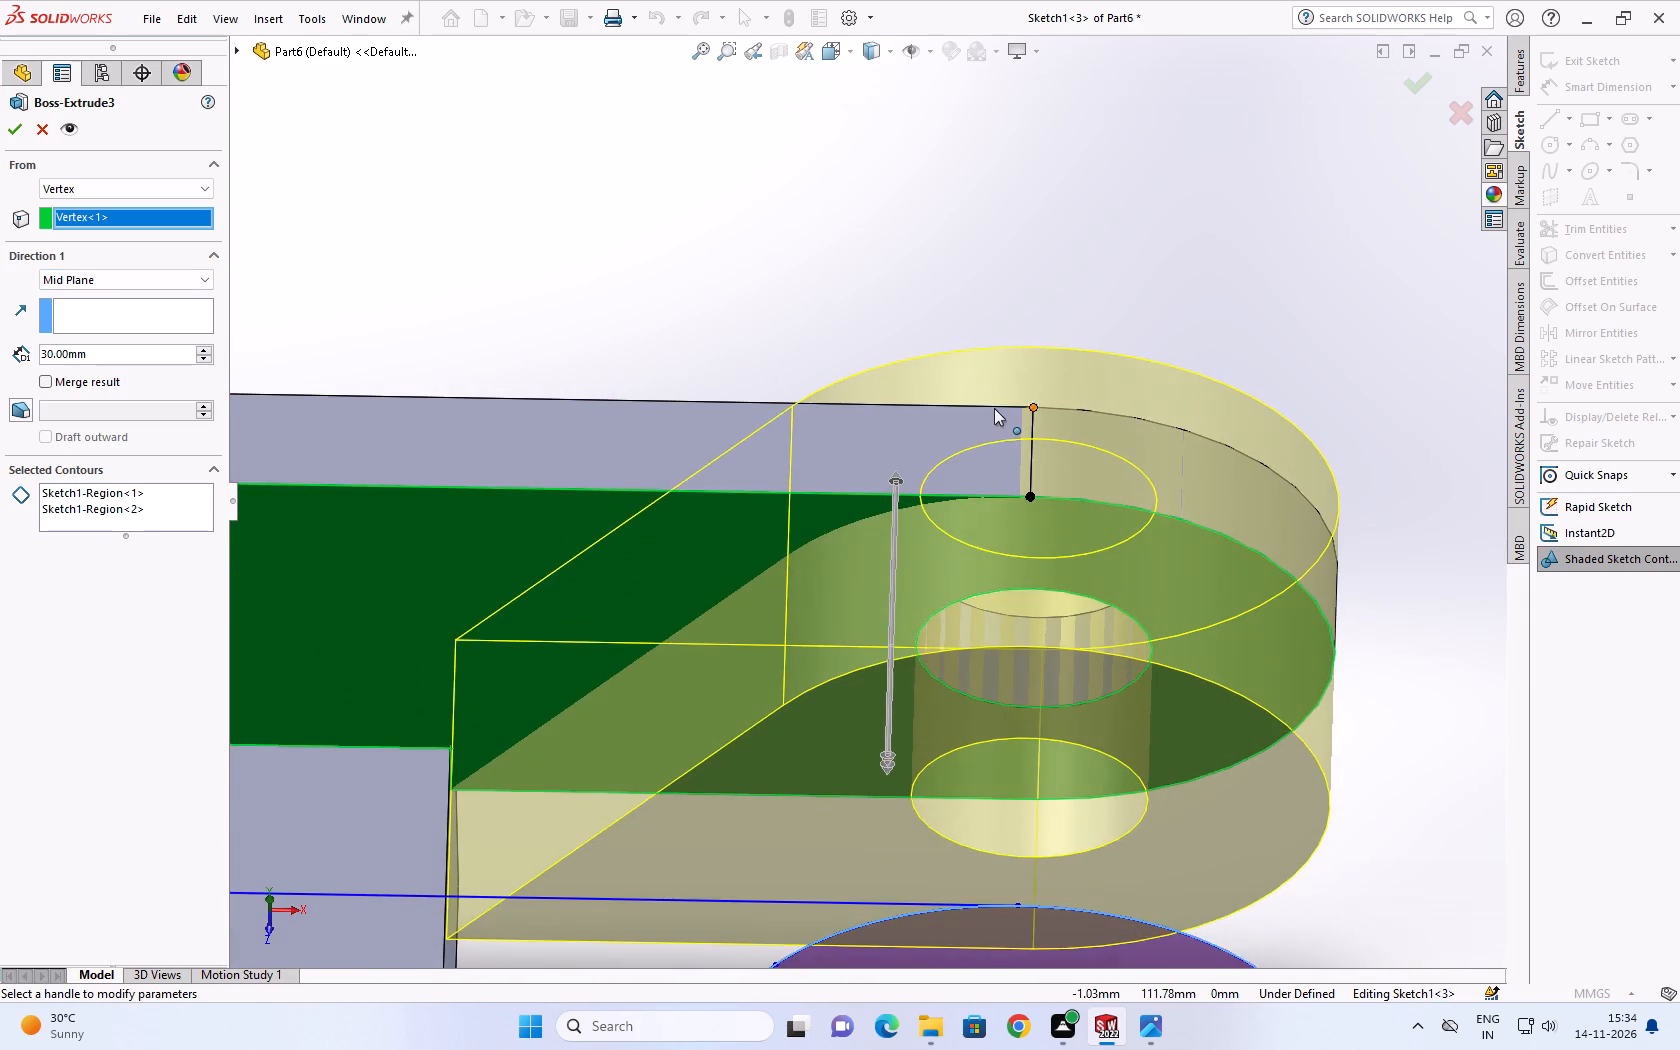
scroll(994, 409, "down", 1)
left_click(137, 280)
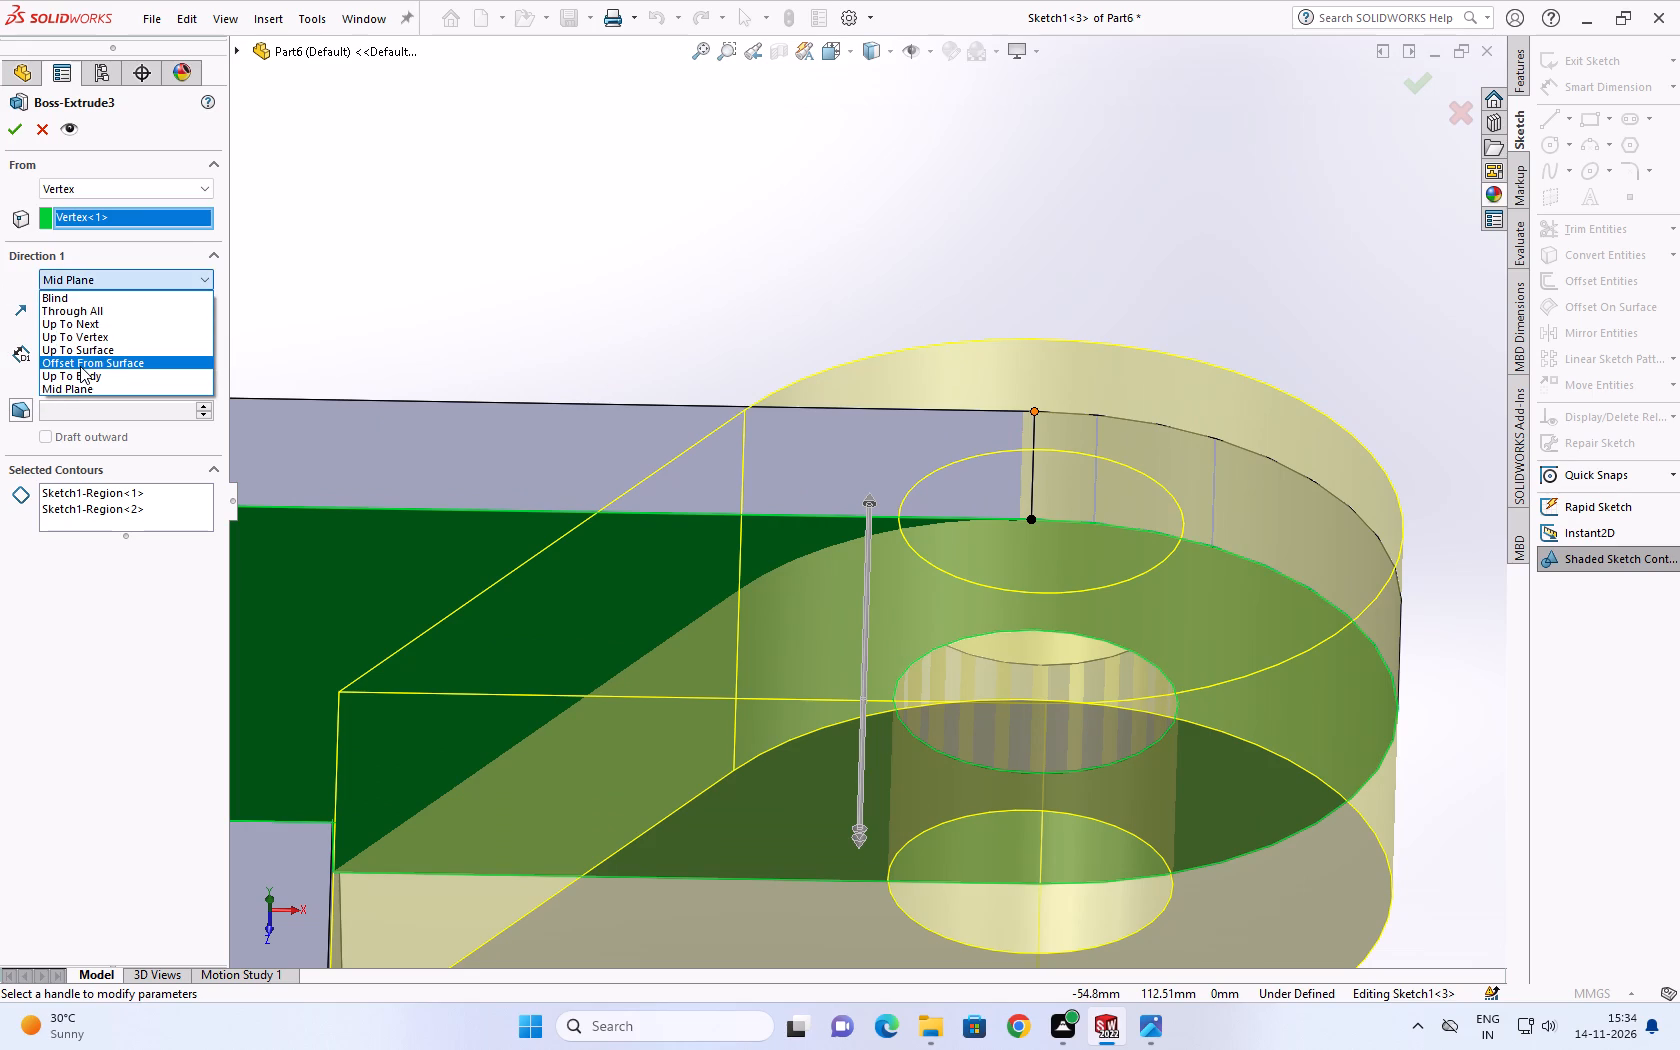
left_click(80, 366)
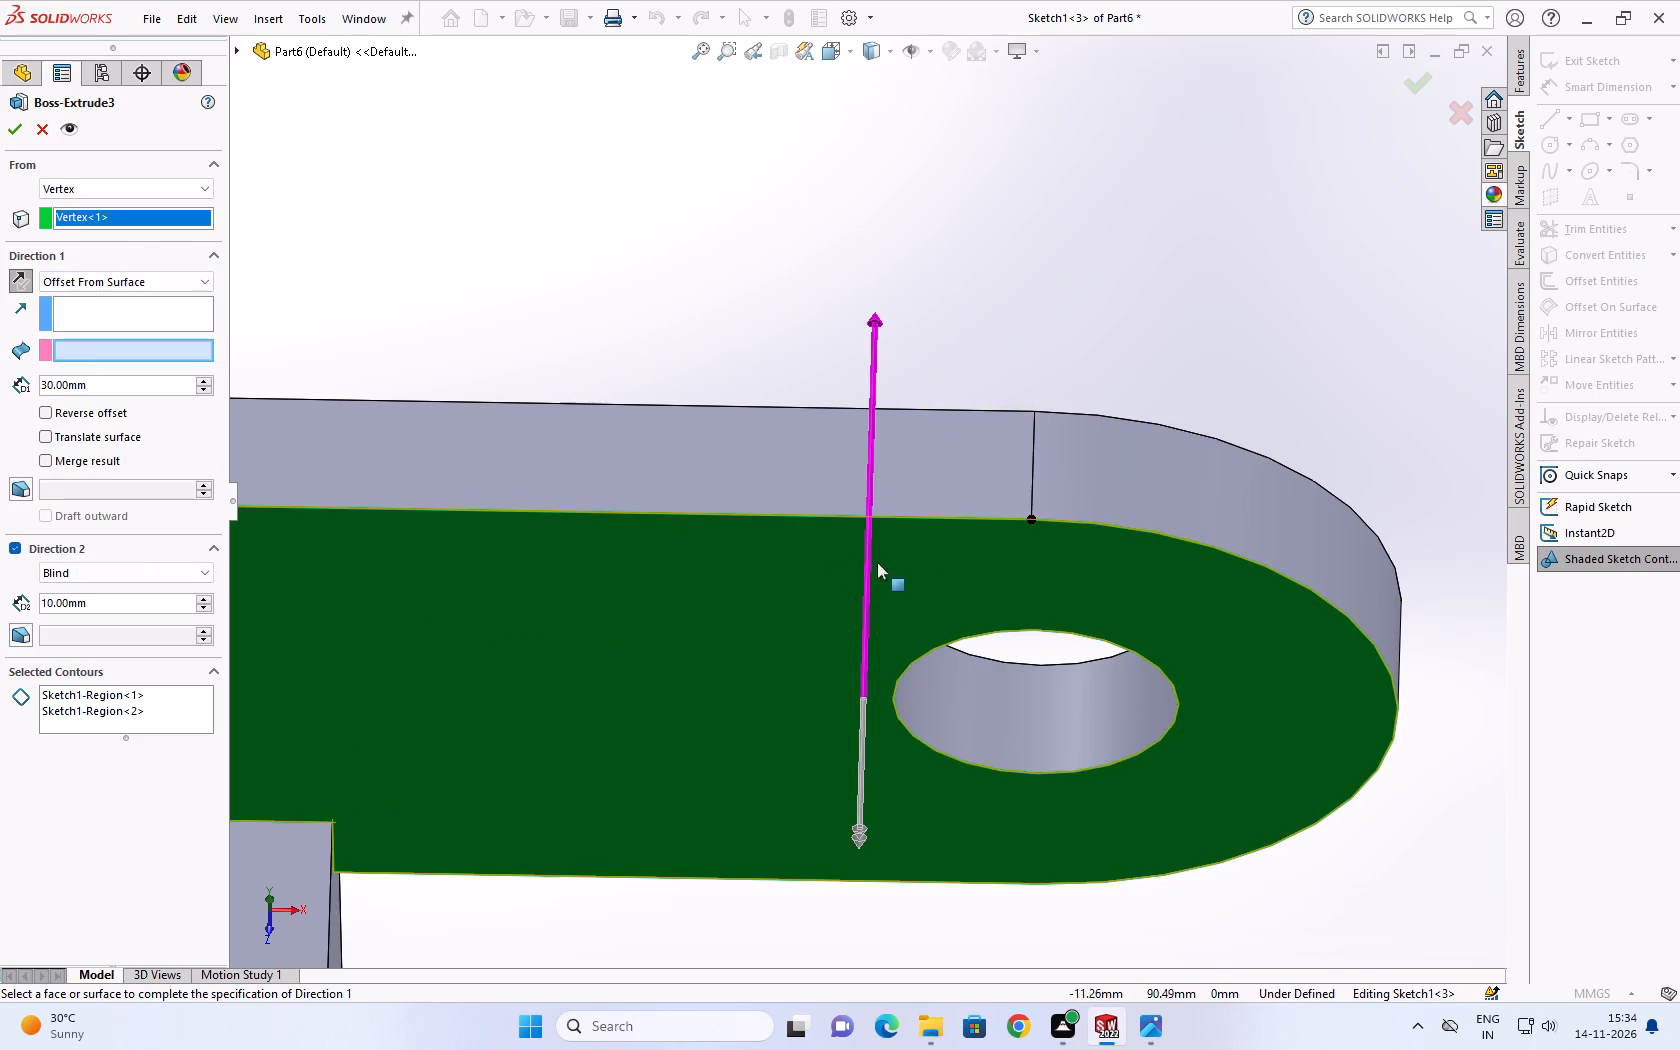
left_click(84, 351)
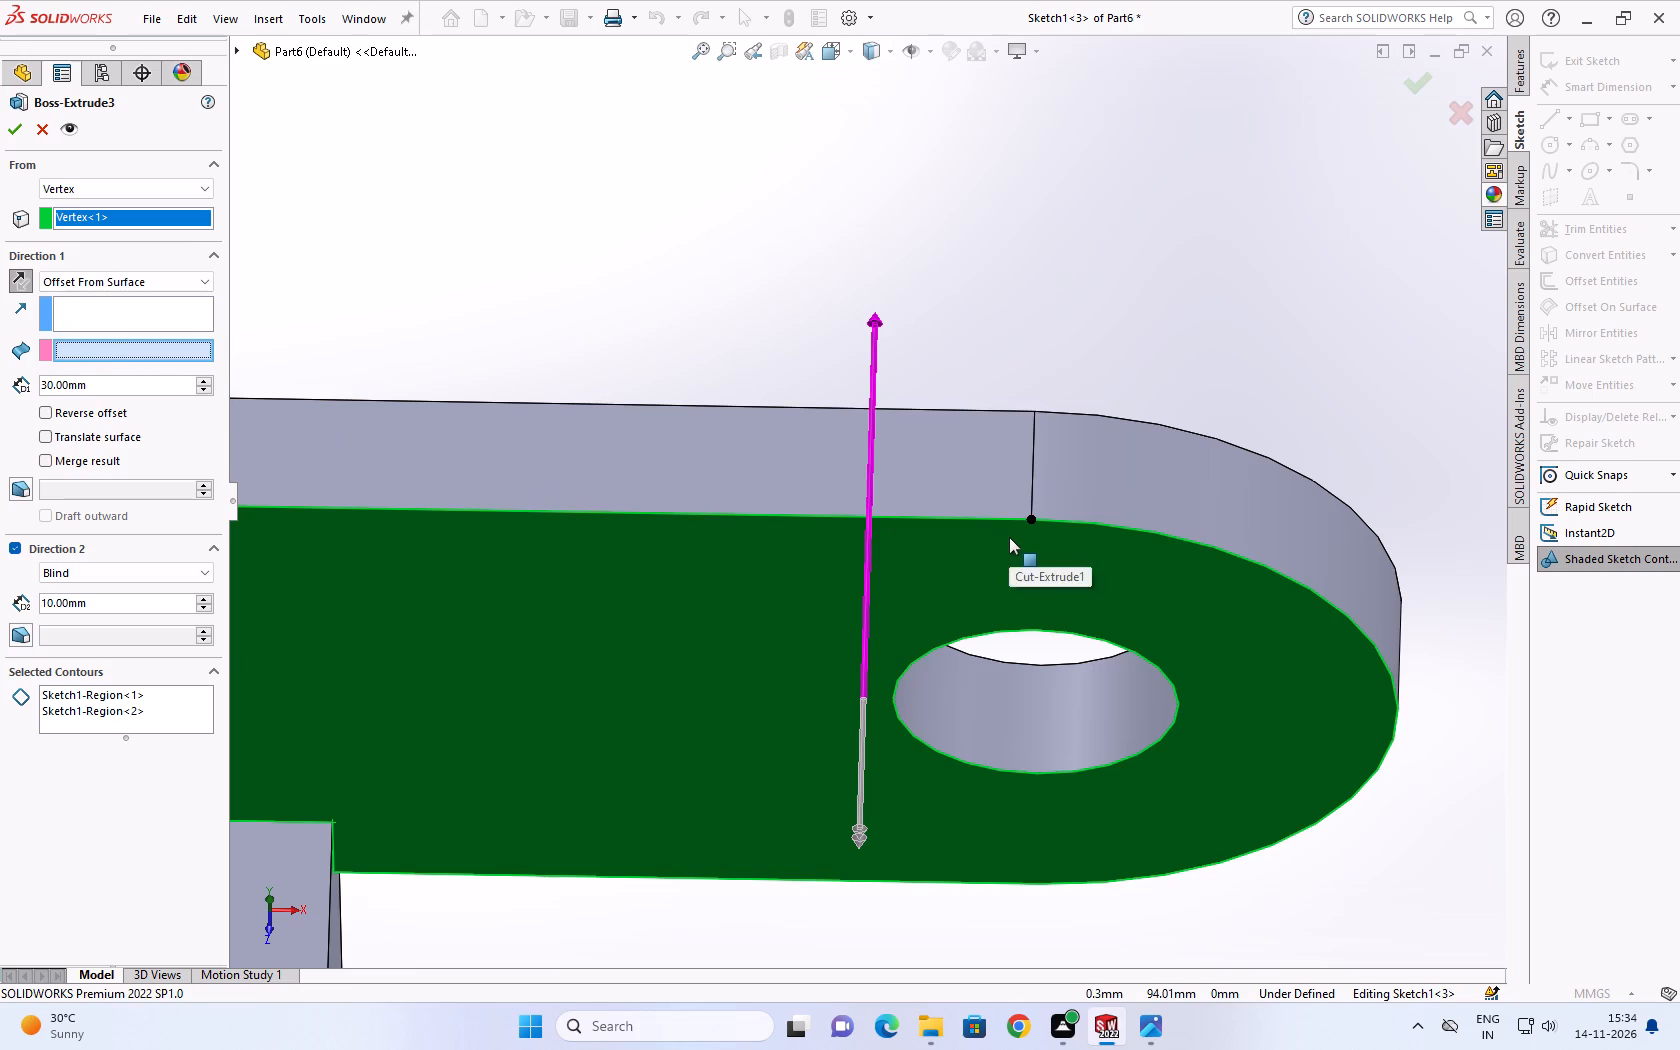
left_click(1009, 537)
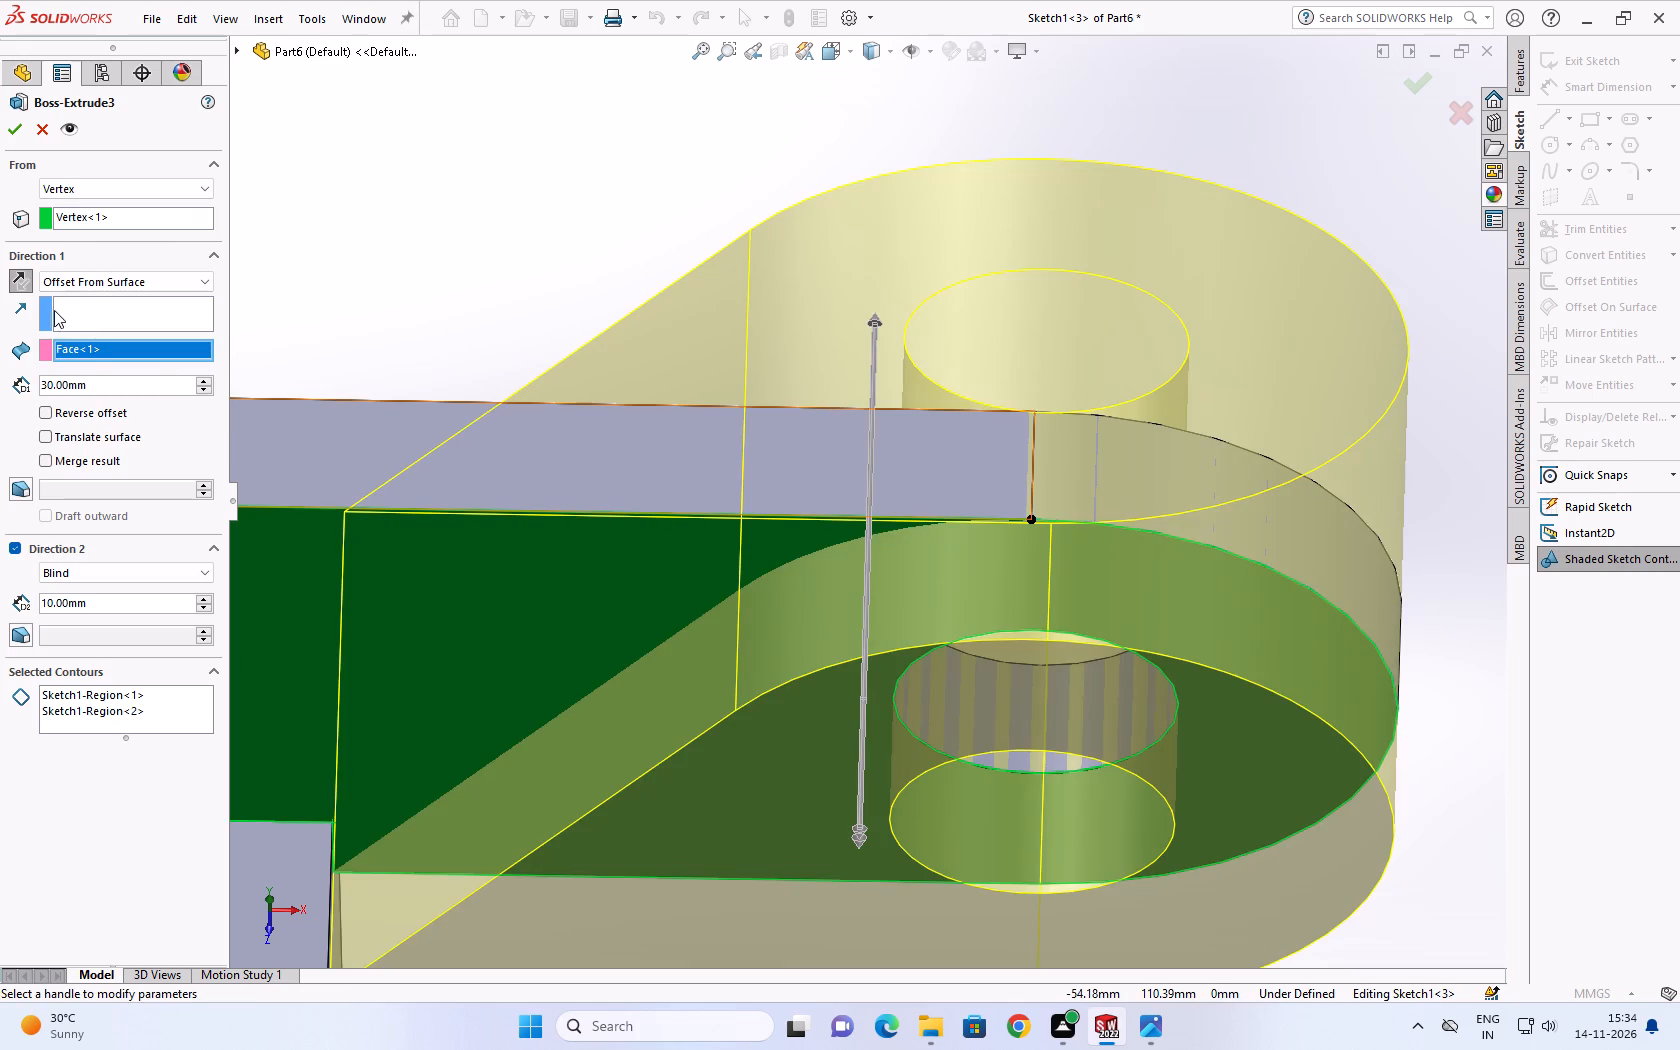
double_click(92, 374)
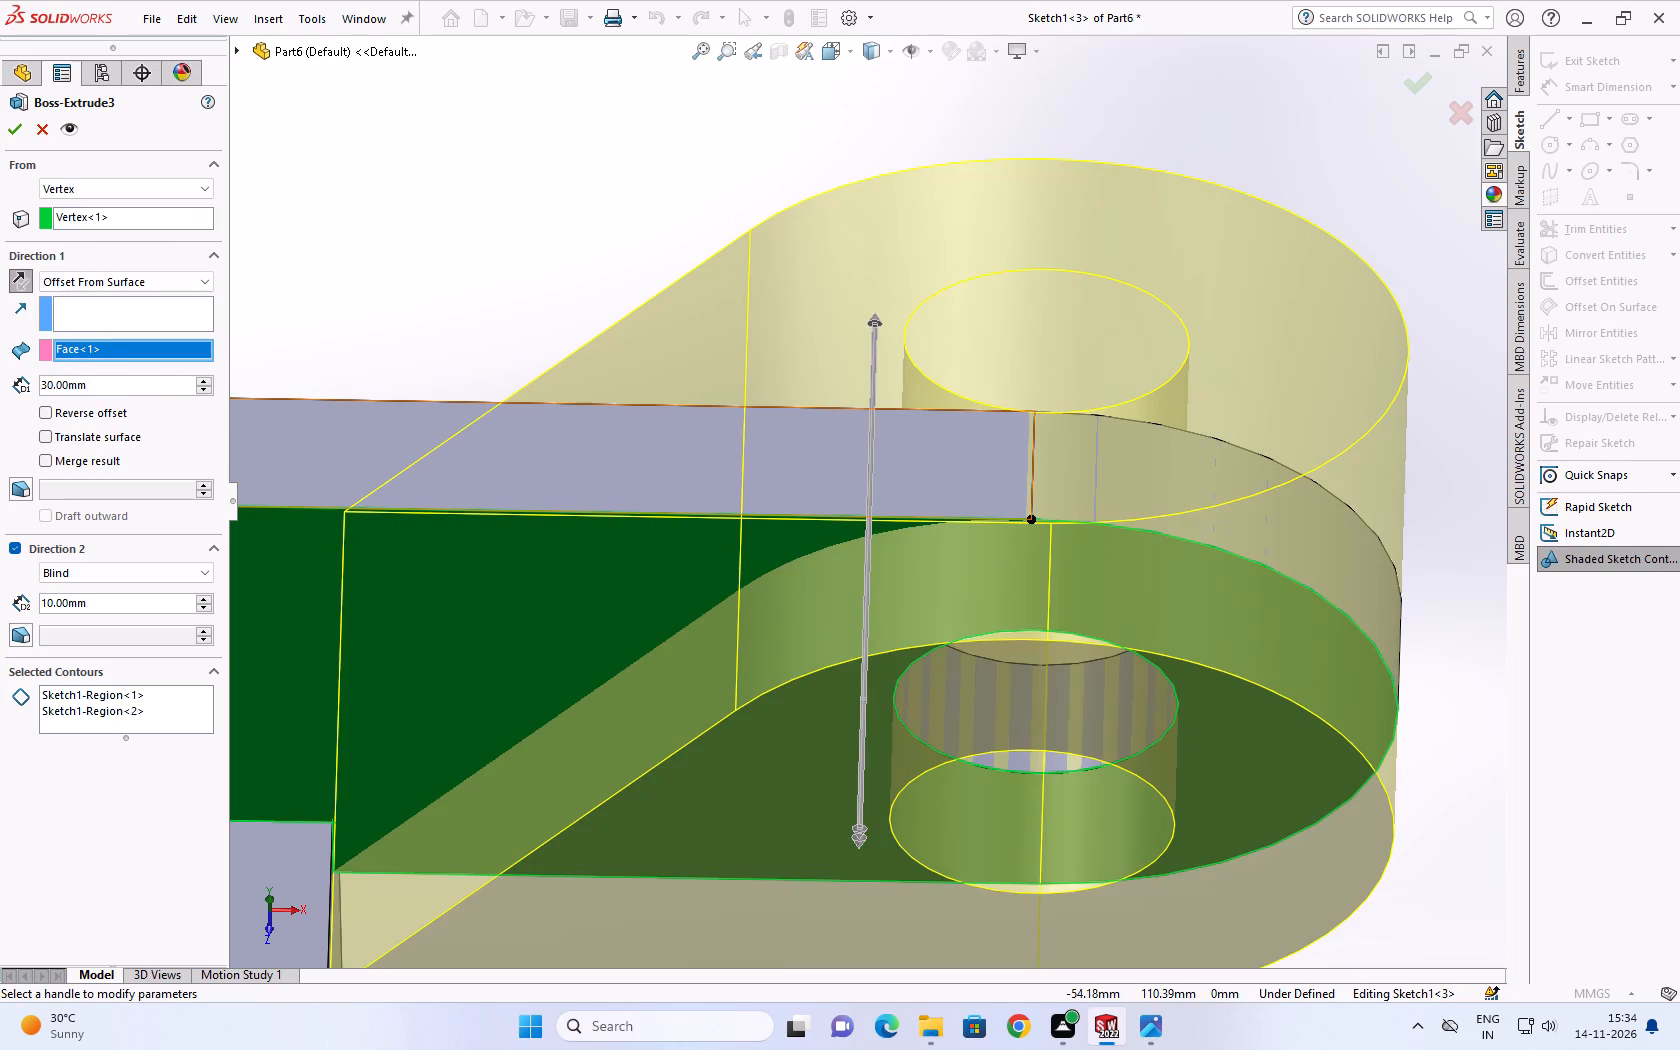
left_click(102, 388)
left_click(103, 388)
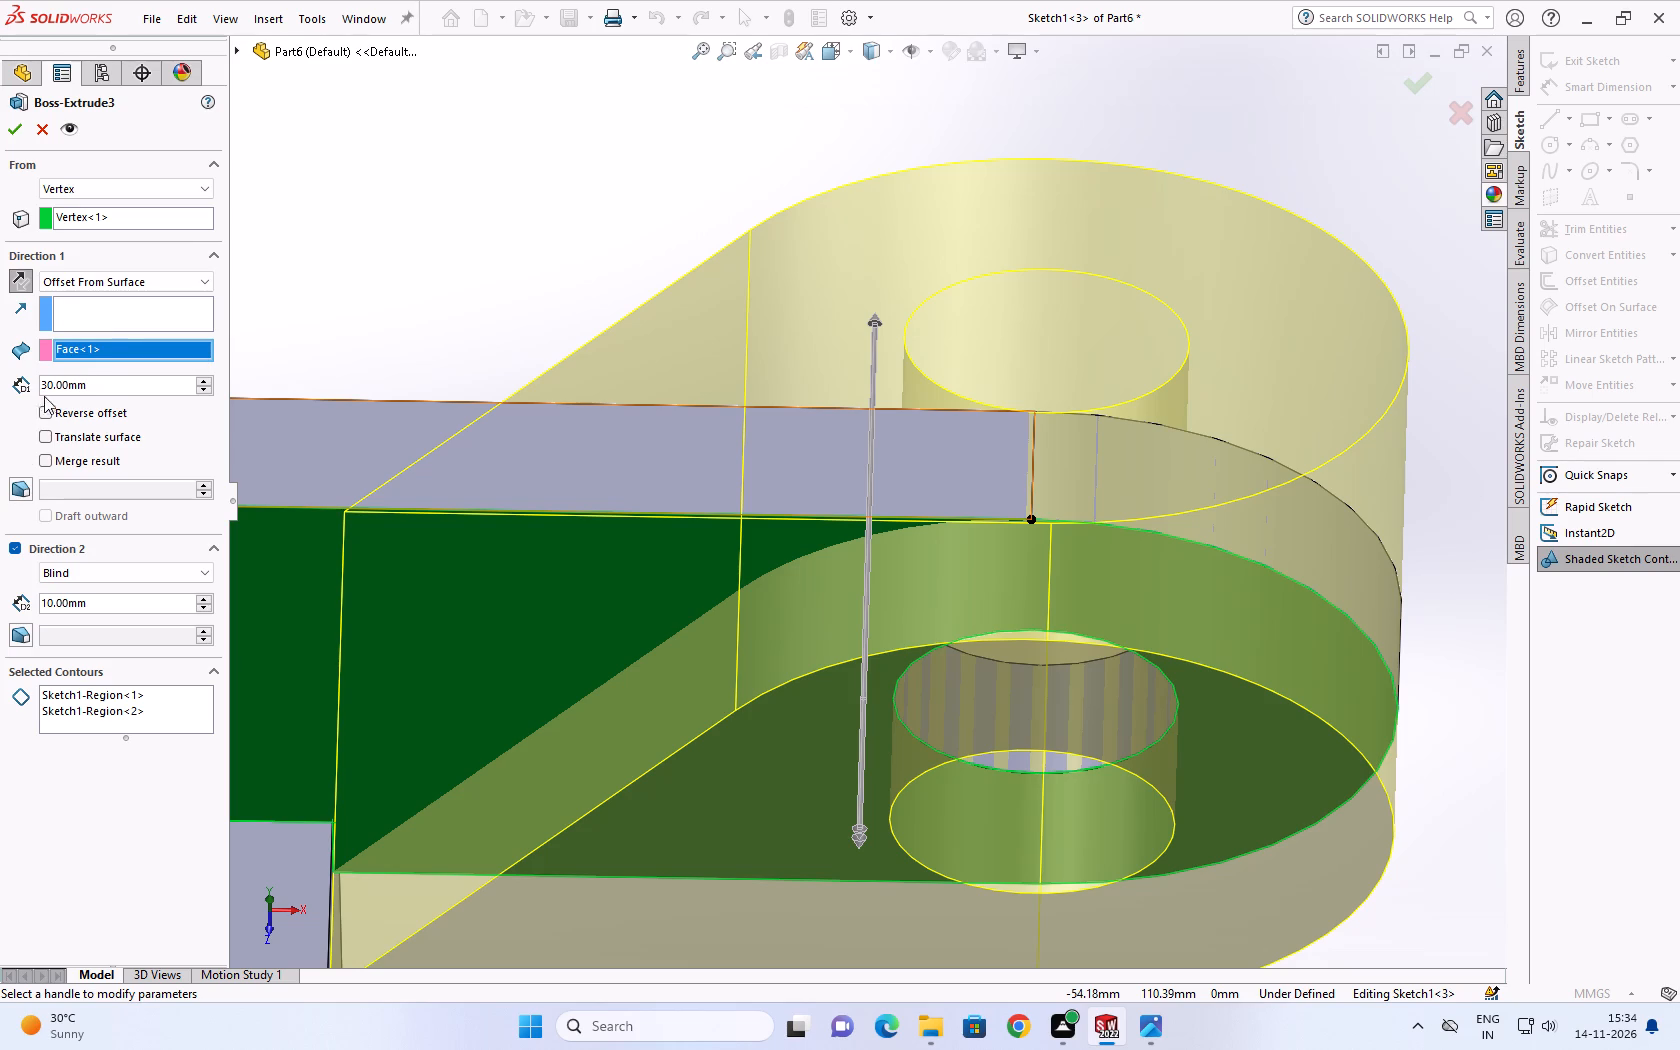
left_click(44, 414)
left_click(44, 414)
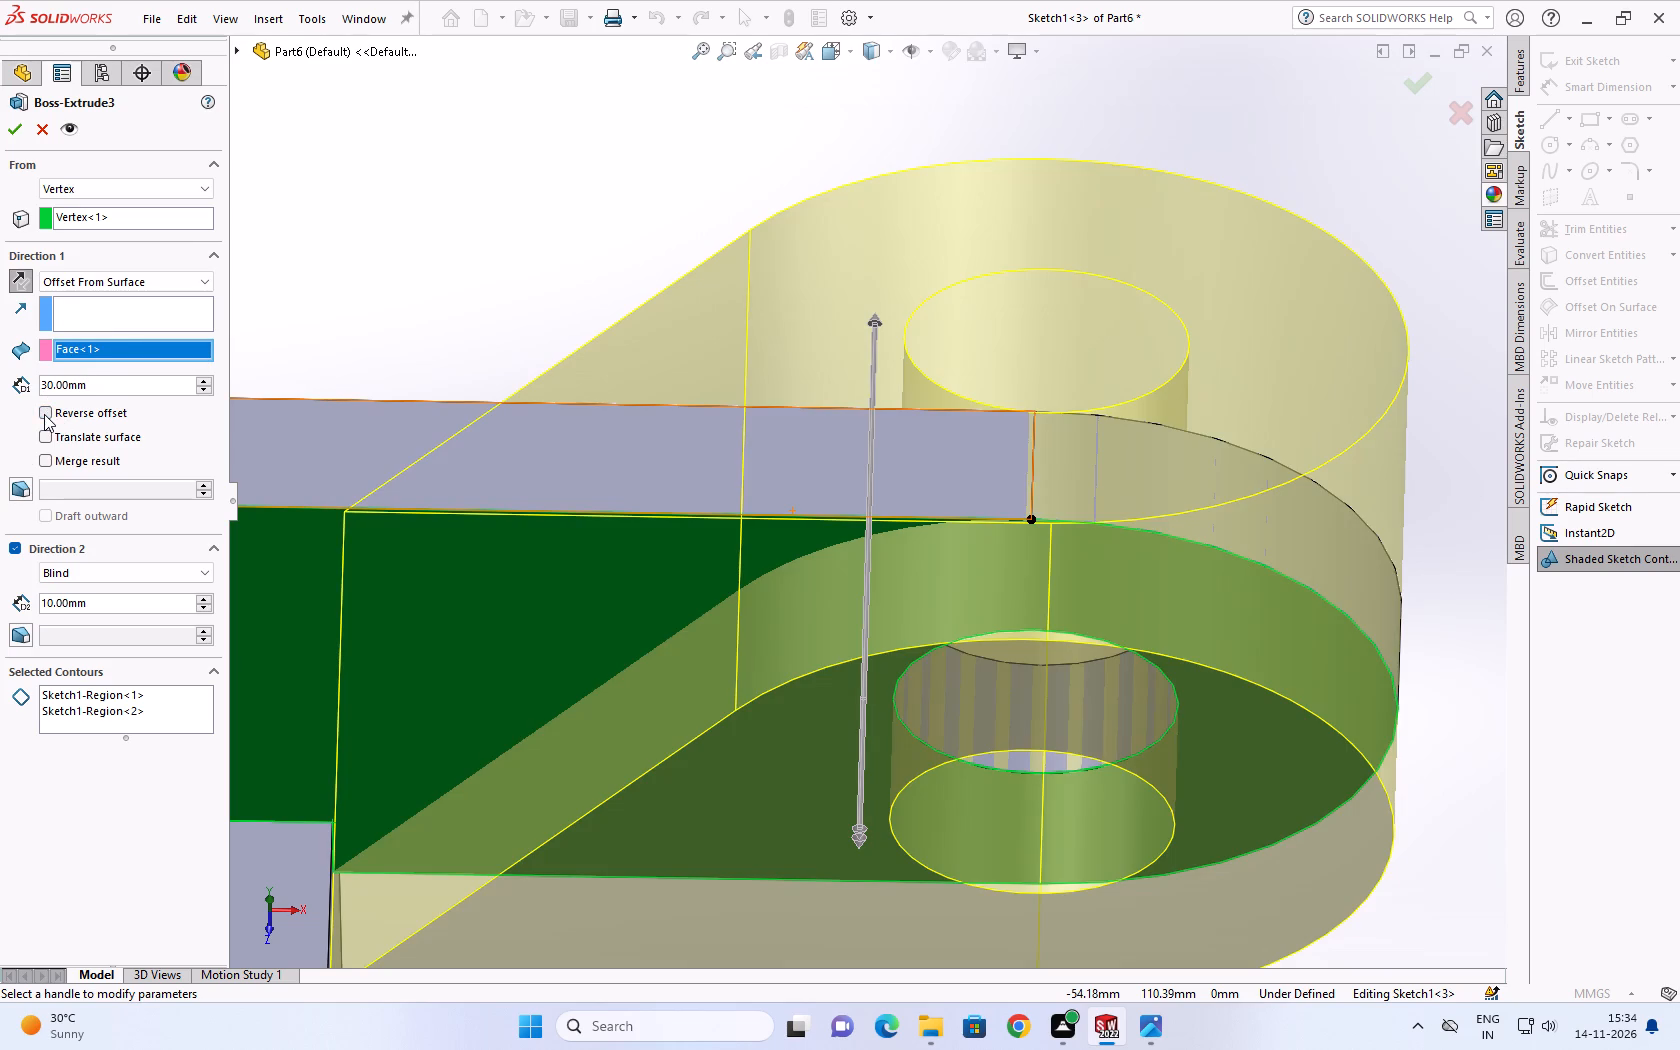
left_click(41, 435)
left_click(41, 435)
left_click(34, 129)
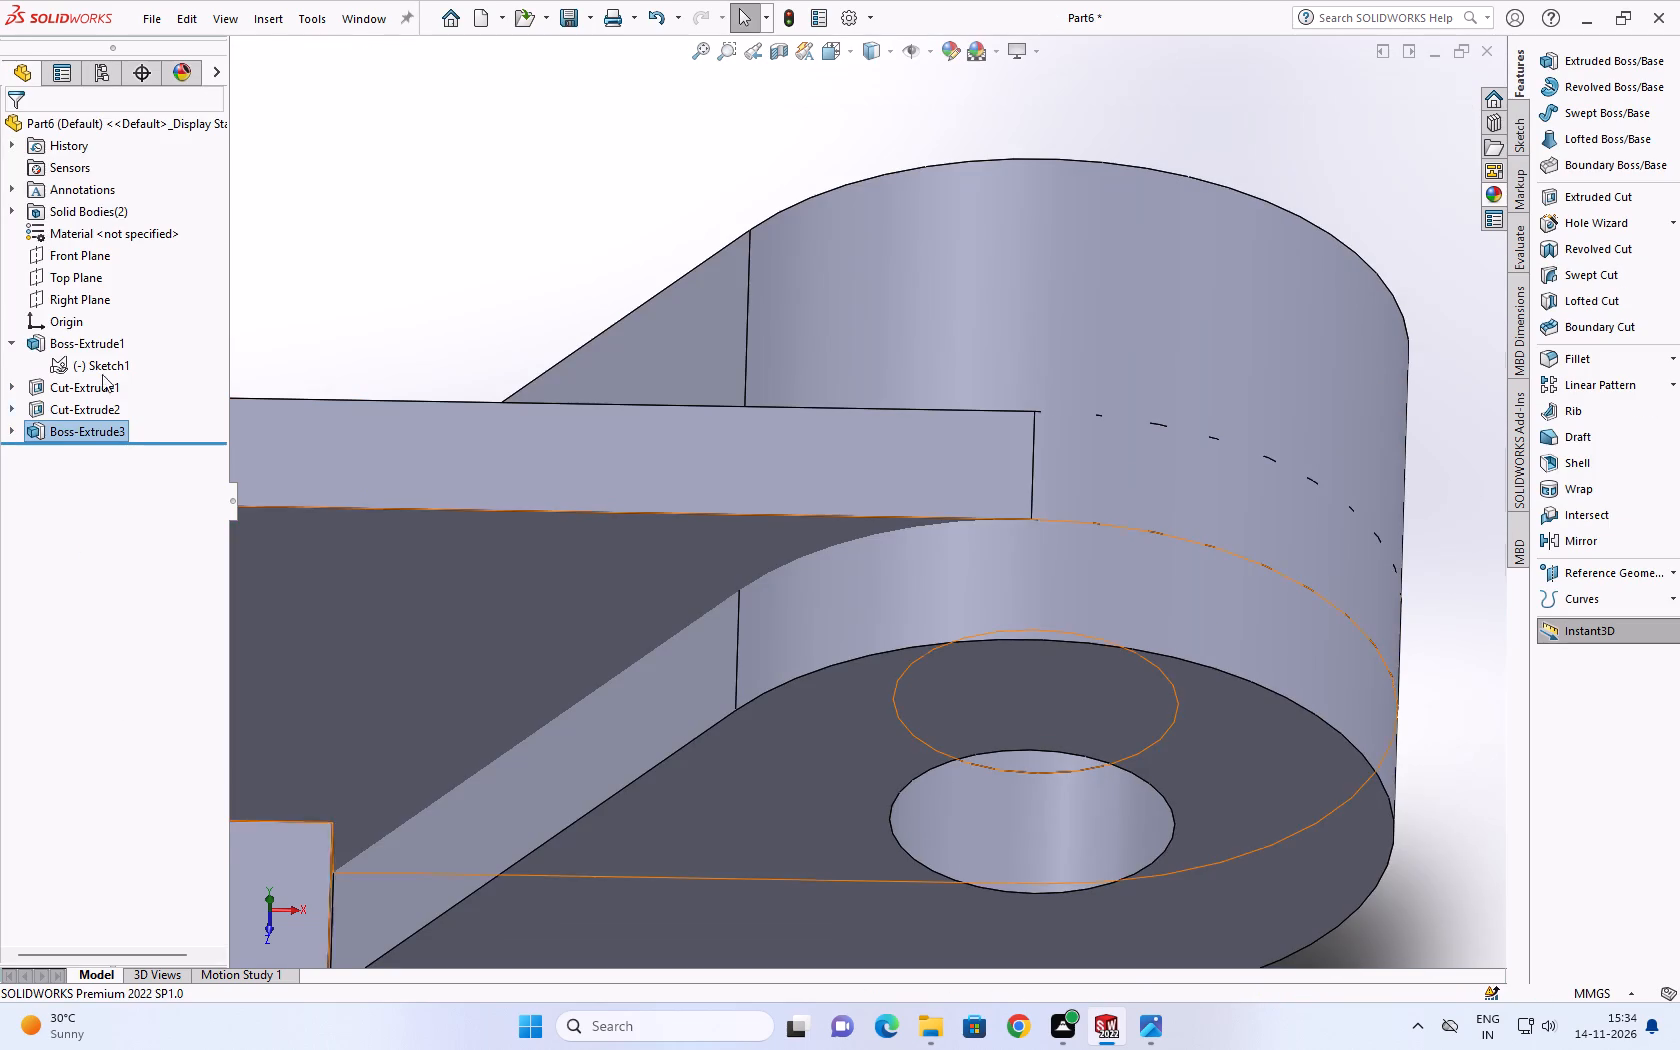
Start an Extruded Boss from Sketch1 using the ring region around the large eye hole and the adjoining triangular region.
scroll(795, 426, "up", 3)
scroll(824, 459, "down", 2)
middle_click_drag(824, 468, 861, 372)
scroll(860, 372, "up", 5)
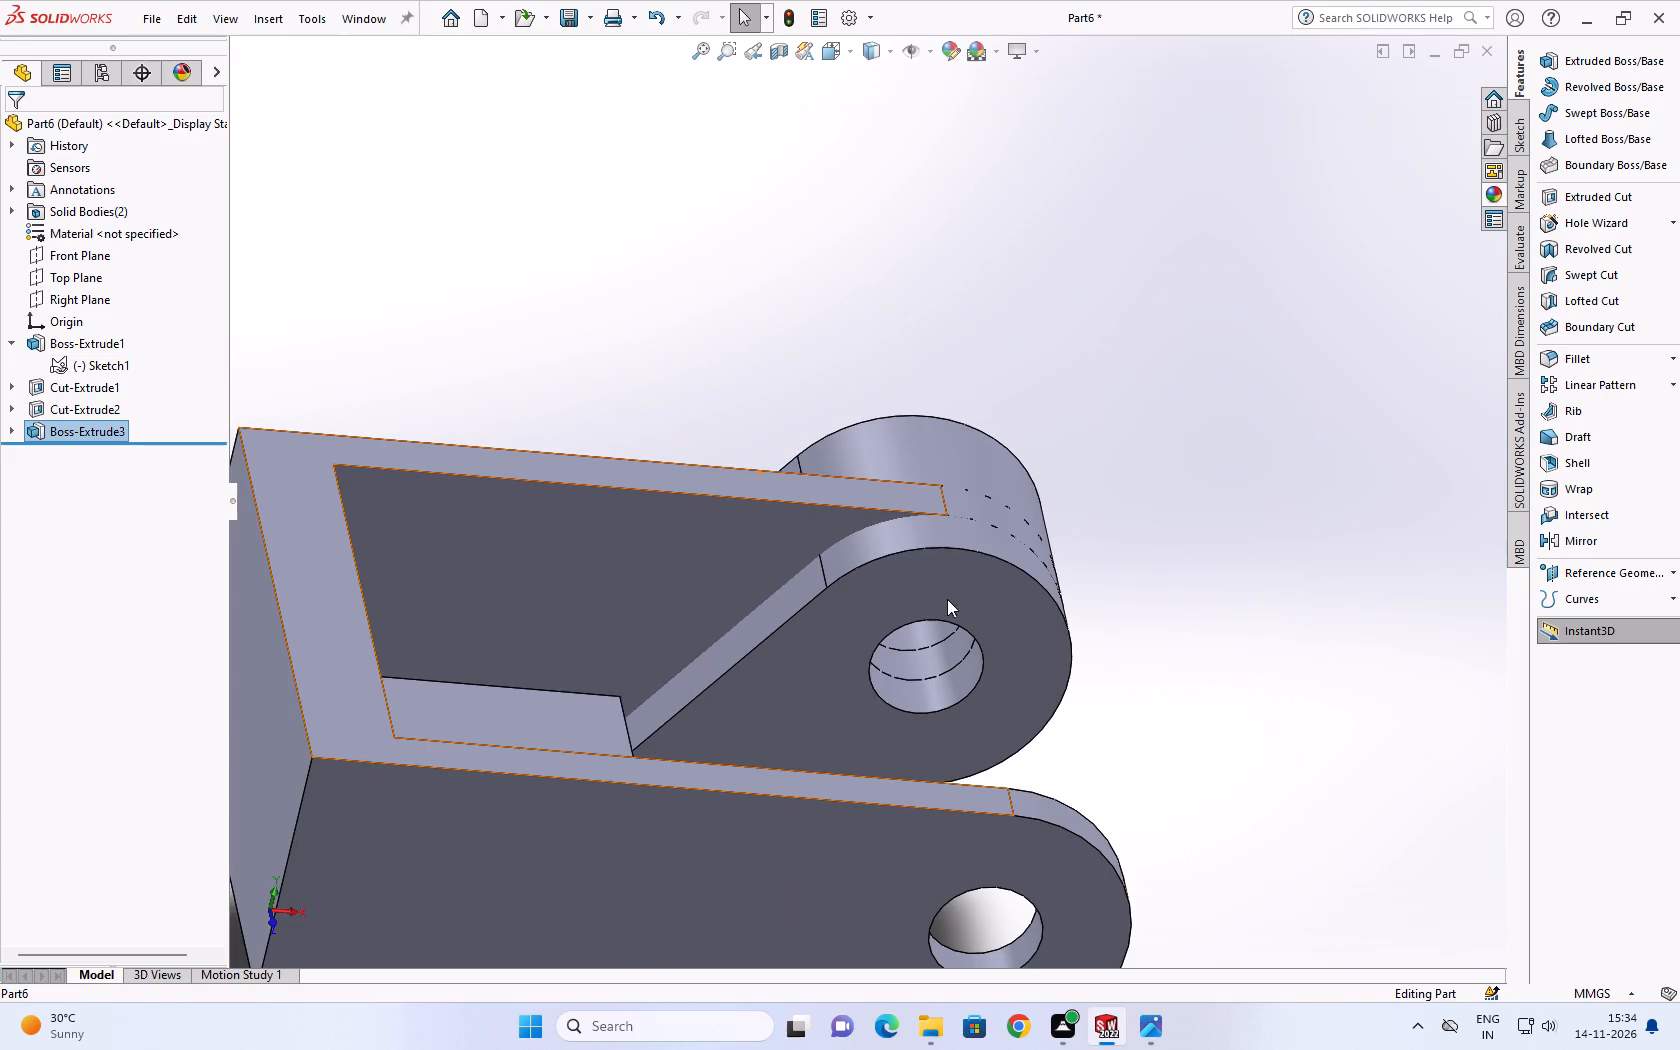
middle_click_drag(949, 607, 877, 702)
scroll(883, 688, "down", 1)
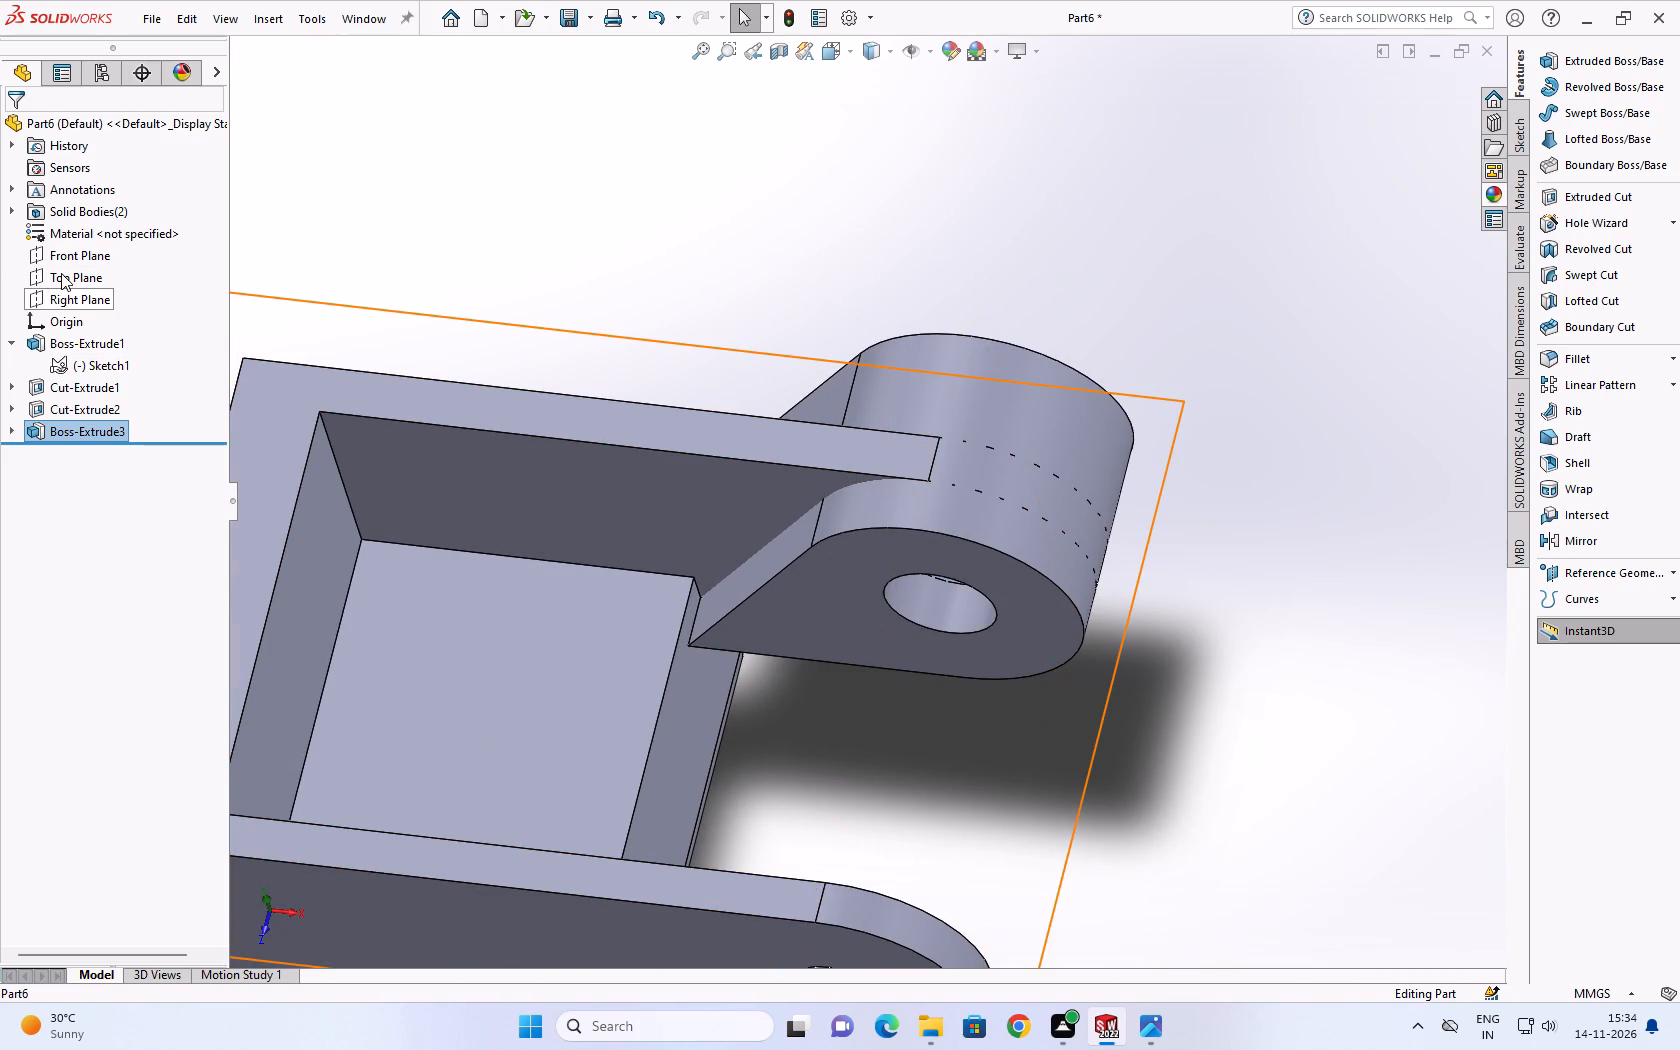
left_click(73, 367)
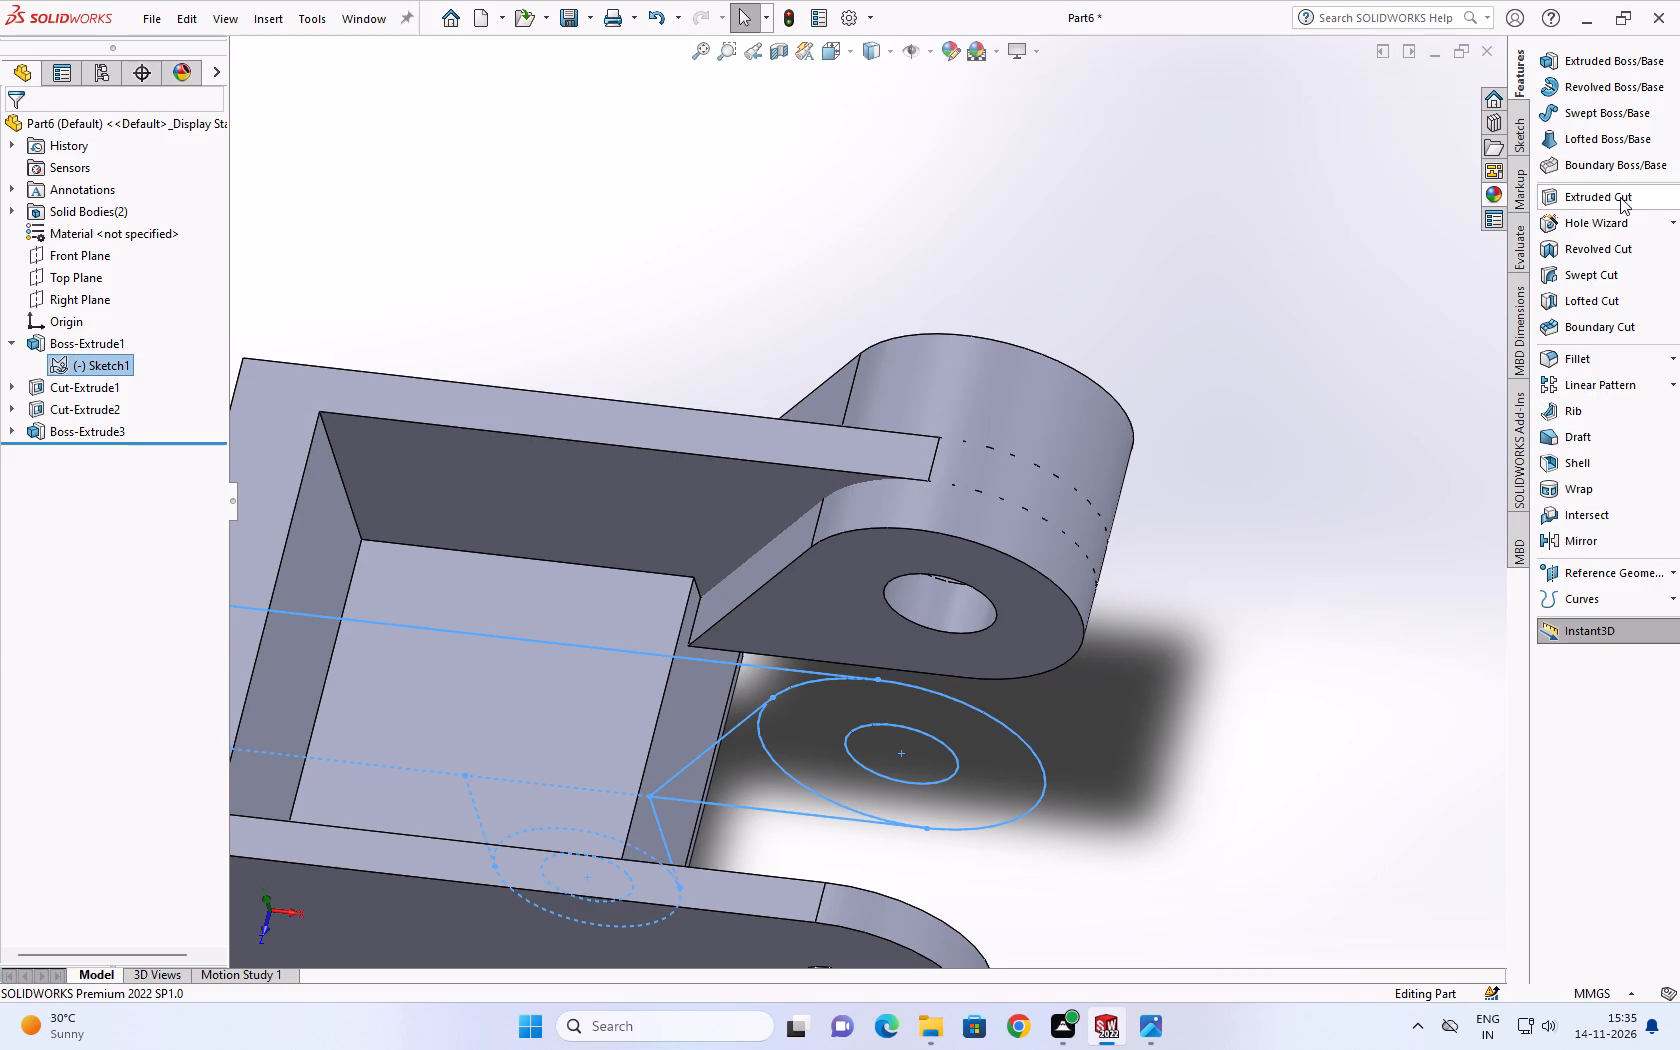
left_click(1588, 60)
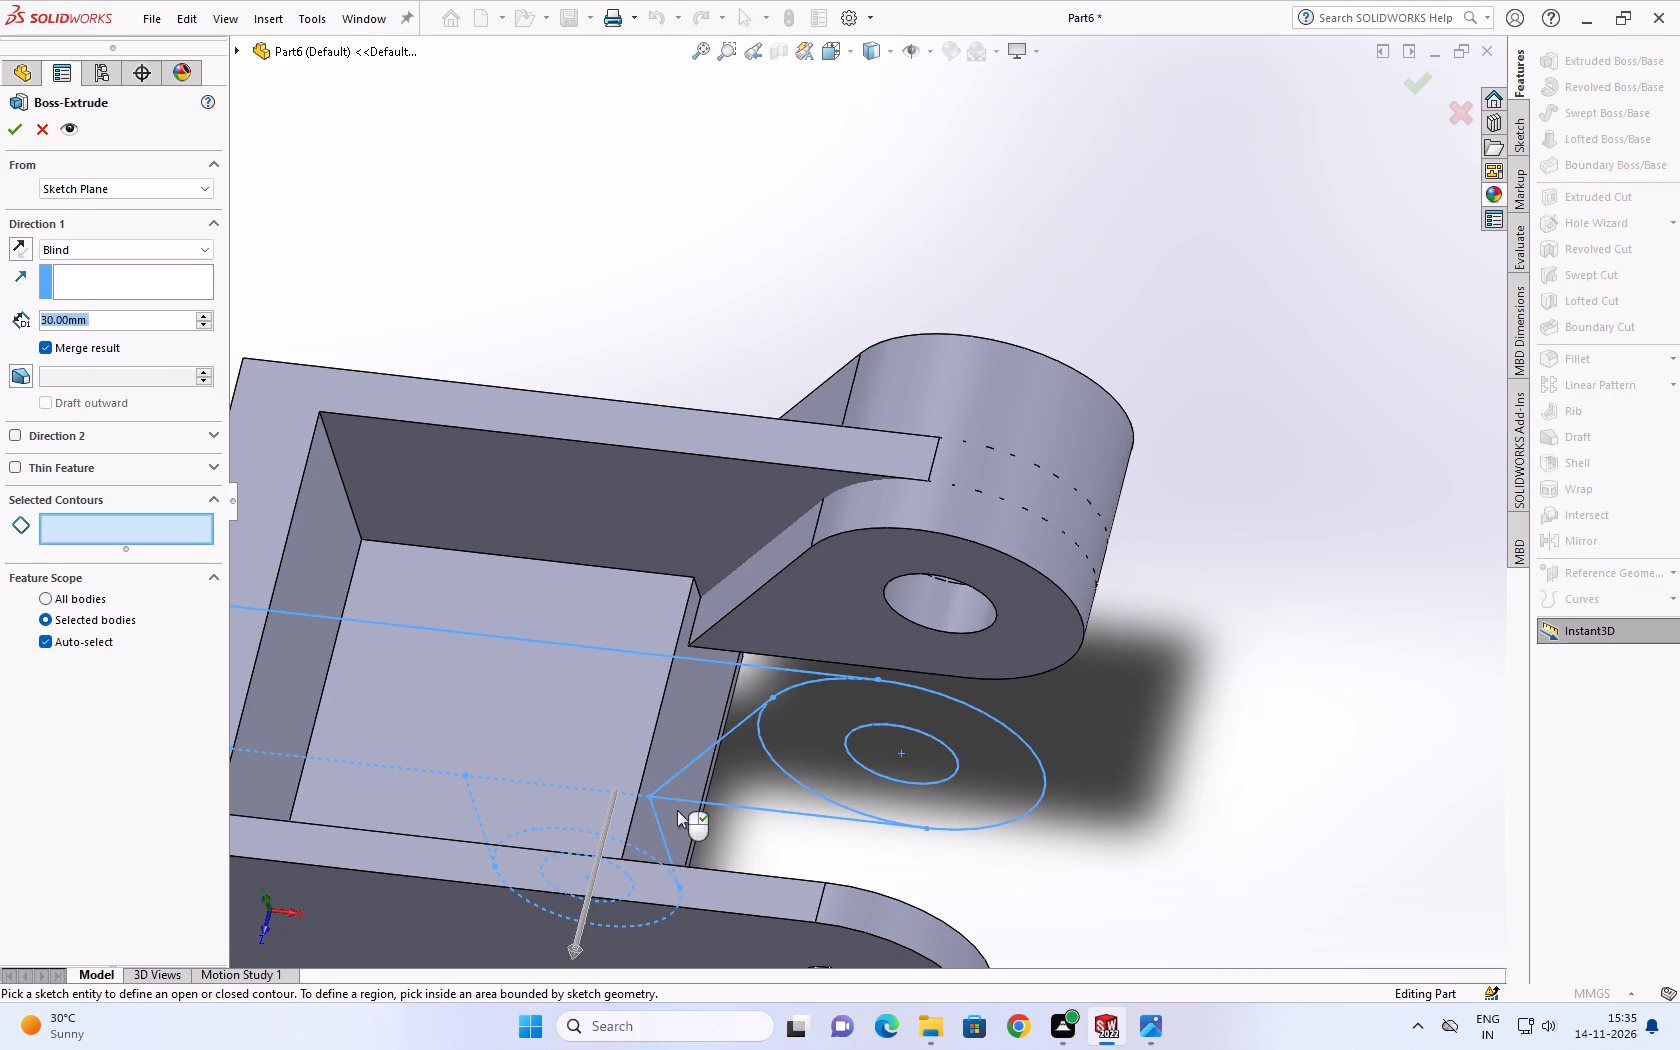
scroll(713, 783, "up", 2)
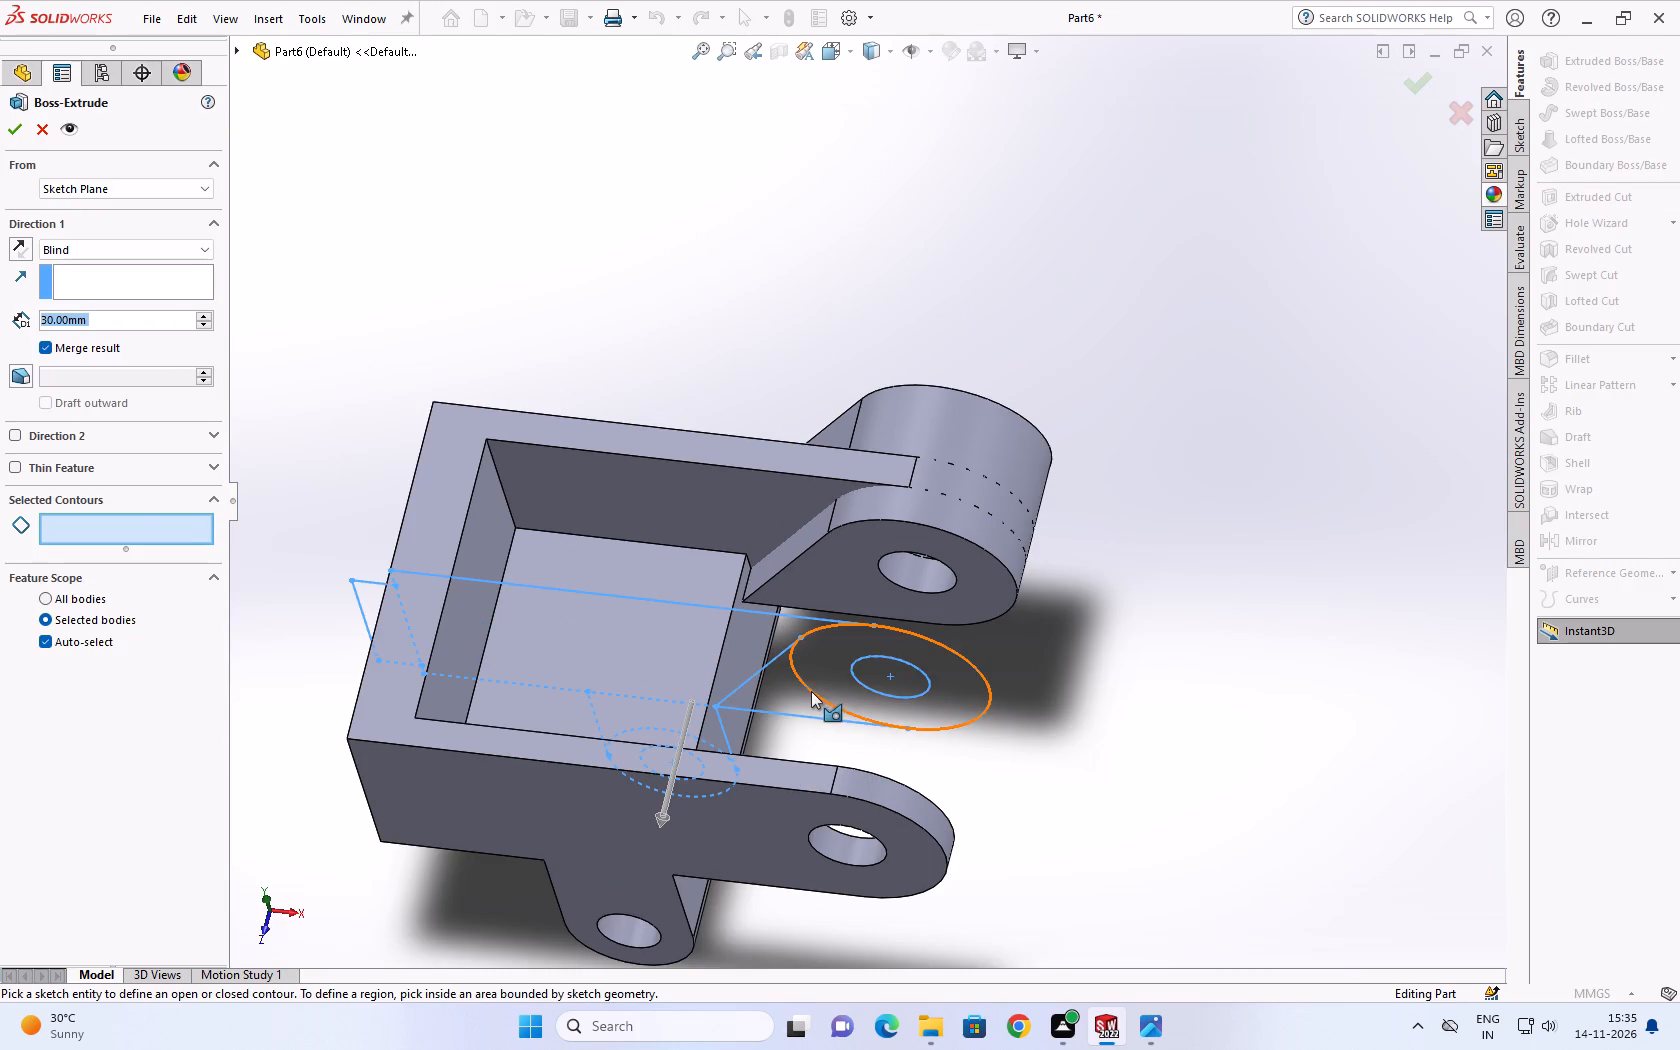
left_click(830, 688)
left_click(755, 697)
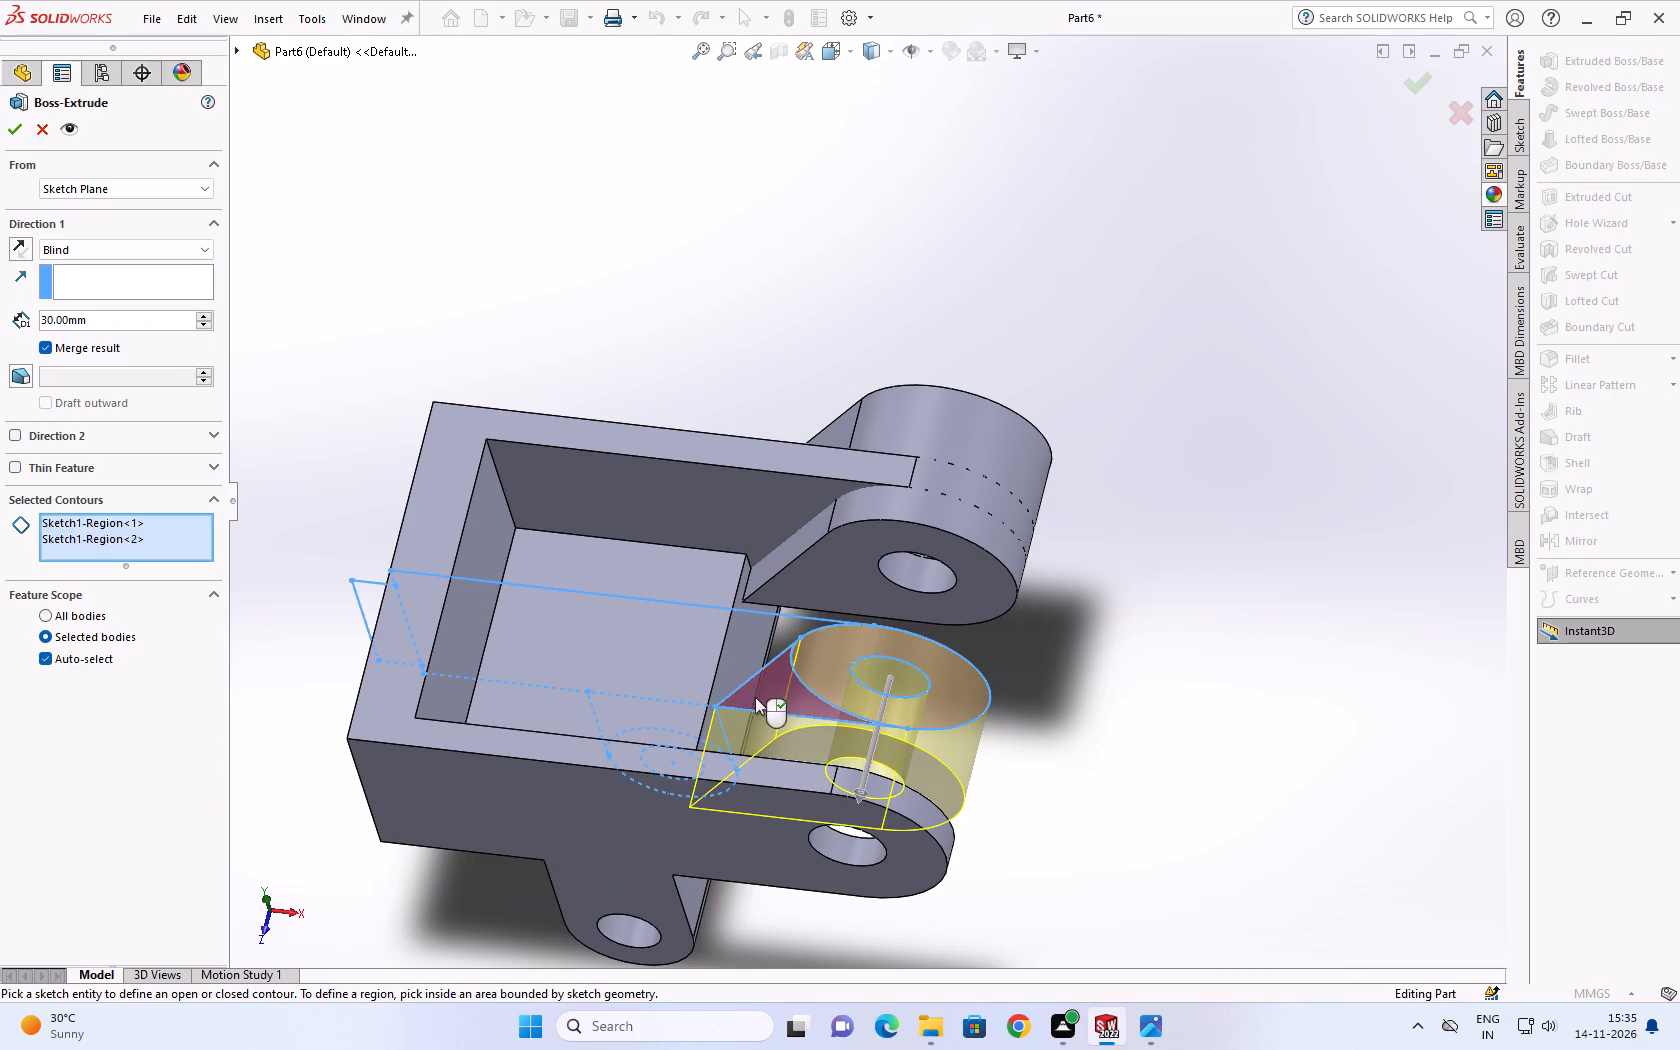
Start the extrusion from a surface, using the inner face of the other fork arm, the one without a thickened eye.
left_click(178, 193)
left_click(168, 217)
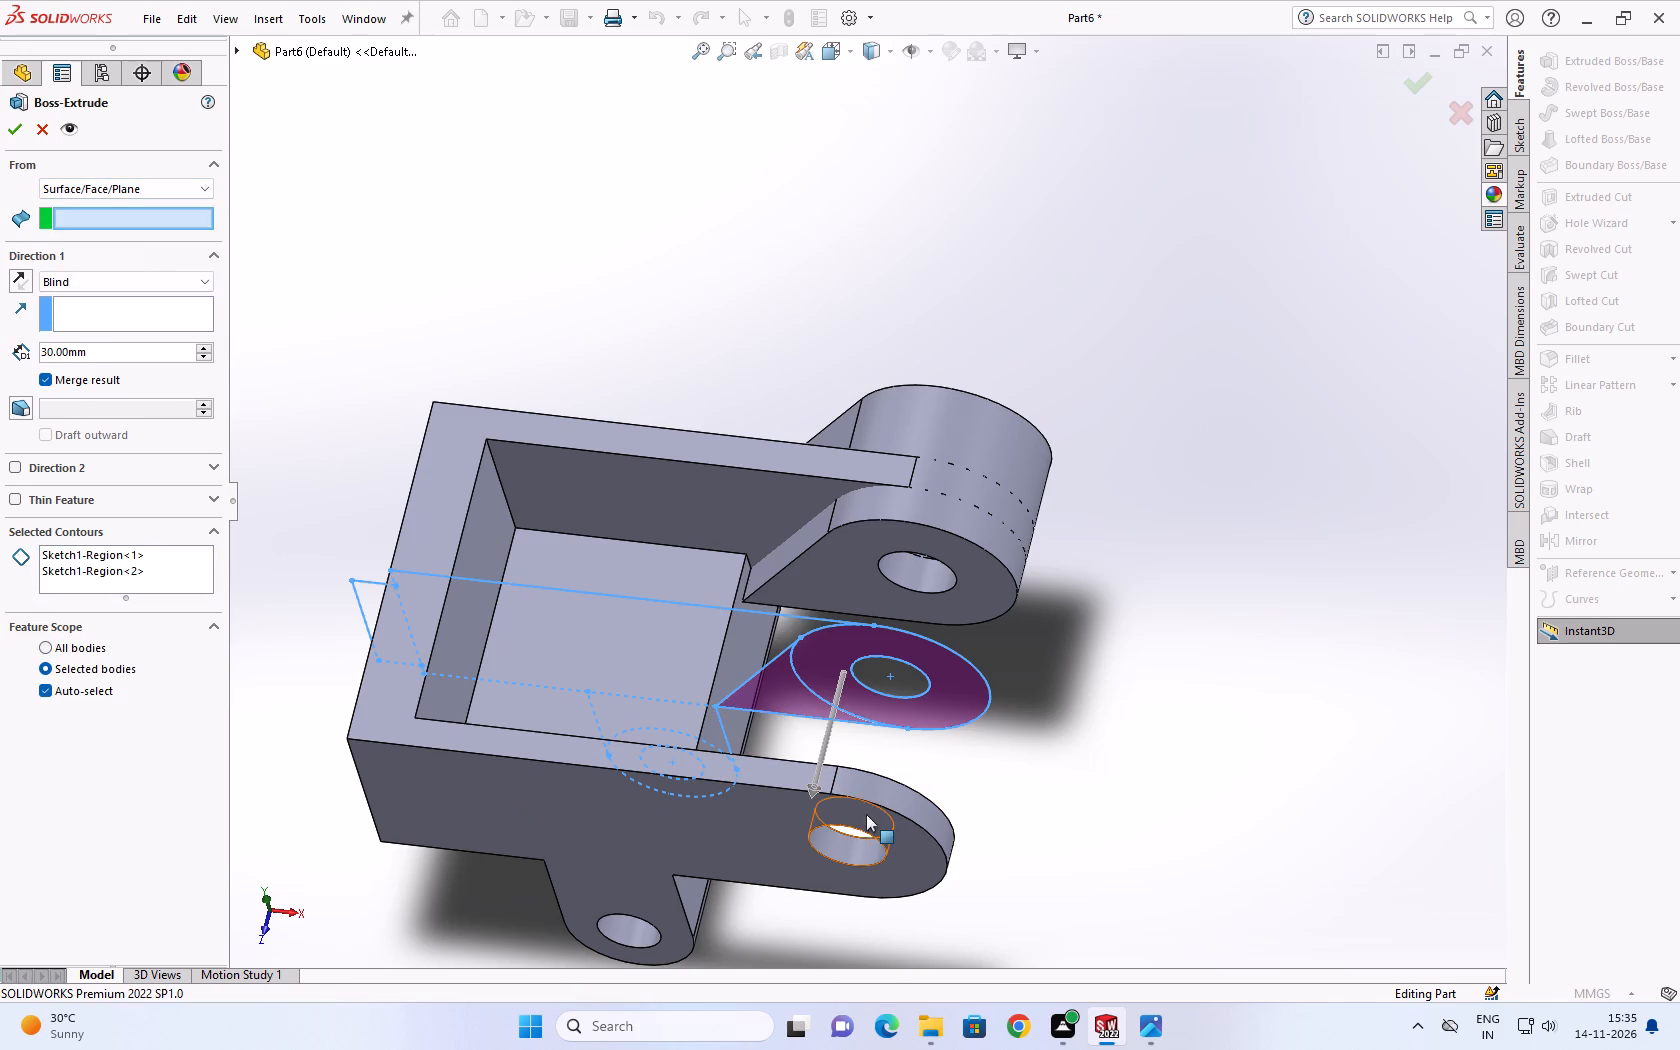
middle_click_drag(868, 807, 722, 1049)
scroll(868, 807, "down", 1)
left_click(650, 954)
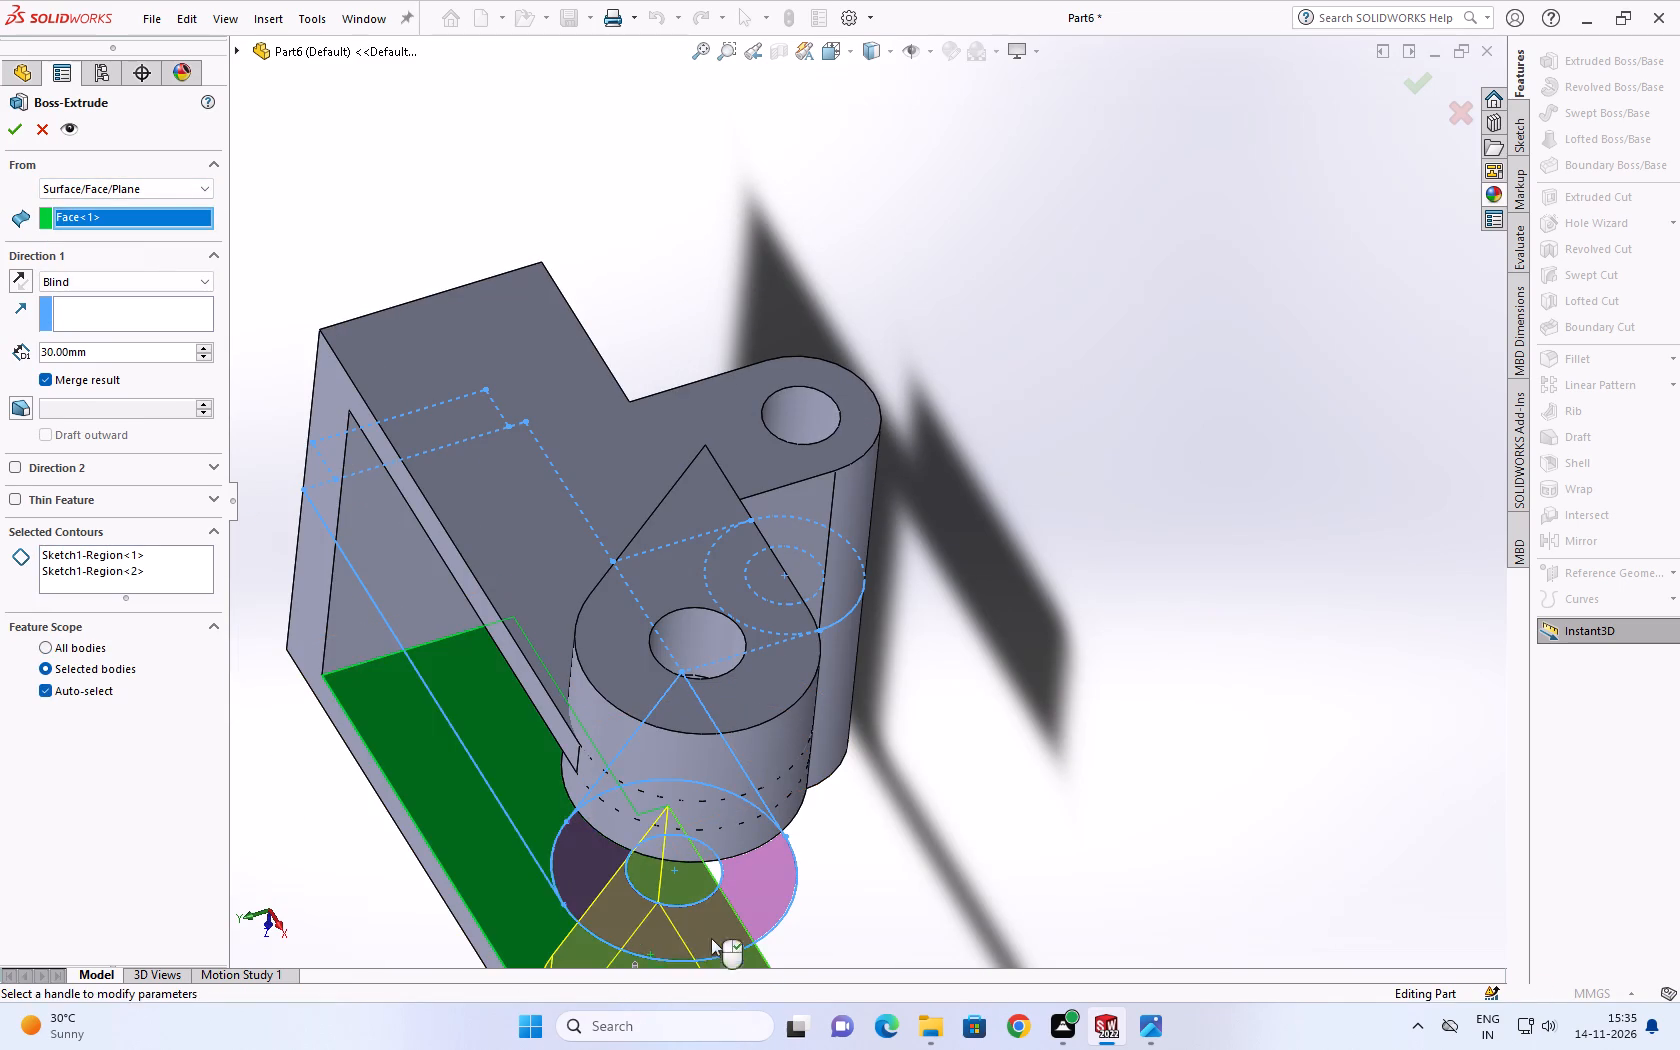
Set the Direction 1 Blind depth, running outward through the fork arm, to 15 mm.
middle_click_drag(715, 934, 884, 727)
scroll(860, 862, "up", 5)
scroll(866, 720, "down", 4)
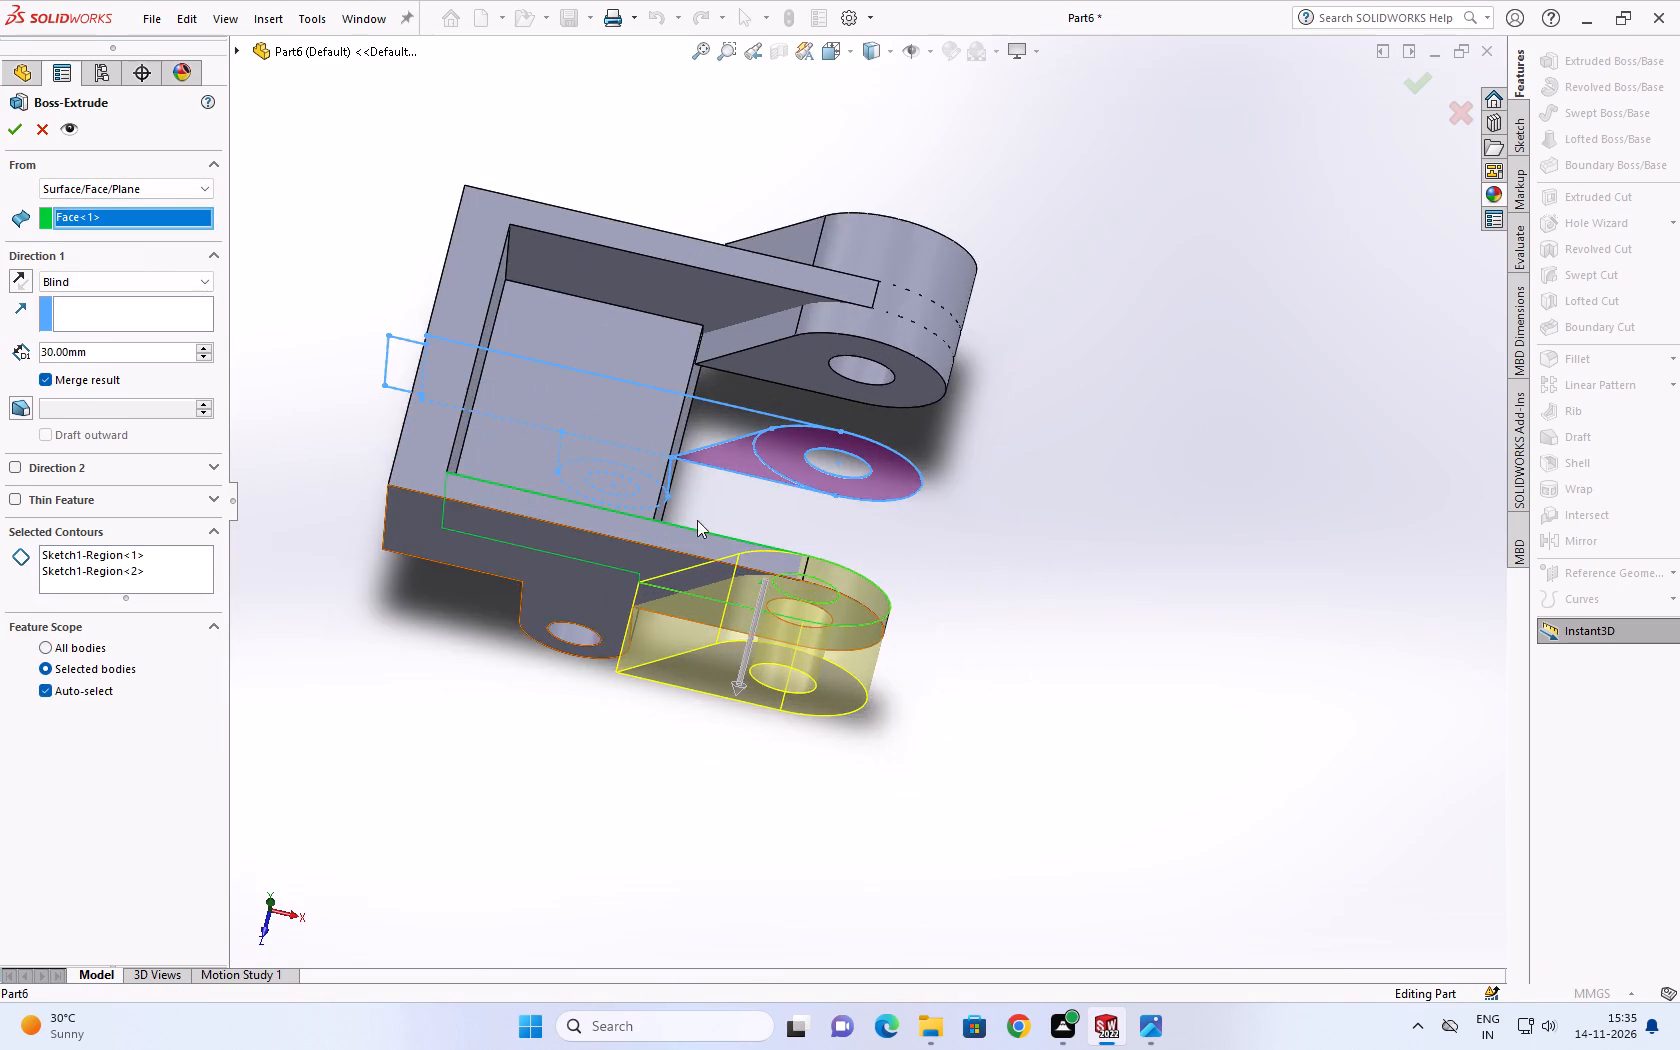
scroll(697, 520, "down", 2)
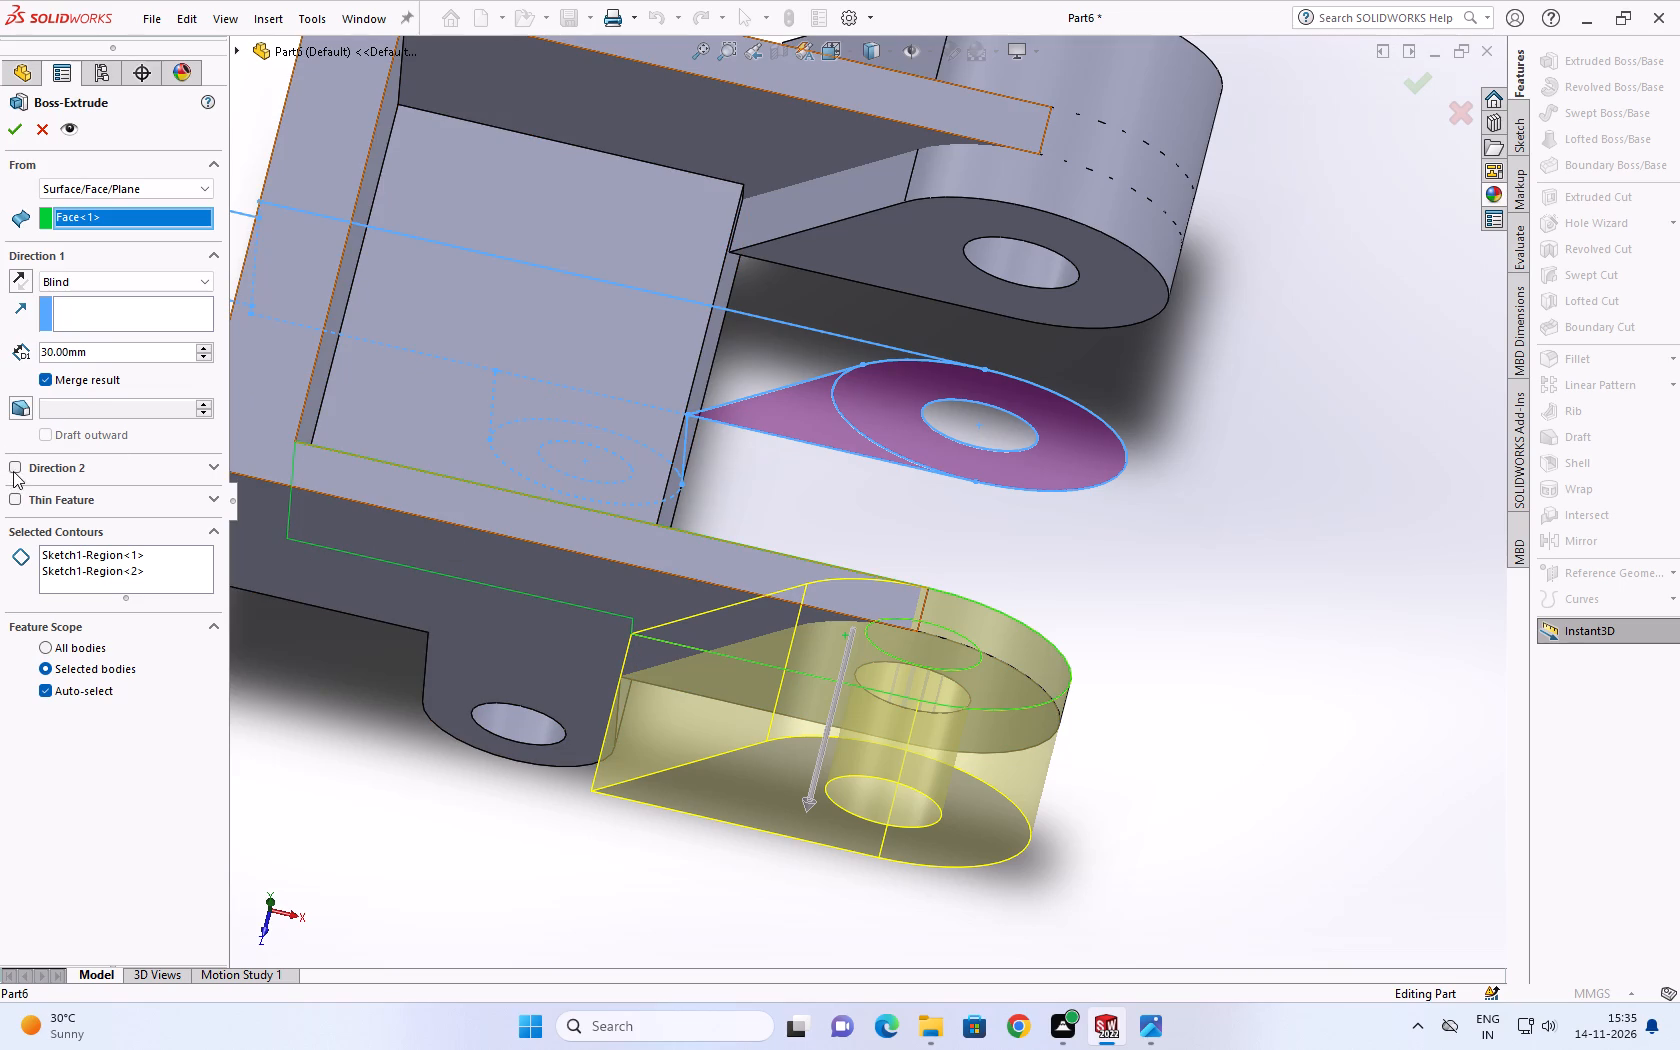
scroll(819, 728, "down", 1)
middle_click_drag(819, 728, 819, 729)
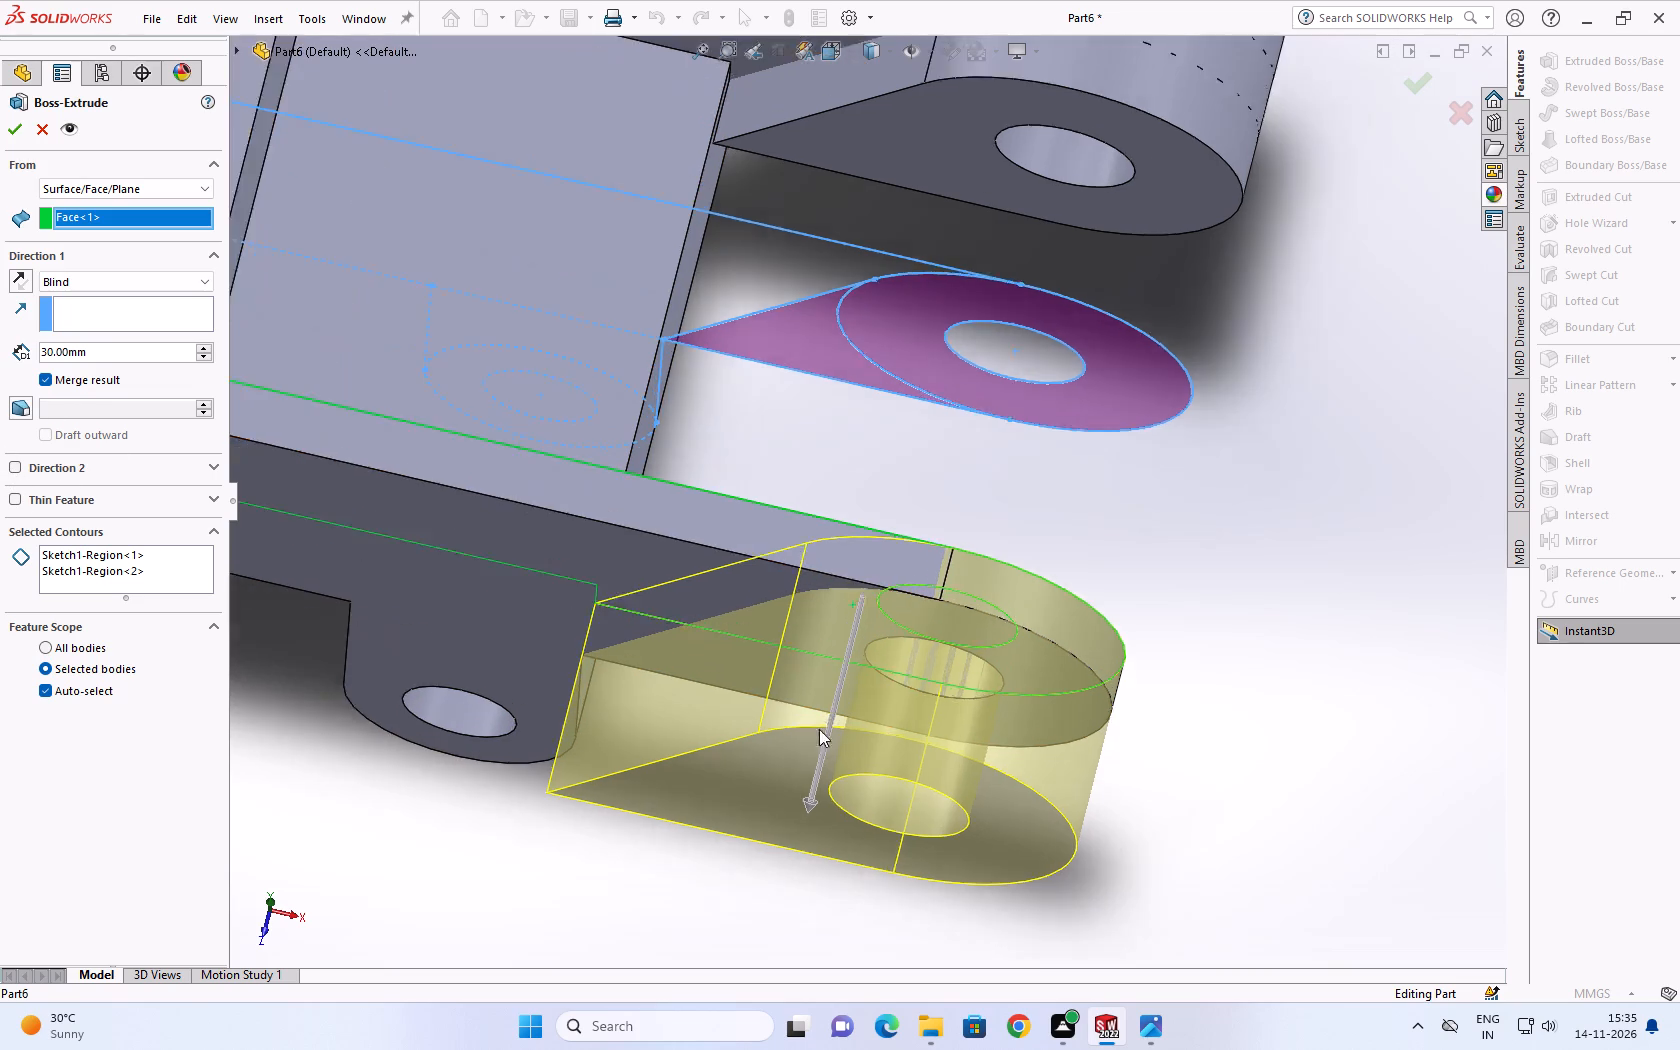
middle_click_drag(819, 729, 812, 783)
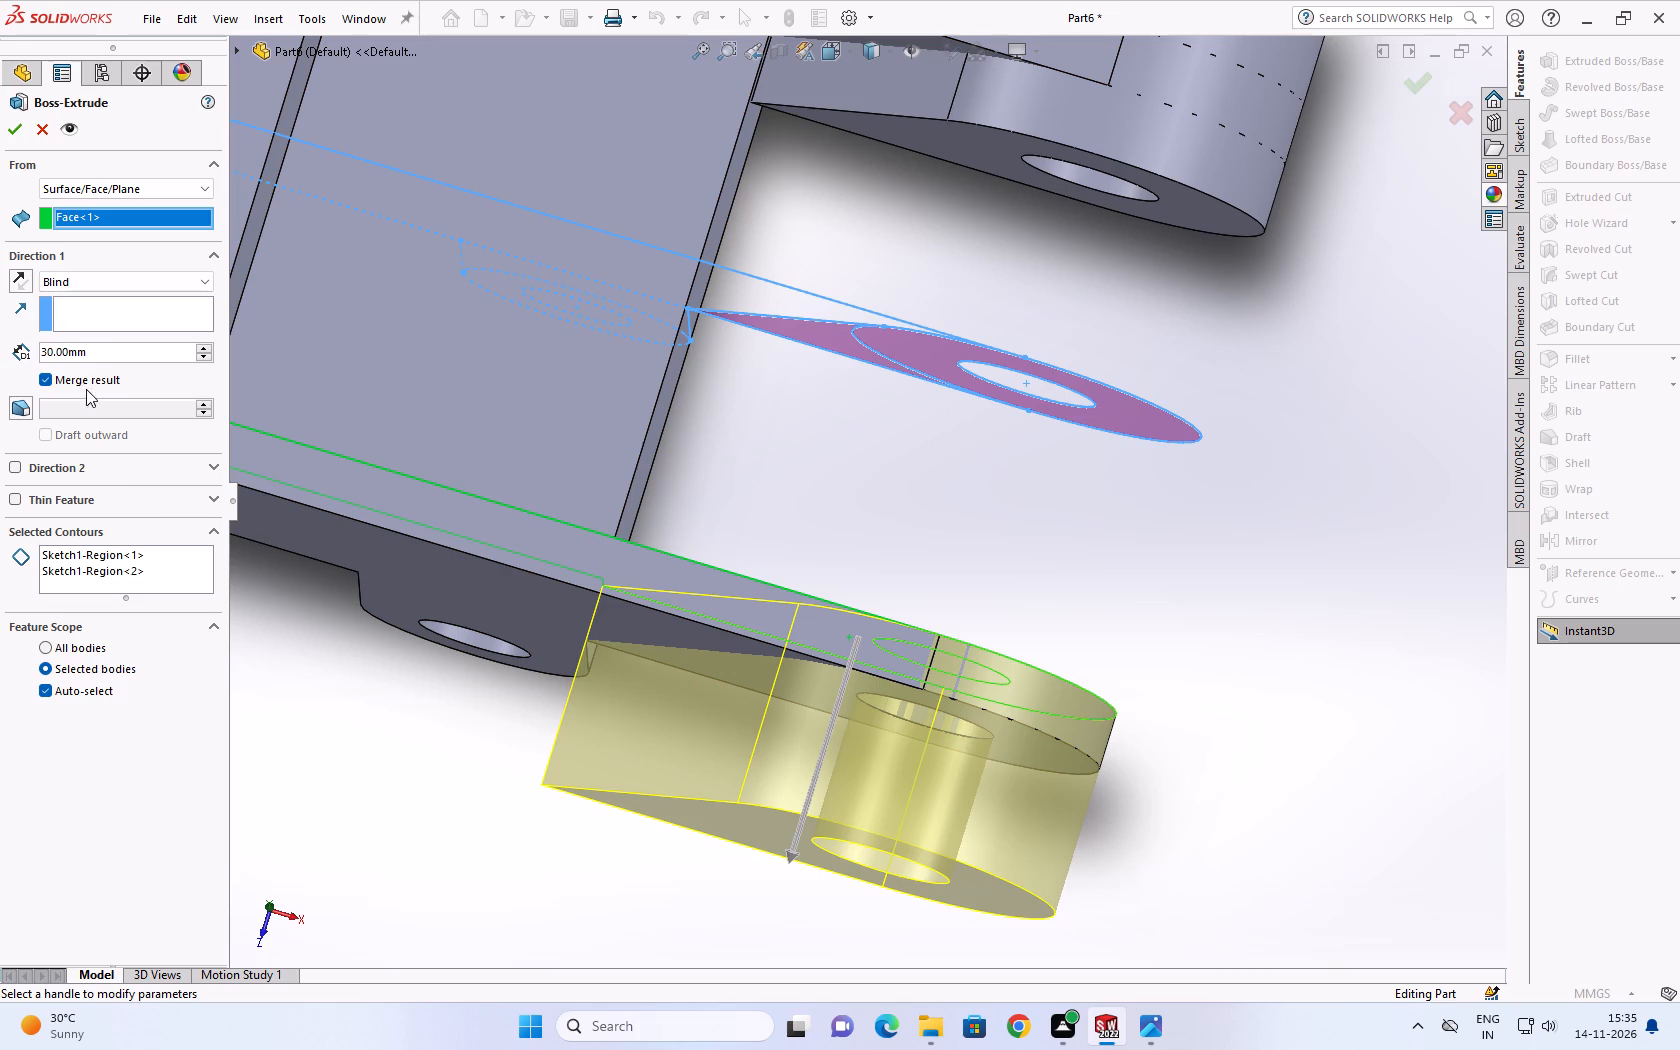
left_click(114, 346)
double_click(101, 354)
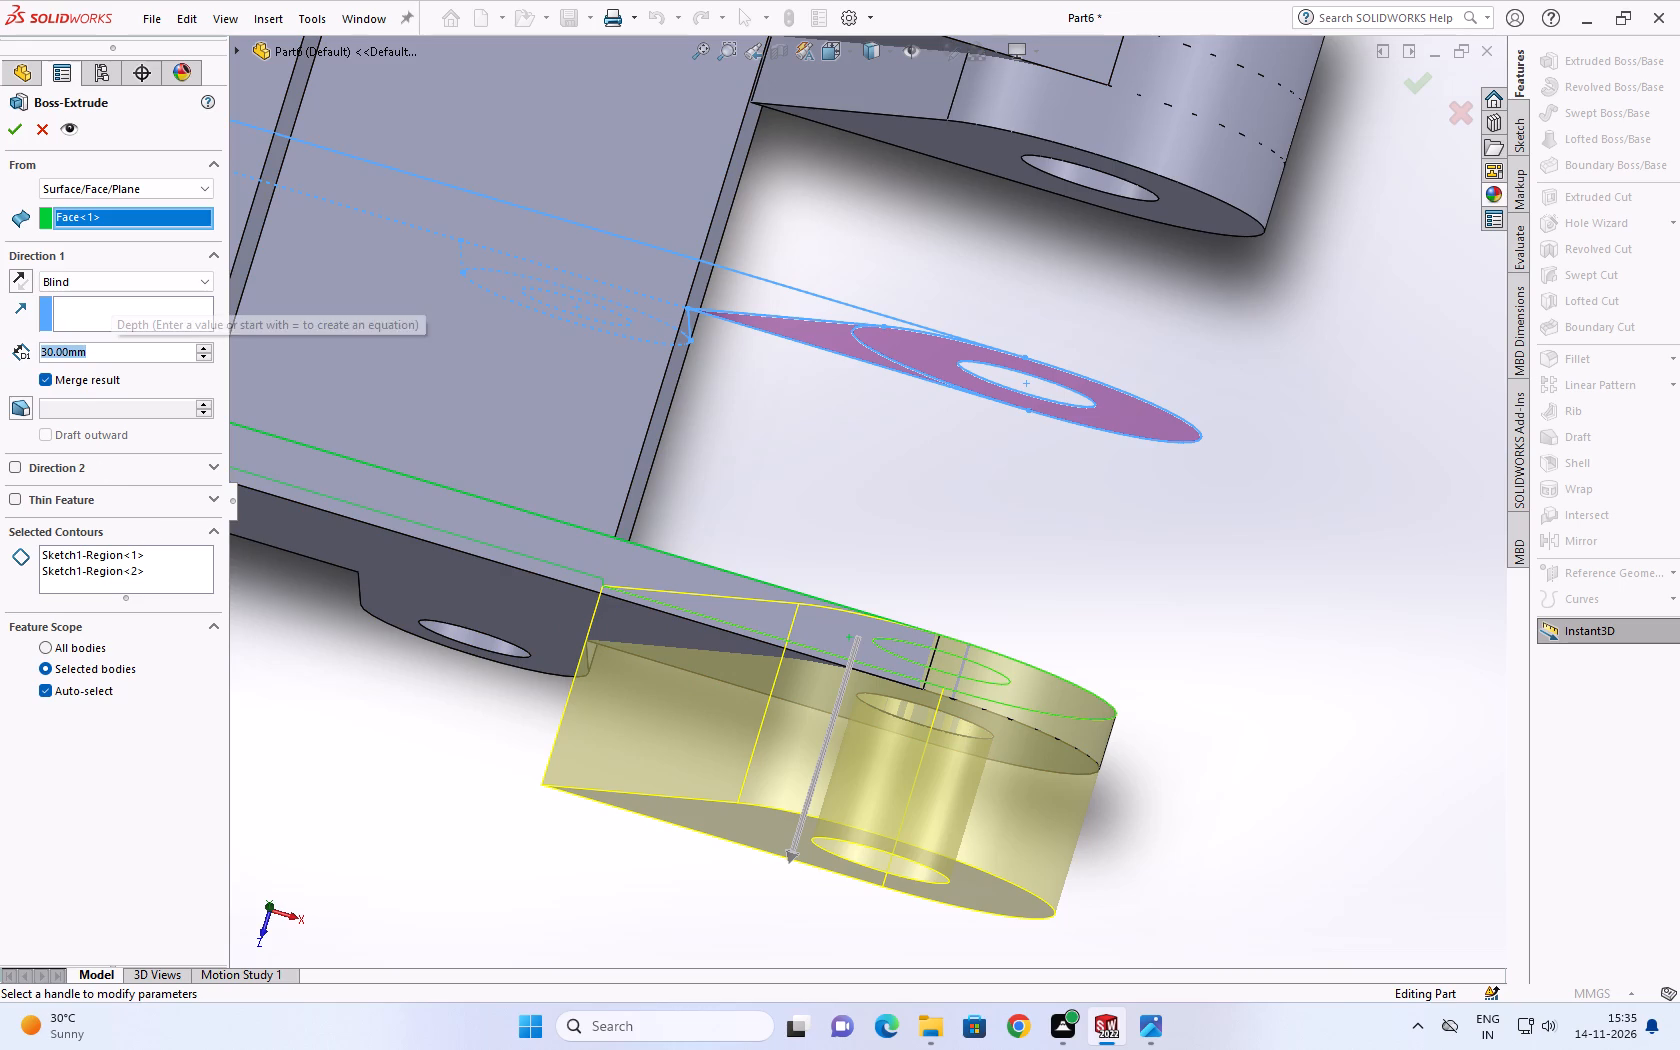
type("15")
key("Return")
Enable Direction 2 toward the fork opening as Blind with a depth of 10 mm.
scroll(767, 658, "down", 1)
middle_click_drag(765, 658, 746, 730)
left_click(15, 466)
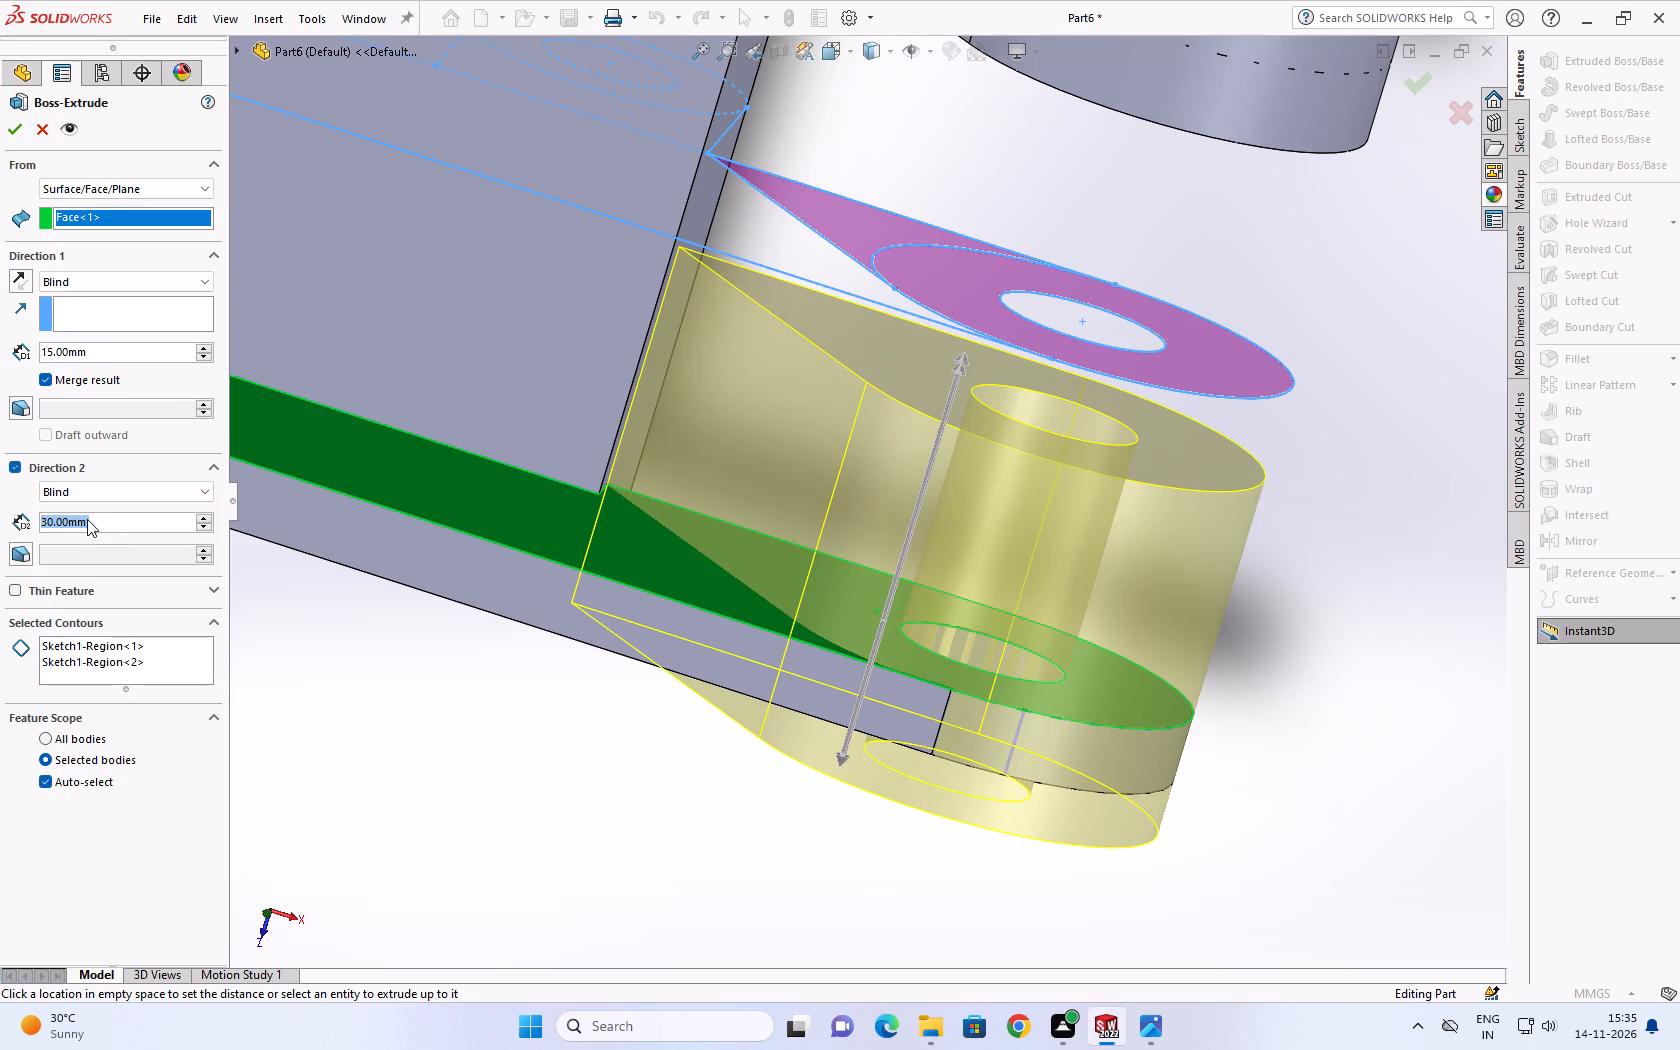
key("1")
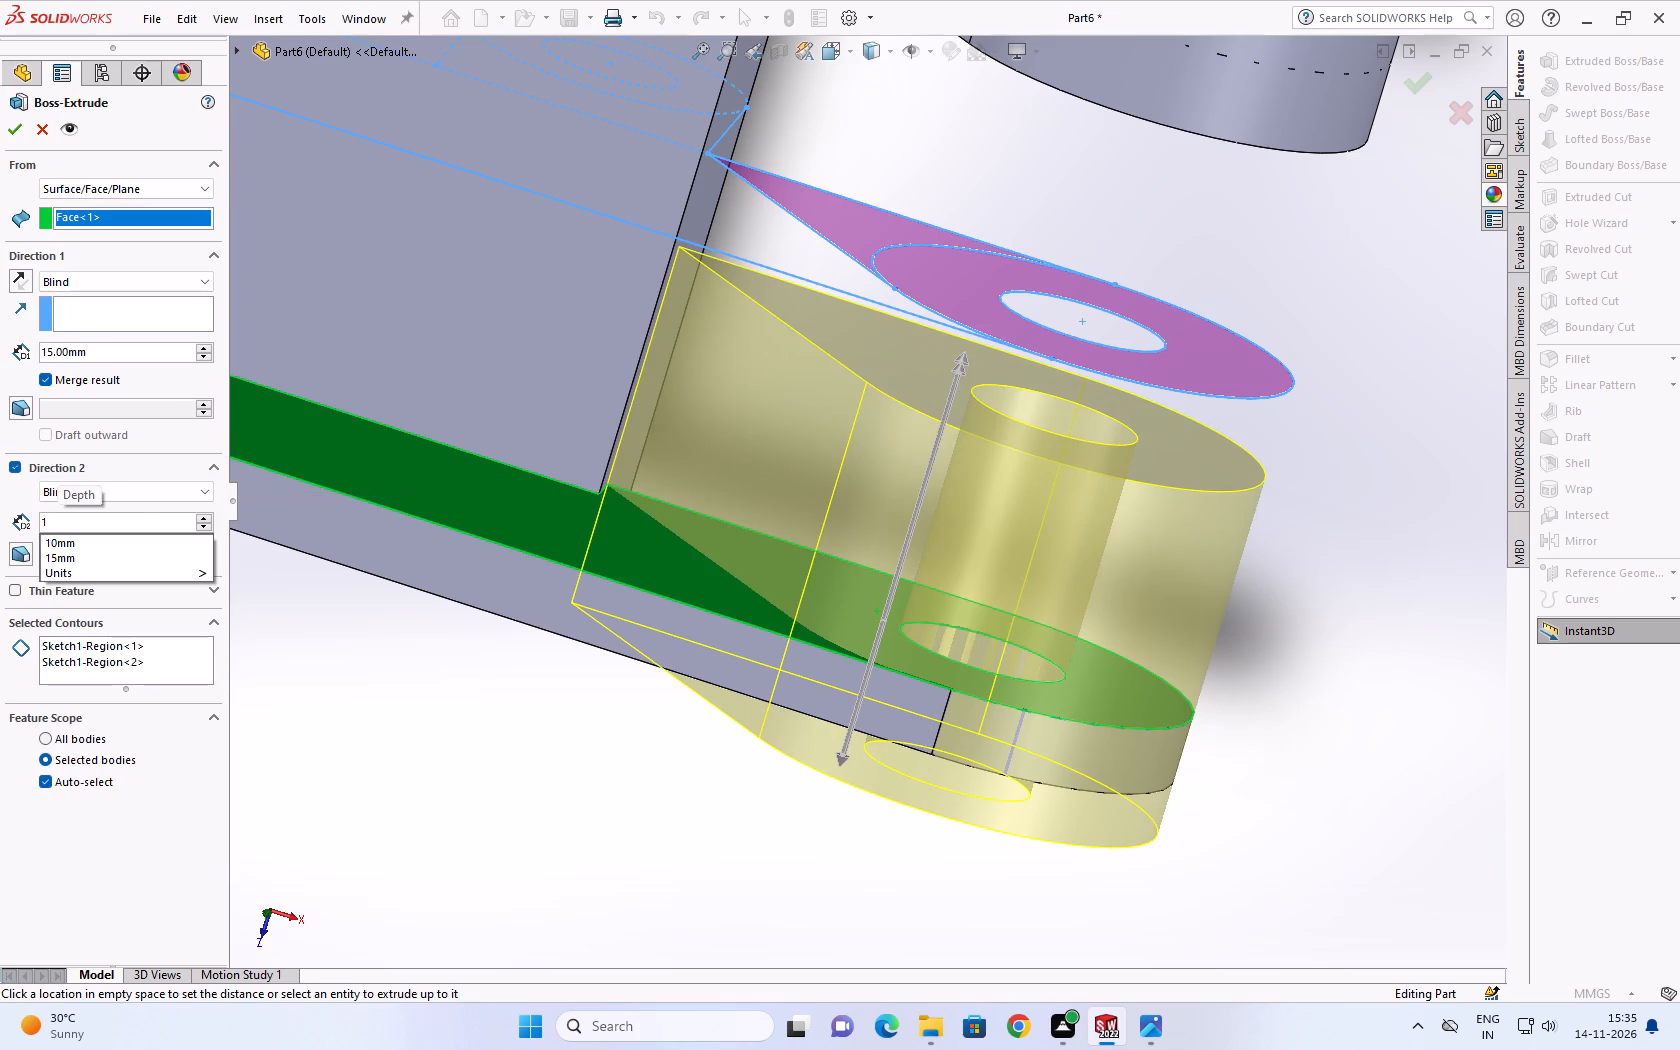
key("0")
key("Return")
scroll(495, 601, "up", 1)
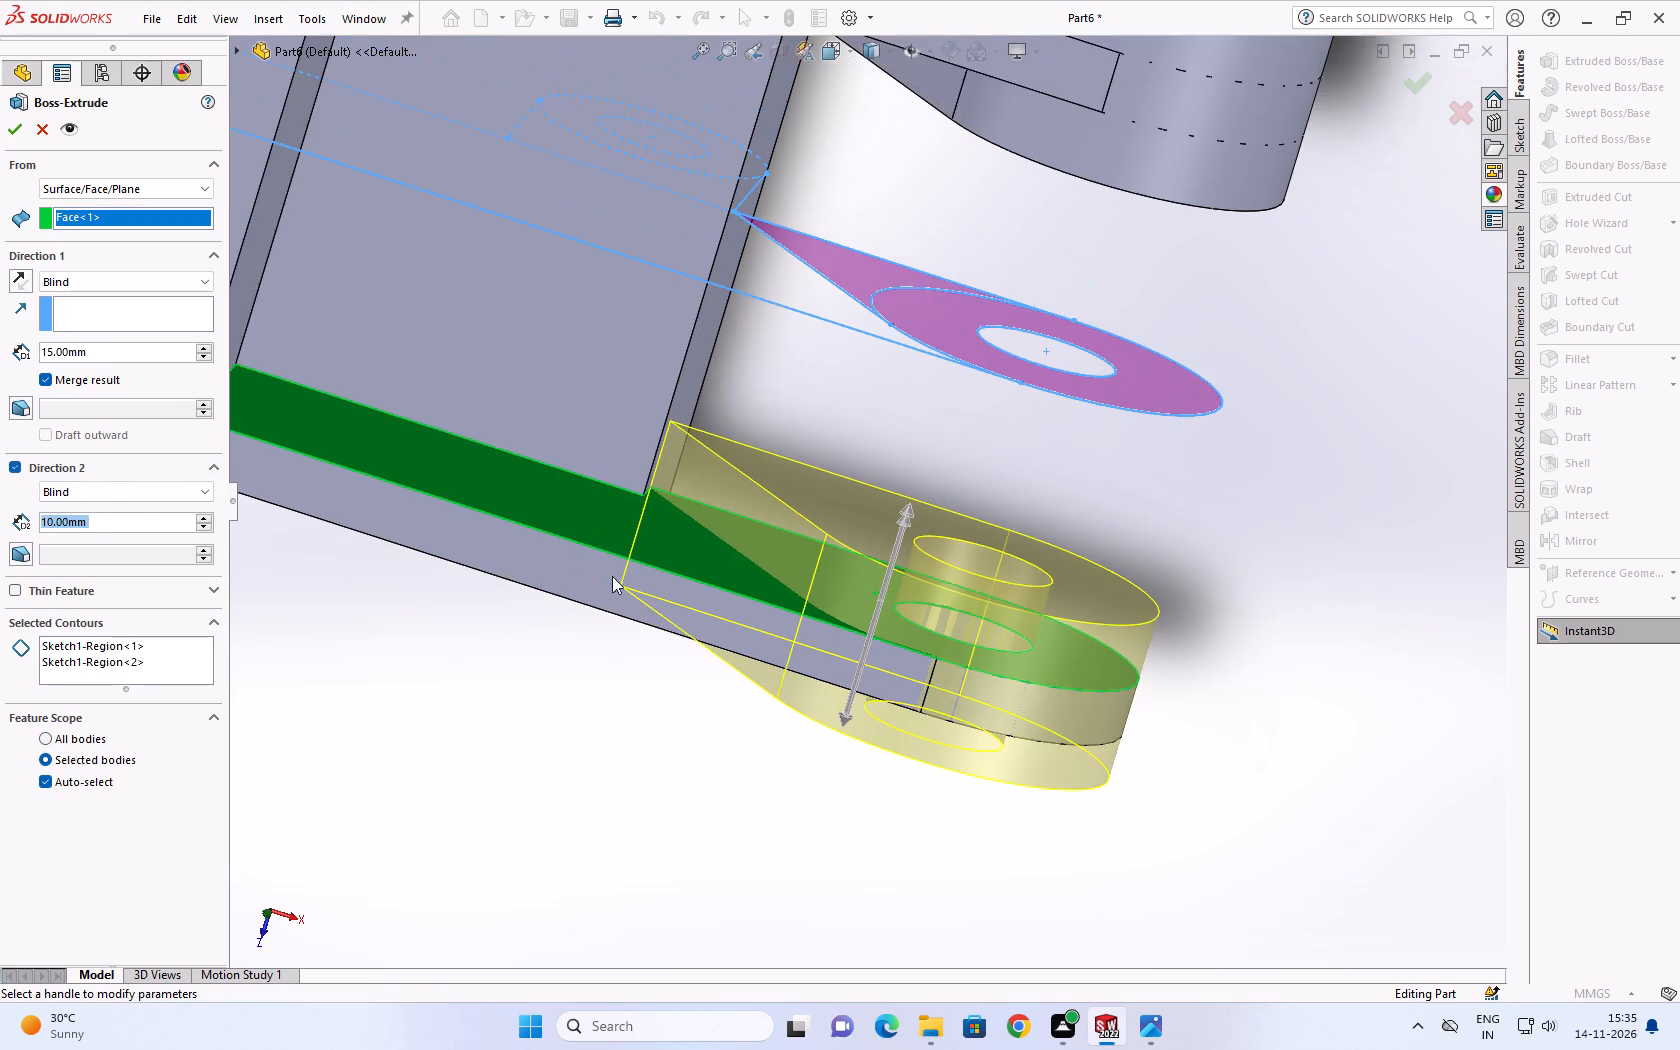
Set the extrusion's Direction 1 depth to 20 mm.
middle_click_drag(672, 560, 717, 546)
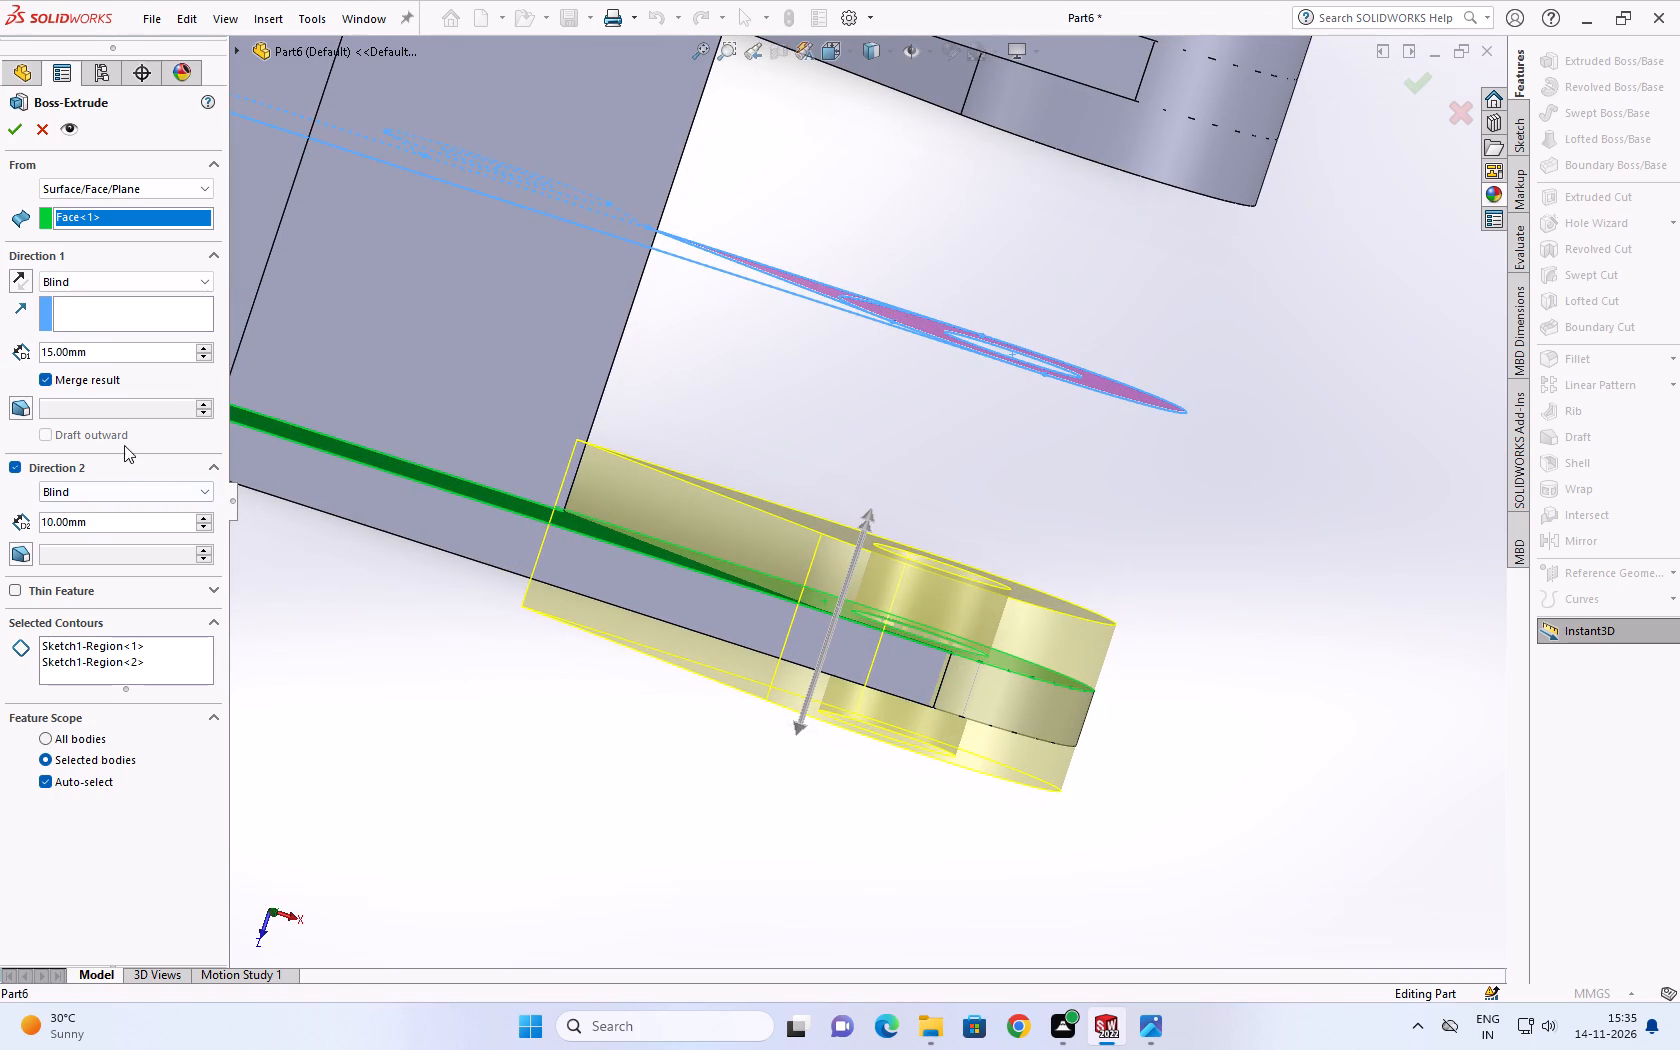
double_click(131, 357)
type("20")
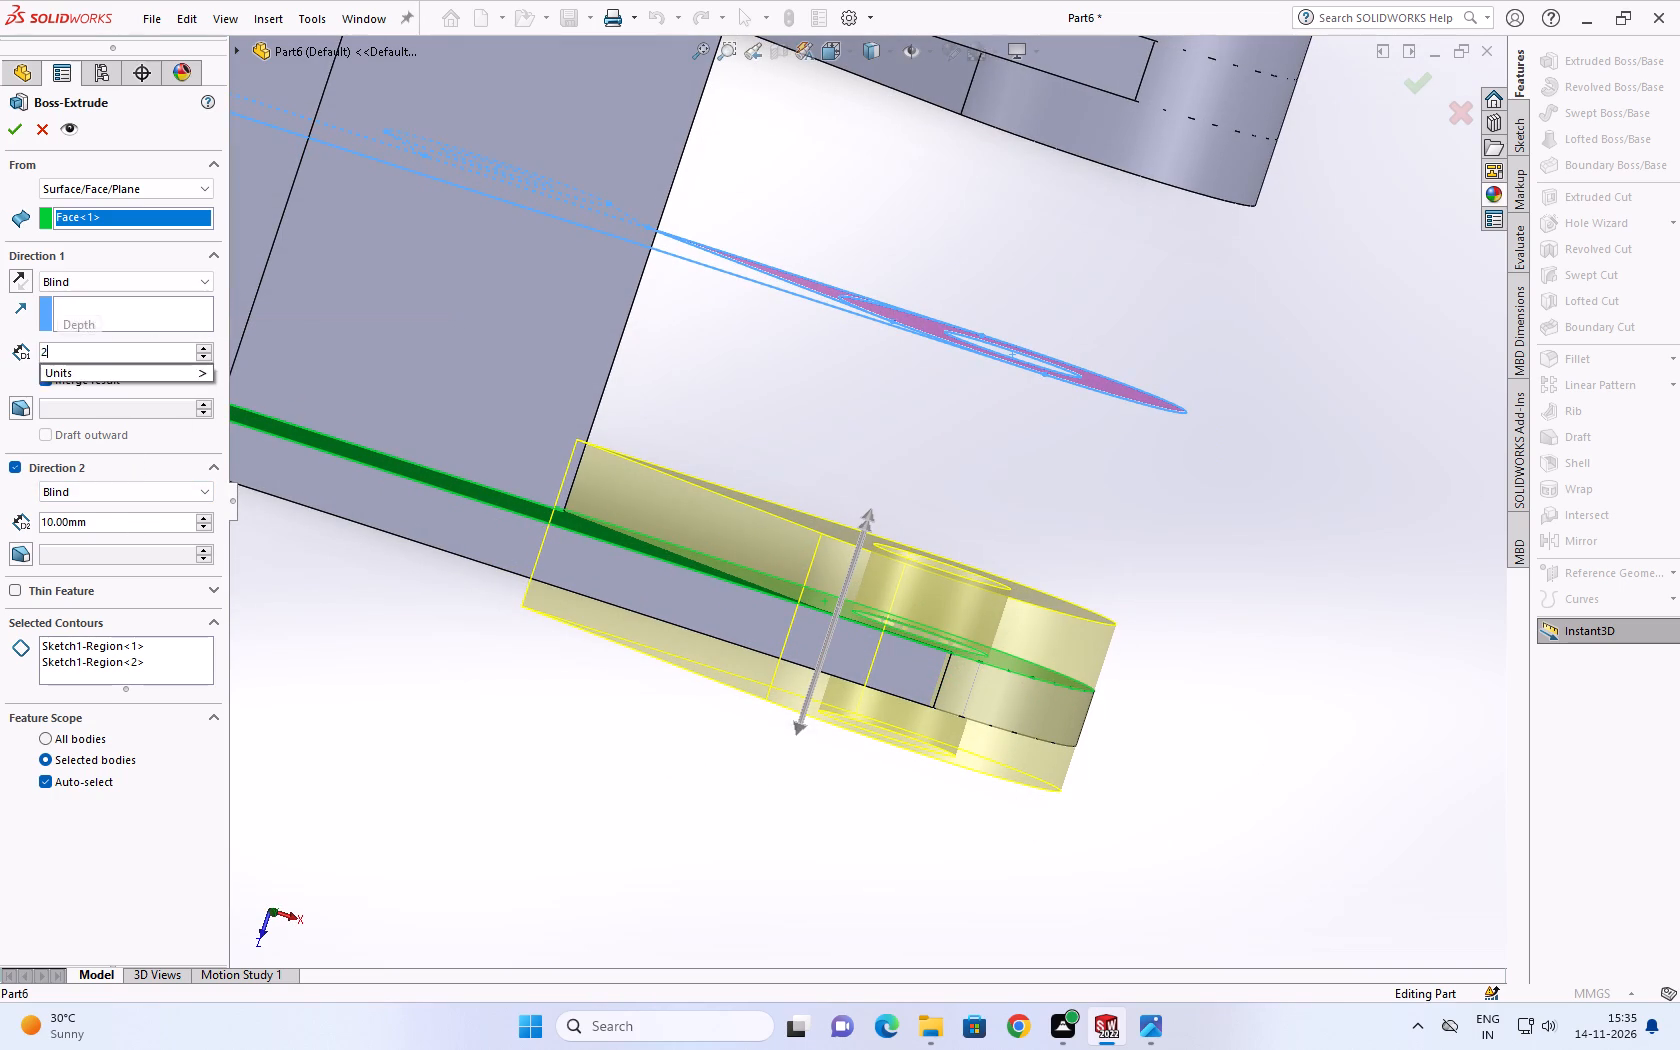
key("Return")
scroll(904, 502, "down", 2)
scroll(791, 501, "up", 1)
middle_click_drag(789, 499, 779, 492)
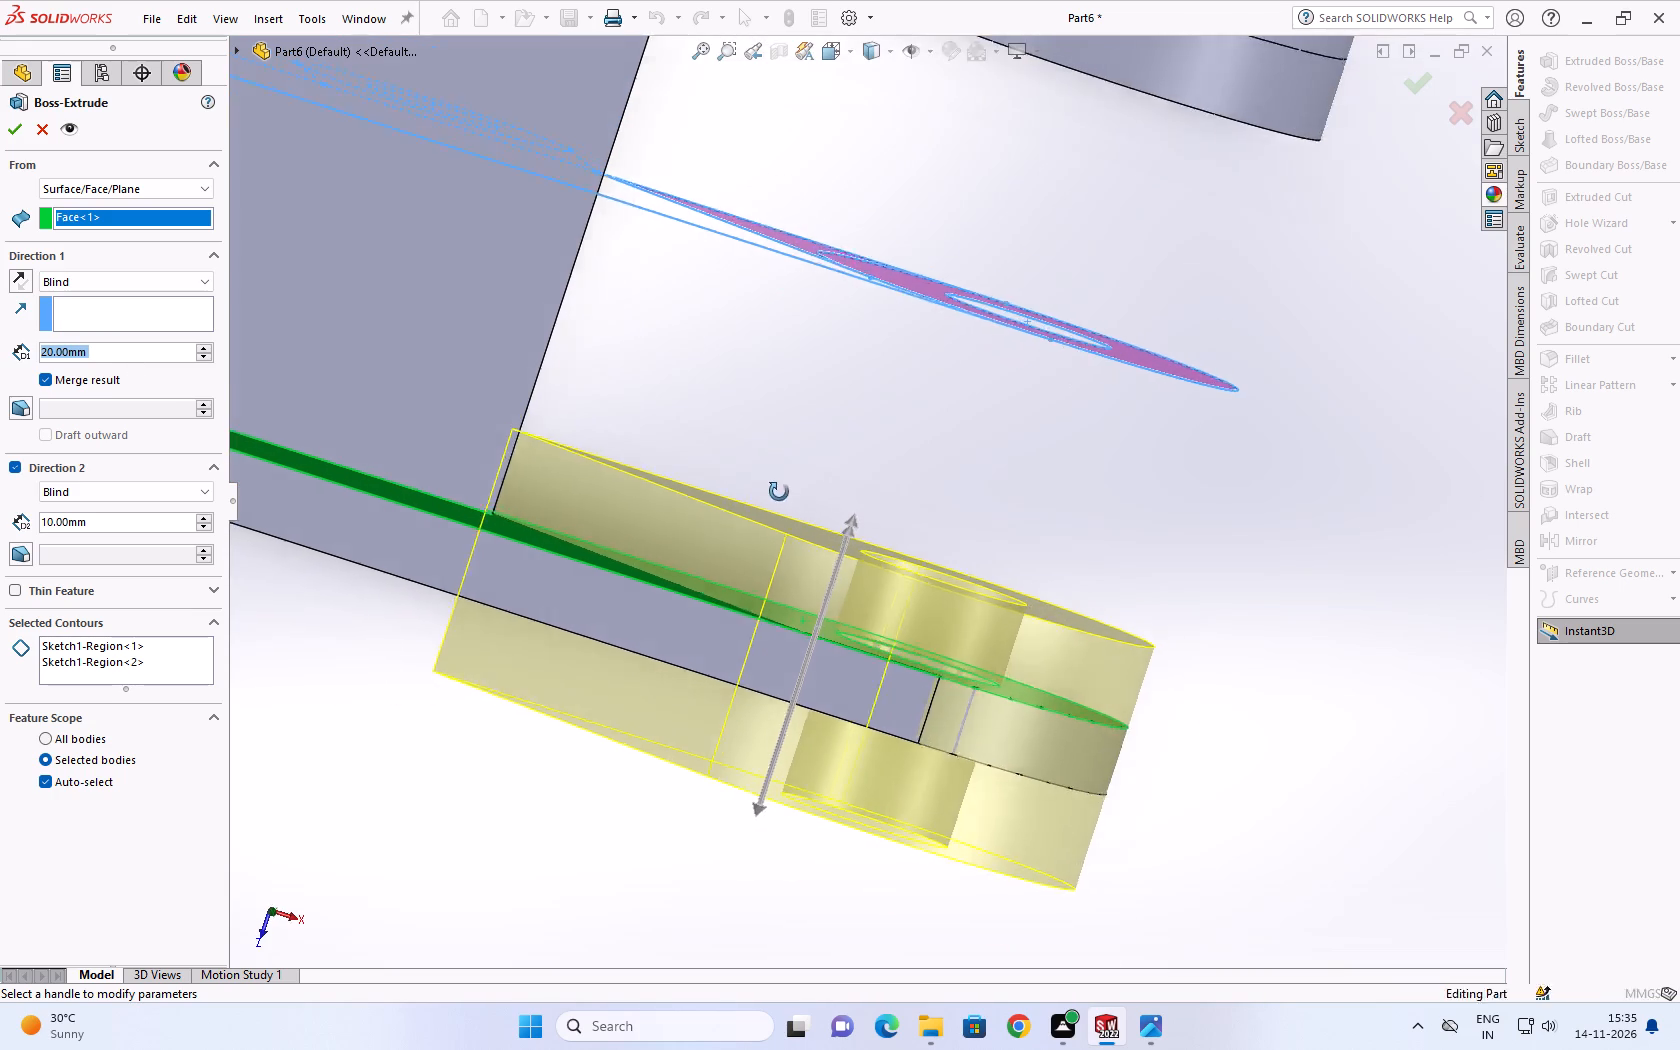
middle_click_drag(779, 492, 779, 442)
Turn off Merge result for the second arm's eye extrusion and complete the feature.
left_click(17, 129)
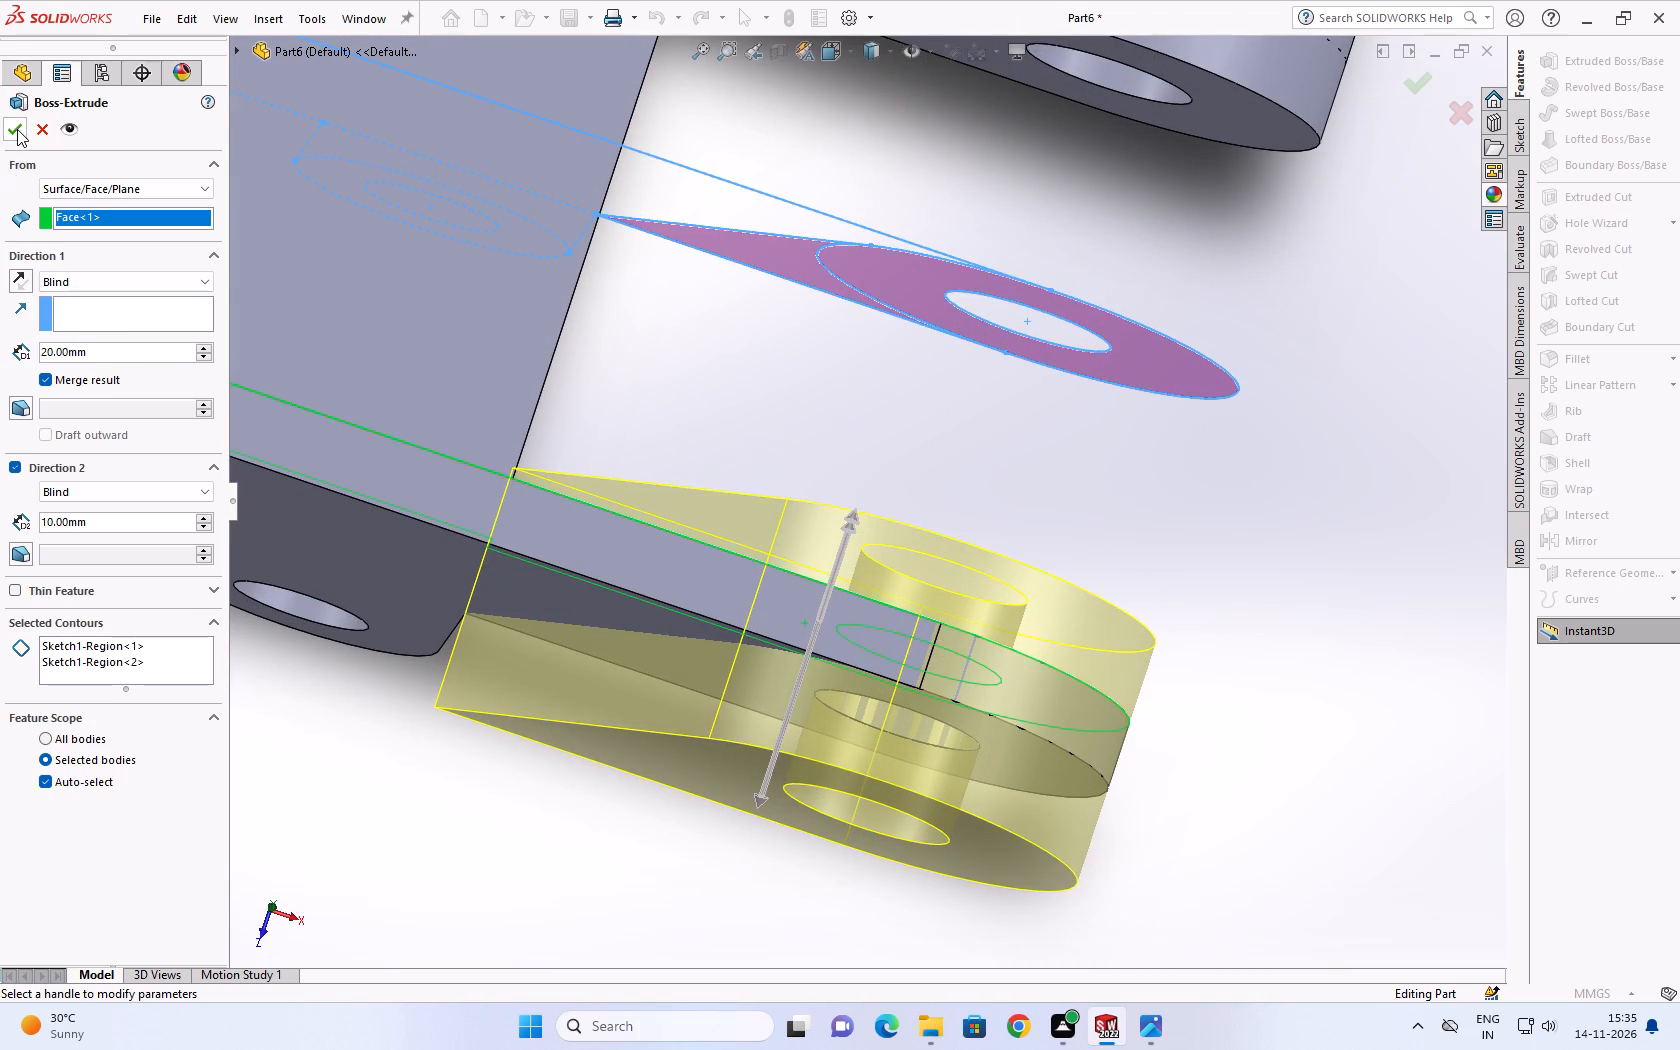
left_click(47, 381)
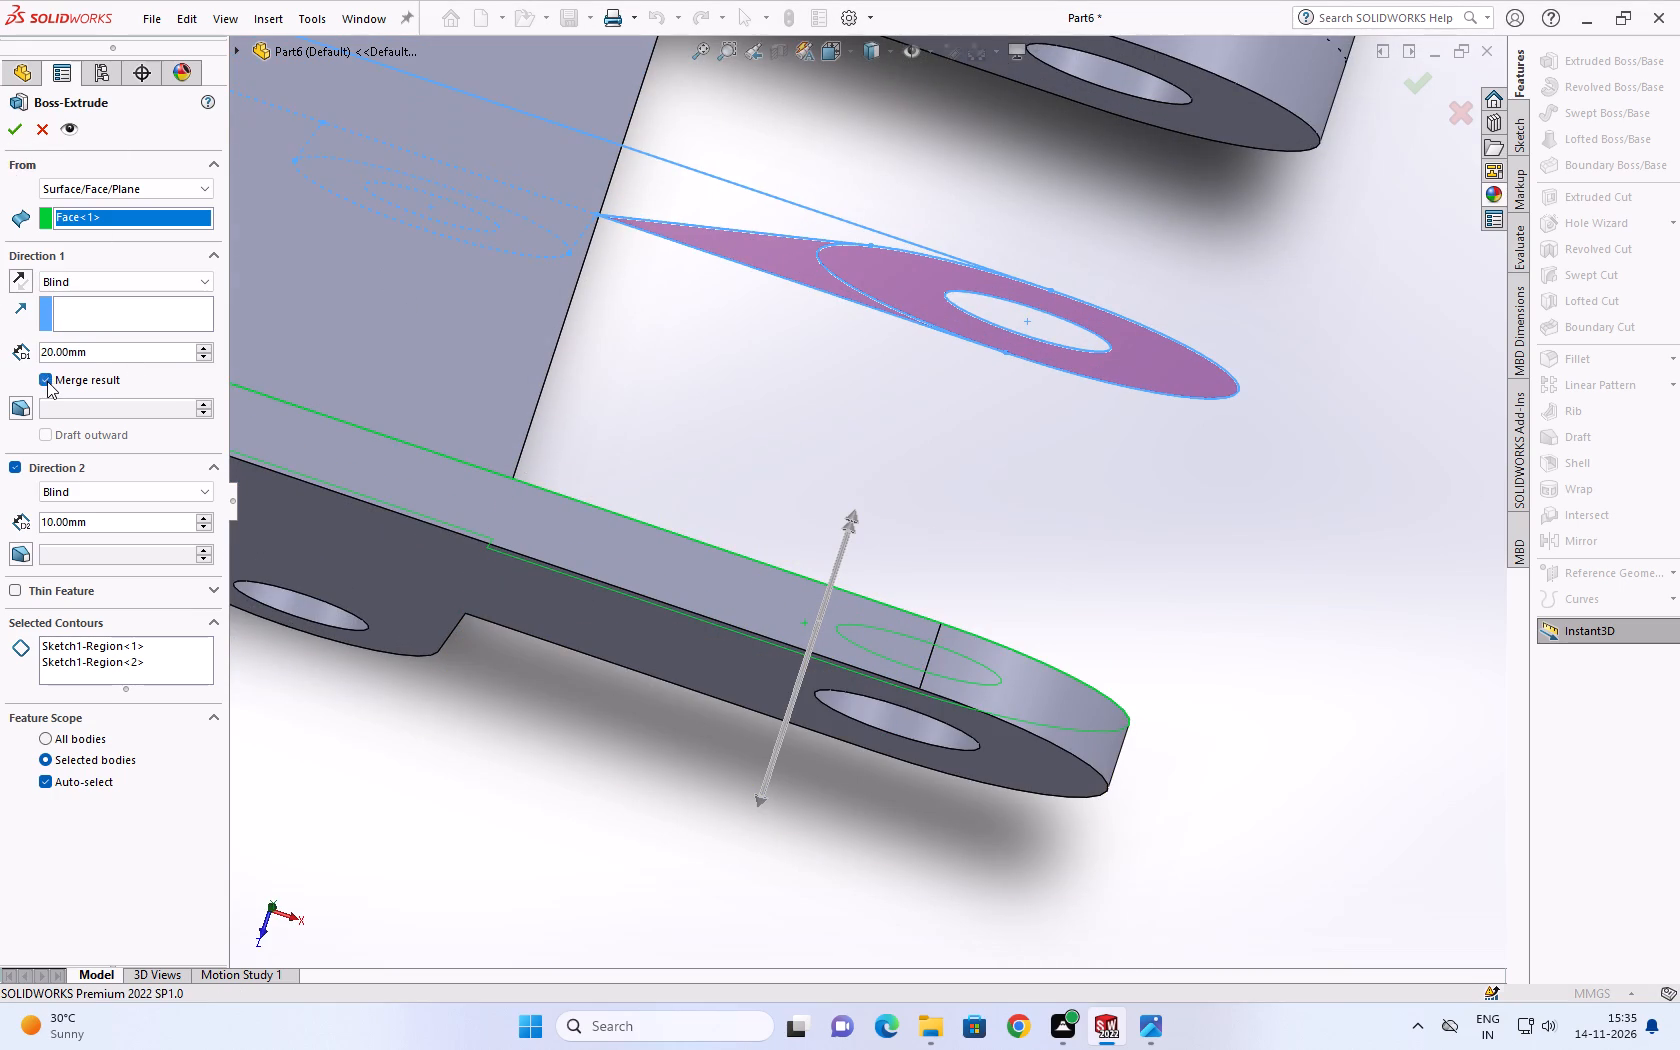
left_click(14, 138)
Examine the thickened eye ends of both fork arms and the sketch behind Boss-Extrude5.
scroll(773, 415, "up", 1)
left_click(819, 434)
scroll(849, 421, "up", 1)
middle_click_drag(849, 421, 802, 274)
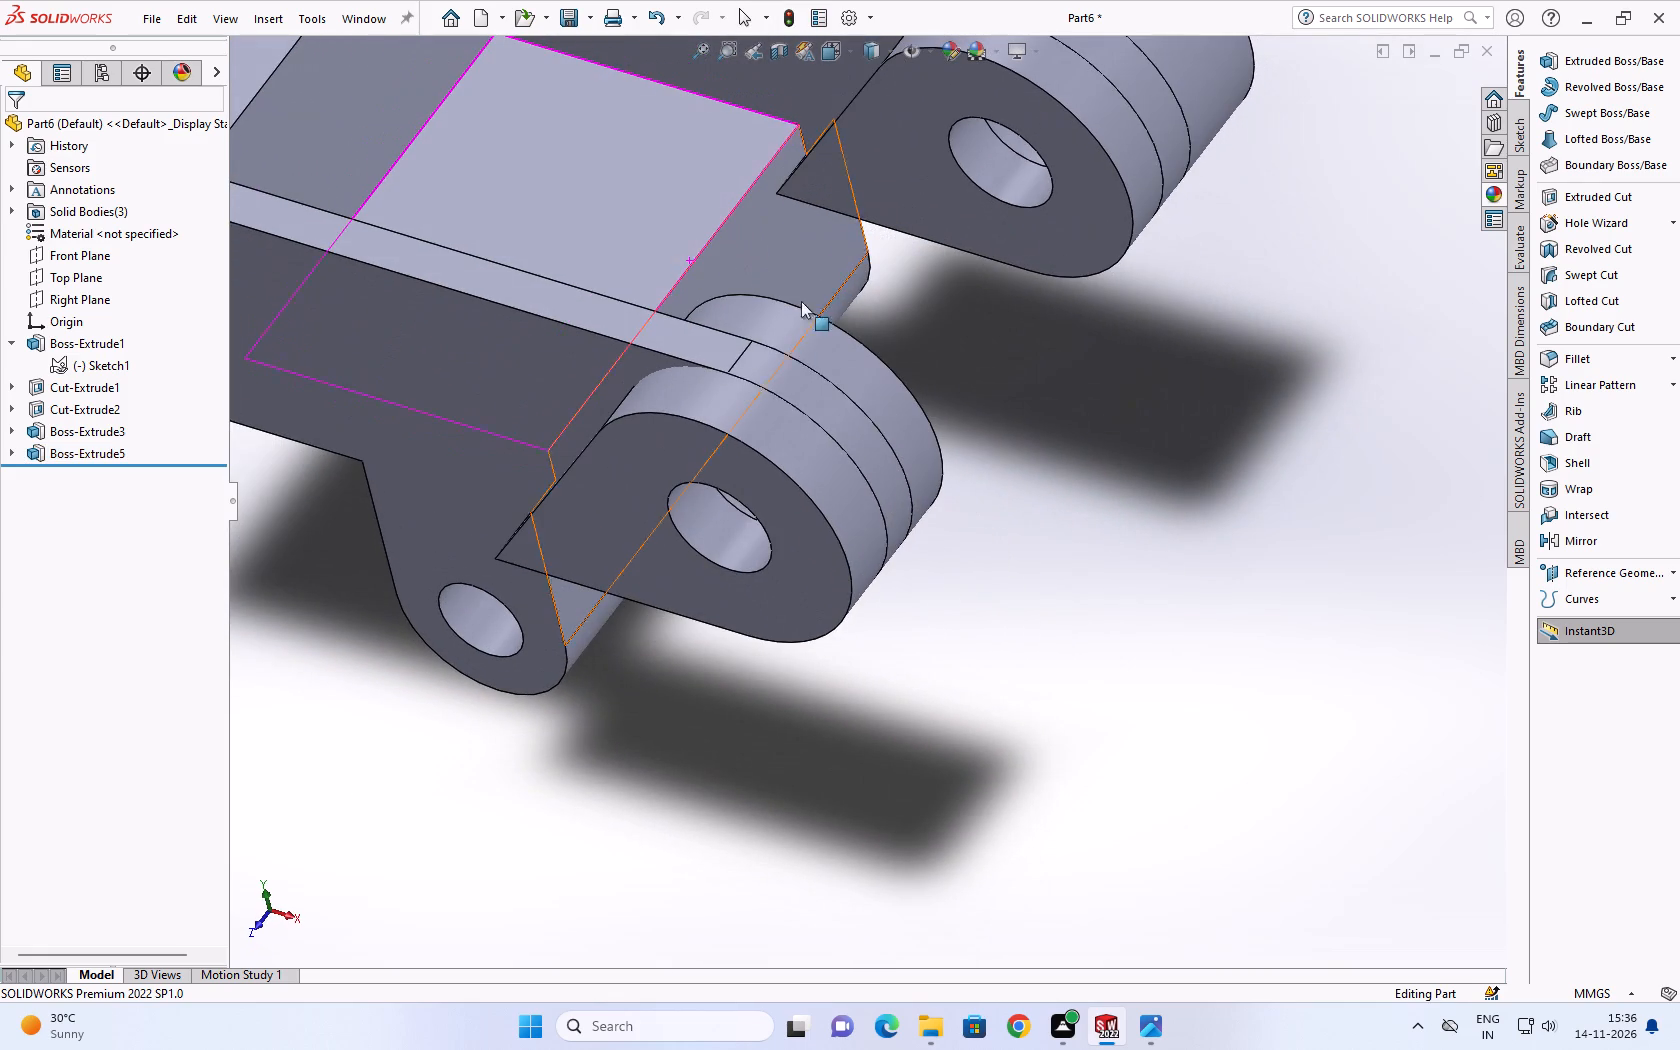
scroll(425, 505, "up", 2)
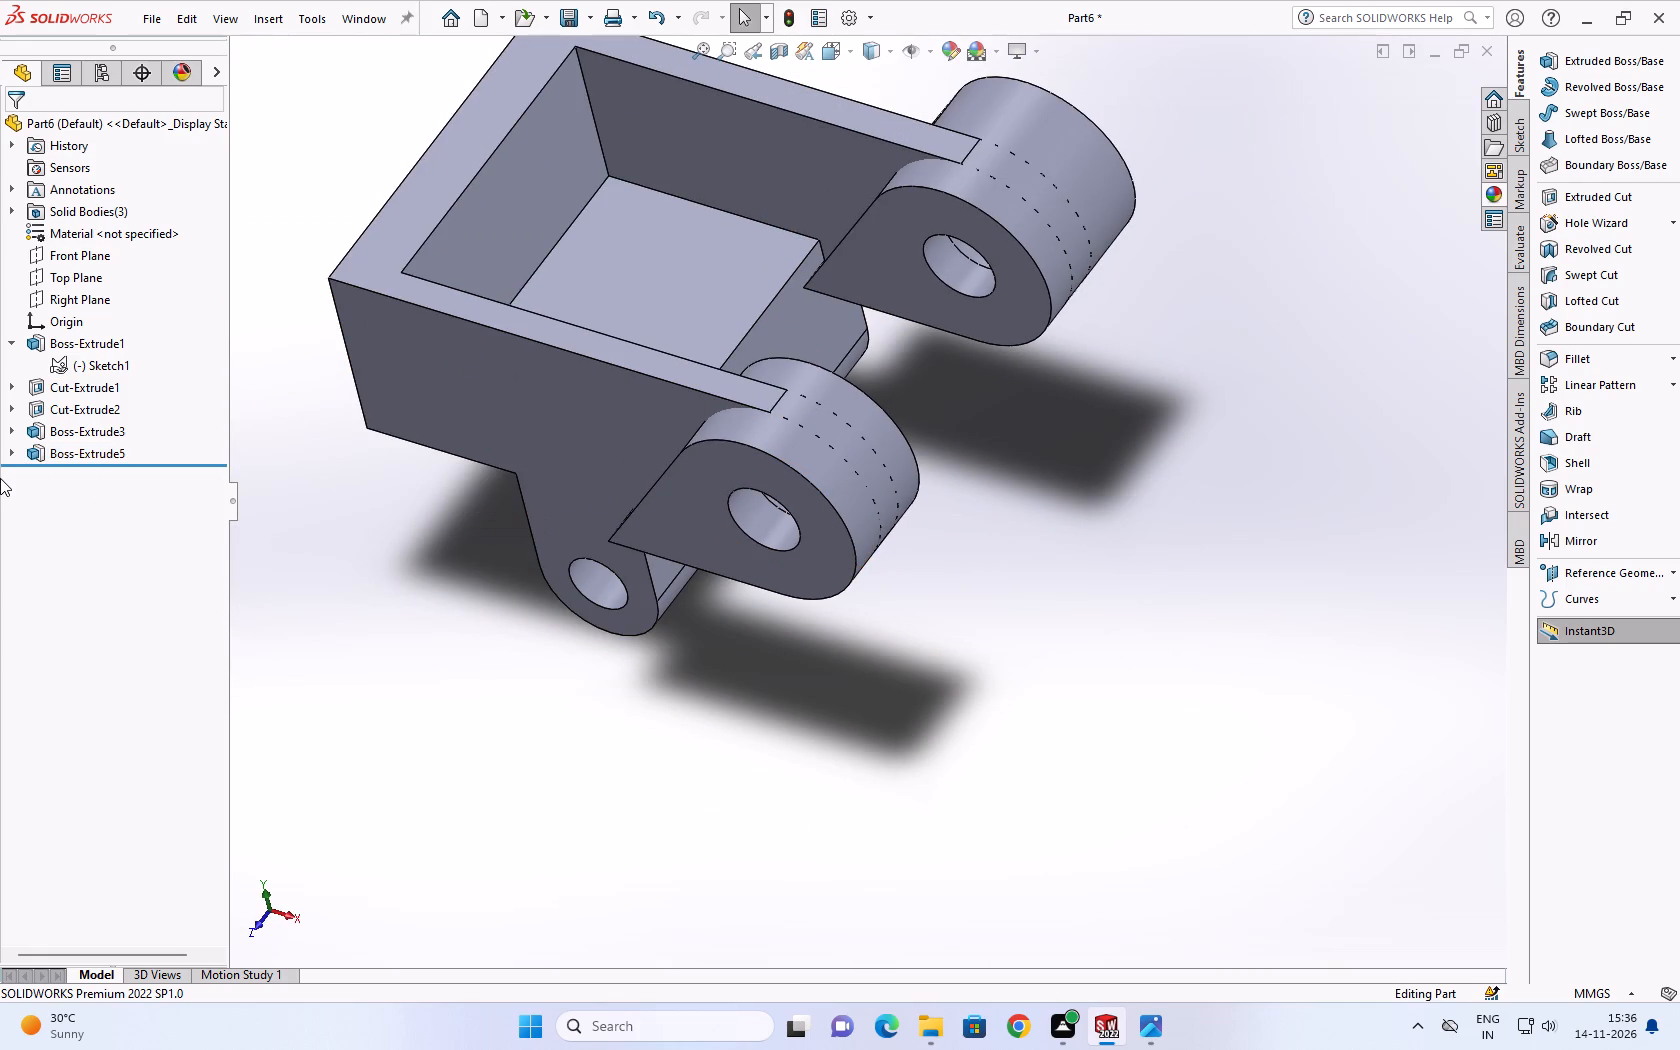
left_click(6, 452)
left_click(18, 447)
left_click(68, 470)
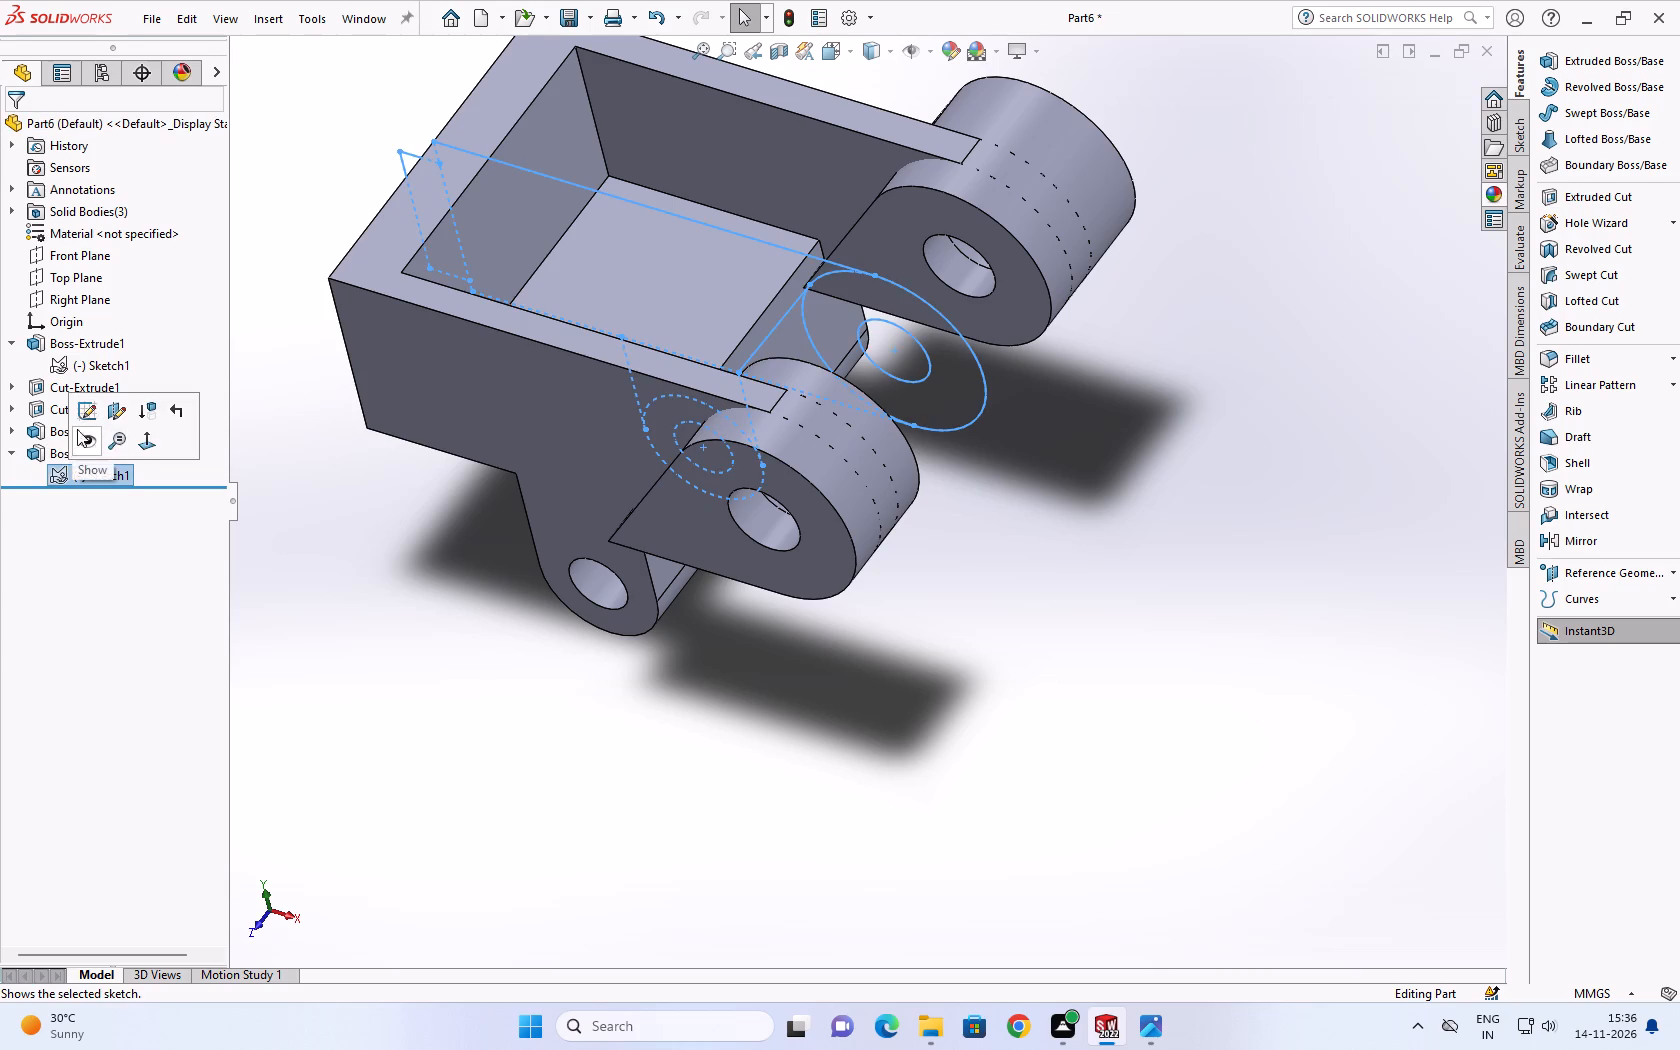
scroll(481, 522, "up", 1)
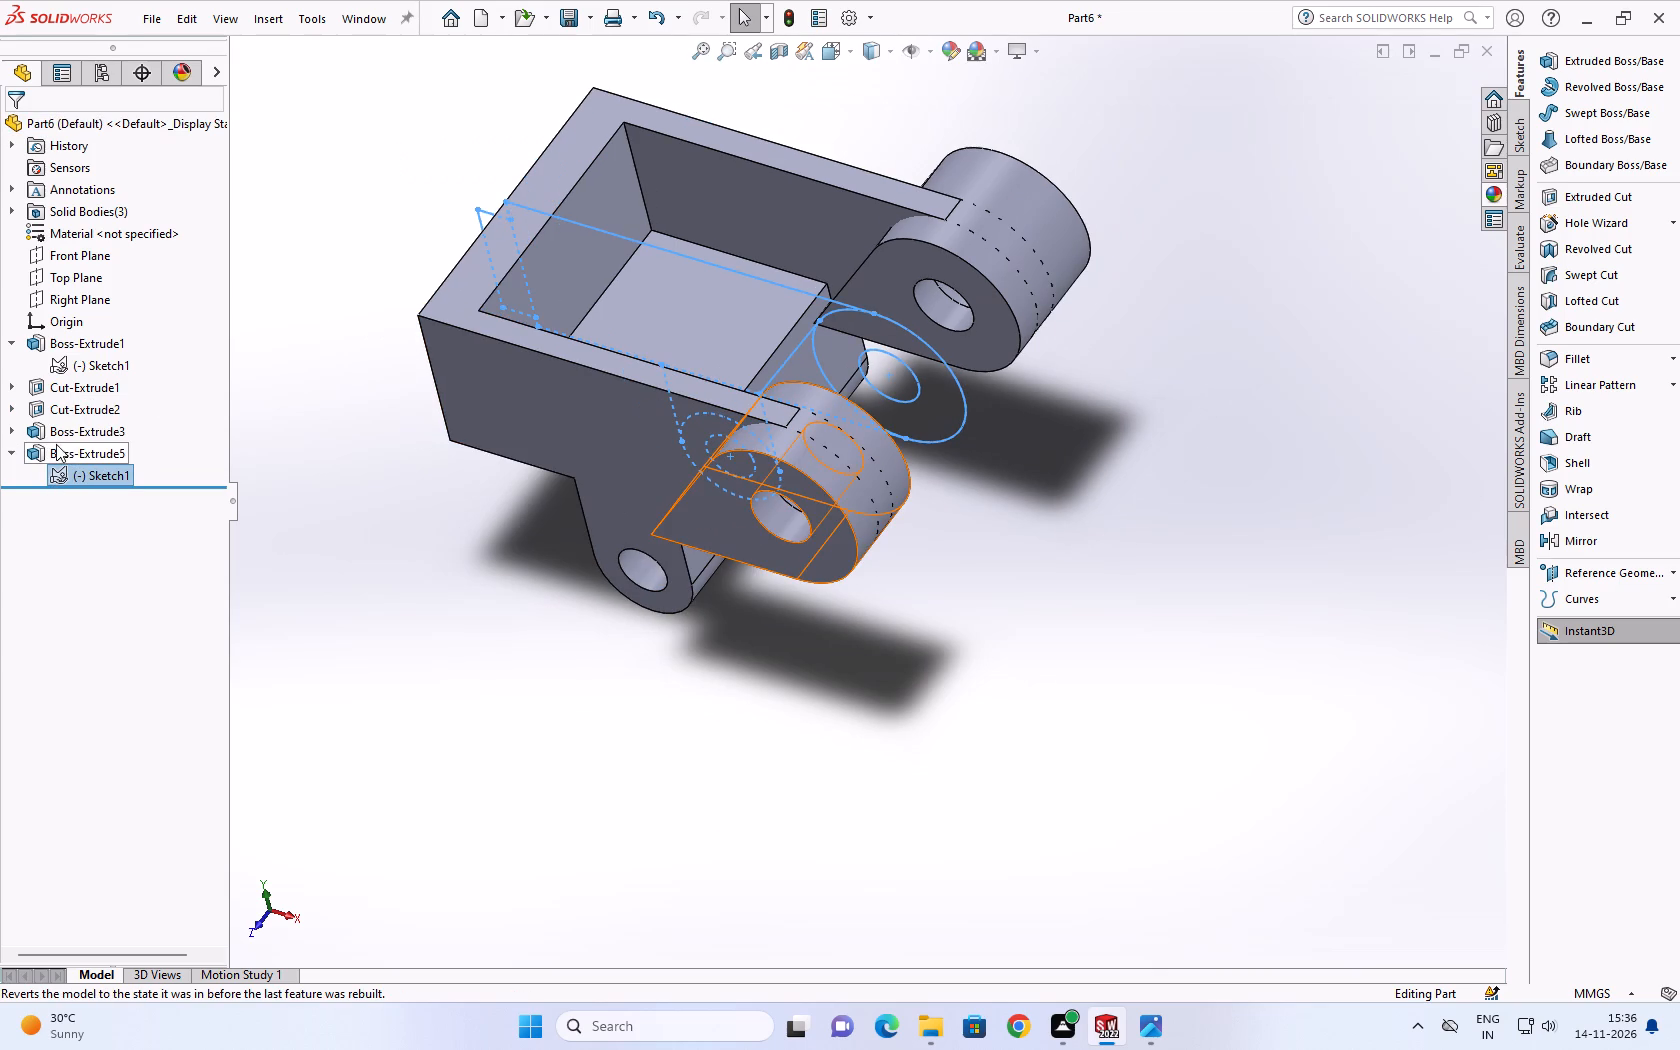
Reopen Boss-Extrude5 for editing and reverse Direction 1 so it runs into the fork opening.
left_click(40, 450)
left_click(61, 388)
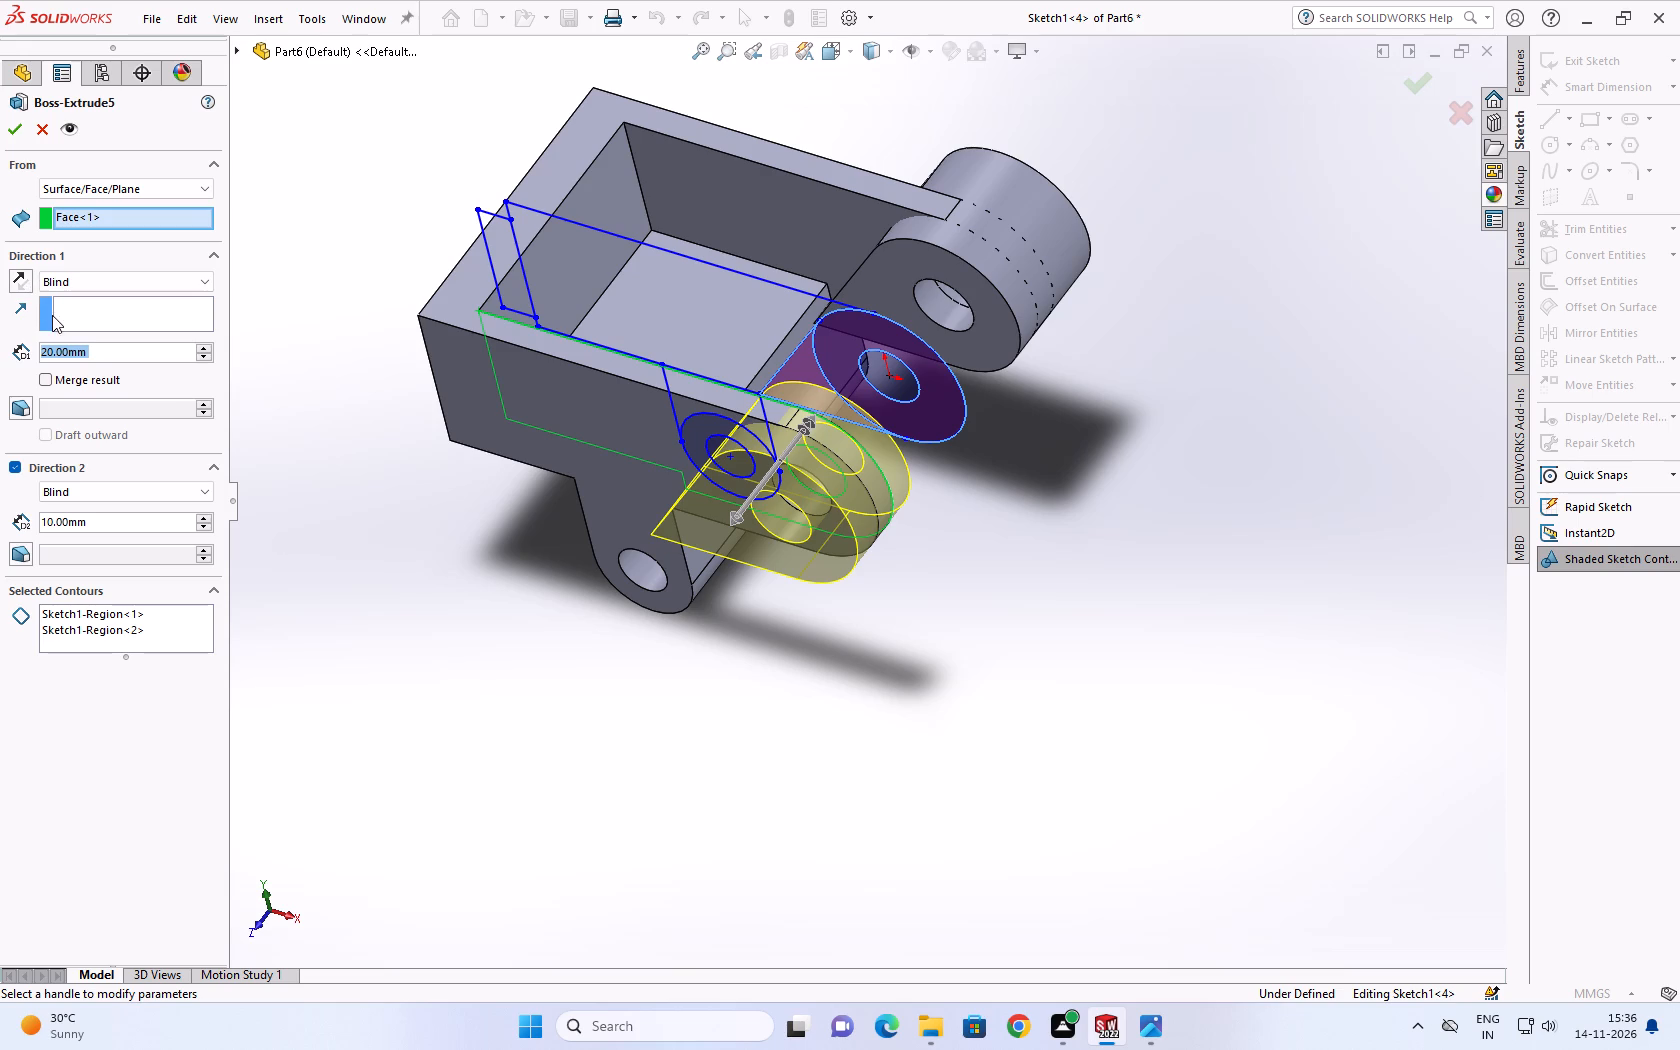
left_click(93, 353)
key("0")
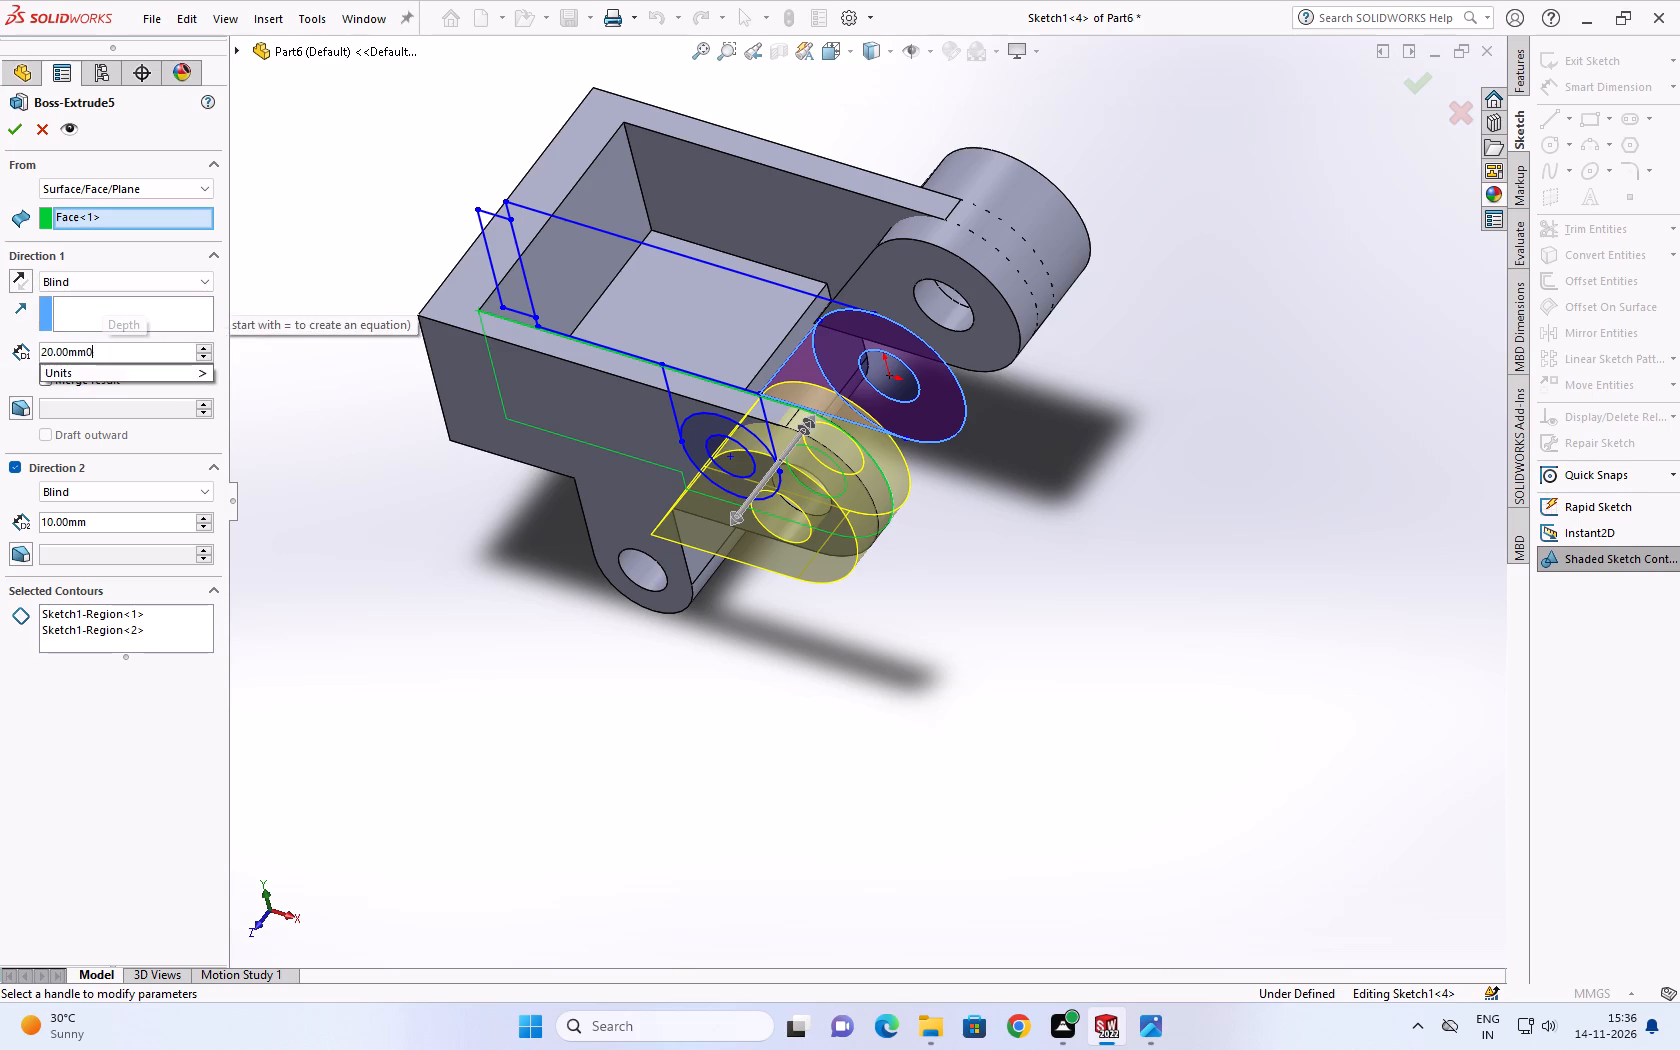
key("Return")
middle_click_drag(1021, 394, 986, 622)
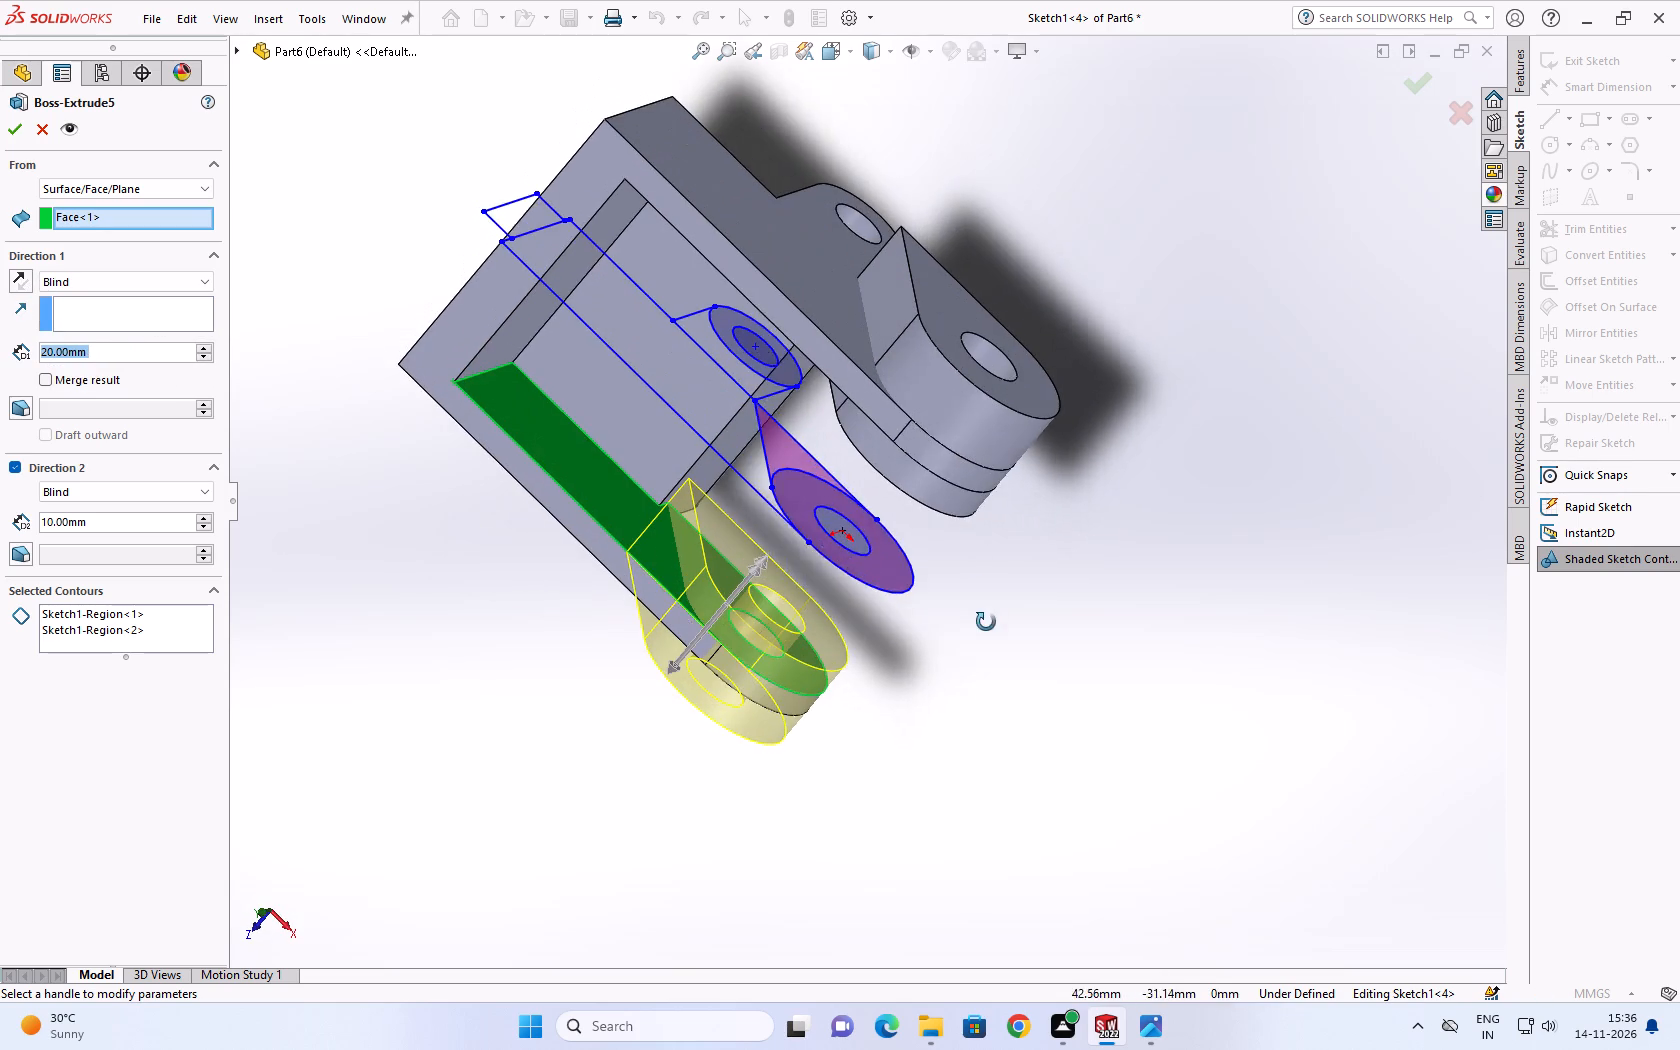
middle_click_drag(986, 622, 986, 624)
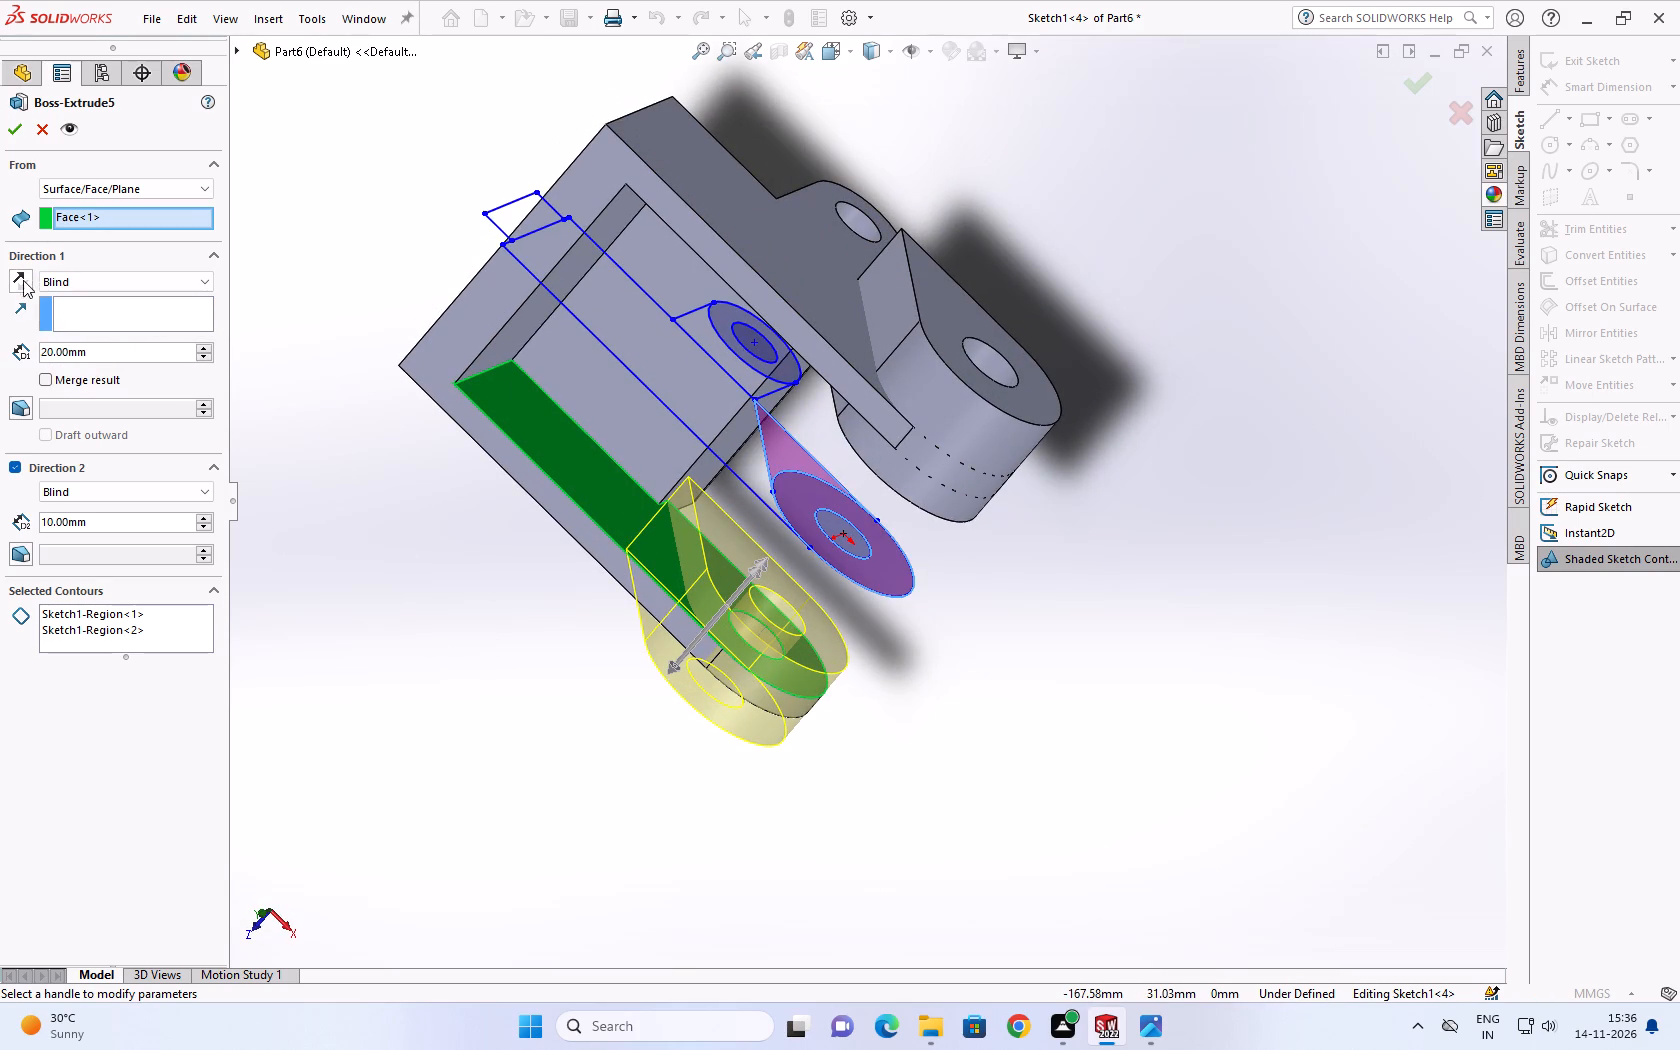
left_click(19, 276)
middle_click_drag(758, 373, 792, 281)
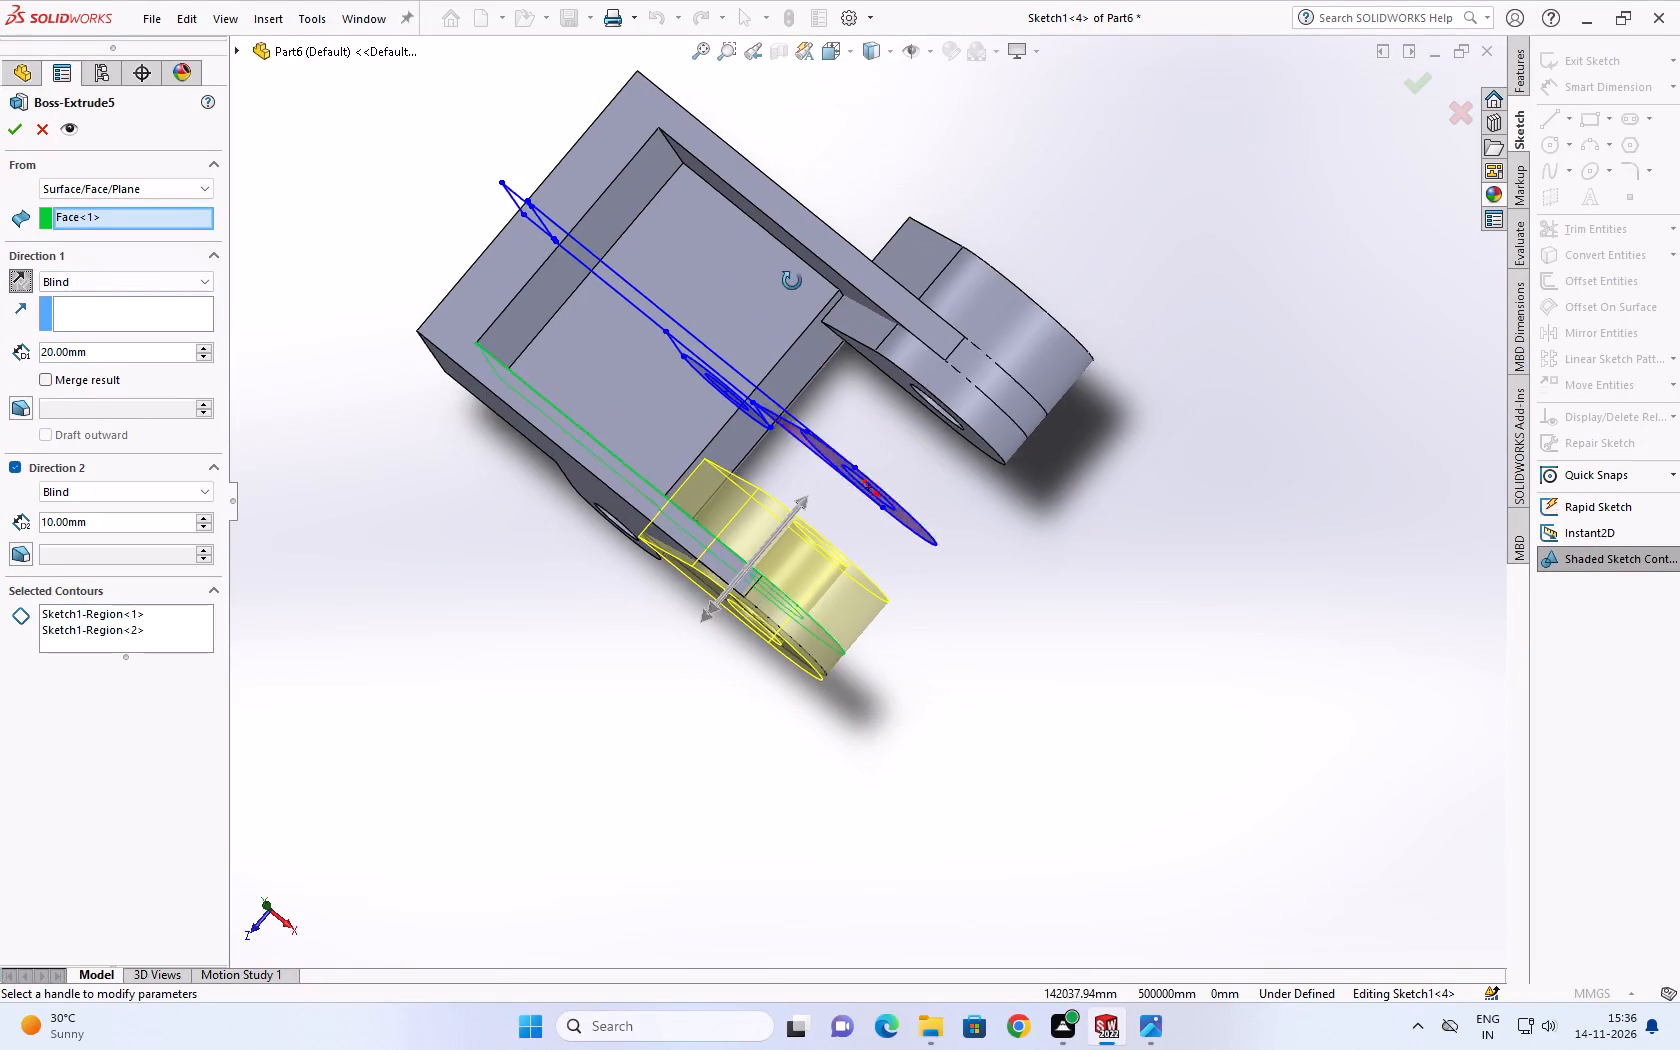
middle_click_drag(792, 281, 791, 281)
Turn off Direction 2 of Boss-Extrude5, set its Direction 1 depth to 10 mm, and complete the edit.
left_click(12, 460)
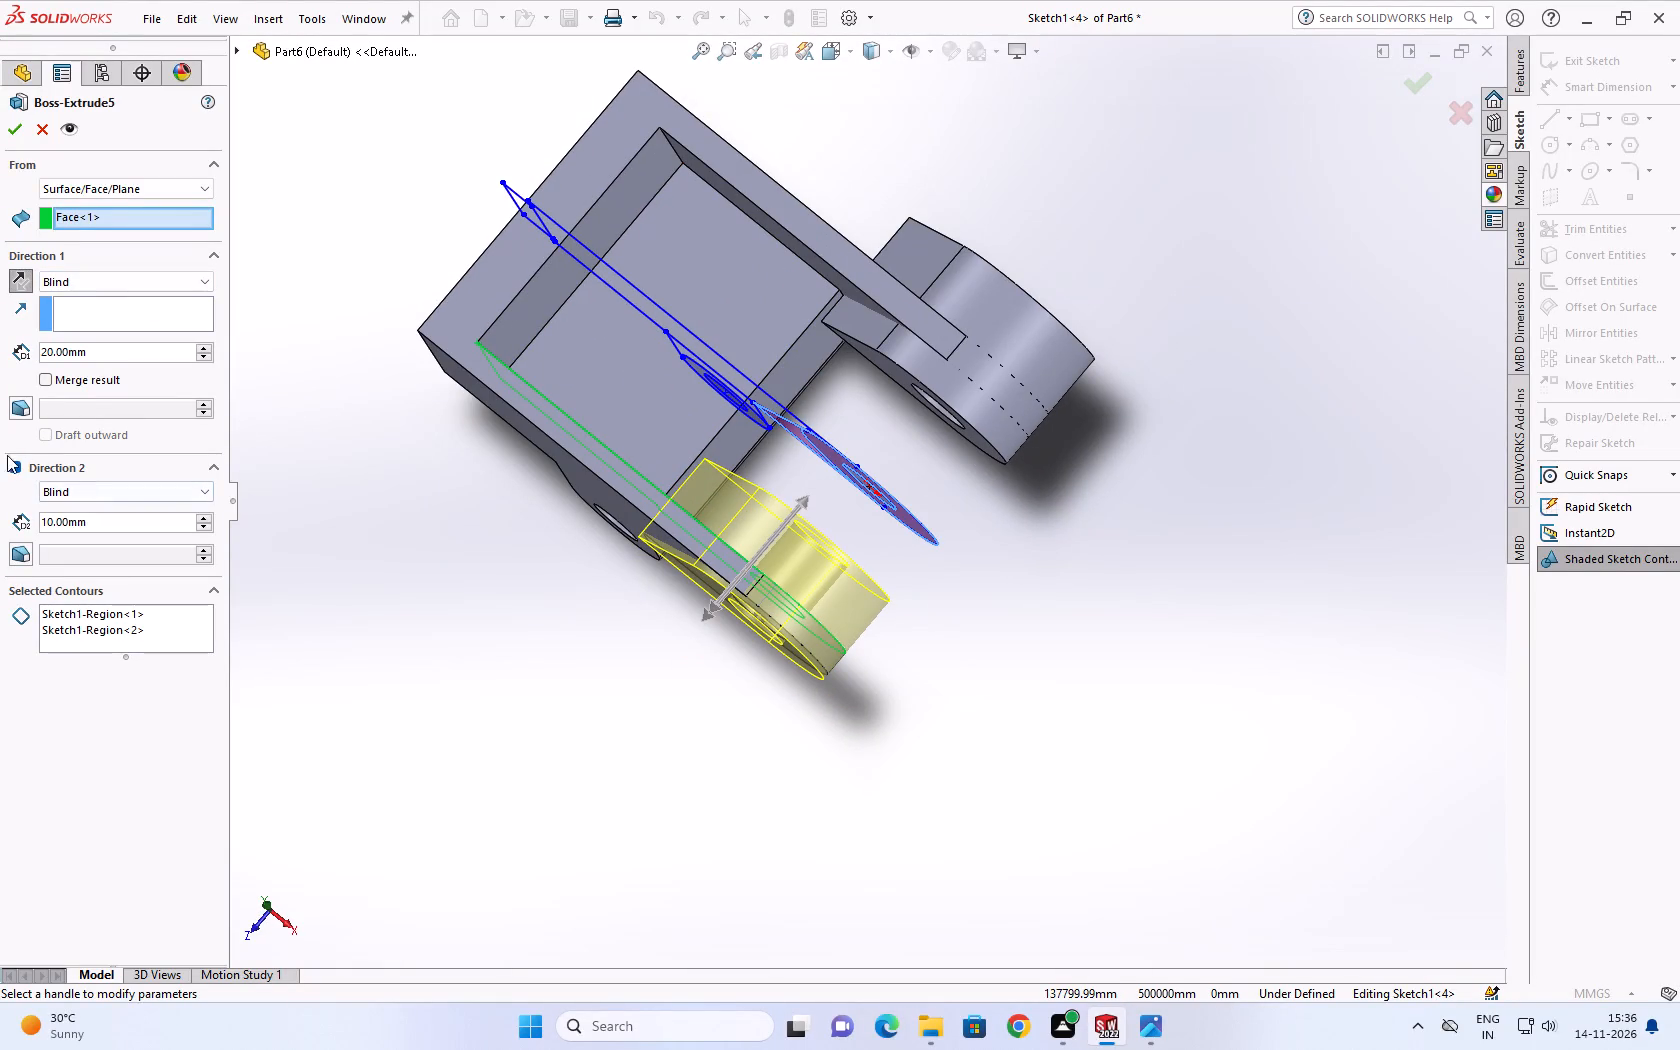
left_click(15, 462)
scroll(669, 498, "down", 1)
middle_click_drag(657, 527, 647, 571)
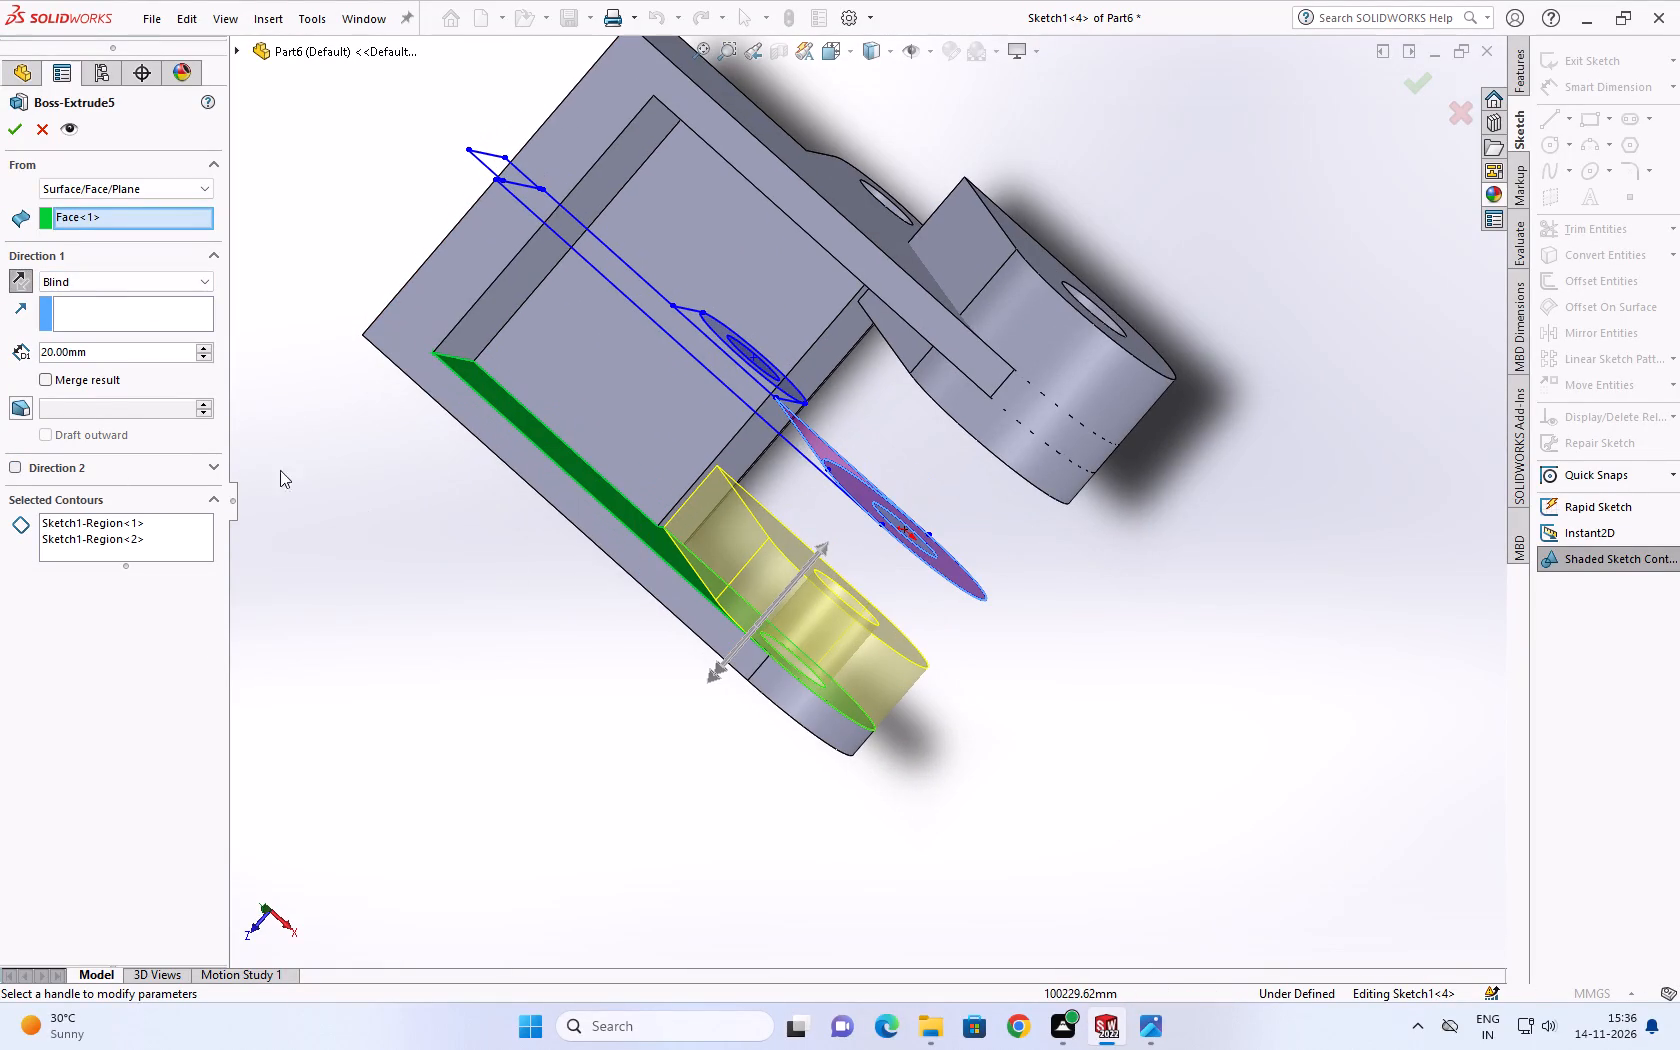
double_click(82, 346)
double_click(119, 360)
type("10")
key("Return")
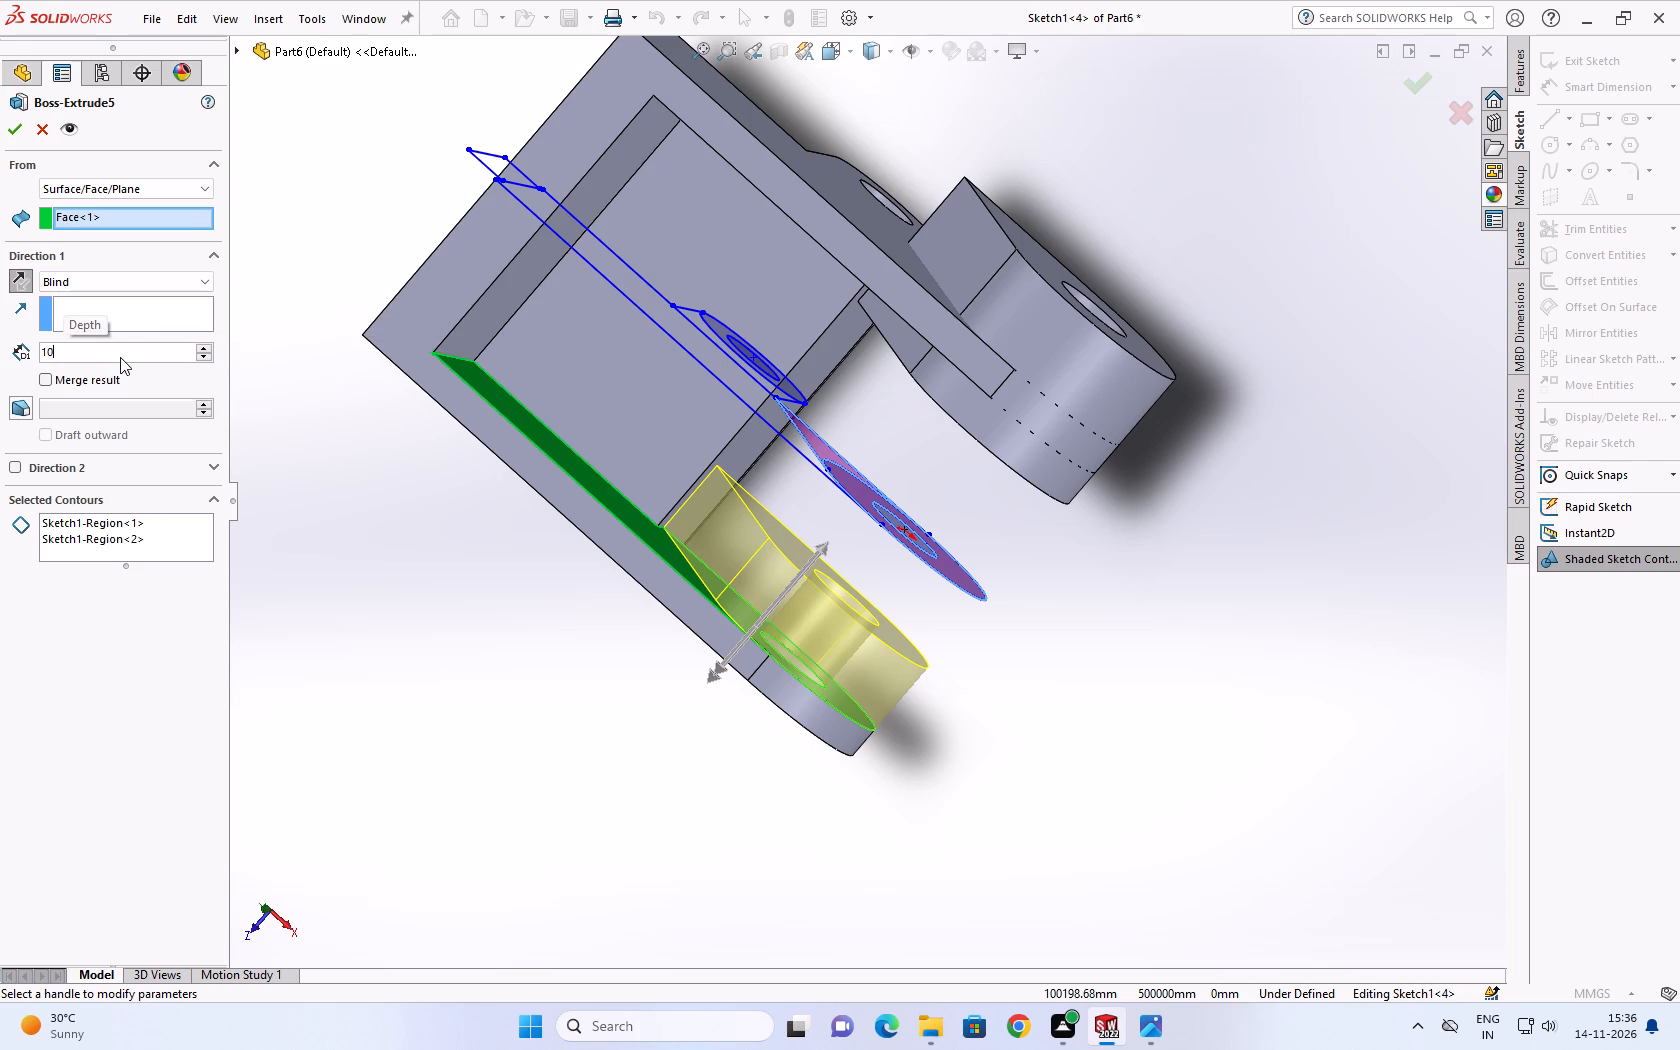
scroll(314, 265, "down", 2)
scroll(769, 459, "down", 1)
middle_click_drag(769, 460, 641, 418)
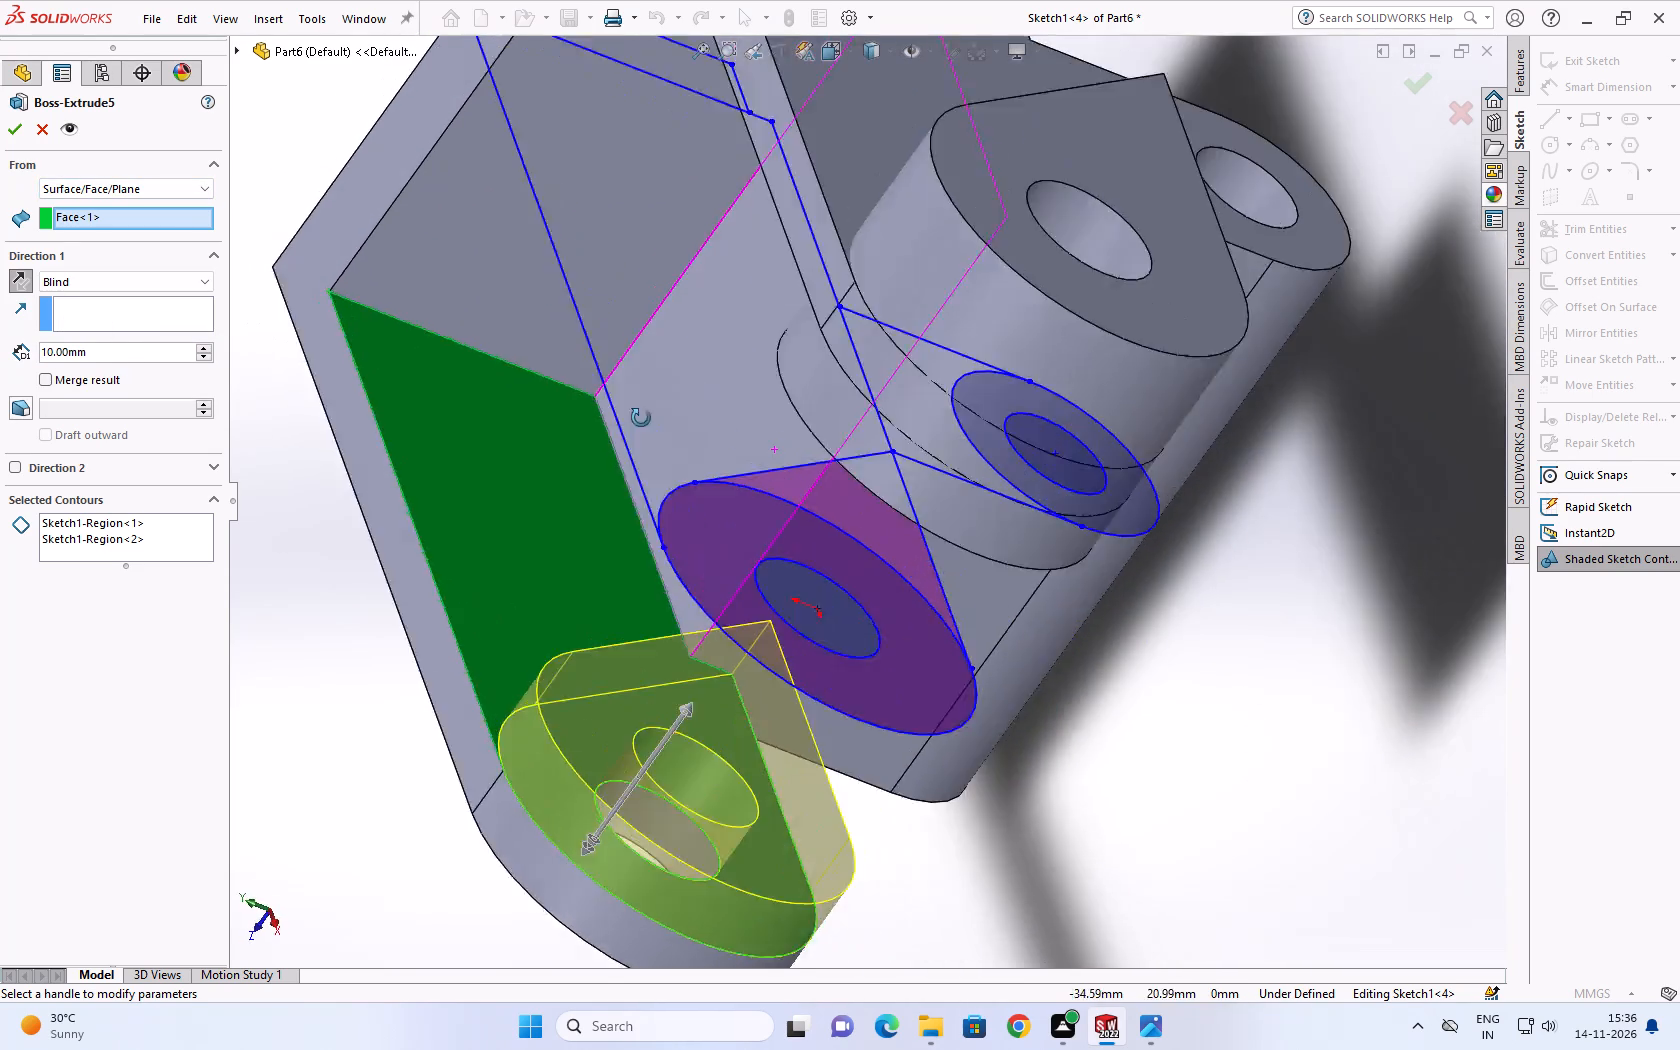
middle_click_drag(641, 418, 634, 516)
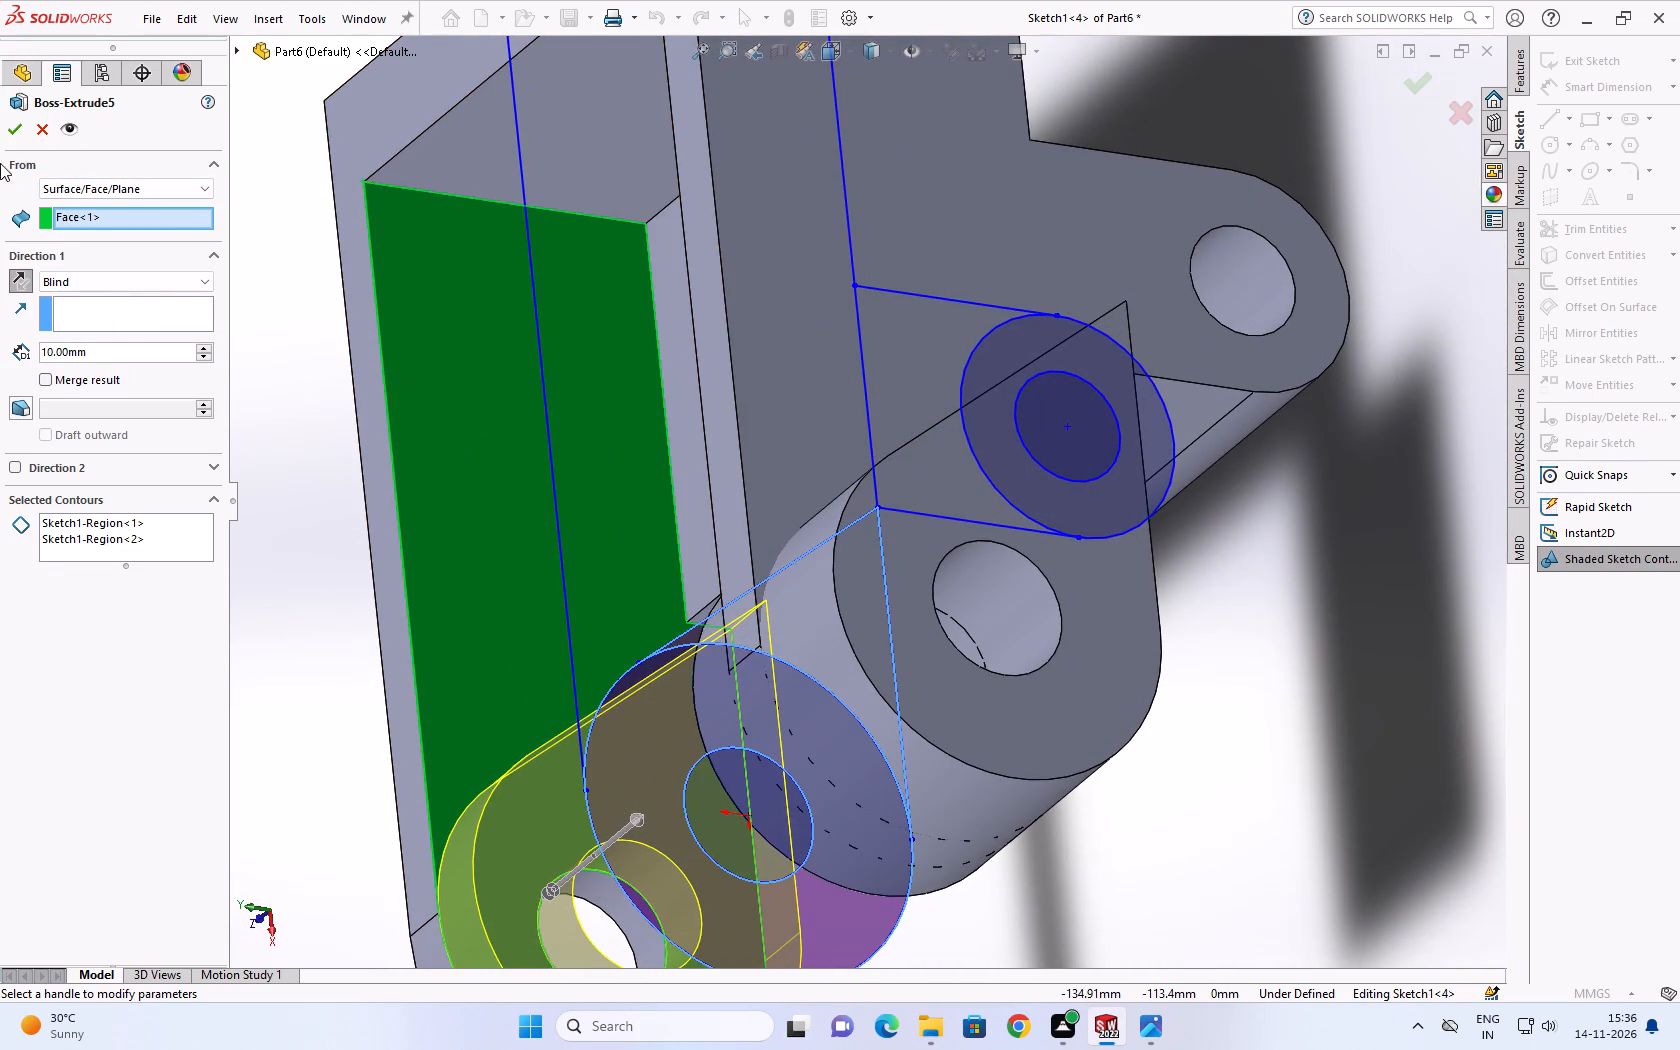
left_click(12, 139)
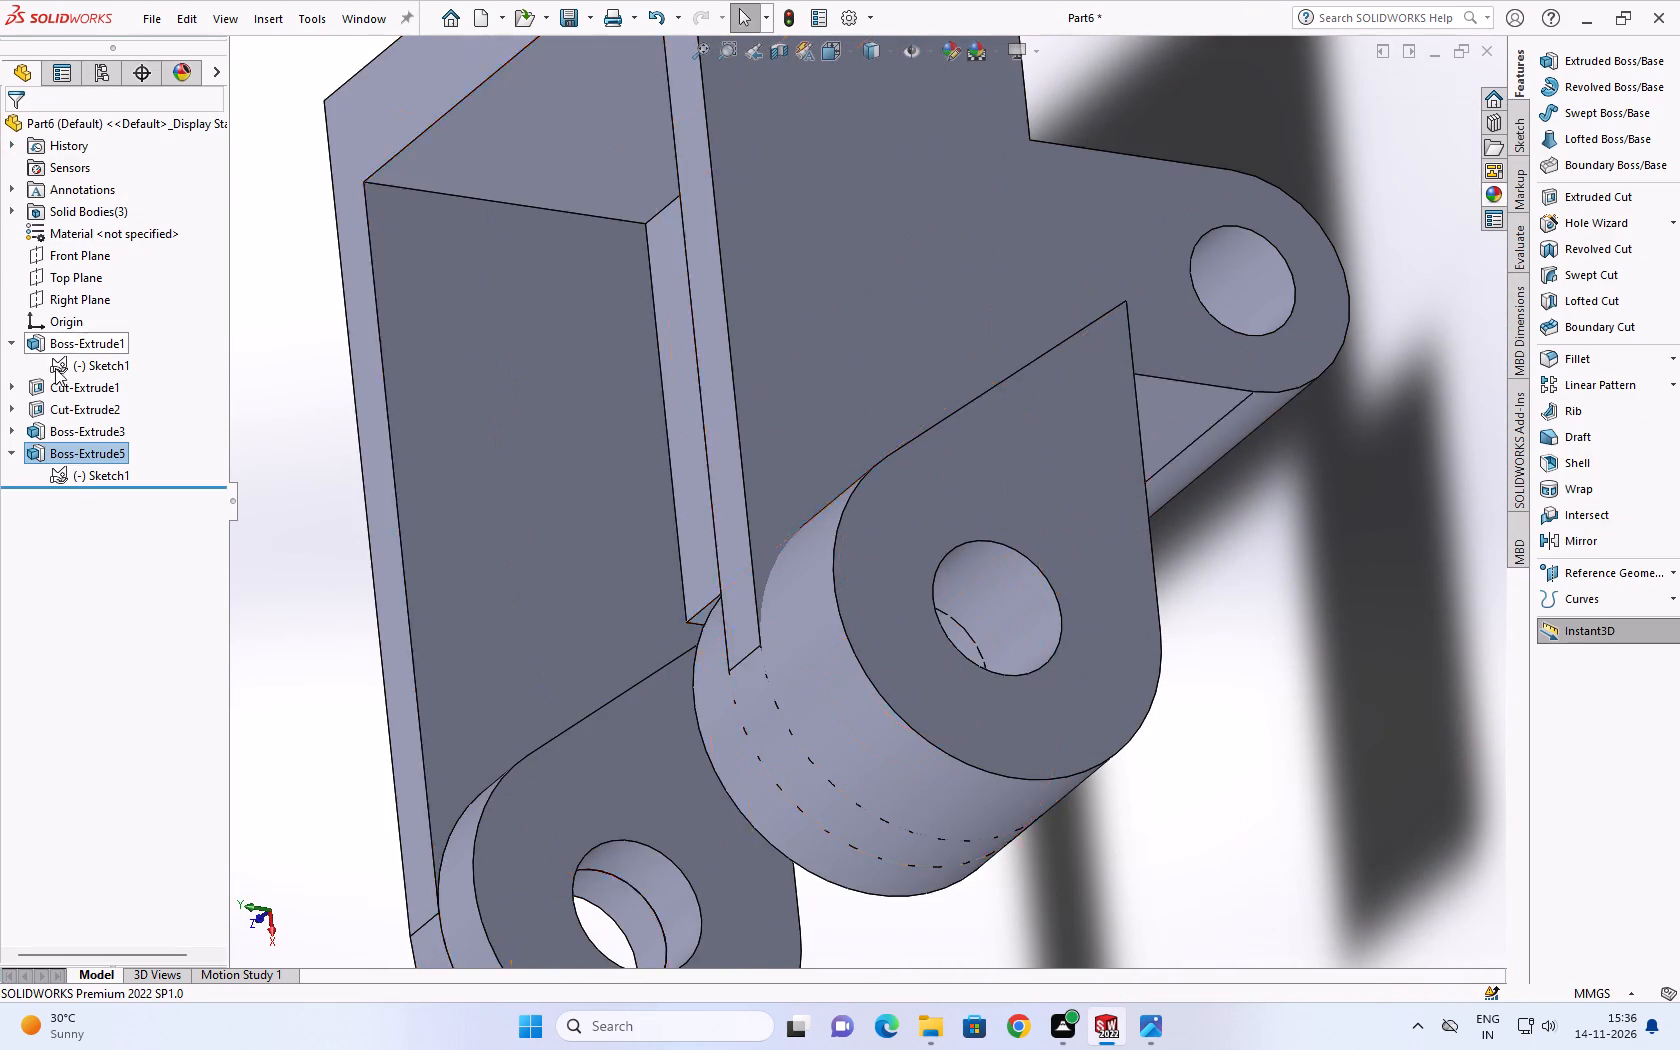
Reopen Boss-Extrude3 on the other fork arm for editing and set its Direction 1 depth to 10 mm.
left_click(52, 431)
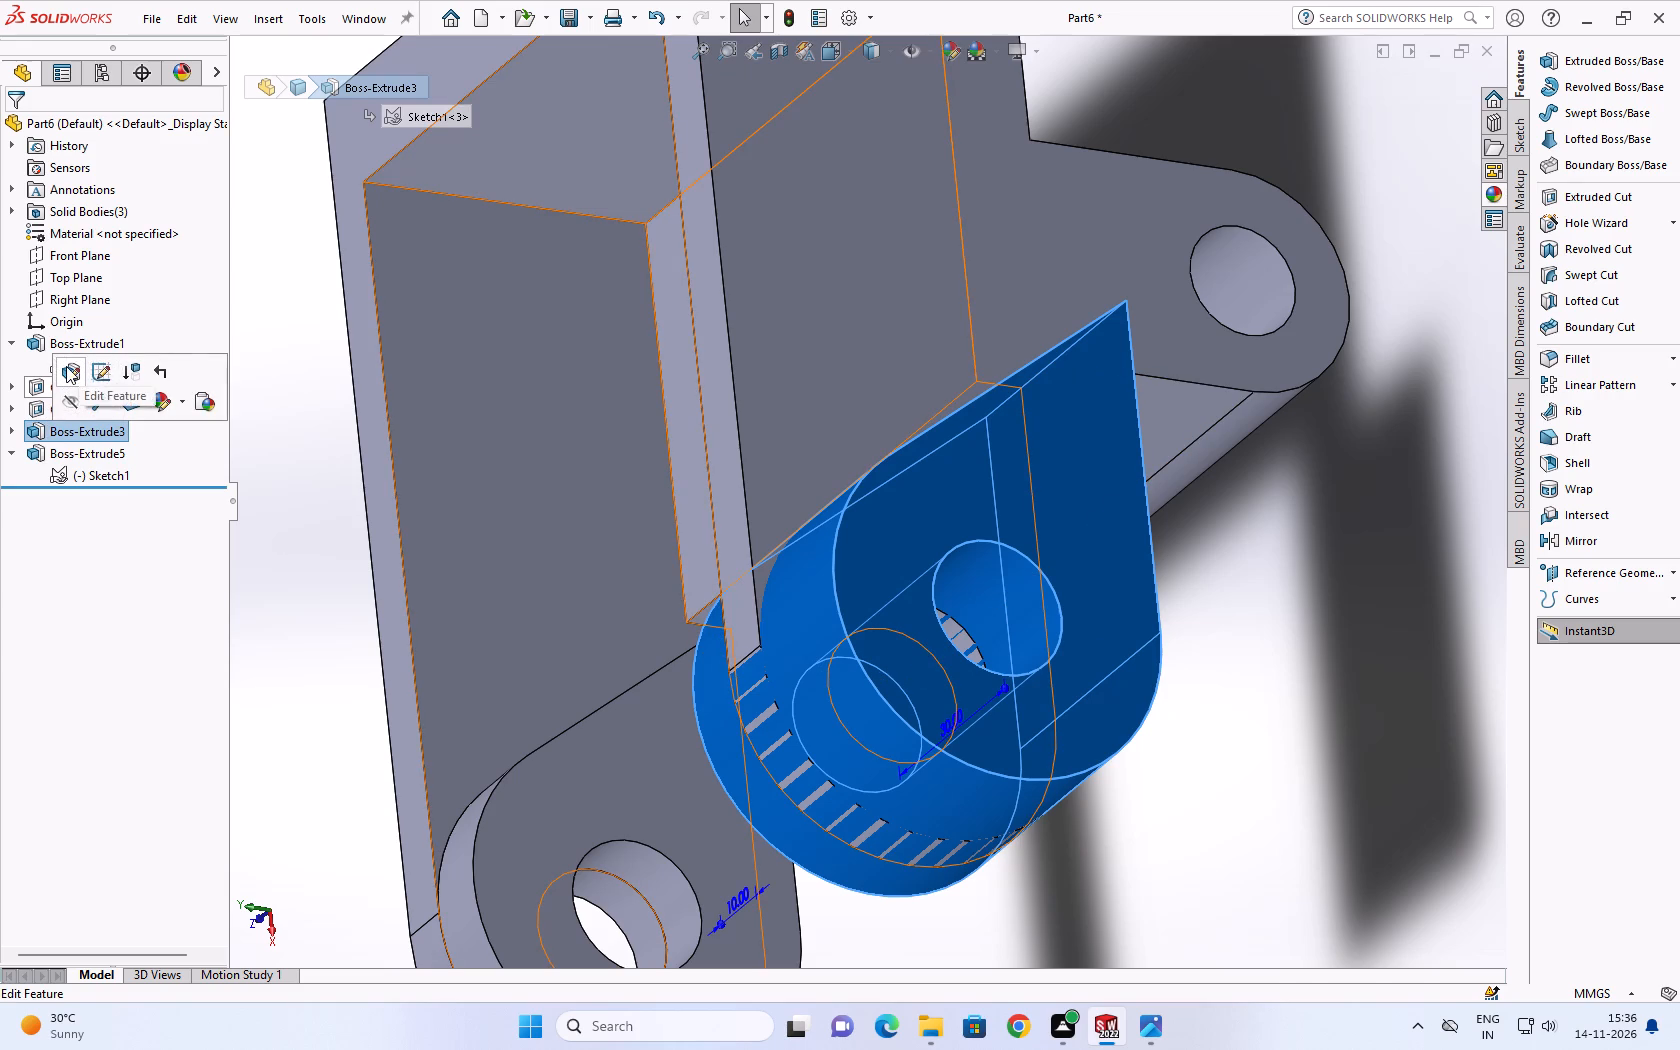
left_click(66, 366)
middle_click_drag(418, 460, 519, 423)
scroll(427, 457, "down", 1)
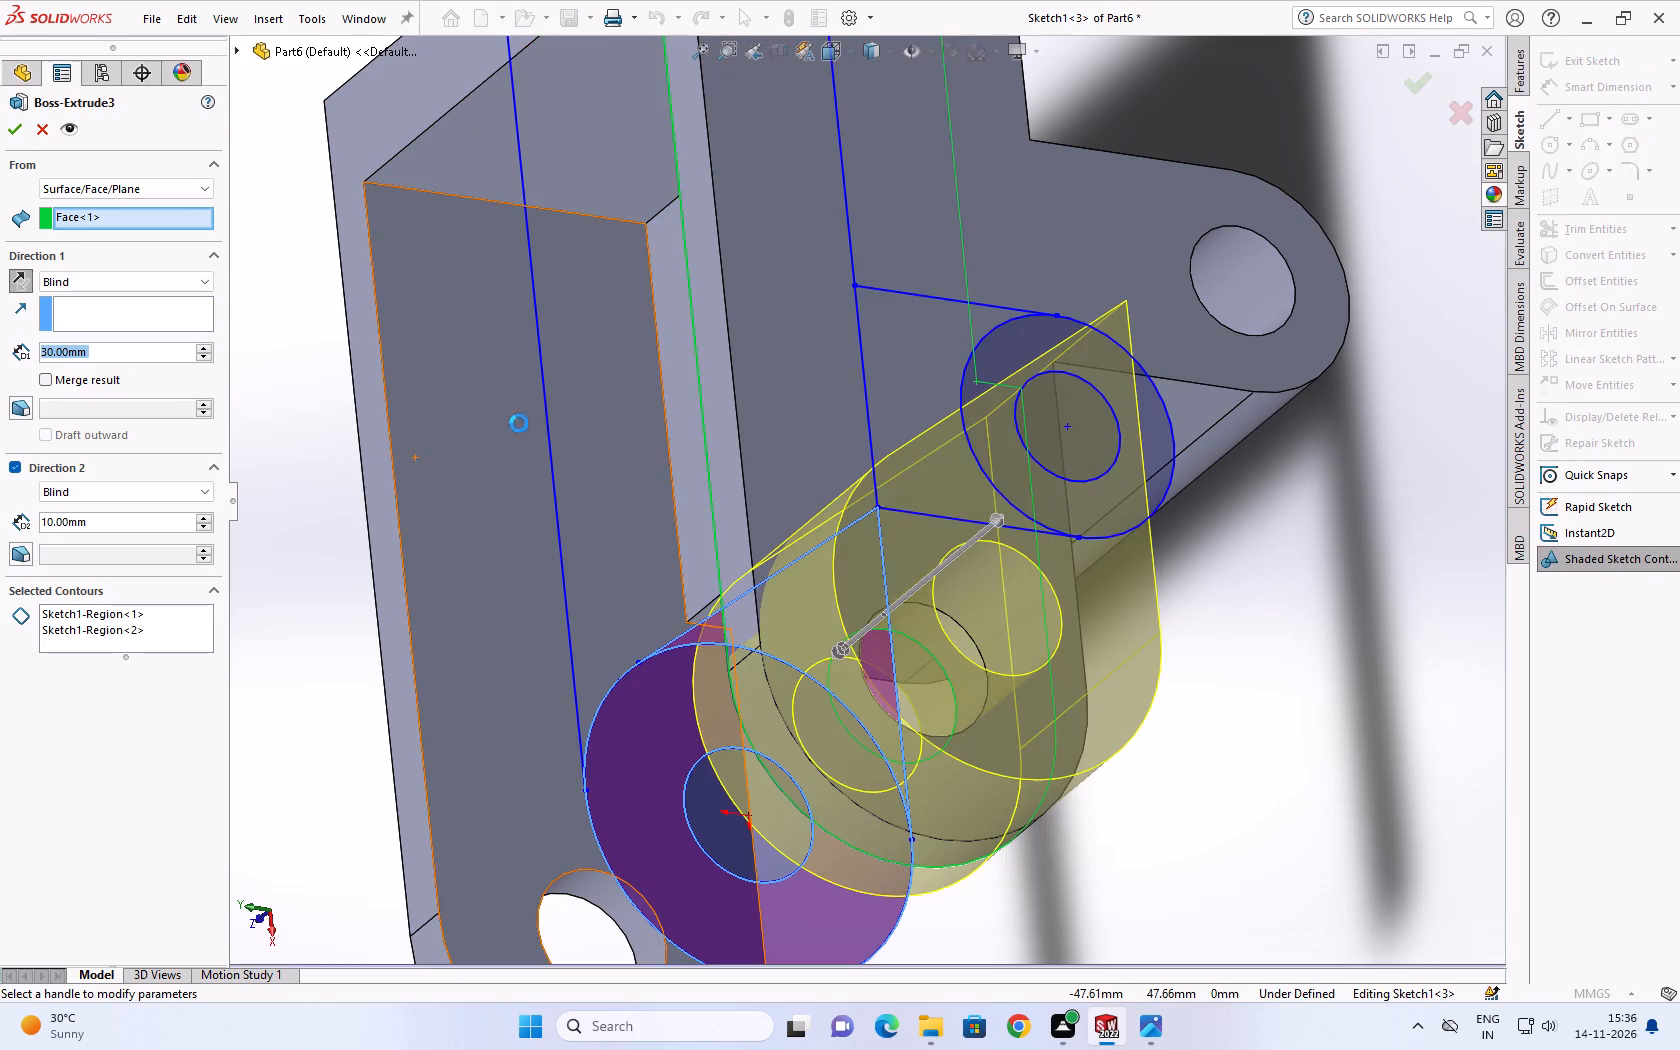
middle_click_drag(519, 423, 724, 343)
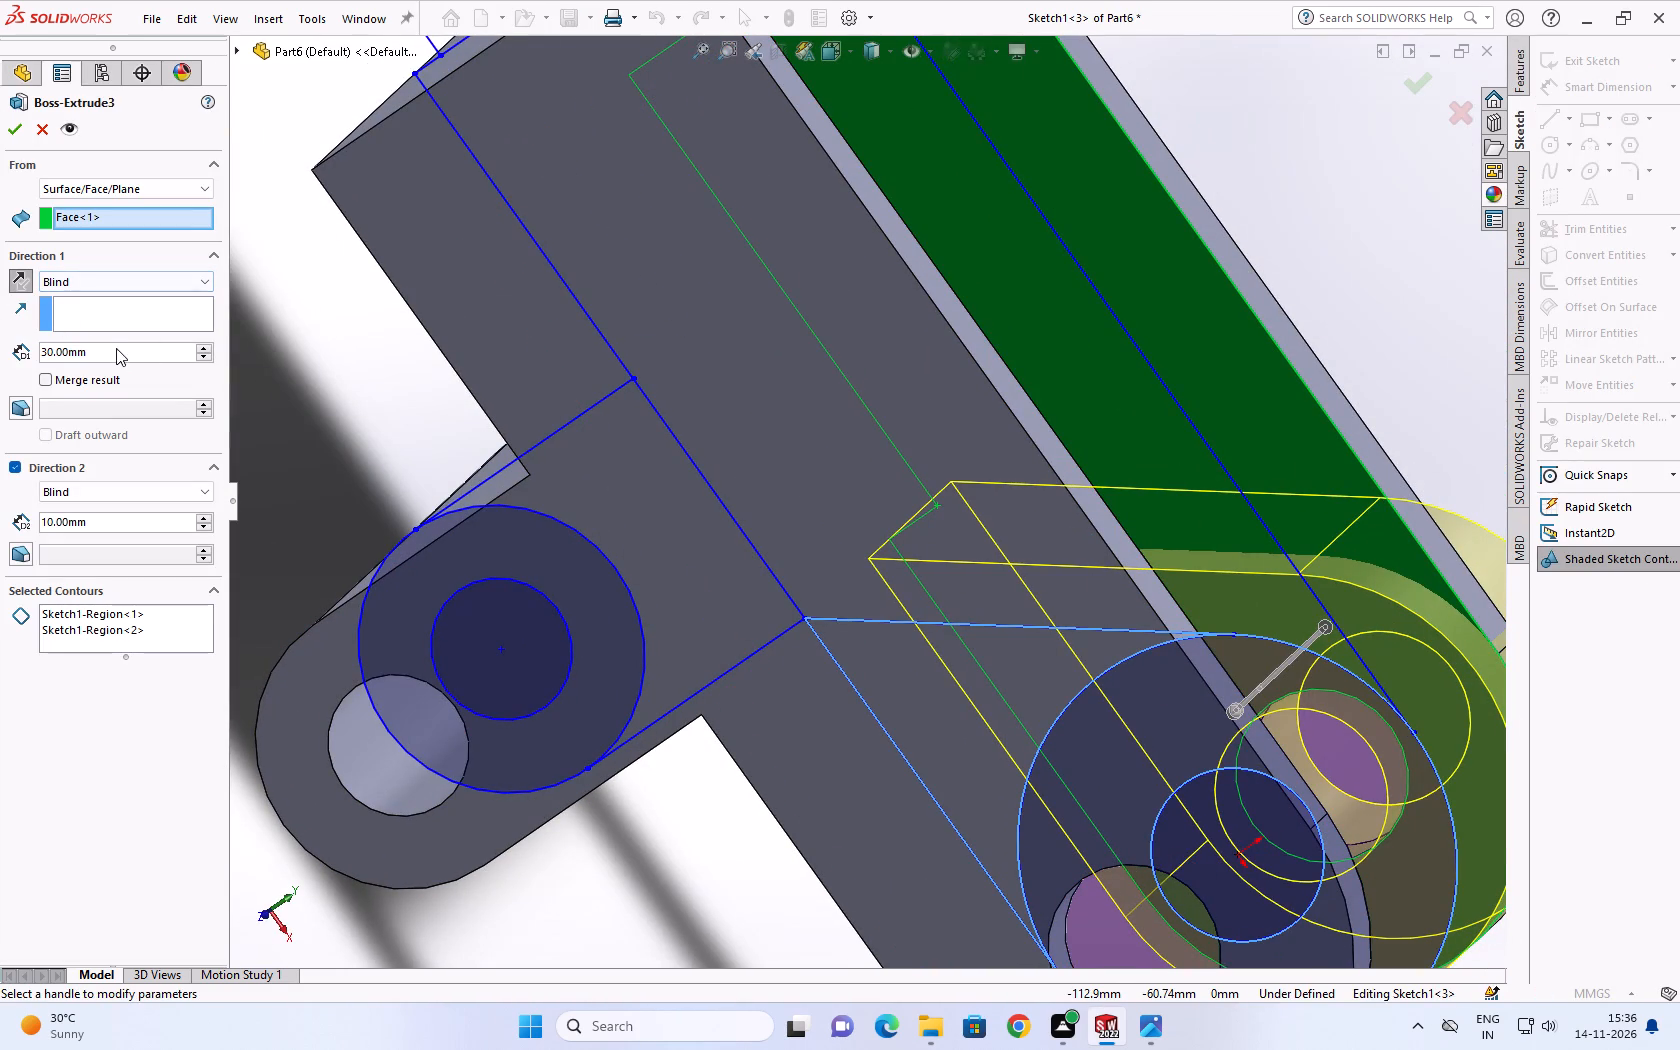
left_click(116, 348)
left_click(116, 348)
type("10")
key("Return")
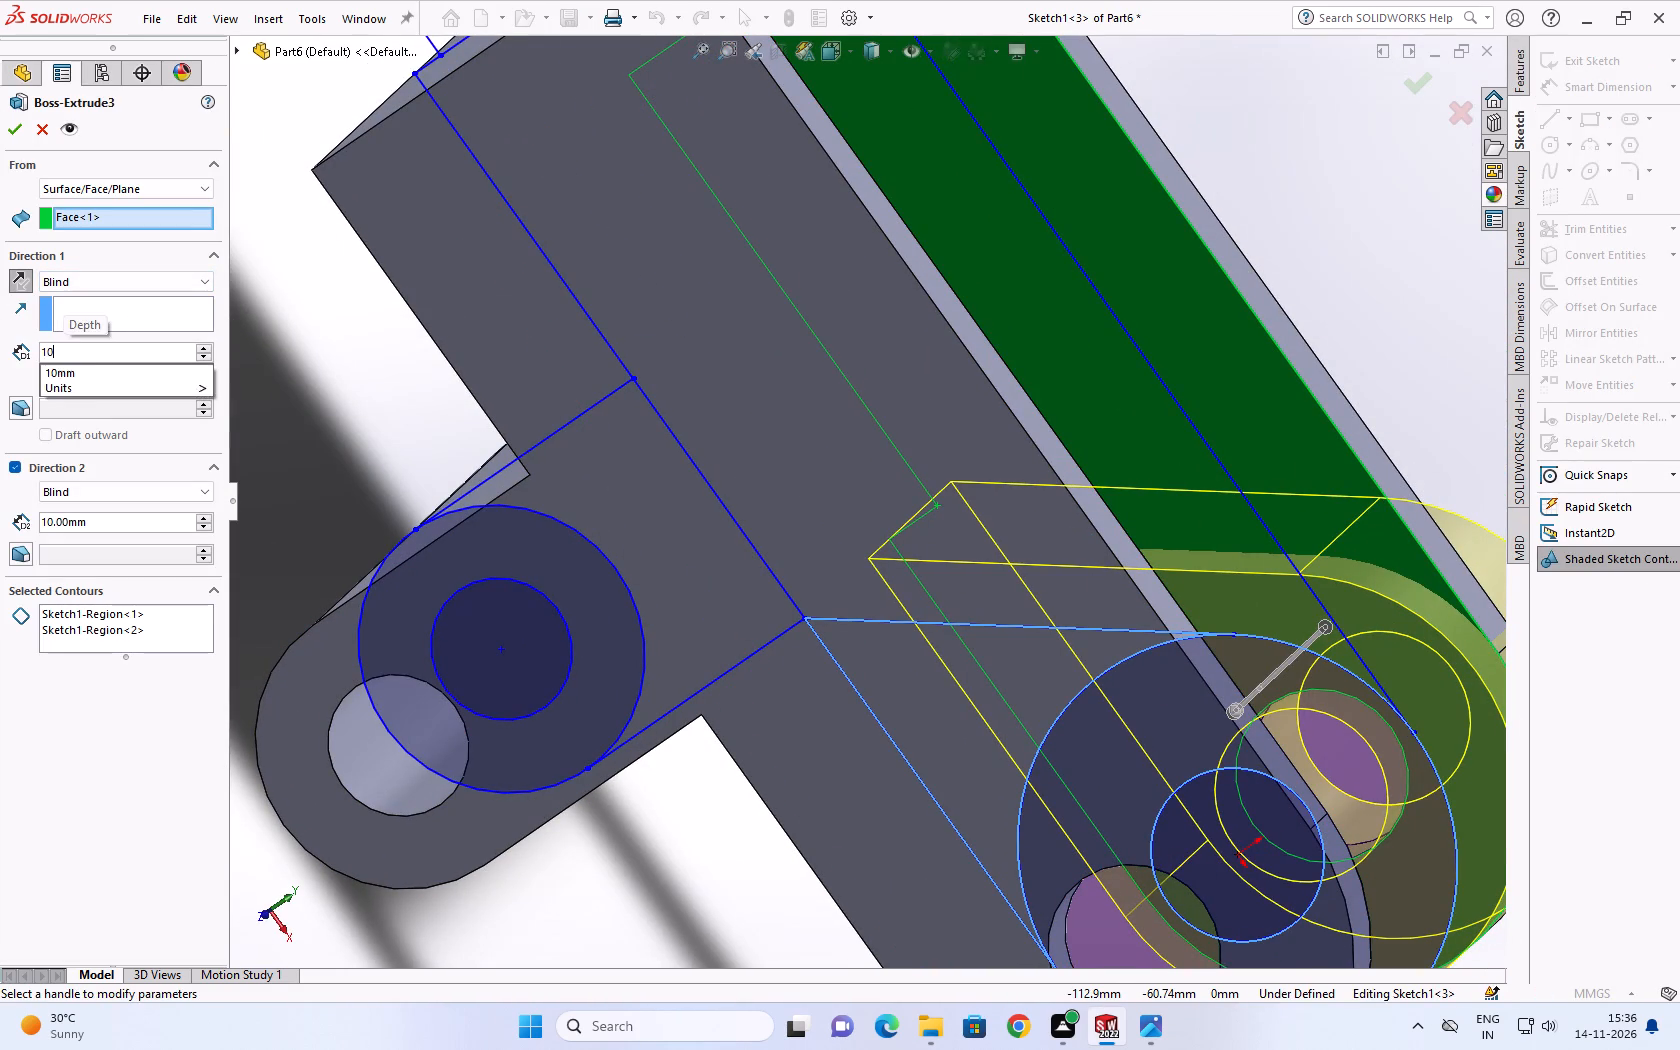
Turn off Direction 2 of Boss-Extrude3.
left_click(21, 463)
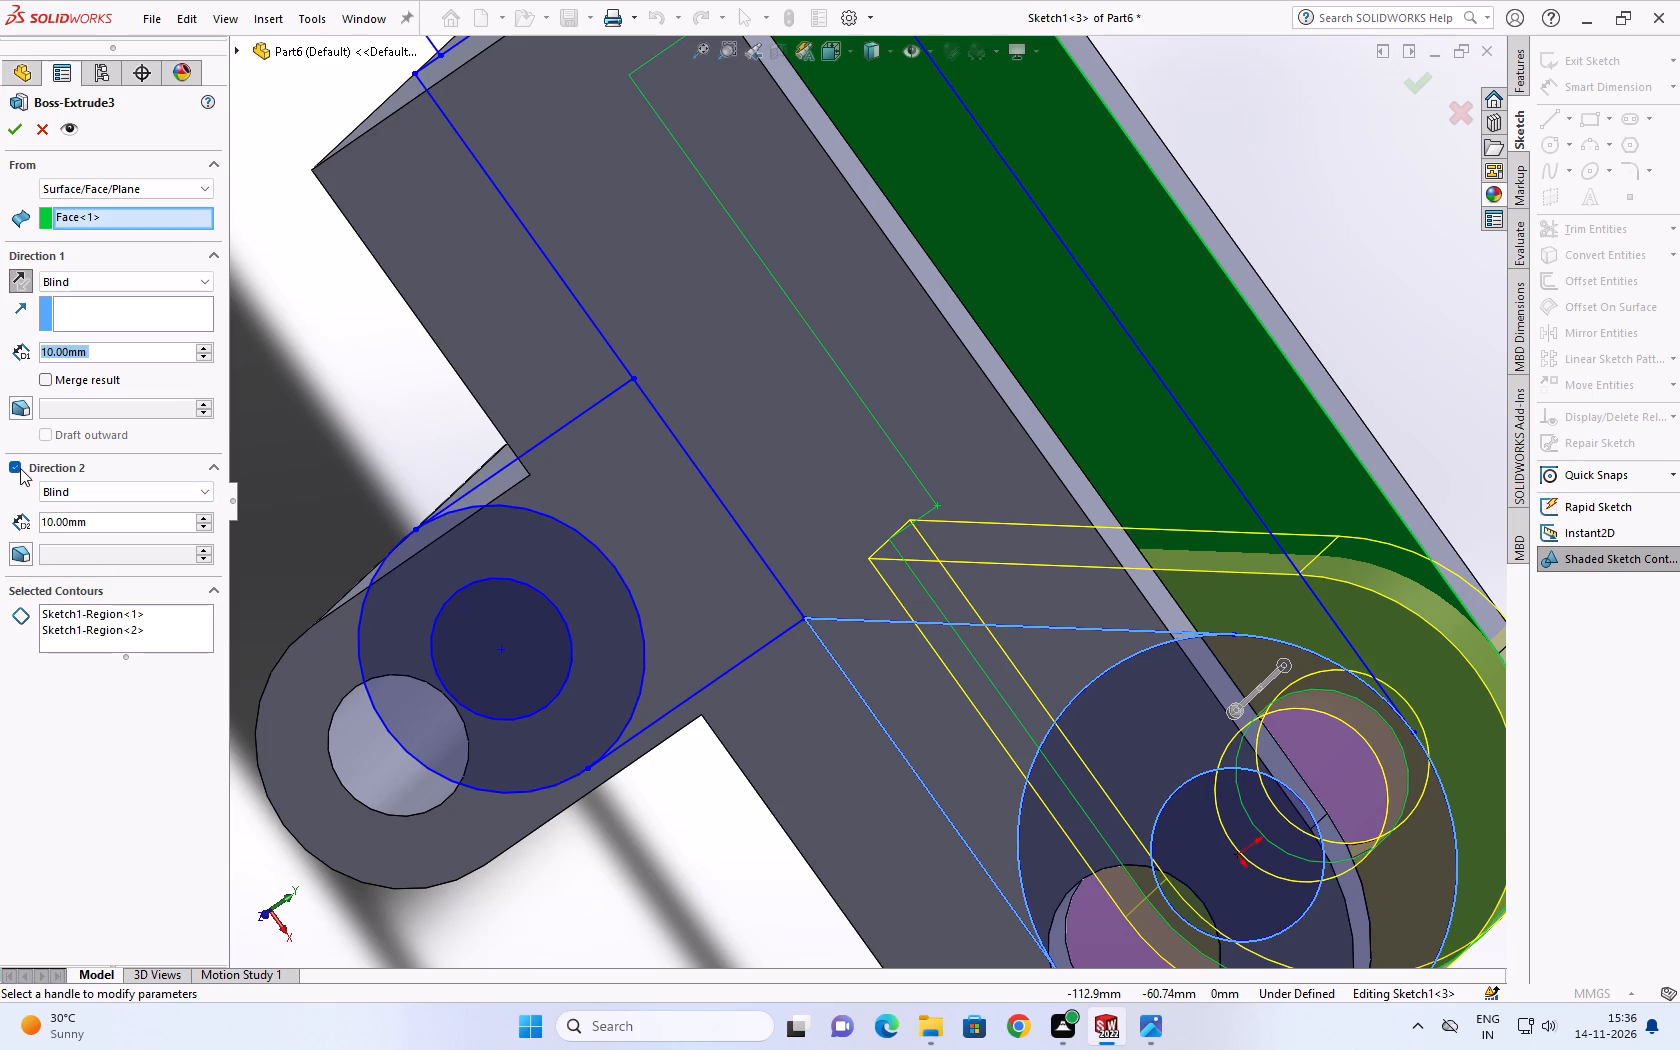
left_click(8, 468)
left_click(13, 467)
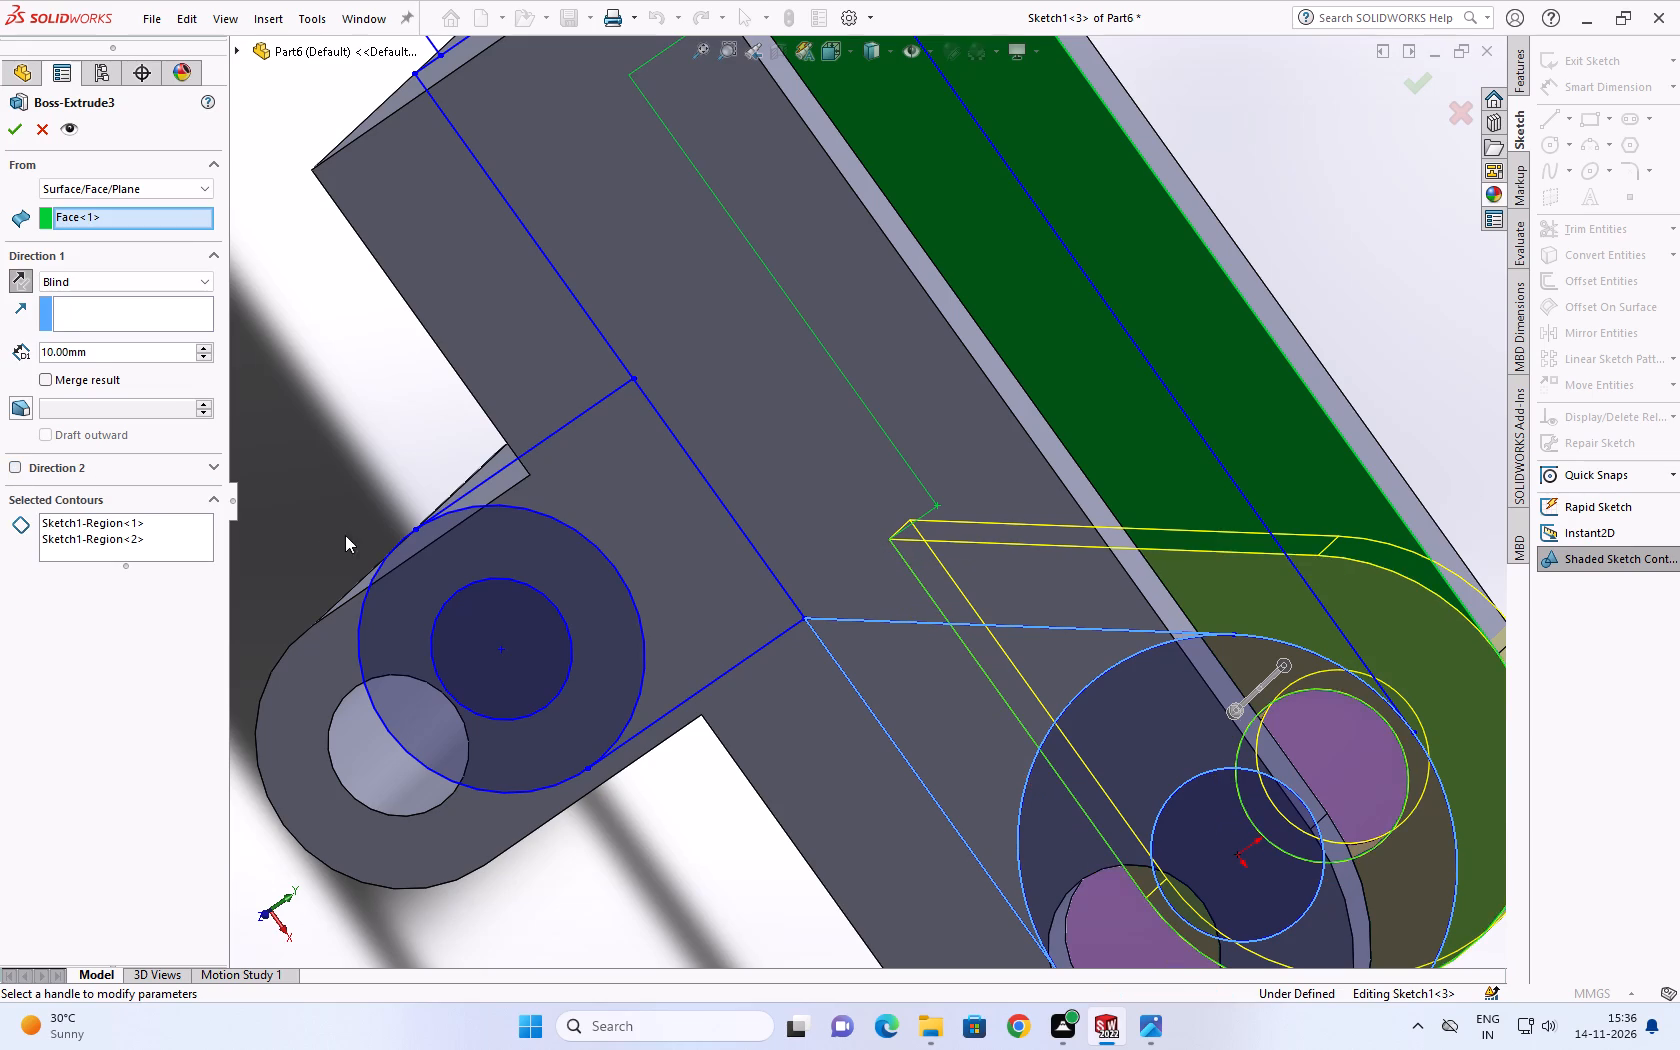
Reverse Direction 1 of Boss-Extrude3 so it runs into the fork opening, and complete the edit.
scroll(351, 531, "up", 3)
middle_click_drag(606, 505, 426, 579)
scroll(606, 505, "down", 1)
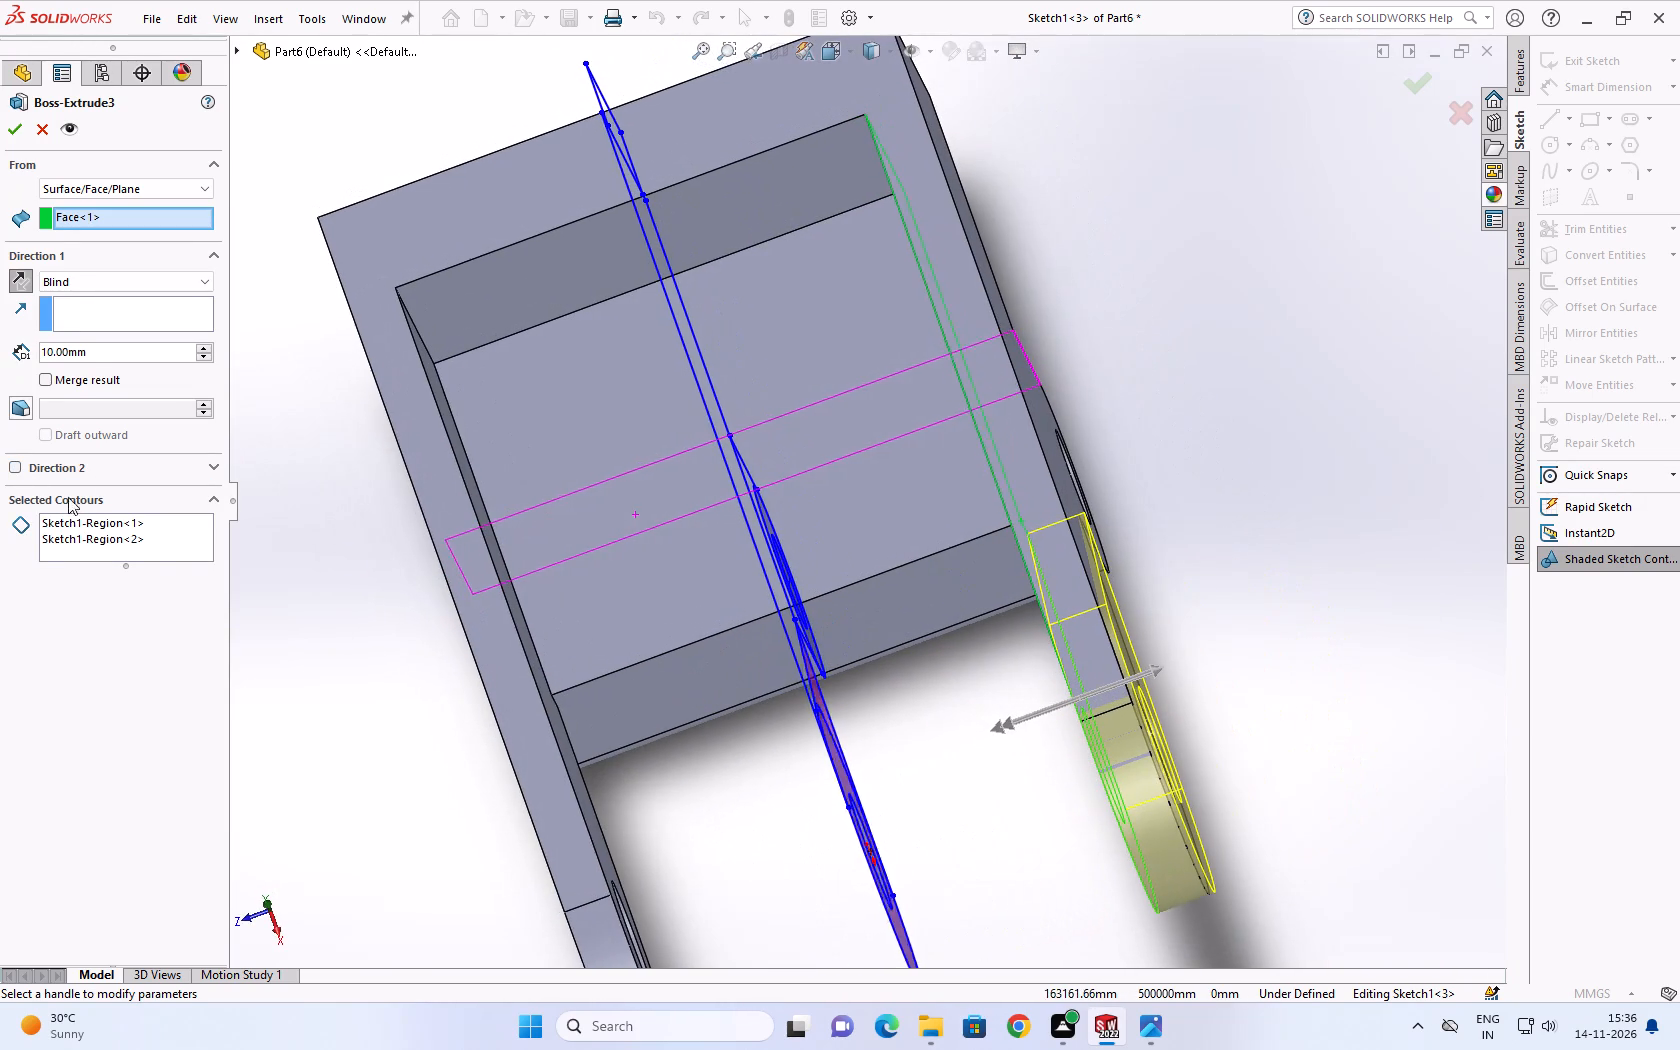
left_click(25, 277)
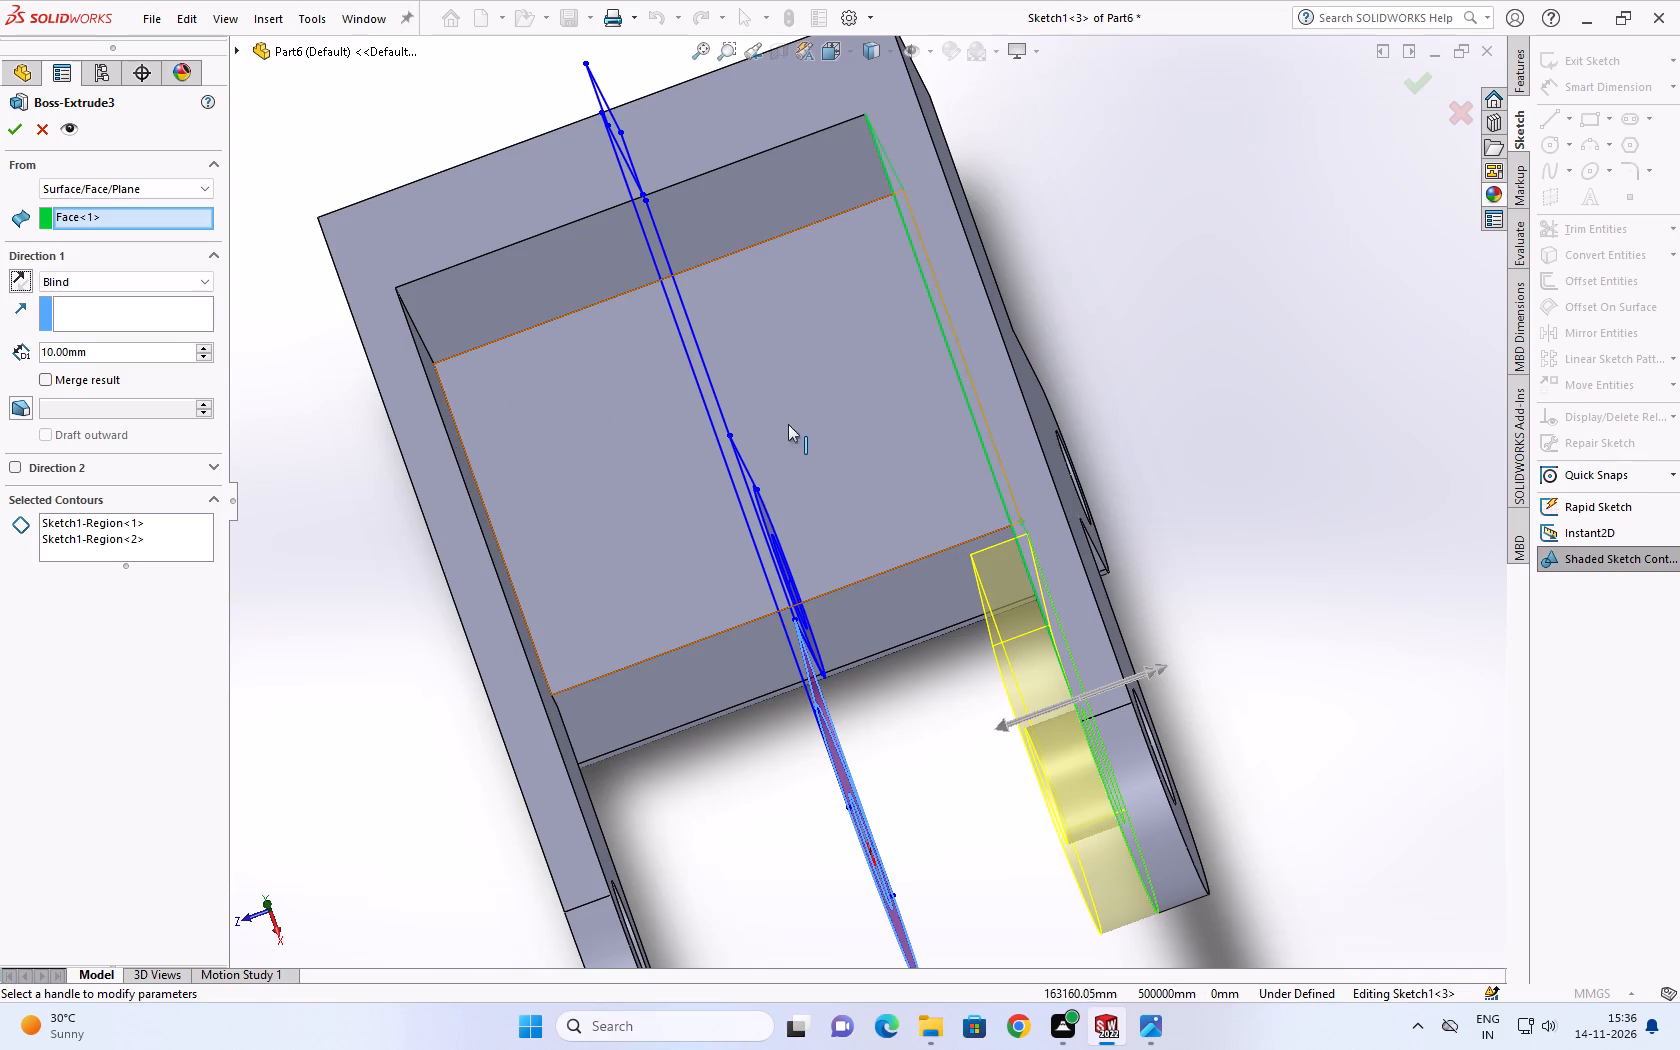
scroll(923, 438, "down", 3)
middle_click_drag(935, 452, 980, 115)
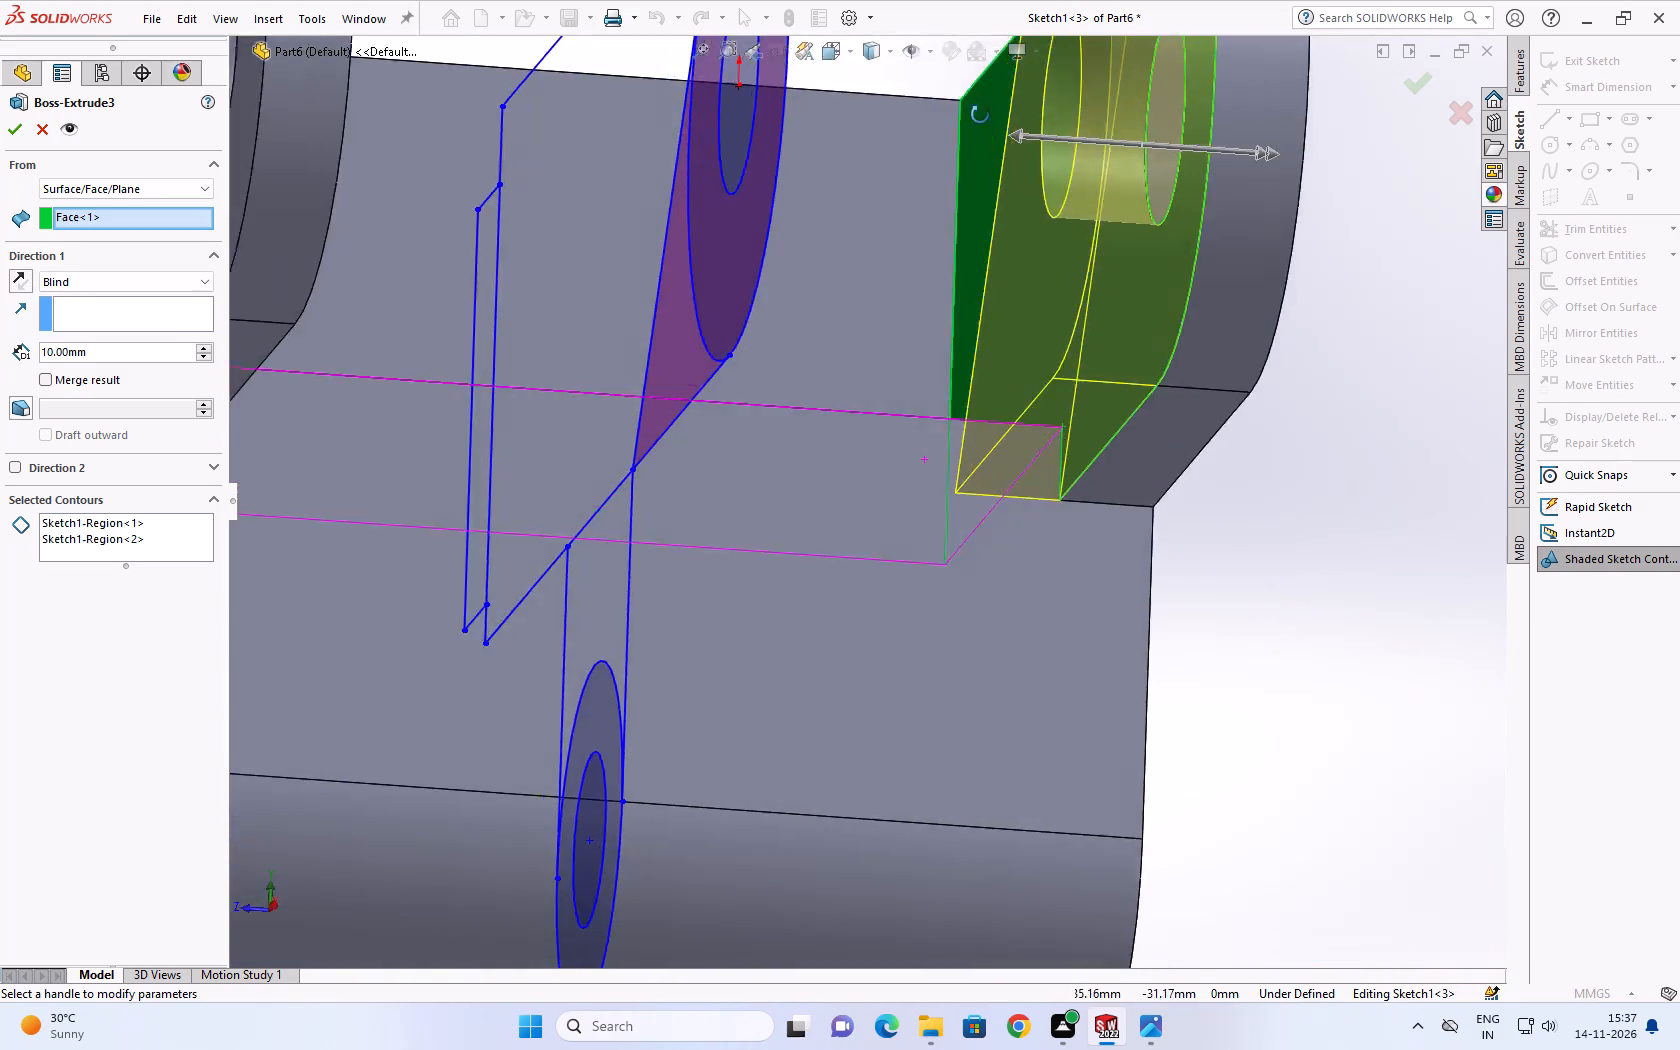
middle_click_drag(980, 115, 1098, 433)
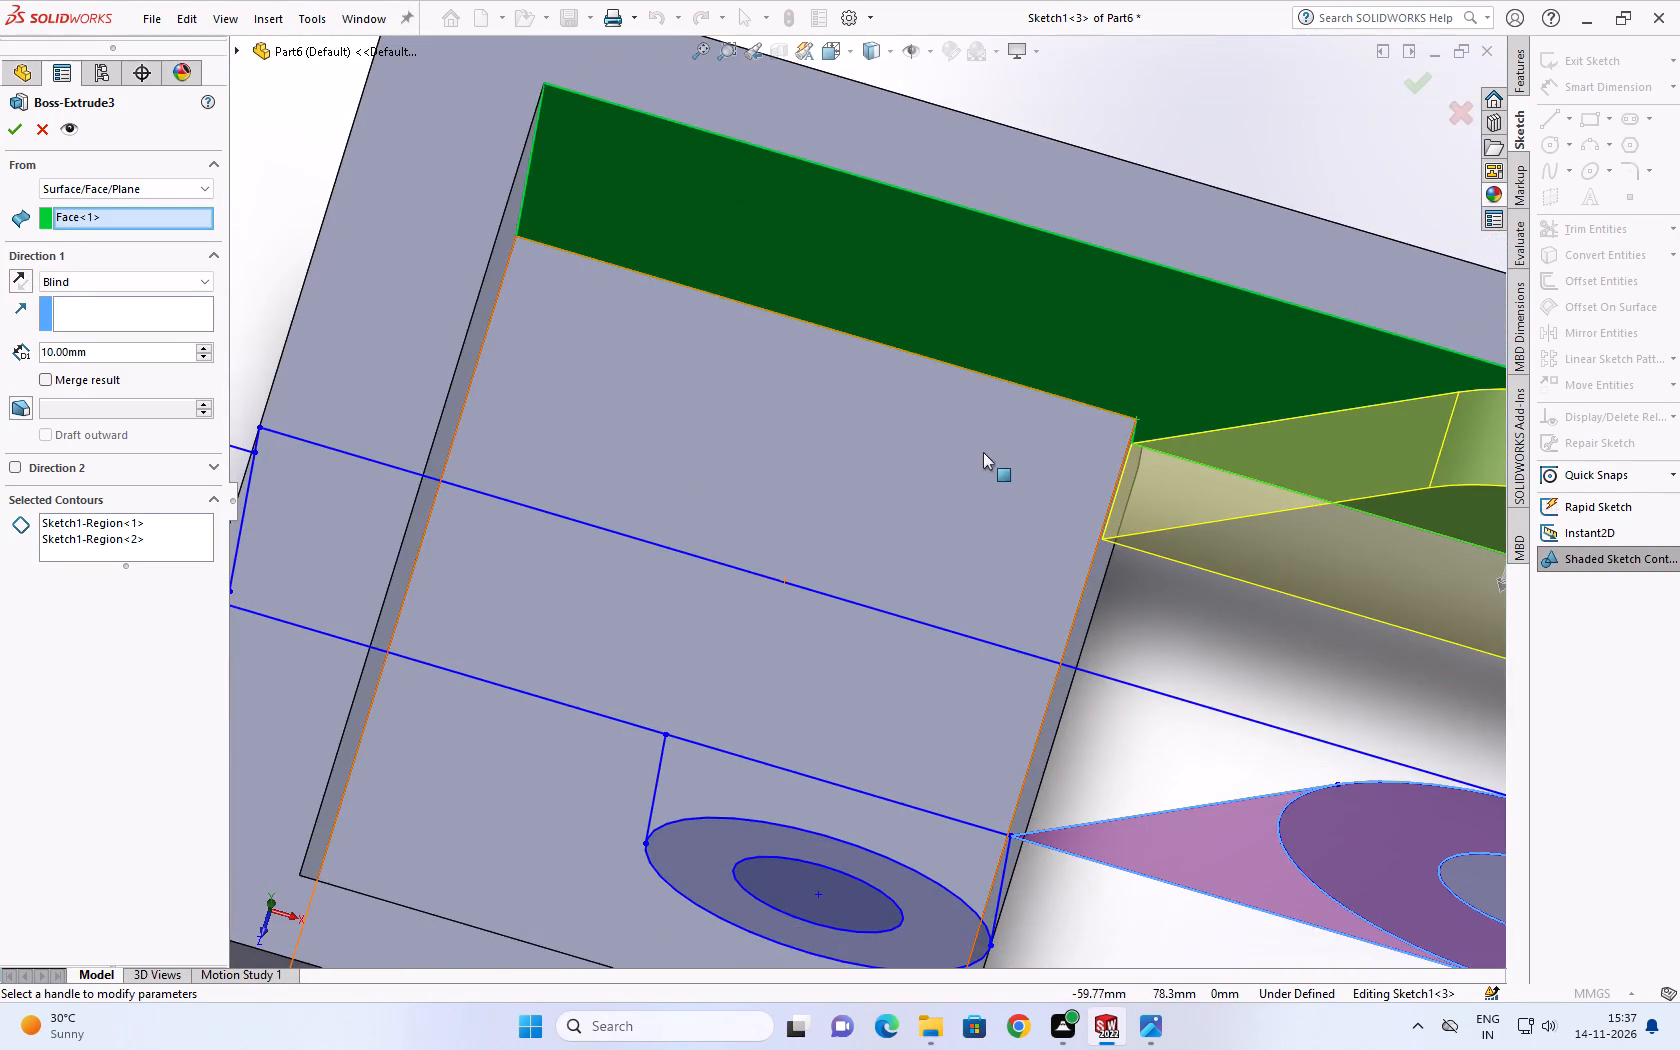
scroll(1003, 436, "up", 3)
scroll(1171, 457, "down", 3)
scroll(1144, 465, "up", 5)
middle_click_drag(971, 462, 944, 295)
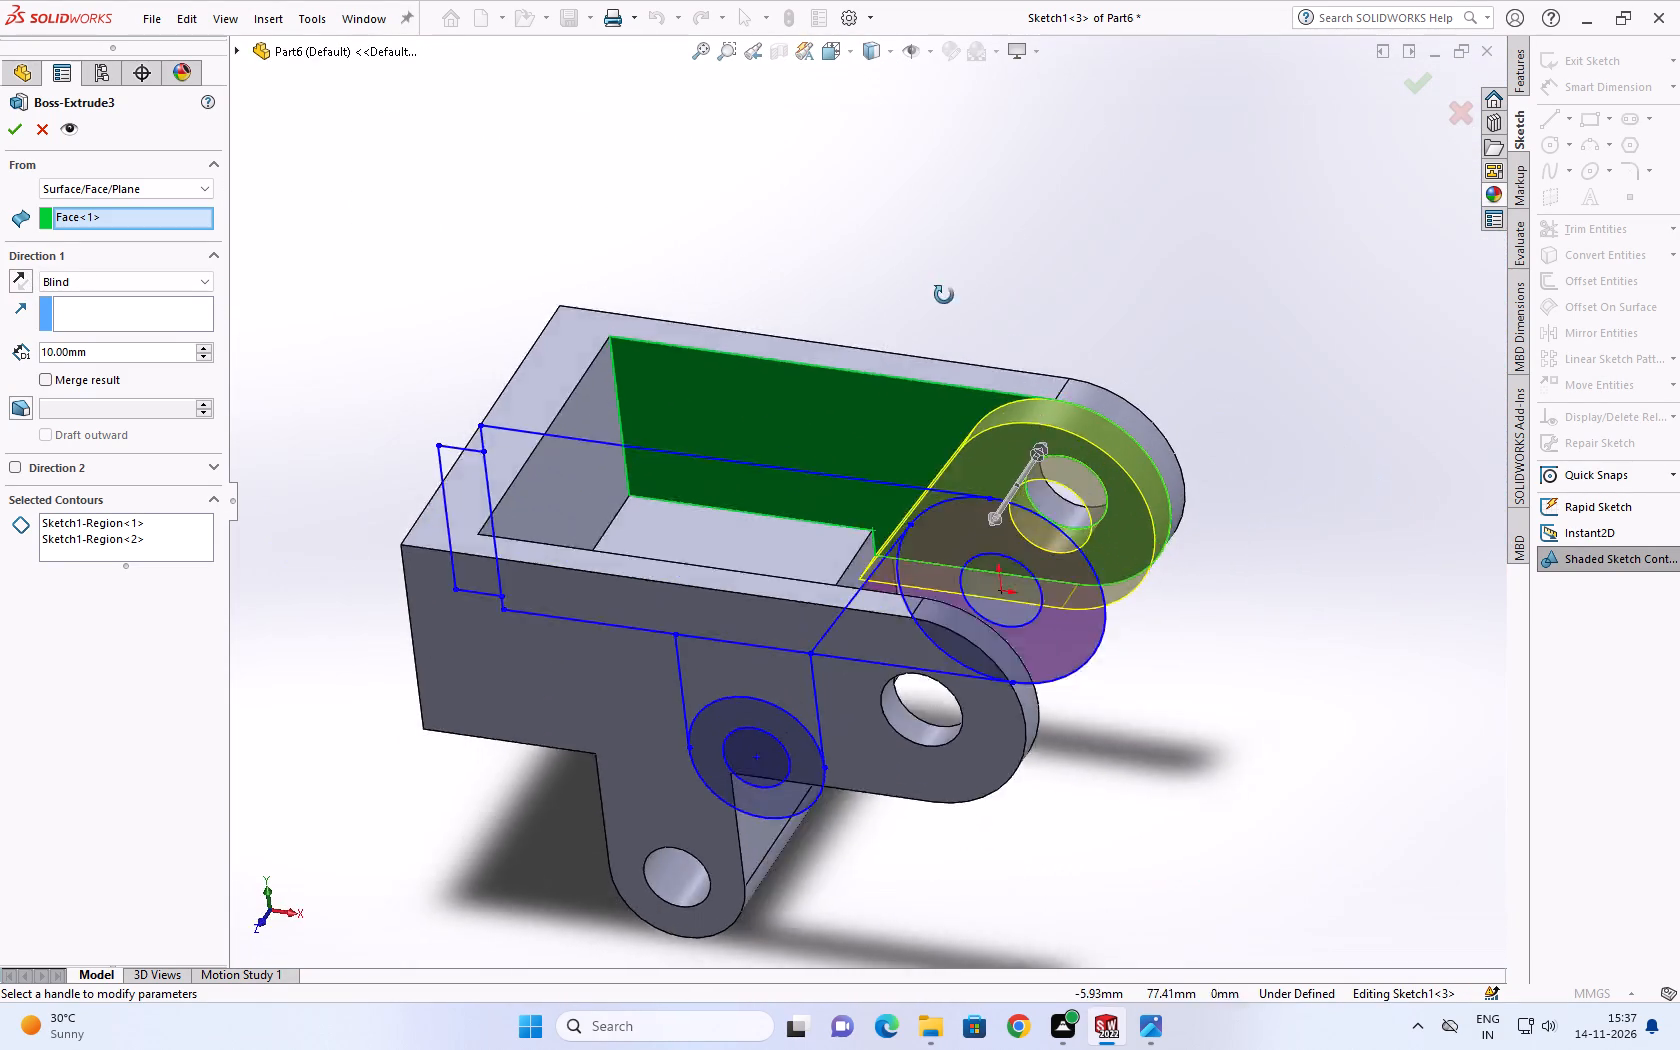
middle_click_drag(944, 295, 960, 242)
scroll(951, 259, "up", 1)
left_click(24, 130)
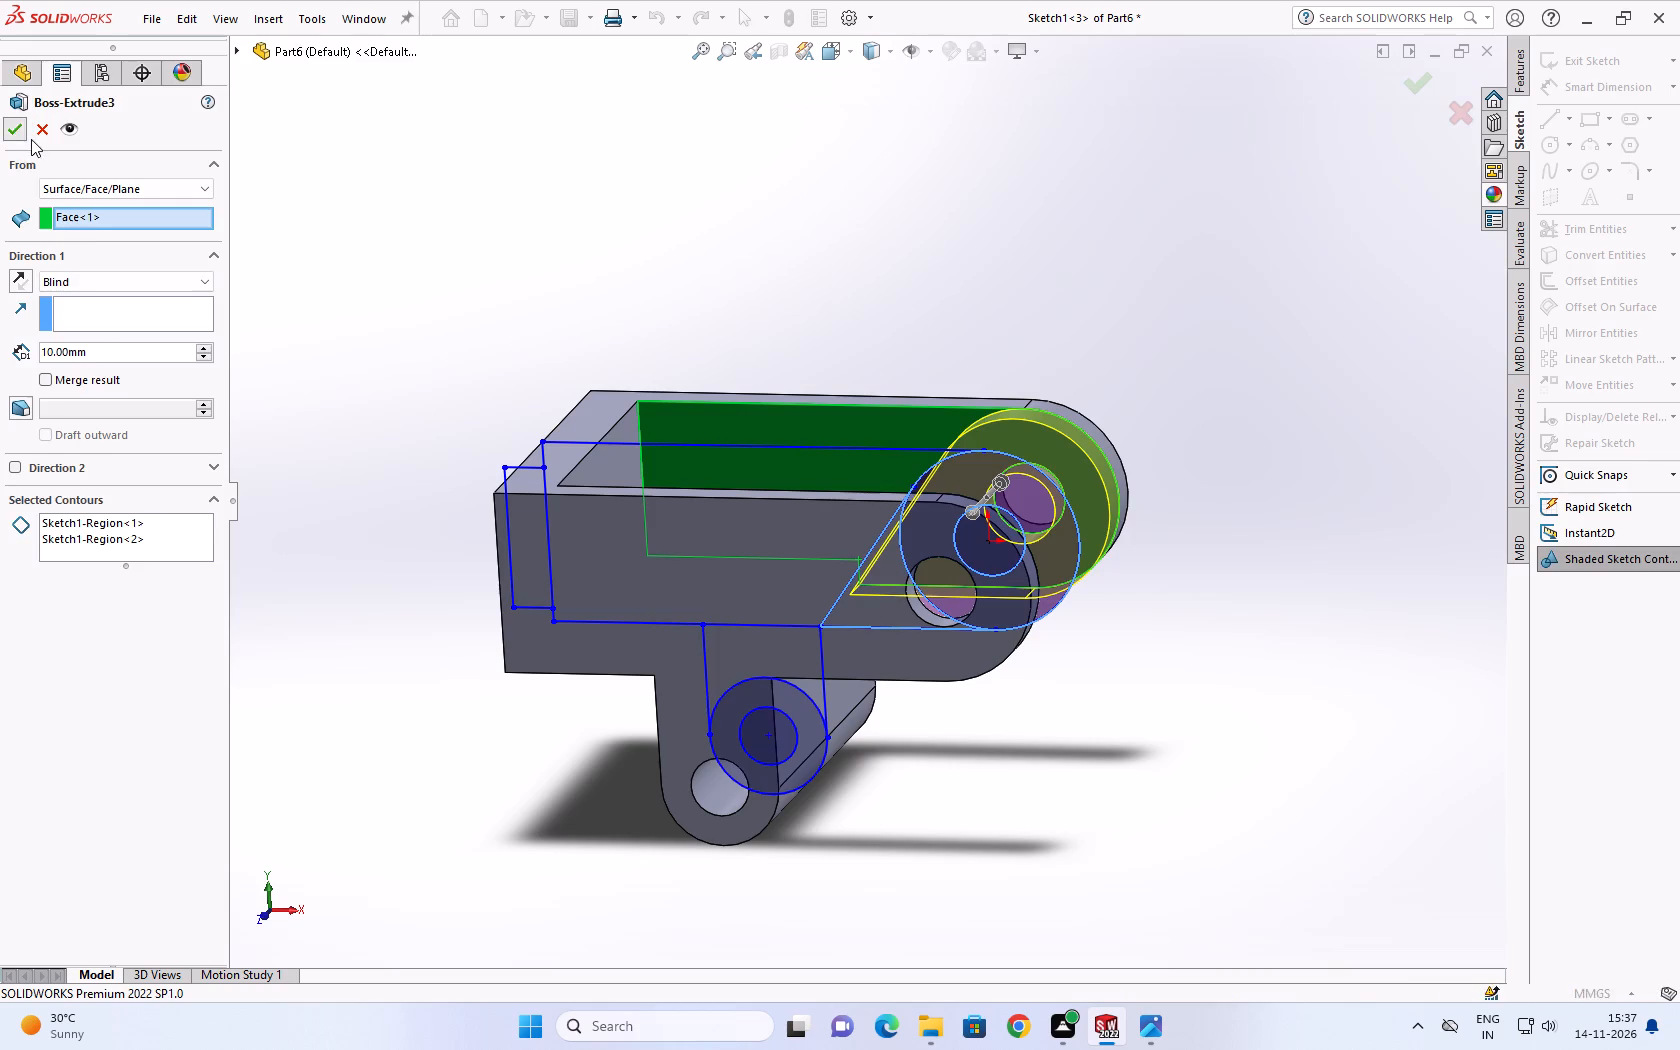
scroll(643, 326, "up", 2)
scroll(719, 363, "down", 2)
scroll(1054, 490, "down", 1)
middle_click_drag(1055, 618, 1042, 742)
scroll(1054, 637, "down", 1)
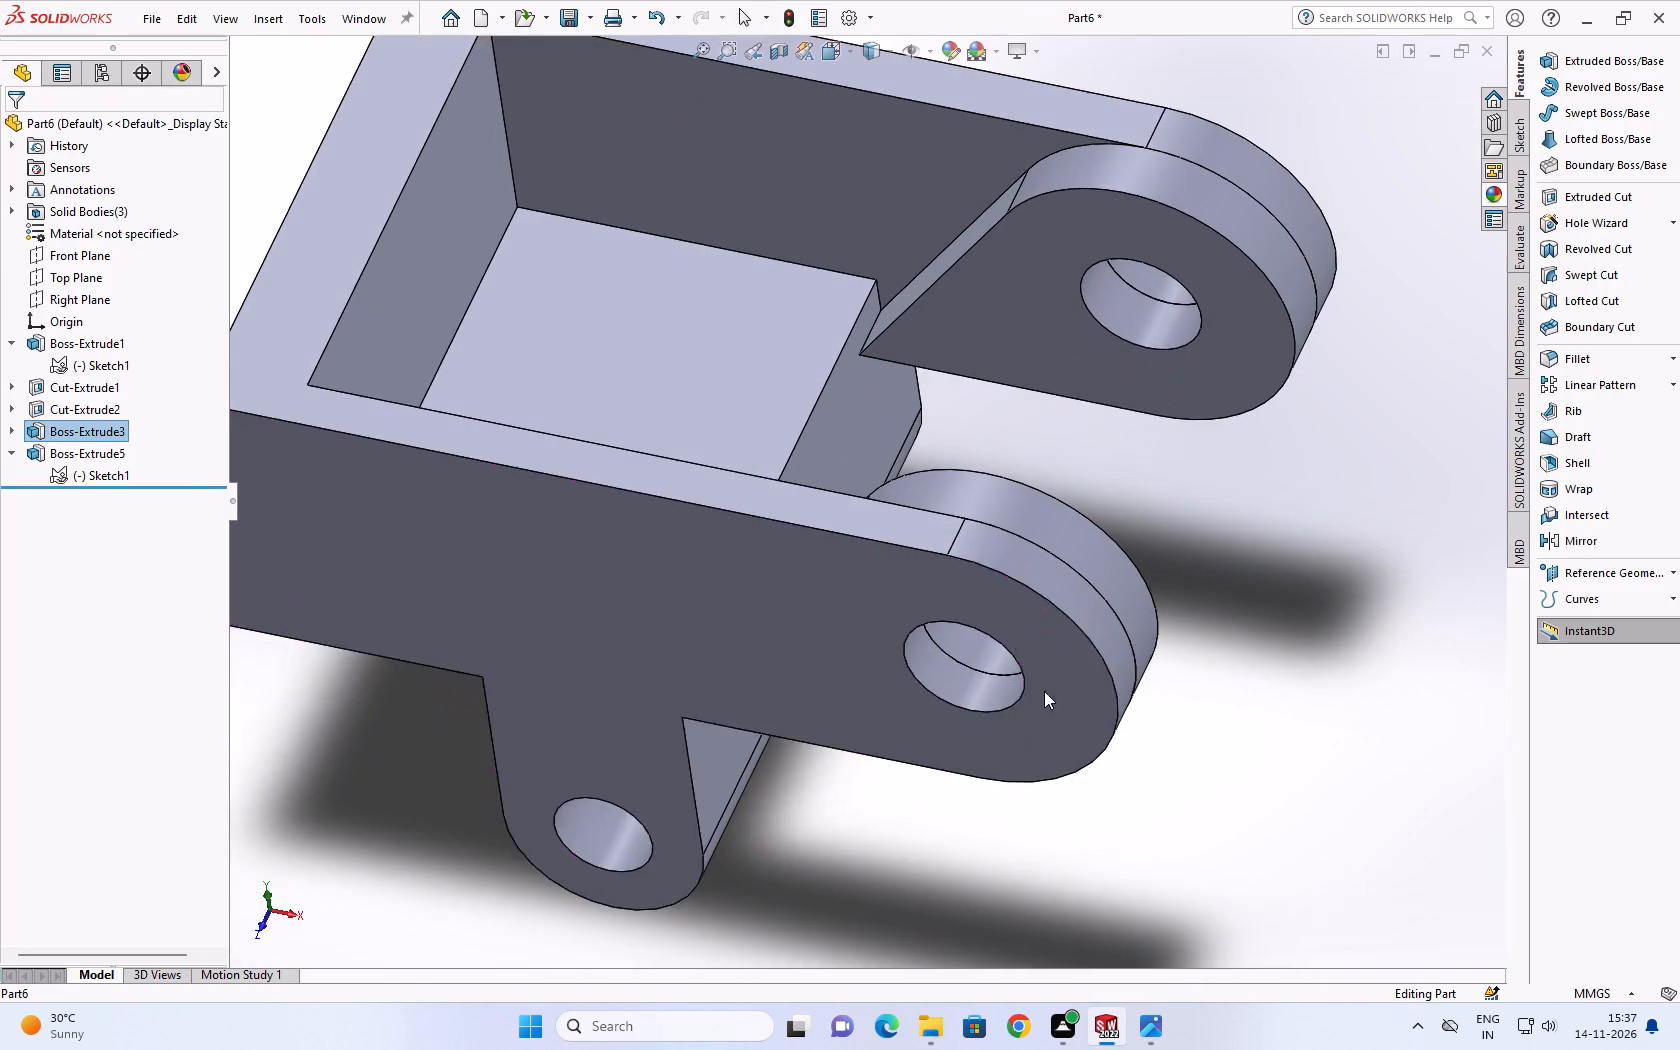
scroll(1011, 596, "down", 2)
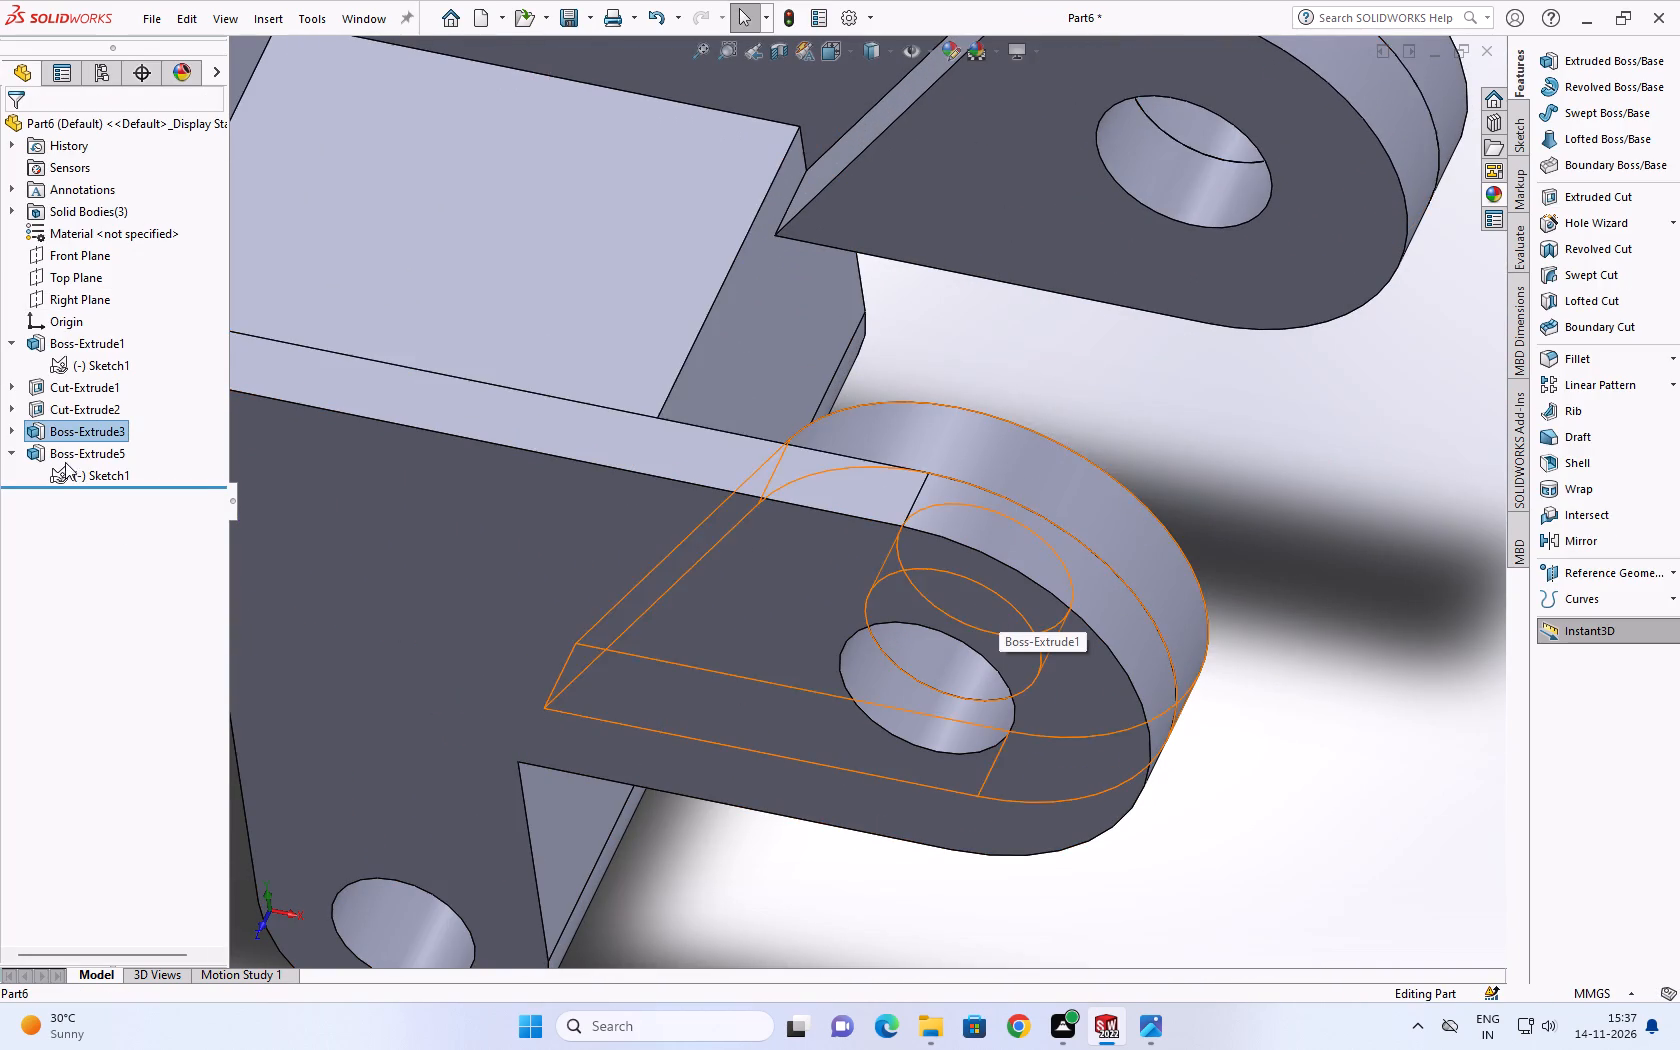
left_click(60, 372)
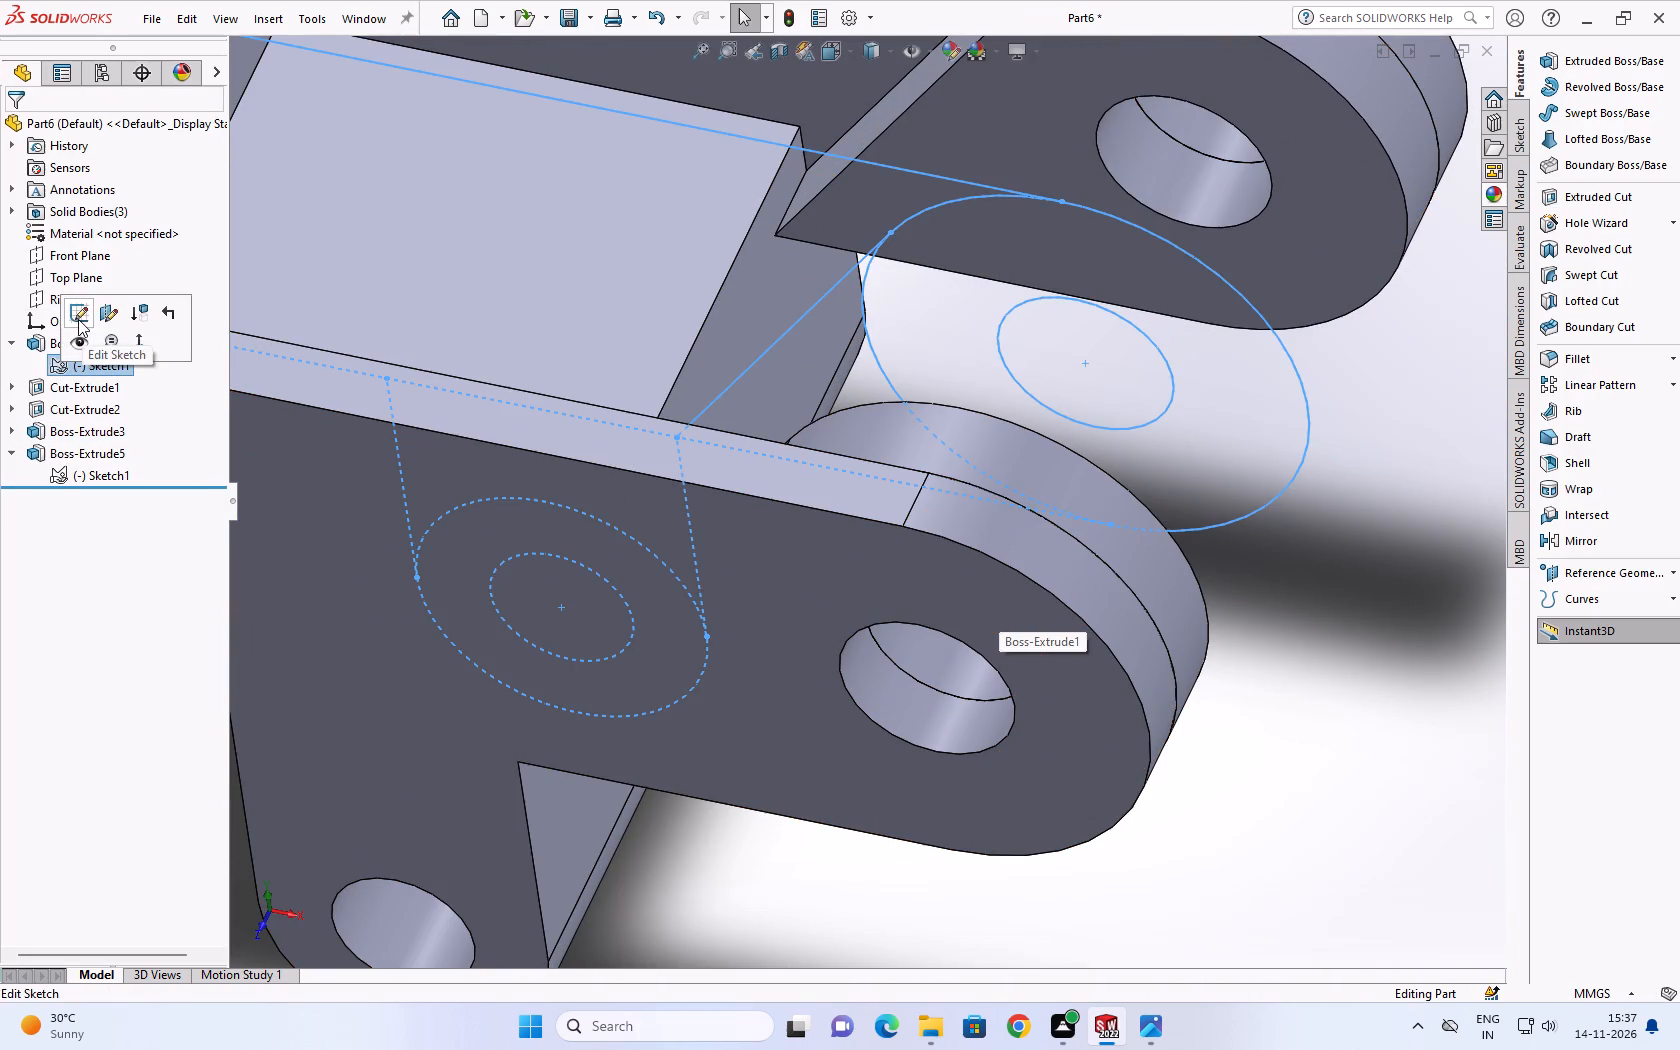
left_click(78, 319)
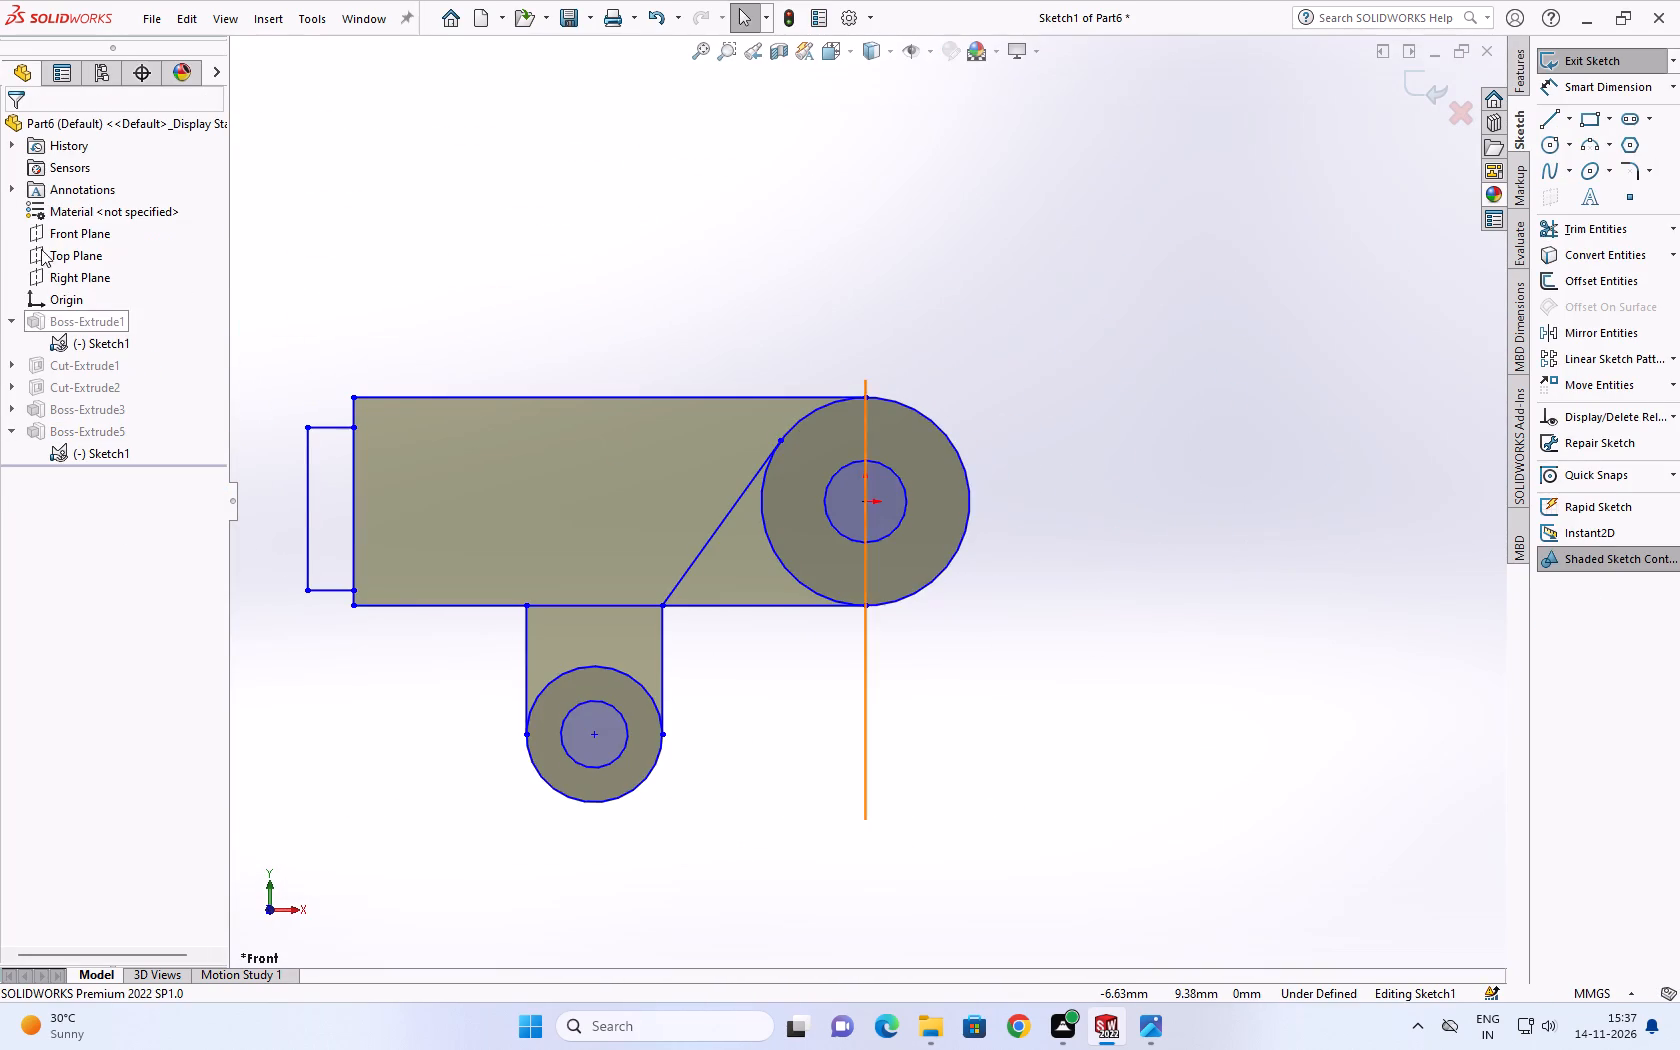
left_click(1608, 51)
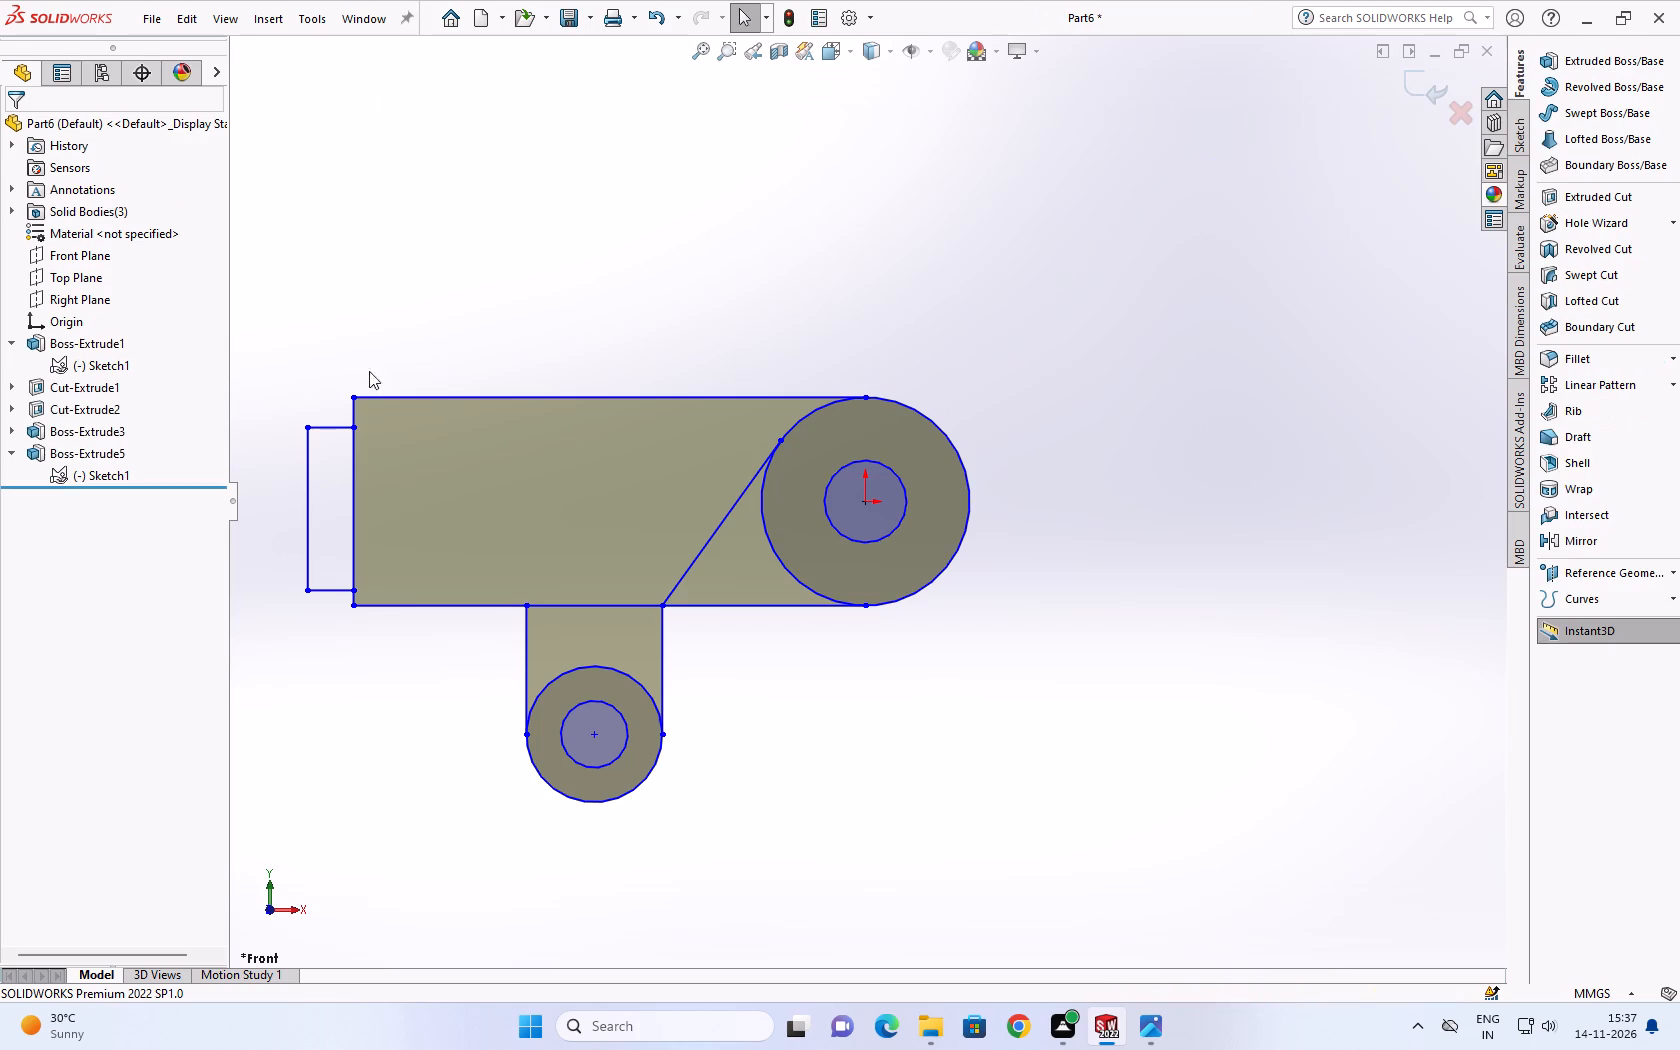
Extrude Sketch1's ring contour around the large eye 10 mm outward, starting from the outer face of the fork arm on the +Z side.
left_click(106, 360)
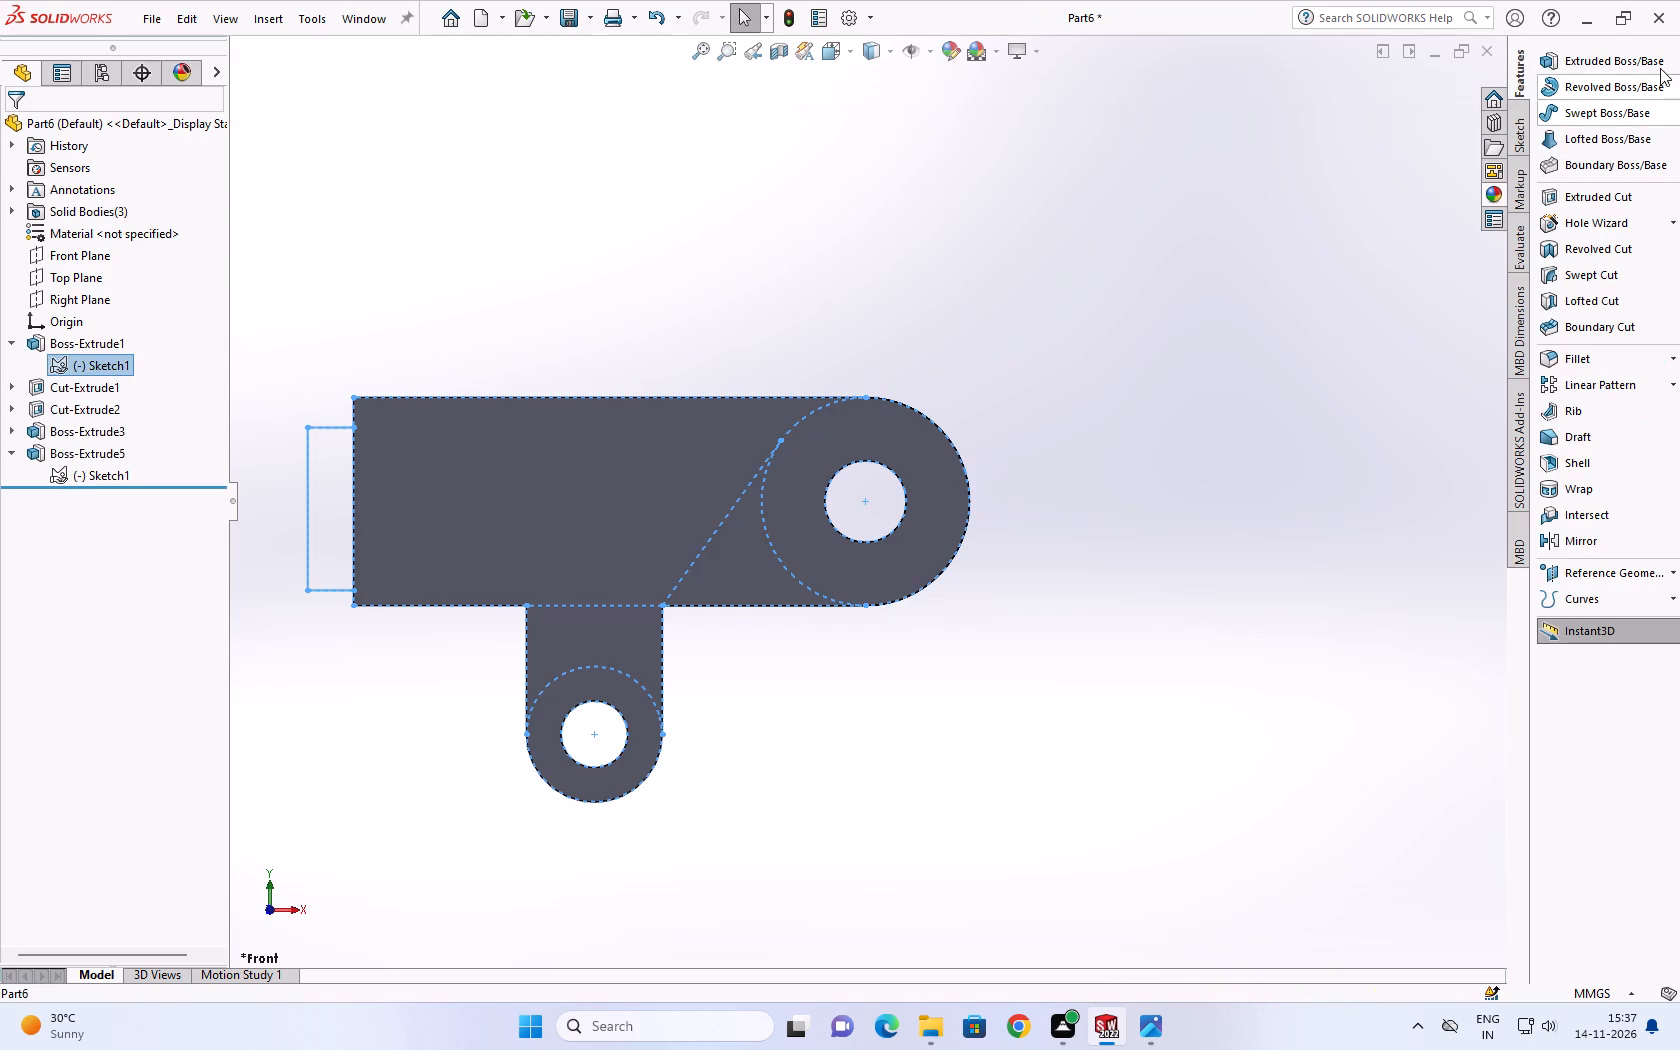
left_click(1620, 53)
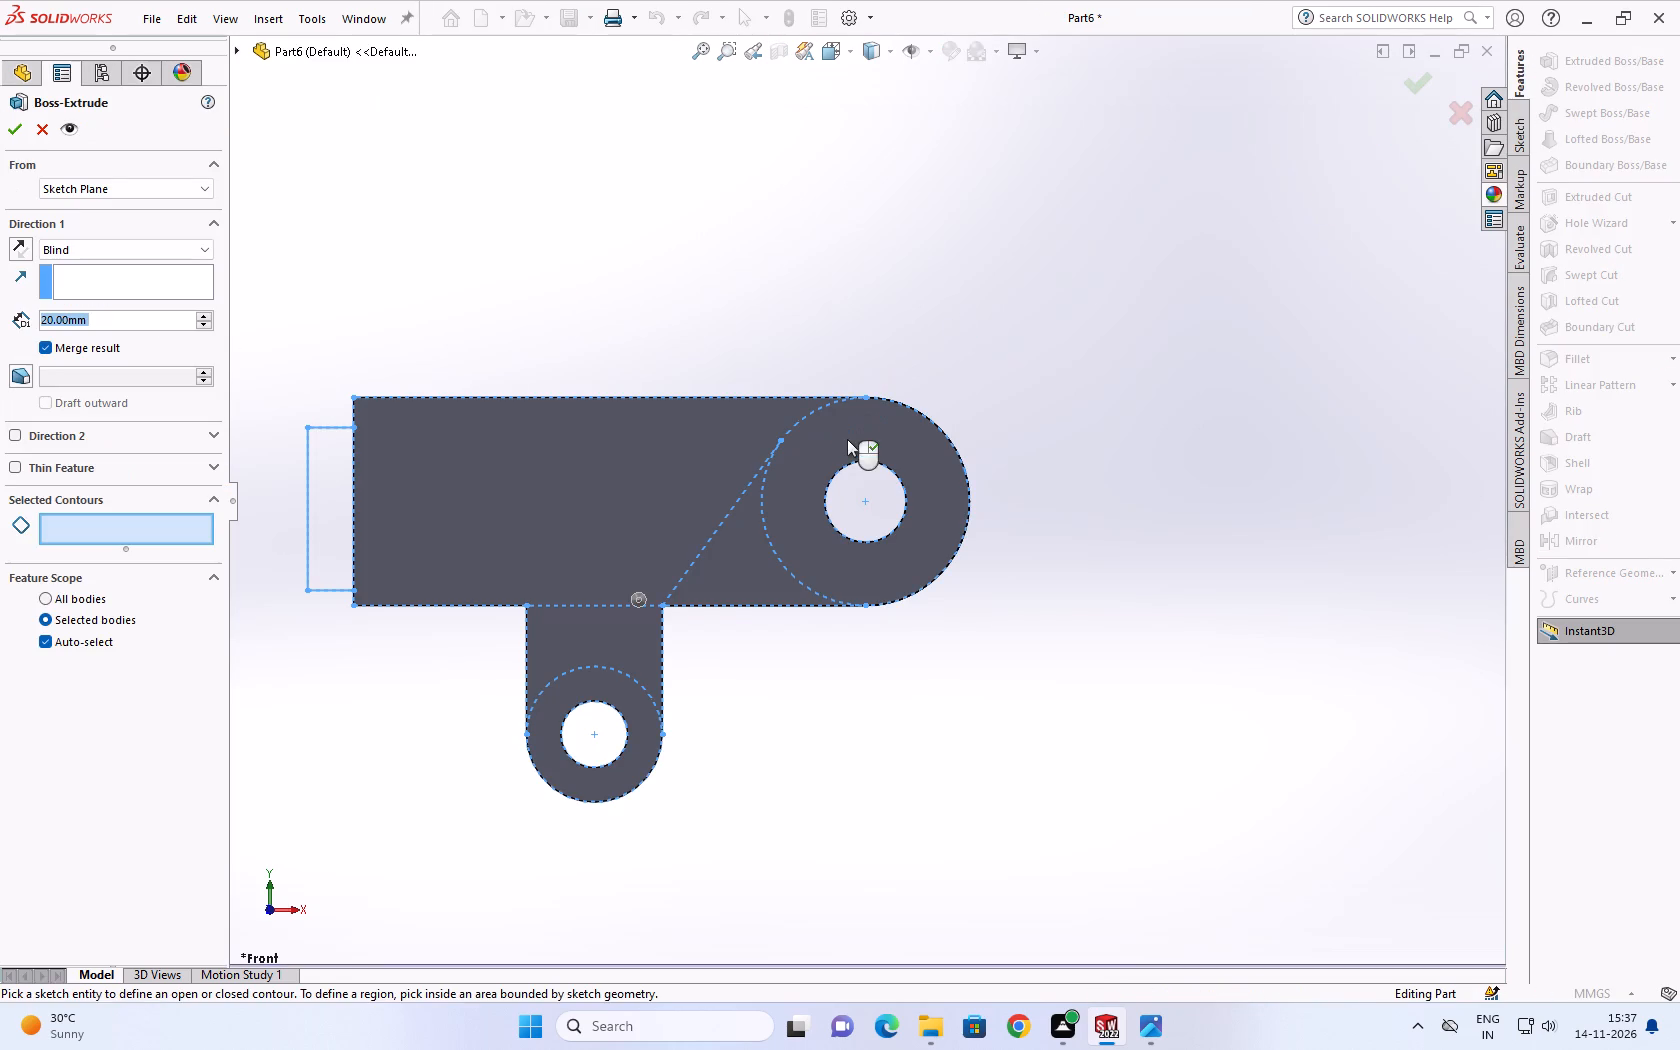
left_click(830, 446)
middle_click_drag(848, 435, 766, 627)
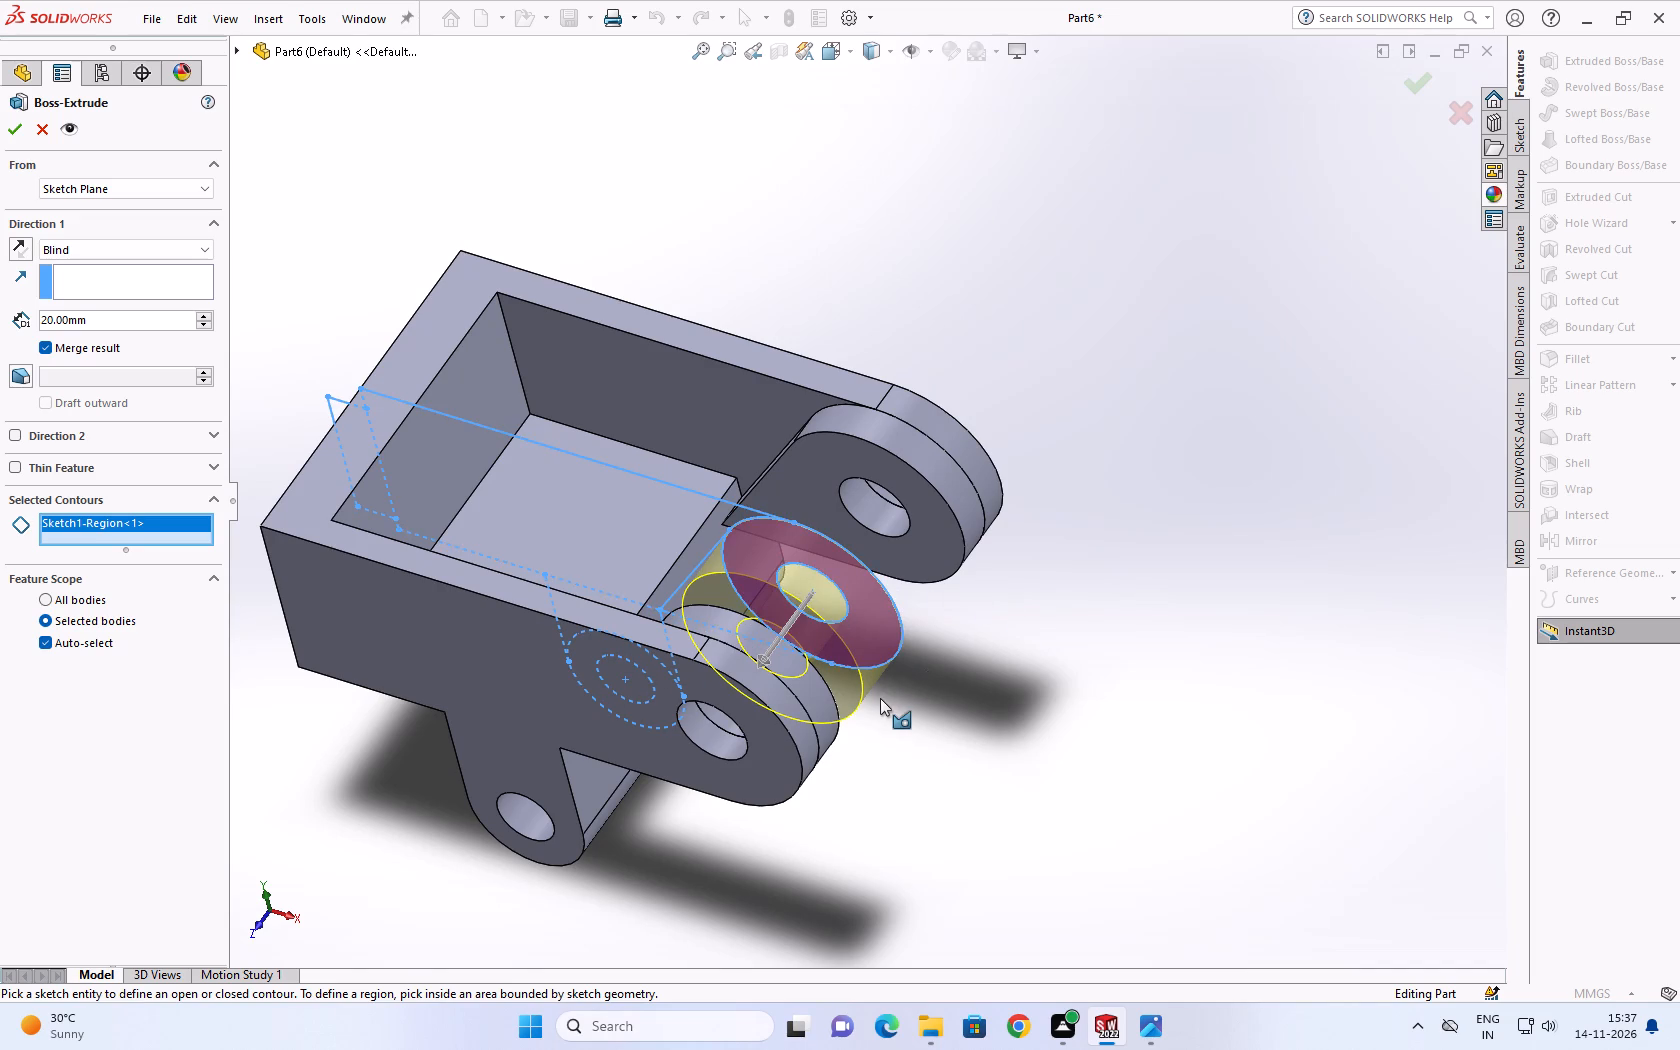
scroll(877, 698, "down", 5)
scroll(589, 464, "down", 3)
scroll(587, 512, "up", 3)
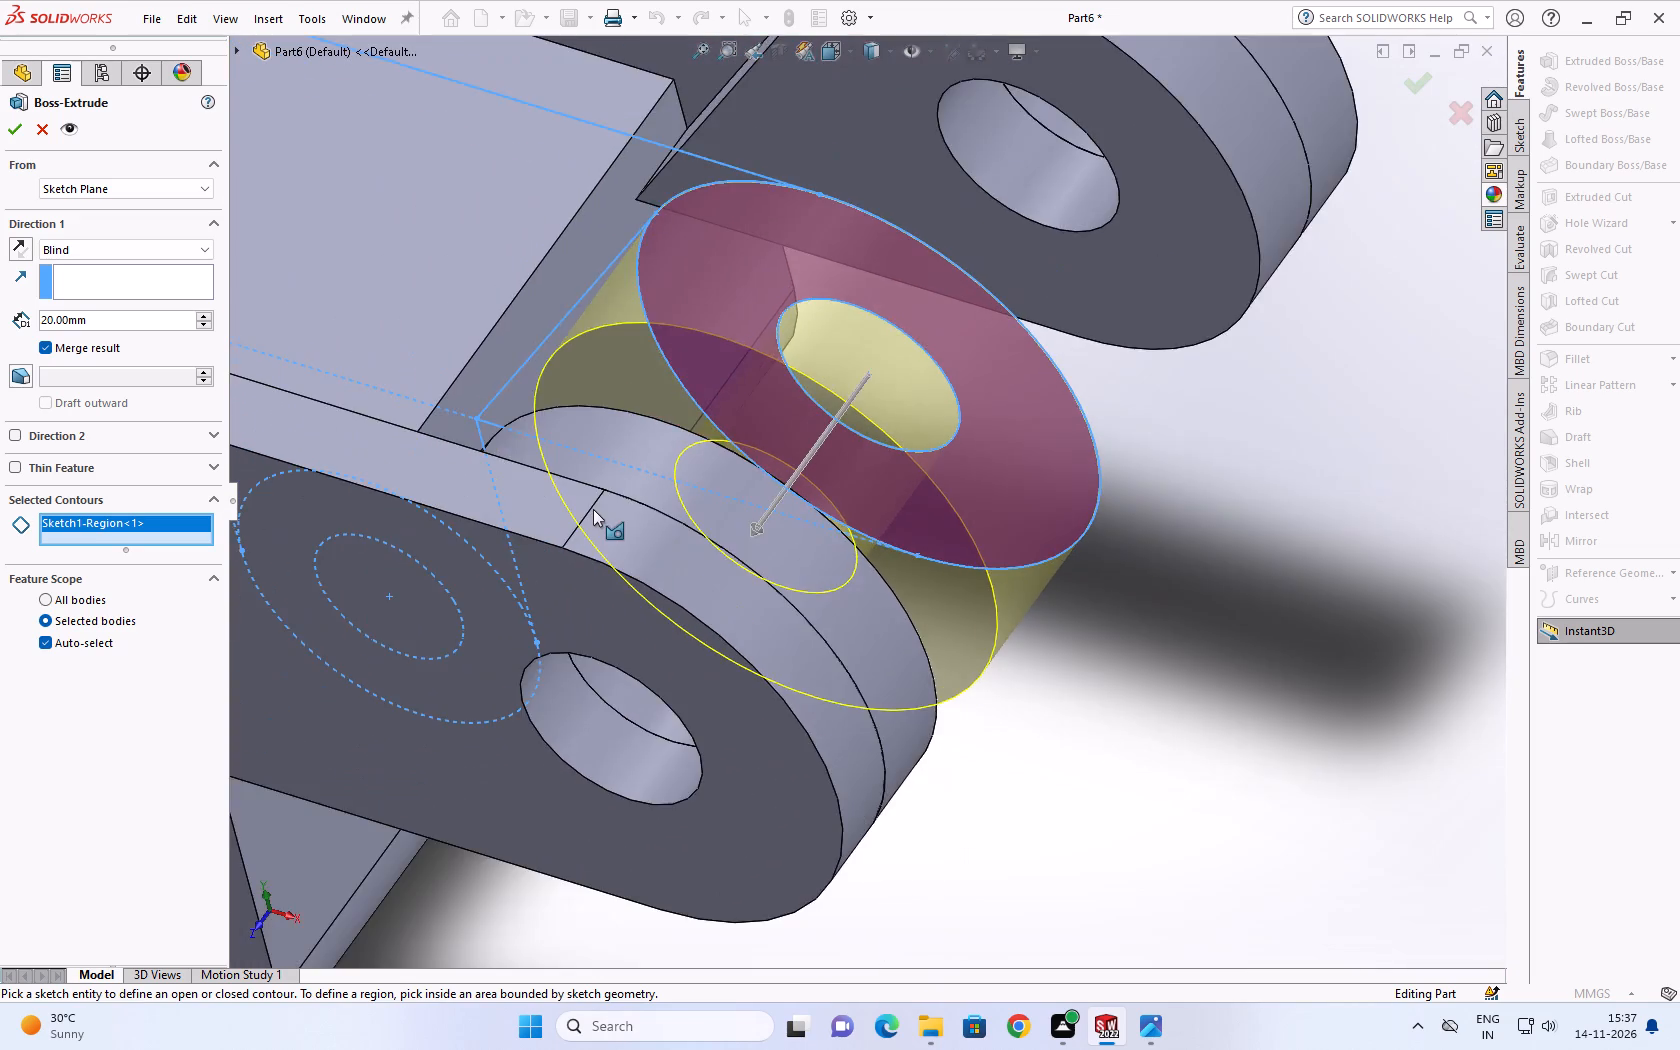
scroll(593, 509, "up", 4)
scroll(595, 504, "down", 1)
middle_click_drag(595, 504, 587, 623)
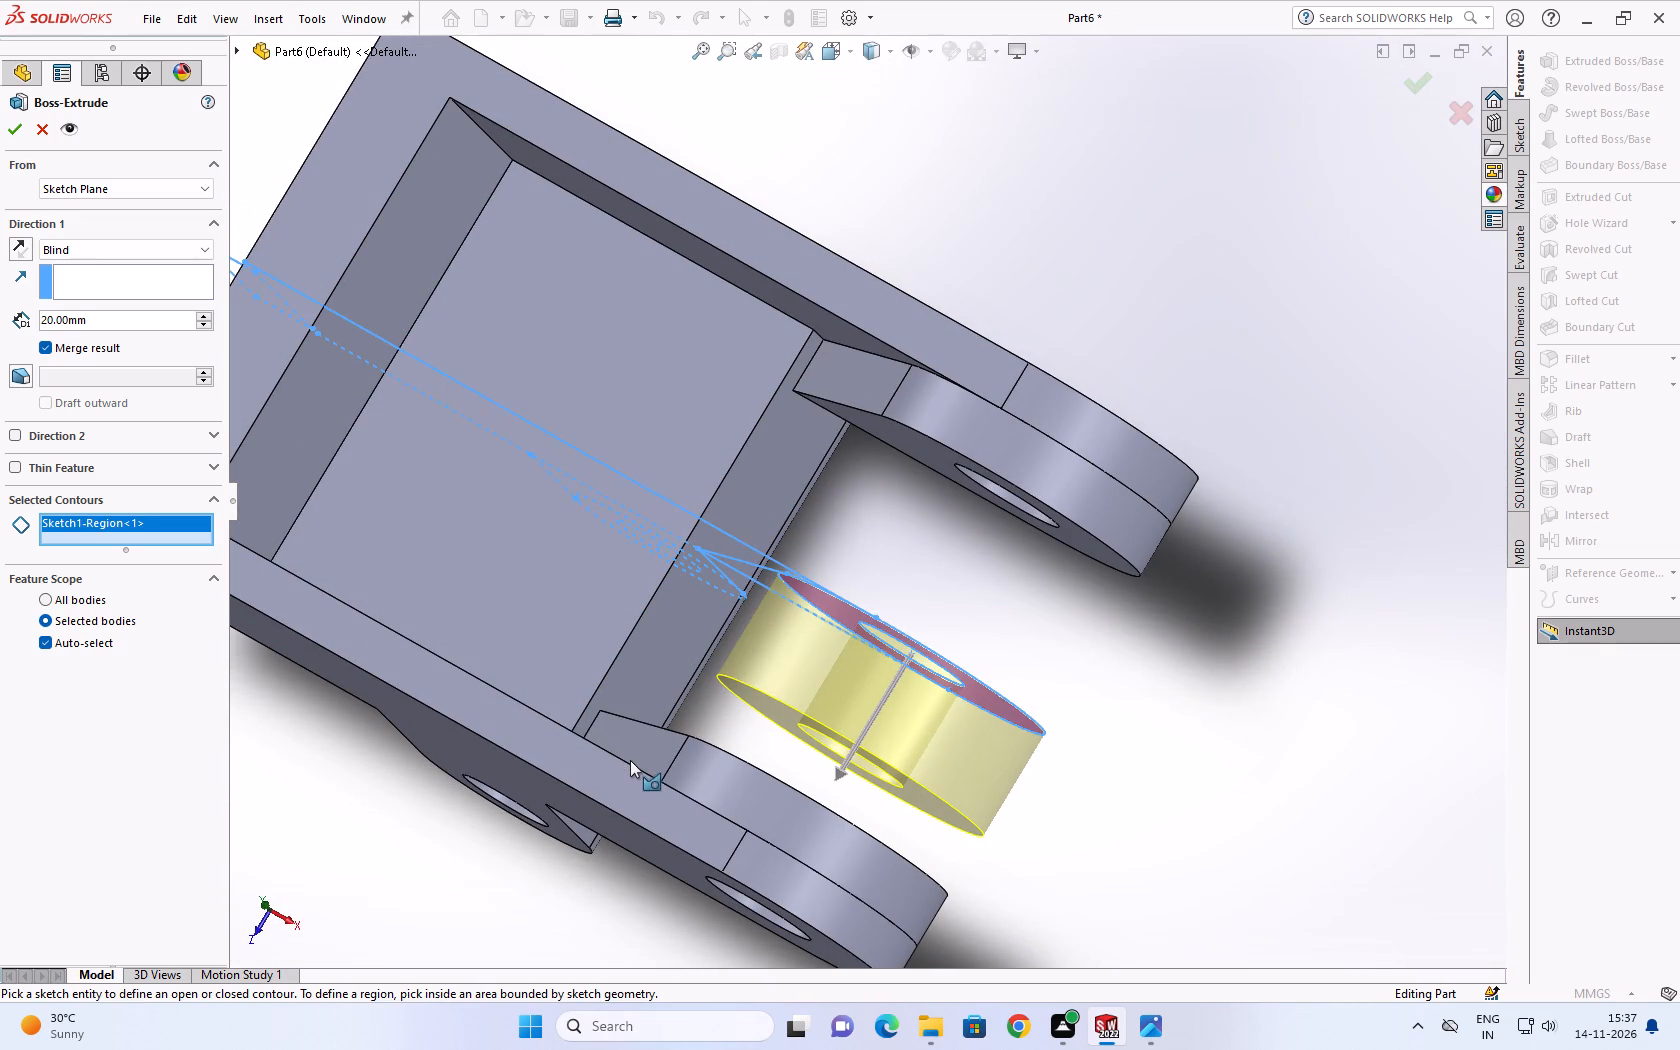
scroll(633, 725, "down", 1)
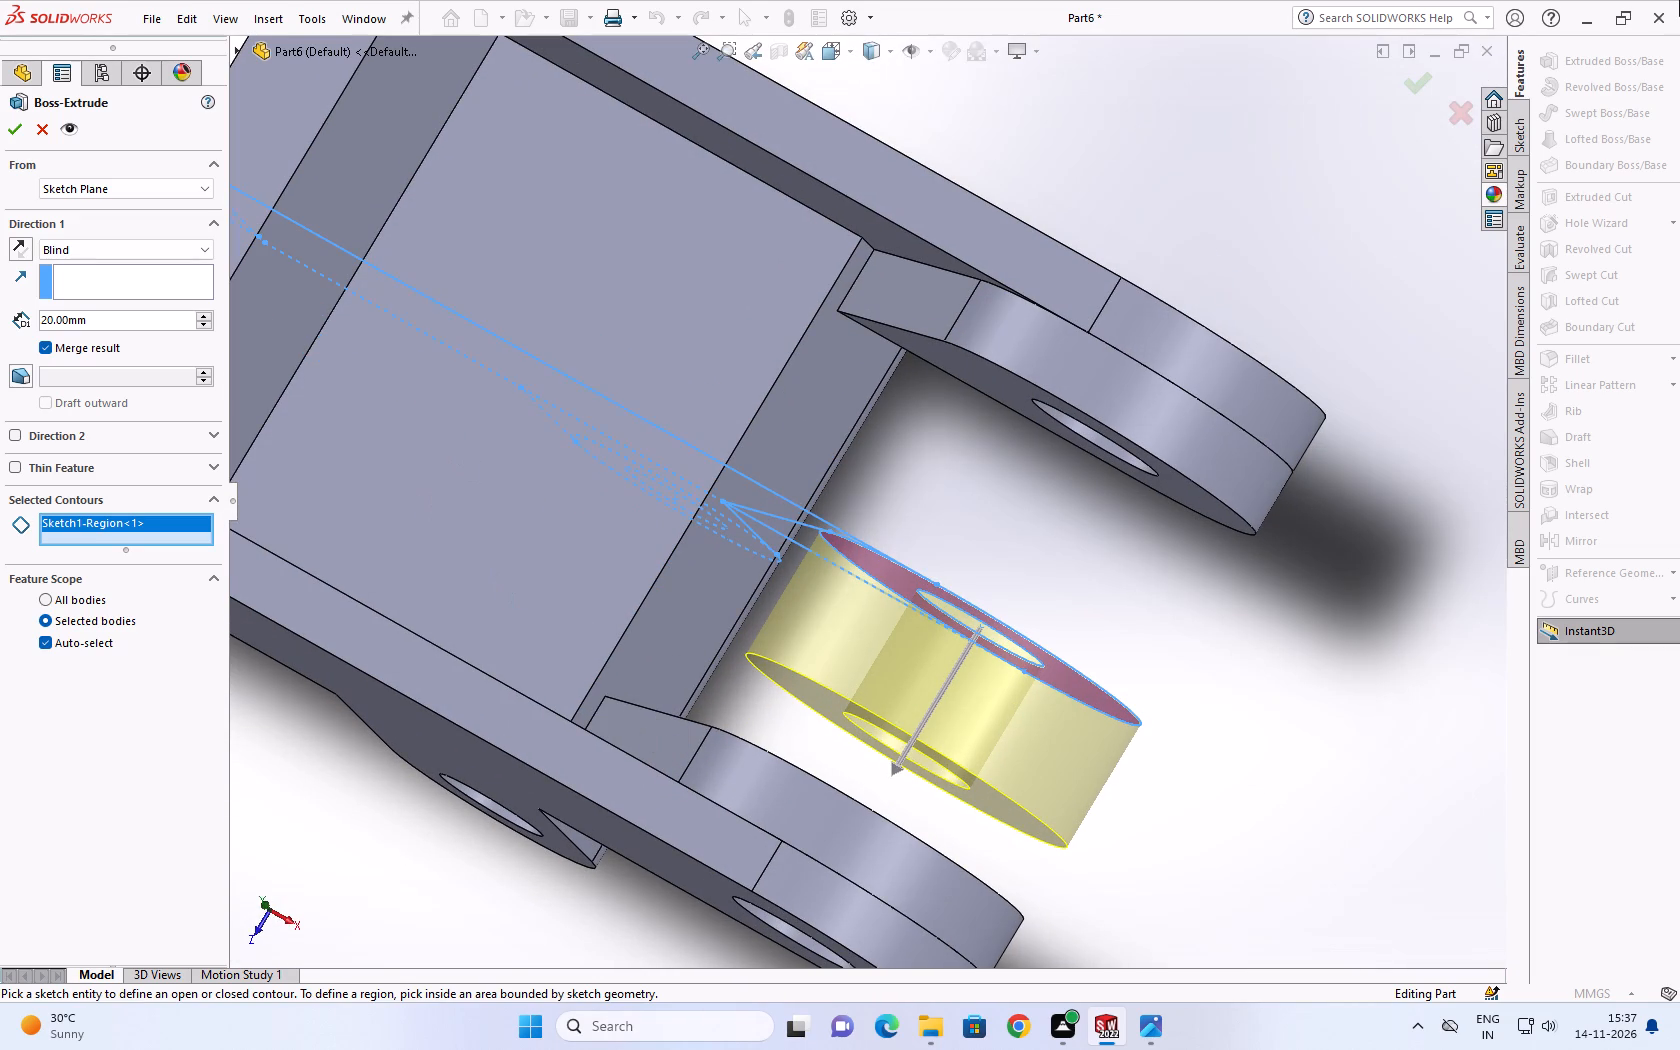
left_click(112, 189)
left_click(103, 217)
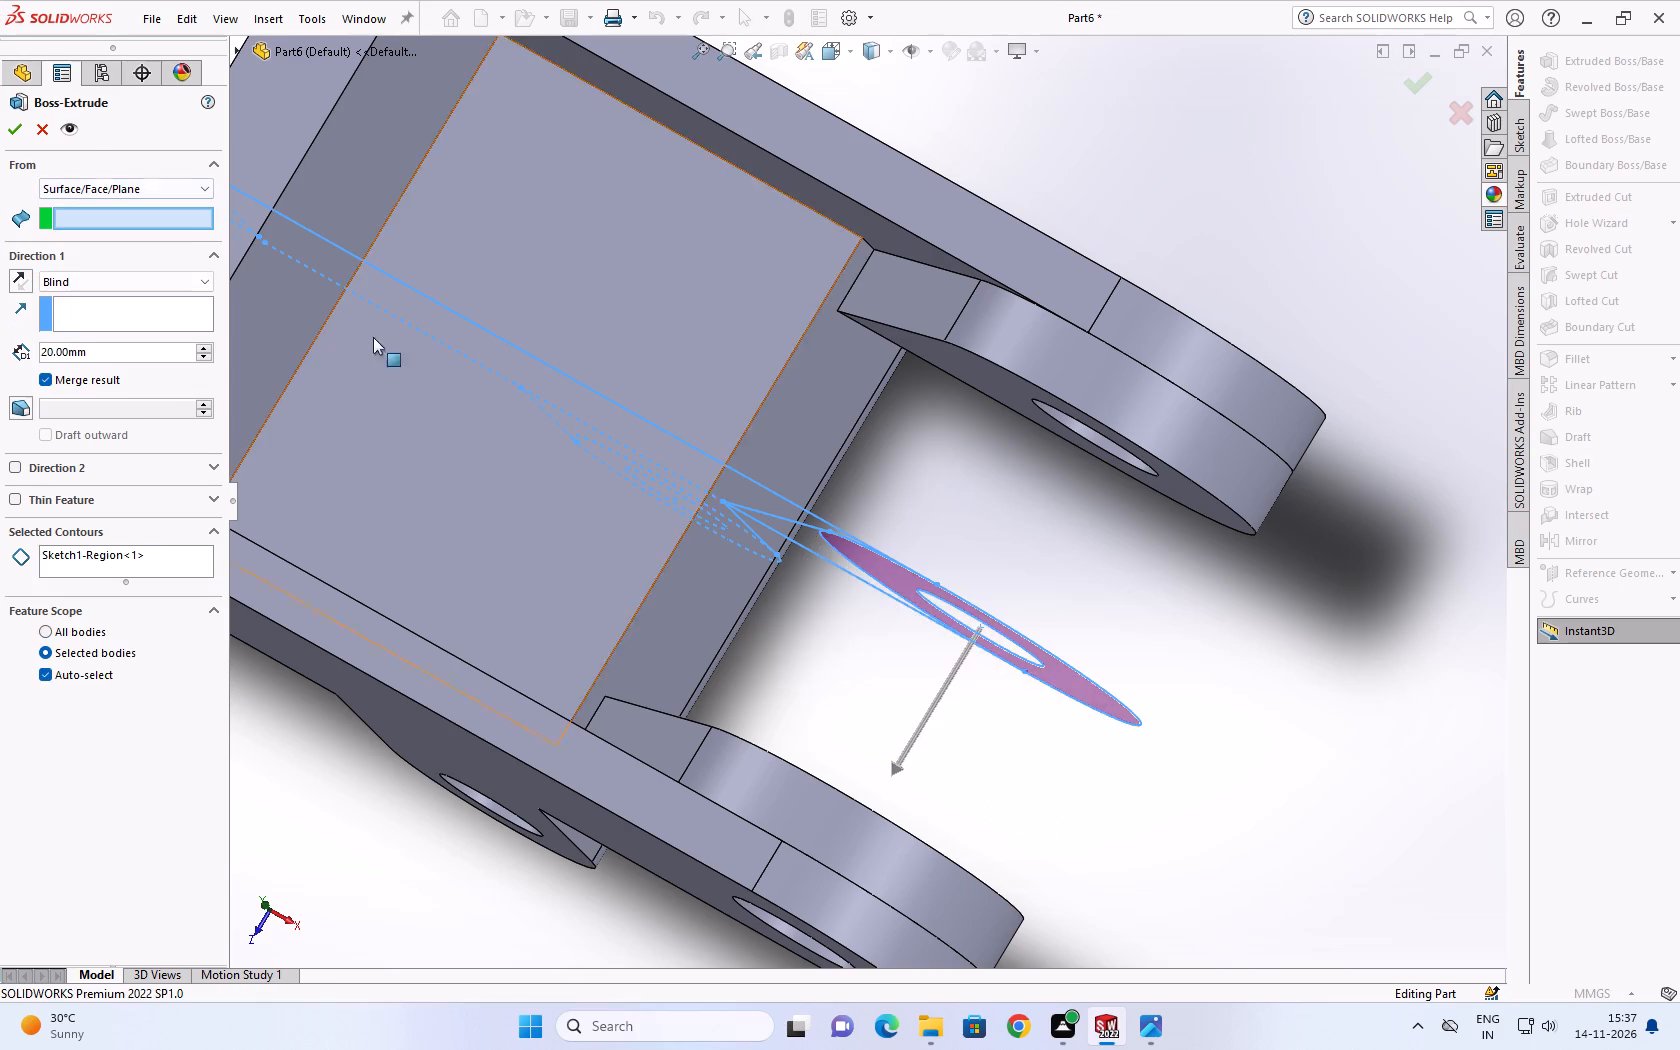
scroll(400, 338, "up", 1)
middle_click_drag(405, 327, 475, 168)
left_click(888, 537)
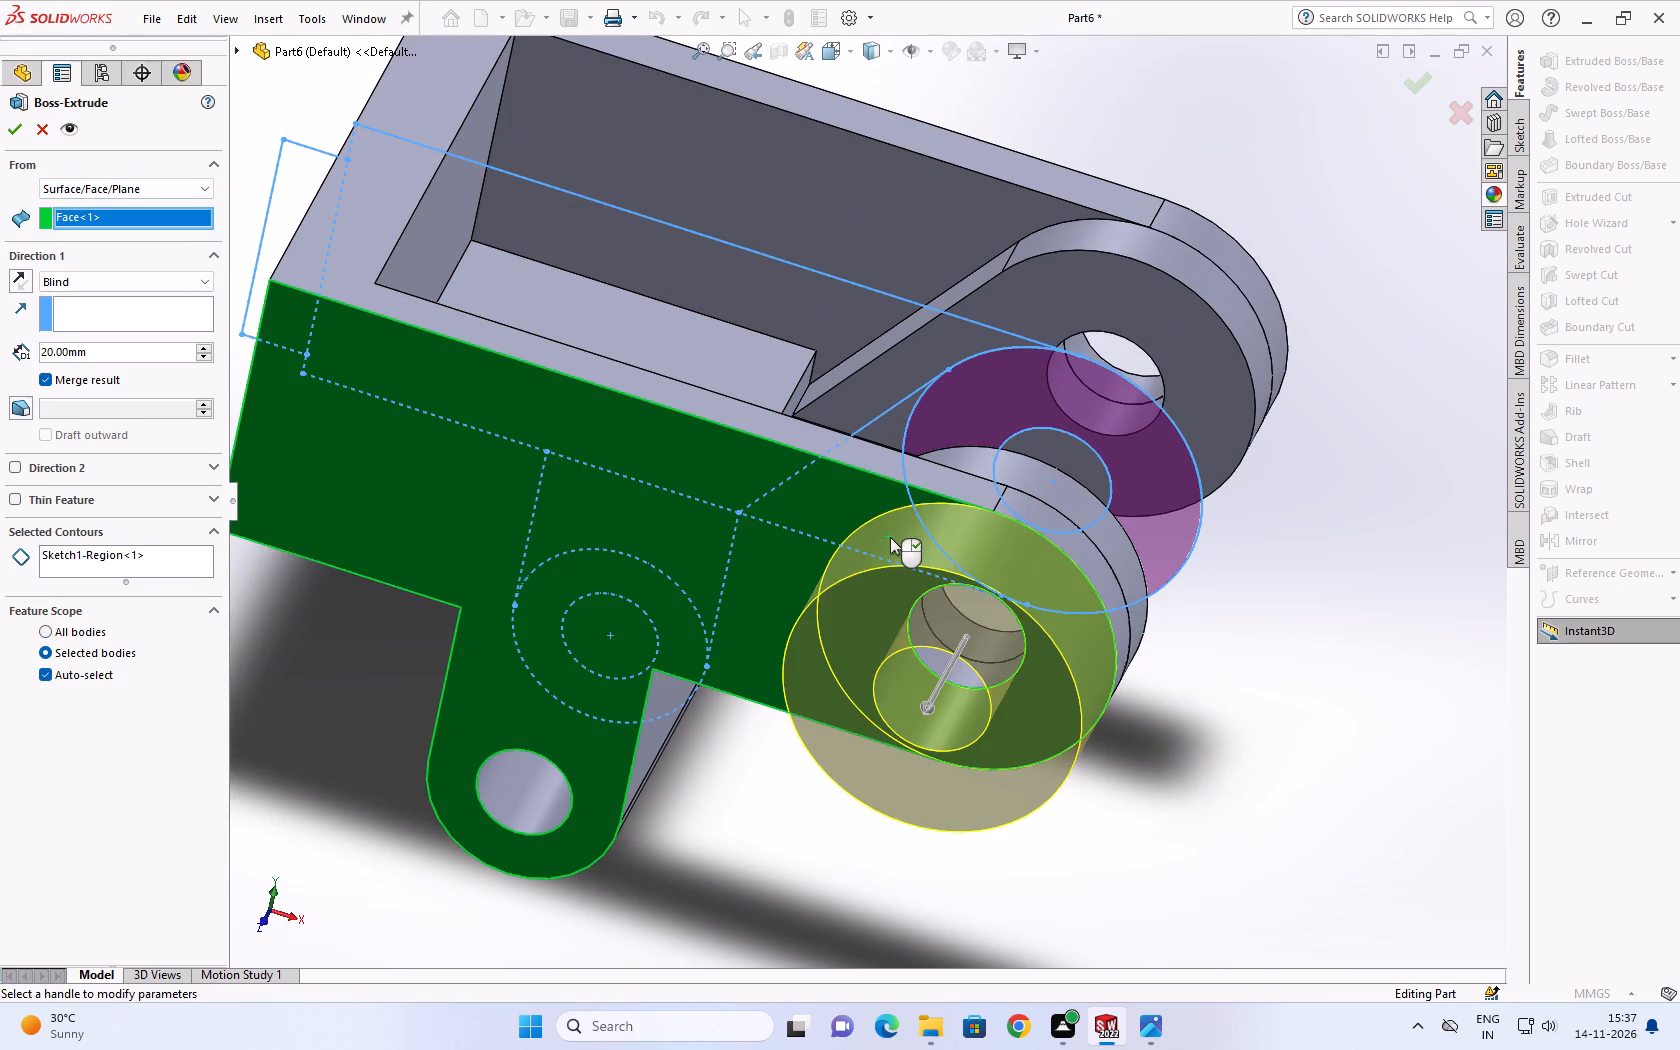
middle_click_drag(888, 526, 847, 598)
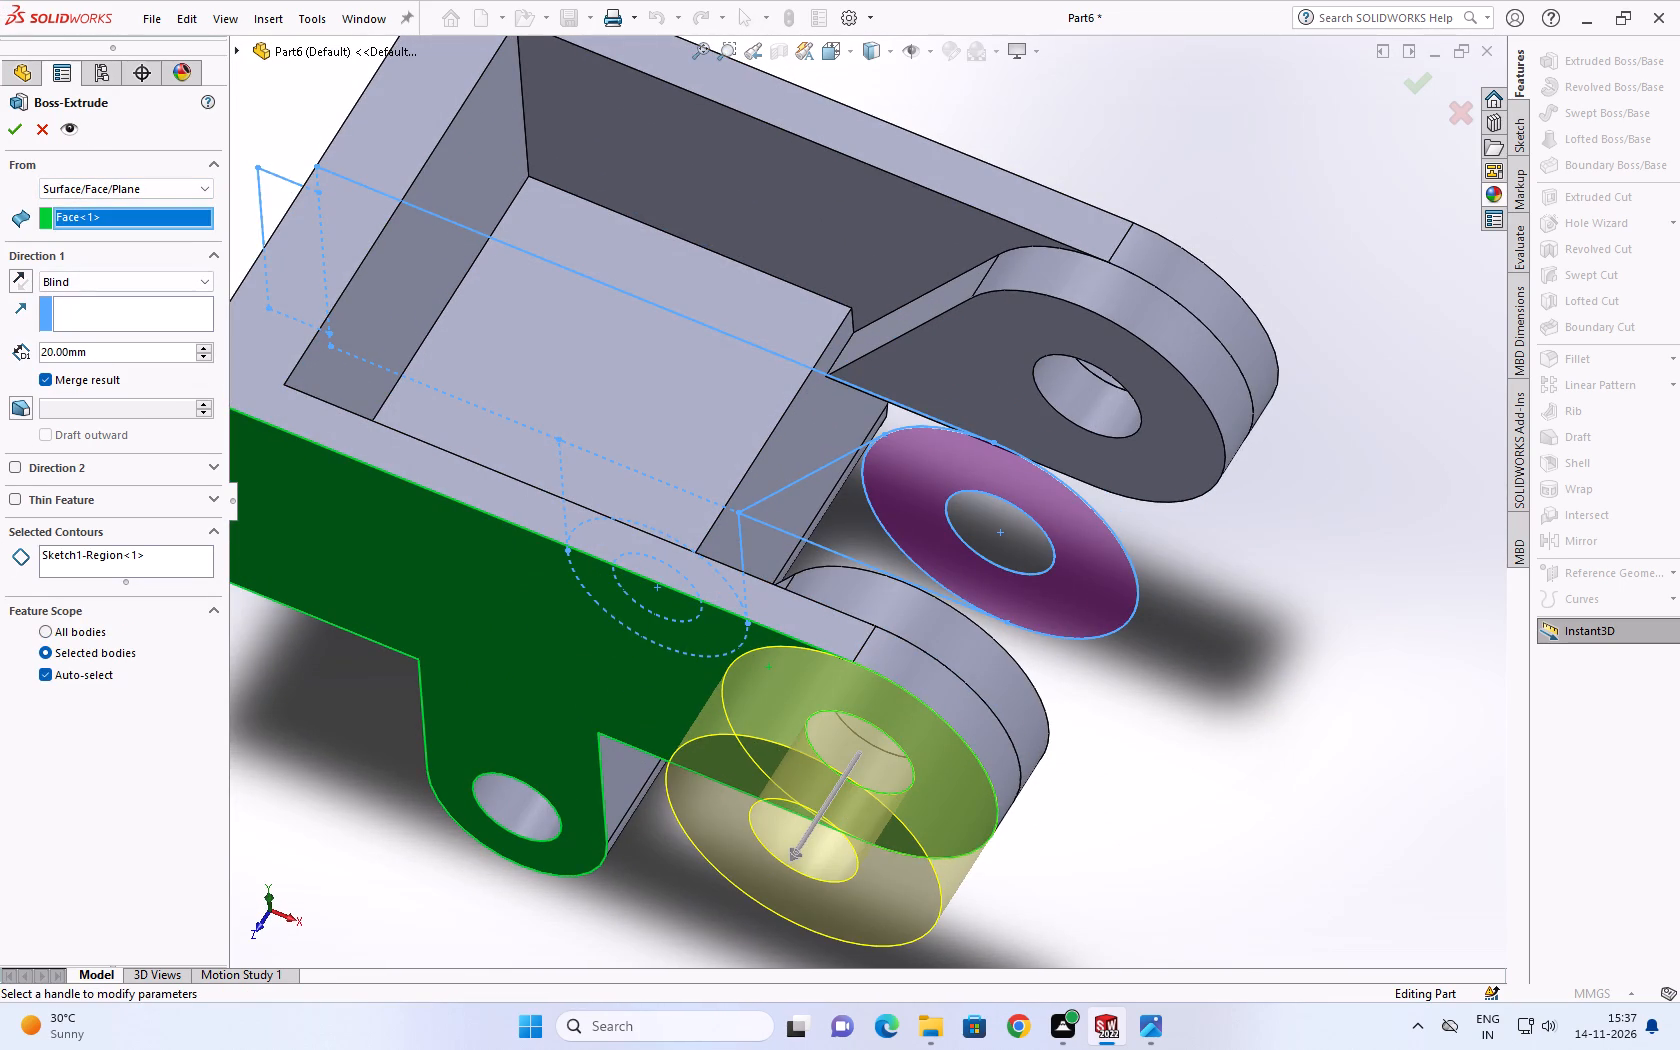
double_click(106, 353)
type("10")
key("Return")
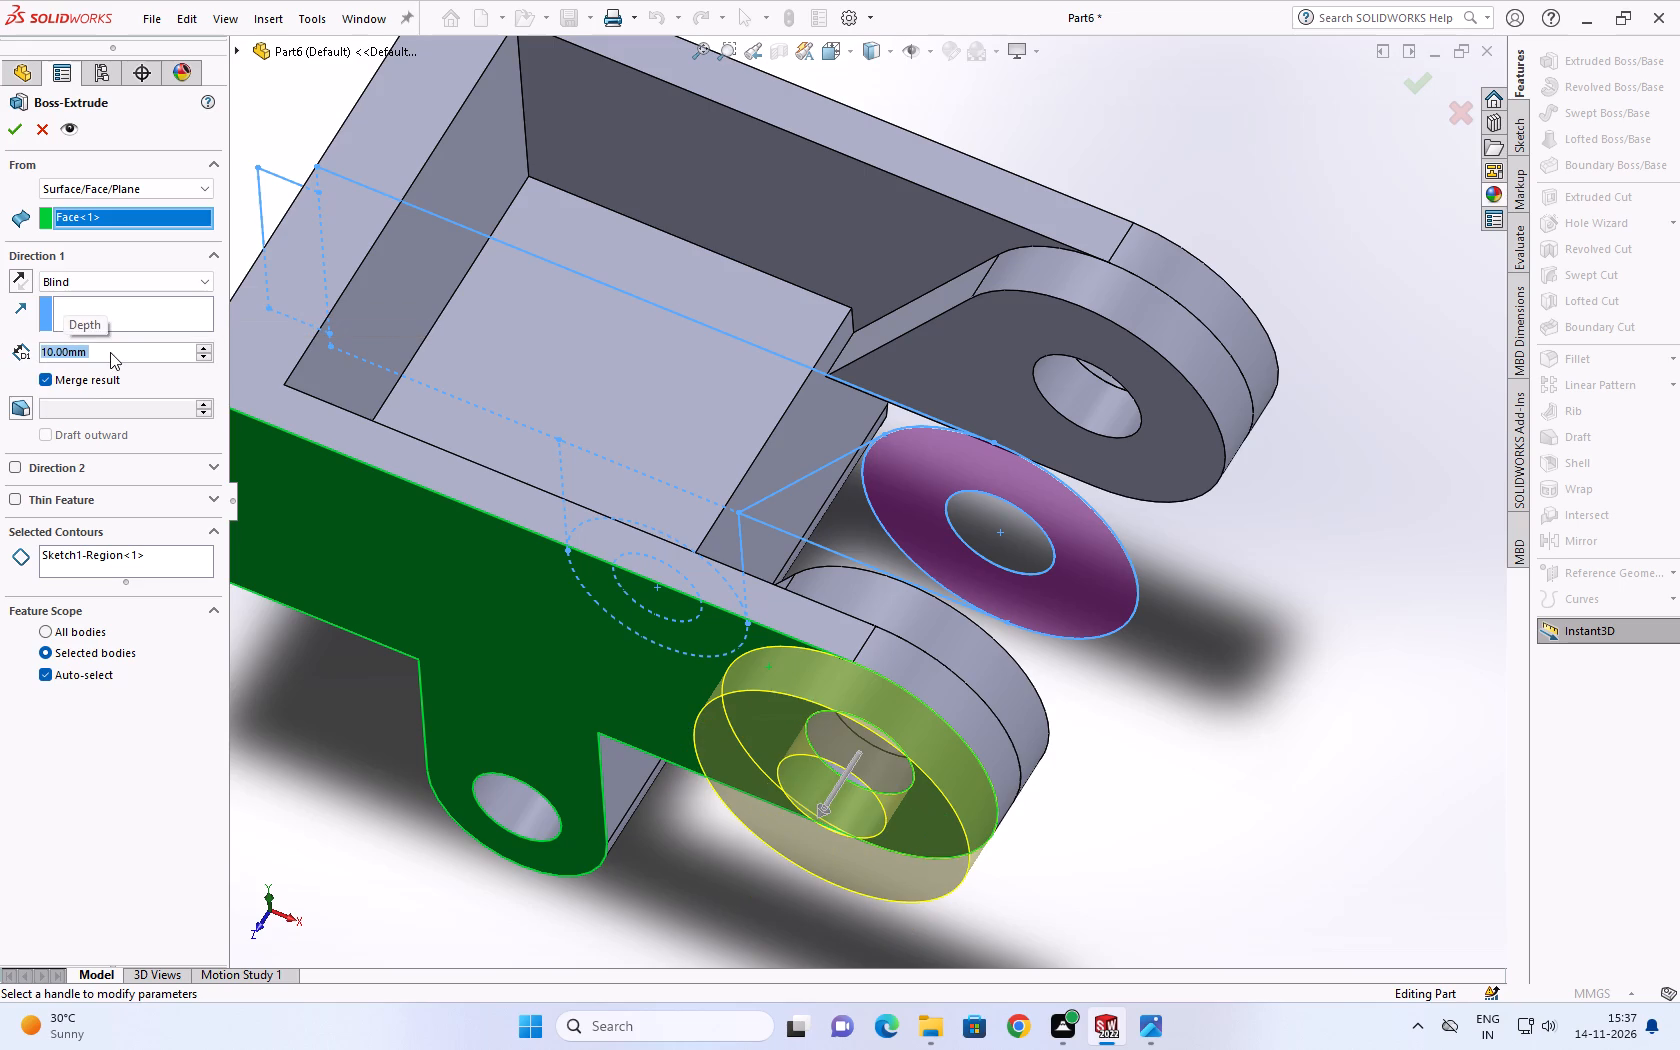
left_click(14, 132)
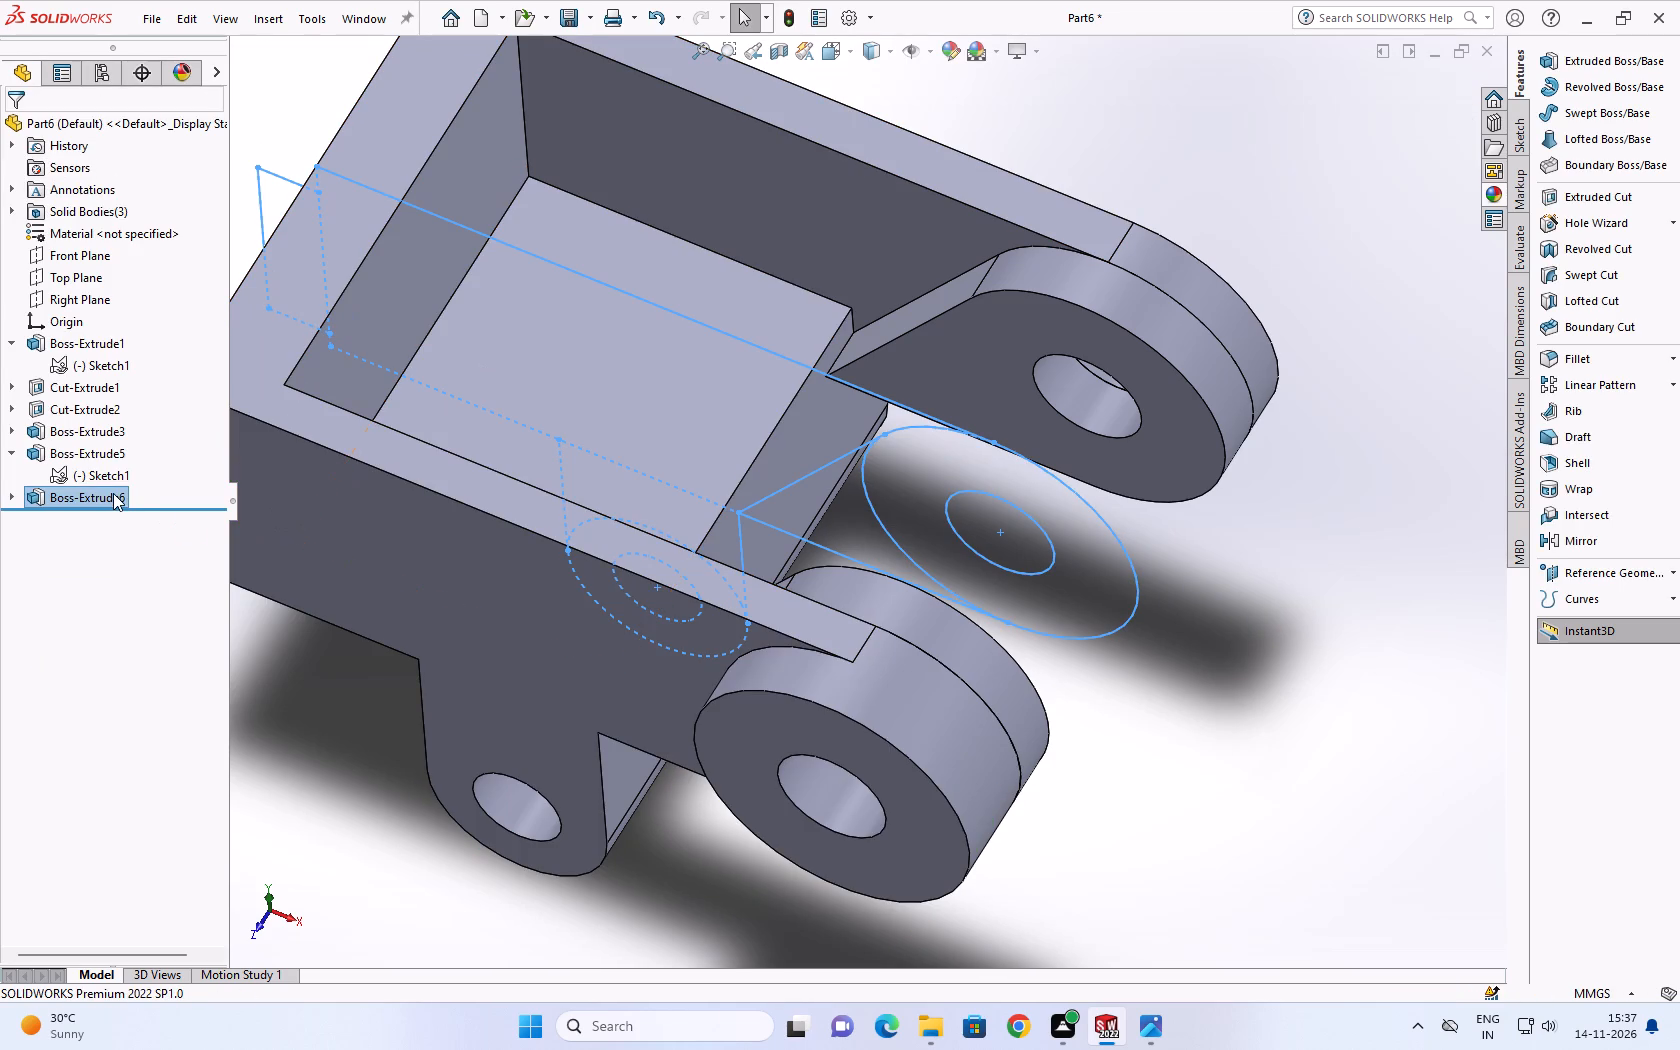
Extrude the same Sketch1 ring contour 10 mm in the reversed direction, starting from the opposite fork arm's outer face.
scroll(810, 682, "down", 2)
middle_click_drag(810, 682, 796, 751)
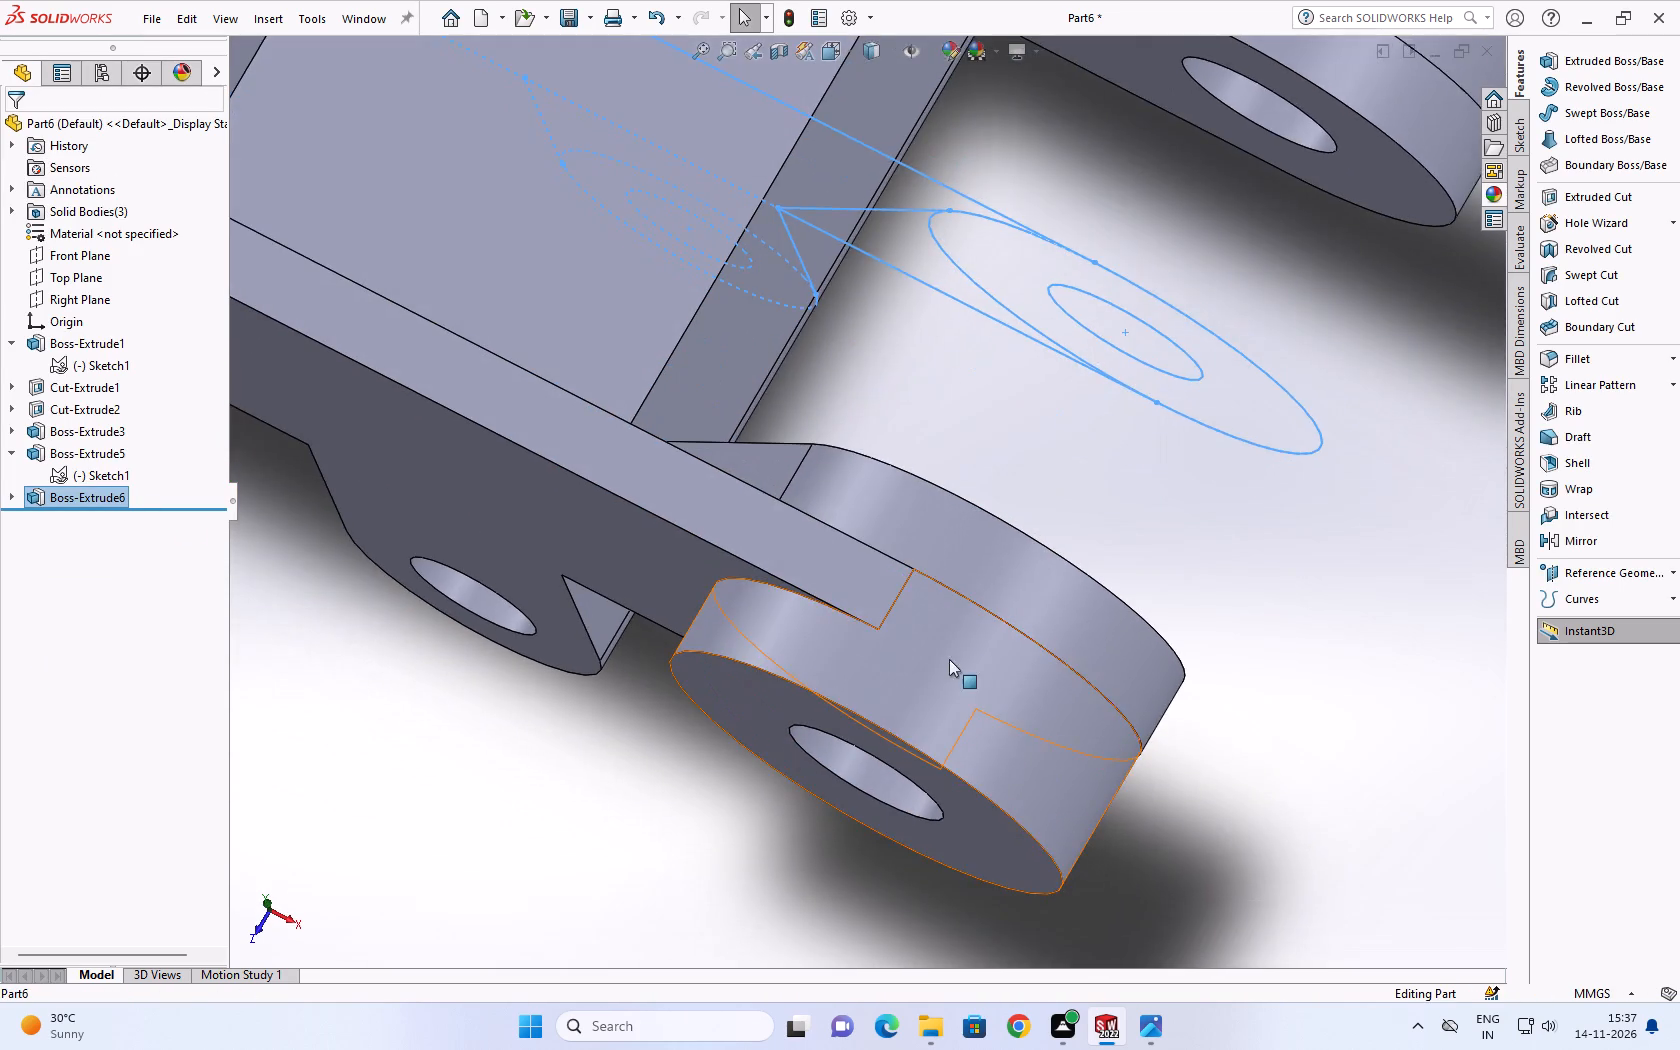
scroll(968, 646, "down", 3)
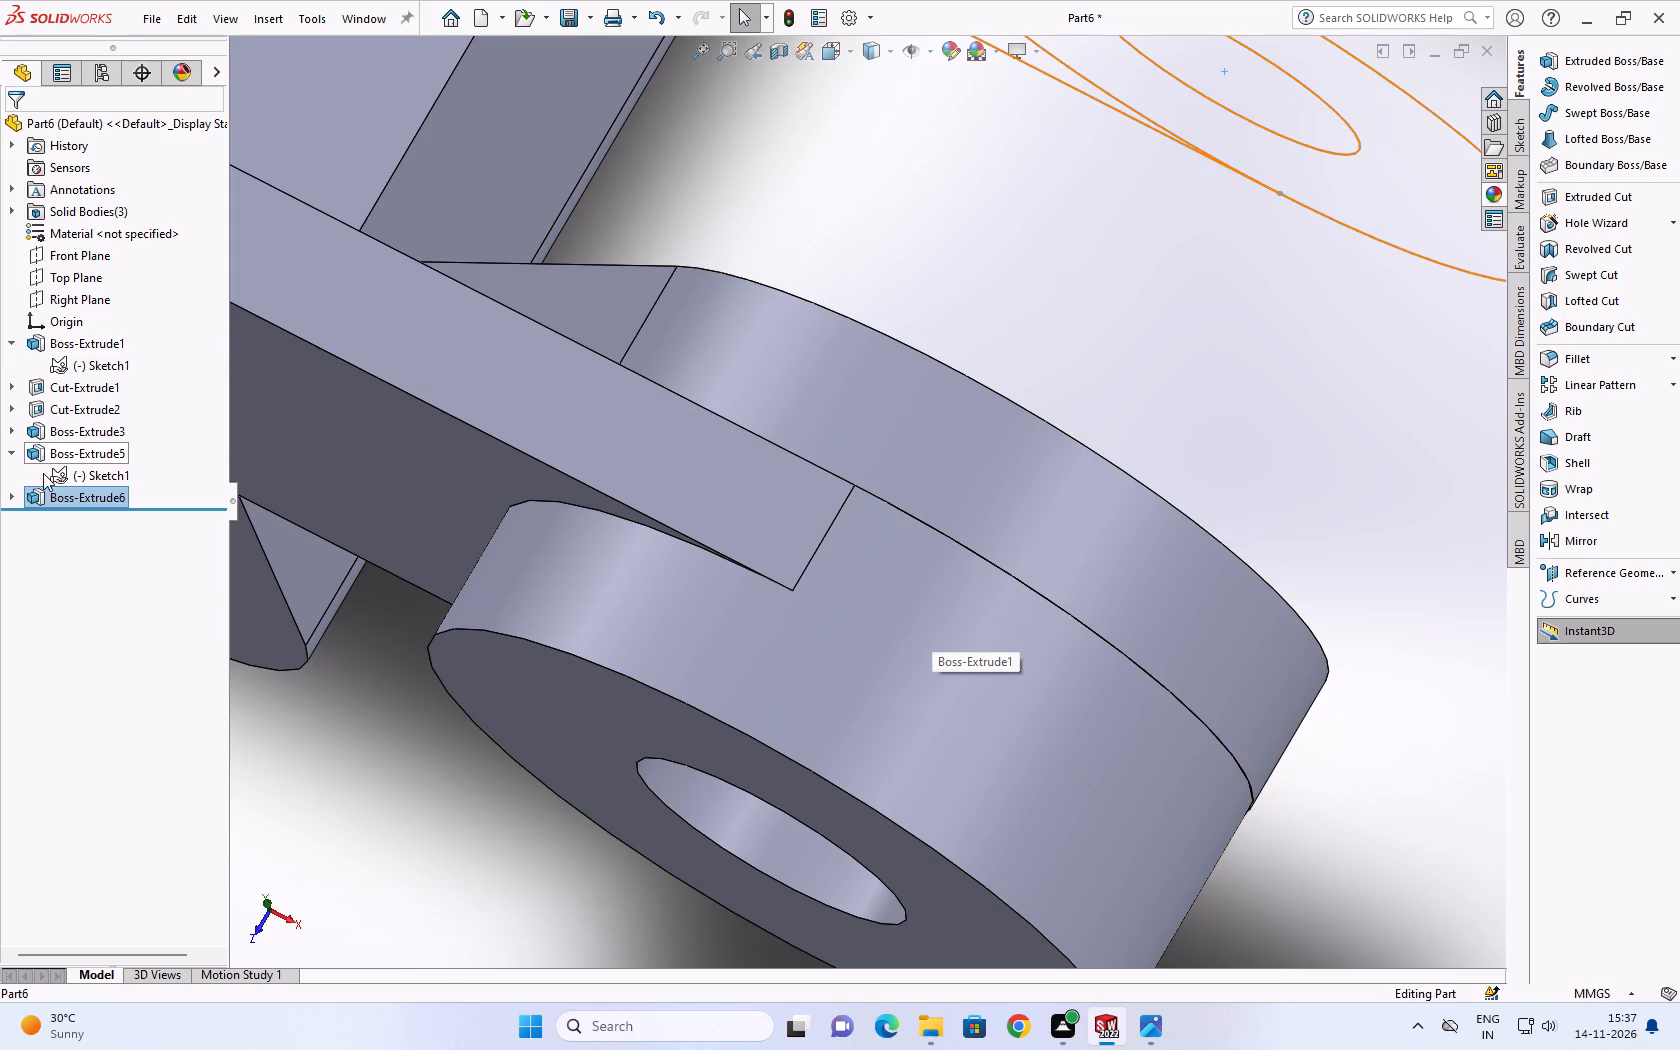
left_click(67, 465)
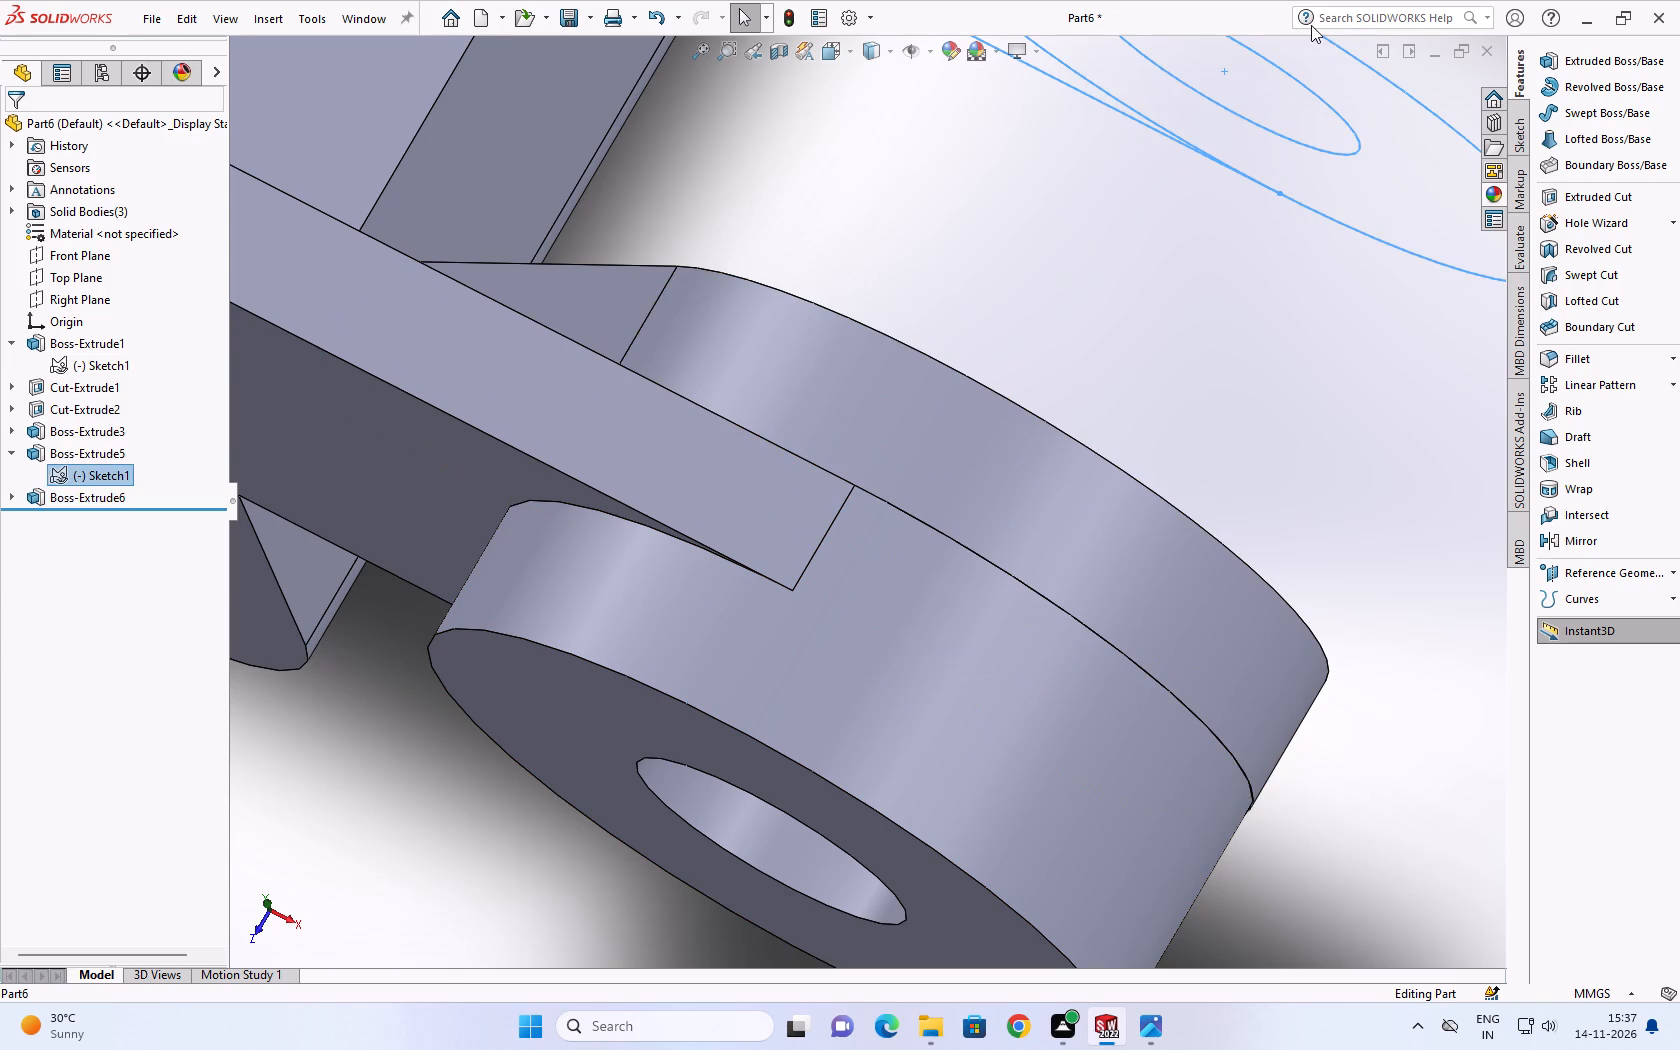
left_click(1566, 61)
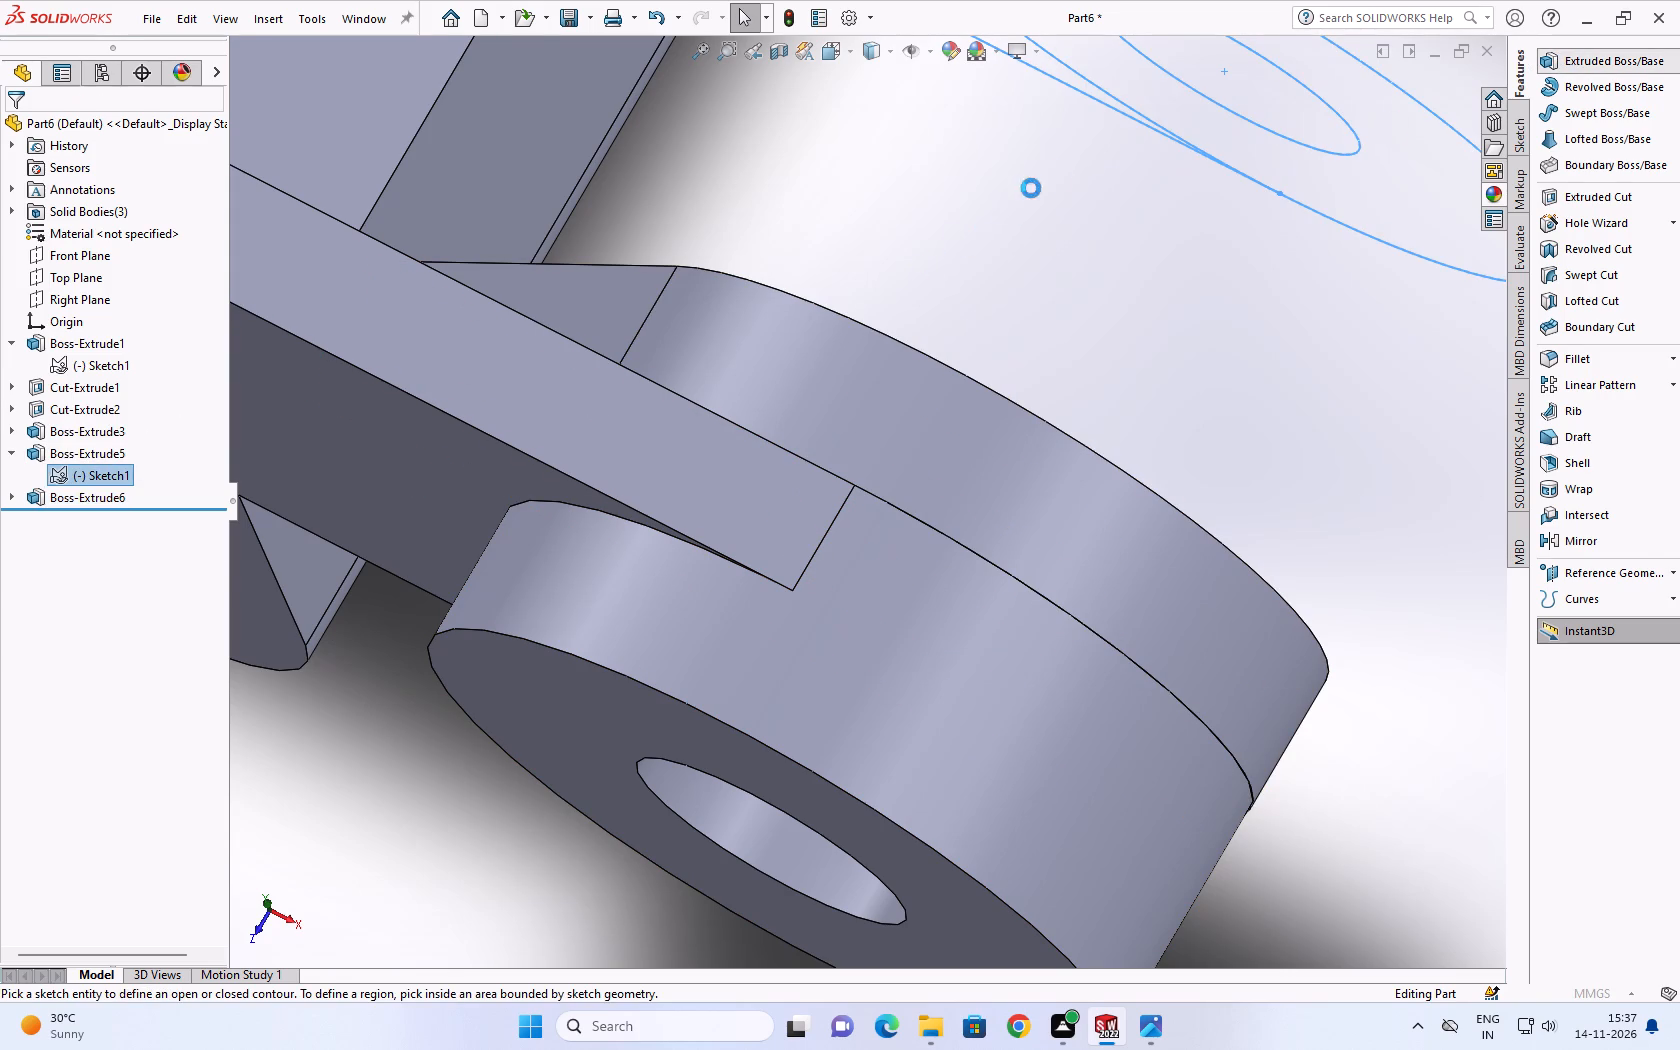
left_click(1250, 162)
scroll(1270, 176, "up", 1)
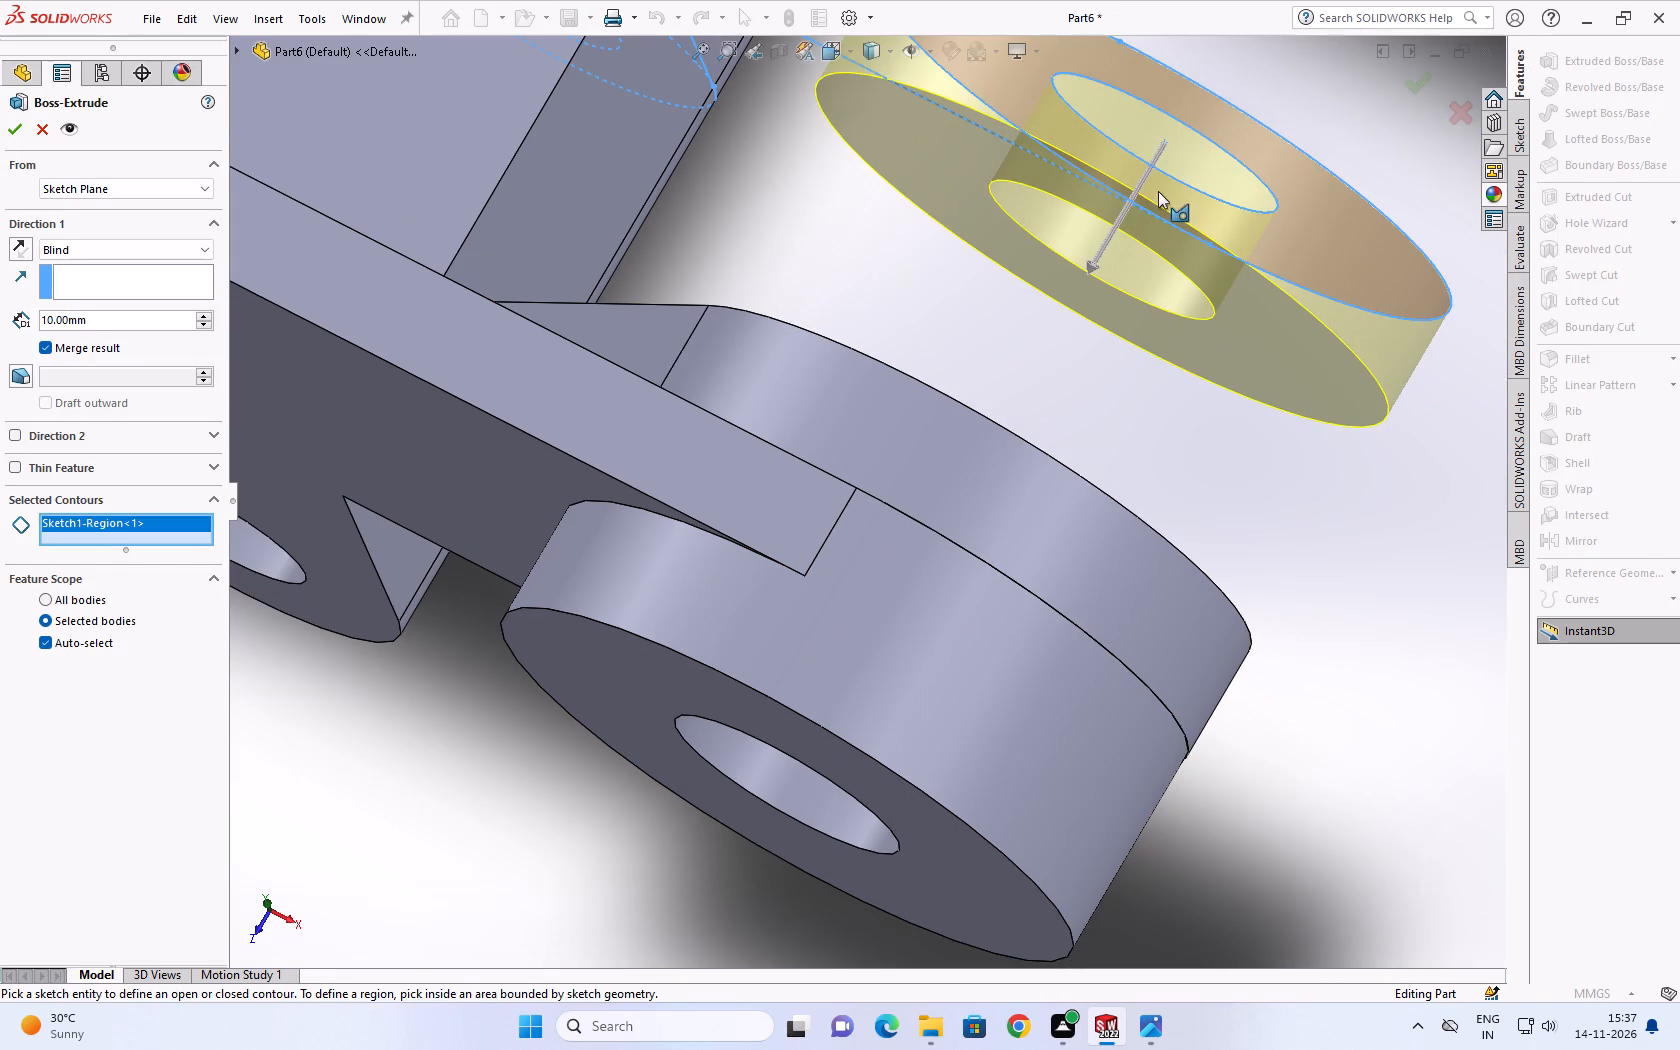
left_click(17, 239)
left_click(82, 186)
left_click(80, 212)
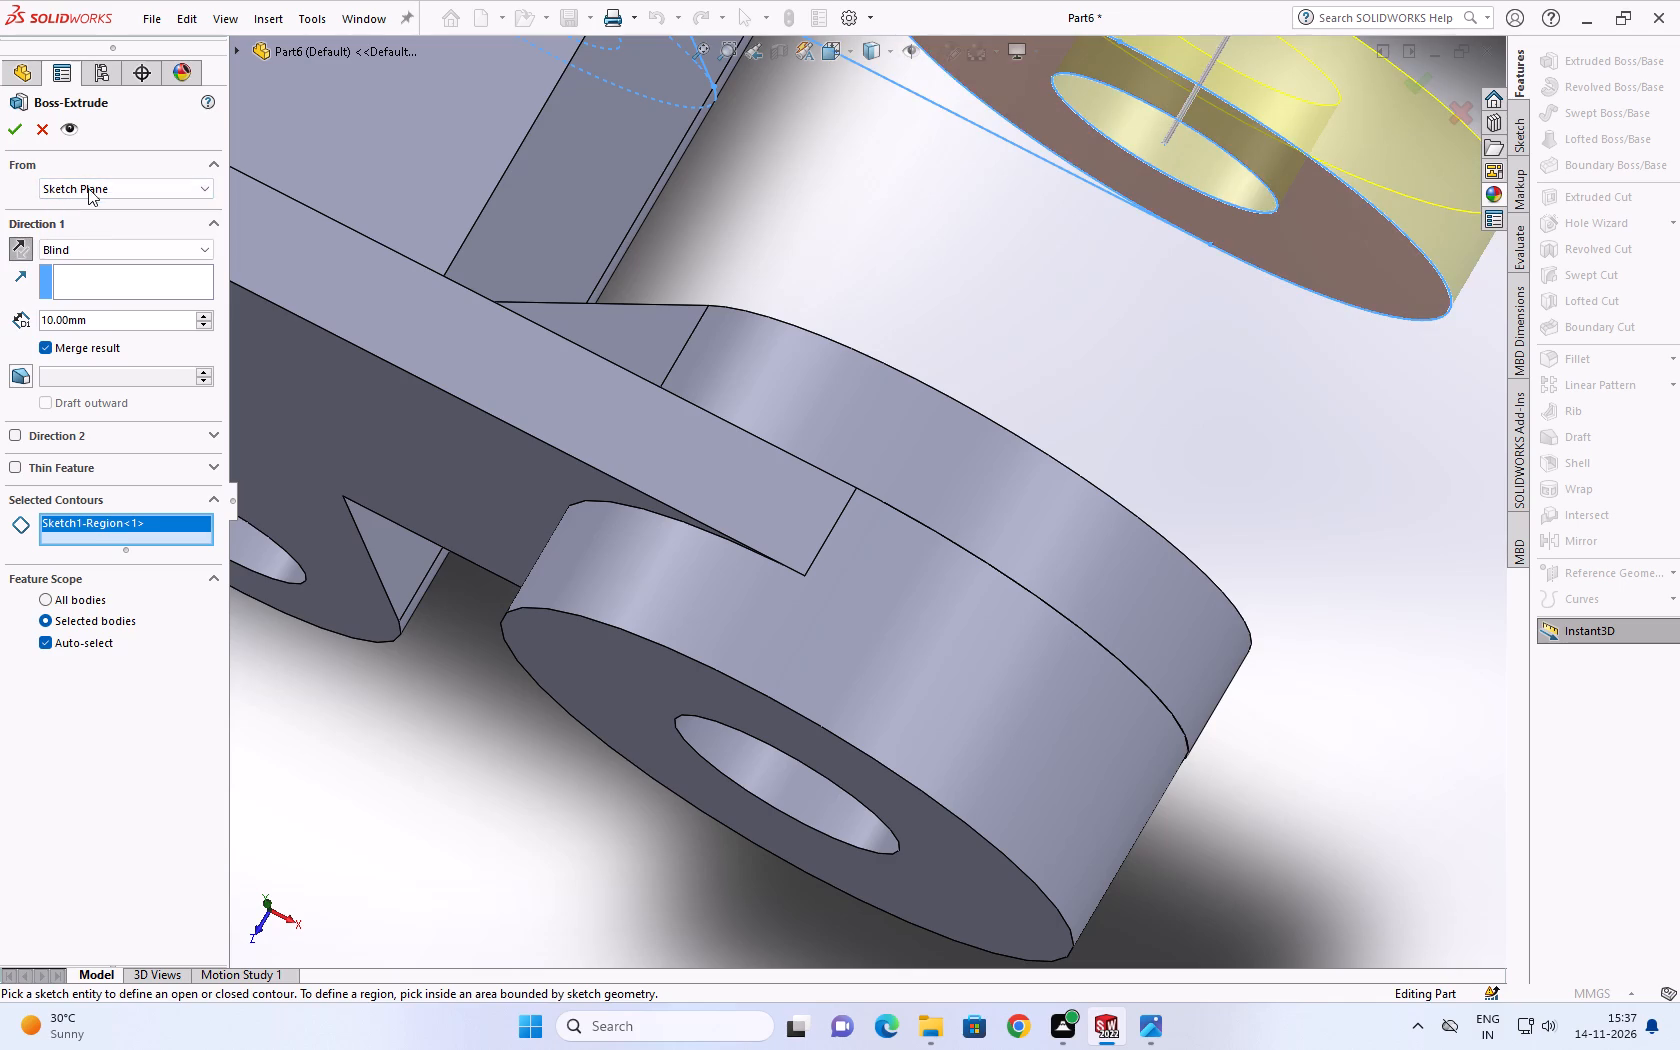
left_click(89, 183)
left_click(86, 224)
scroll(721, 263, "up", 8)
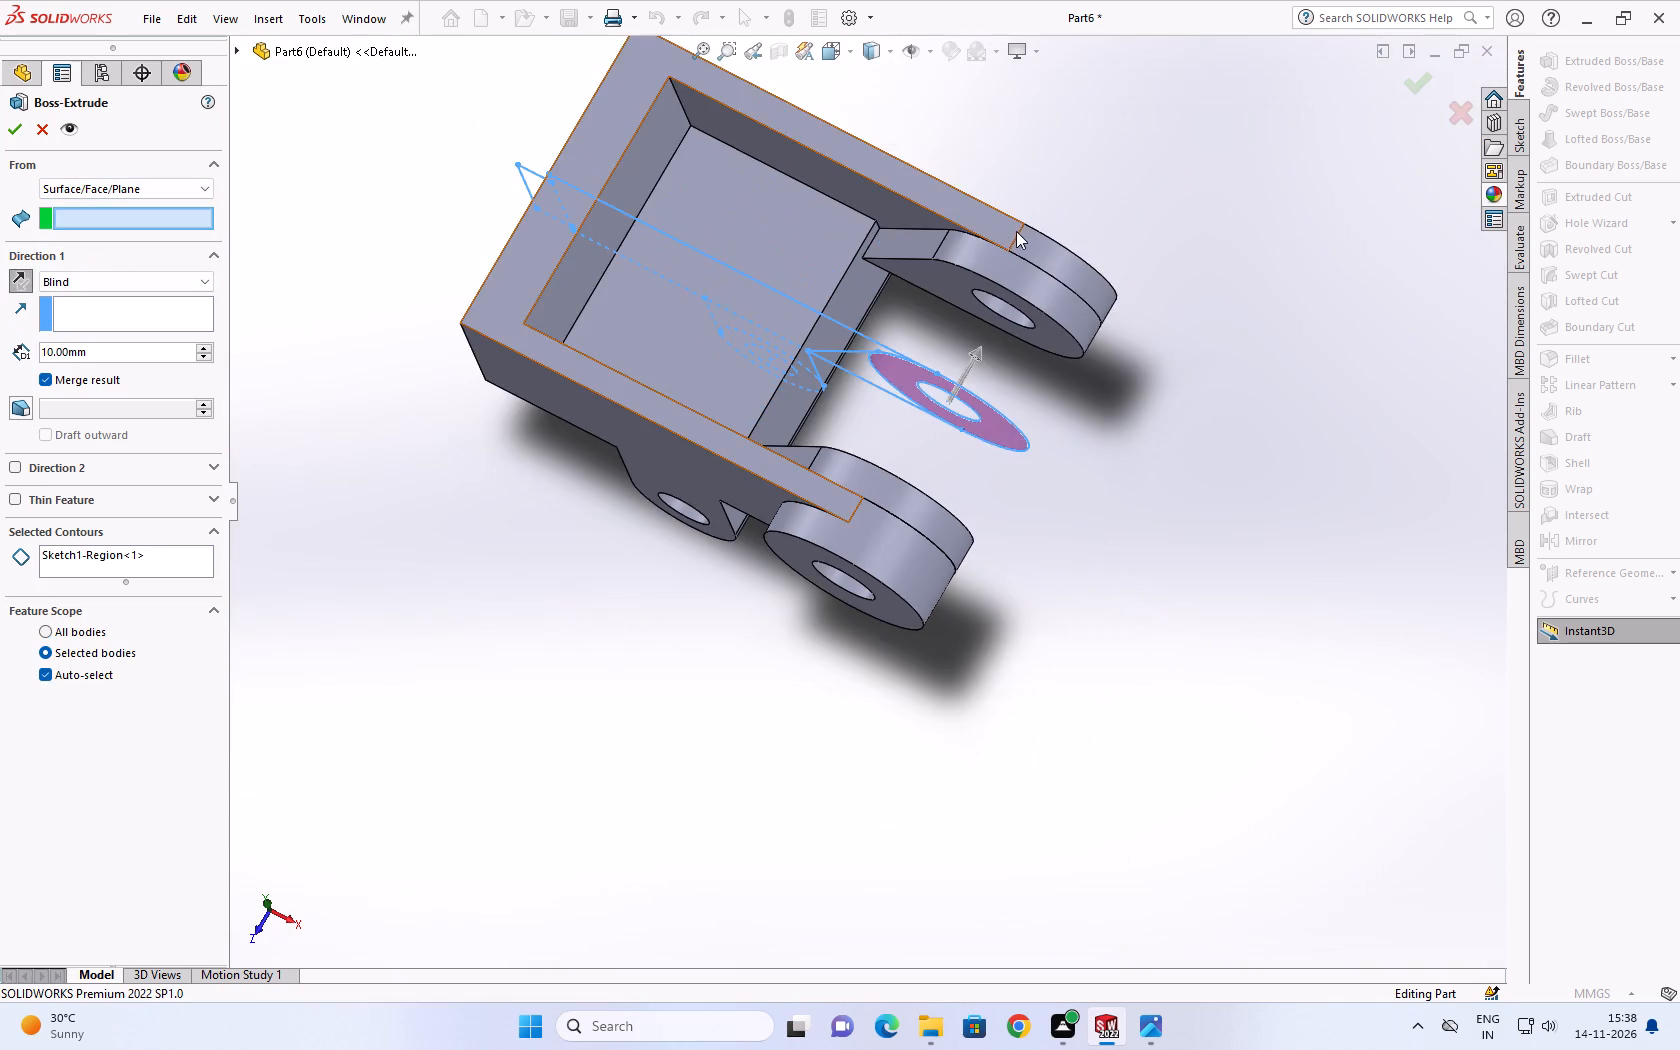
middle_click_drag(1014, 234, 940, 397)
scroll(1014, 234, "down", 2)
left_click(795, 467)
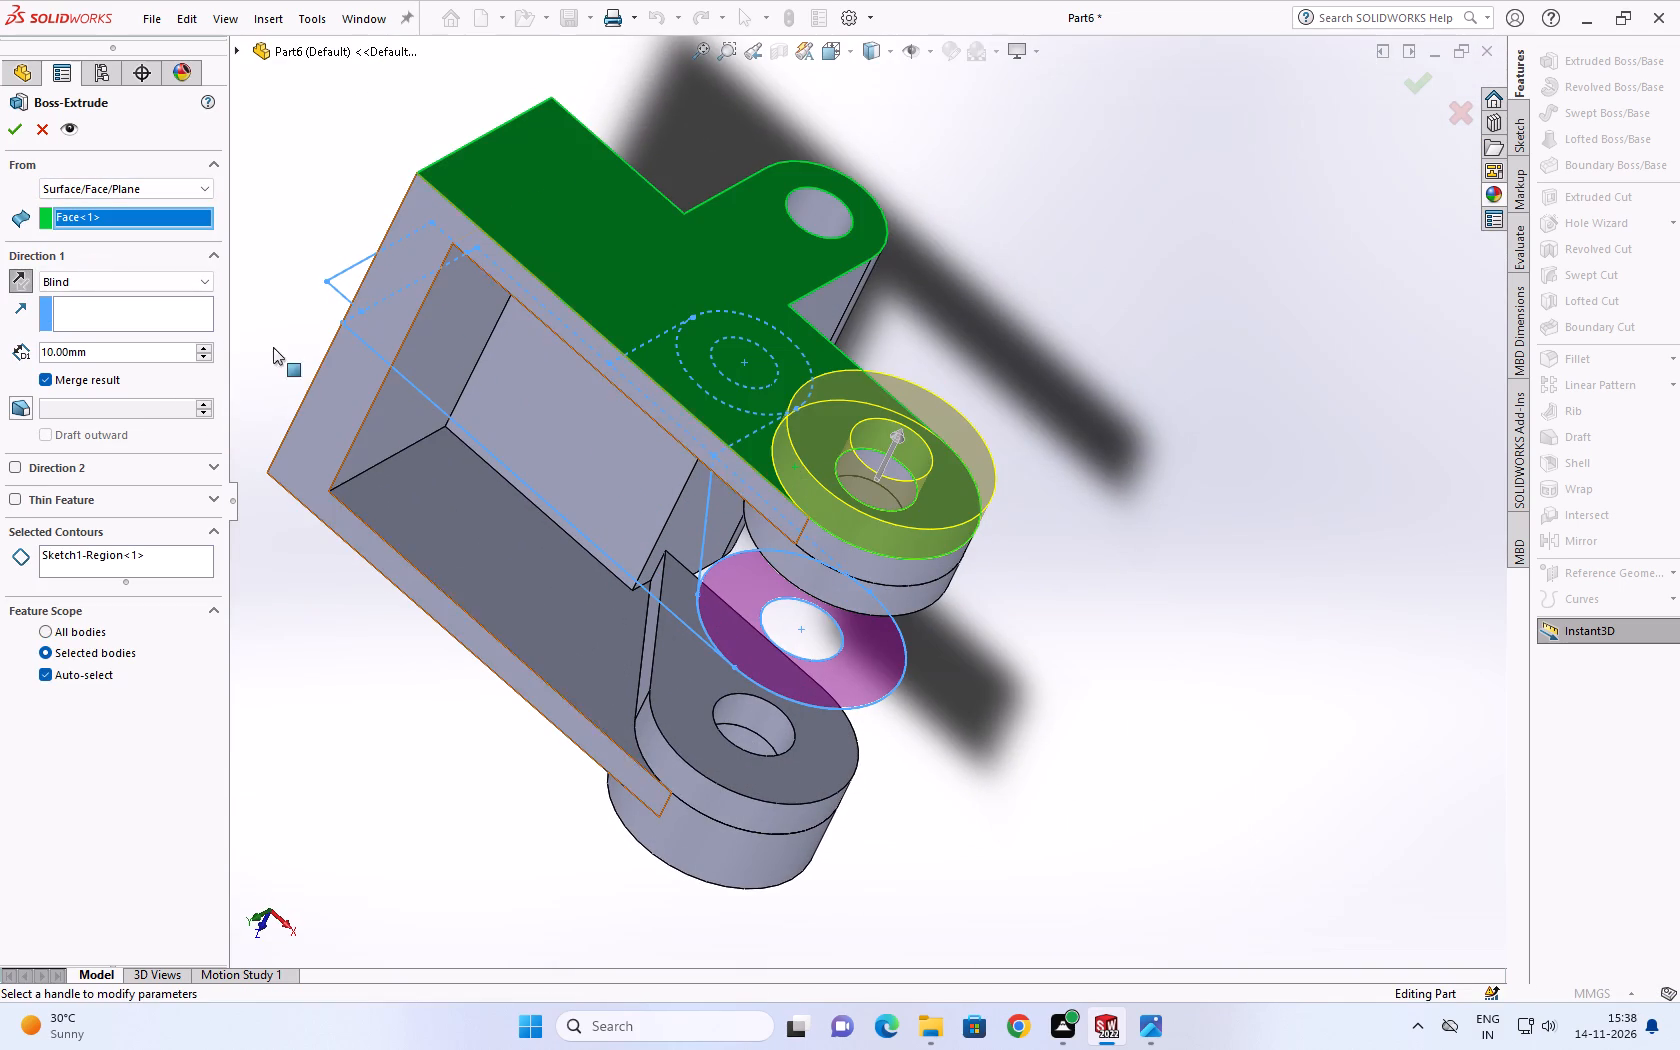
left_click(11, 136)
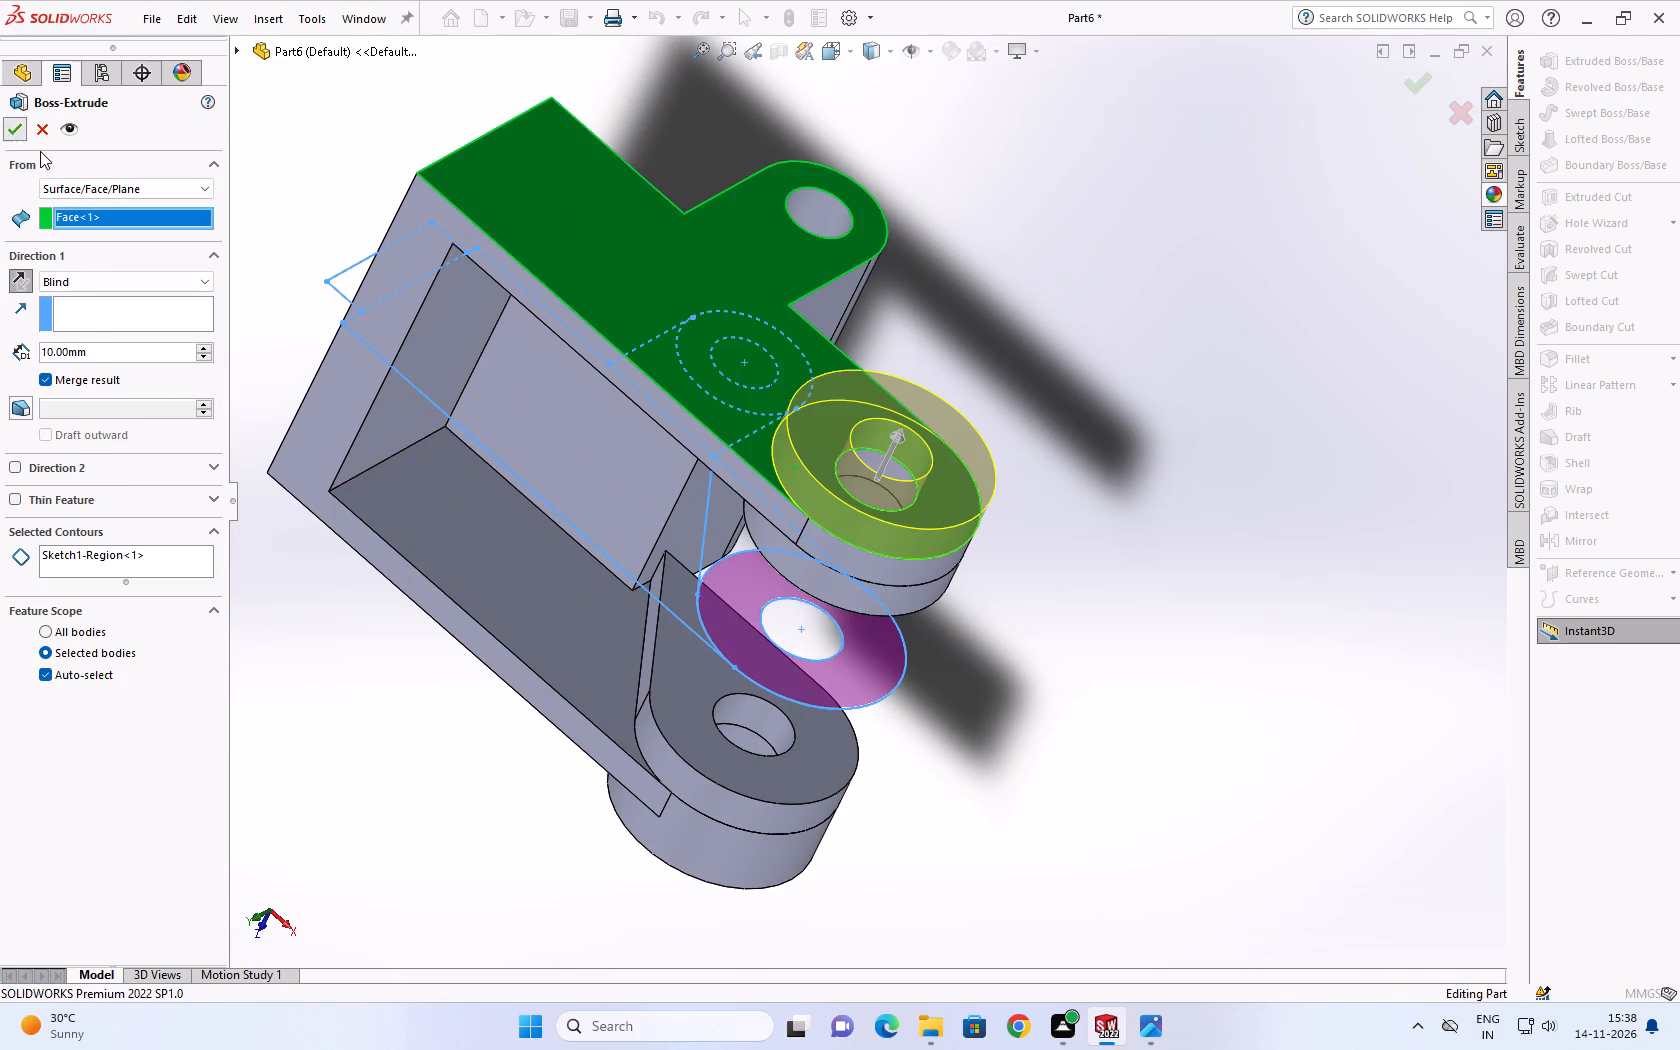
Start a new sketch on the block's flat rear end face, opposite the fork eyes.
scroll(650, 376, "down", 1)
middle_click_drag(651, 376, 800, 258)
scroll(804, 257, "up", 1)
scroll(894, 502, "down", 2)
scroll(914, 497, "up", 1)
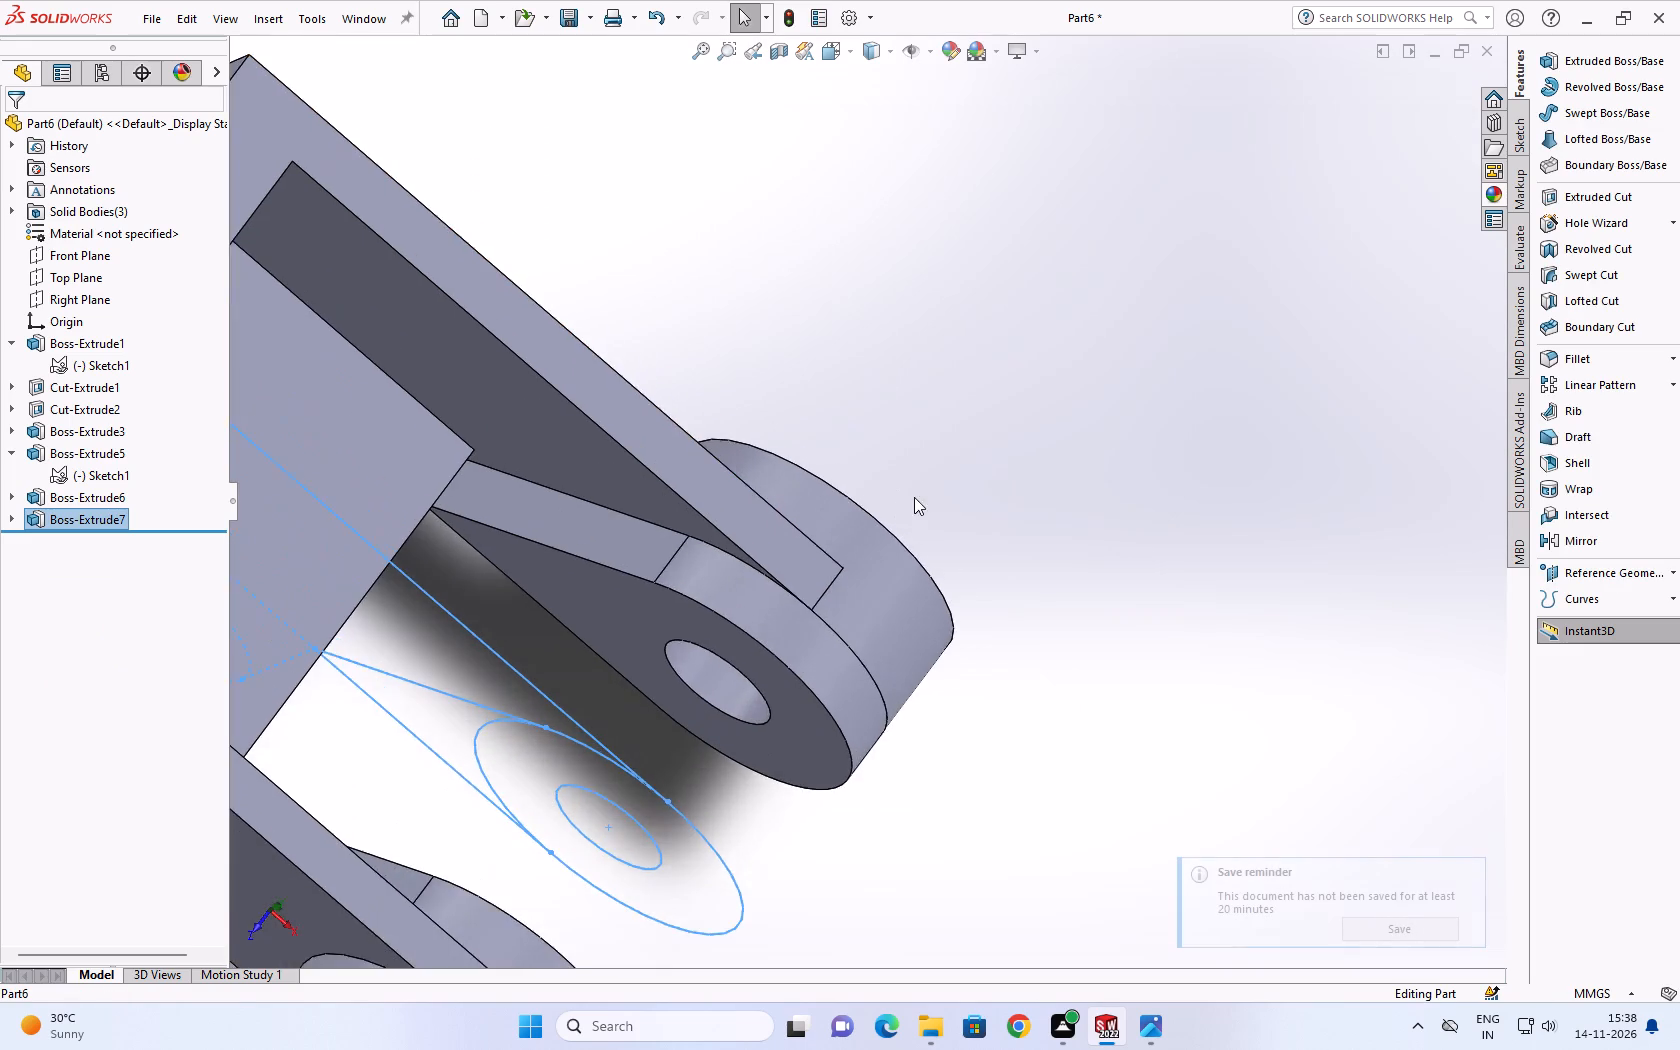
scroll(914, 497, "up", 2)
scroll(971, 568, "up", 3)
scroll(895, 483, "down", 2)
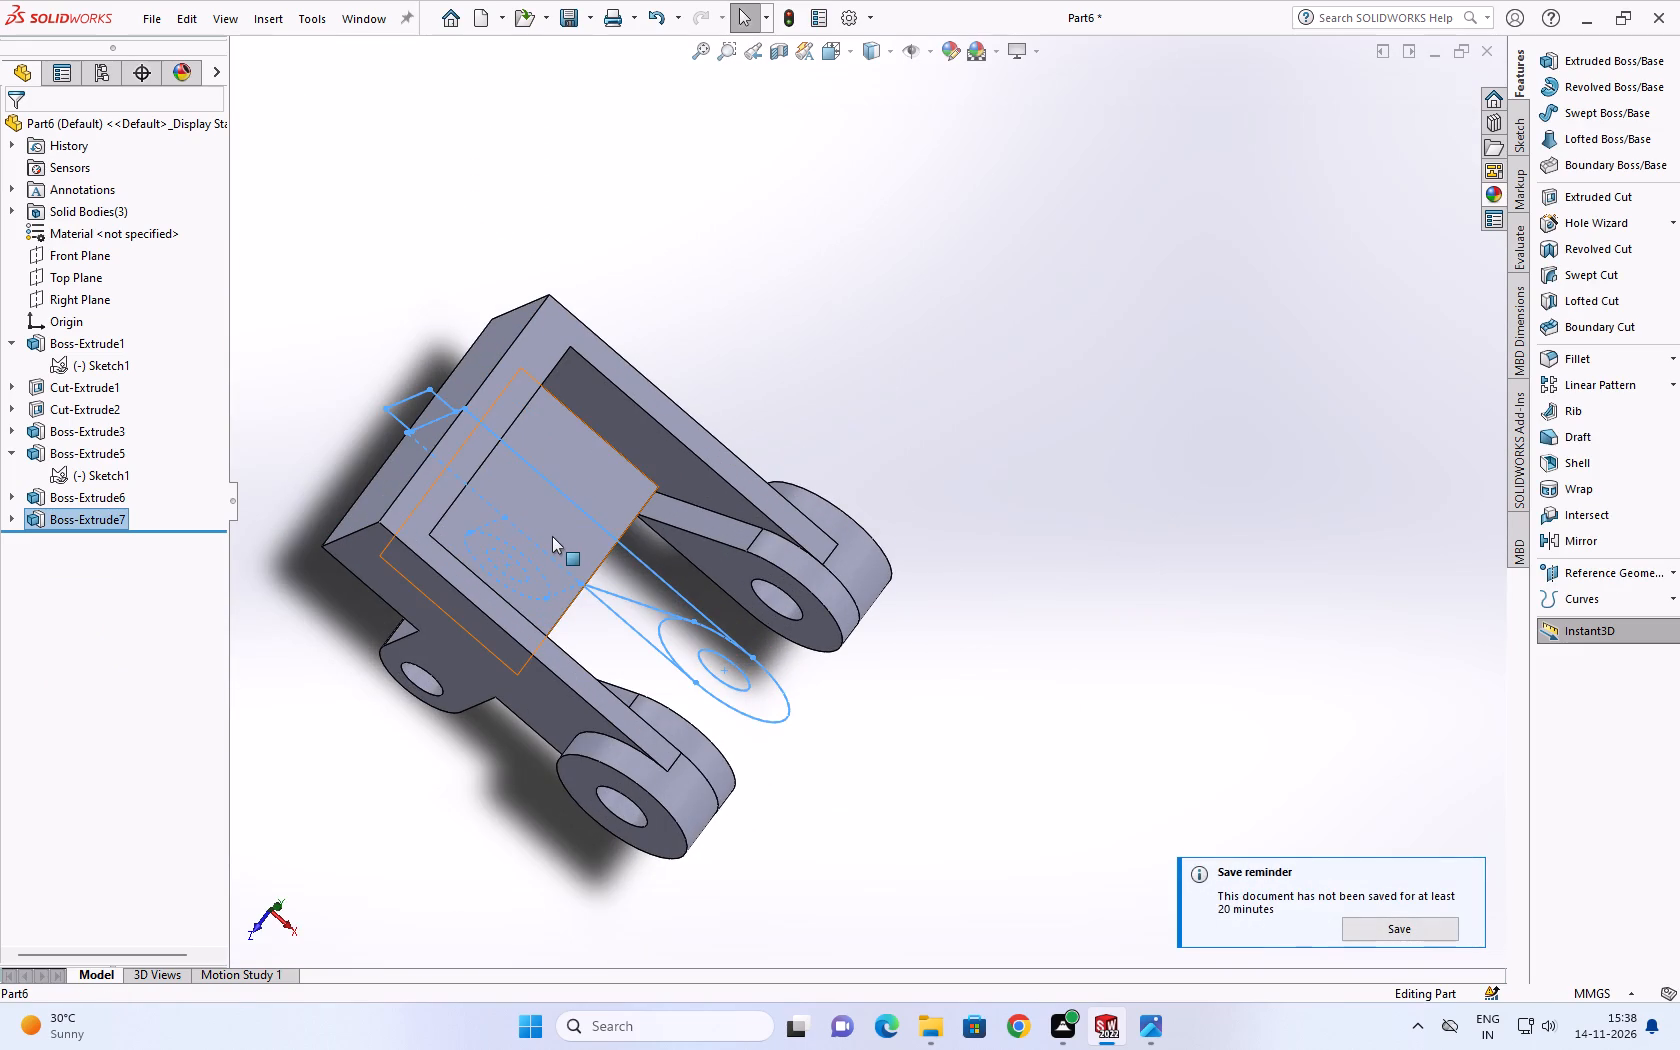
left_click(552, 536)
middle_click_drag(625, 526, 805, 275)
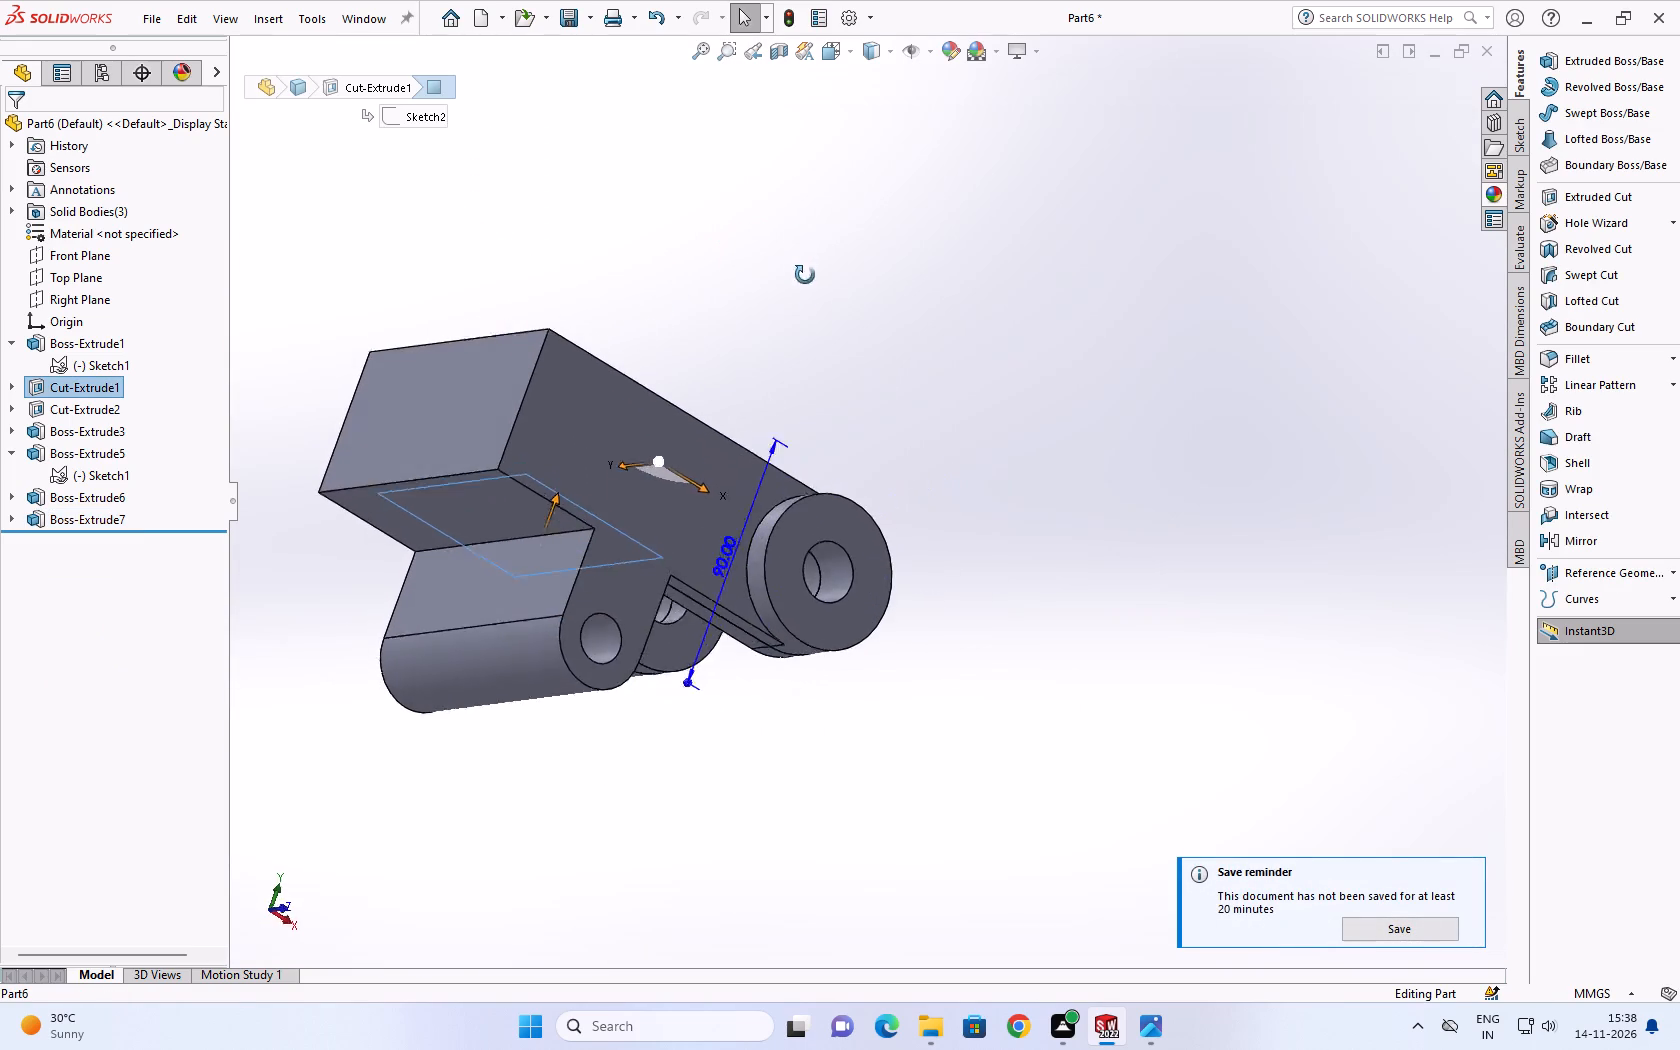
middle_click_drag(805, 275, 797, 359)
left_click(472, 456)
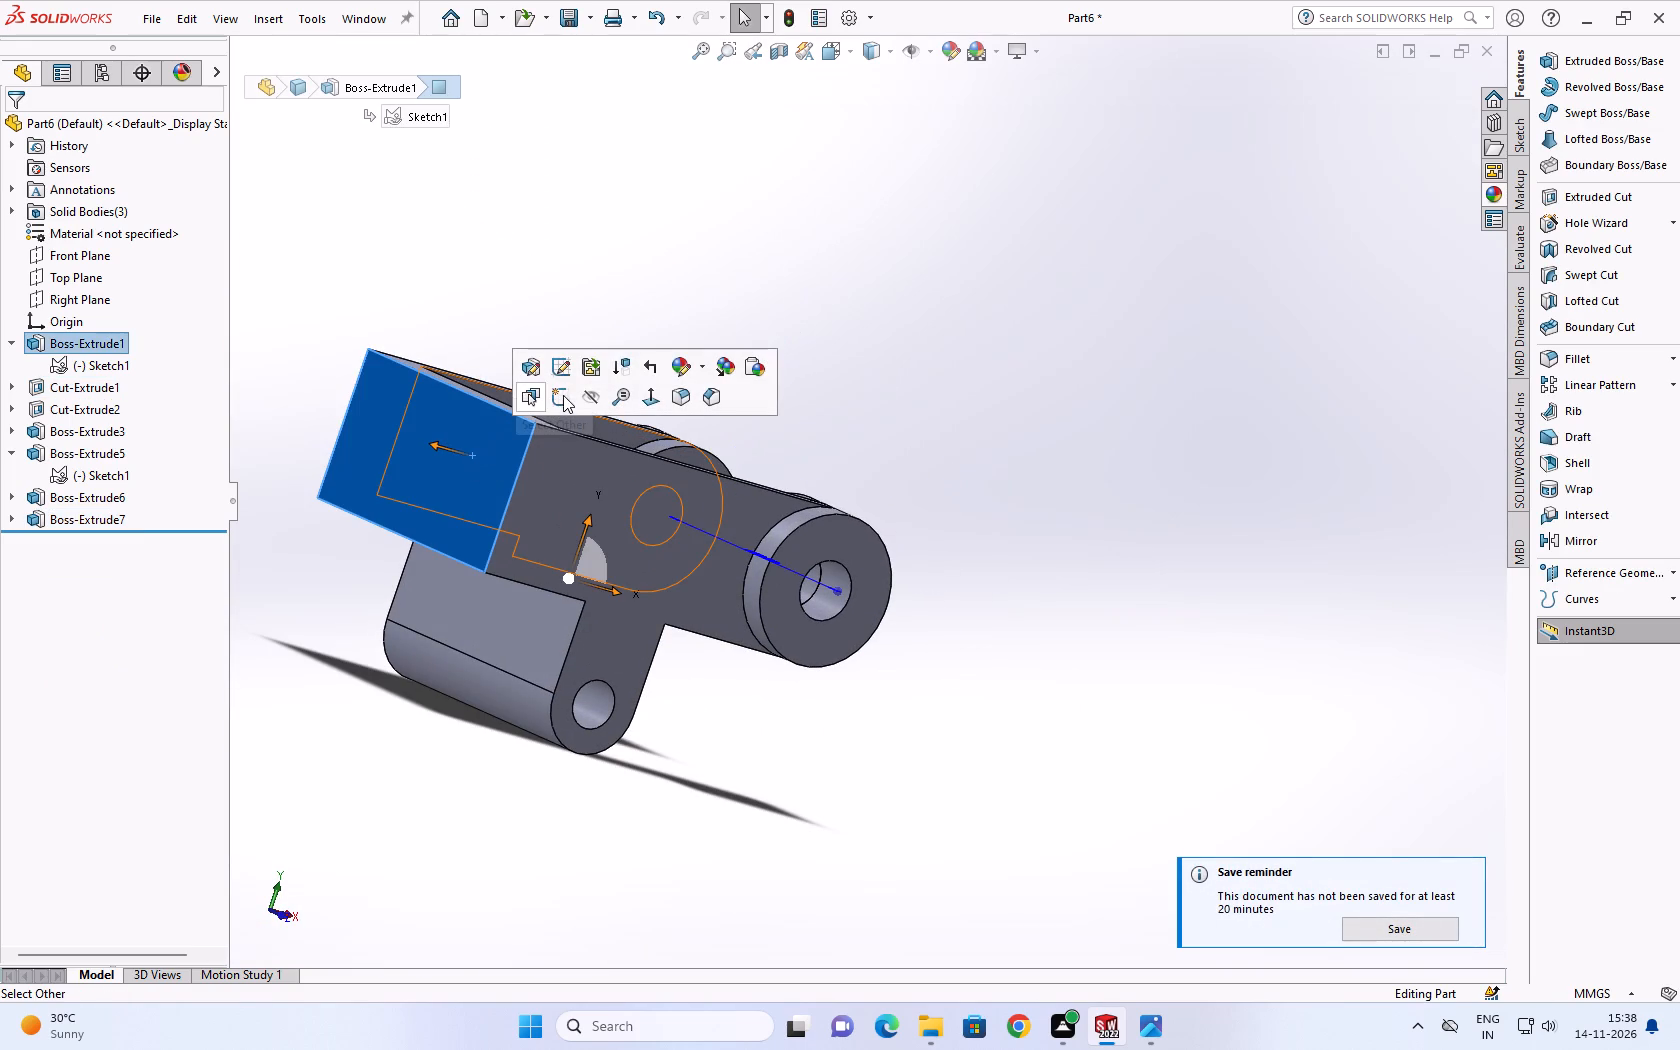
left_click(564, 394)
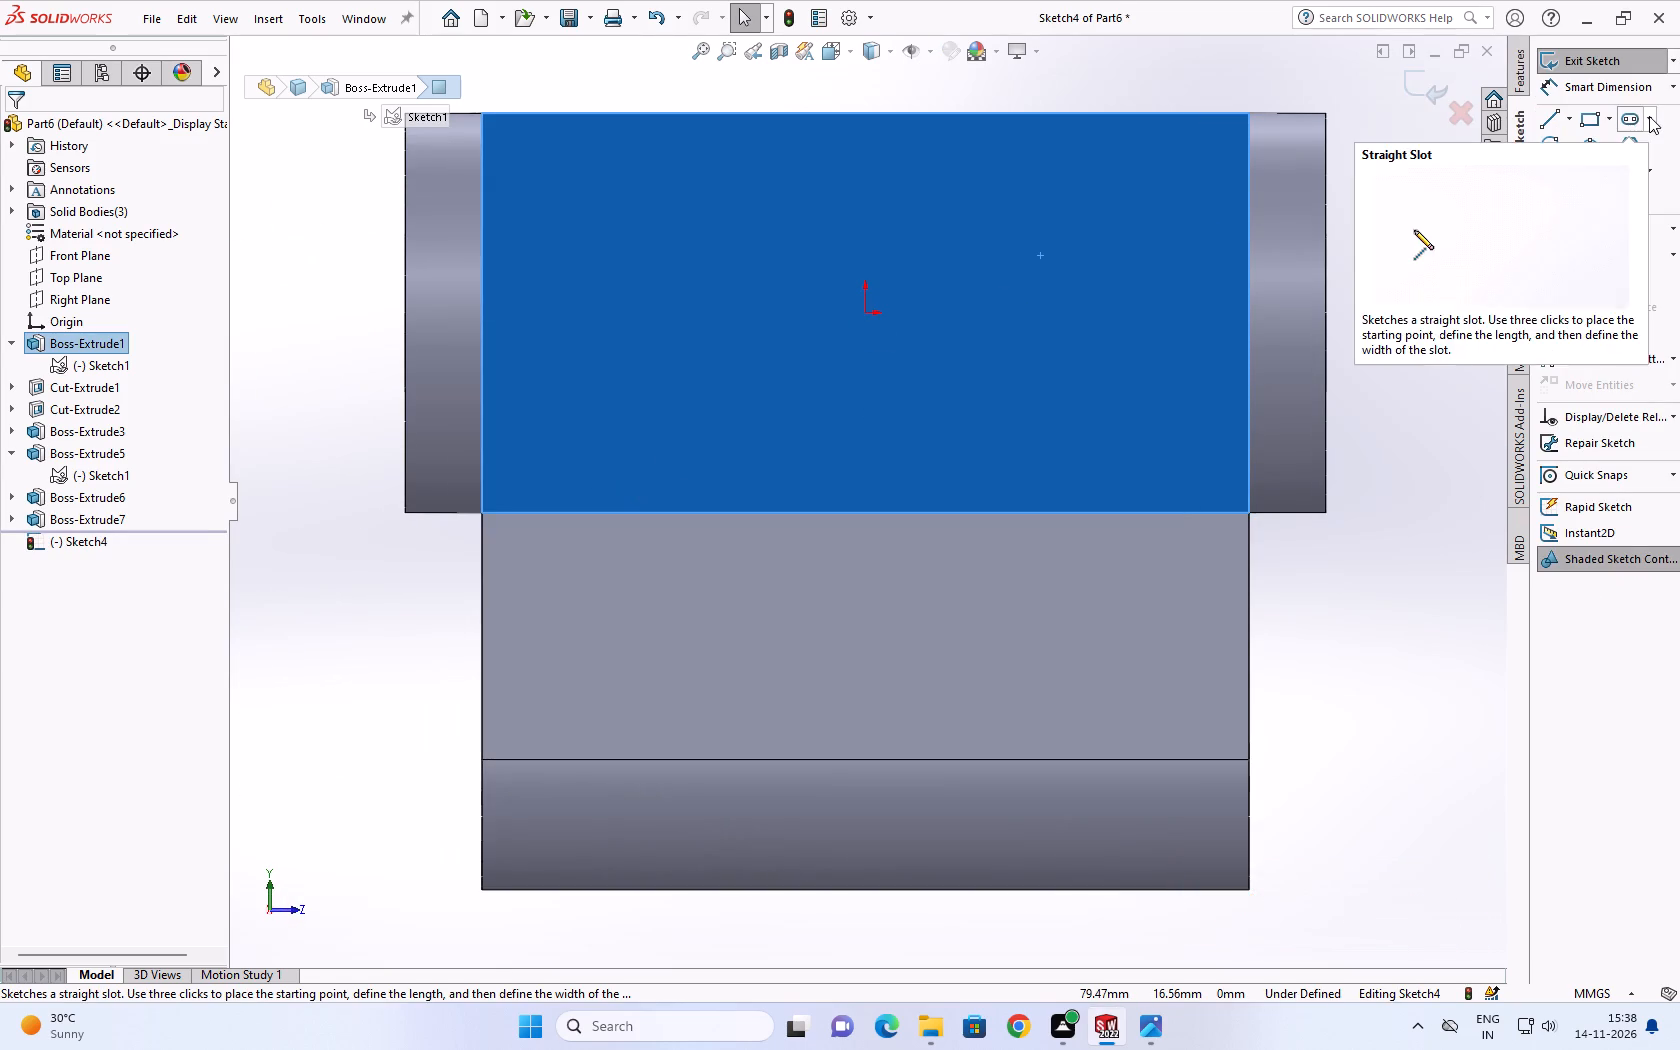
Sketch a vertical straight slot down from the origin, about 40 mm between centres and about 21 mm wide.
left_click(1649, 116)
left_click(1536, 120)
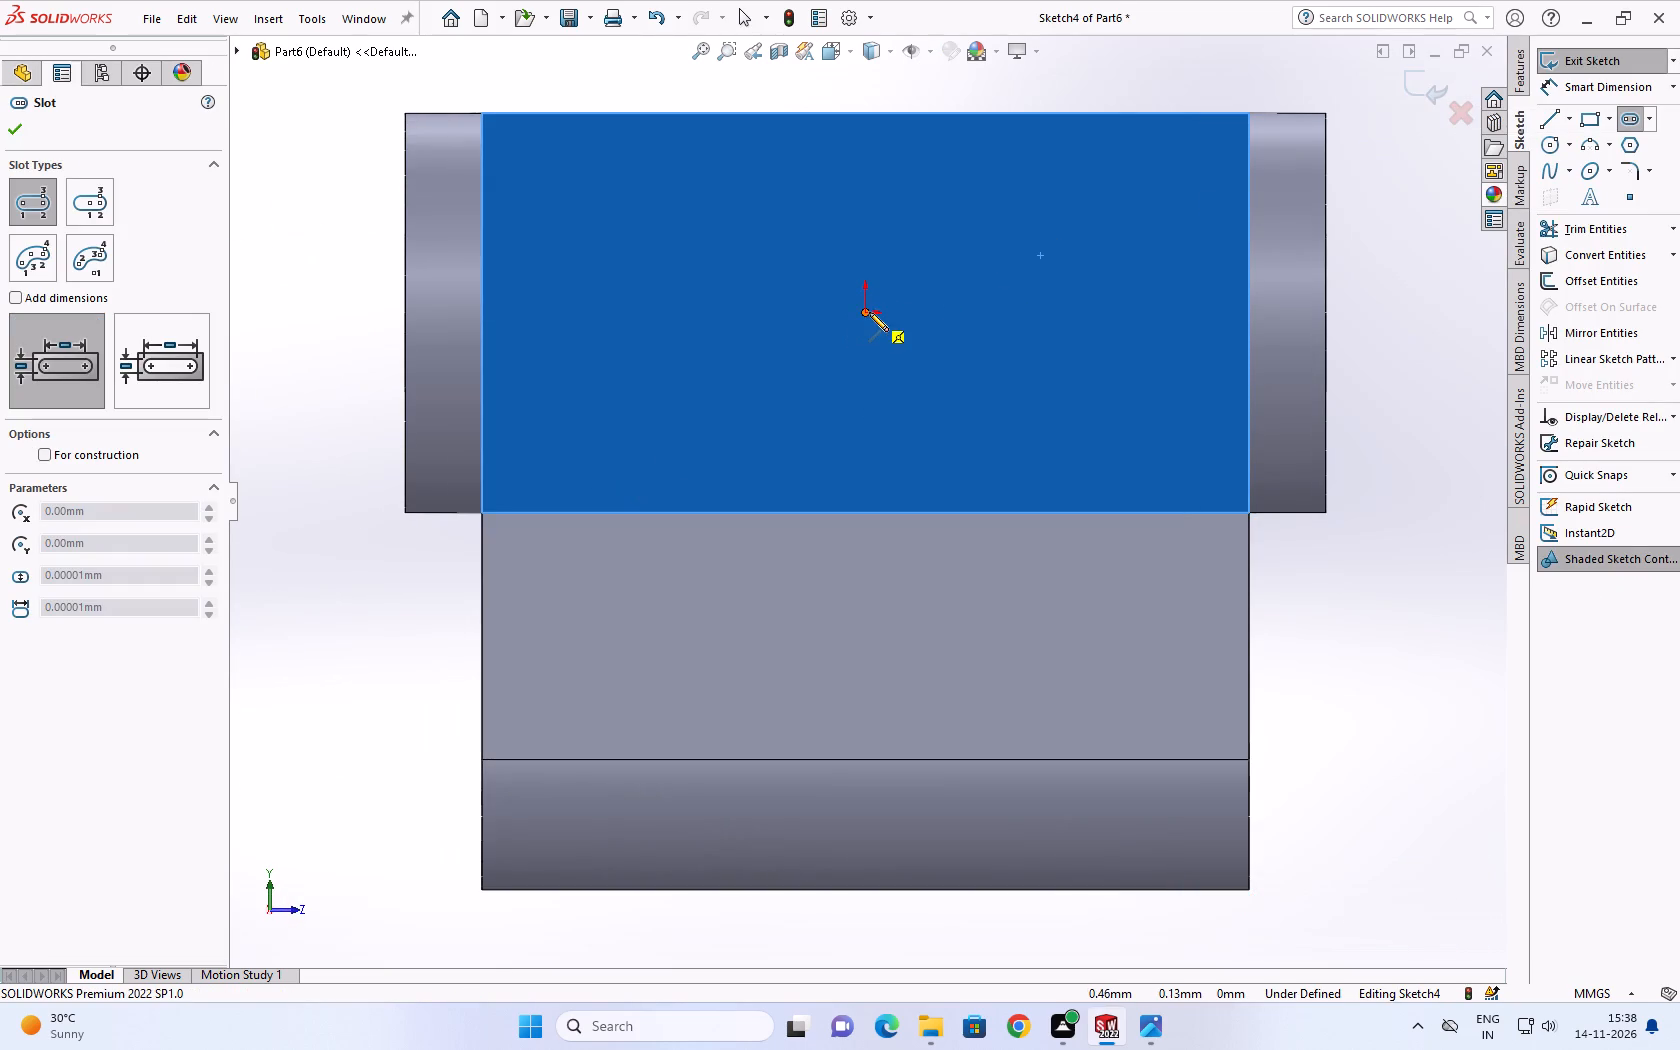
left_click(91, 205)
left_click(22, 209)
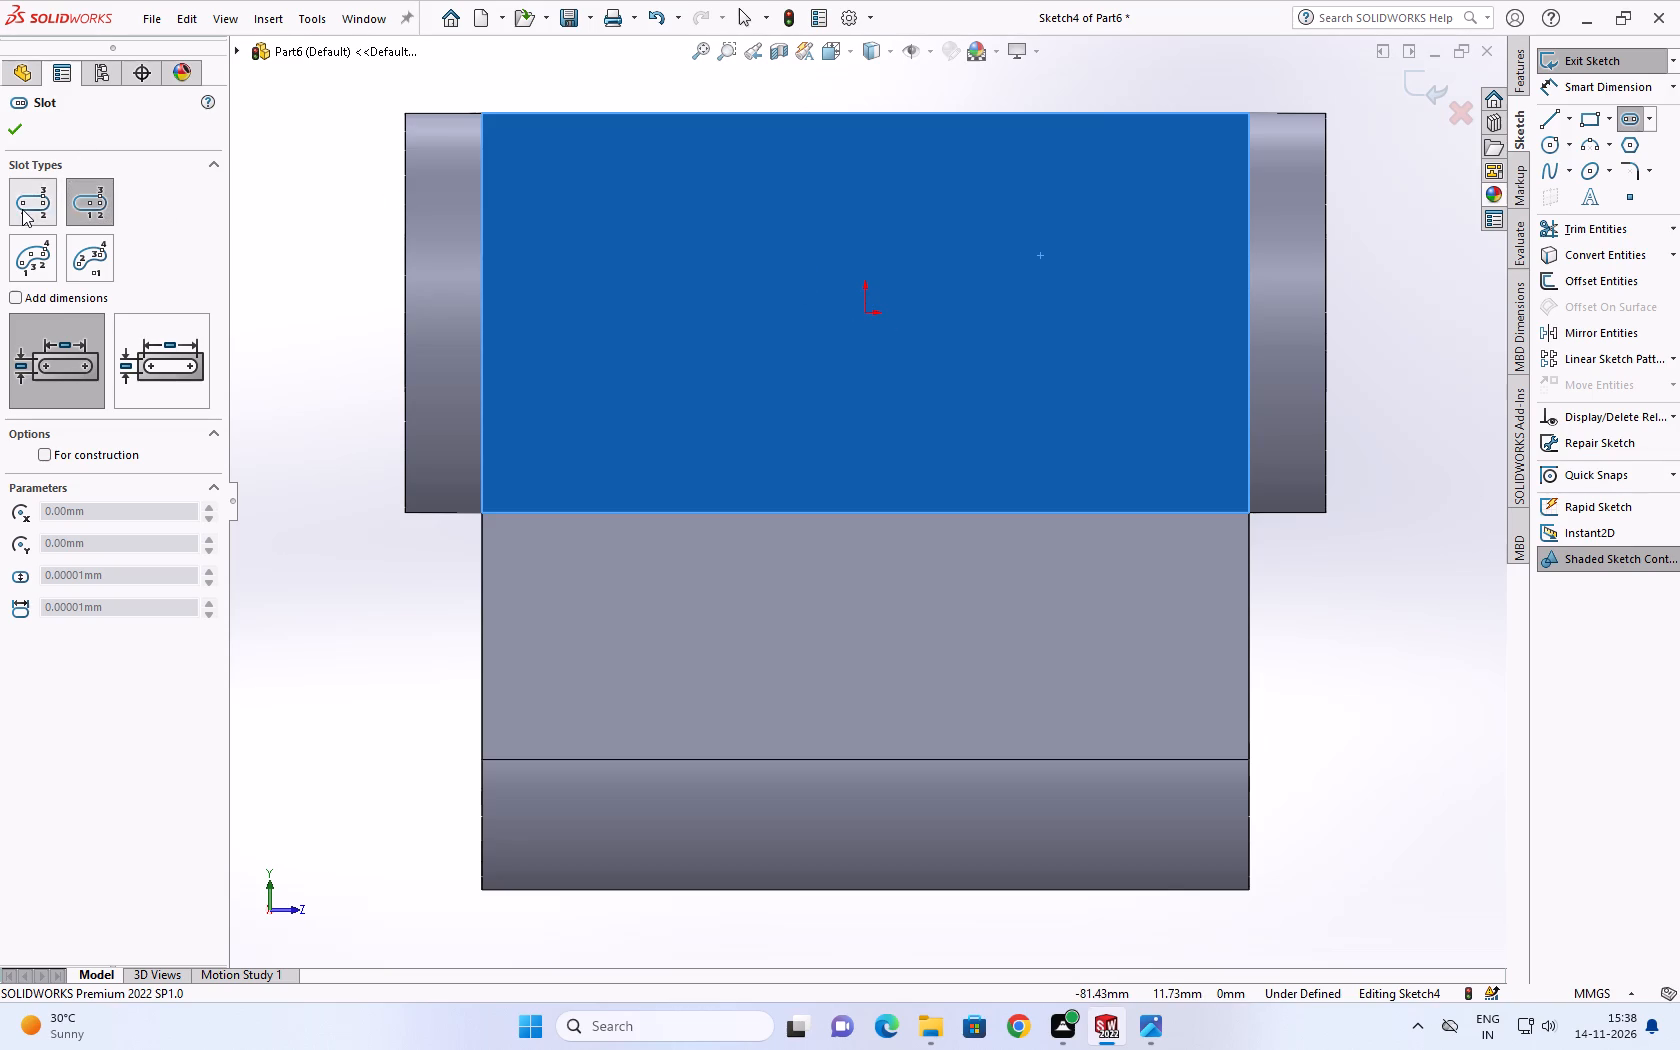
left_click(867, 315)
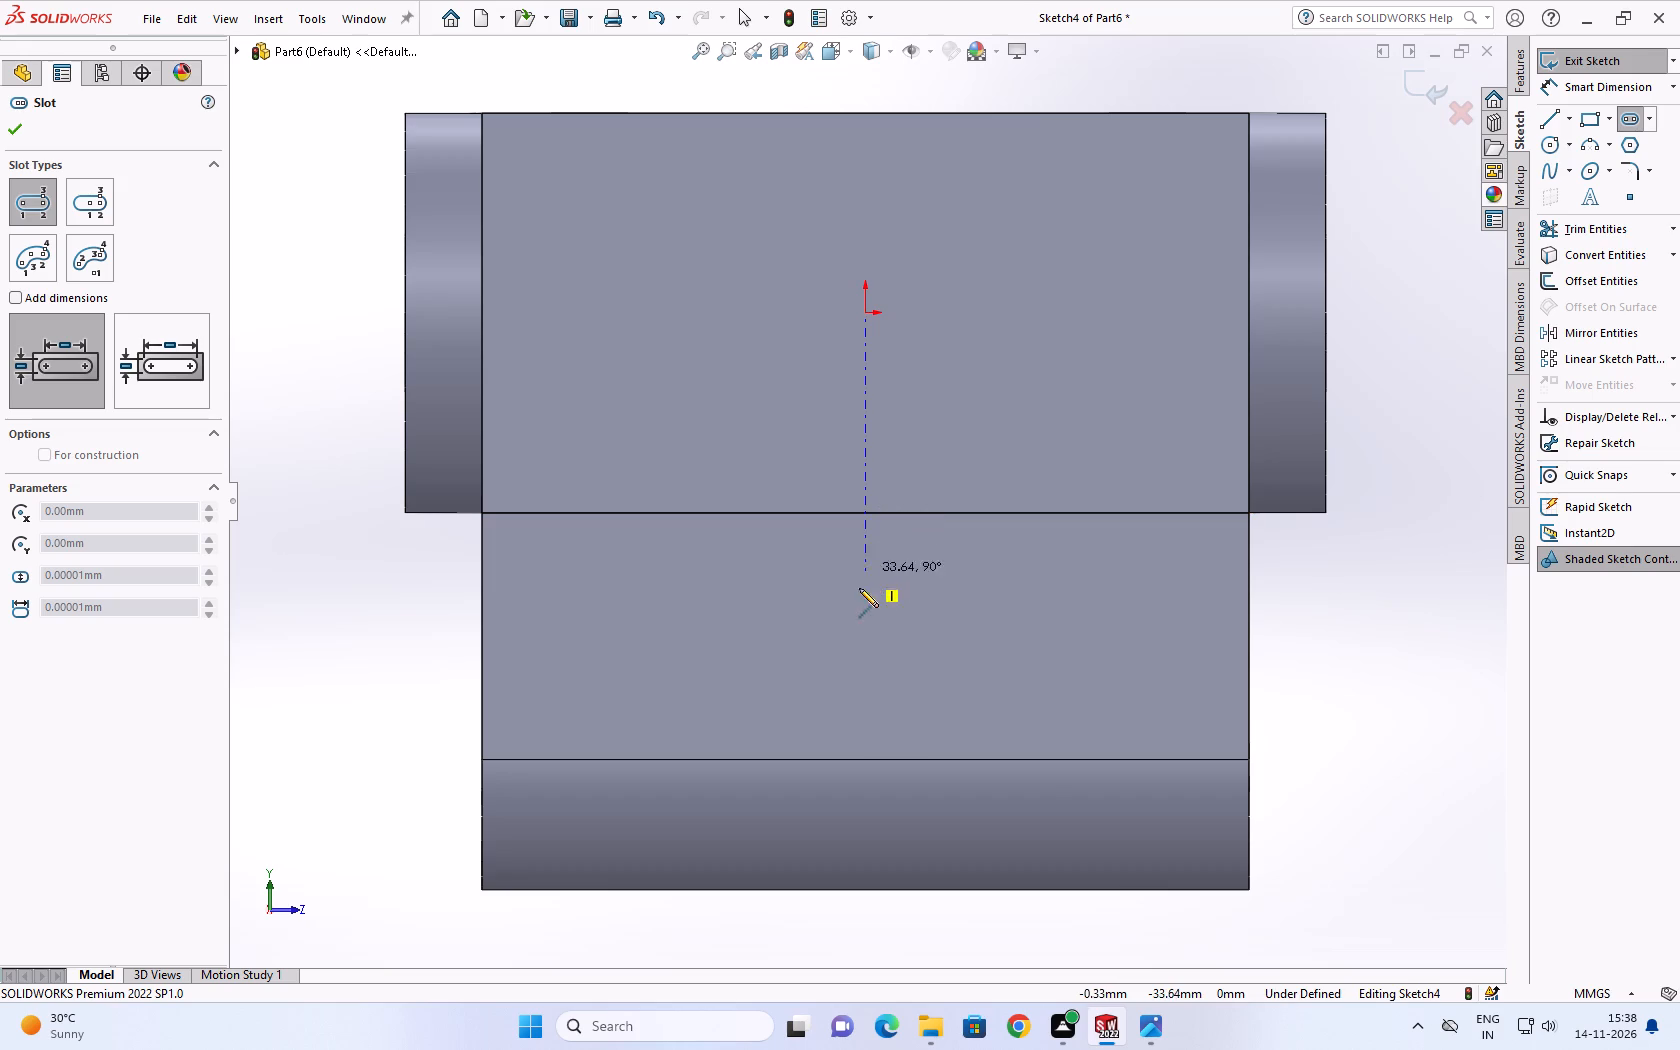
left_click(861, 618)
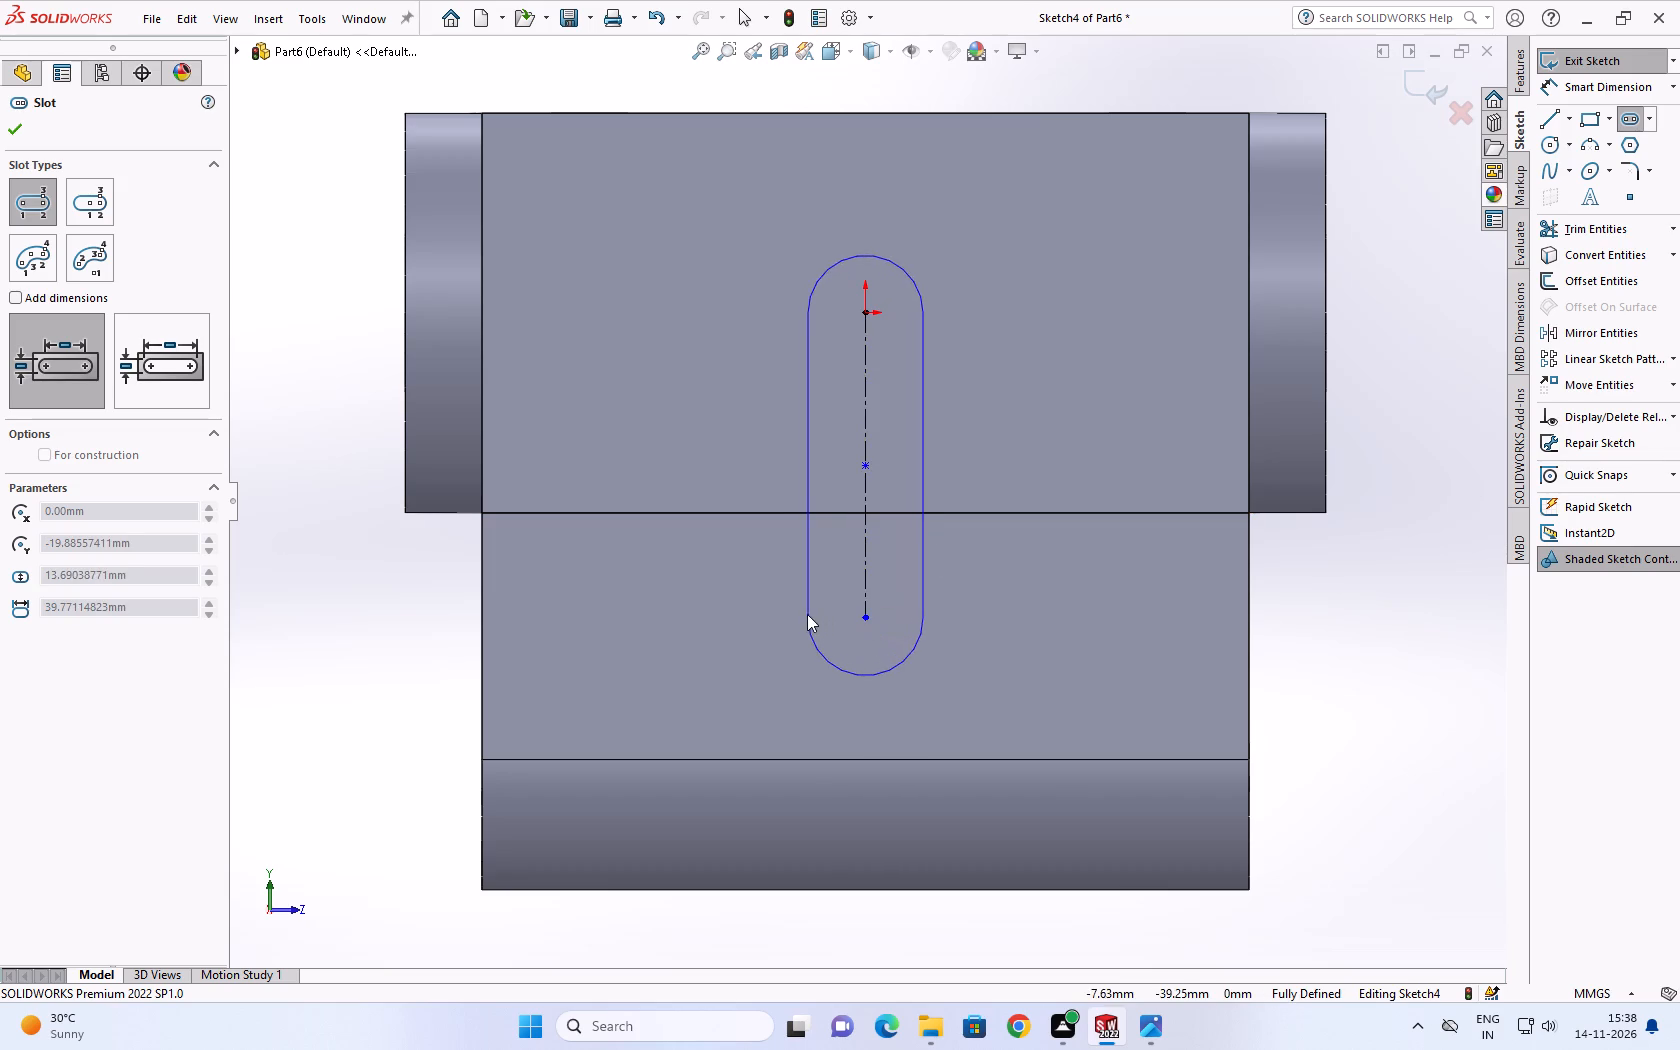
left_click(784, 610)
scroll(929, 502, "down", 3)
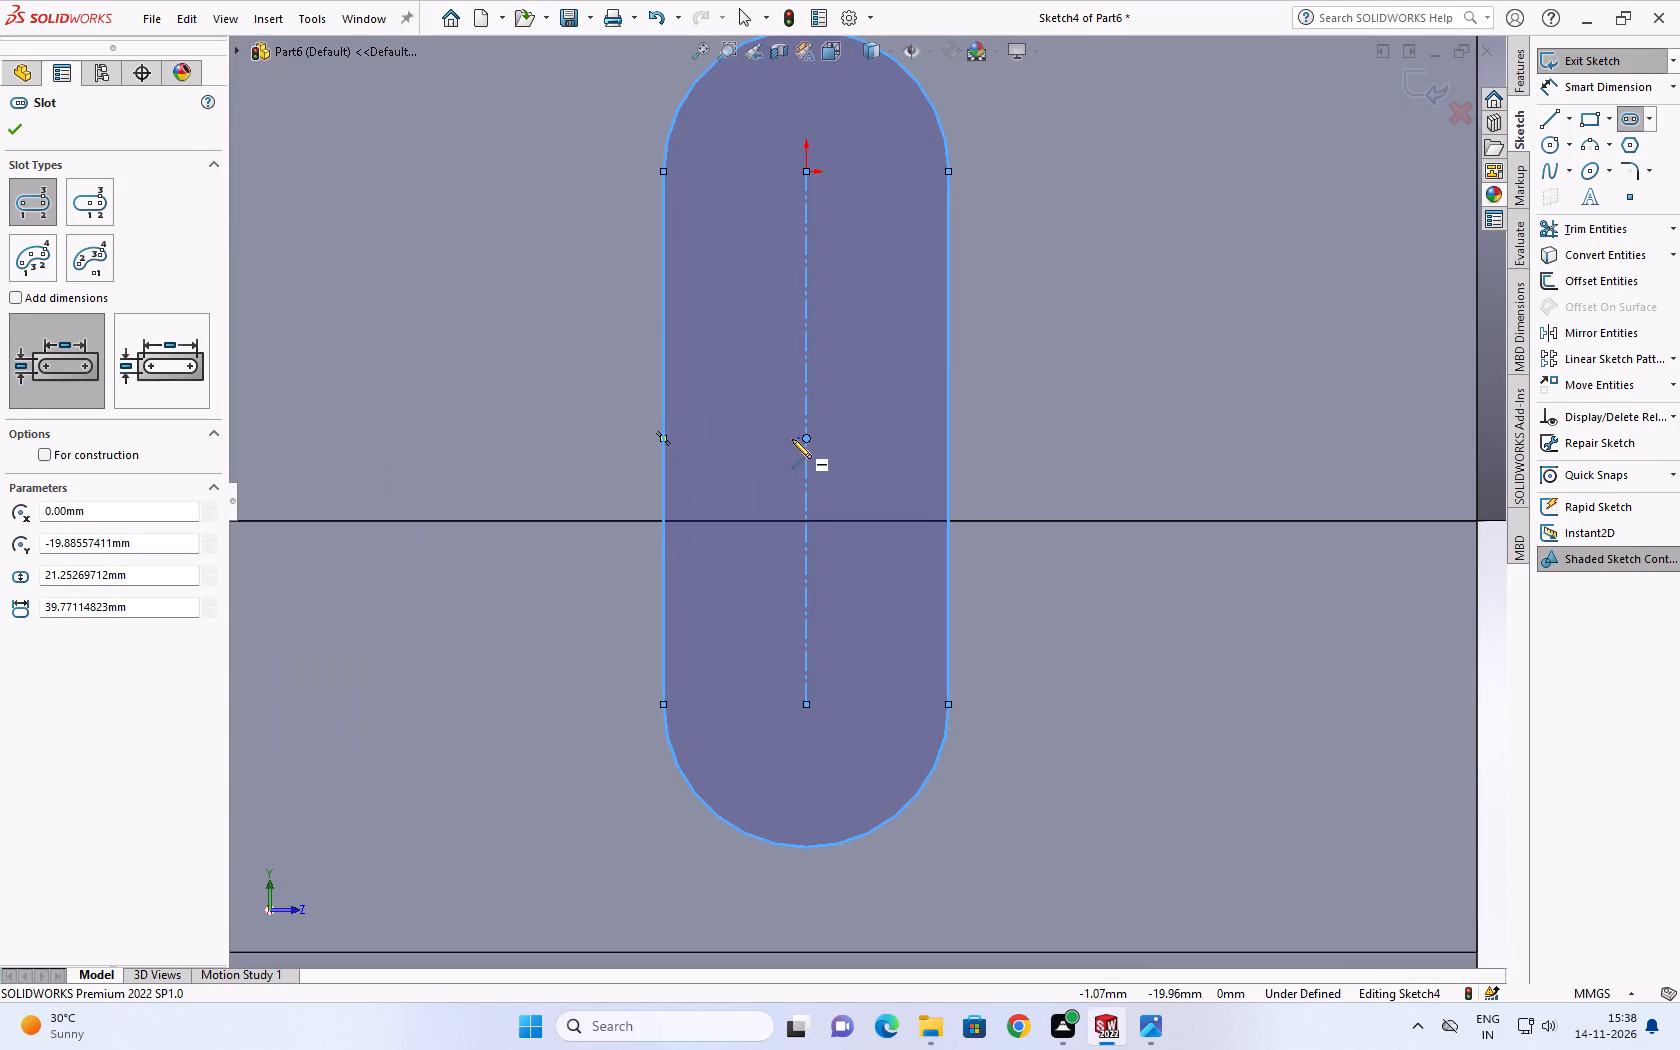
Make the slot's centre point coincident with the horizontal lower edge of the block's rear face.
key("Escape")
left_click(806, 435)
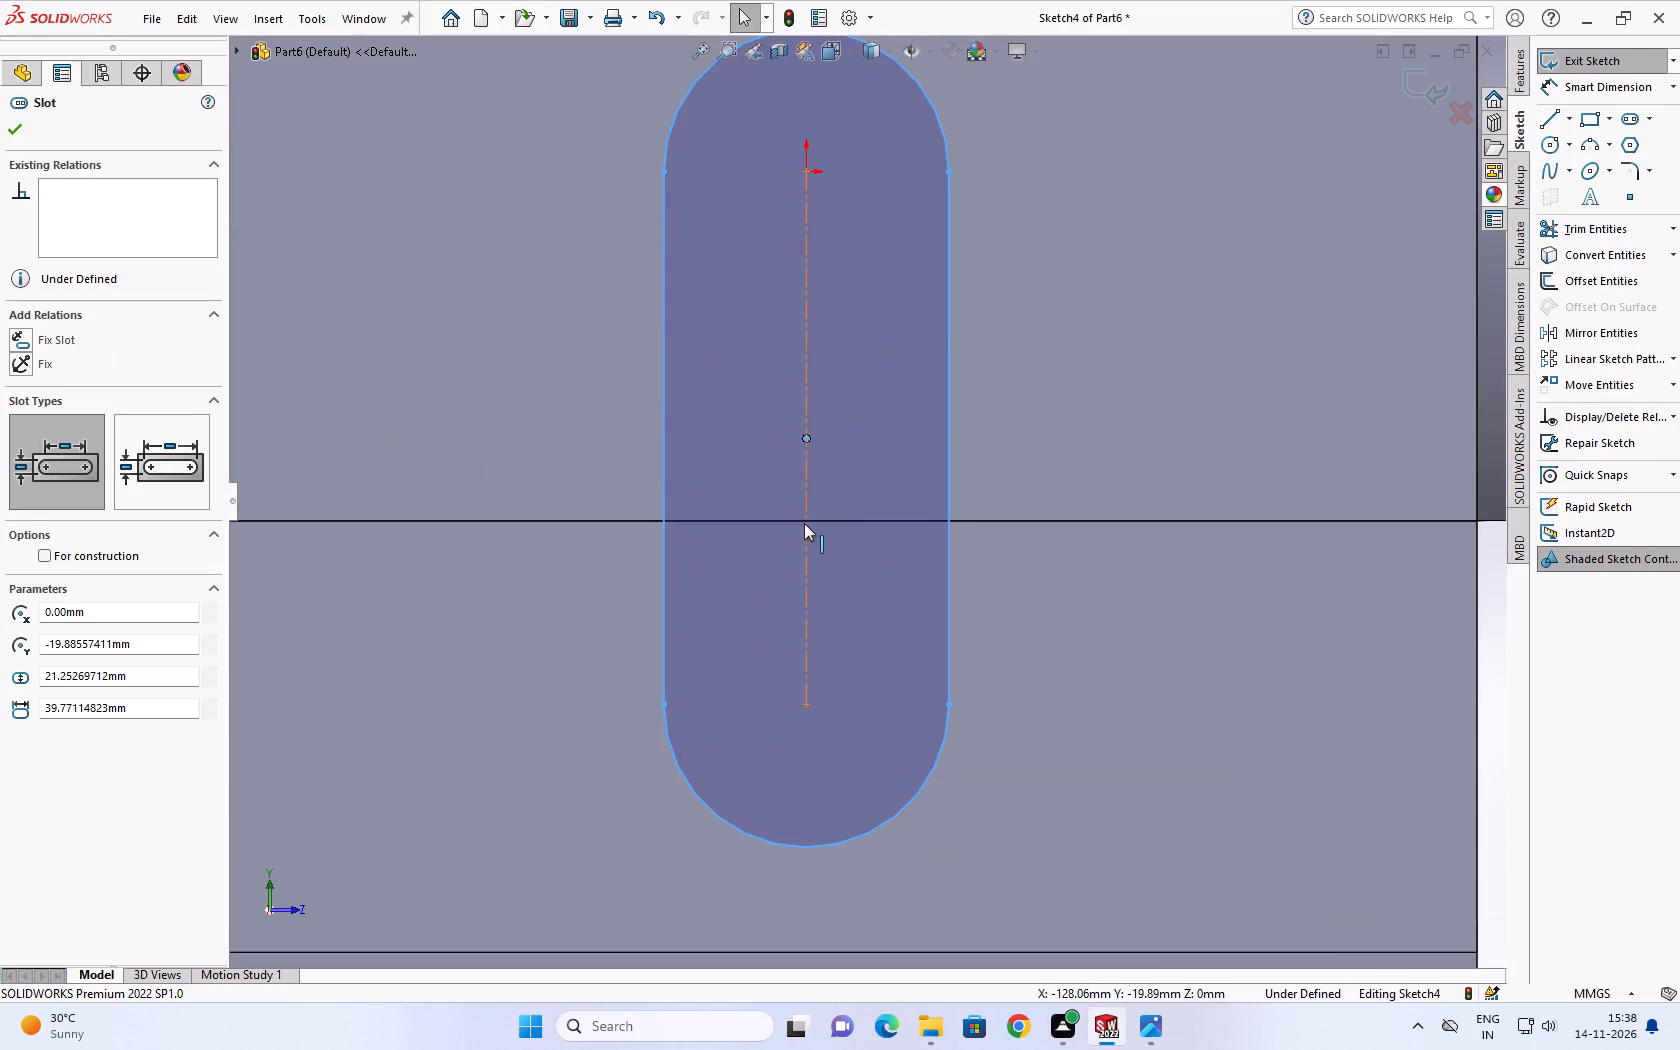
left_click(786, 521, "ctrl")
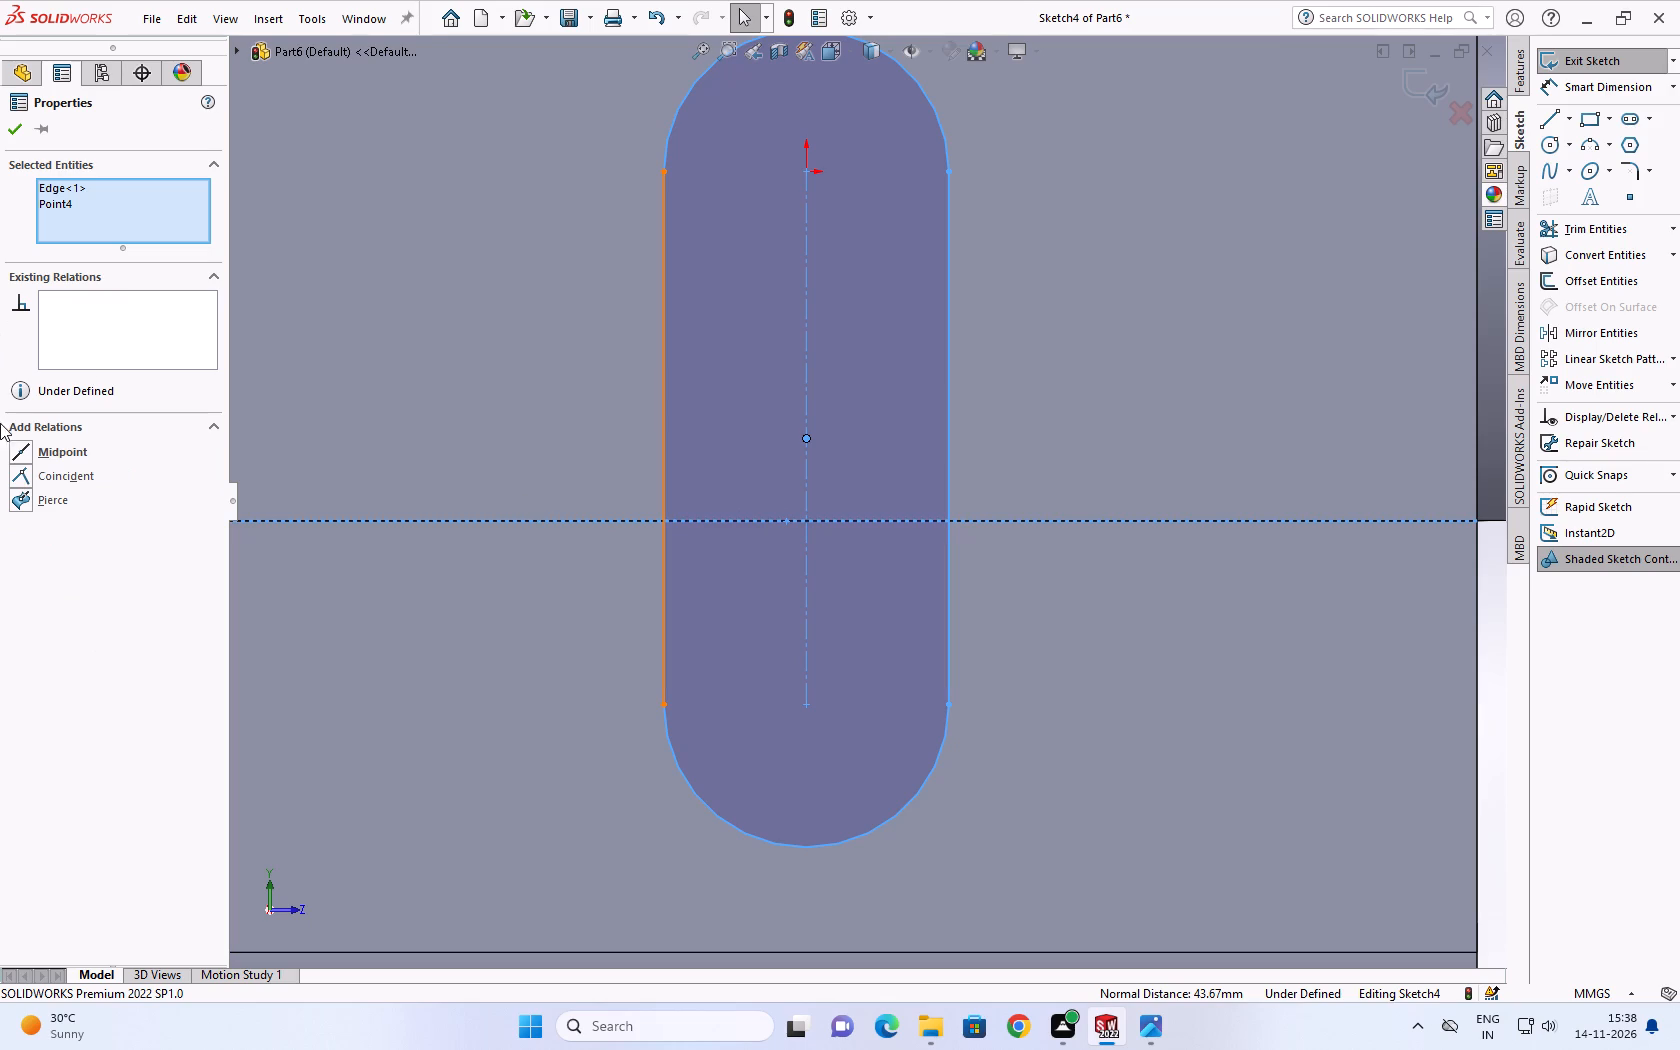
left_click(22, 471)
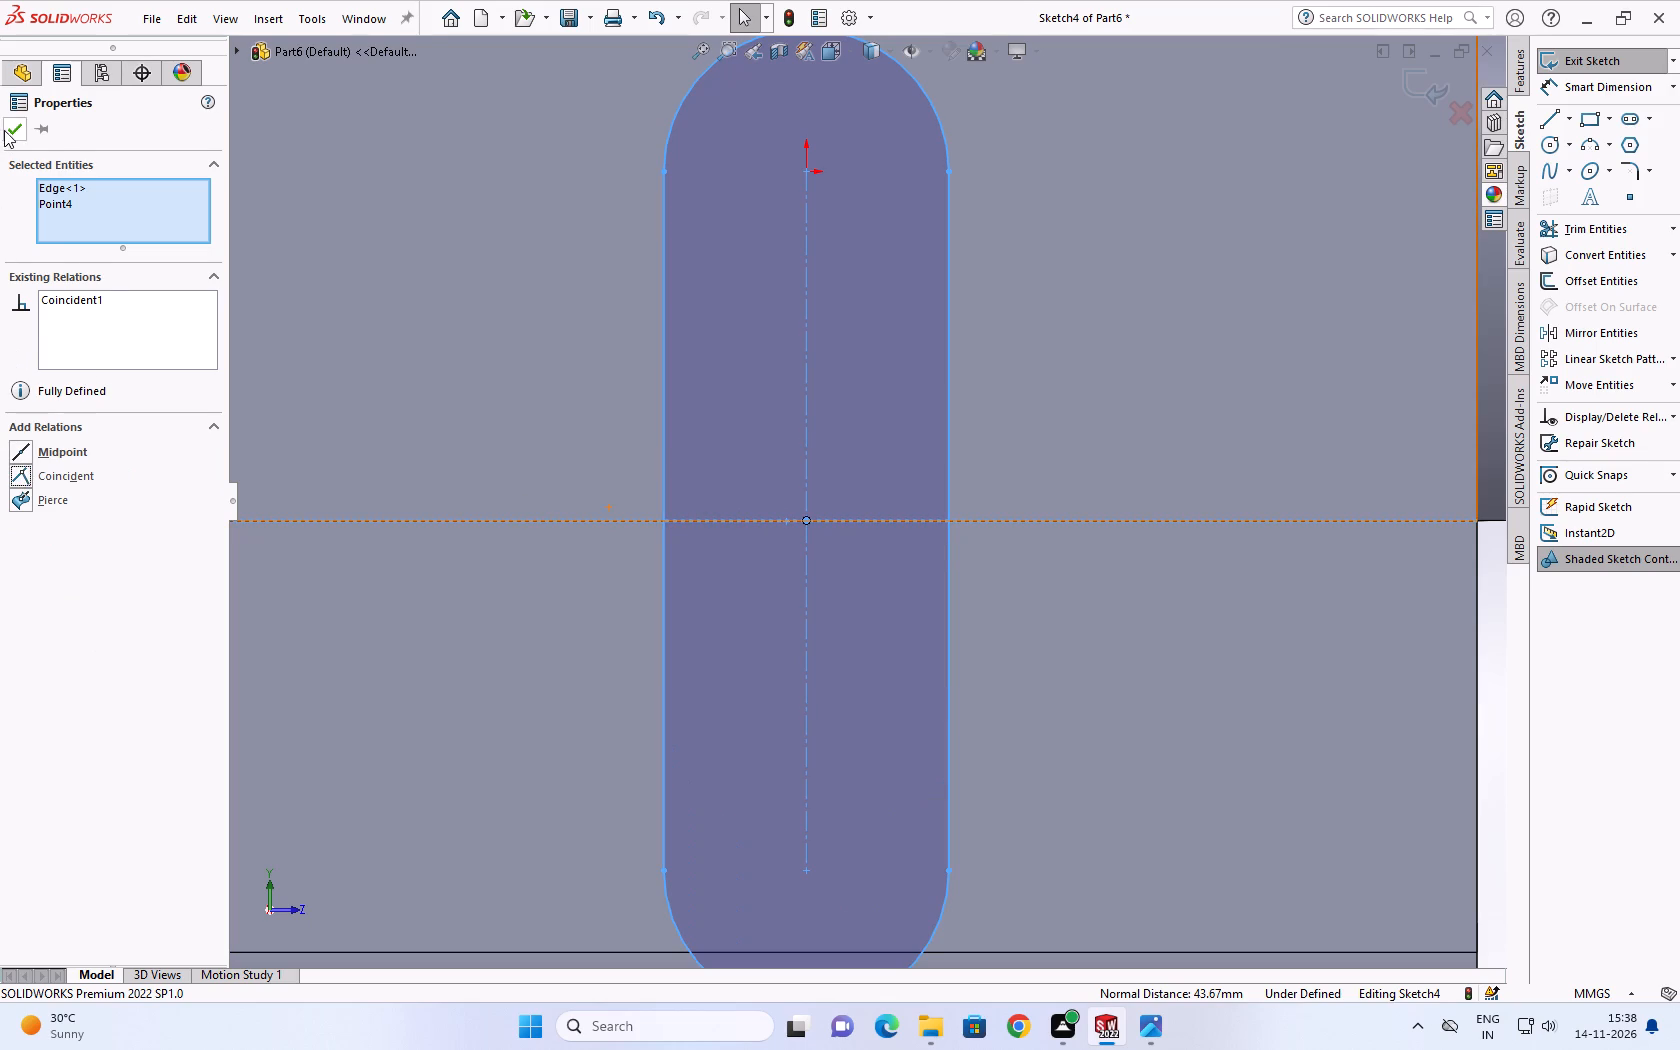
left_click(5, 130)
Sketch a horizontal line about 21 mm long across the slot, along the rear face's lower edge, joining both straight sides.
left_click(1541, 121)
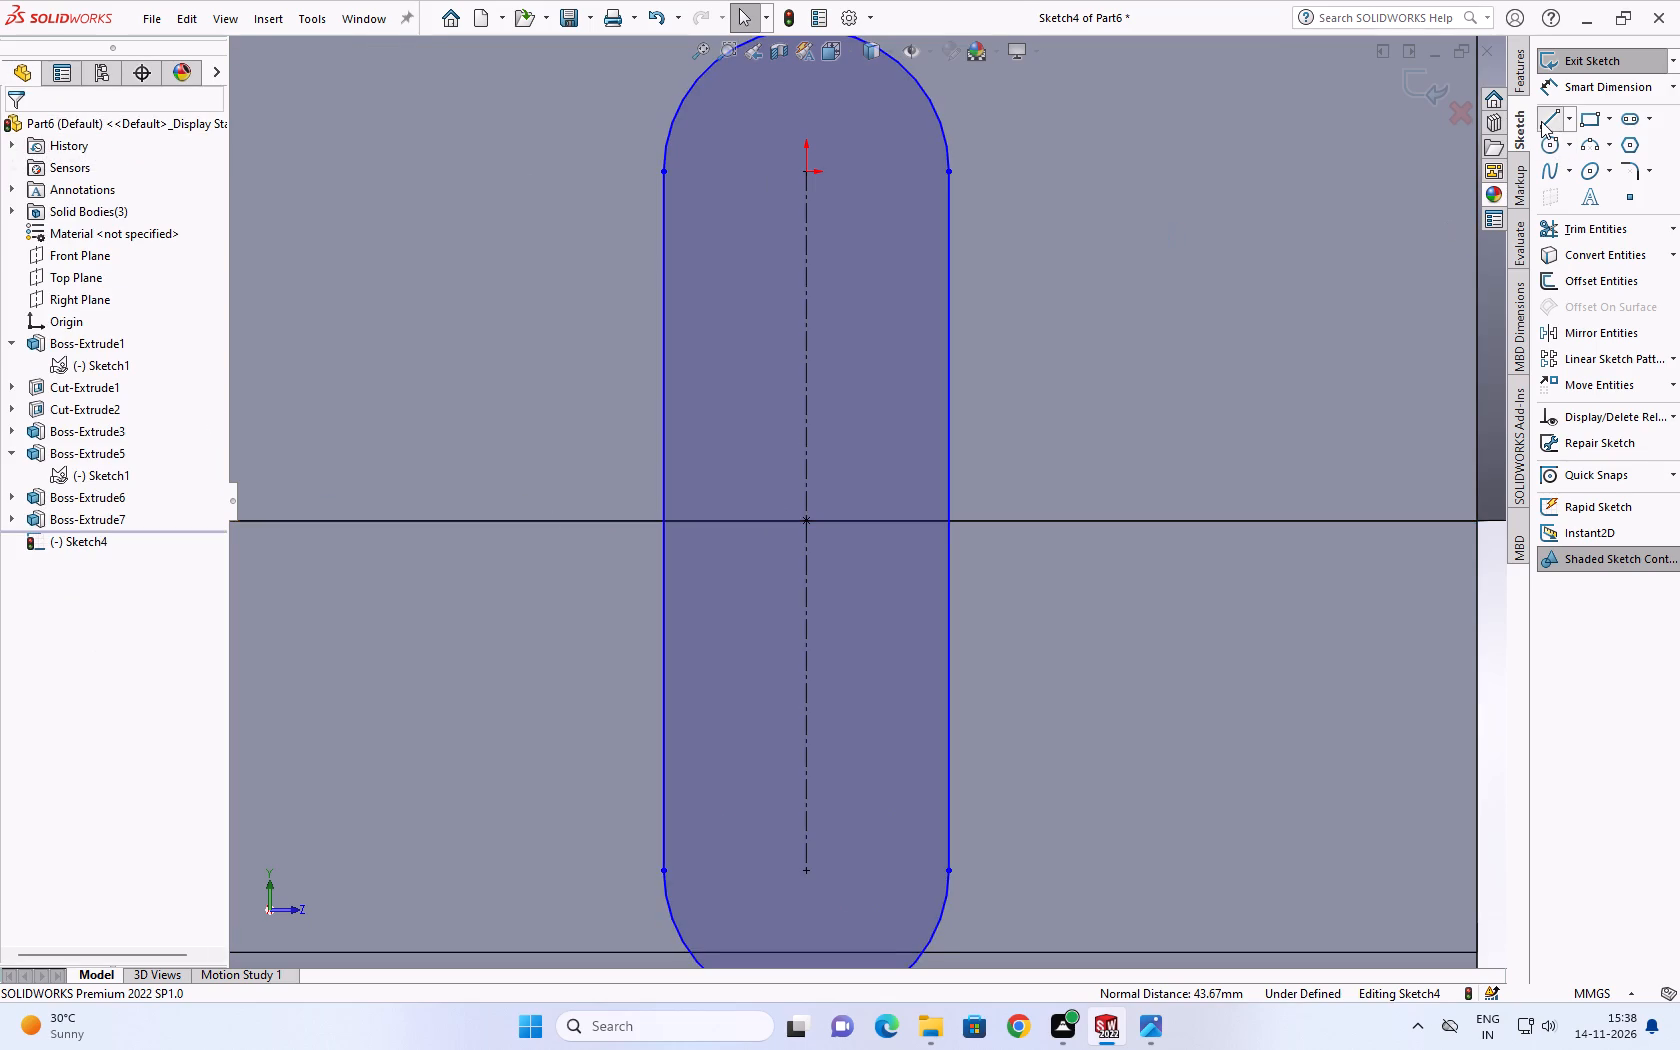
left_click(664, 518)
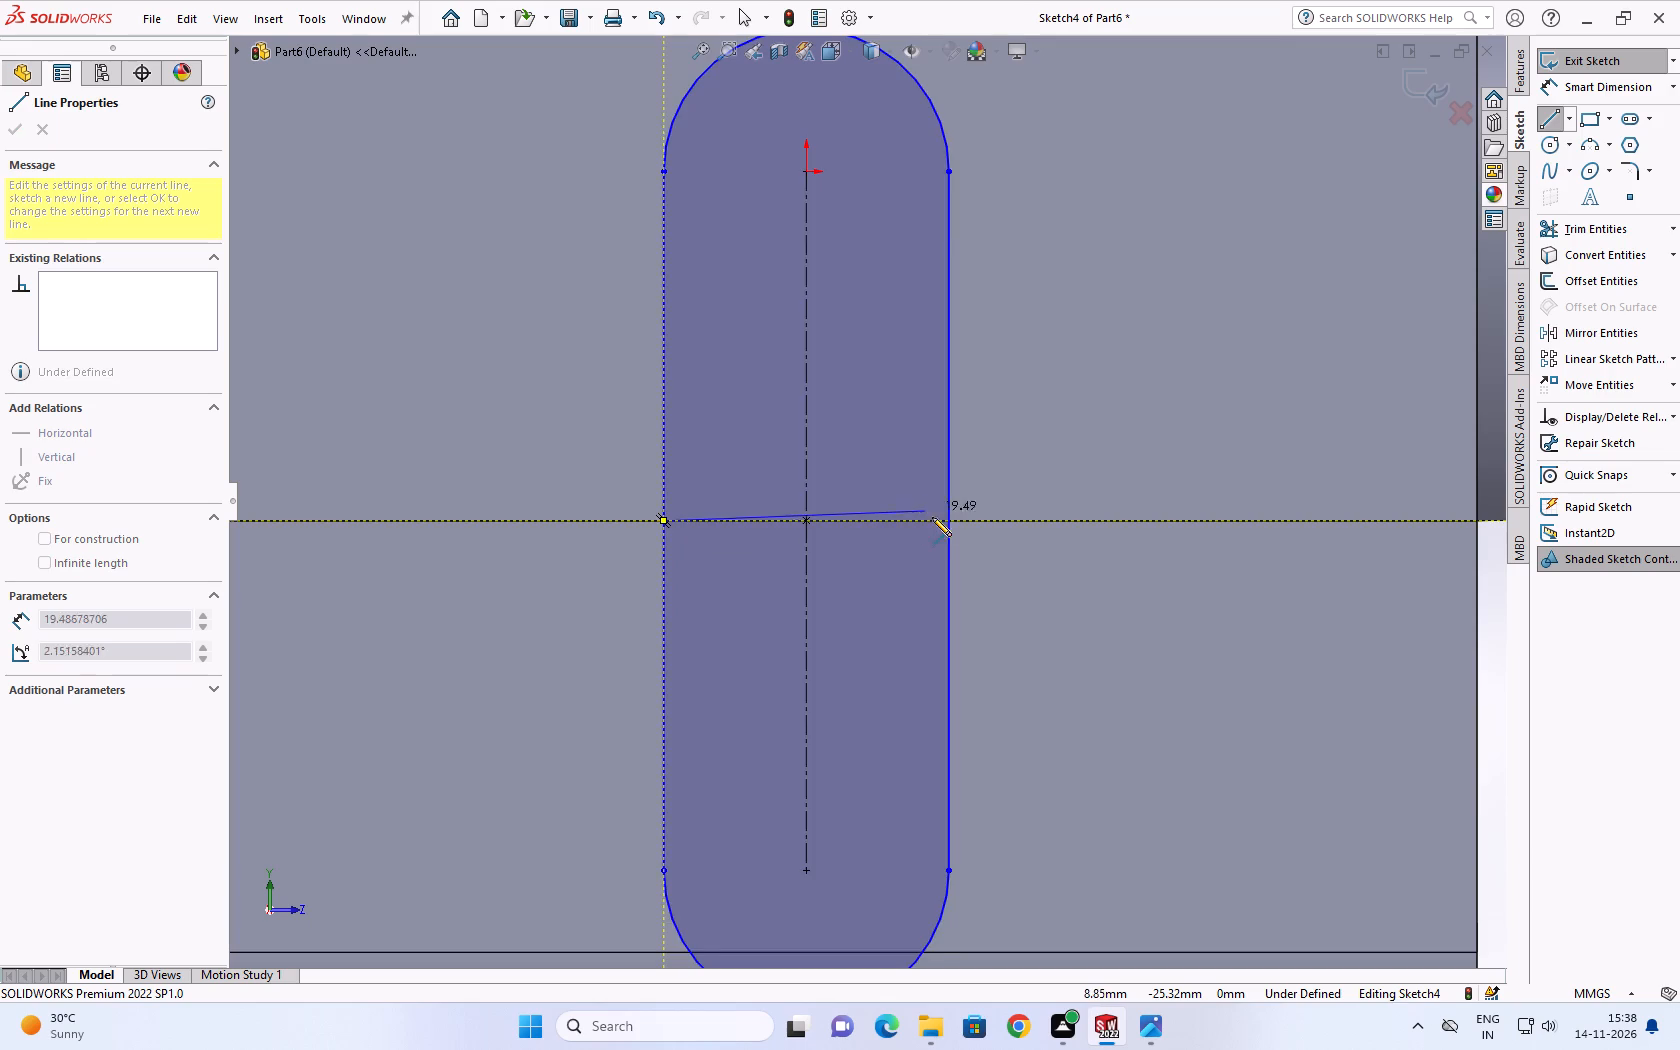
left_click(946, 521)
scroll(947, 528, "down", 2)
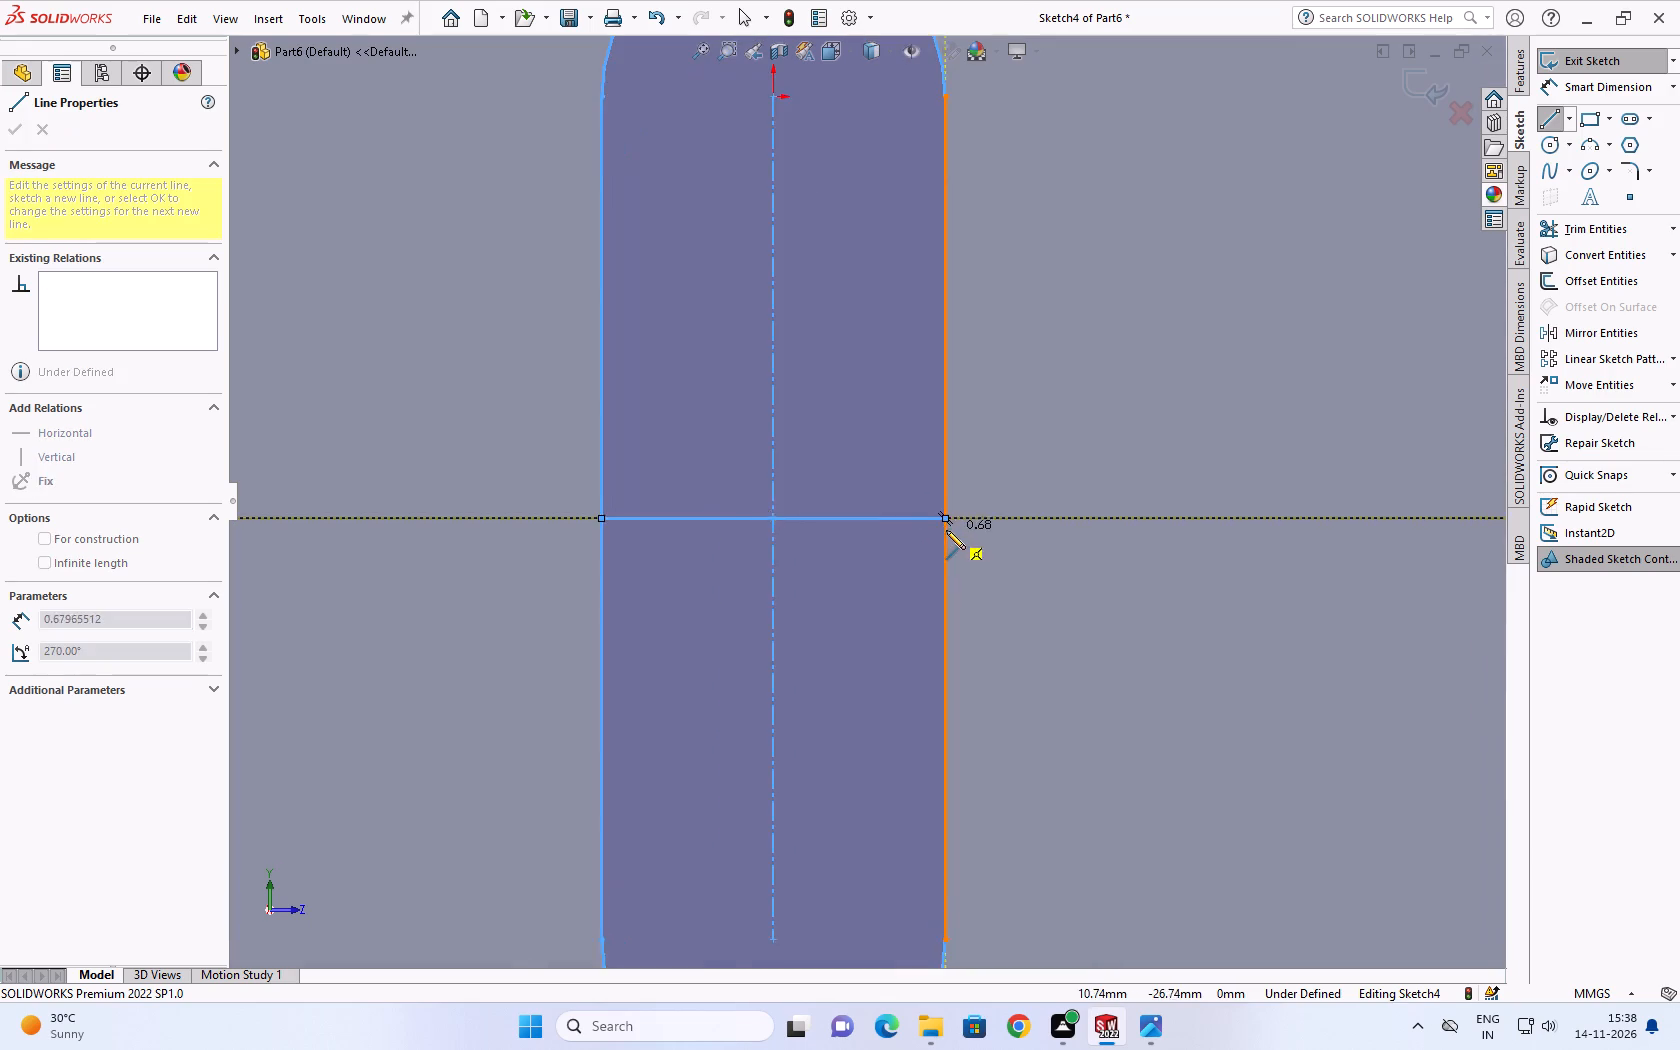
key("Escape")
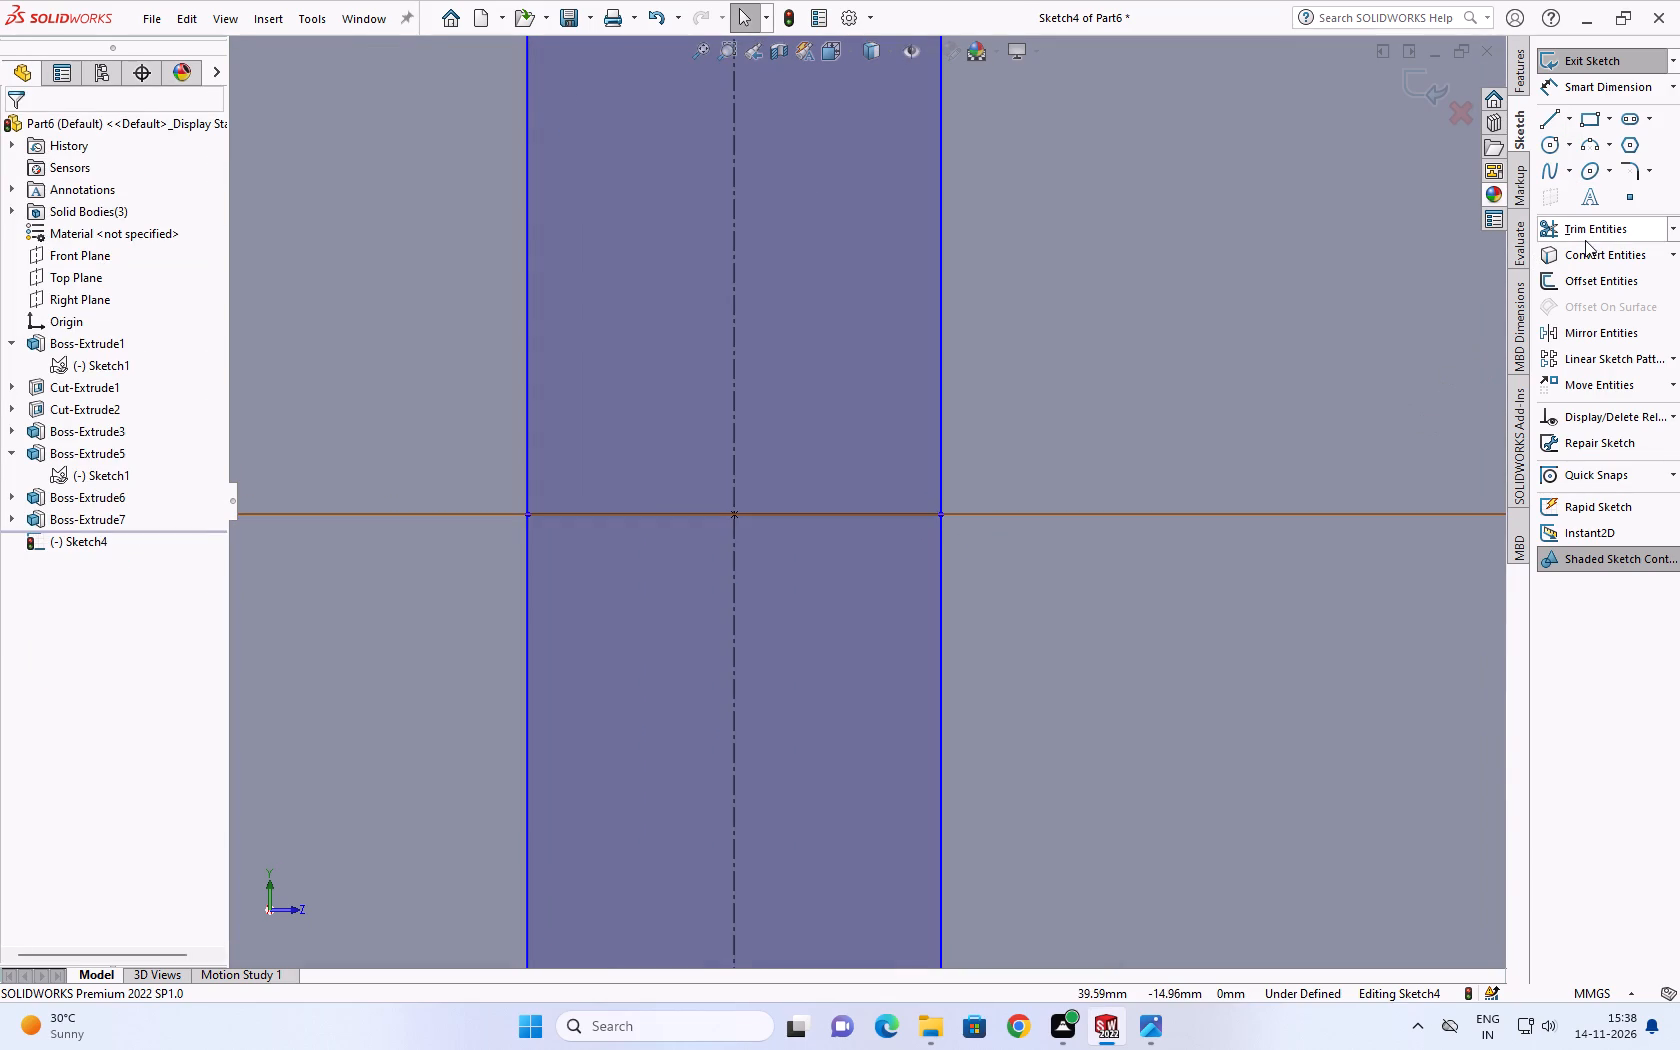
Trim away the slot's sides, end arc and centreline below the cross line, leaving a round-topped profile.
left_click(1585, 240)
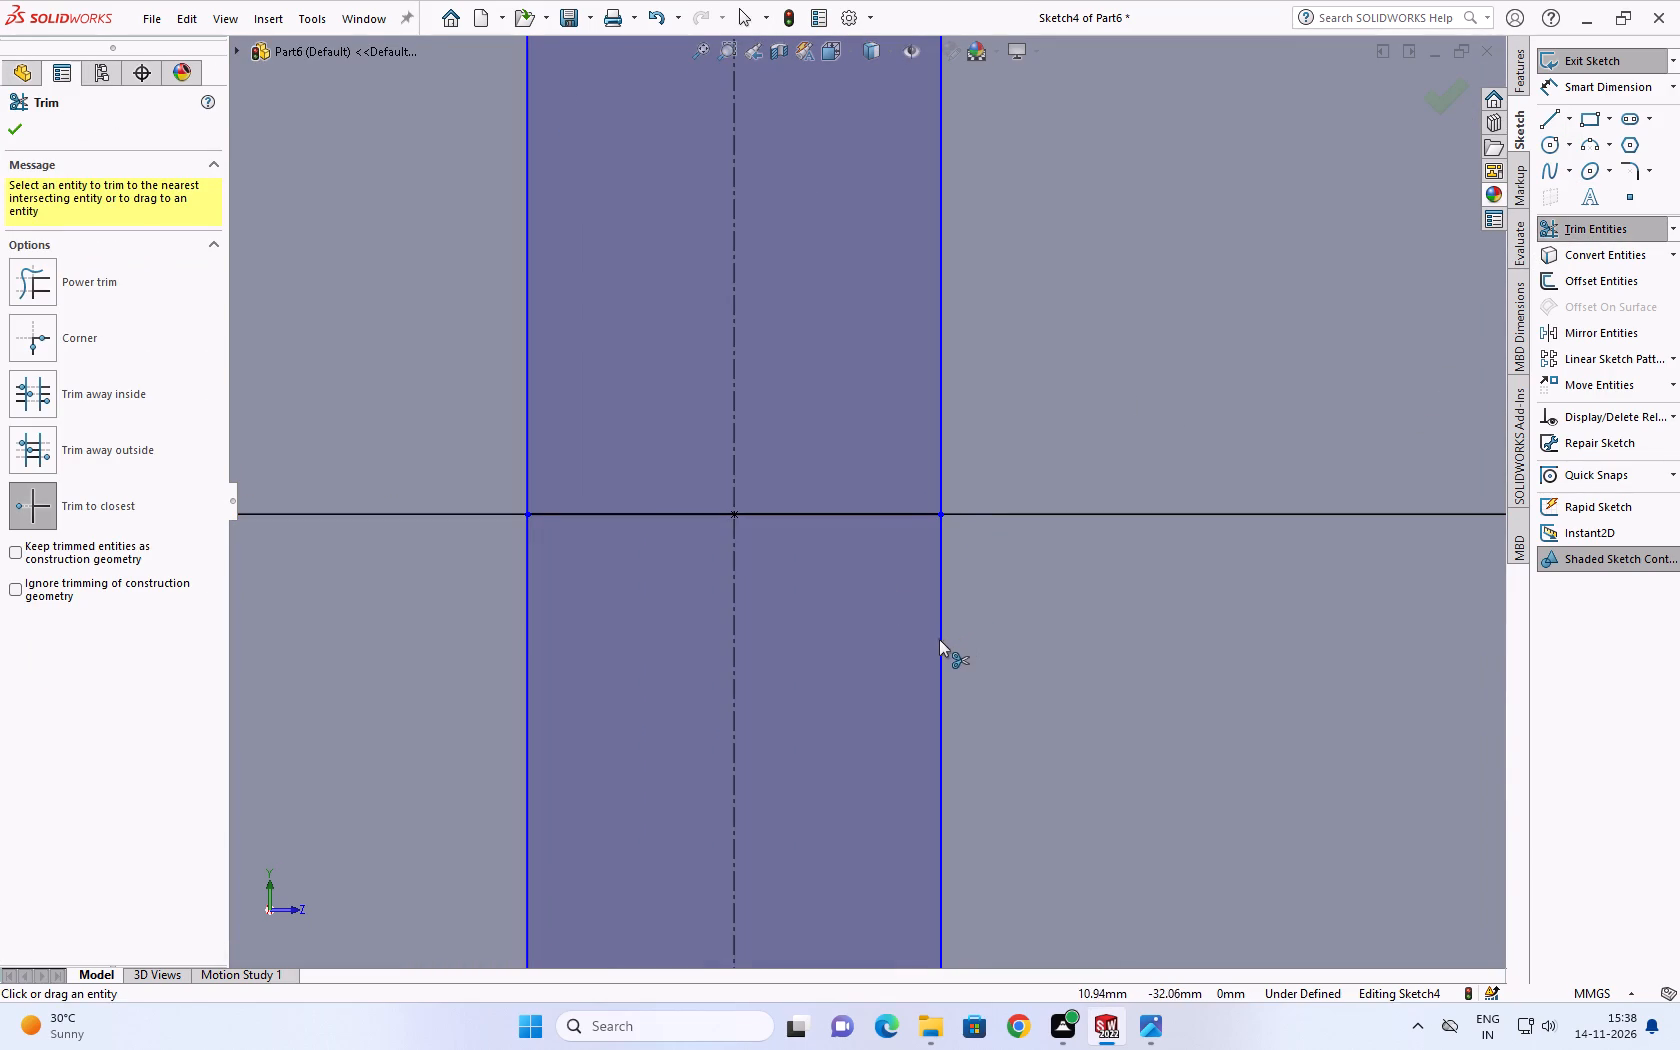
left_click(939, 639)
left_click(876, 514)
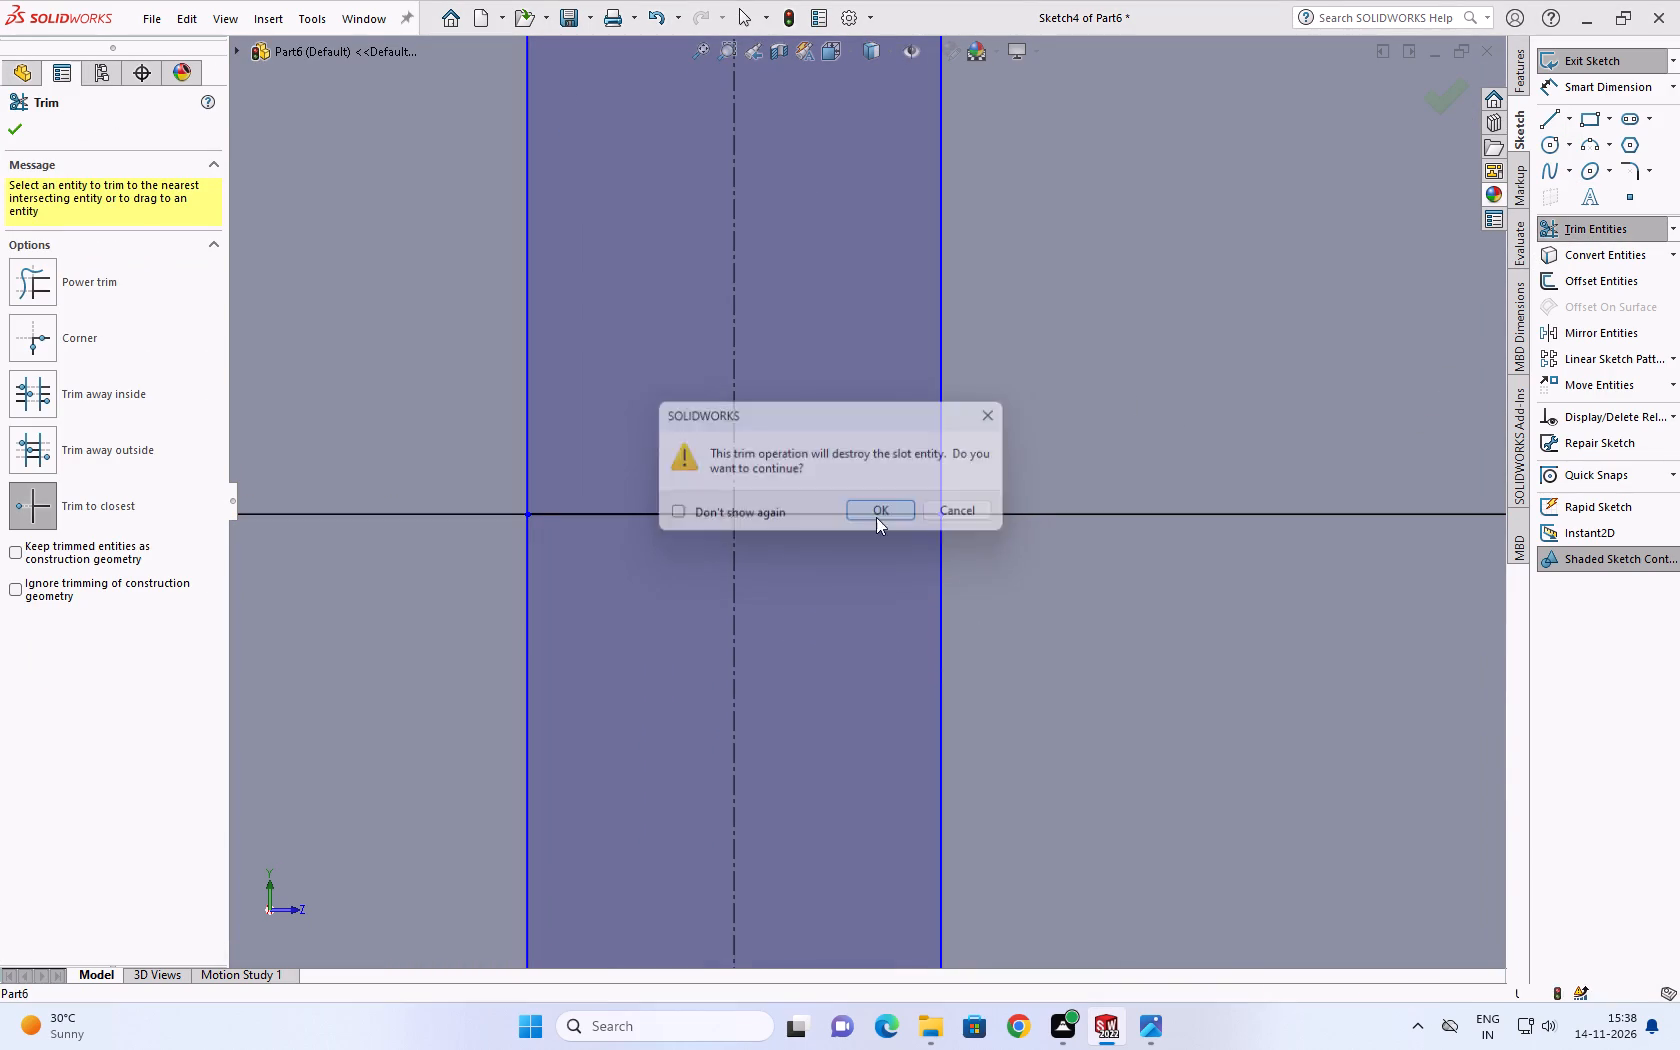
left_click(886, 523)
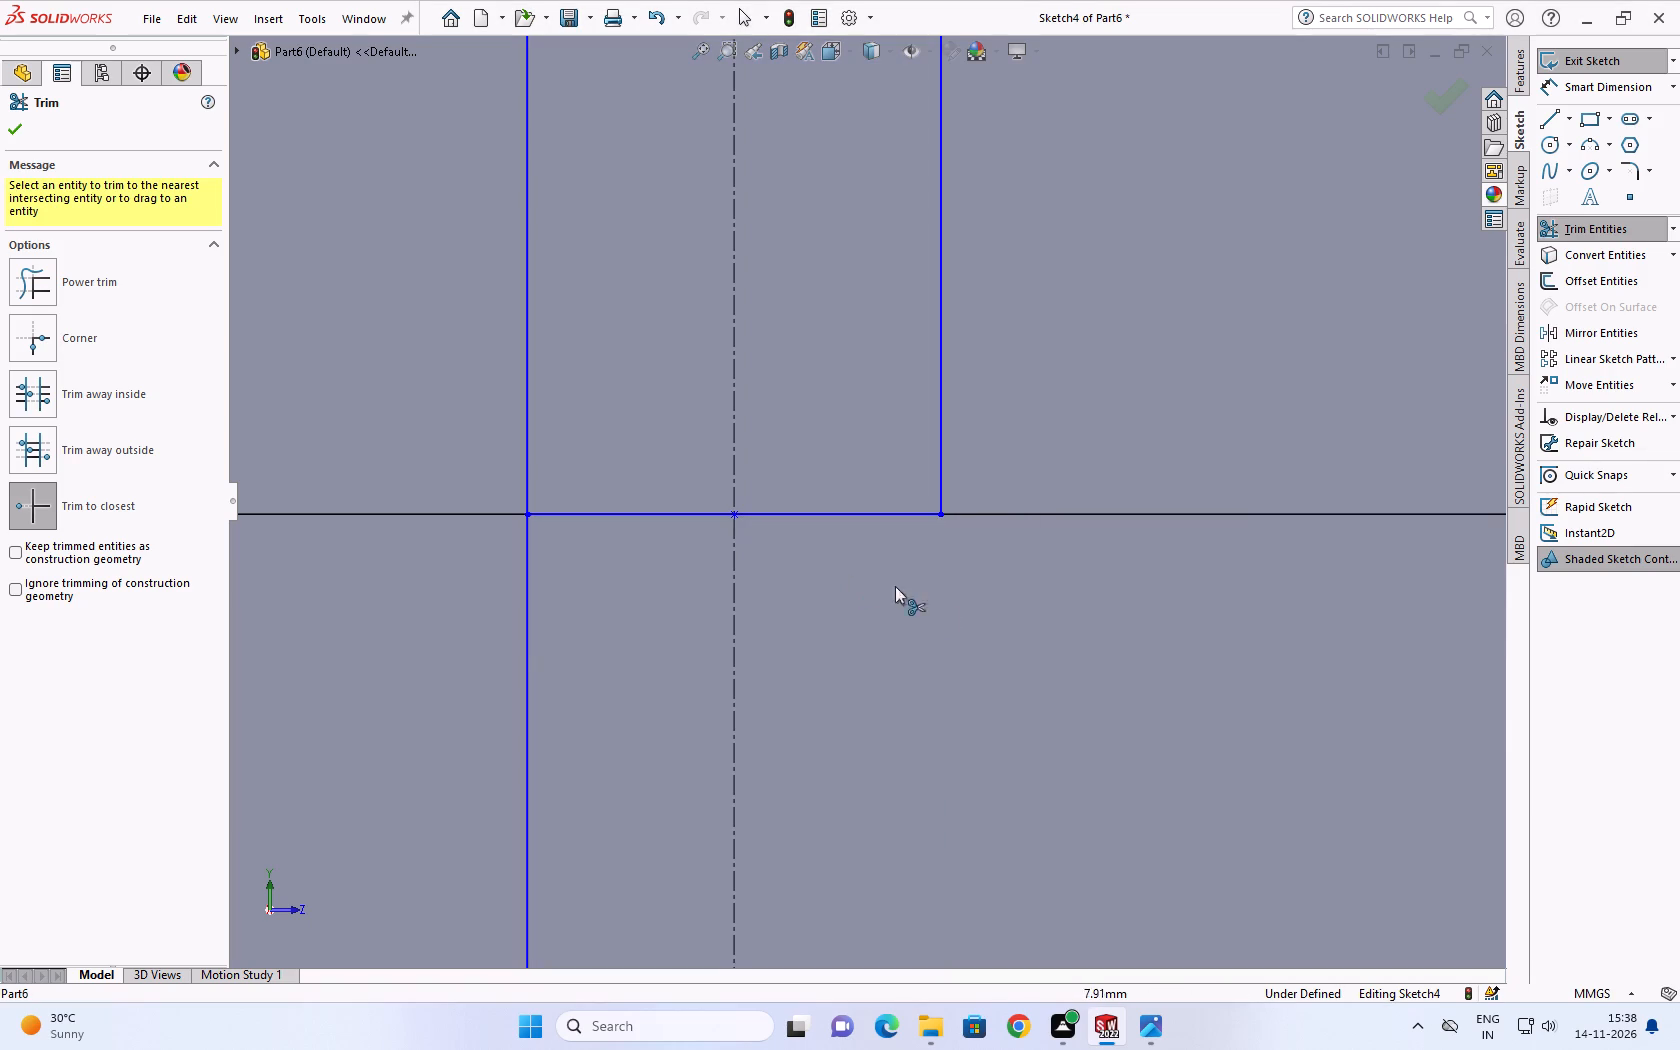
left_click(529, 656)
scroll(553, 666, "up", 3)
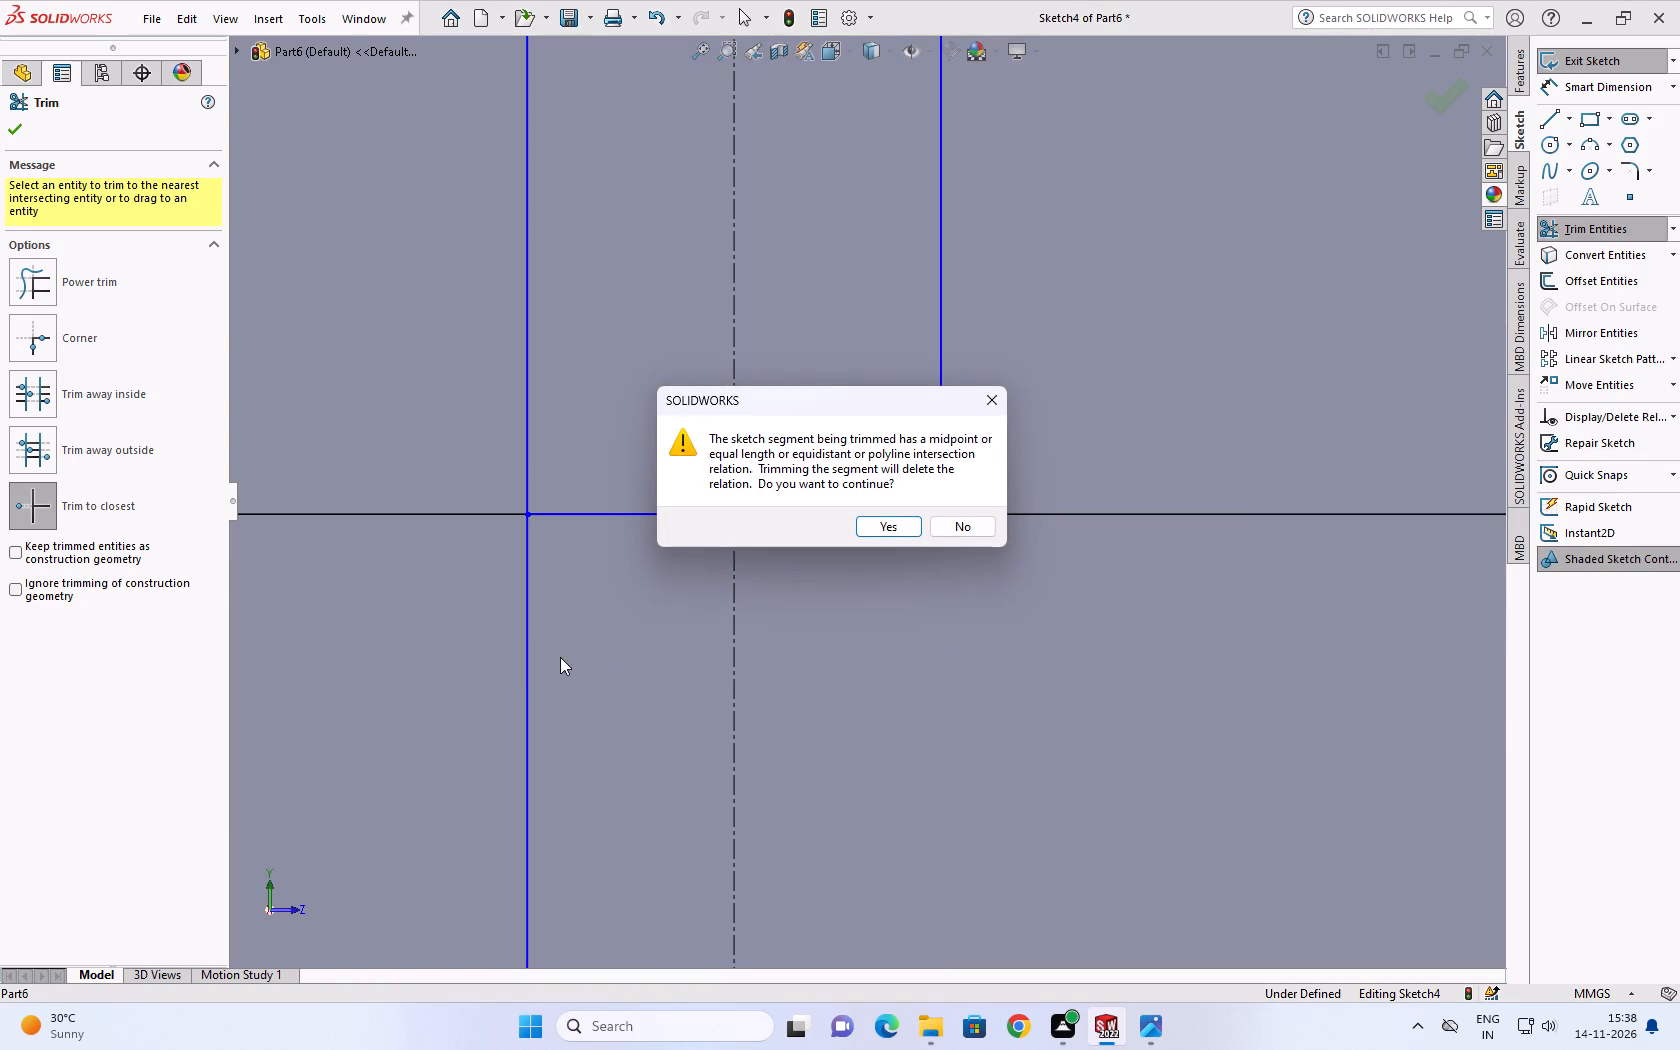
left_click(900, 519)
scroll(703, 718, "up", 4)
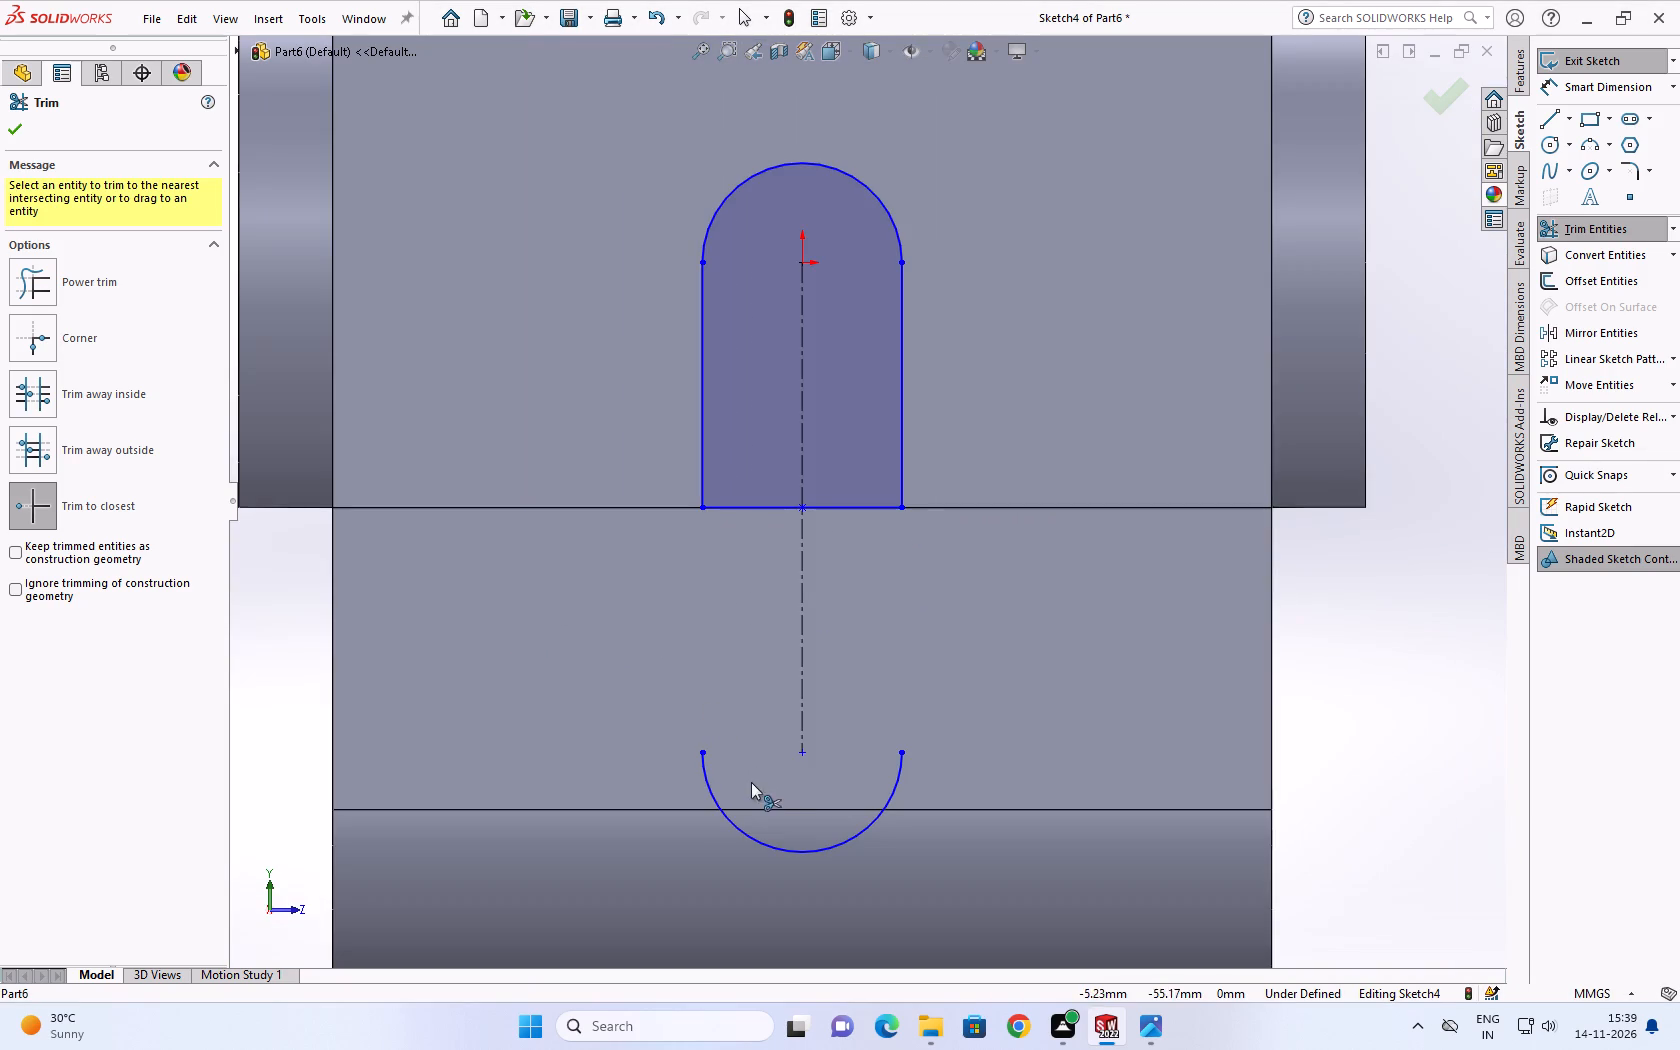
left_click(728, 810)
scroll(791, 672, "up", 4)
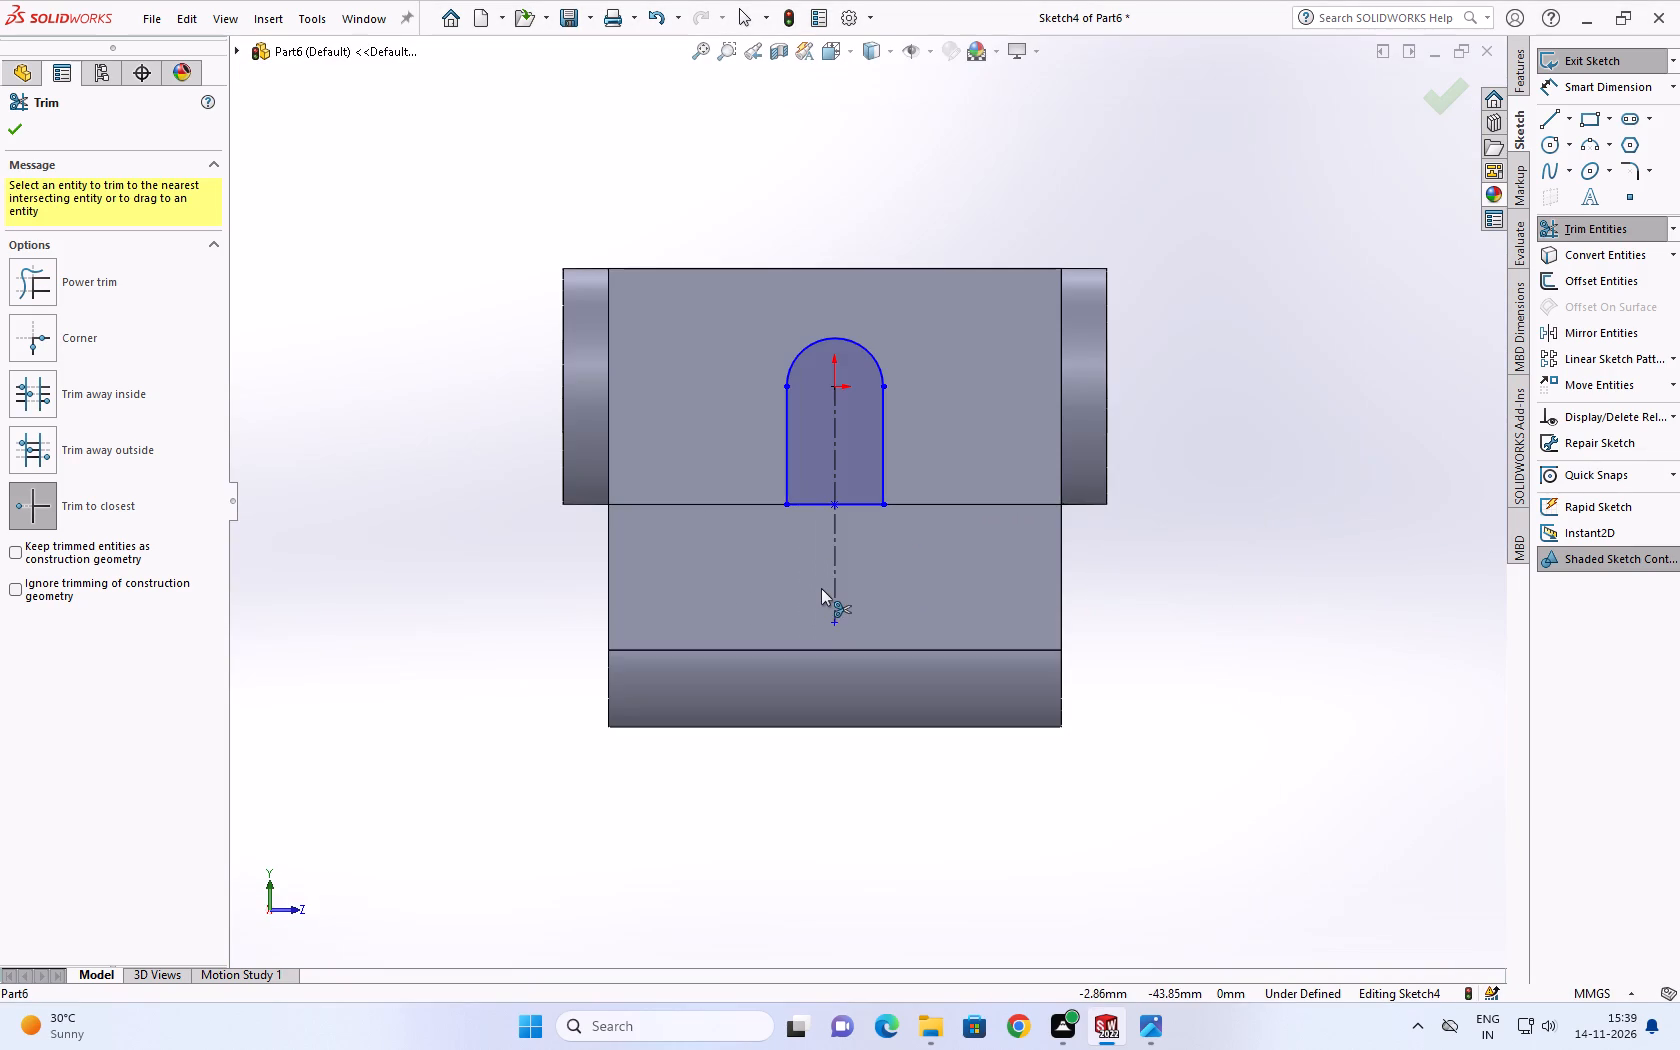
left_click(831, 585)
Sketch a circle of about 5.5 mm radius centred on the origin, inside the rounded top of the profile.
scroll(834, 531, "up", 3)
scroll(835, 509, "down", 5)
scroll(906, 381, "down", 4)
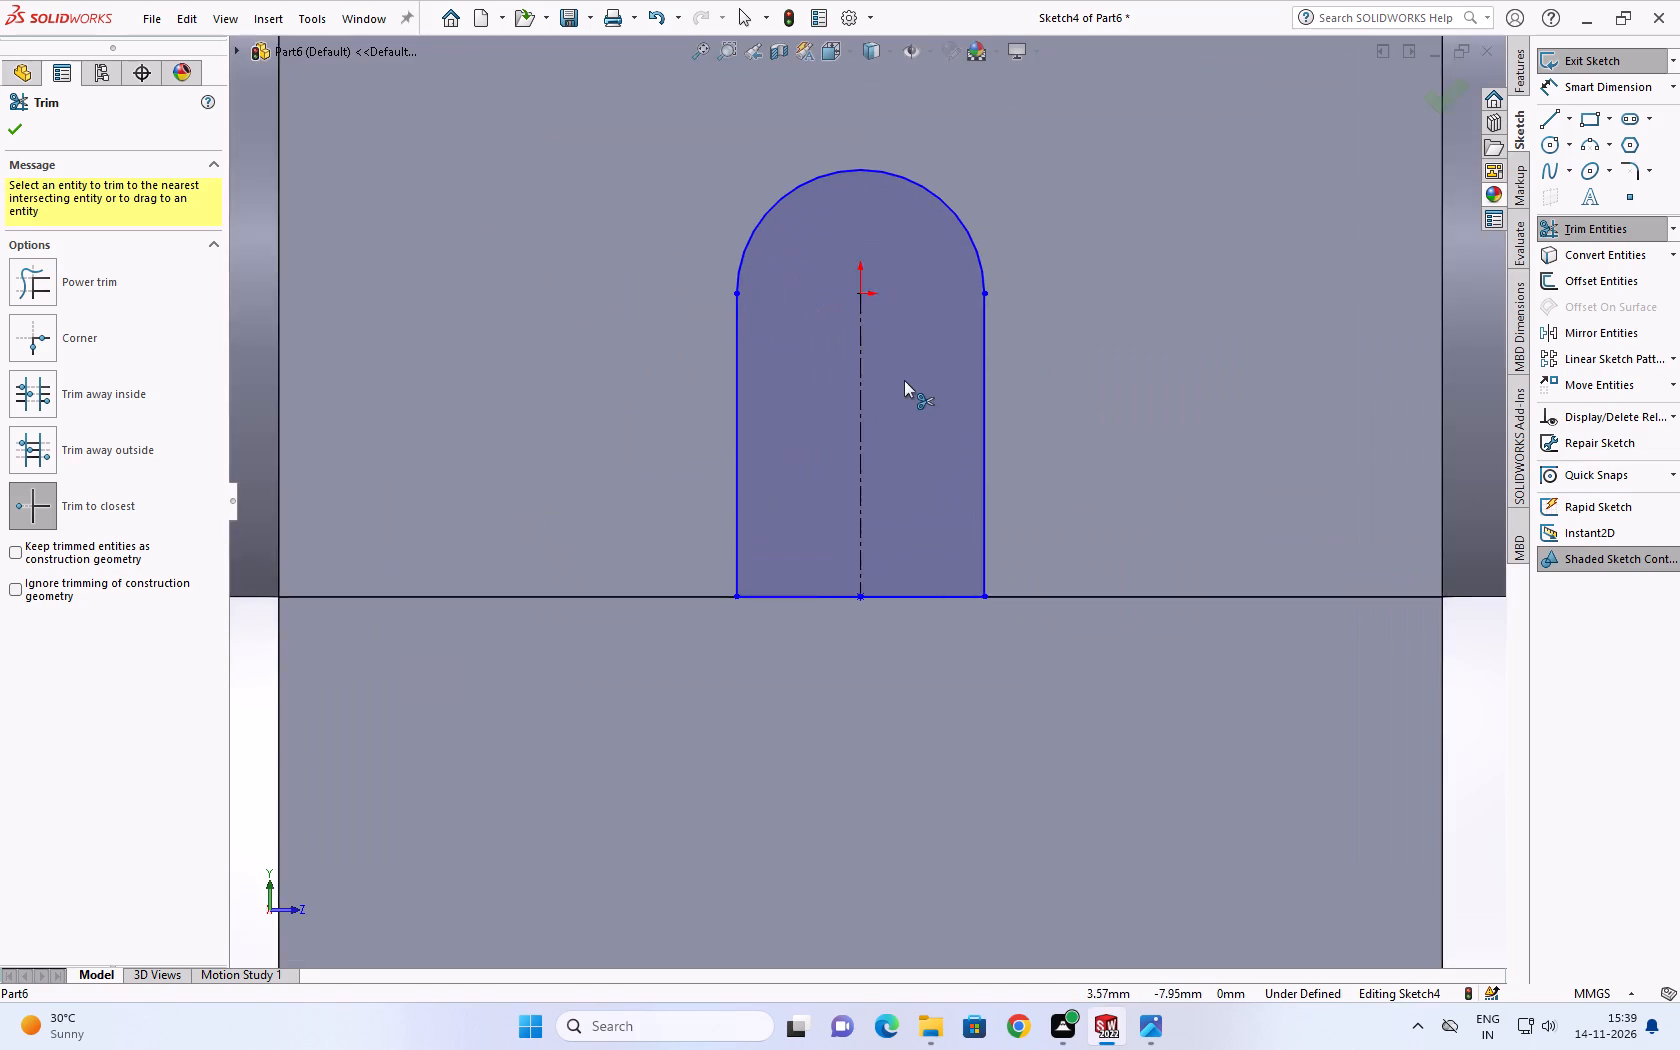
left_click(1551, 140)
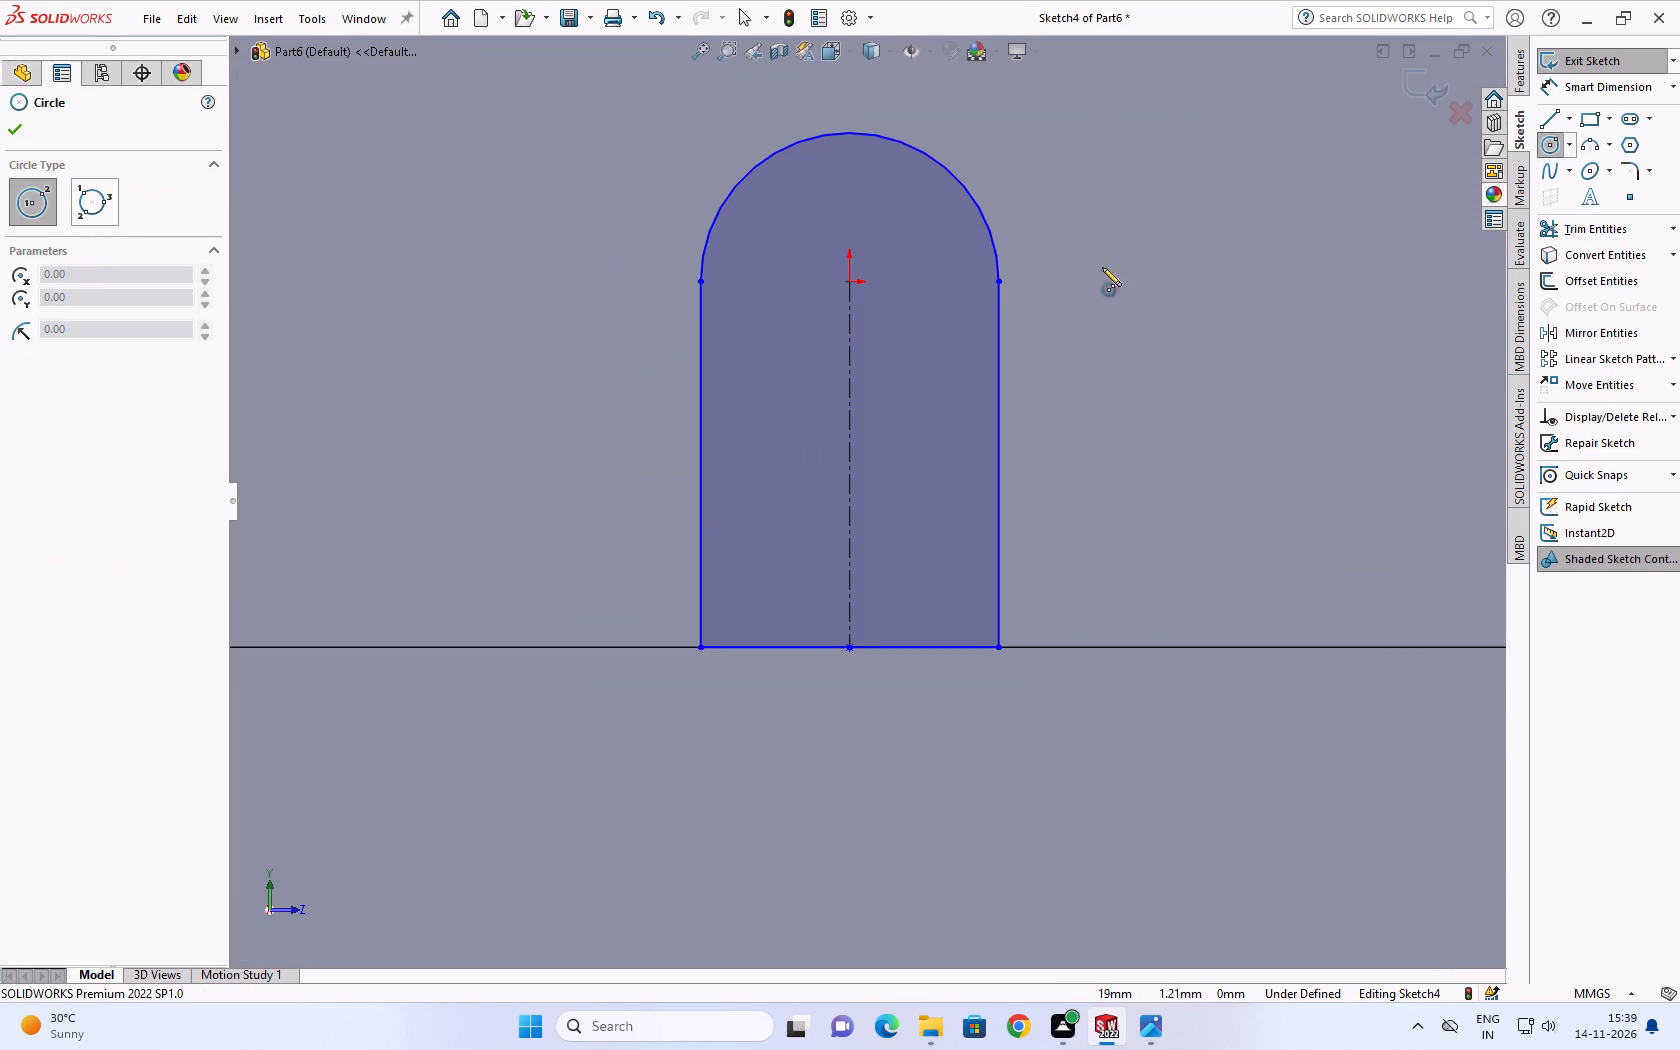
left_click(847, 282)
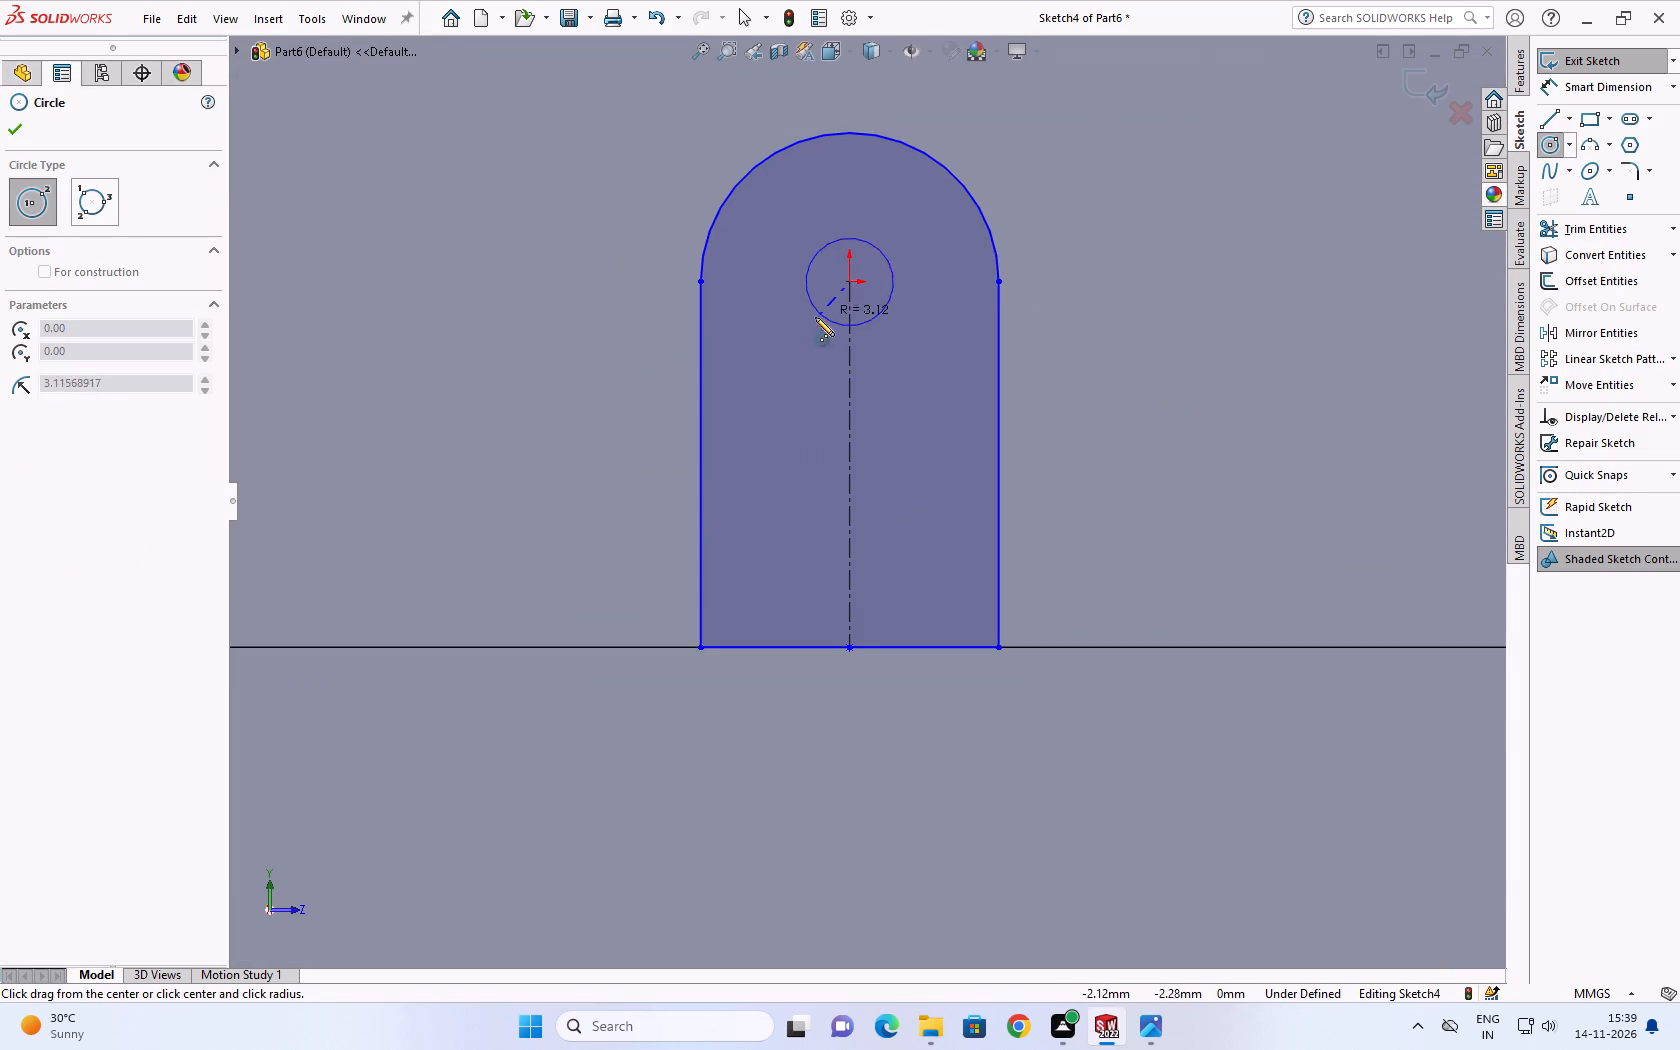
left_click(789, 330)
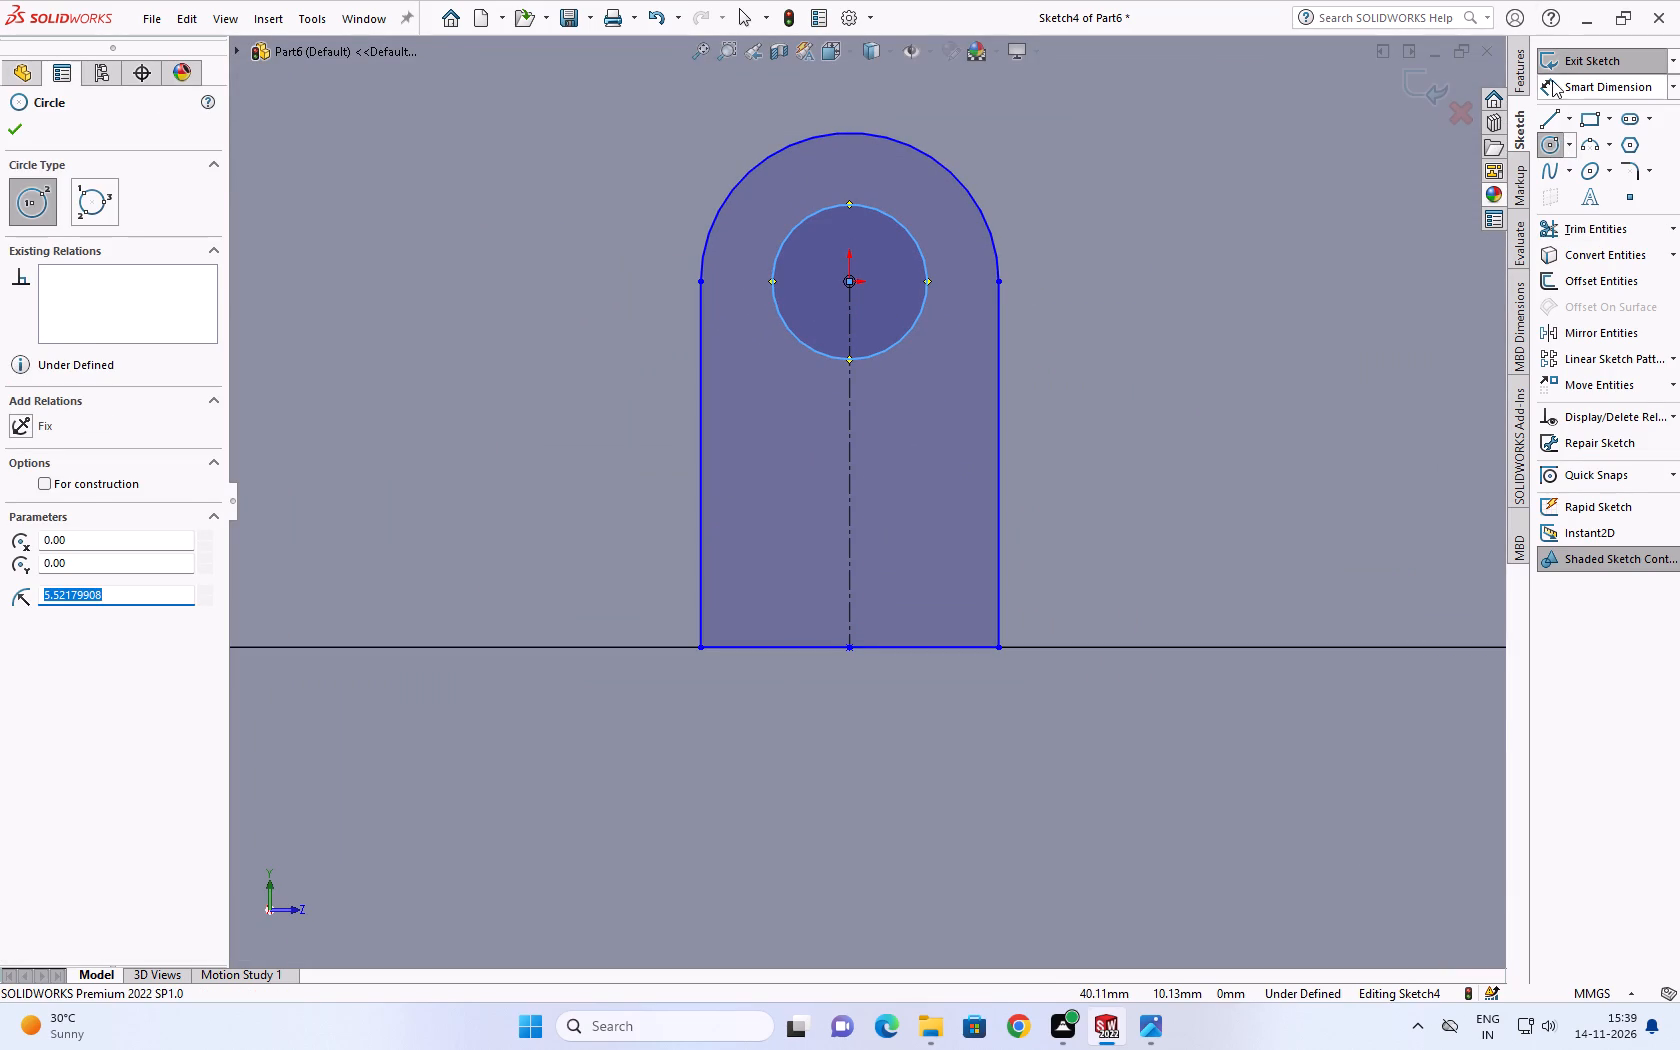
Dimension the profile's top arc to a 15 mm radius.
left_click(1552, 80)
left_click(971, 193)
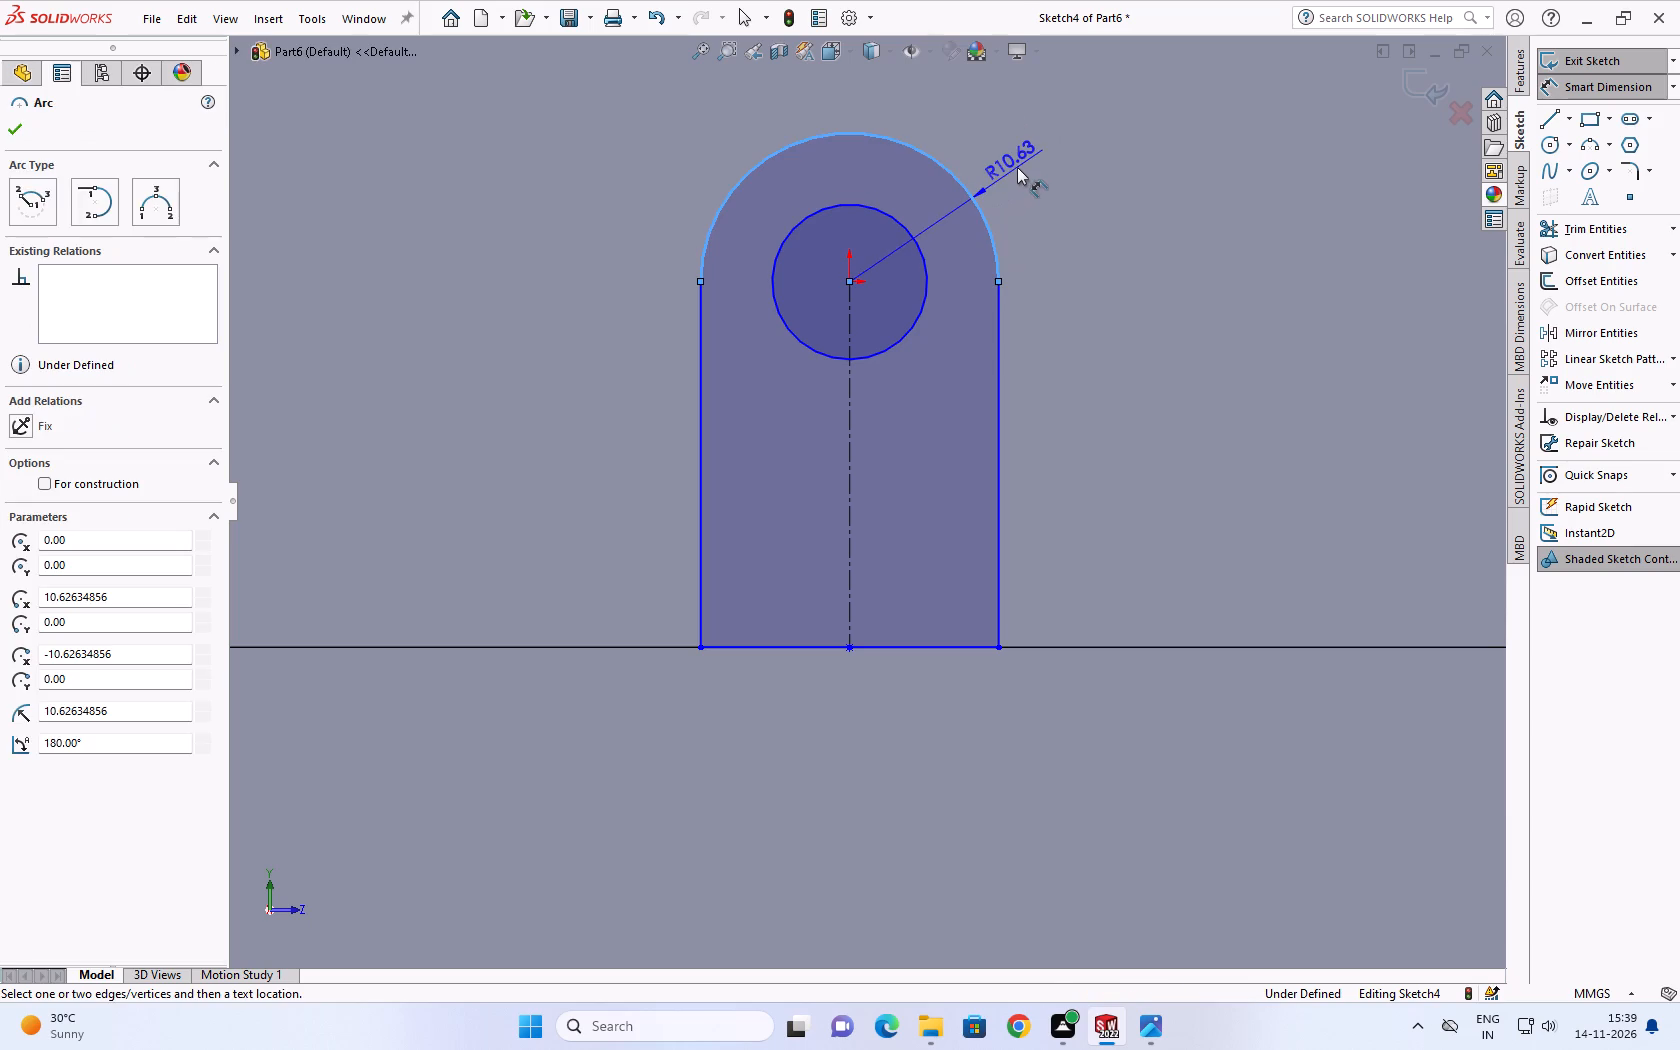
left_click(1017, 167)
type("15")
key("Return")
Dimension the circle at the origin to a 10 mm diameter.
scroll(1107, 137, "down", 1)
scroll(1114, 416, "up", 3)
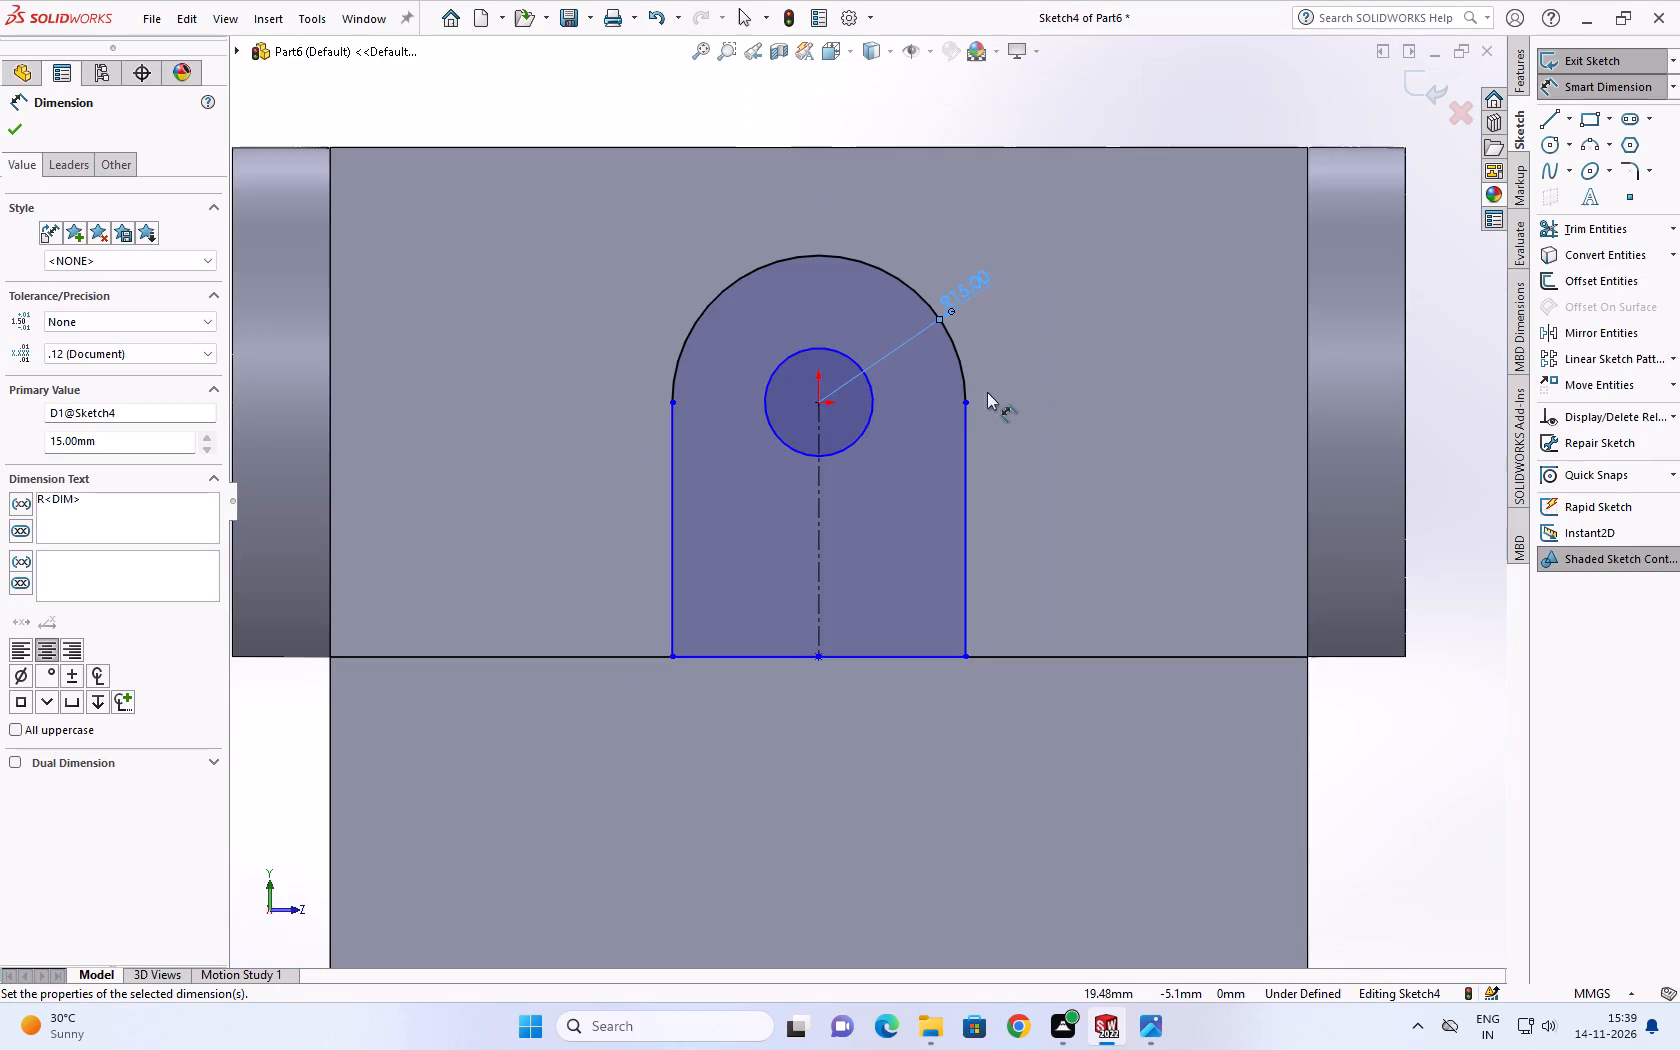
scroll(987, 392, "up", 3)
scroll(870, 516, "down", 2)
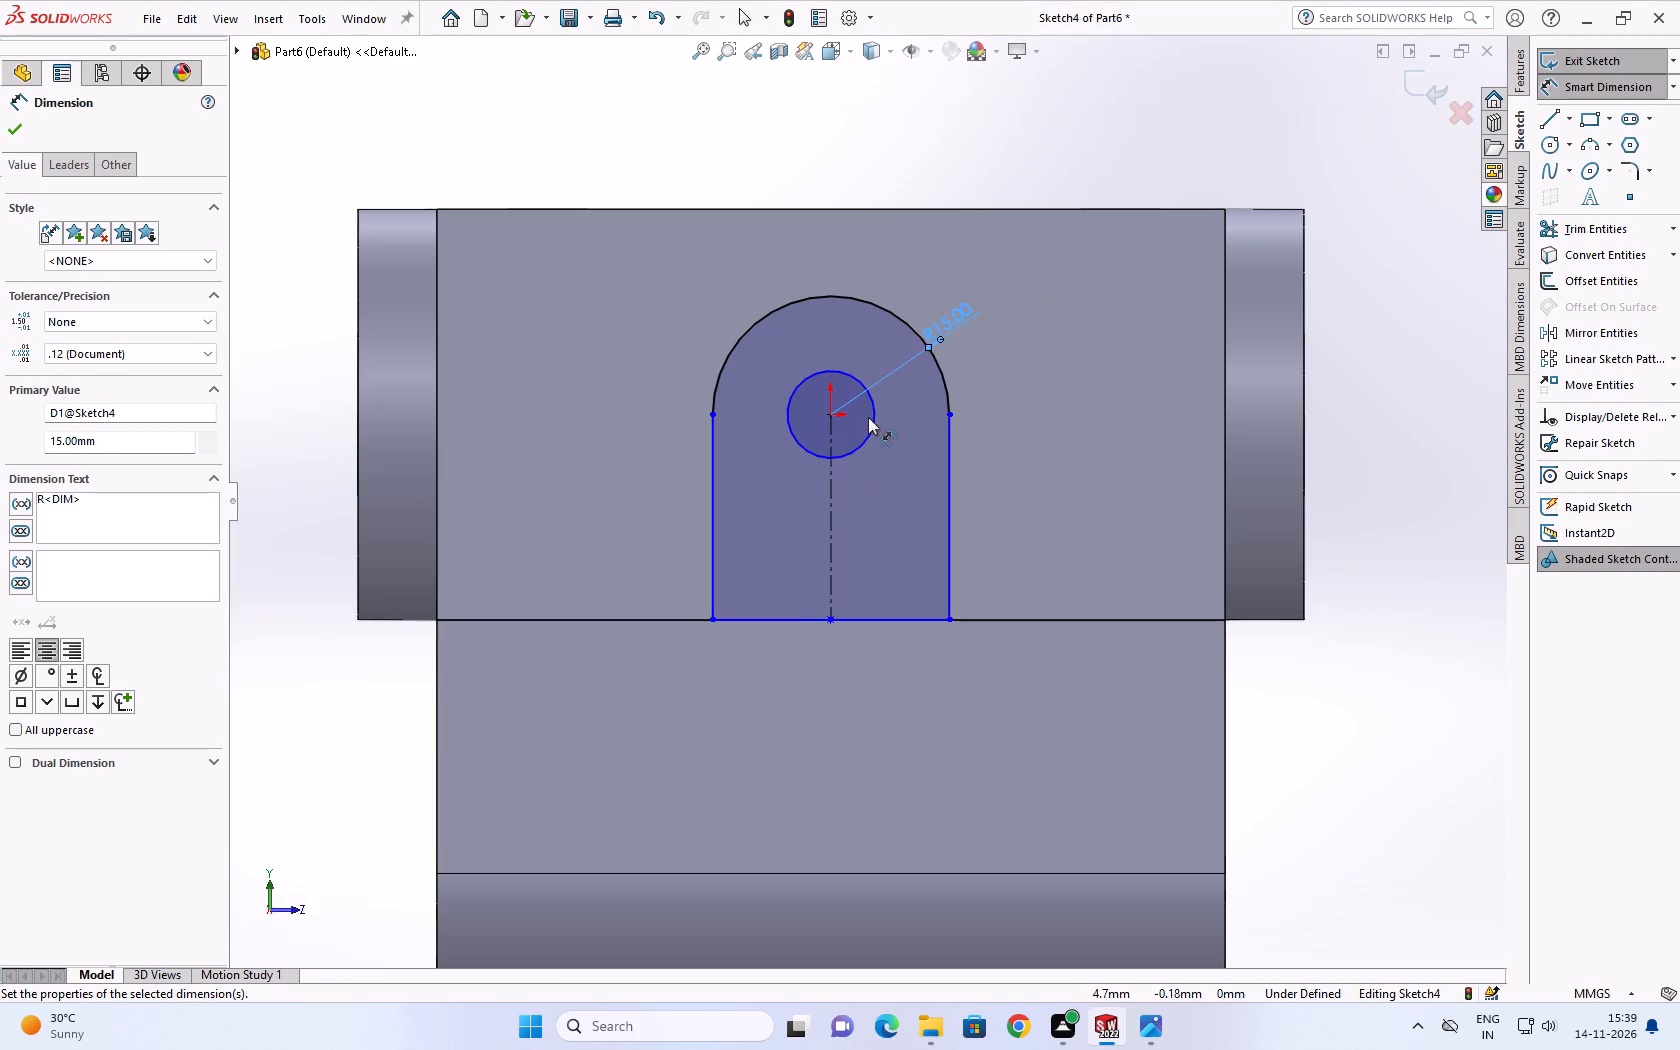
left_click(873, 417)
left_click(1009, 346)
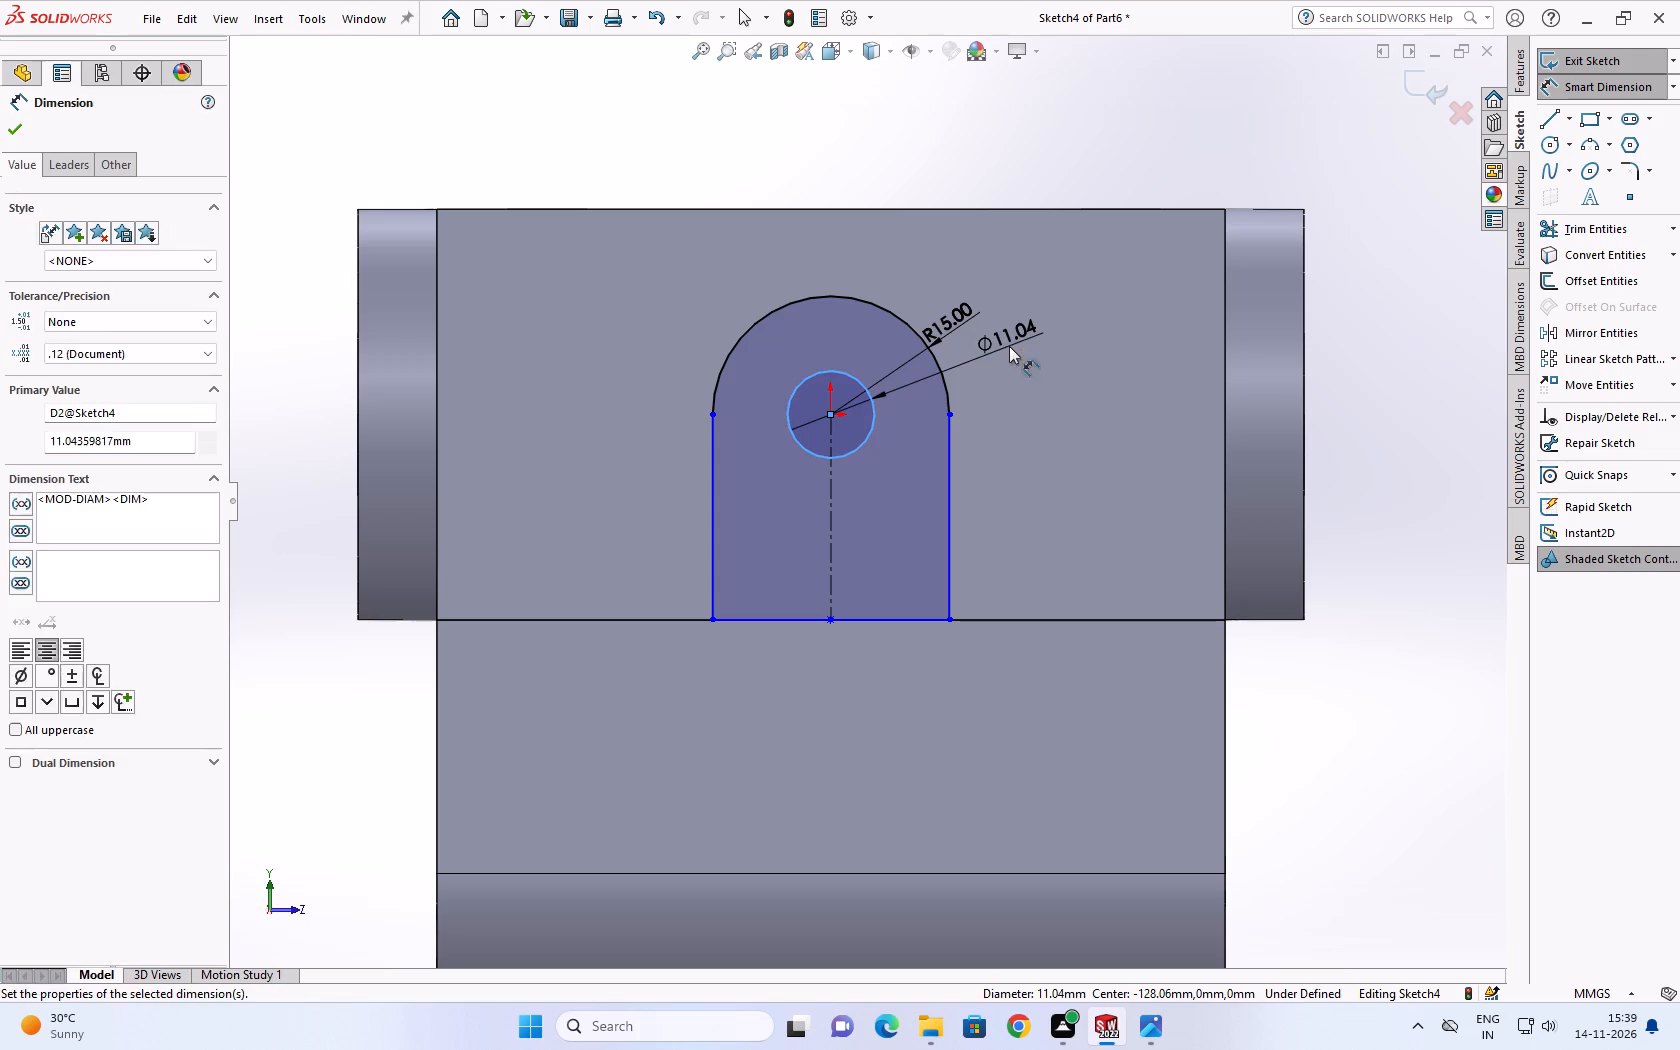
type("10")
key("Return")
Dimension the profile's straight vertical side on the +Z side to 25 mm.
scroll(907, 352, "up", 2)
scroll(826, 515, "down", 2)
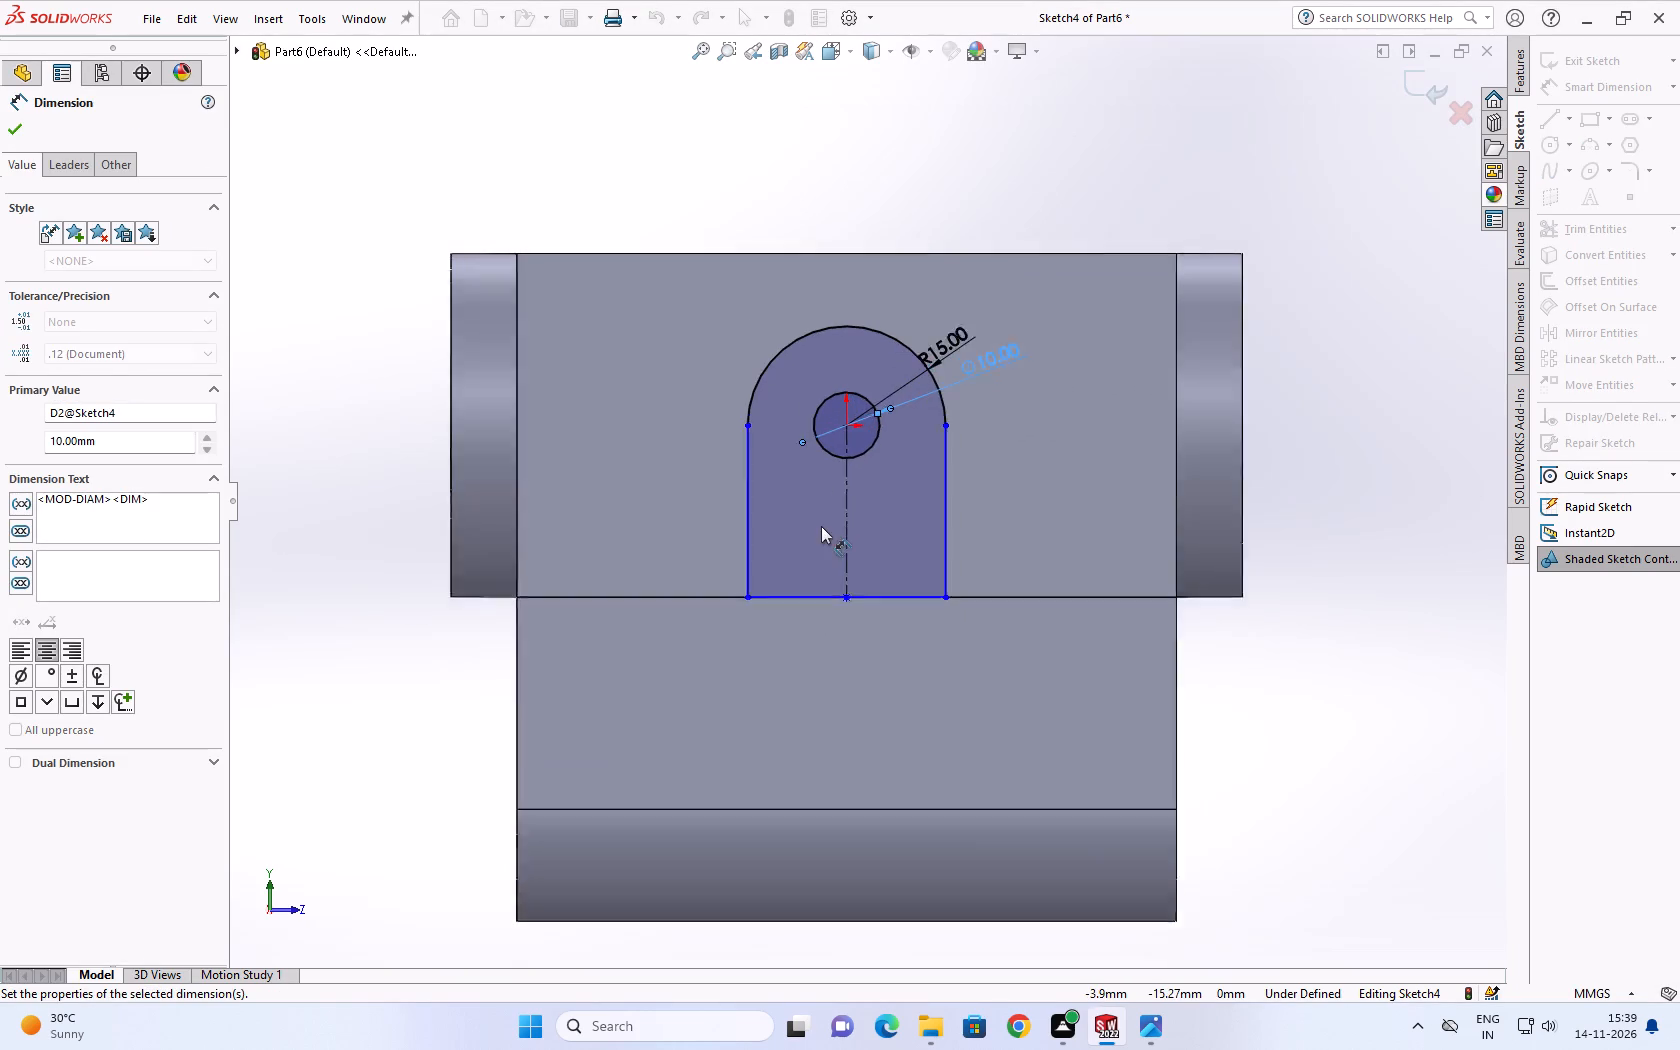
scroll(820, 524, "down", 1)
middle_click_drag(817, 525, 817, 588)
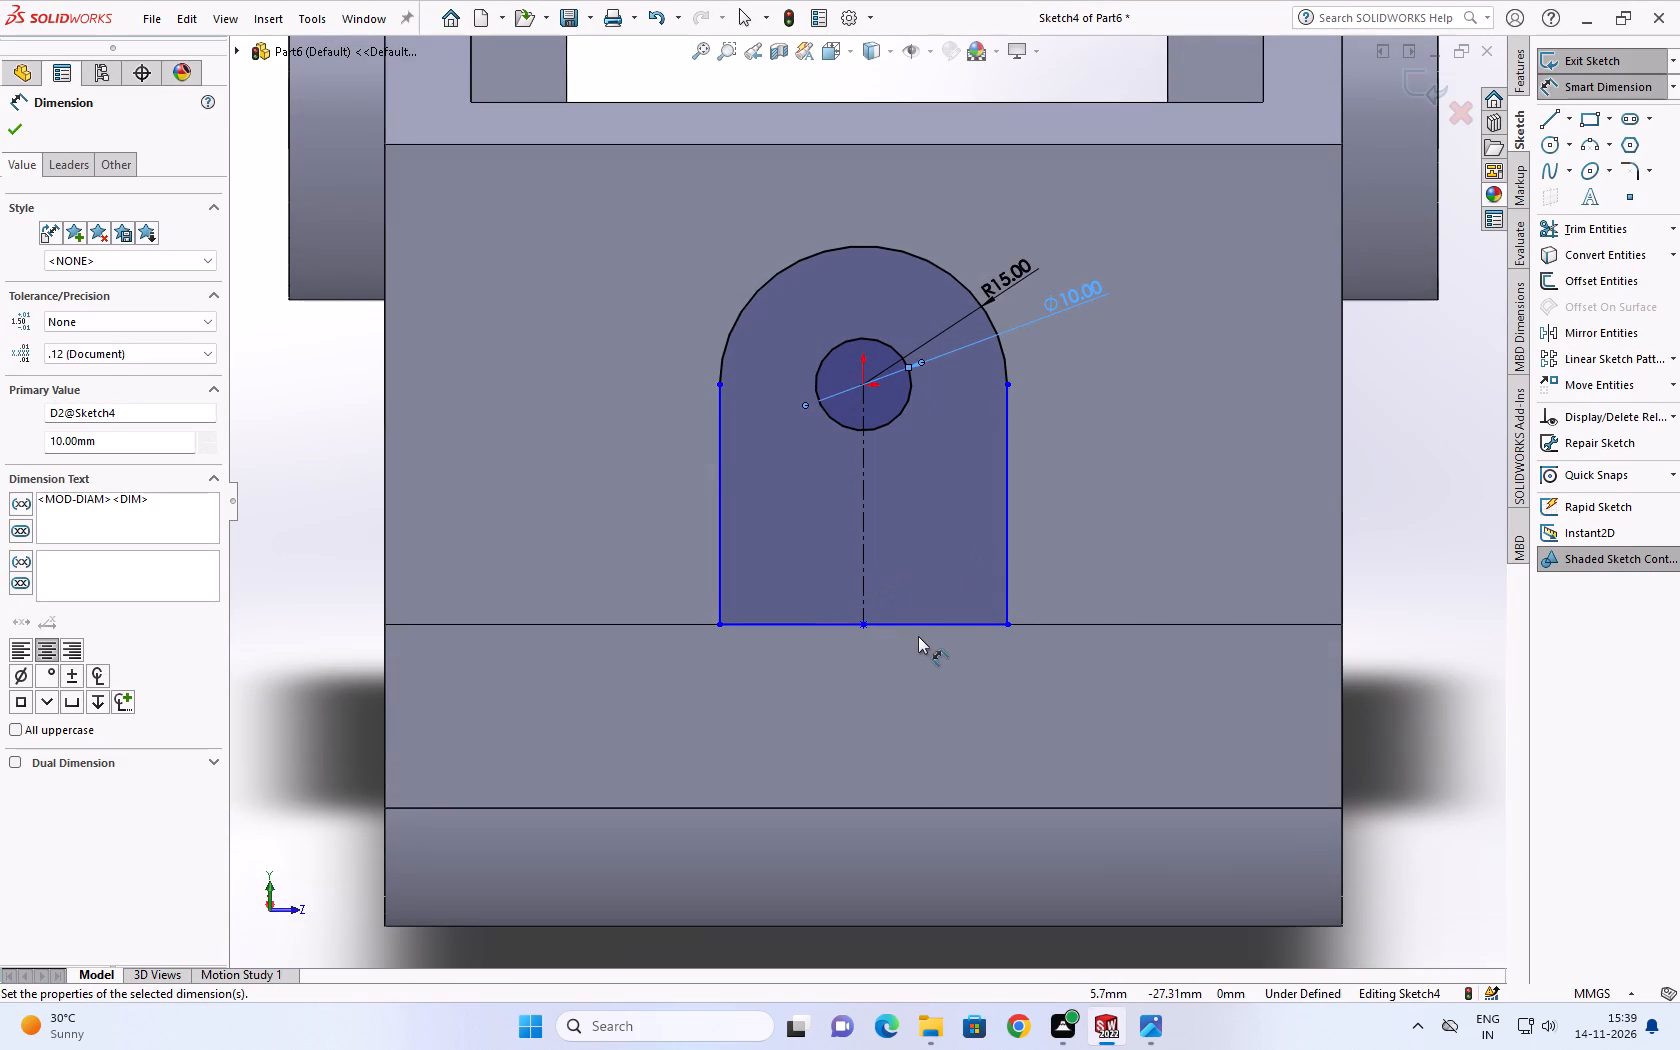
left_click(1004, 562)
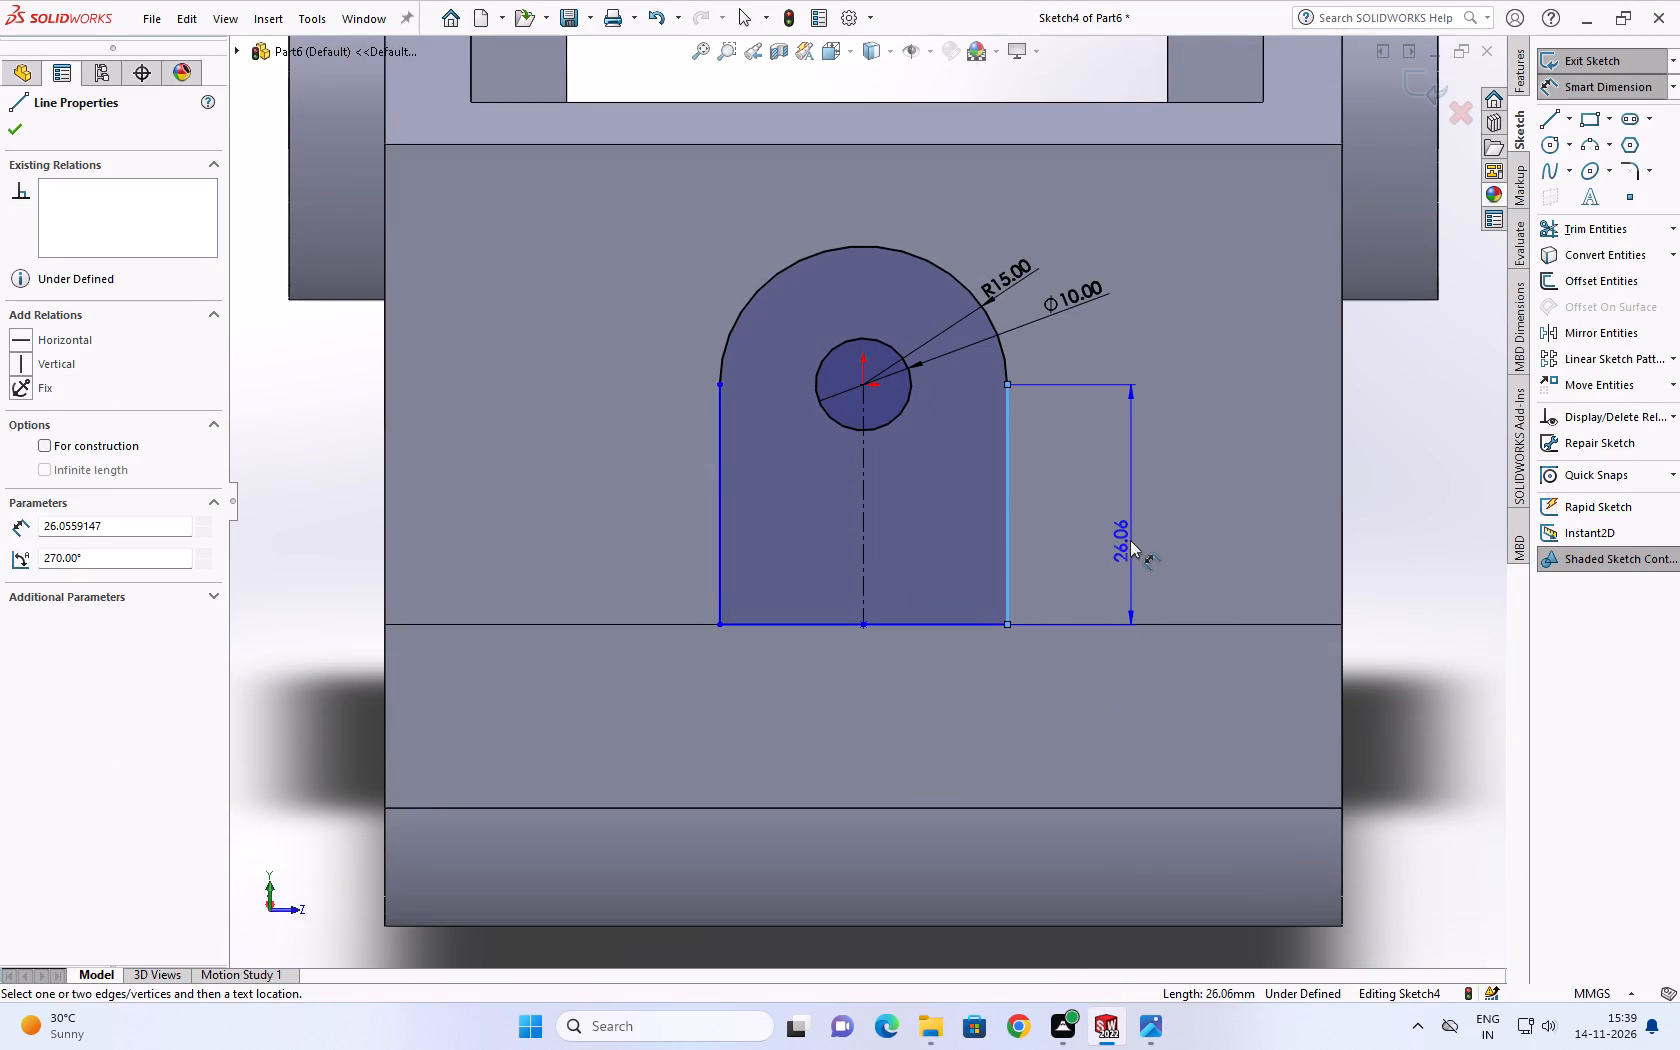
left_click(1127, 538)
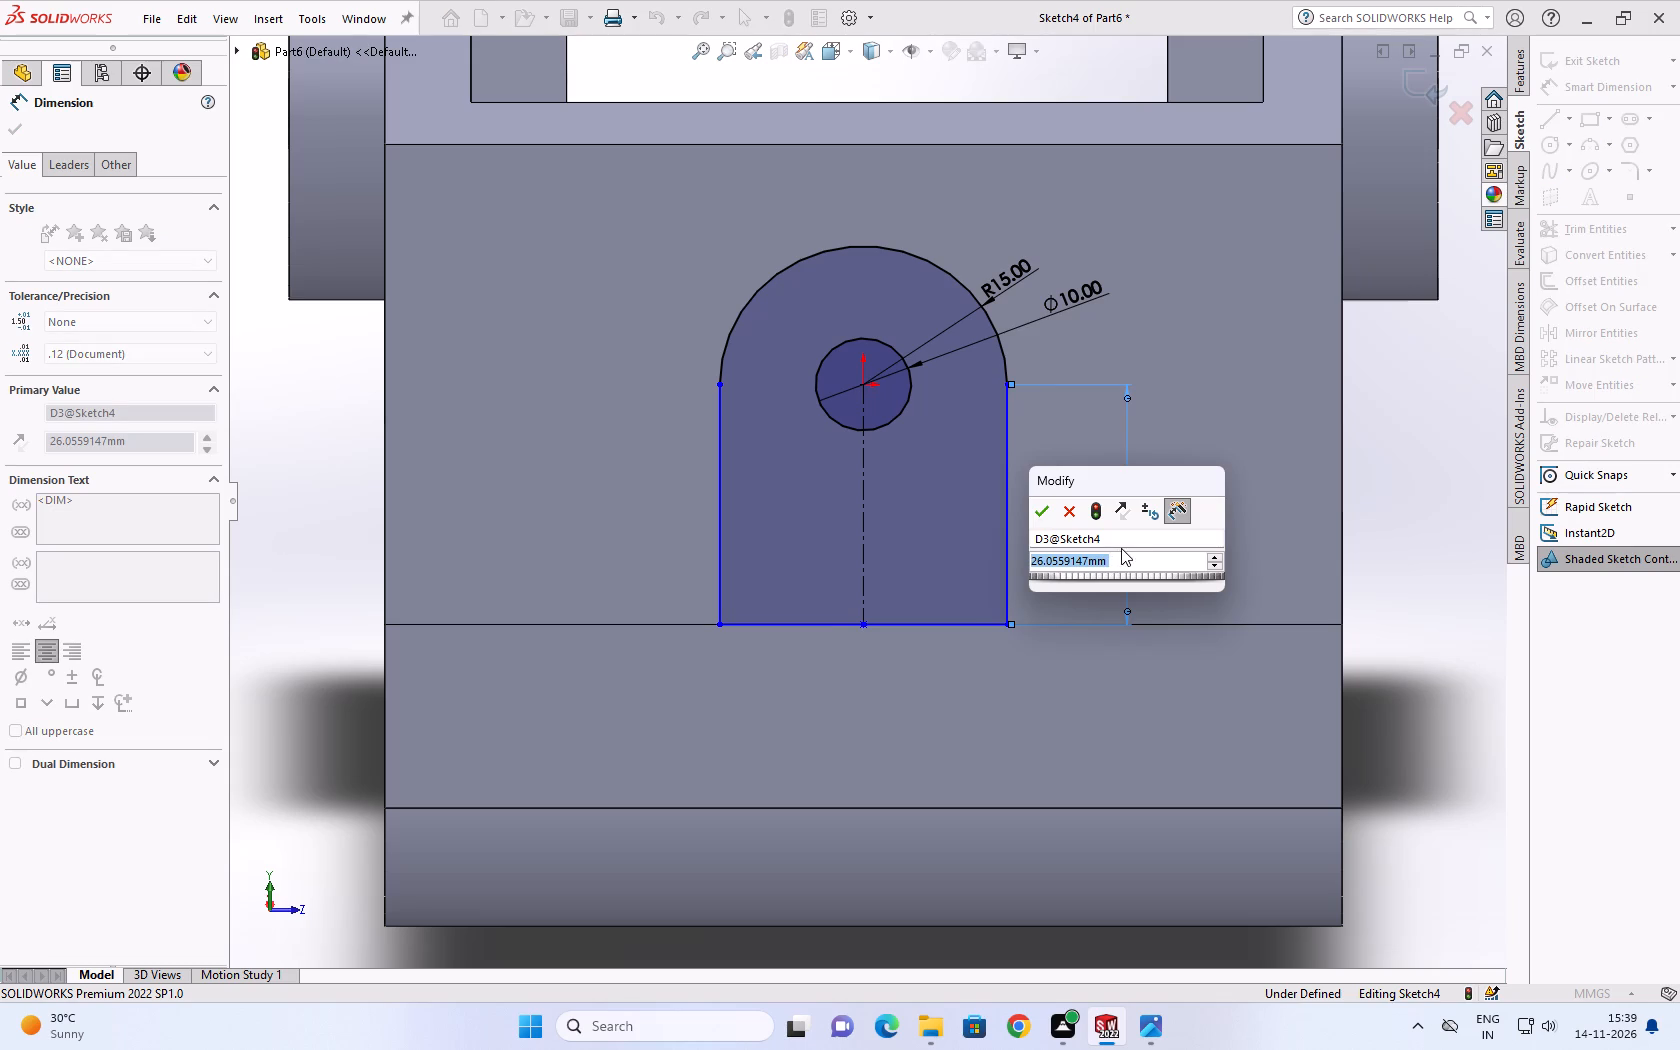
type("25")
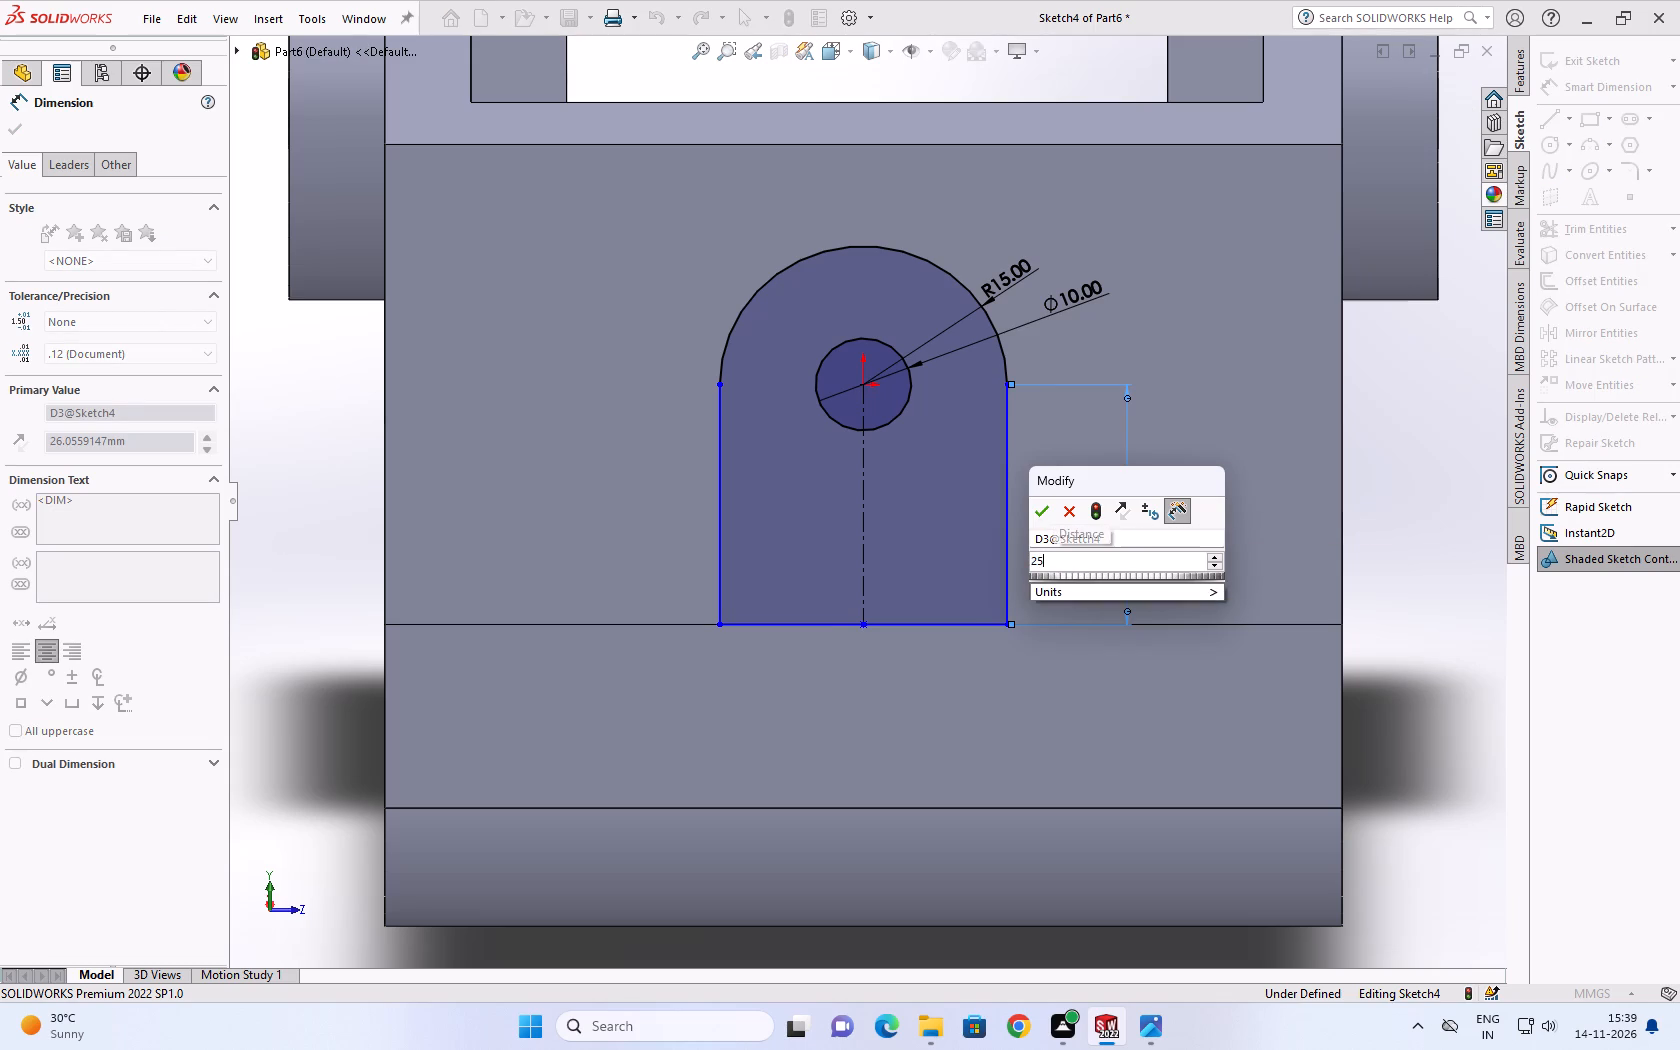
key("Return")
scroll(1023, 561, "down", 1)
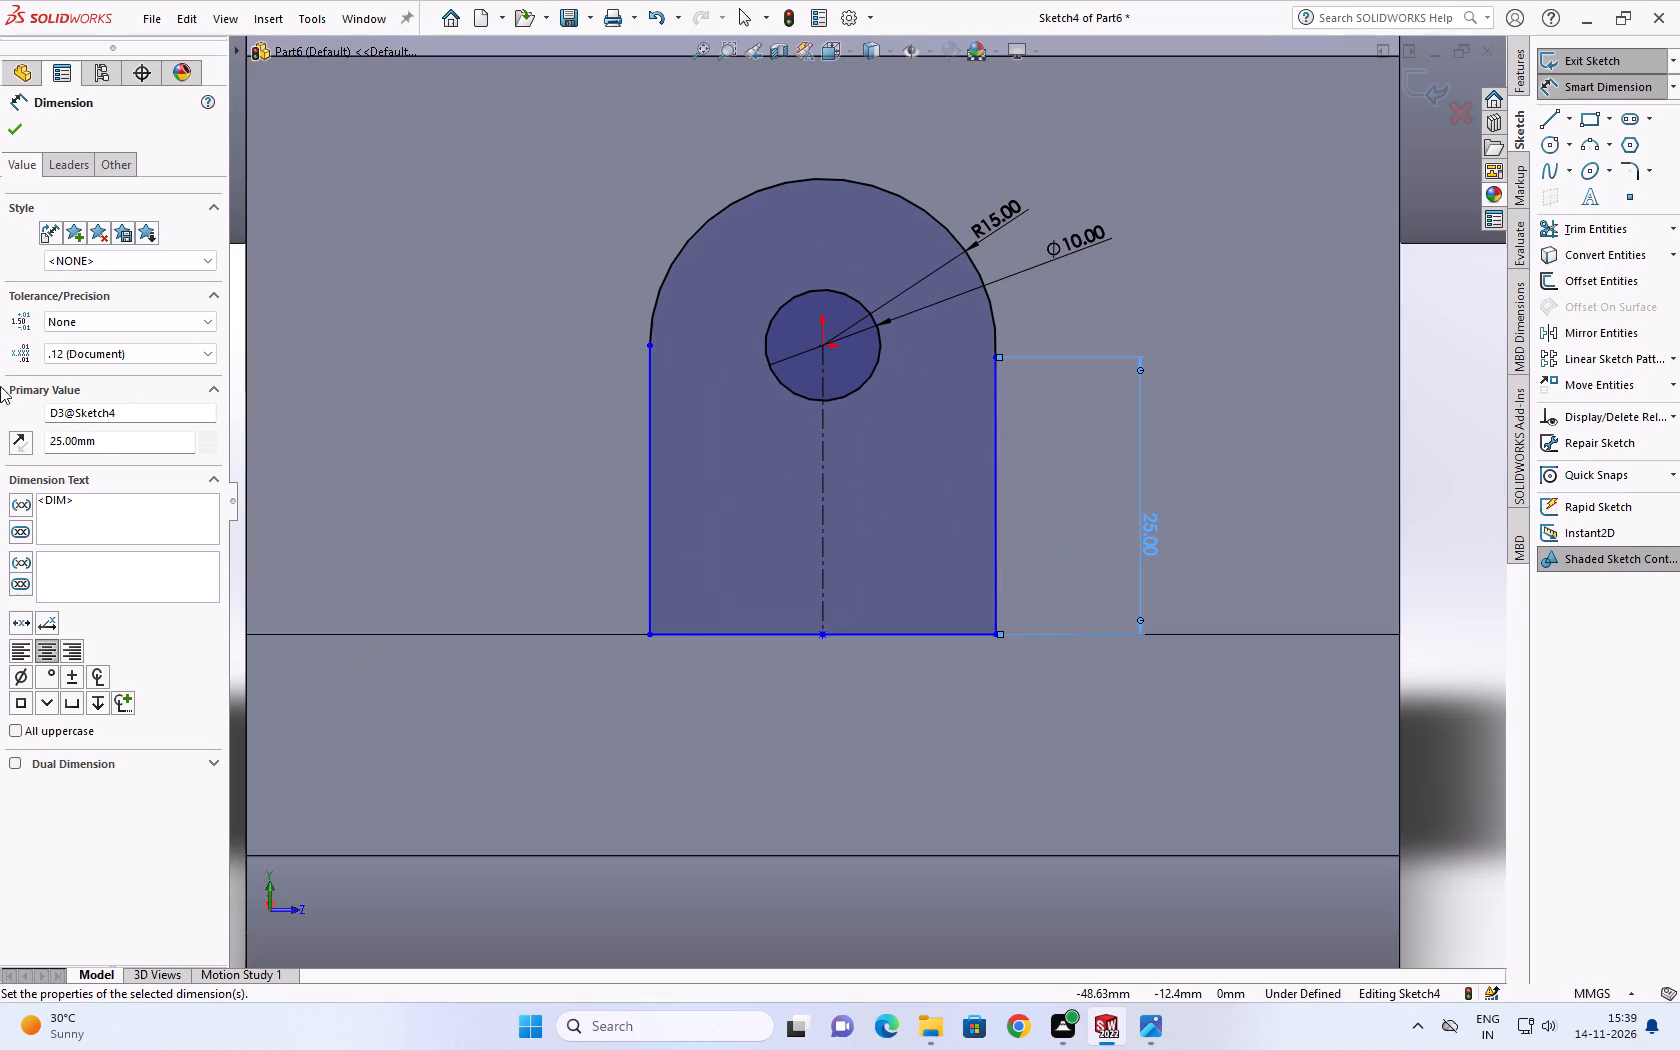
left_click(9, 127)
Extrude the round-topped profile with its hole 10 mm blind outward from the rear face, merging the result.
scroll(510, 209, "up", 1)
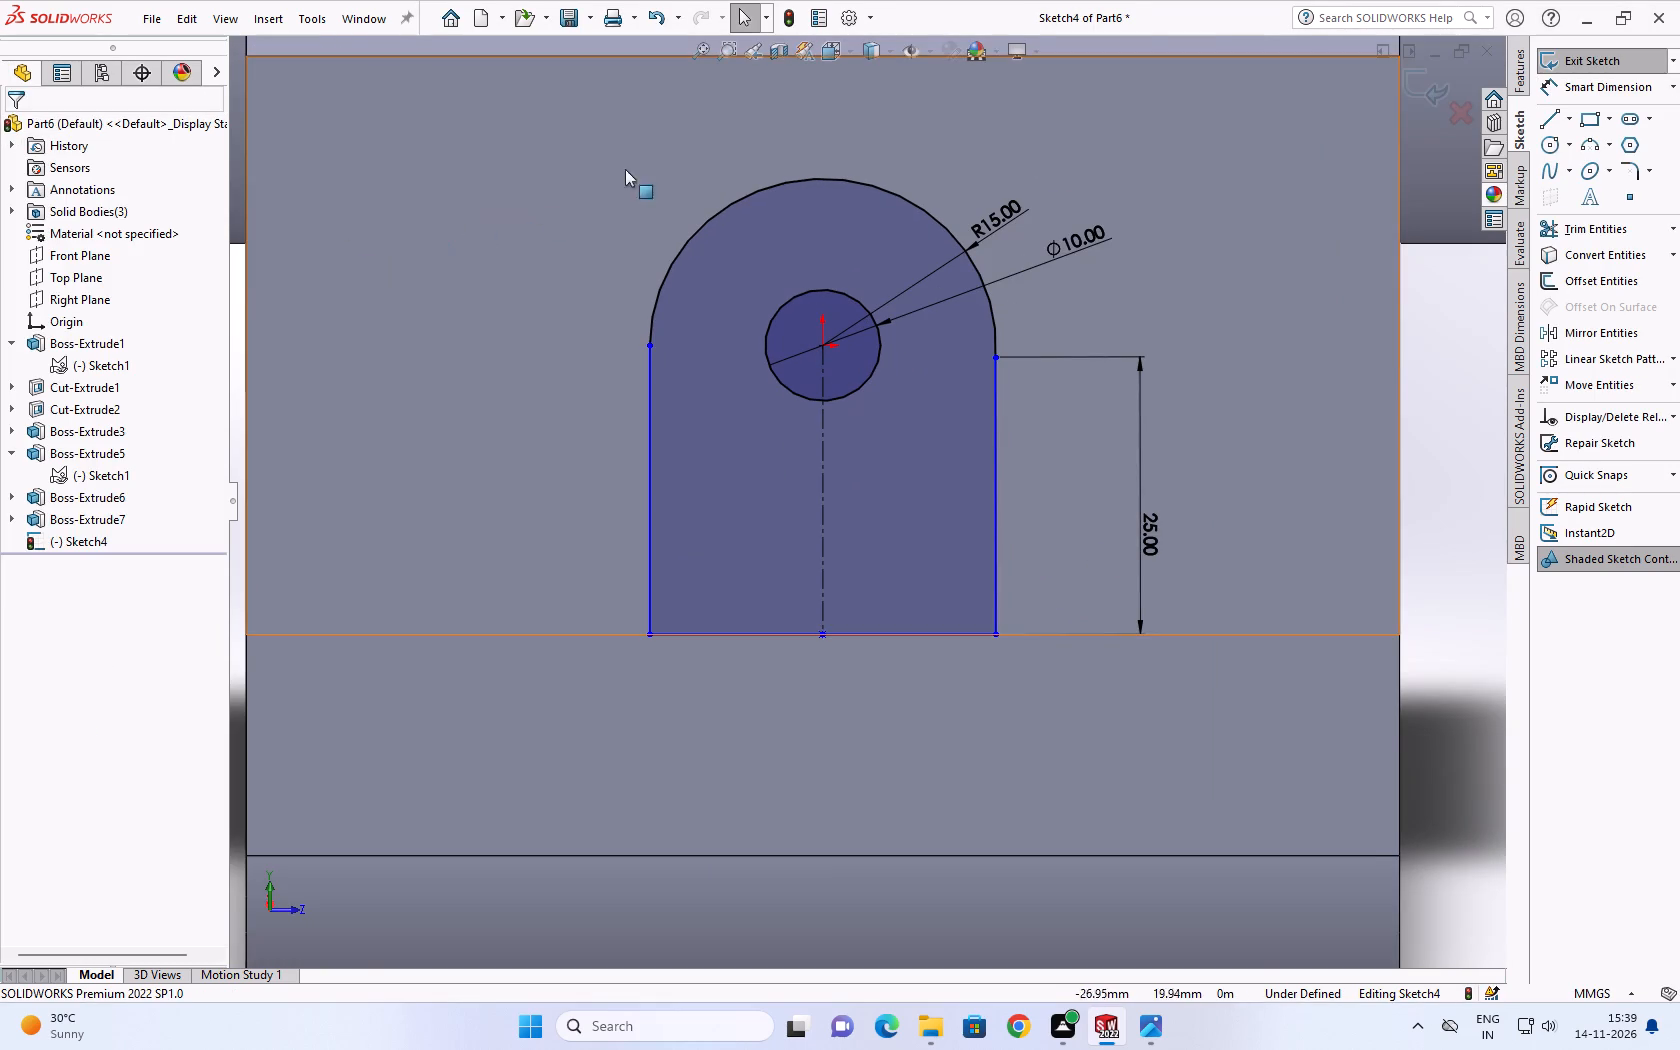
left_click(1519, 74)
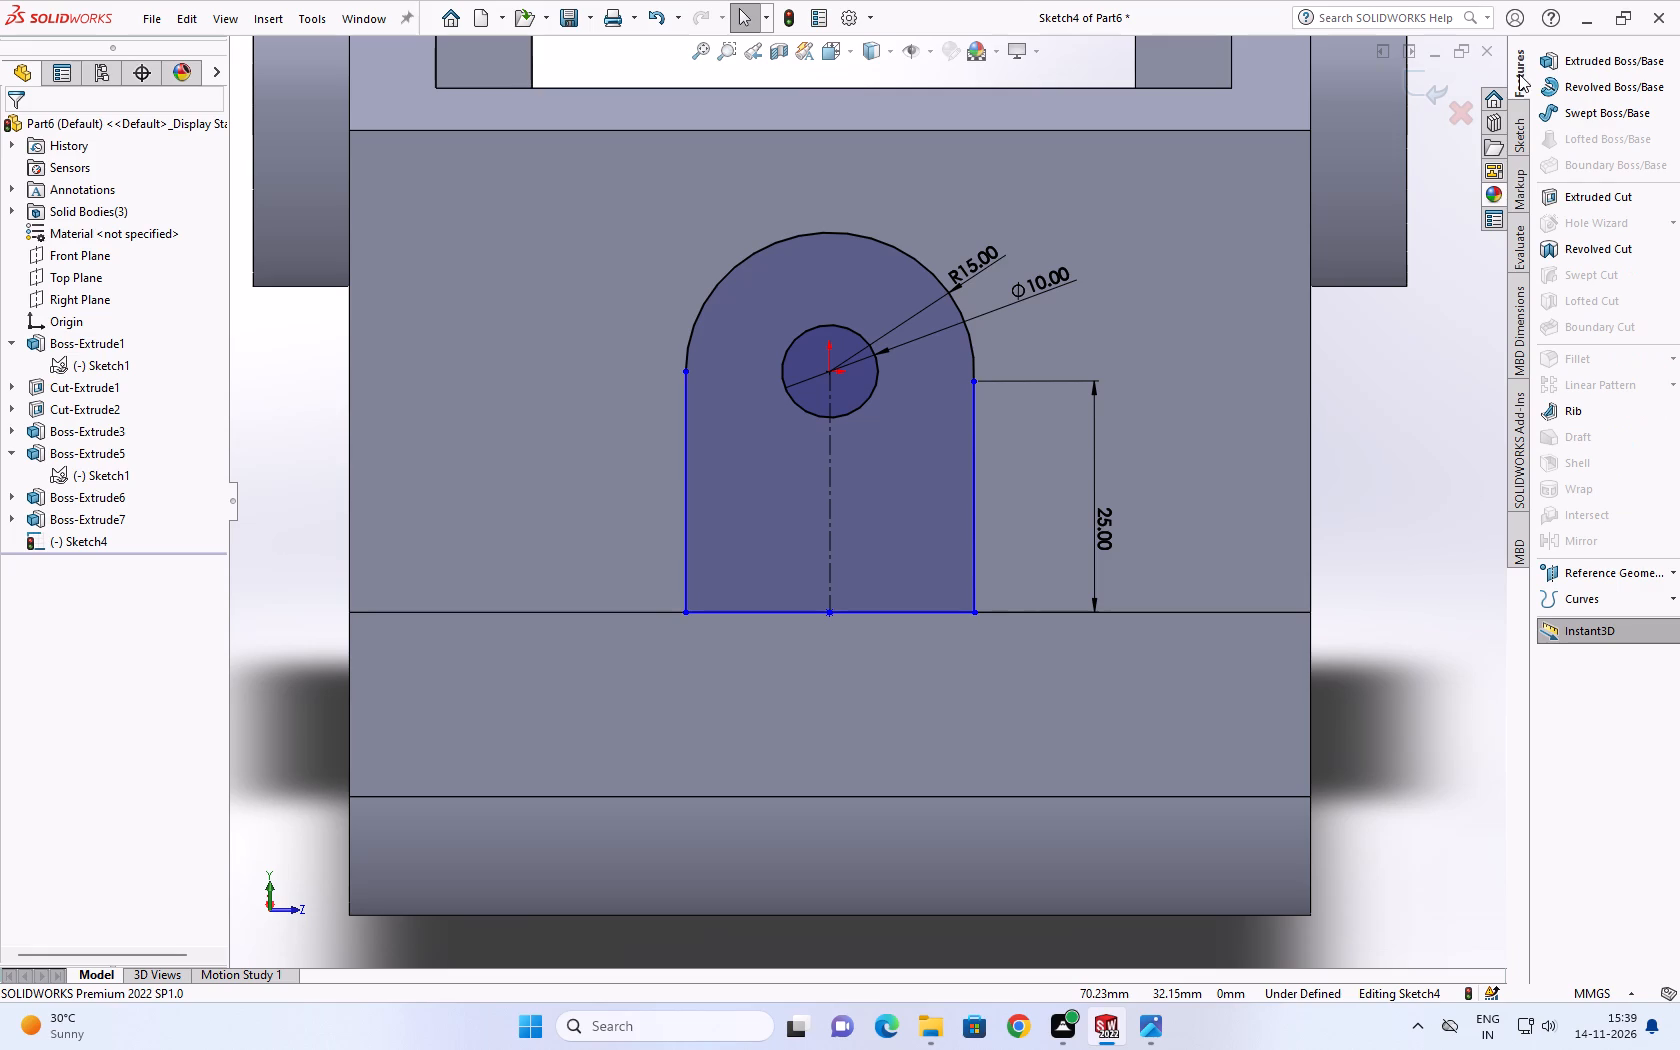
left_click(1571, 61)
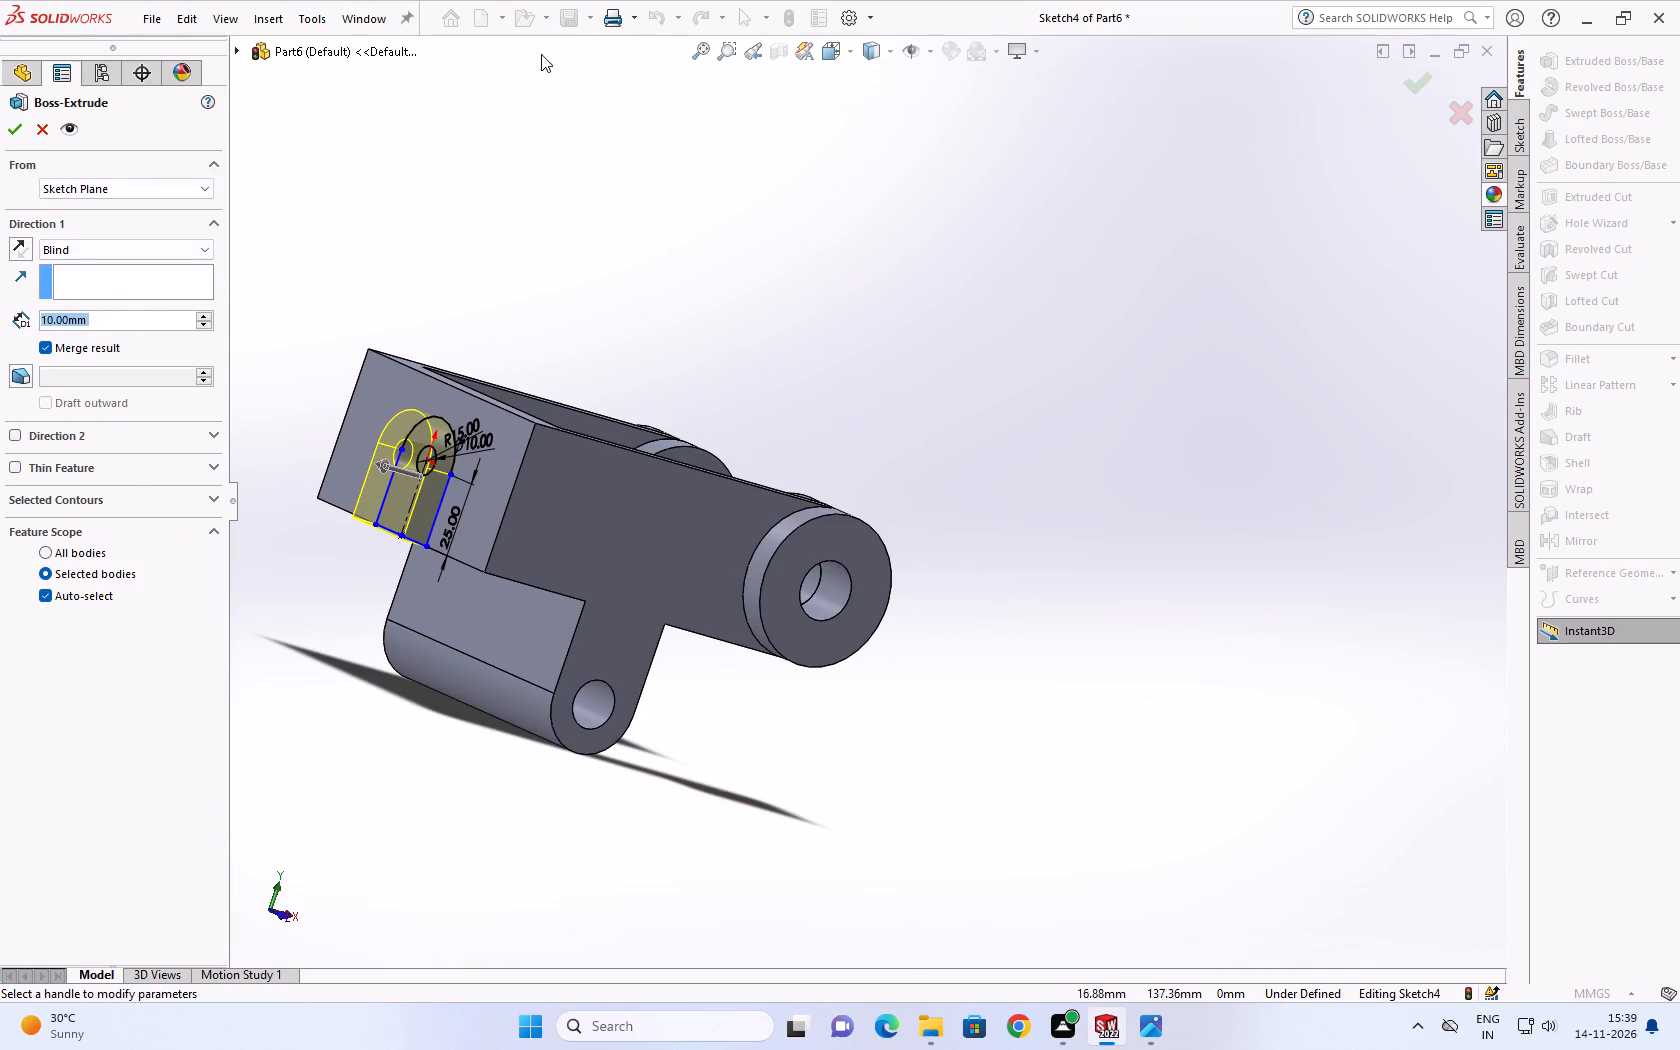
left_click(14, 128)
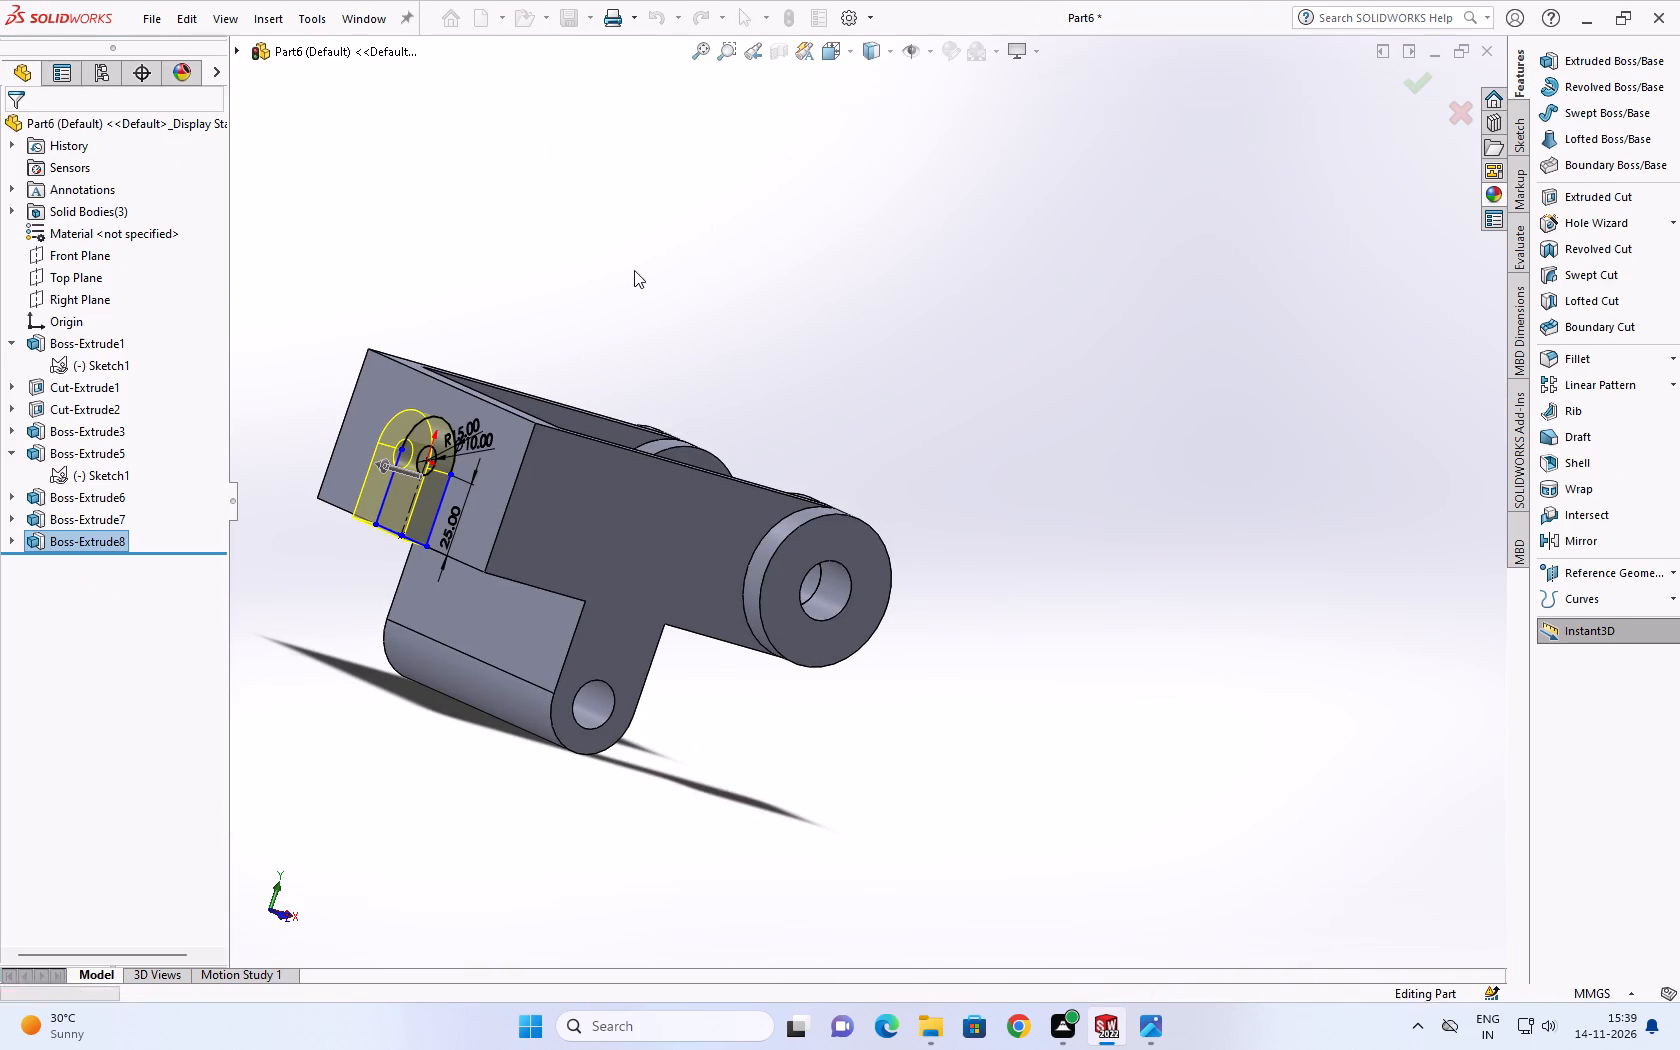
Examine the model from several angles, checking the new rear lug, the fork eyes and the lower eye lug.
scroll(634, 269, "up", 1)
scroll(639, 276, "down", 3)
middle_click_drag(634, 286, 613, 502)
scroll(600, 586, "up", 5)
left_click_drag(603, 528, 603, 516)
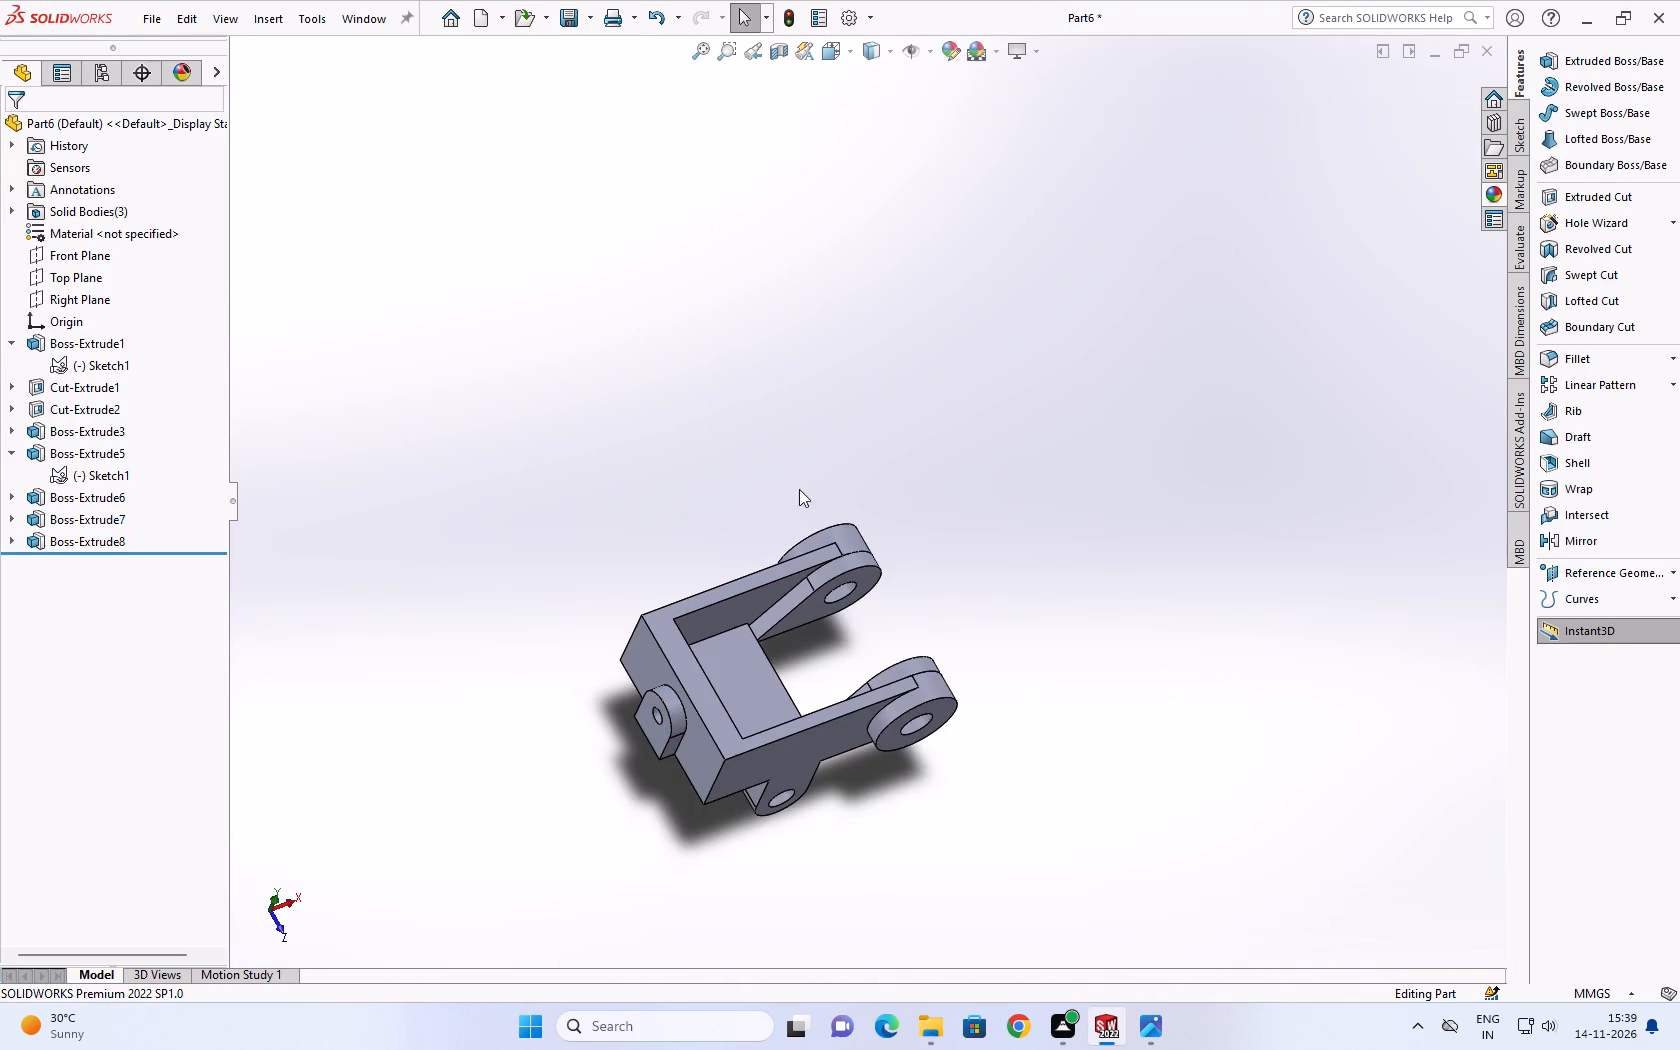
scroll(822, 486, "down", 4)
scroll(774, 649, "up", 3)
middle_click_drag(771, 639, 613, 683)
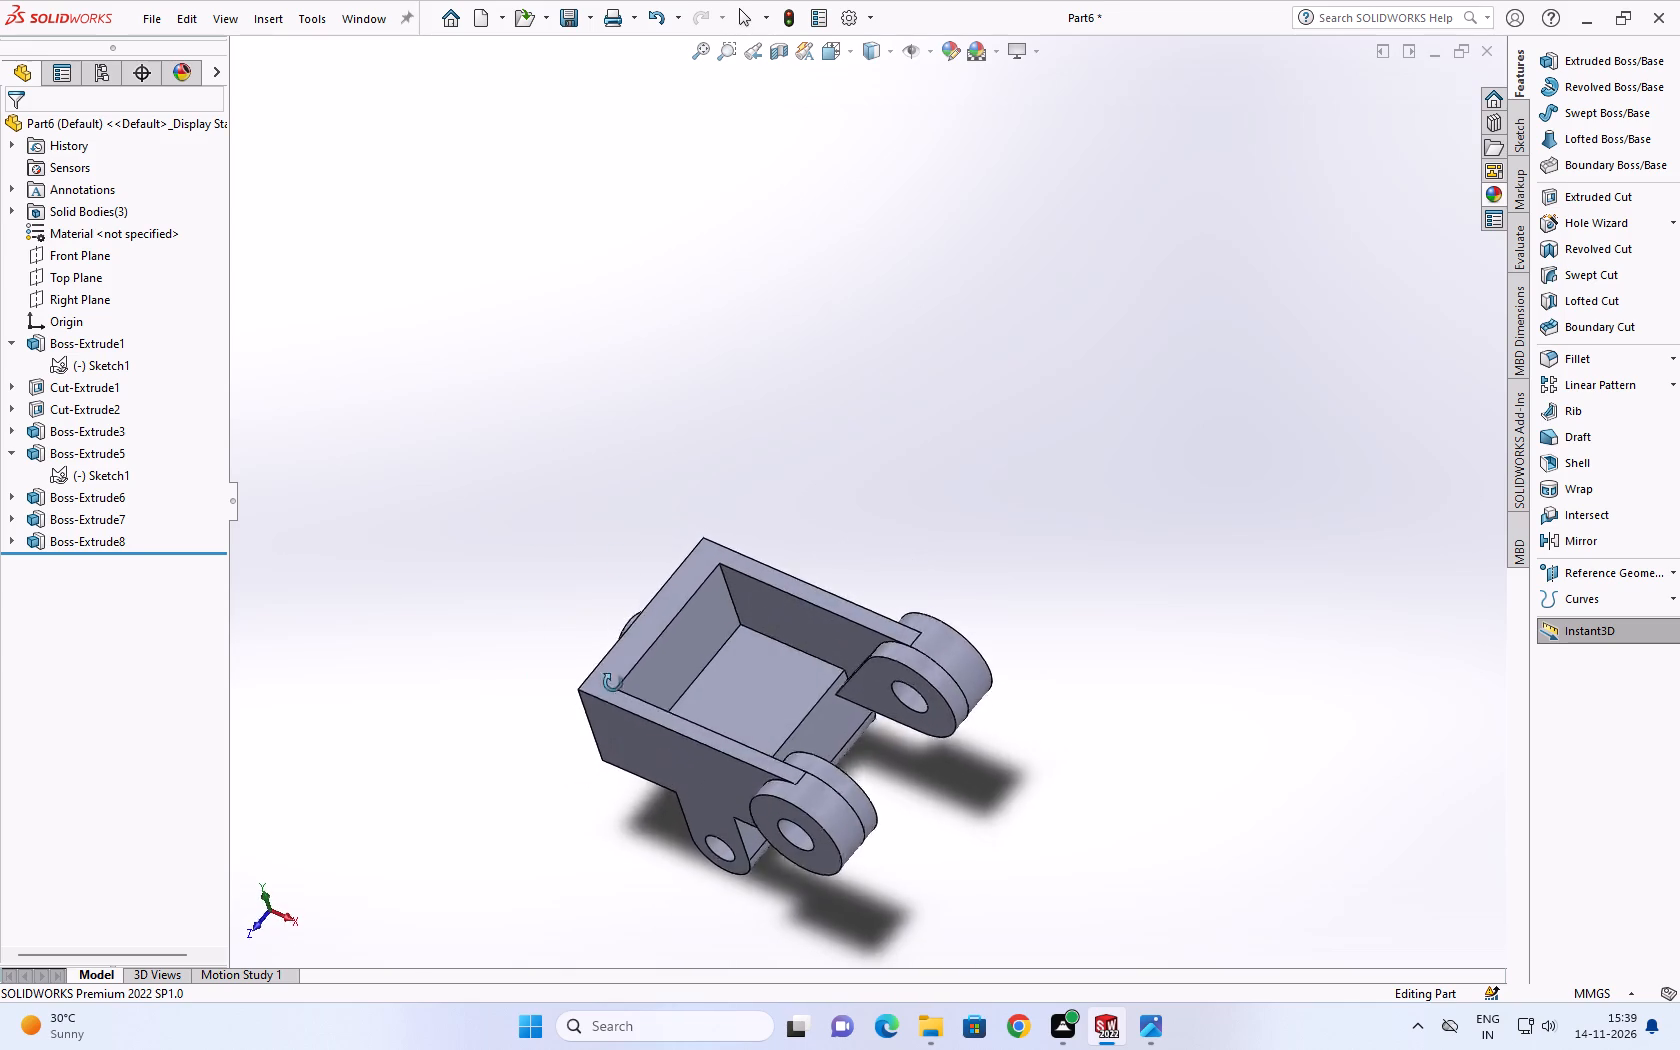
middle_click_drag(613, 683, 591, 465)
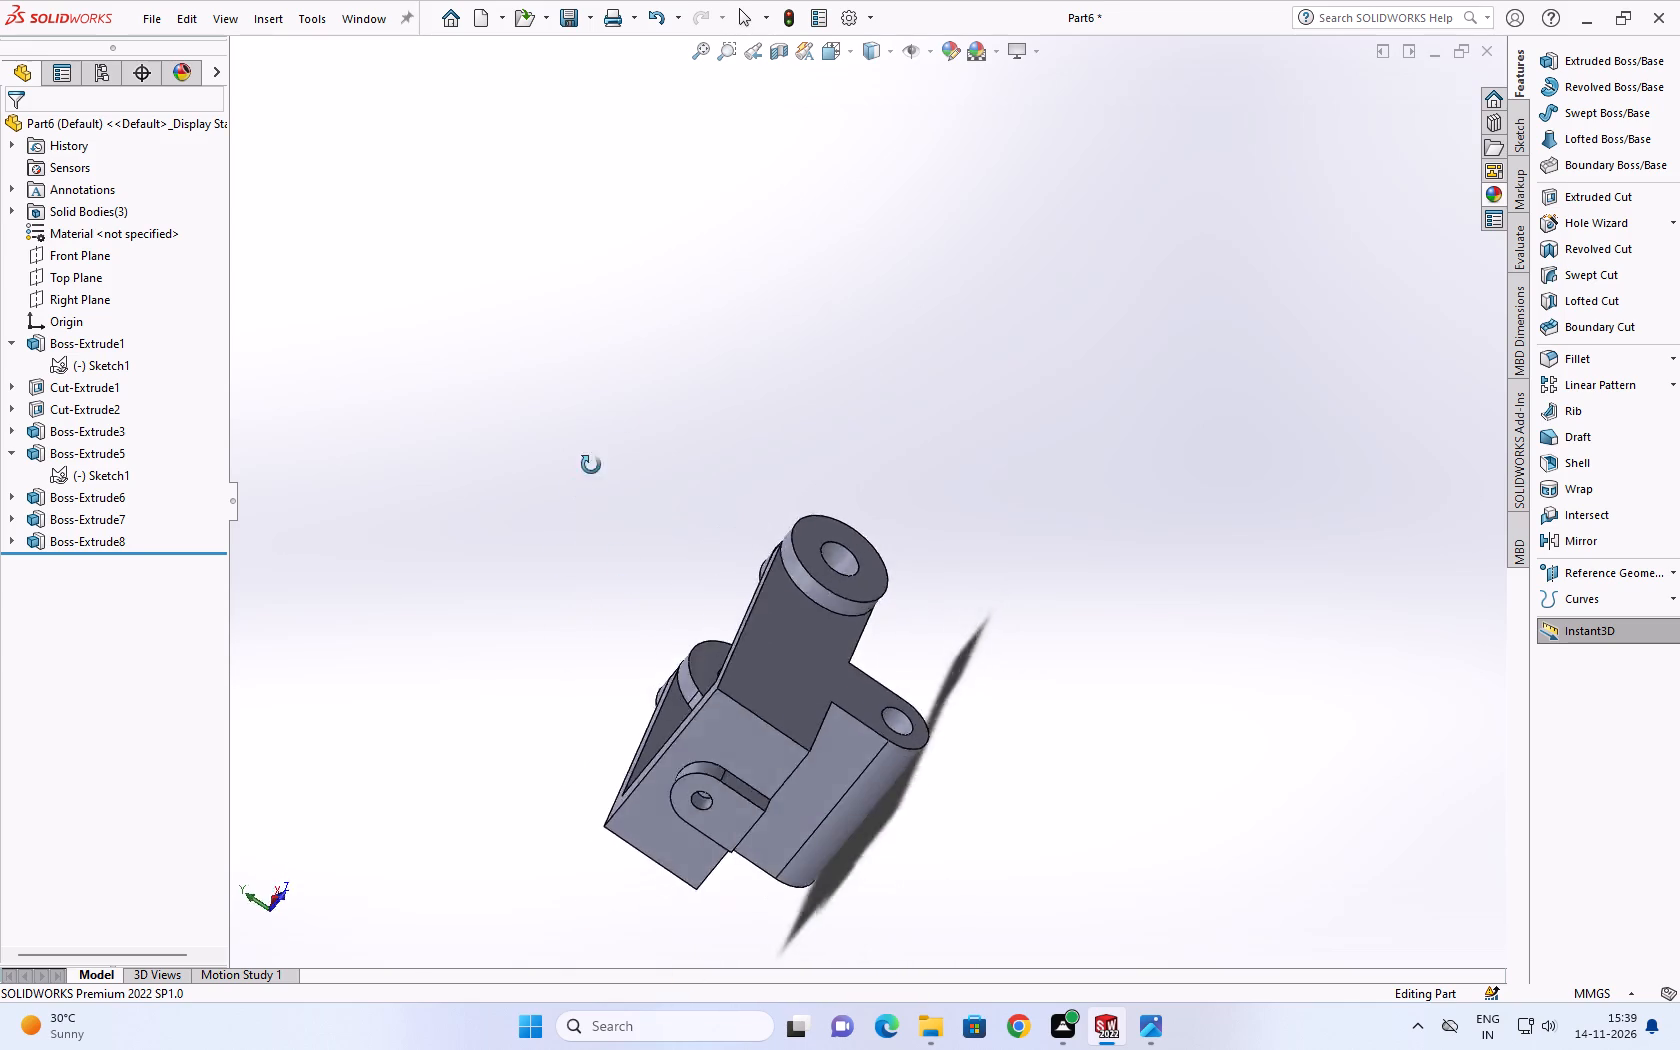
middle_click_drag(591, 465, 1042, 426)
middle_click_drag(969, 707, 1156, 600)
scroll(1181, 649, "up", 1)
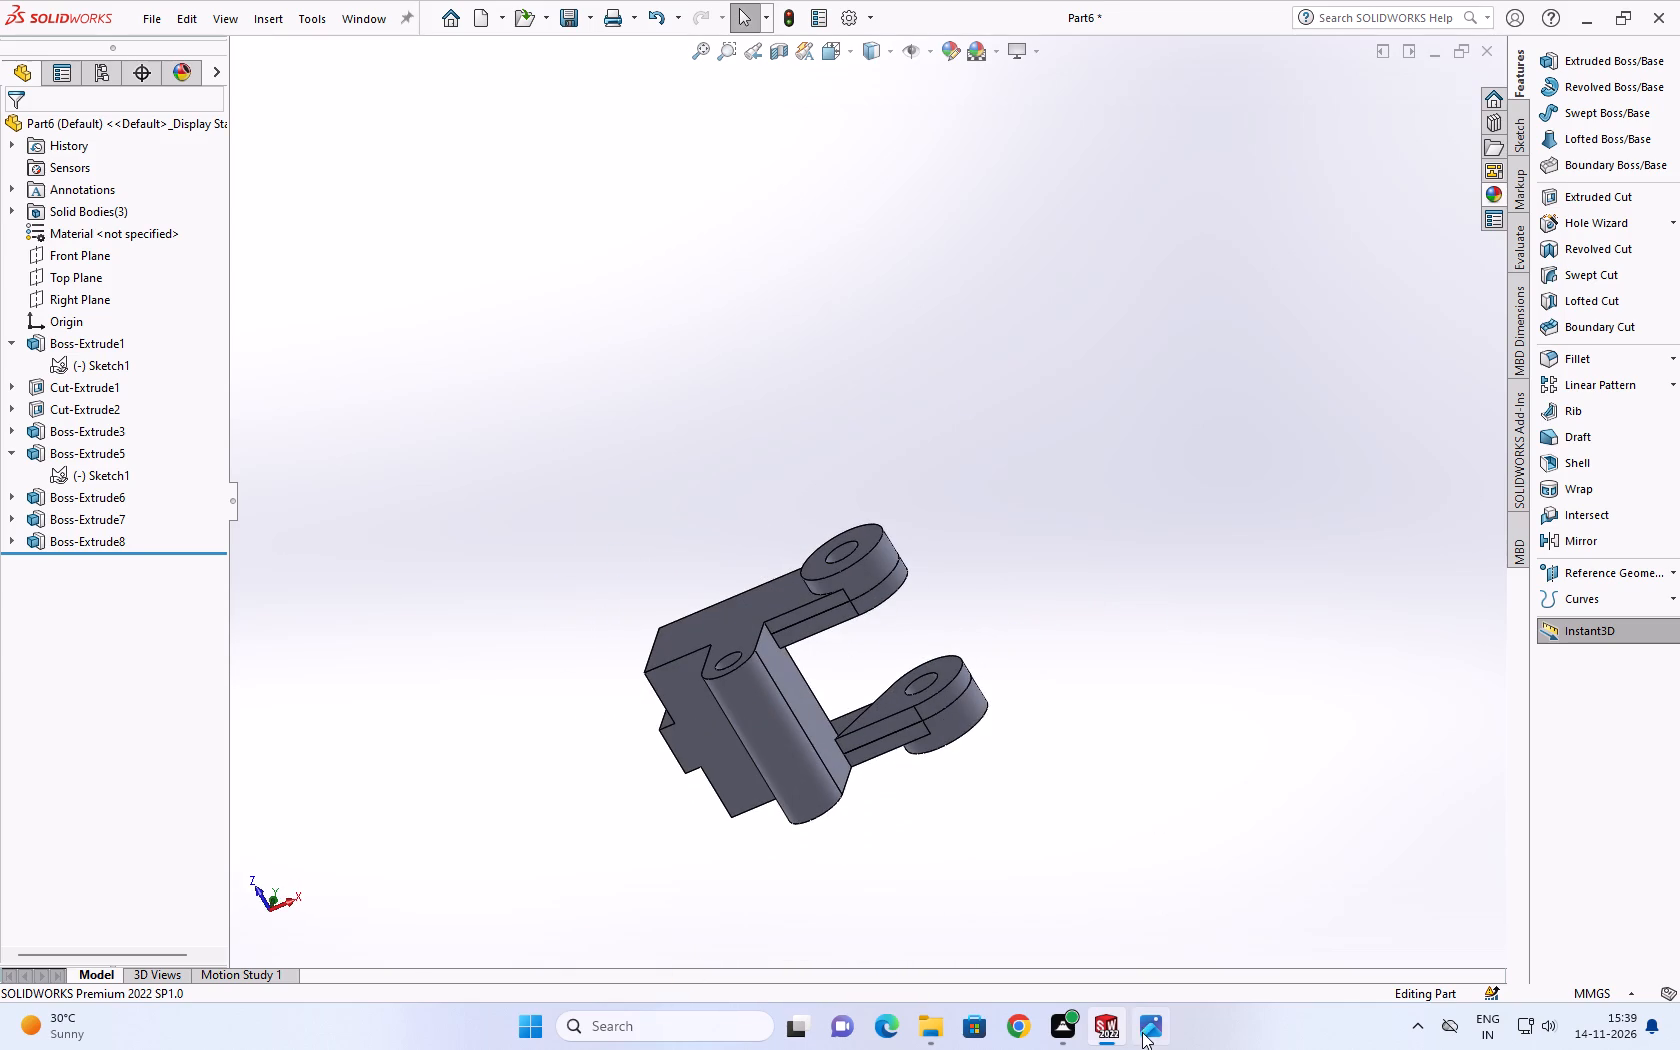
Examine the reference drawing's views of the clevis and compare them with the rear of the model.
left_click(1142, 1032)
scroll(618, 421, "up", 2)
scroll(729, 446, "down", 1)
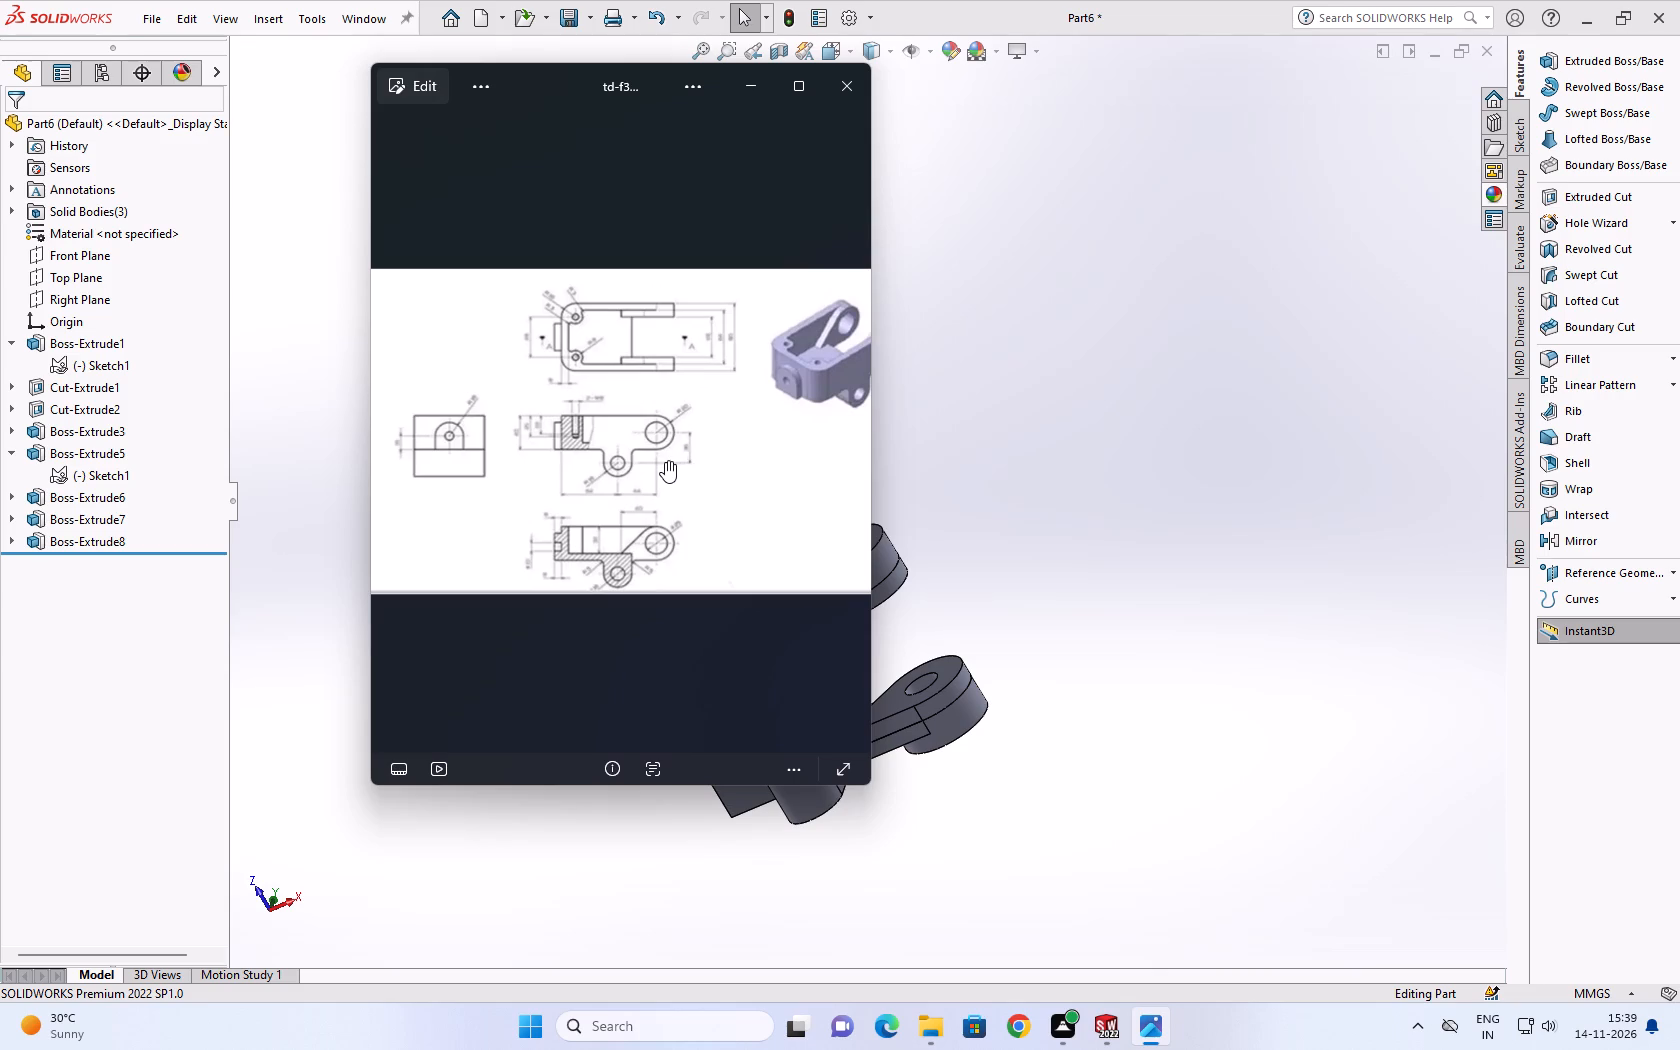
scroll(694, 467, "down", 1)
left_click(1022, 431)
scroll(943, 592, "up", 3)
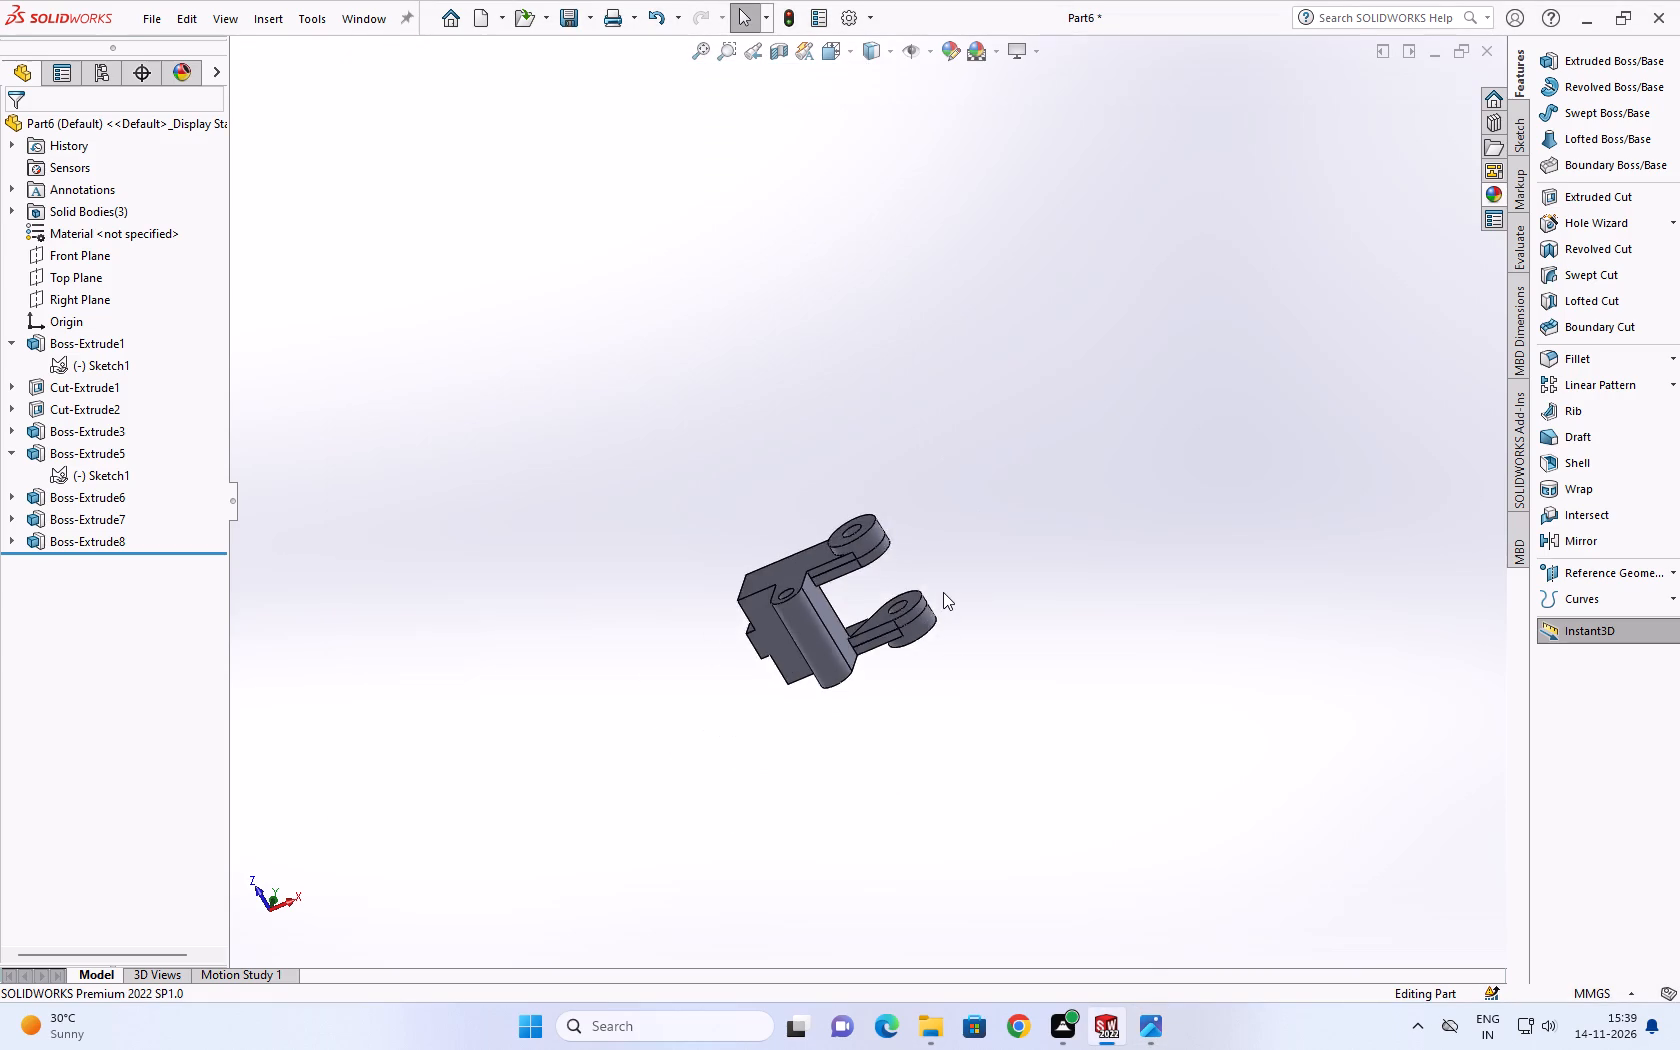
scroll(893, 607, "down", 1)
middle_click_drag(893, 607, 1037, 474)
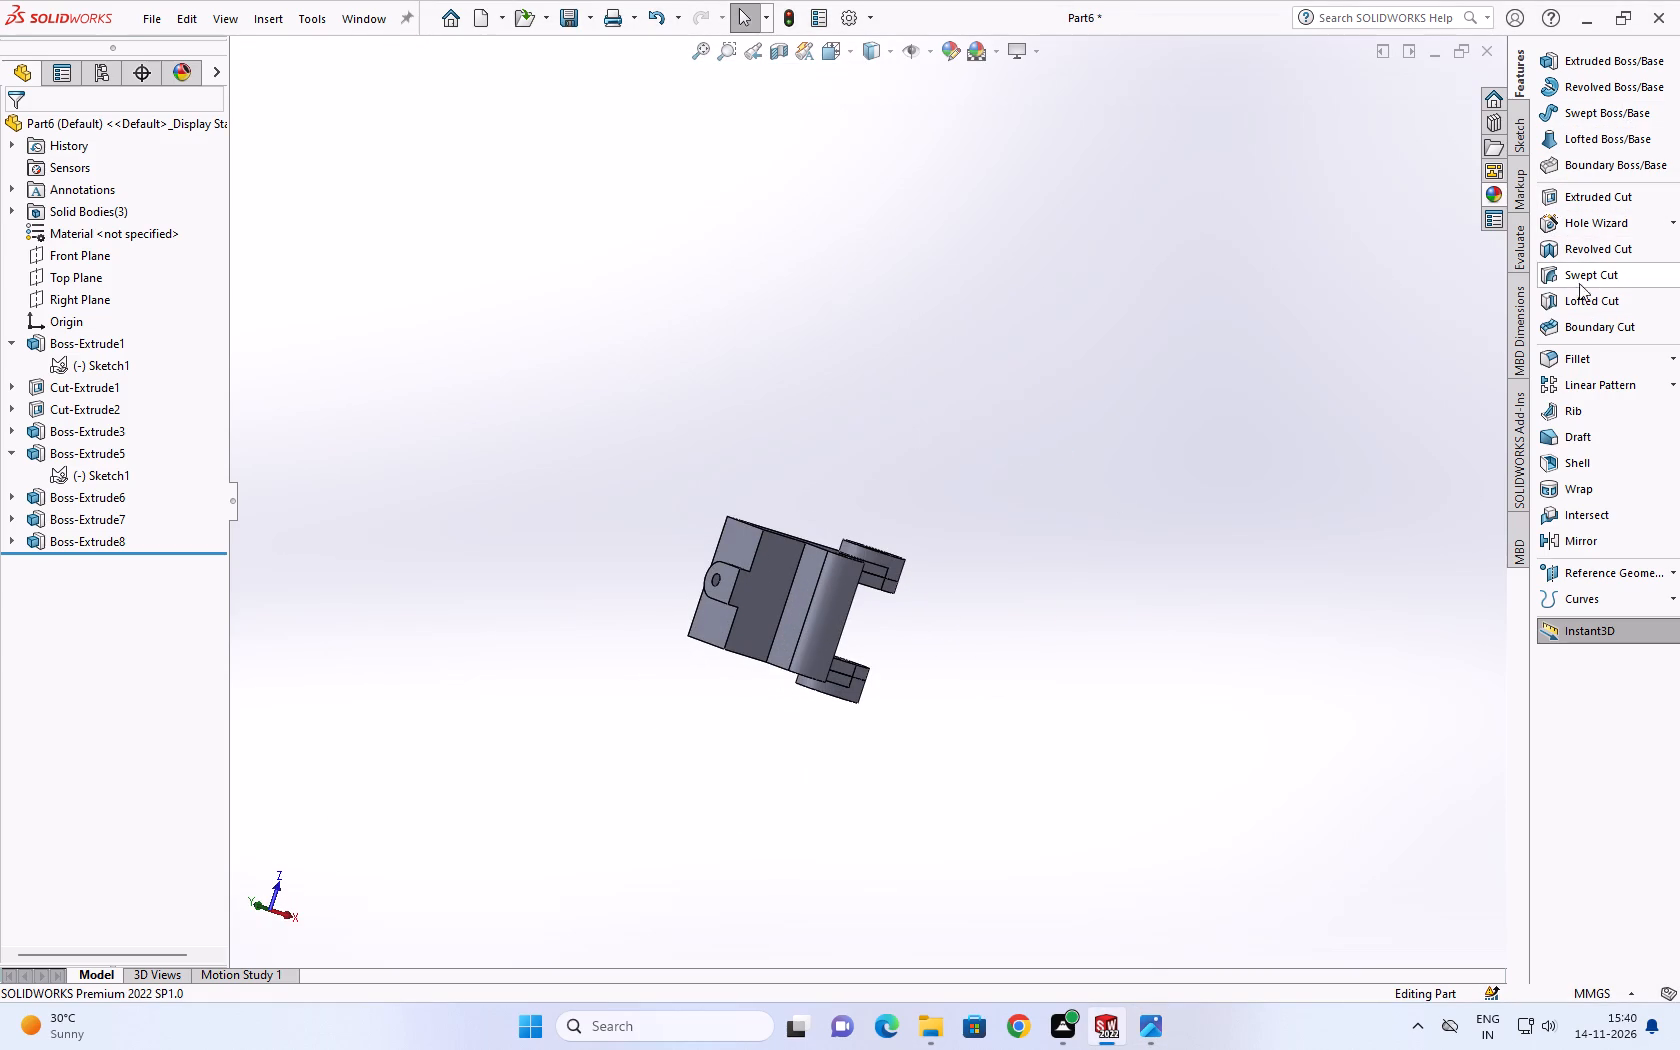
Fillet the two vertical outer corner edges of the block's rear wall with a 20 mm radius.
left_click(1576, 361)
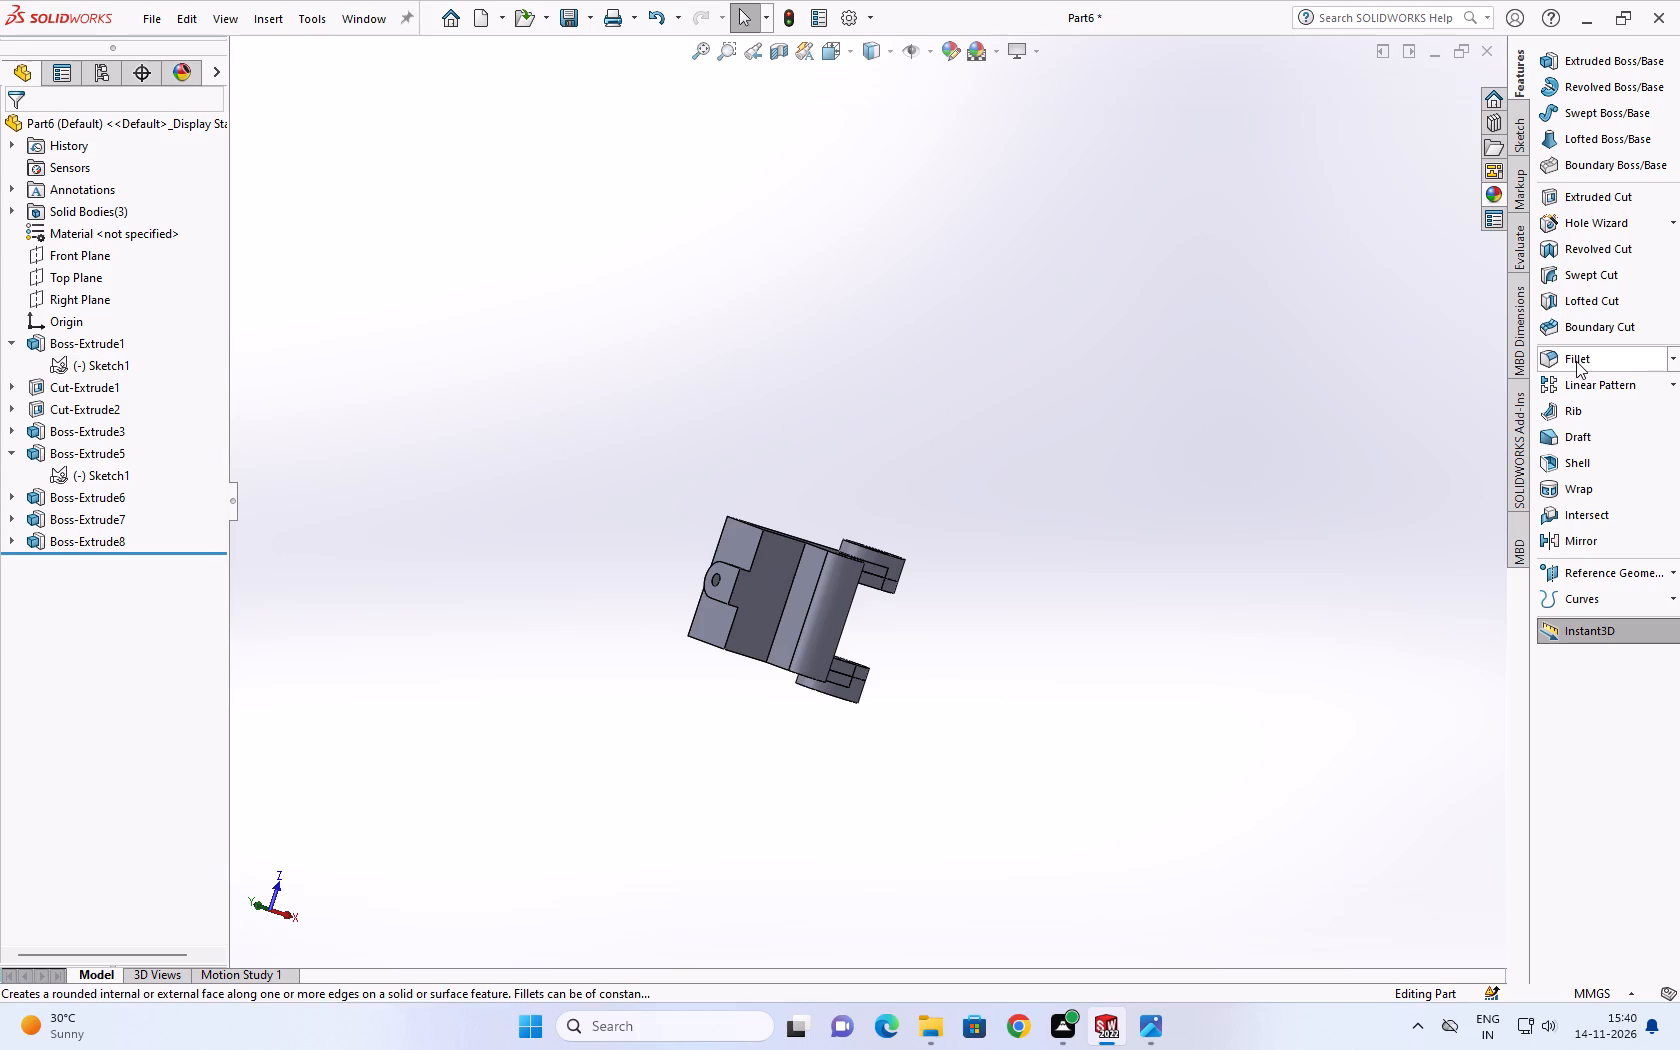
scroll(891, 541, "down", 1)
middle_click_drag(887, 556, 978, 735)
scroll(789, 703, "down", 3)
scroll(925, 700, "down", 1)
middle_click_drag(925, 700, 1004, 763)
left_click(857, 519)
middle_click_drag(861, 518, 869, 527)
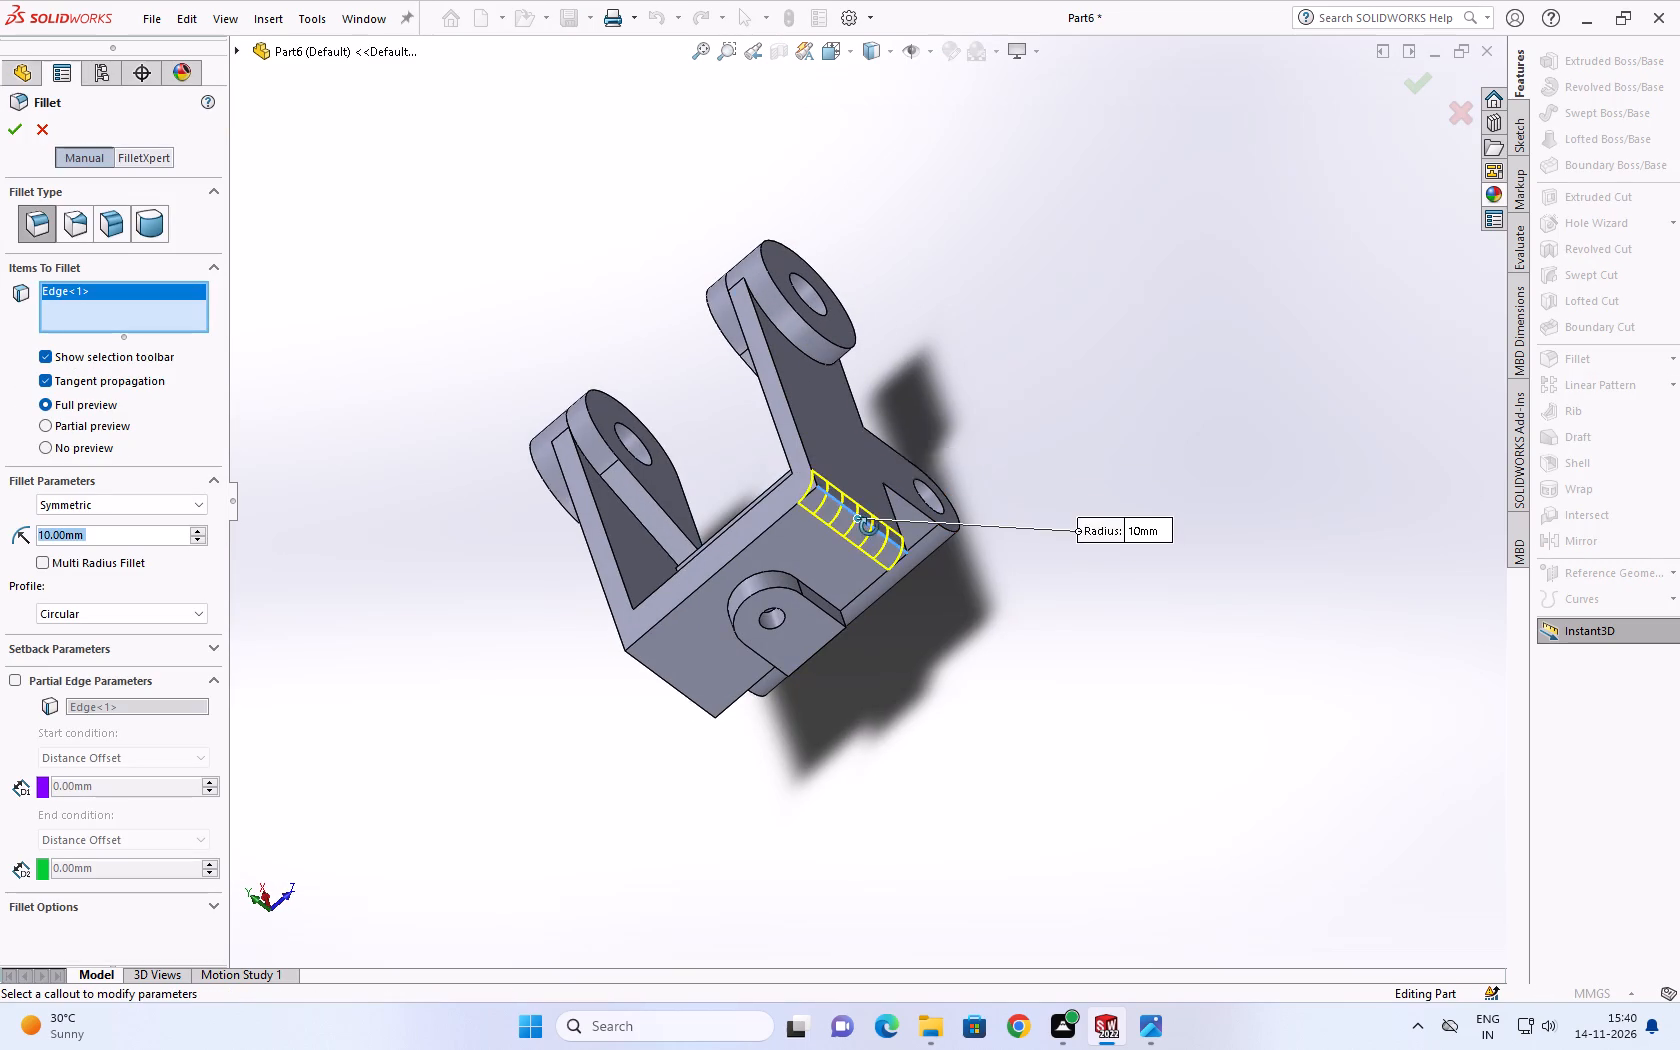
middle_click_drag(869, 527, 967, 592)
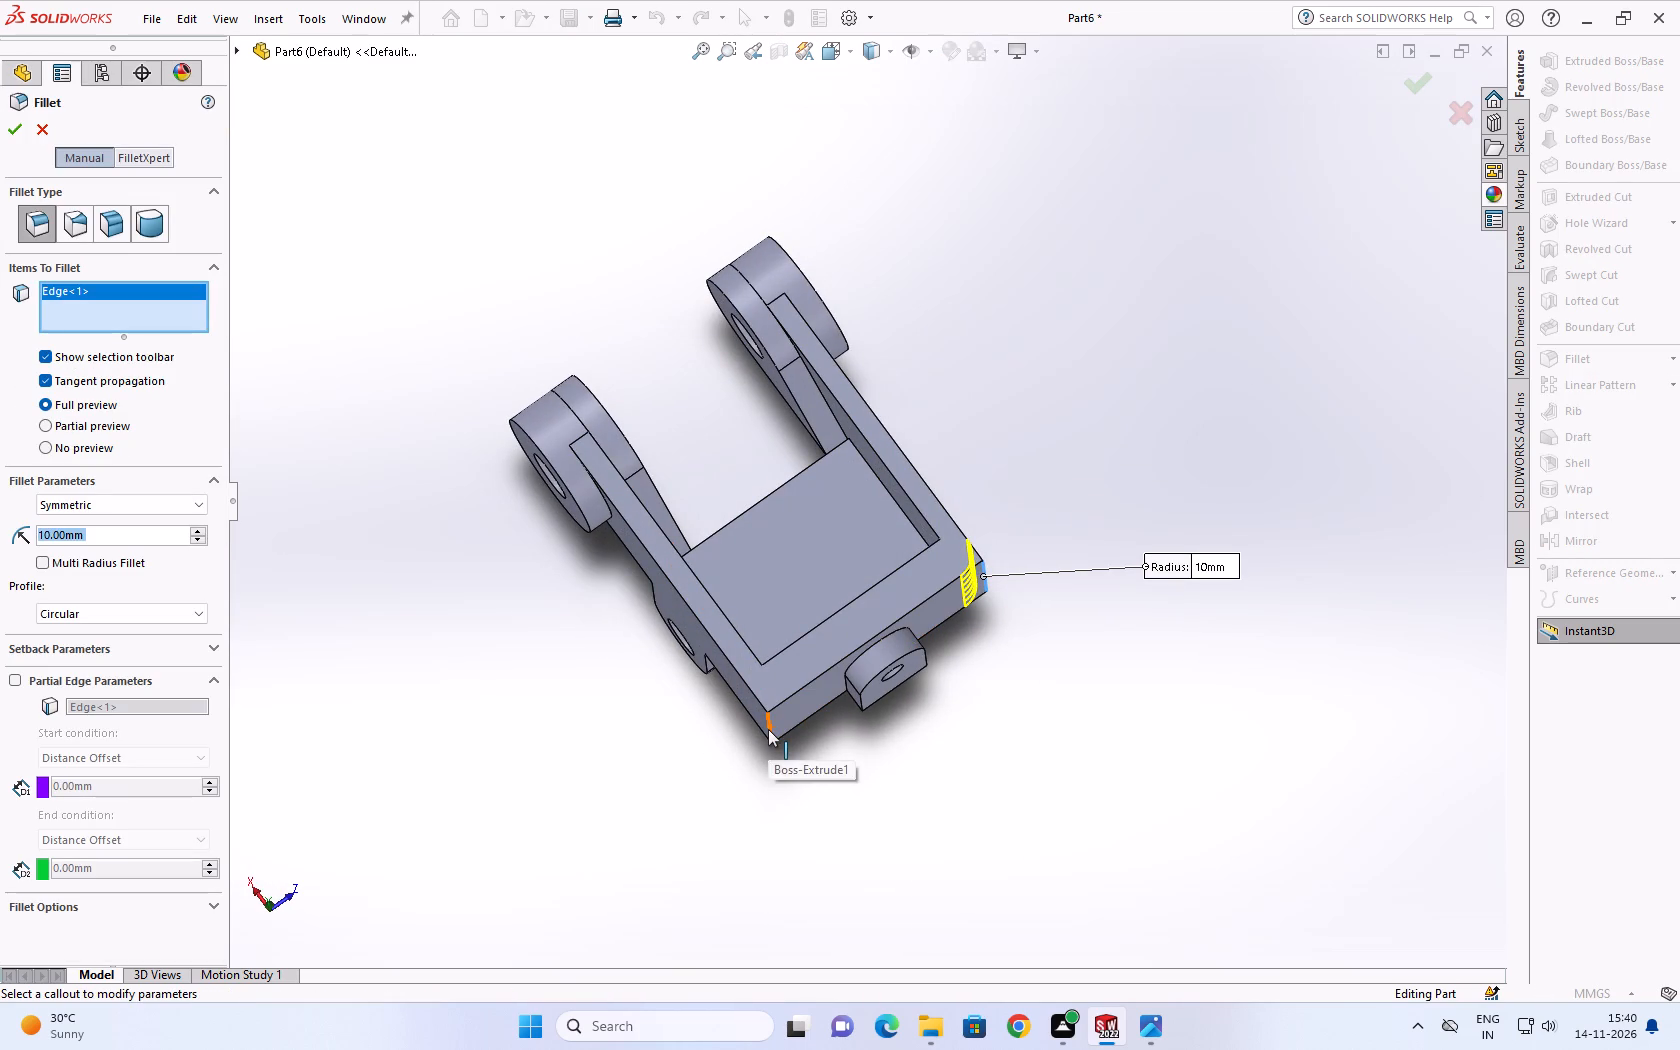
left_click(768, 729)
scroll(767, 688, "down", 4)
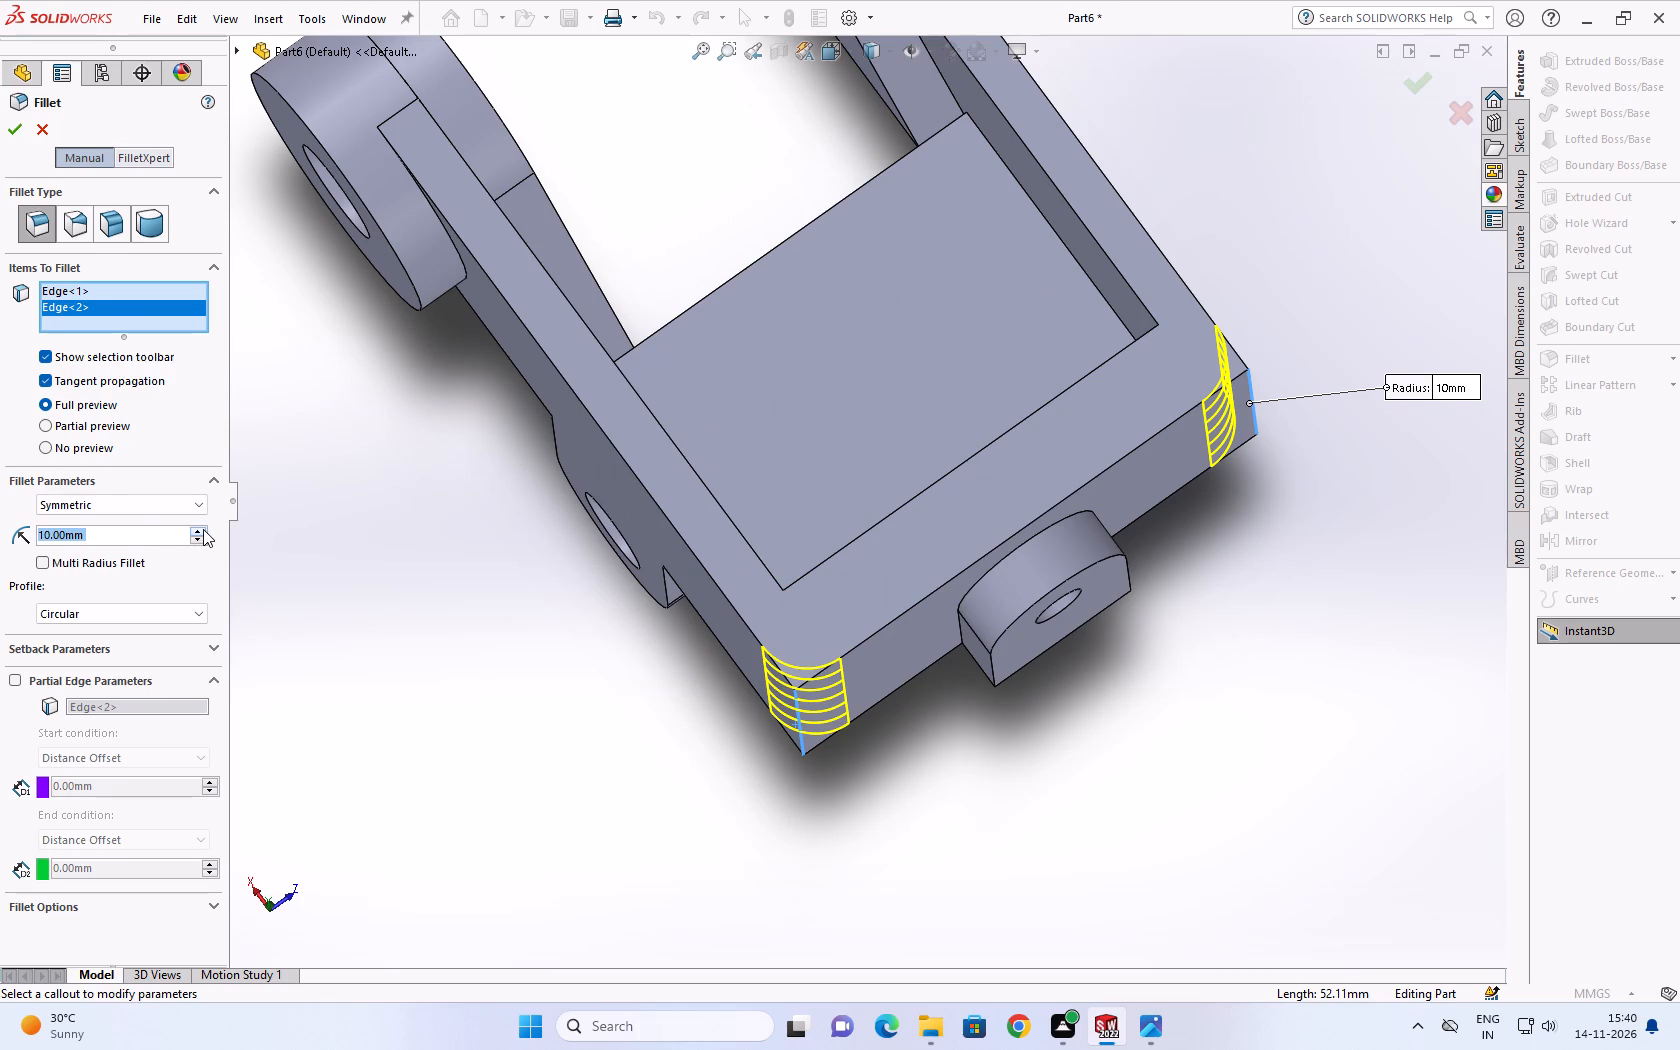
left_click(203, 529)
middle_click_drag(653, 405, 687, 511)
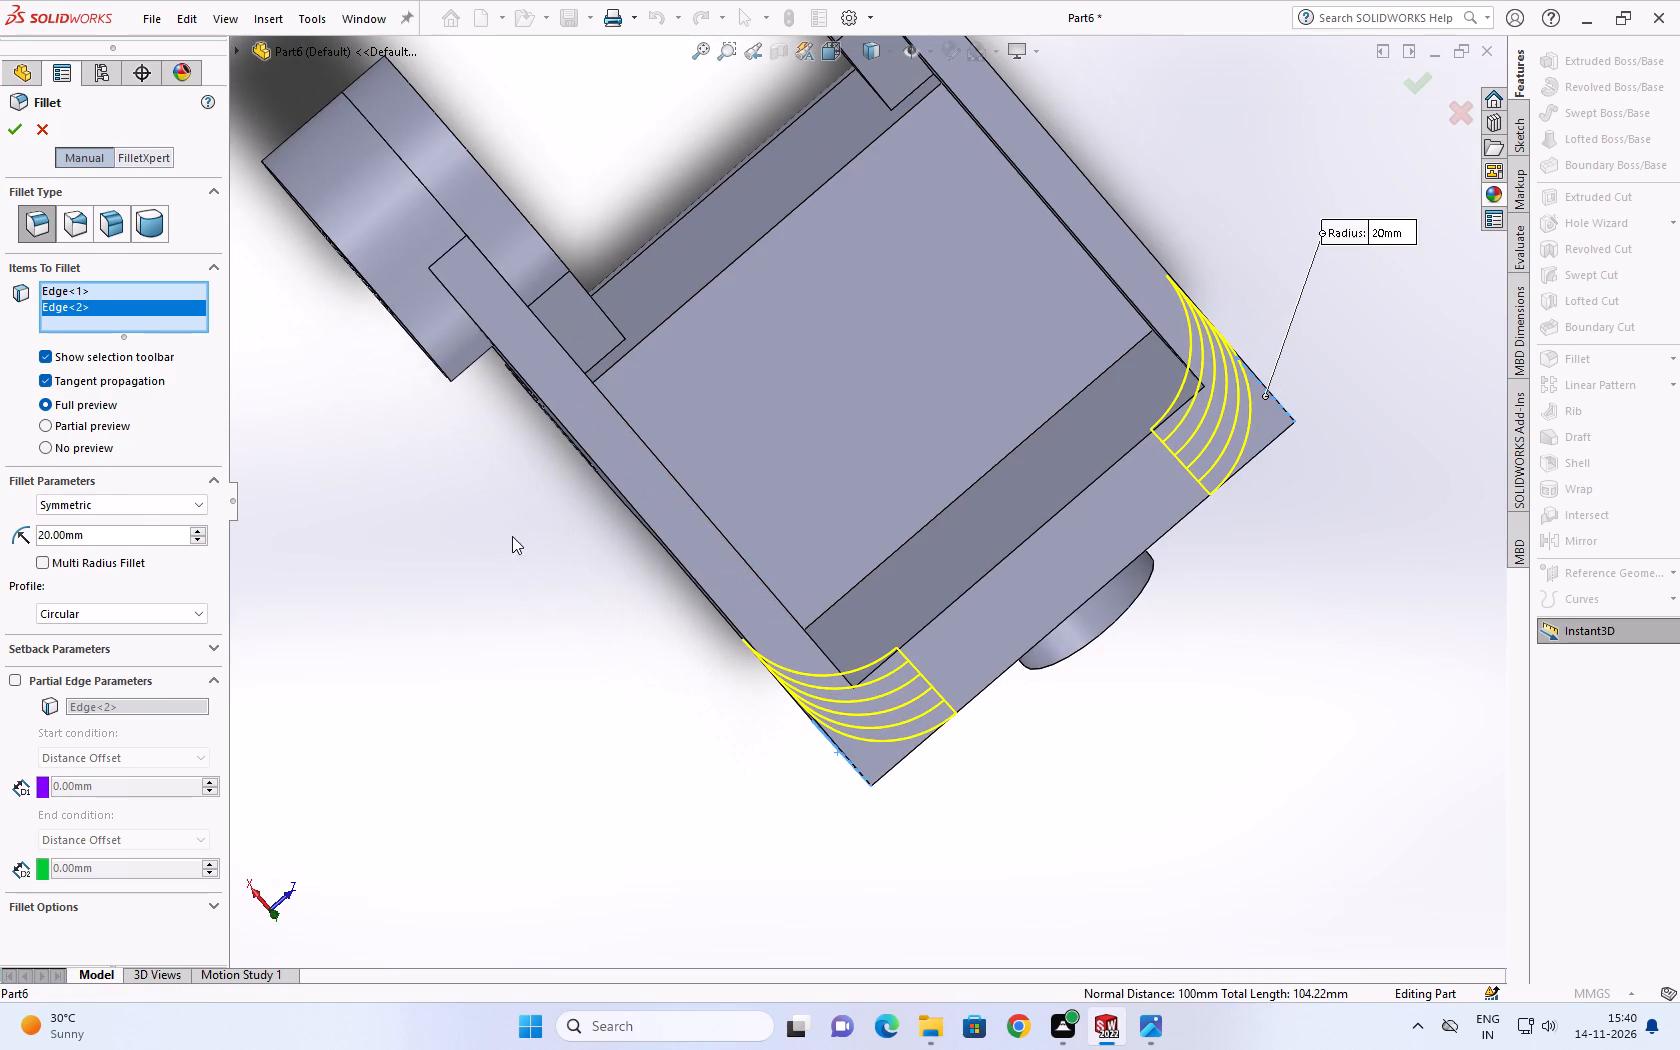
scroll(393, 600, "down", 1)
middle_click_drag(393, 591, 365, 551)
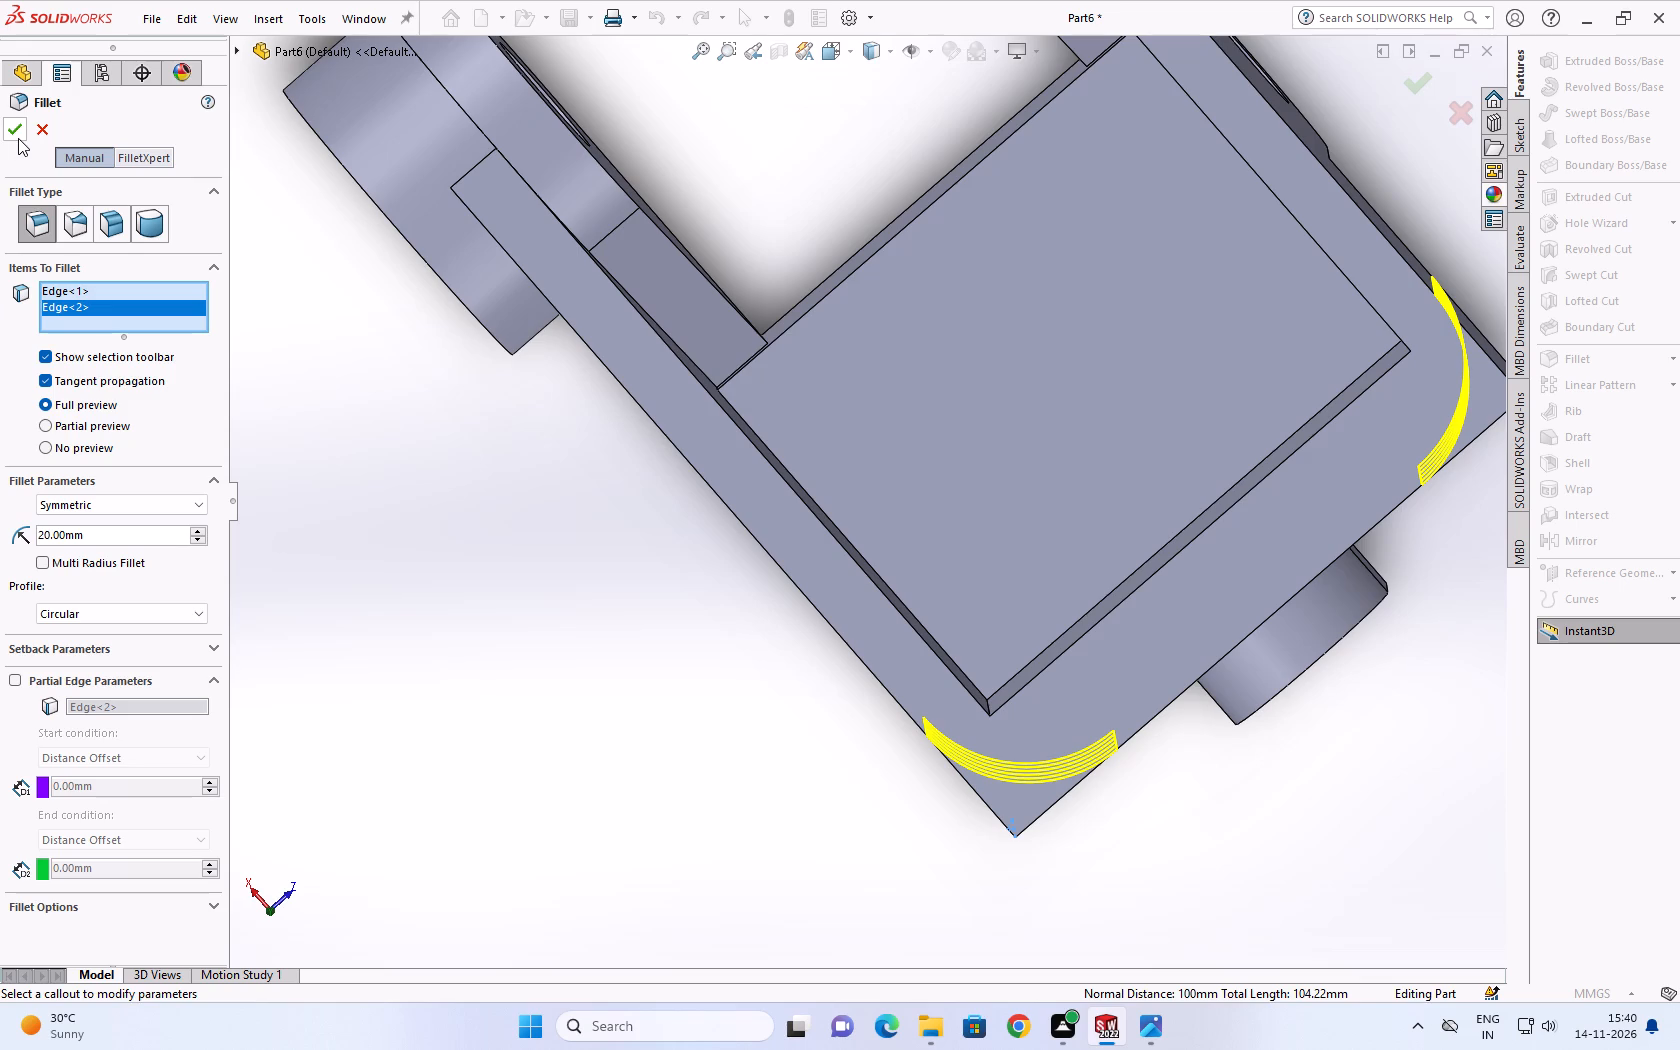
left_click(18, 138)
On the fork's top face, sketch a closed rectangle about 16 by 83 mm along the rear wall's inner edge, spanning both arms.
scroll(1009, 463, "up", 1)
scroll(920, 632, "up", 1)
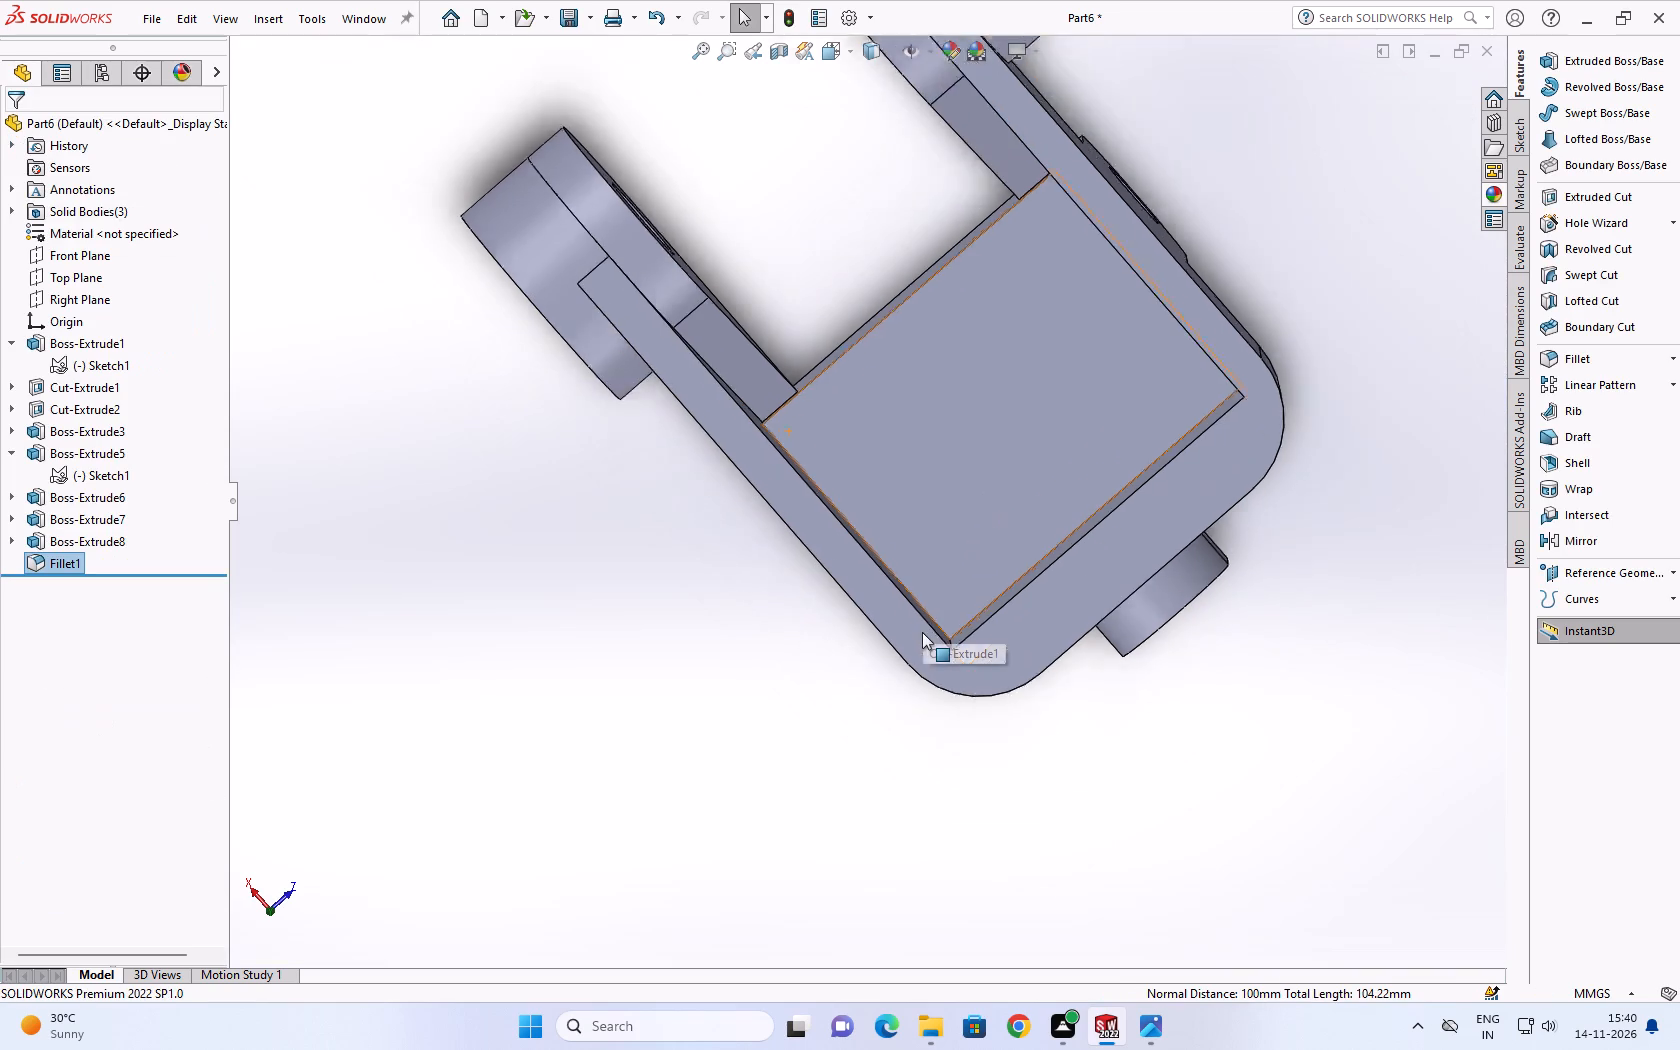
scroll(922, 632, "up", 1)
scroll(951, 628, "down", 2)
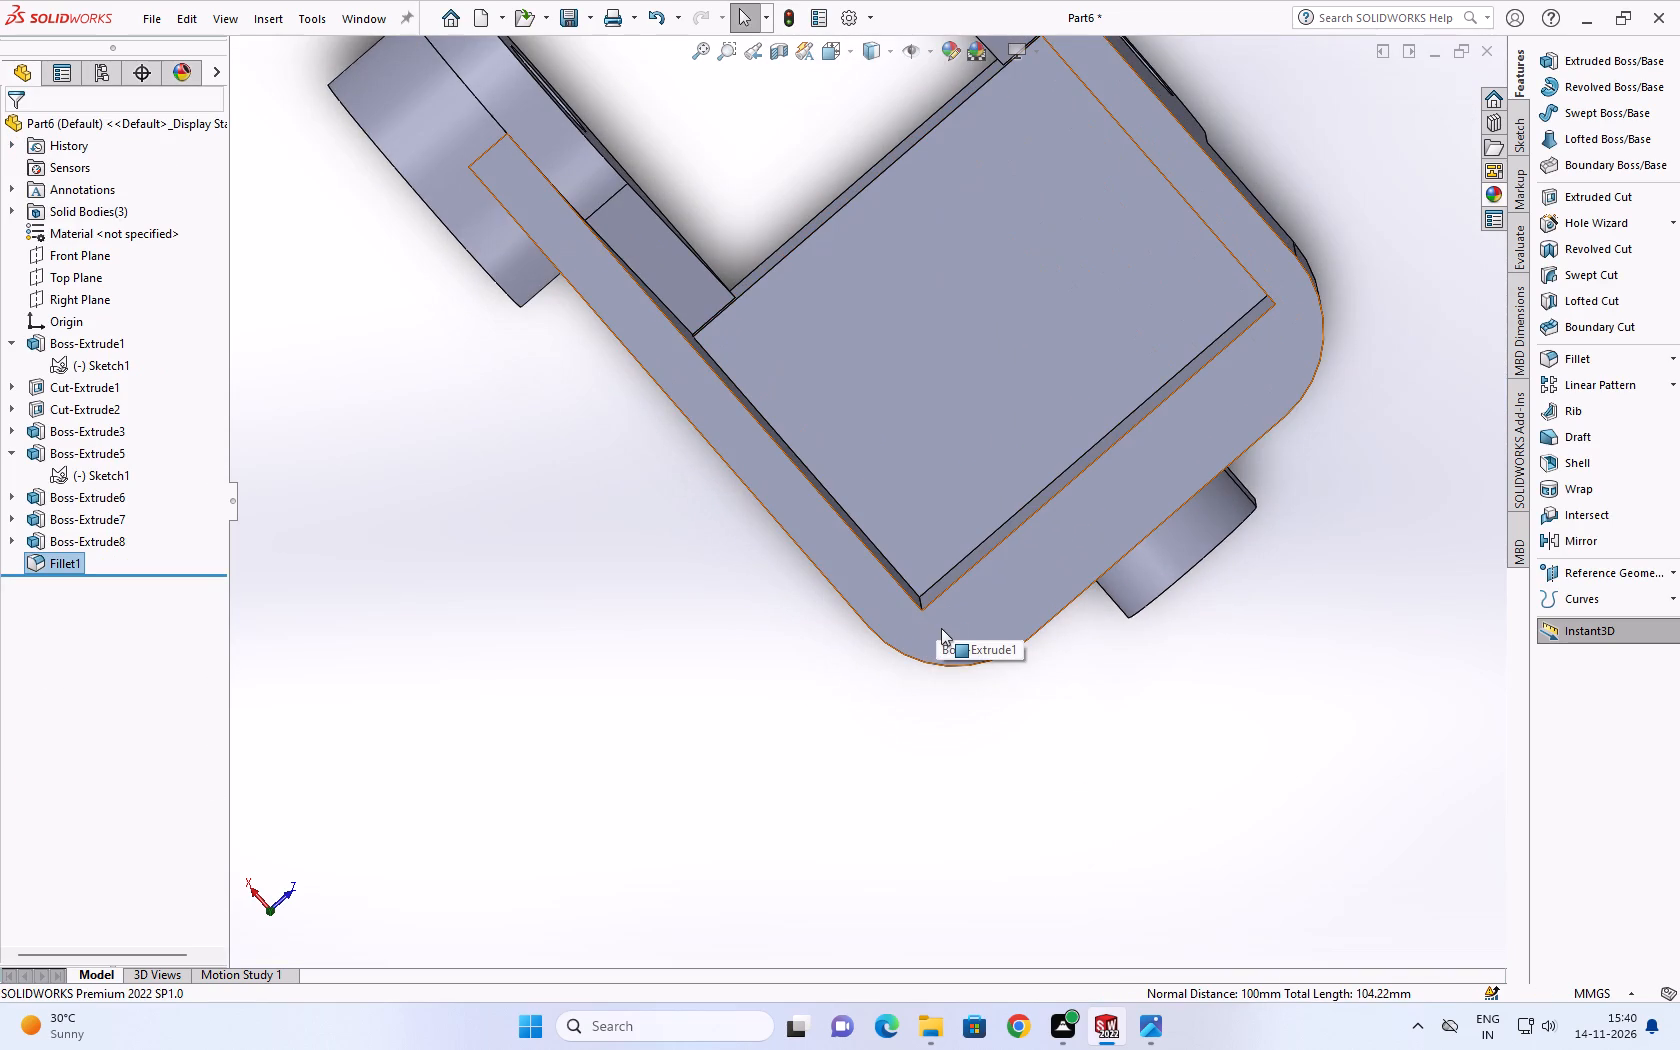
left_click(941, 628)
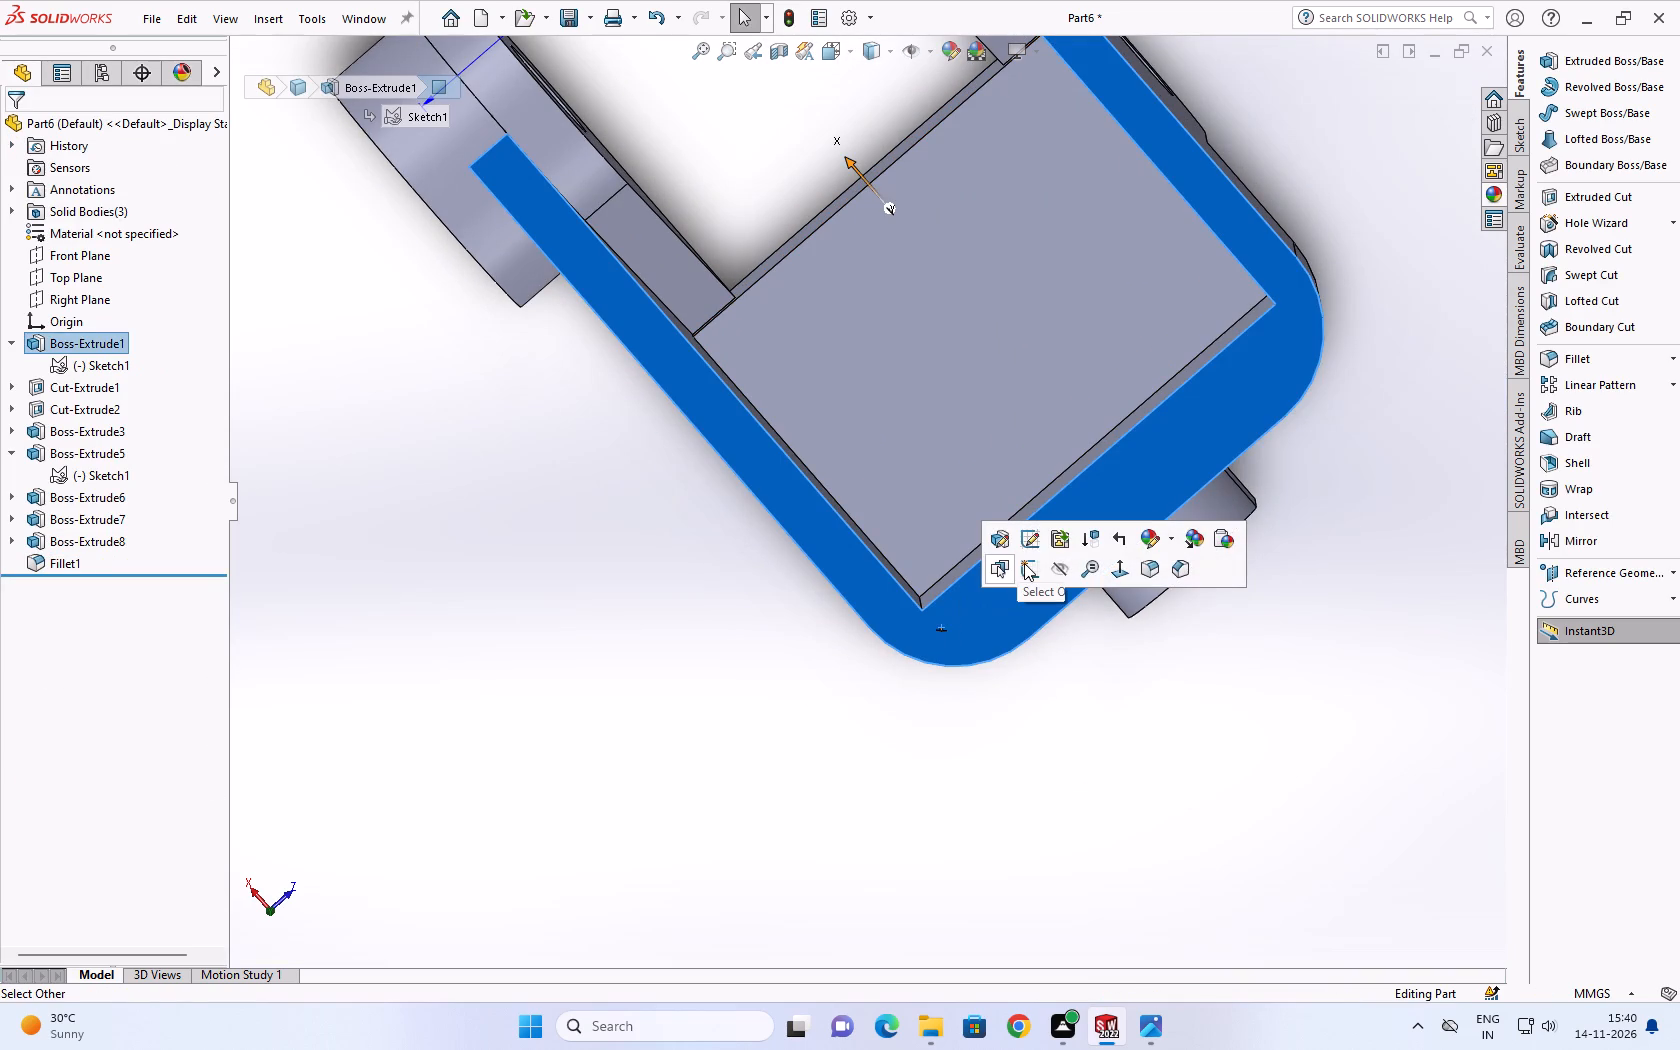
left_click(1024, 563)
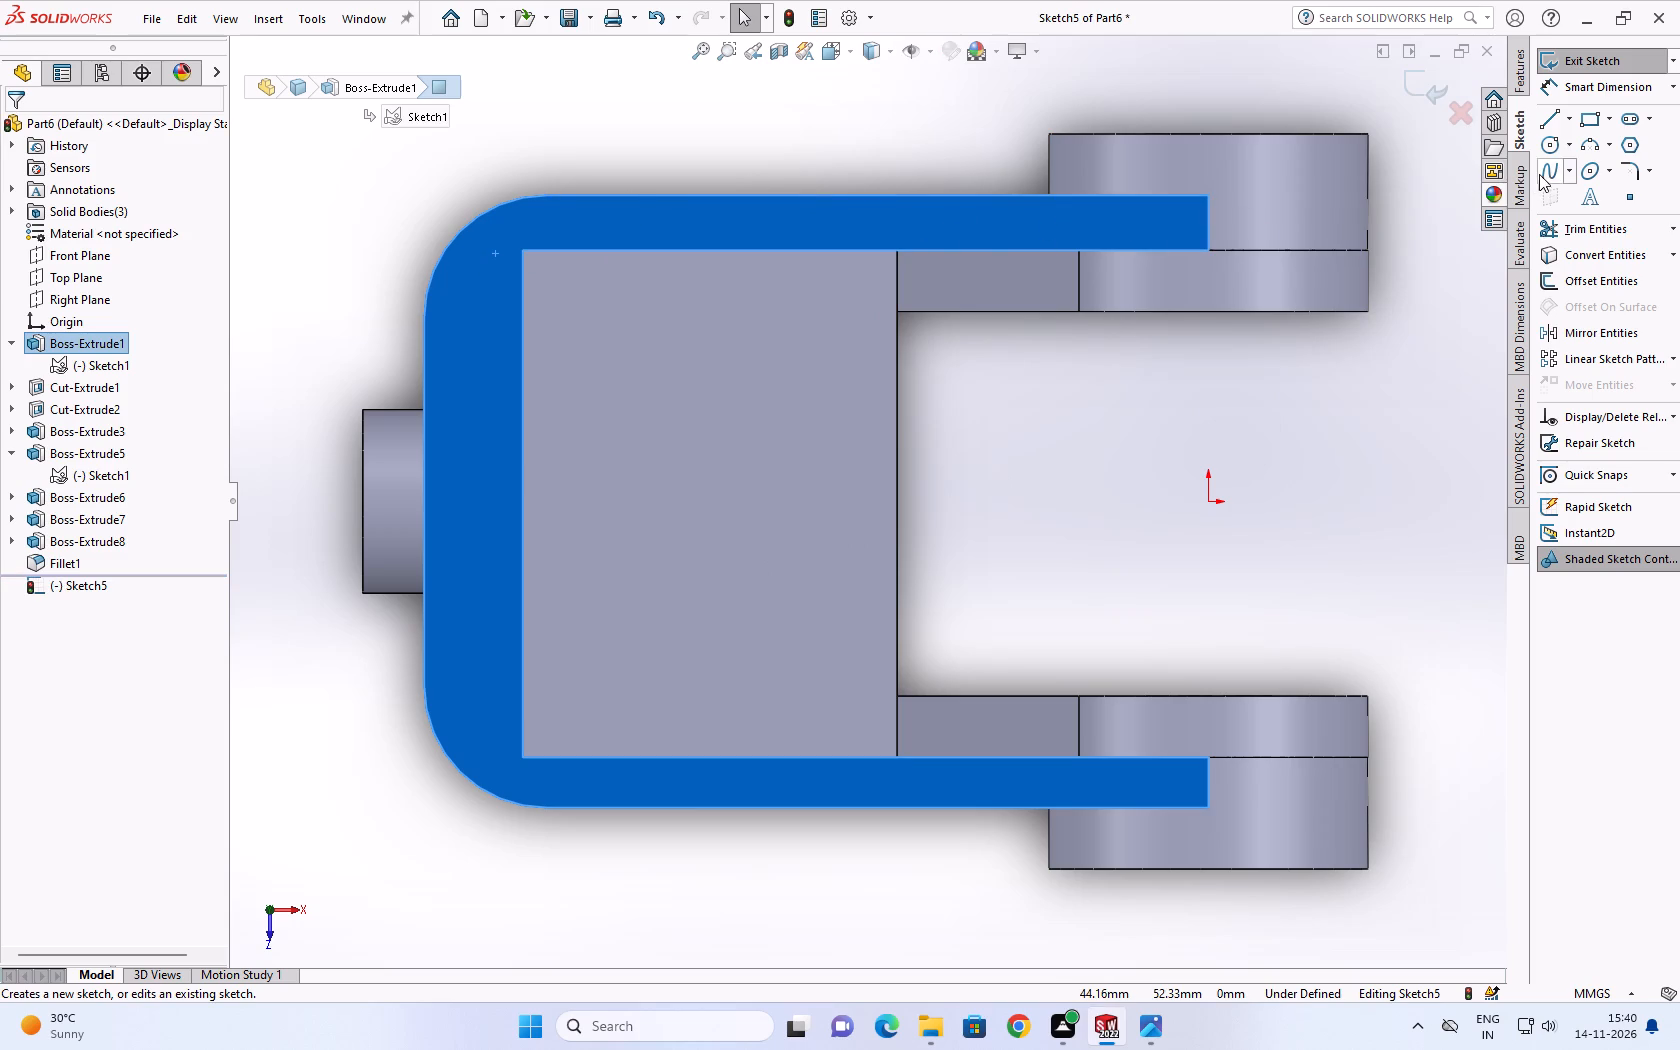
left_click(1557, 124)
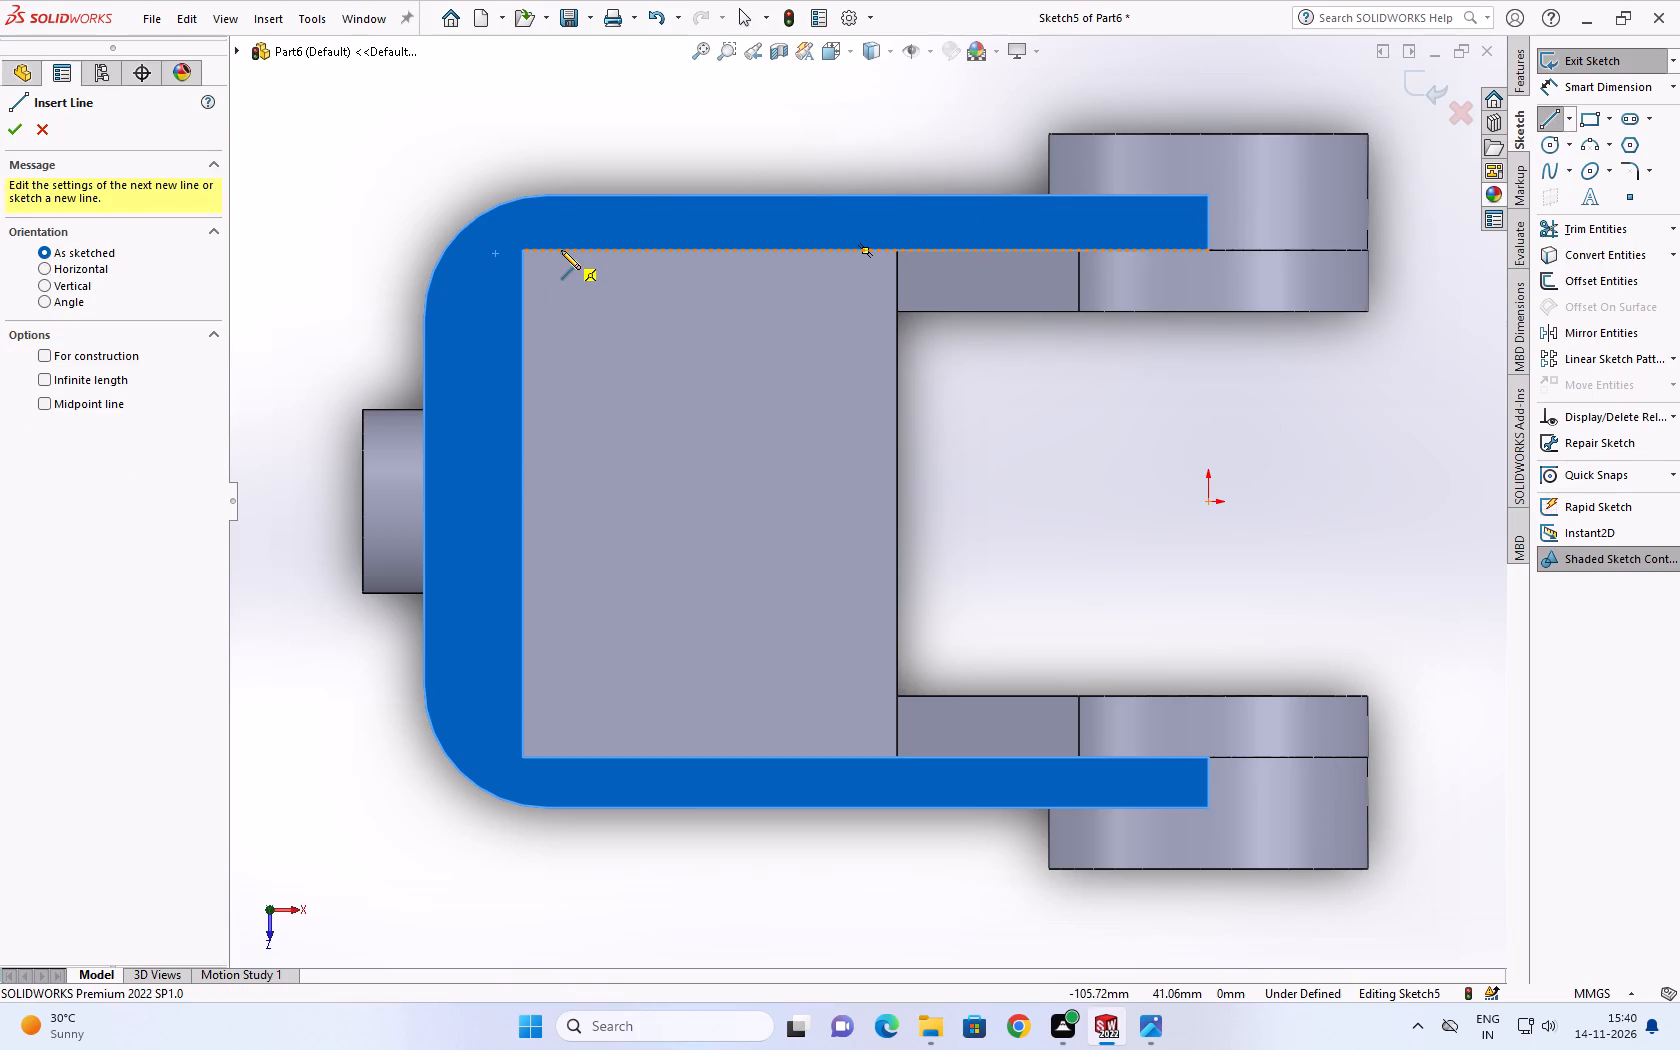
left_click(621, 251)
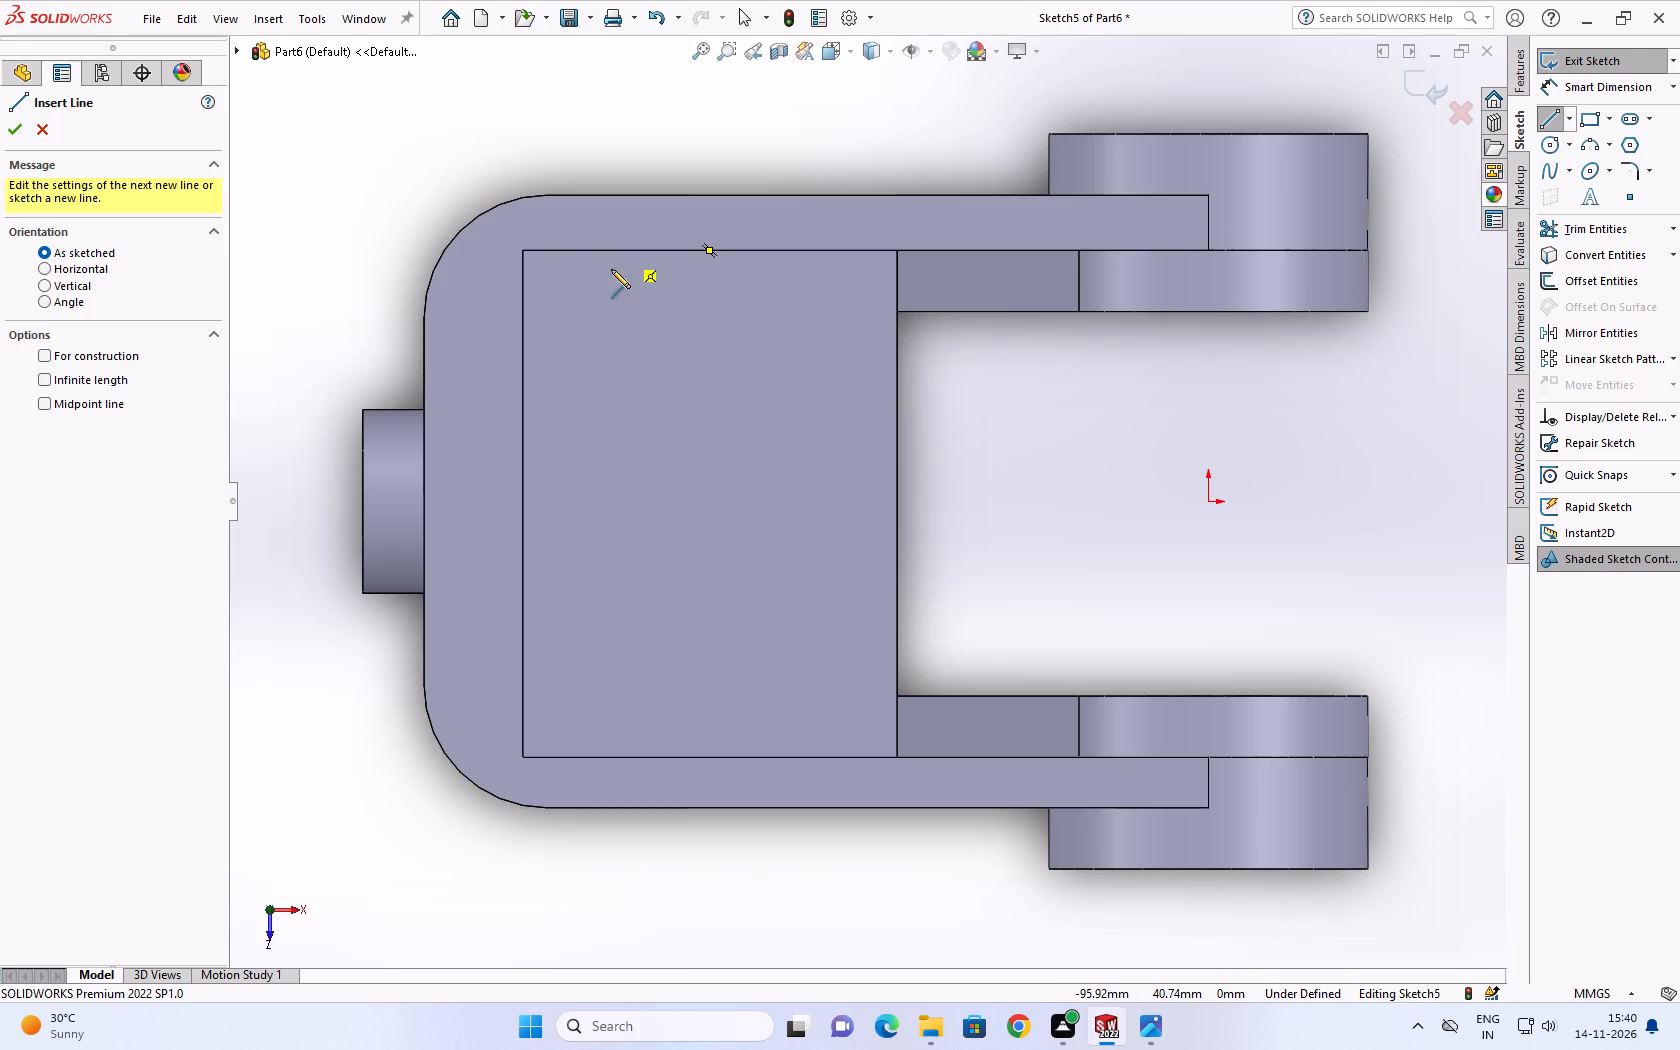
left_click(620, 759)
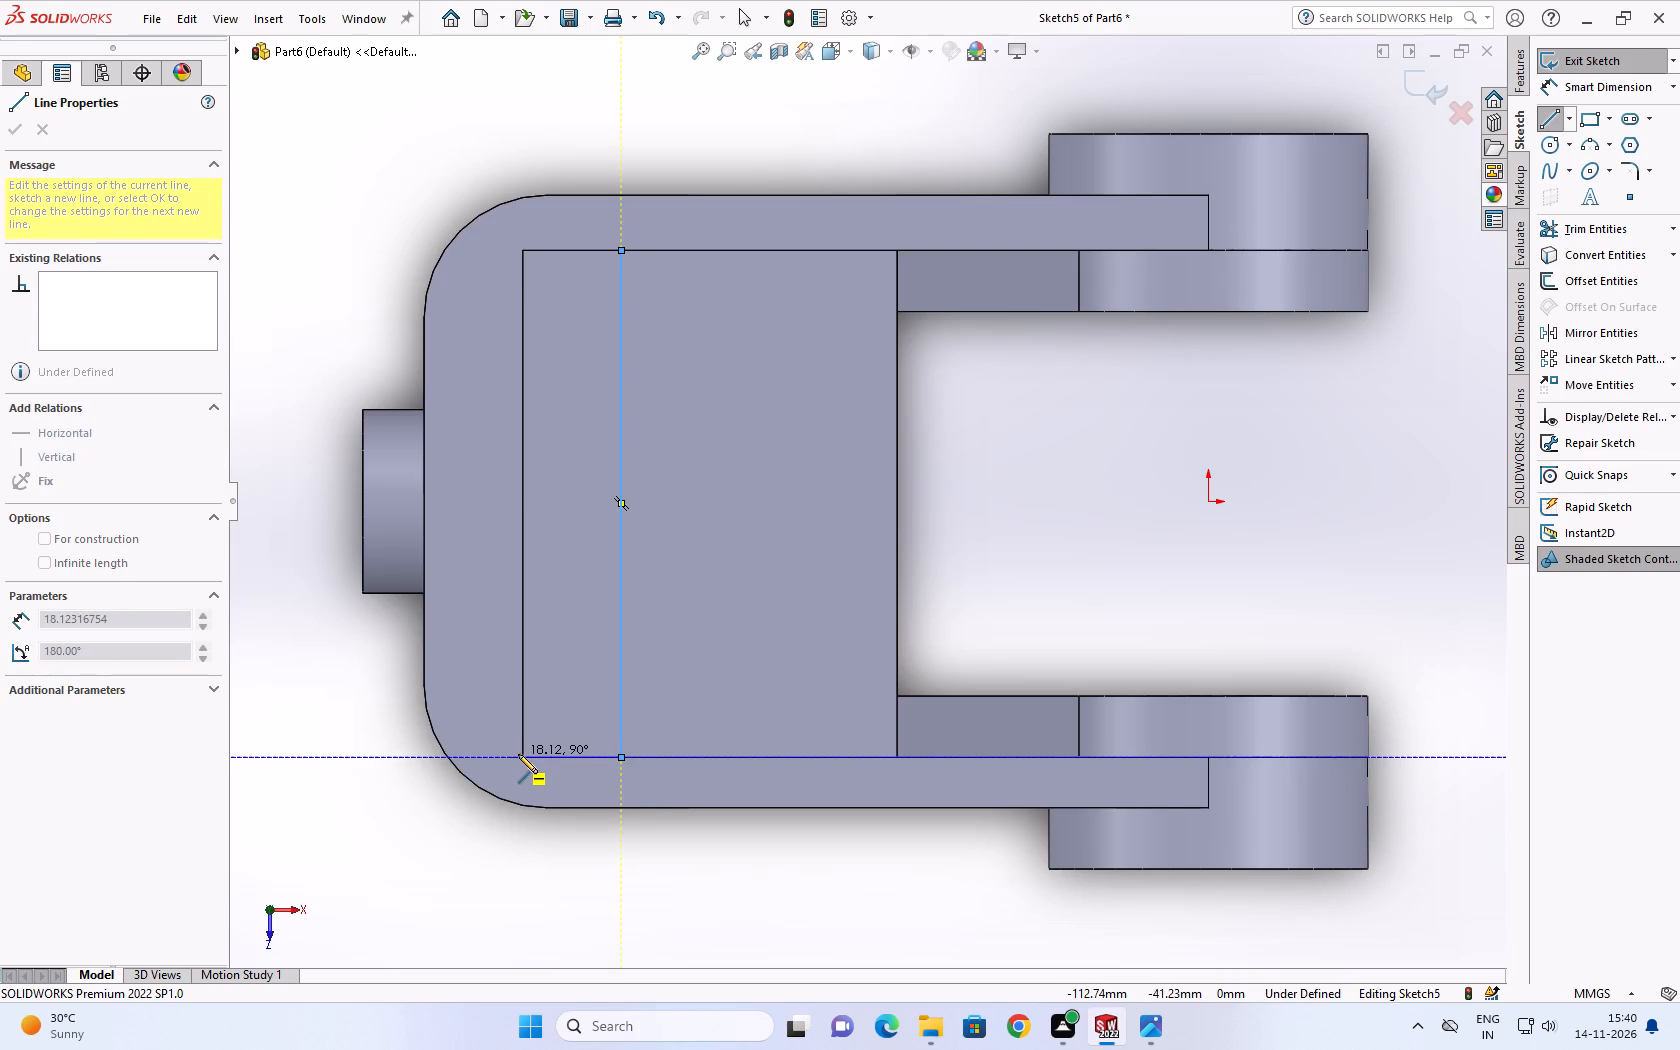
left_click(523, 756)
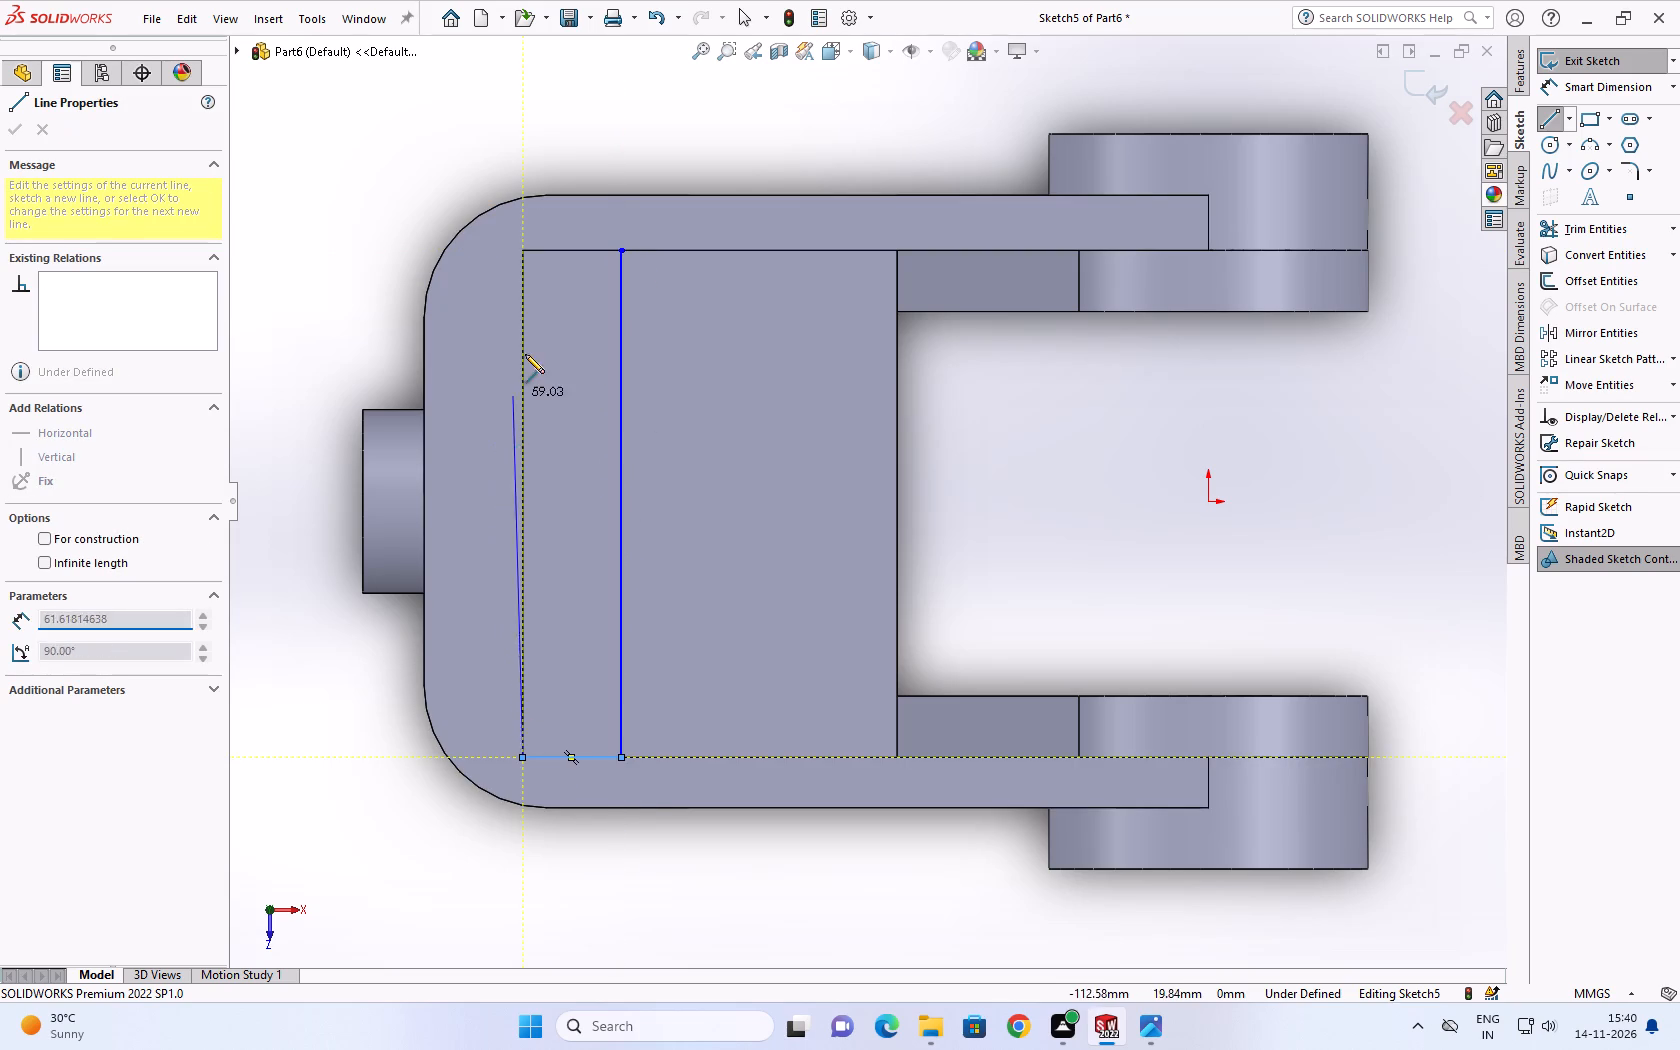
left_click(526, 251)
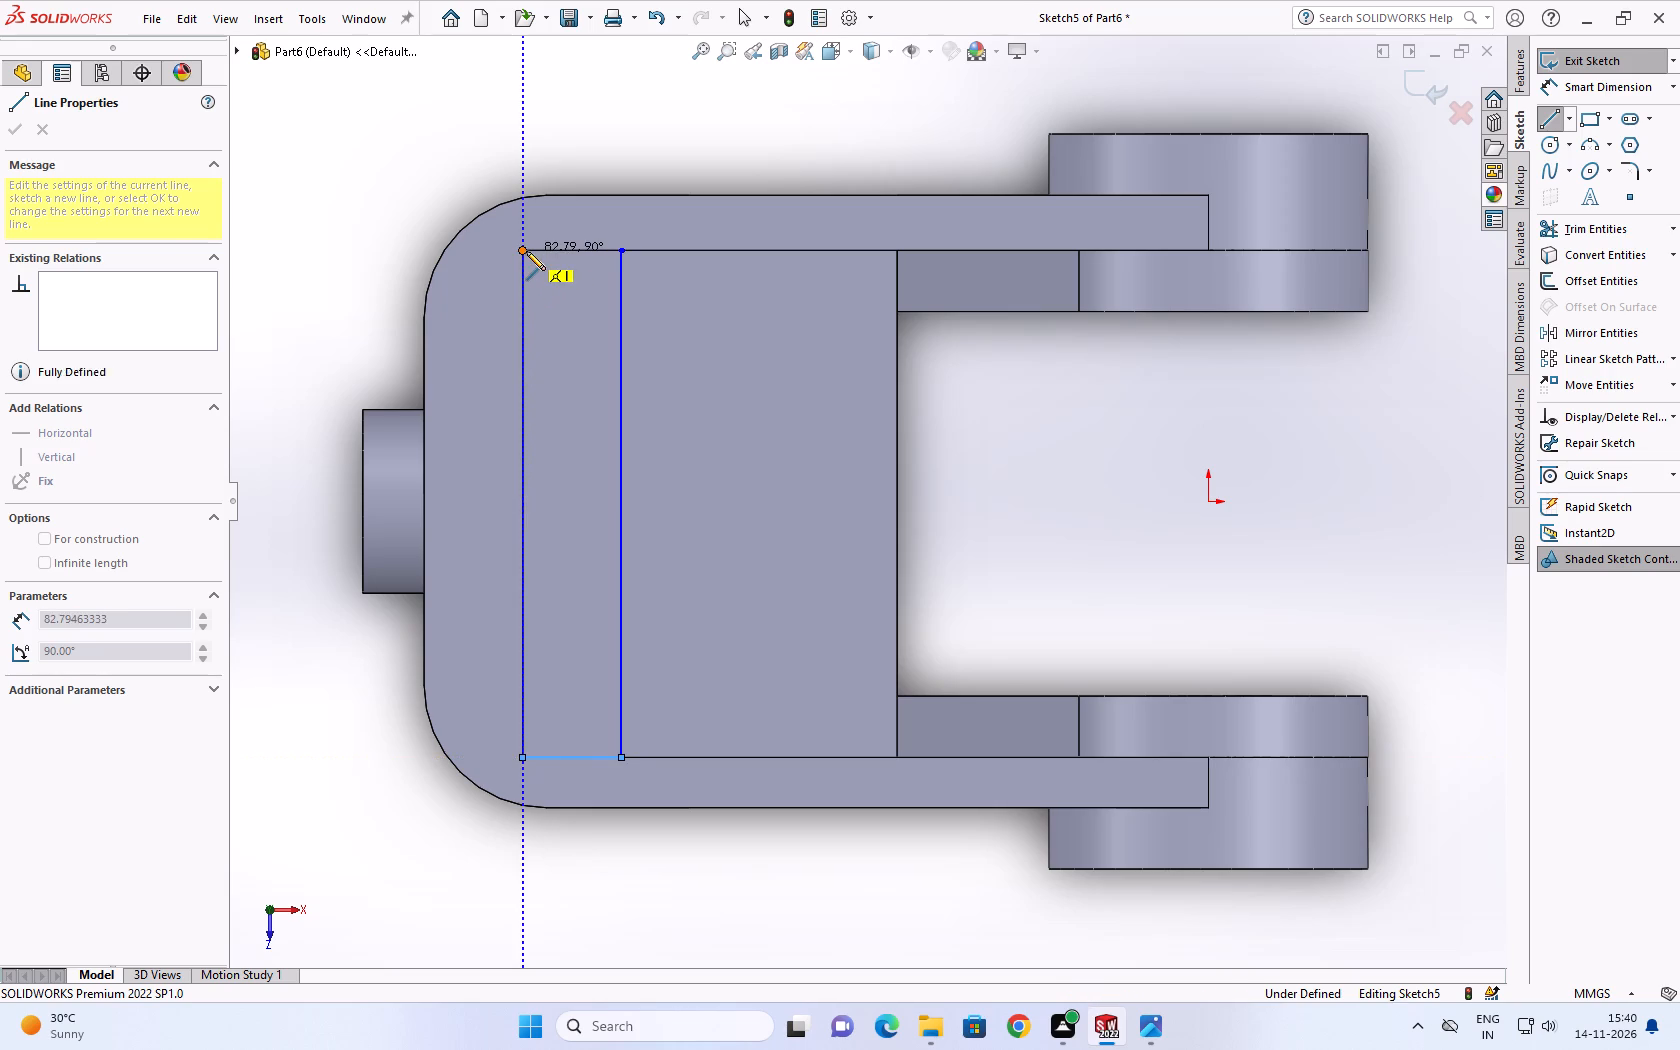
left_click(620, 253)
scroll(615, 267, "down", 2)
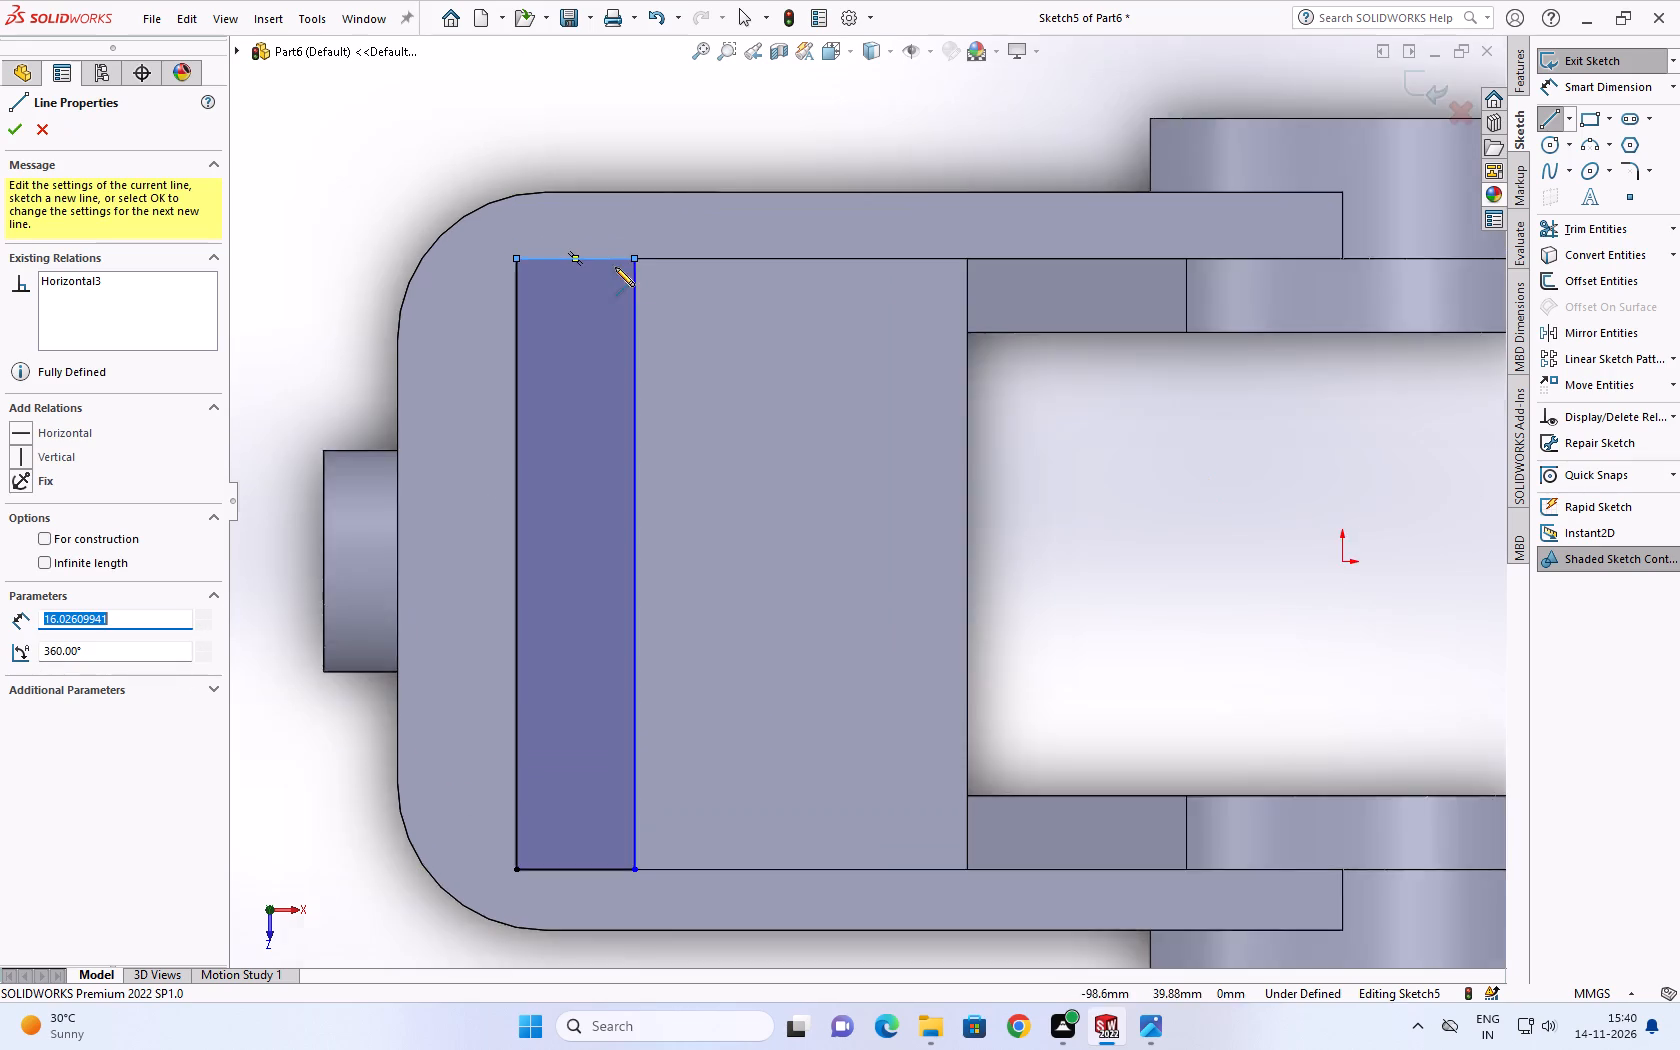
key("Escape")
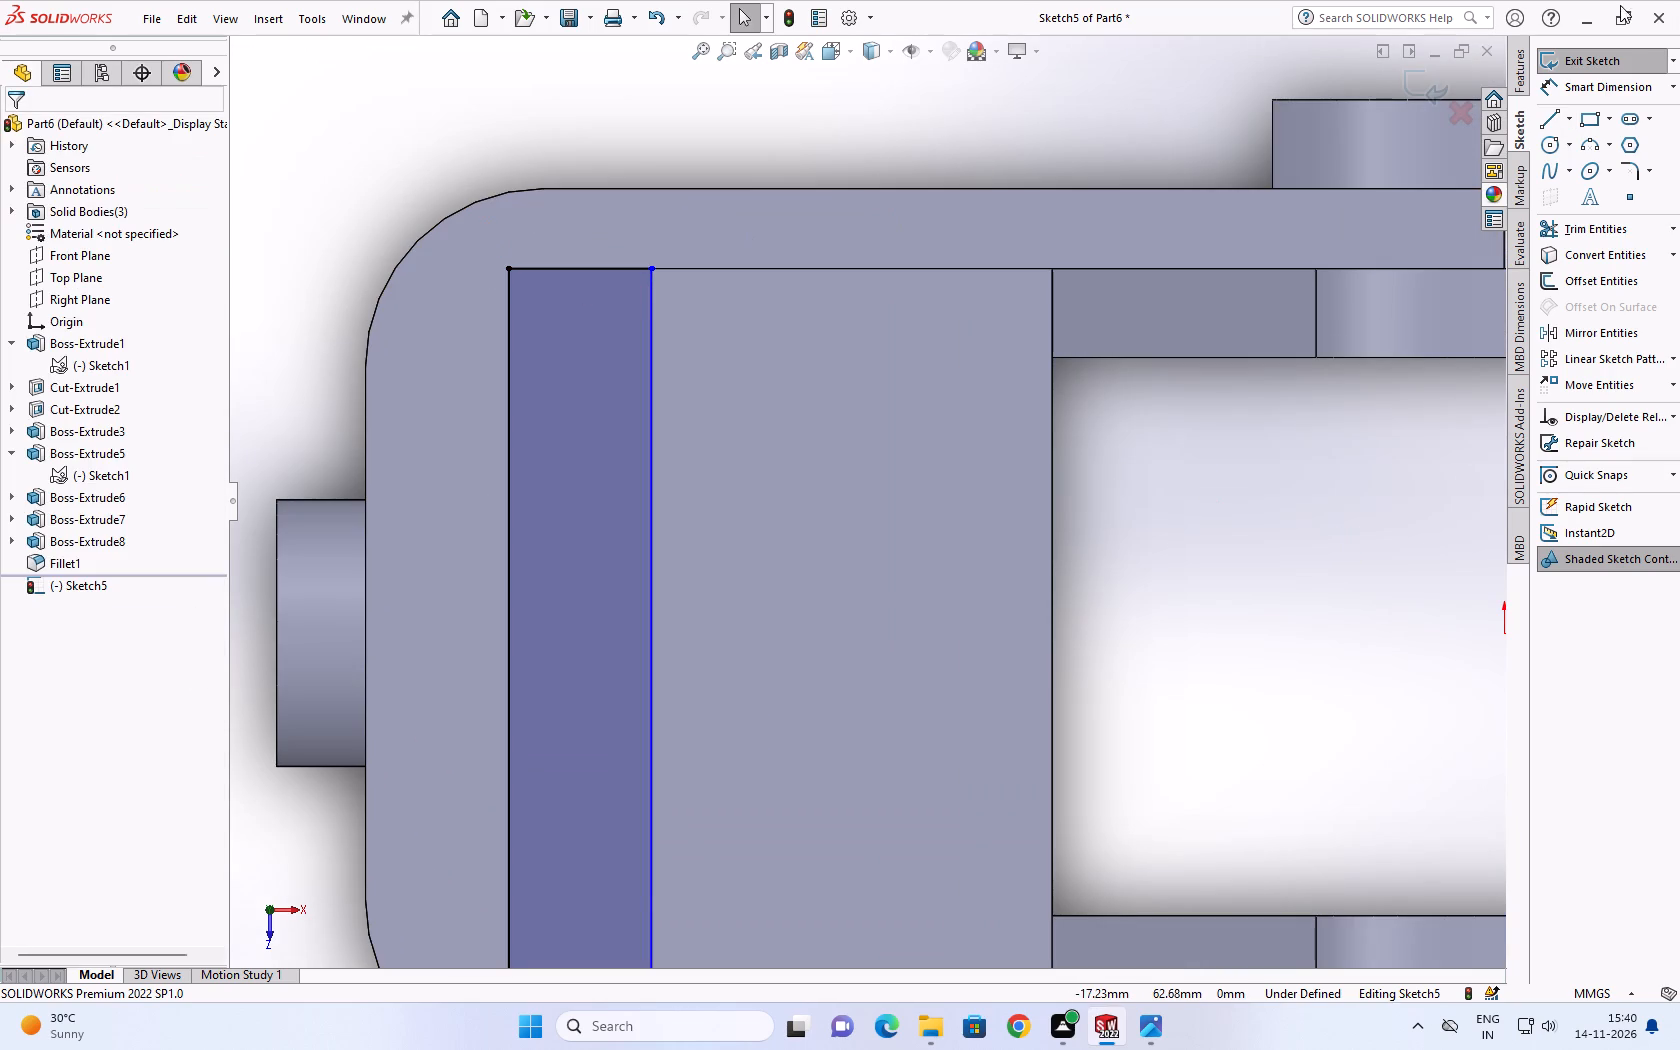
Extrude the rectangle Up To Surface to the recessed floor face between the arms, merging the result.
left_click(1524, 77)
left_click(1557, 69)
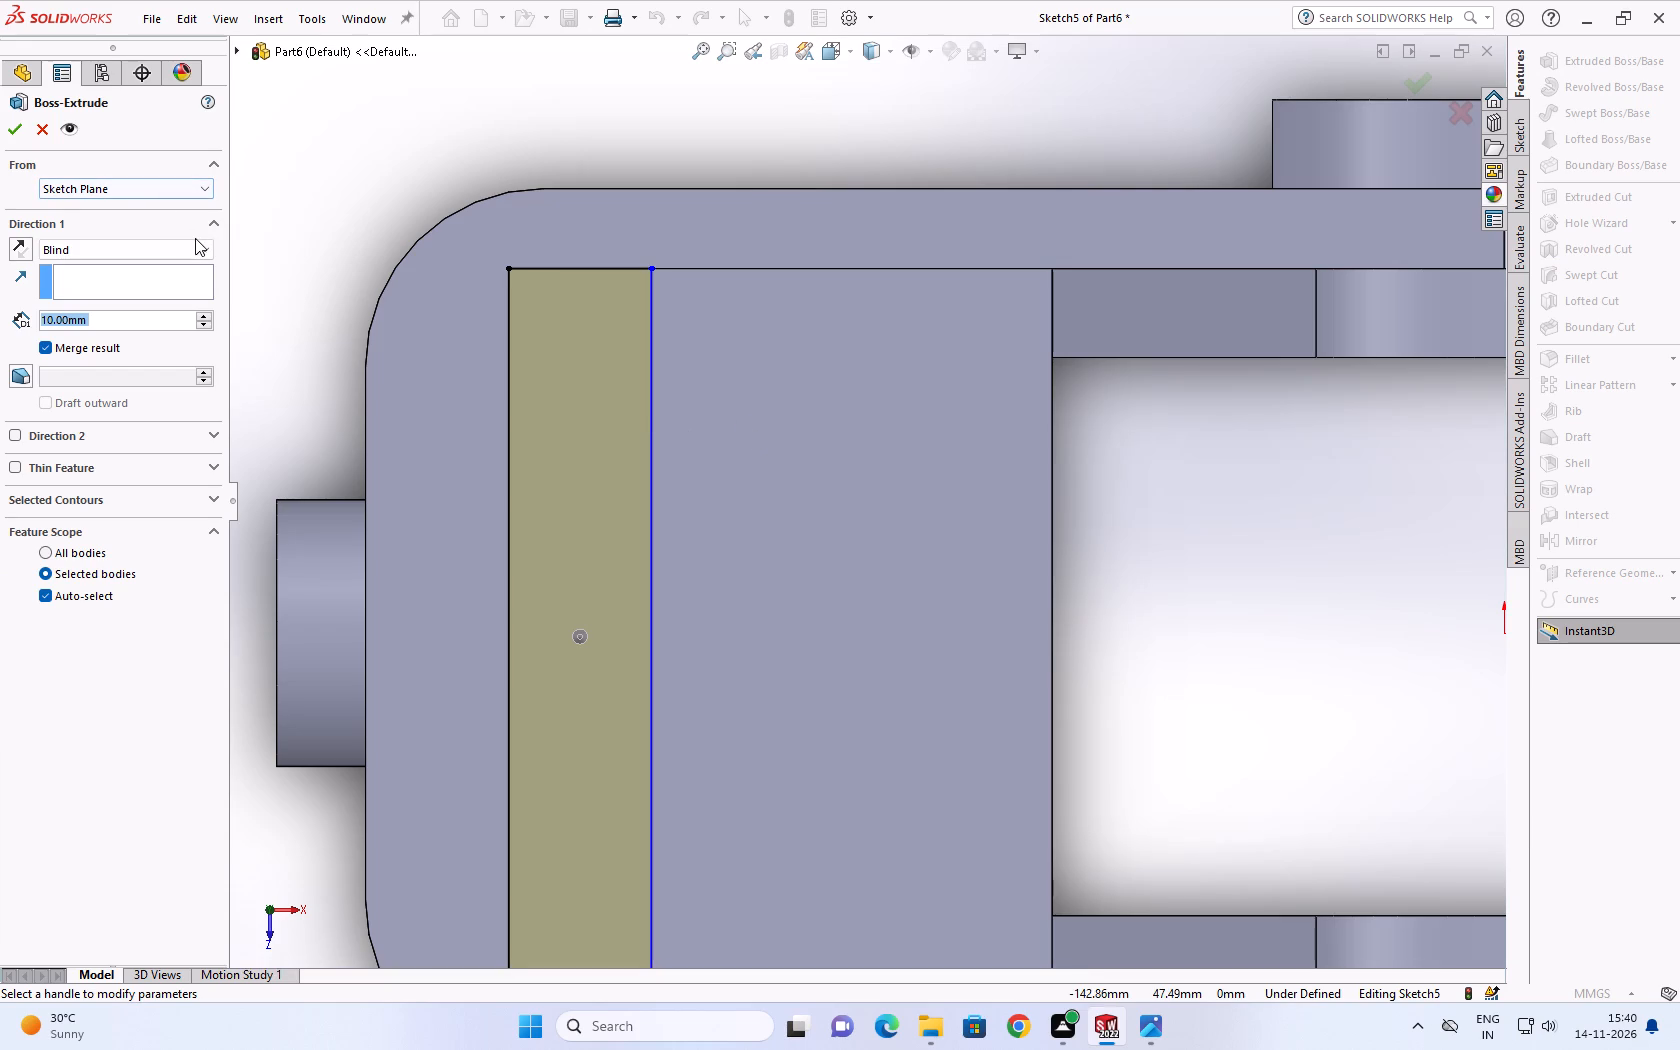
left_click(195, 238)
left_click(199, 243)
left_click(109, 315)
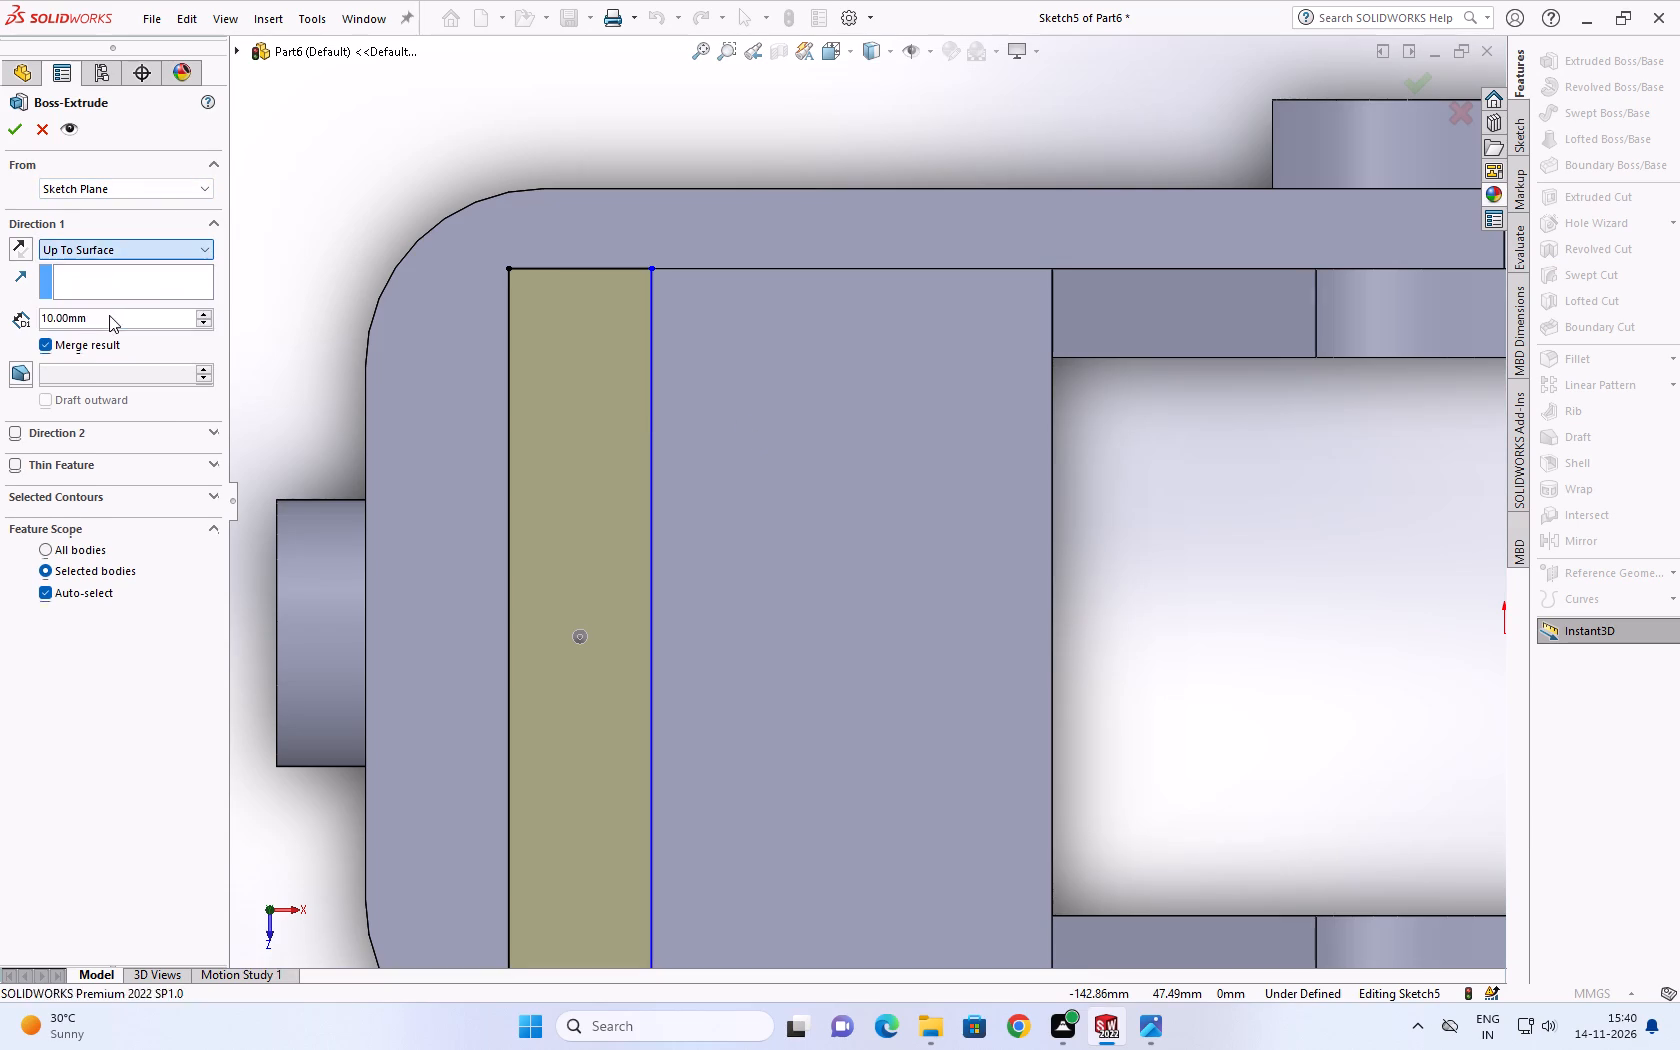
left_click(842, 437)
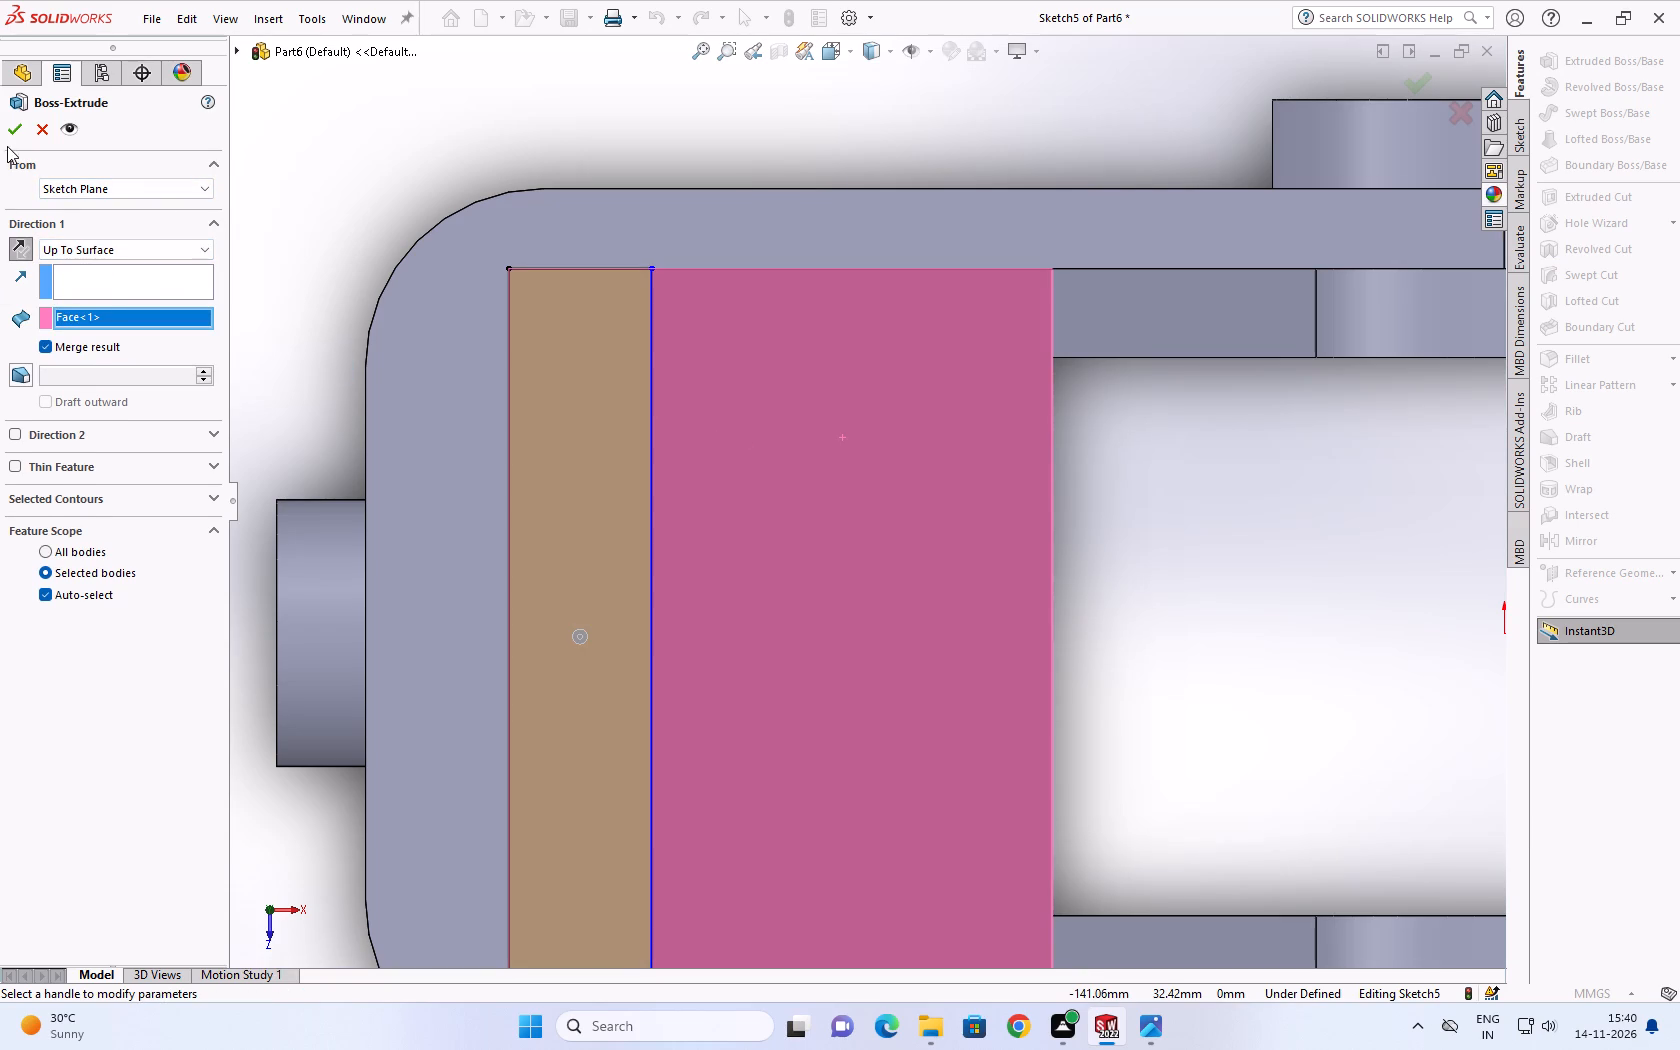
left_click(12, 131)
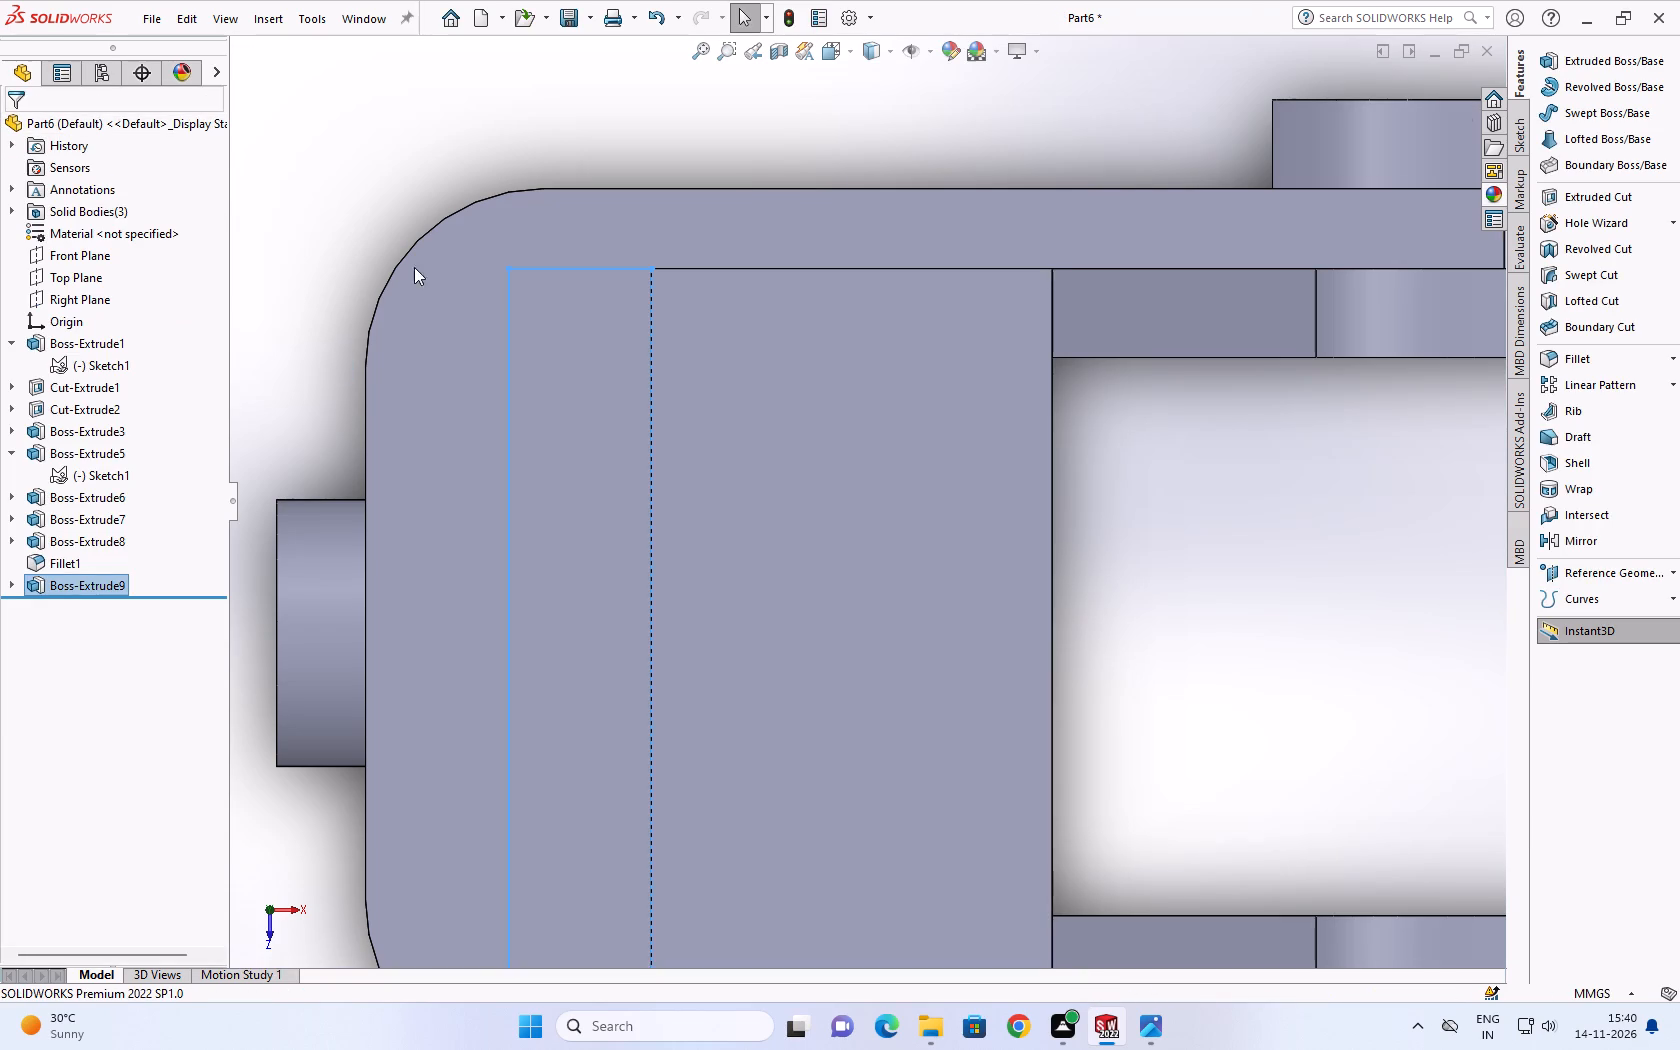
left_click(478, 171)
On the fork's top face, sketch two circles of about 6.9 mm radius centred on the rounded rear corners' arc centres.
scroll(558, 220, "up", 2)
scroll(622, 363, "up", 3)
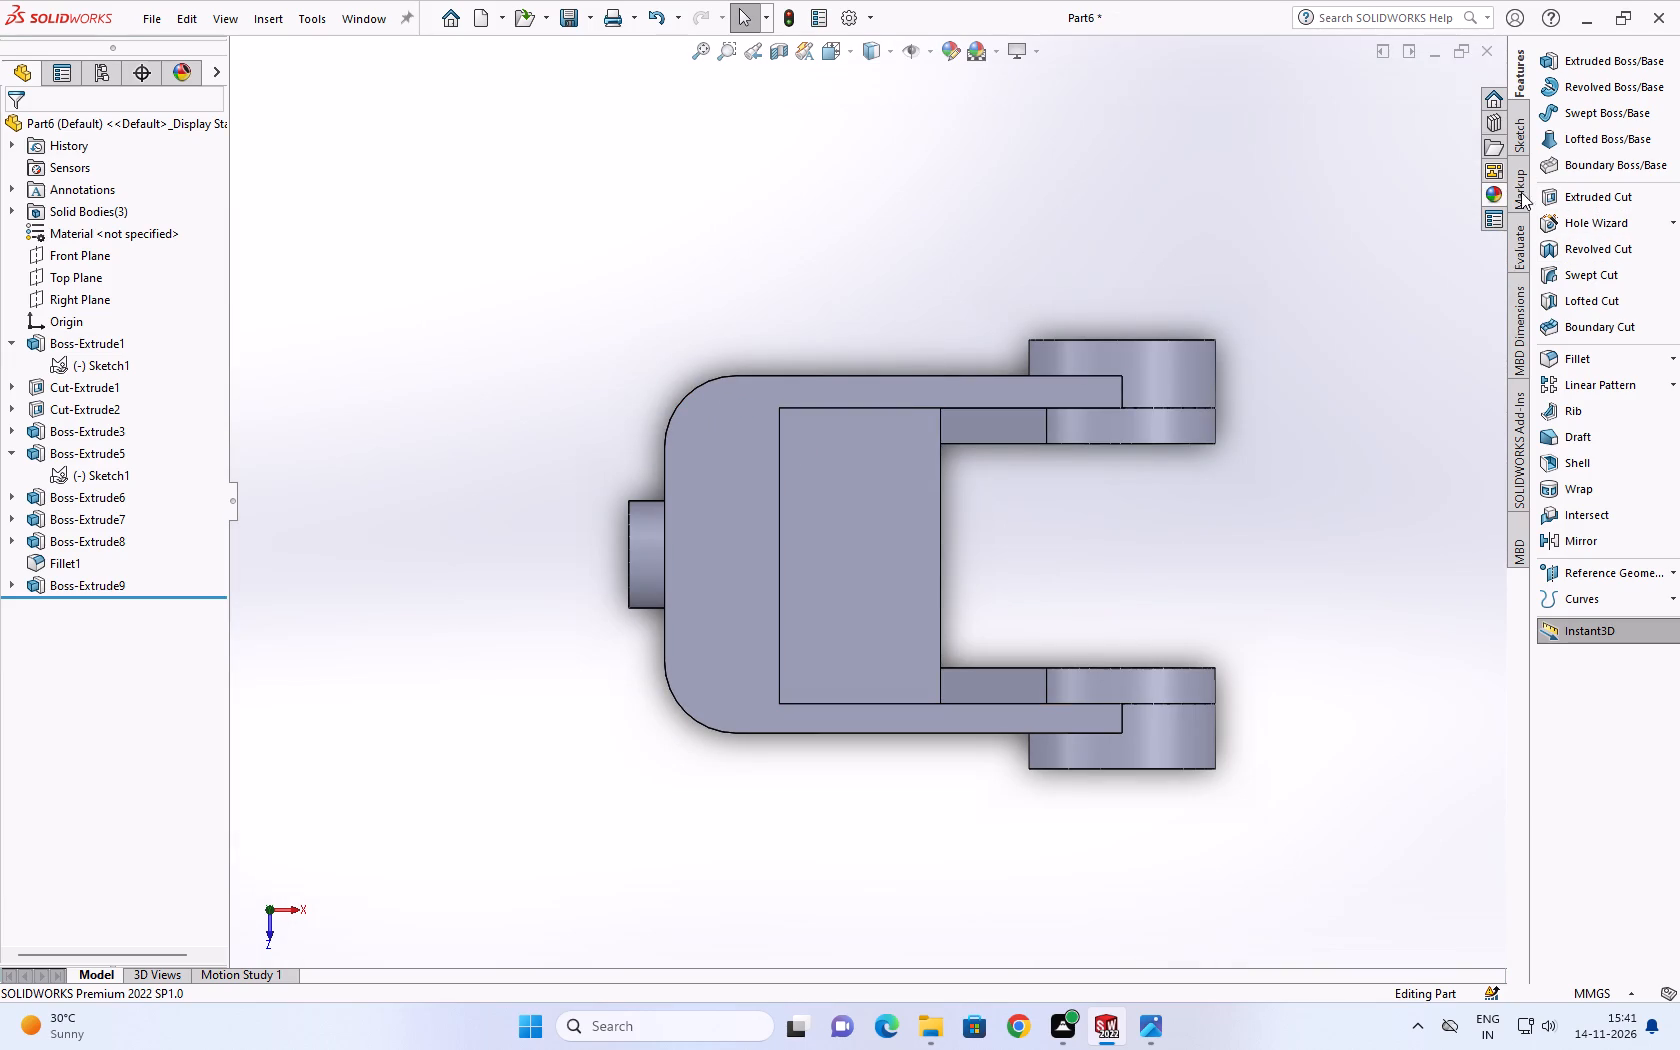
left_click(714, 541)
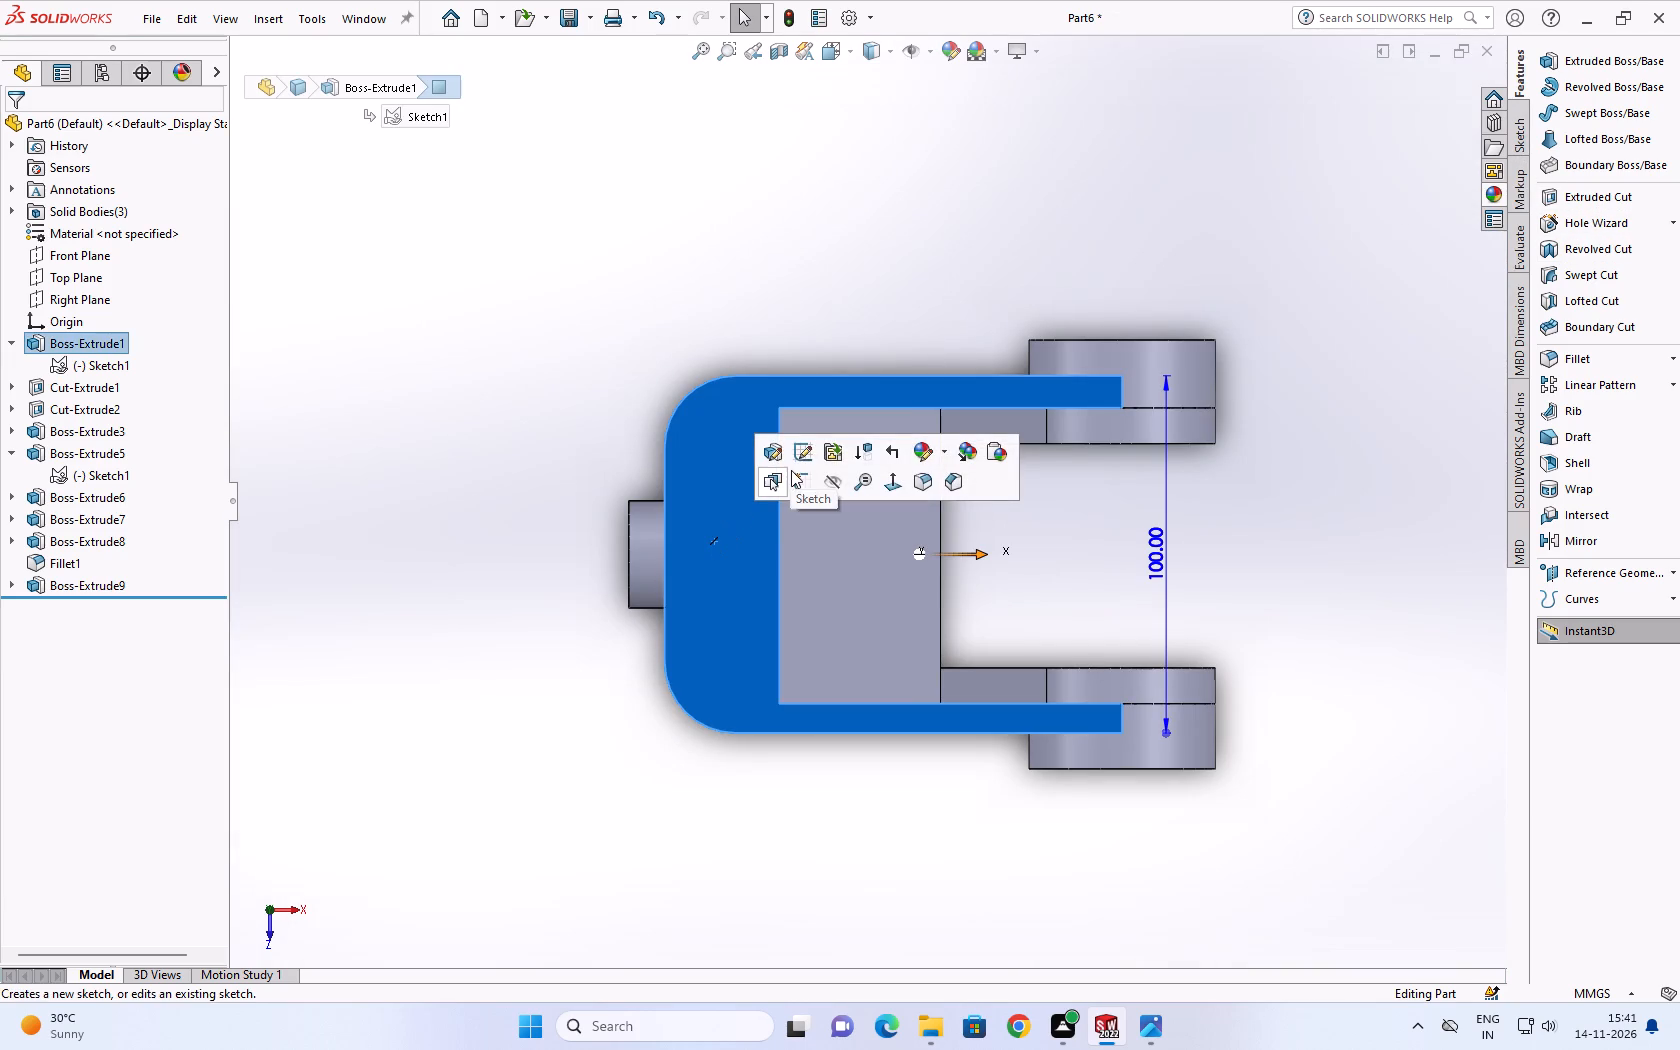
left_click(802, 484)
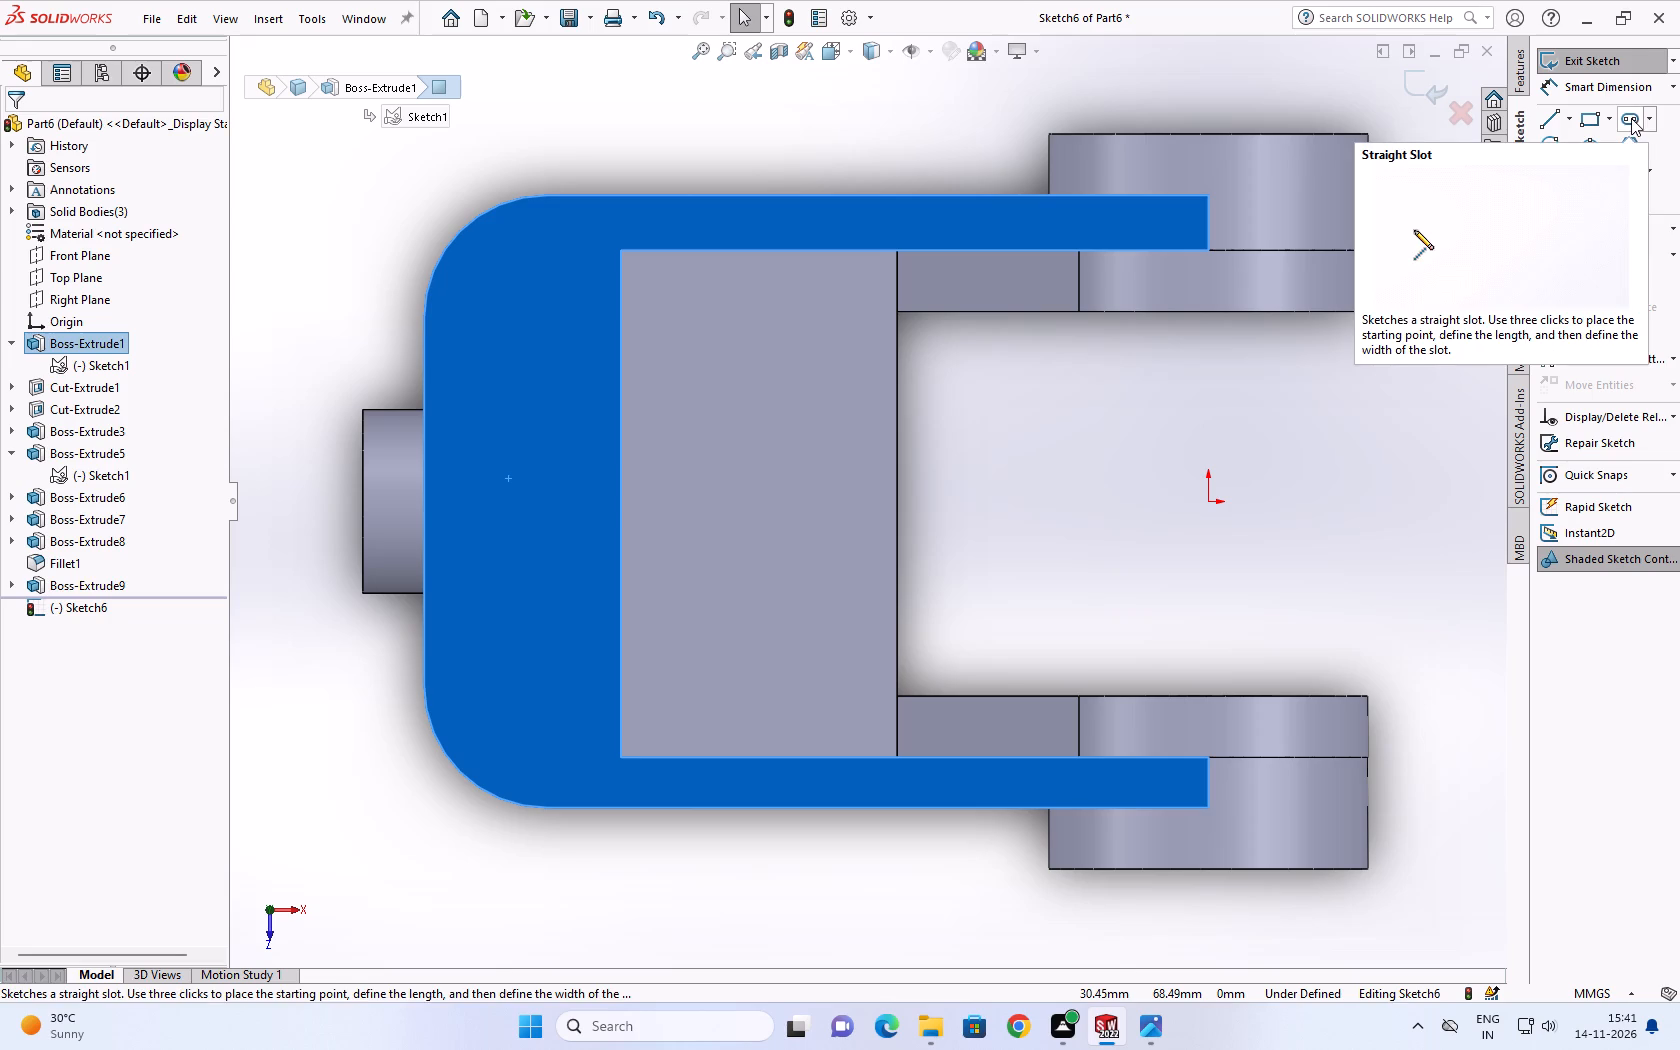
left_click(1549, 146)
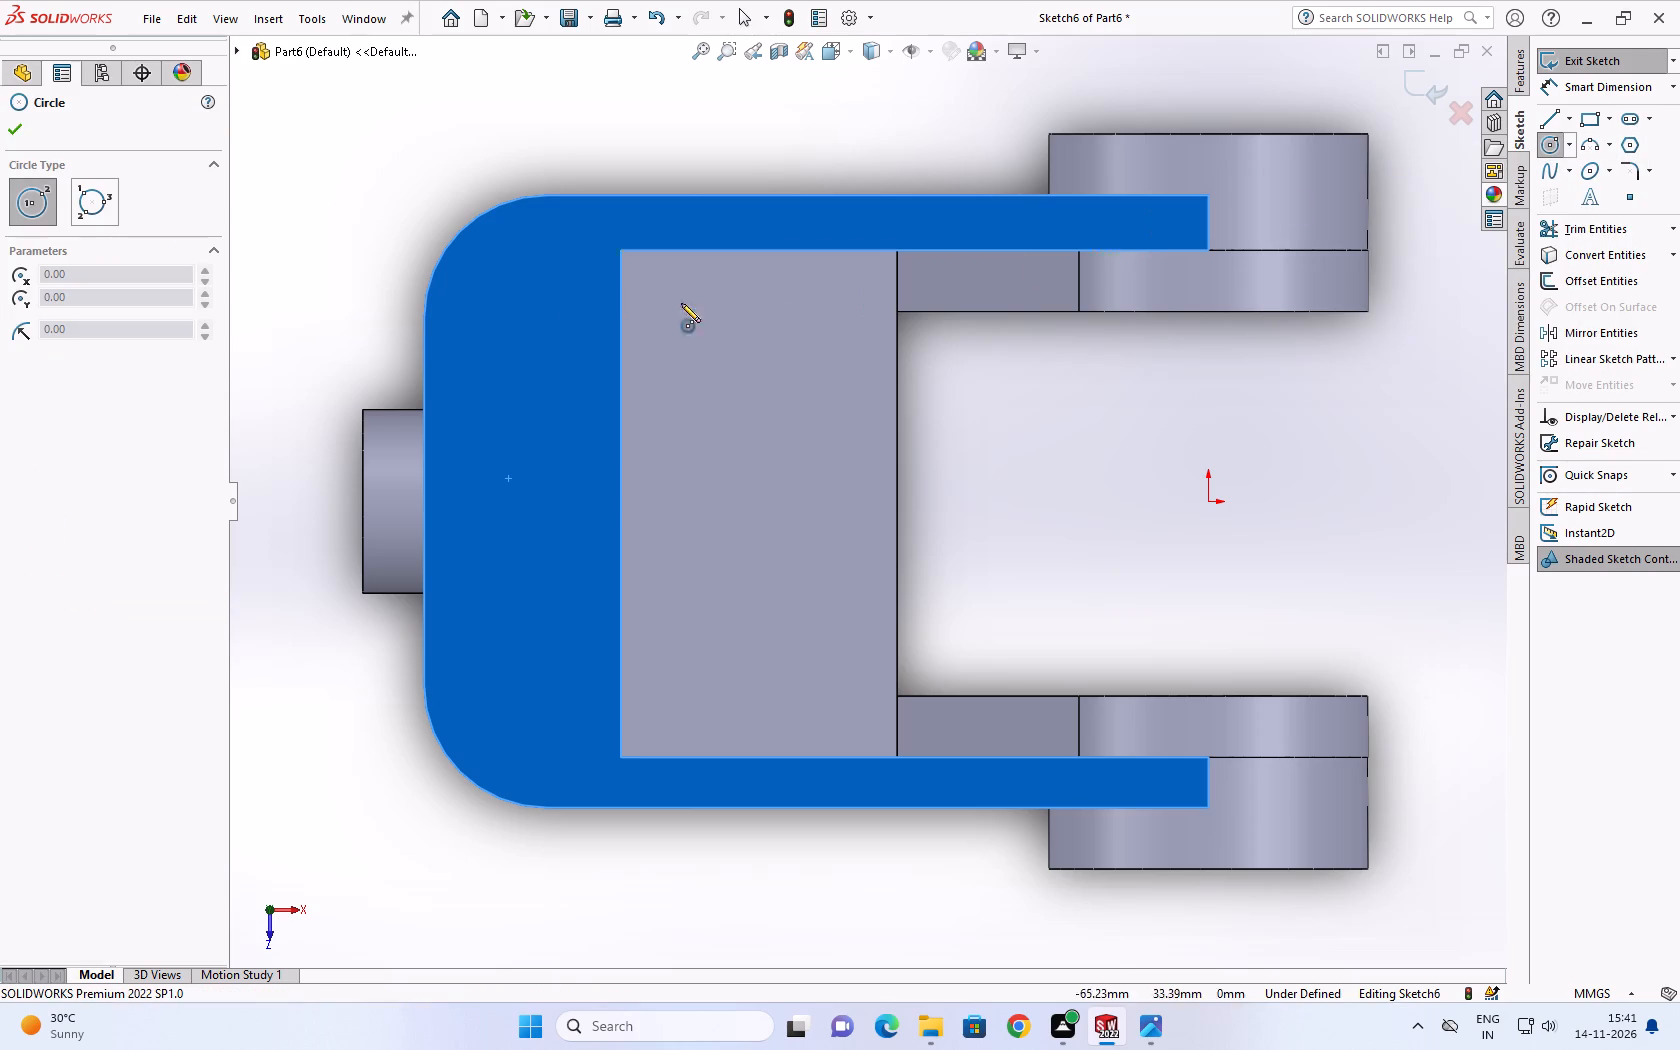
left_click(546, 319)
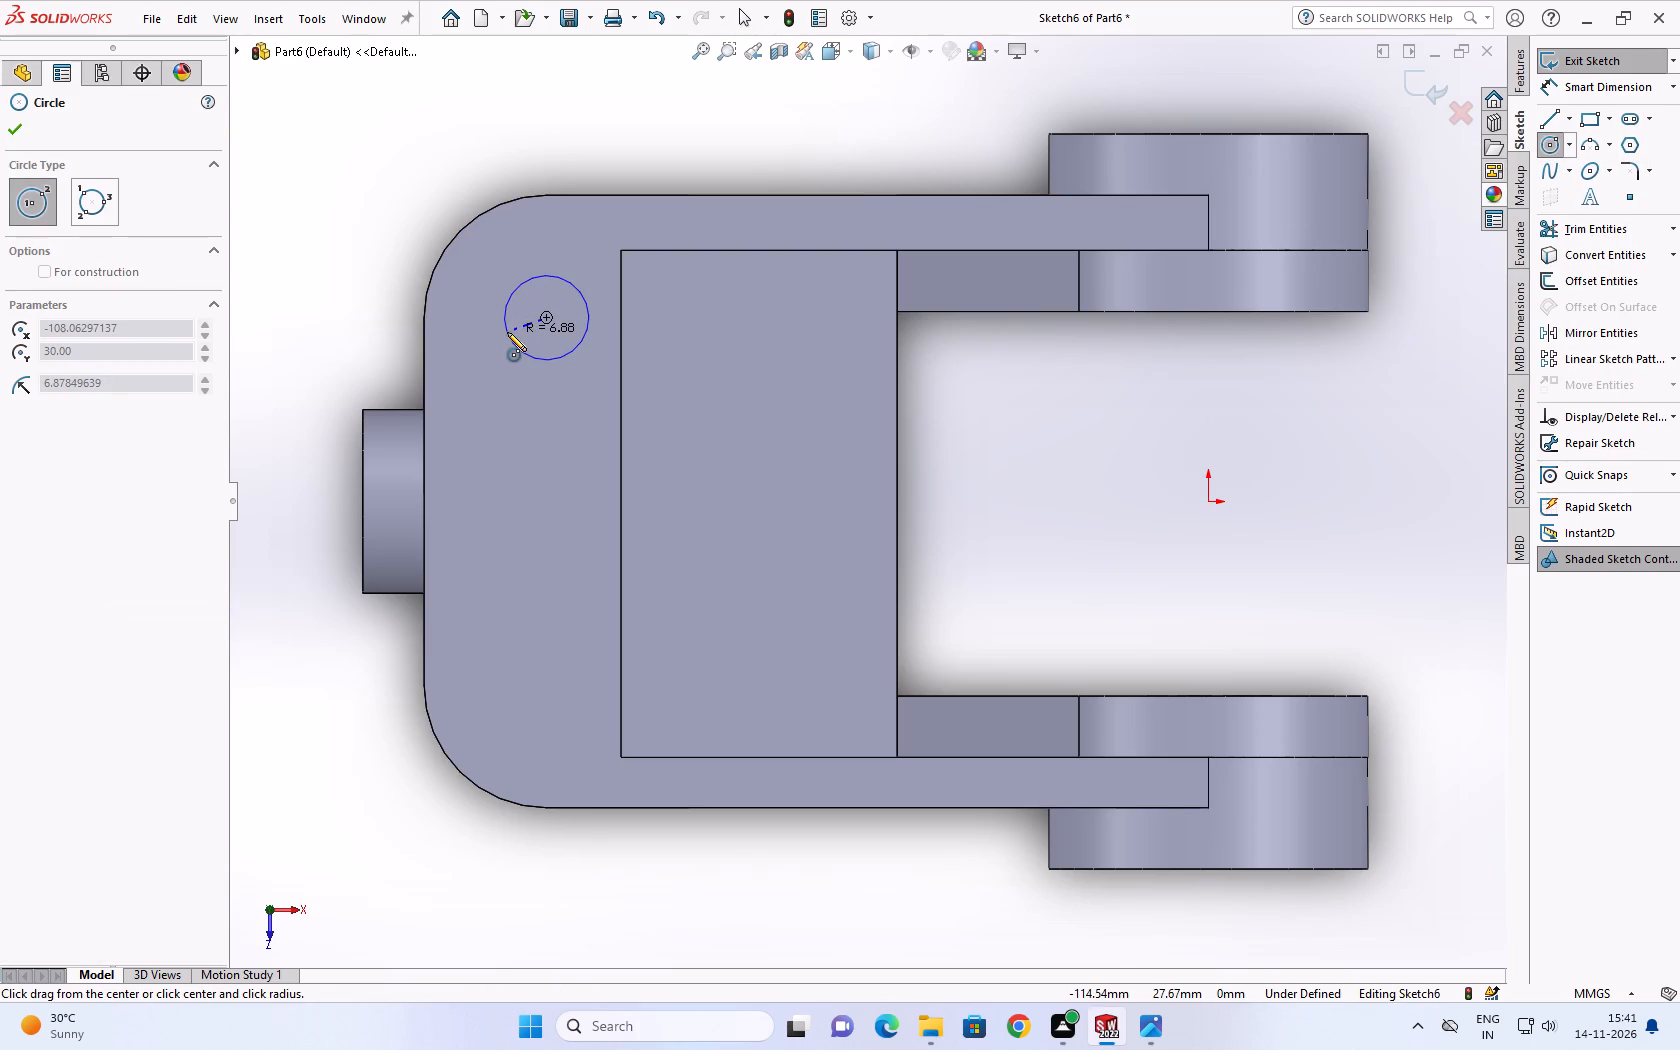
left_click(507, 332)
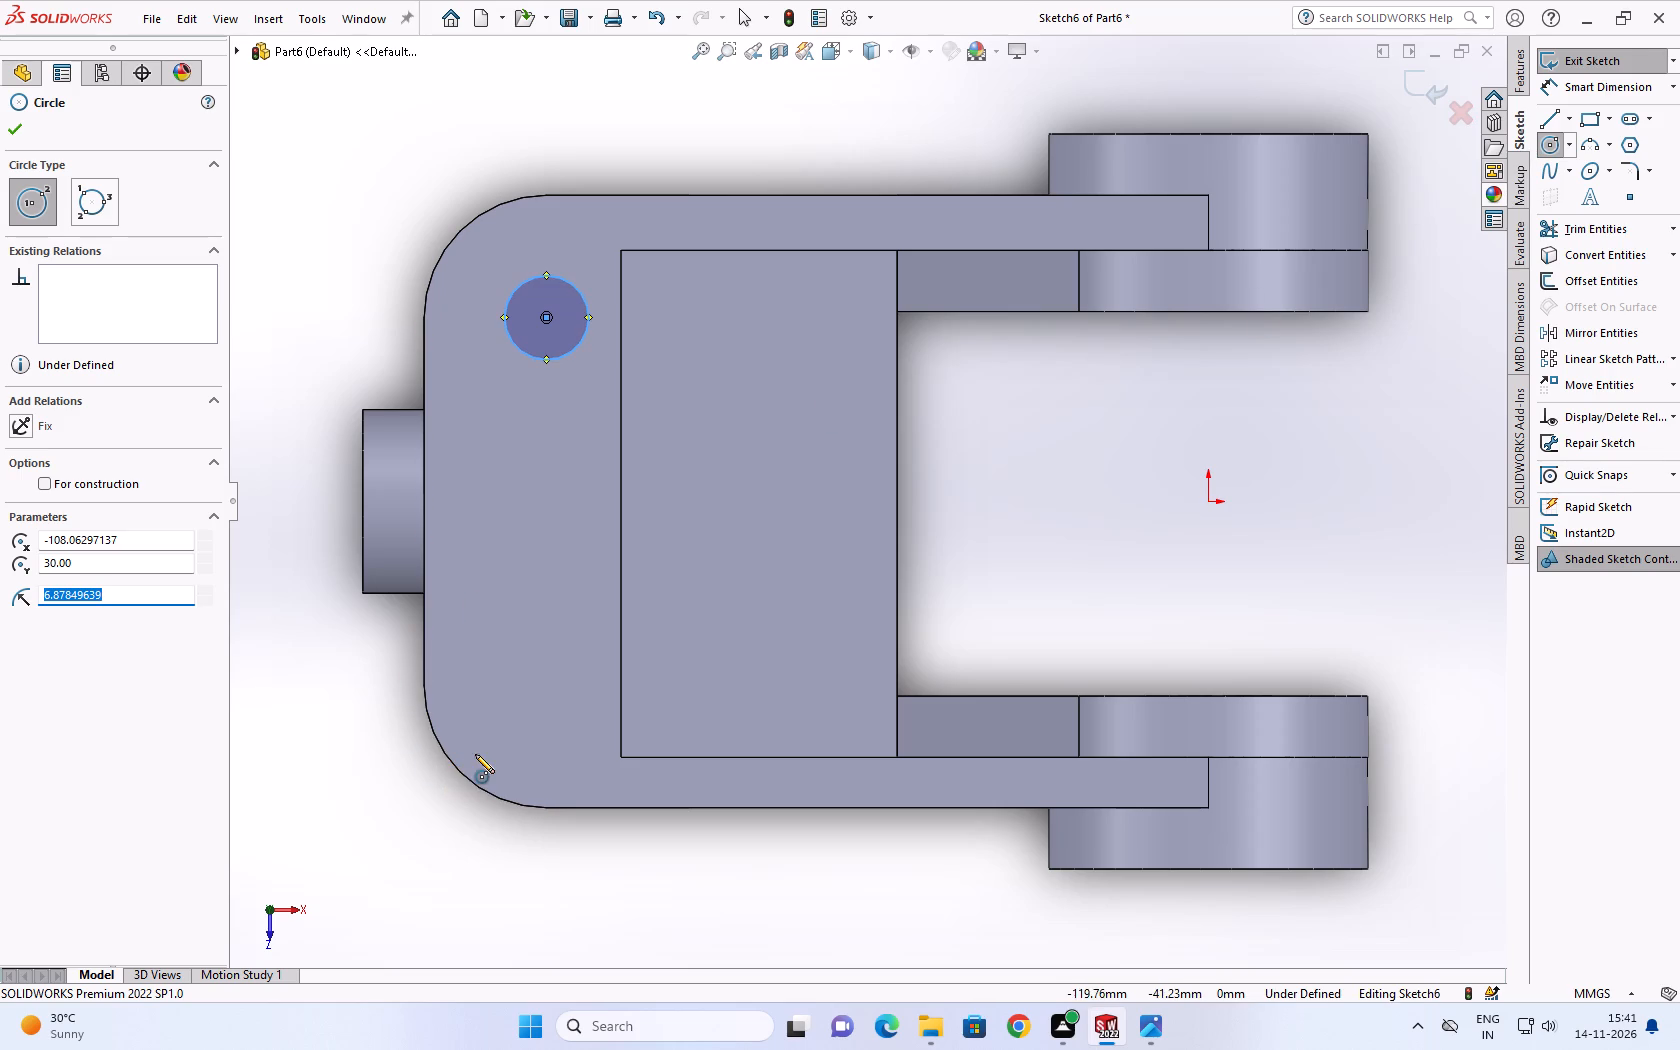
left_click(547, 685)
left_click(514, 712)
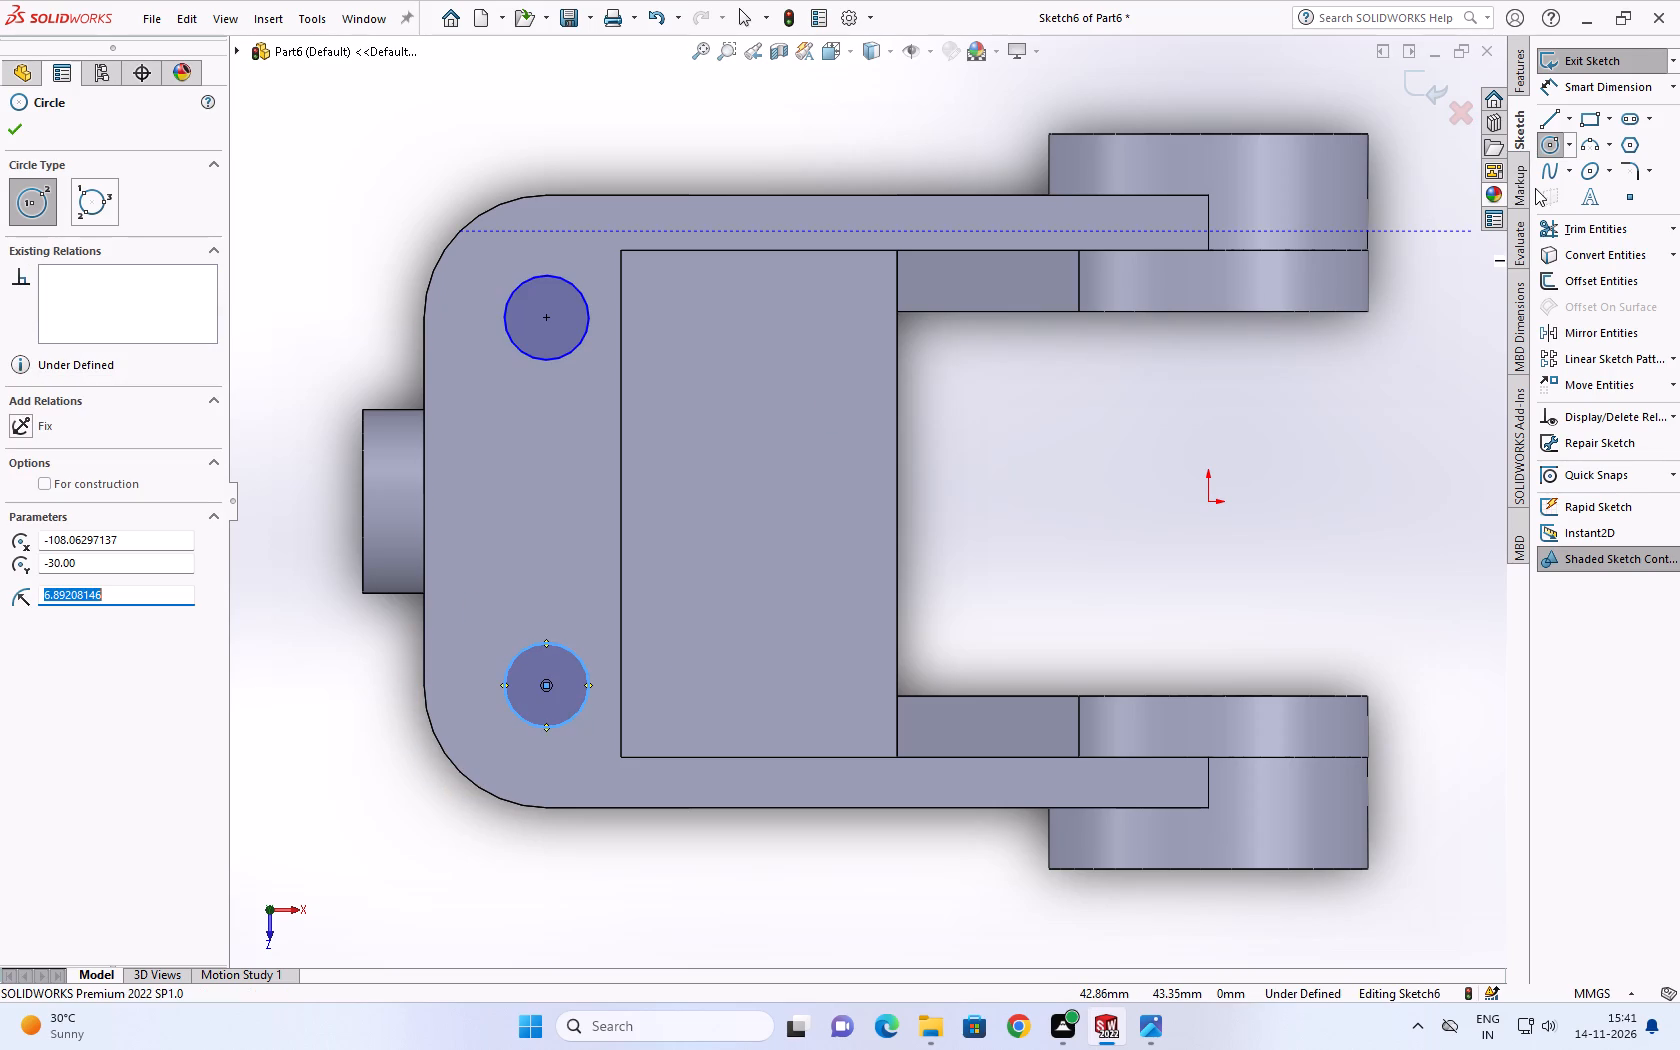
Dimension the circle at the rear corner on the -Z side to a 10 mm diameter.
left_click(1590, 96)
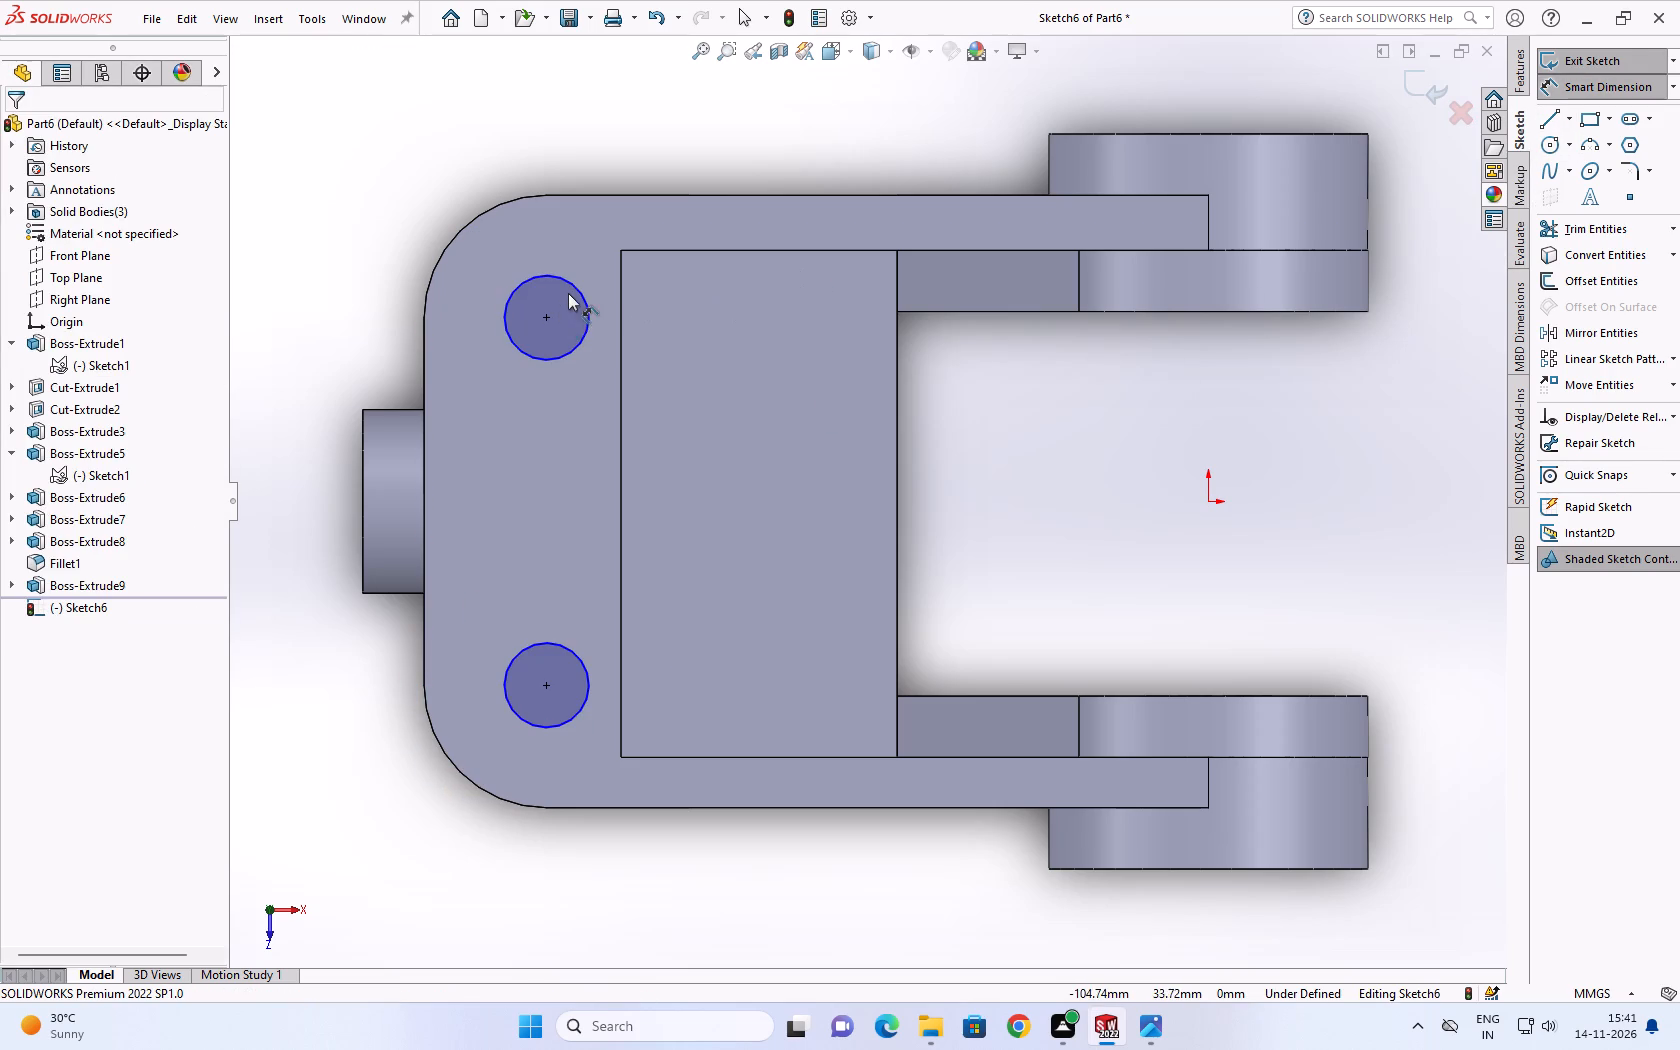
left_click(569, 289)
left_click(596, 224)
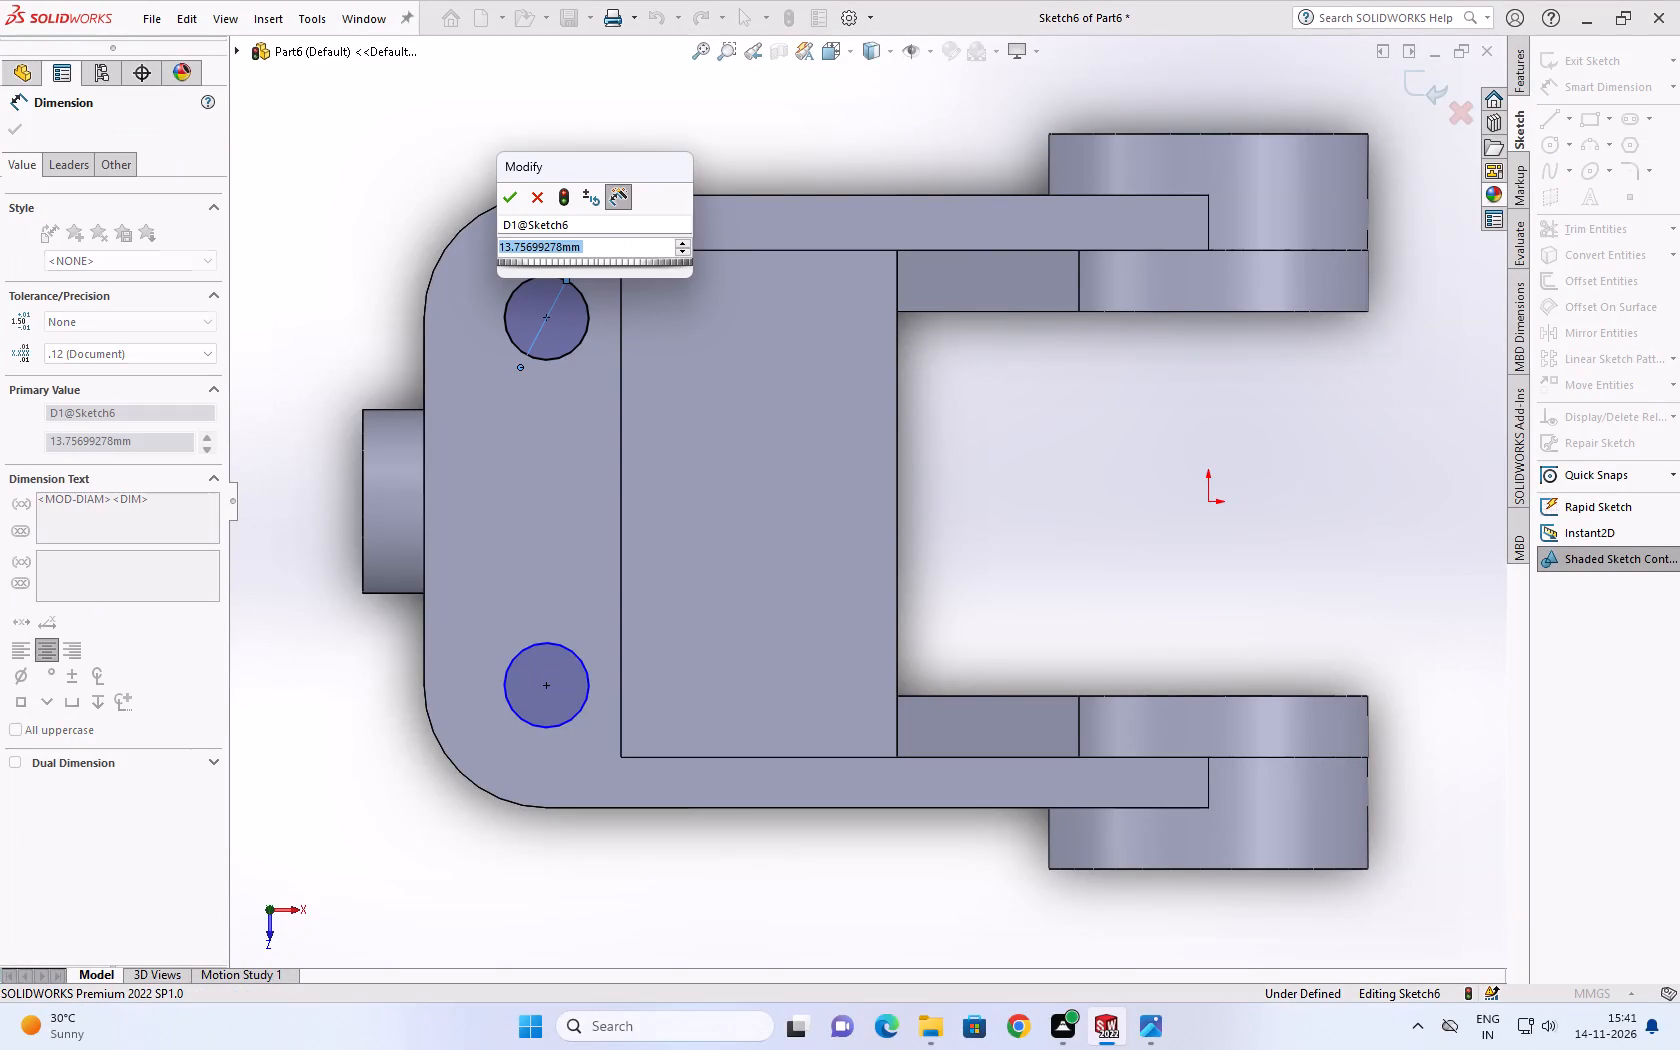
type("10")
key("Return")
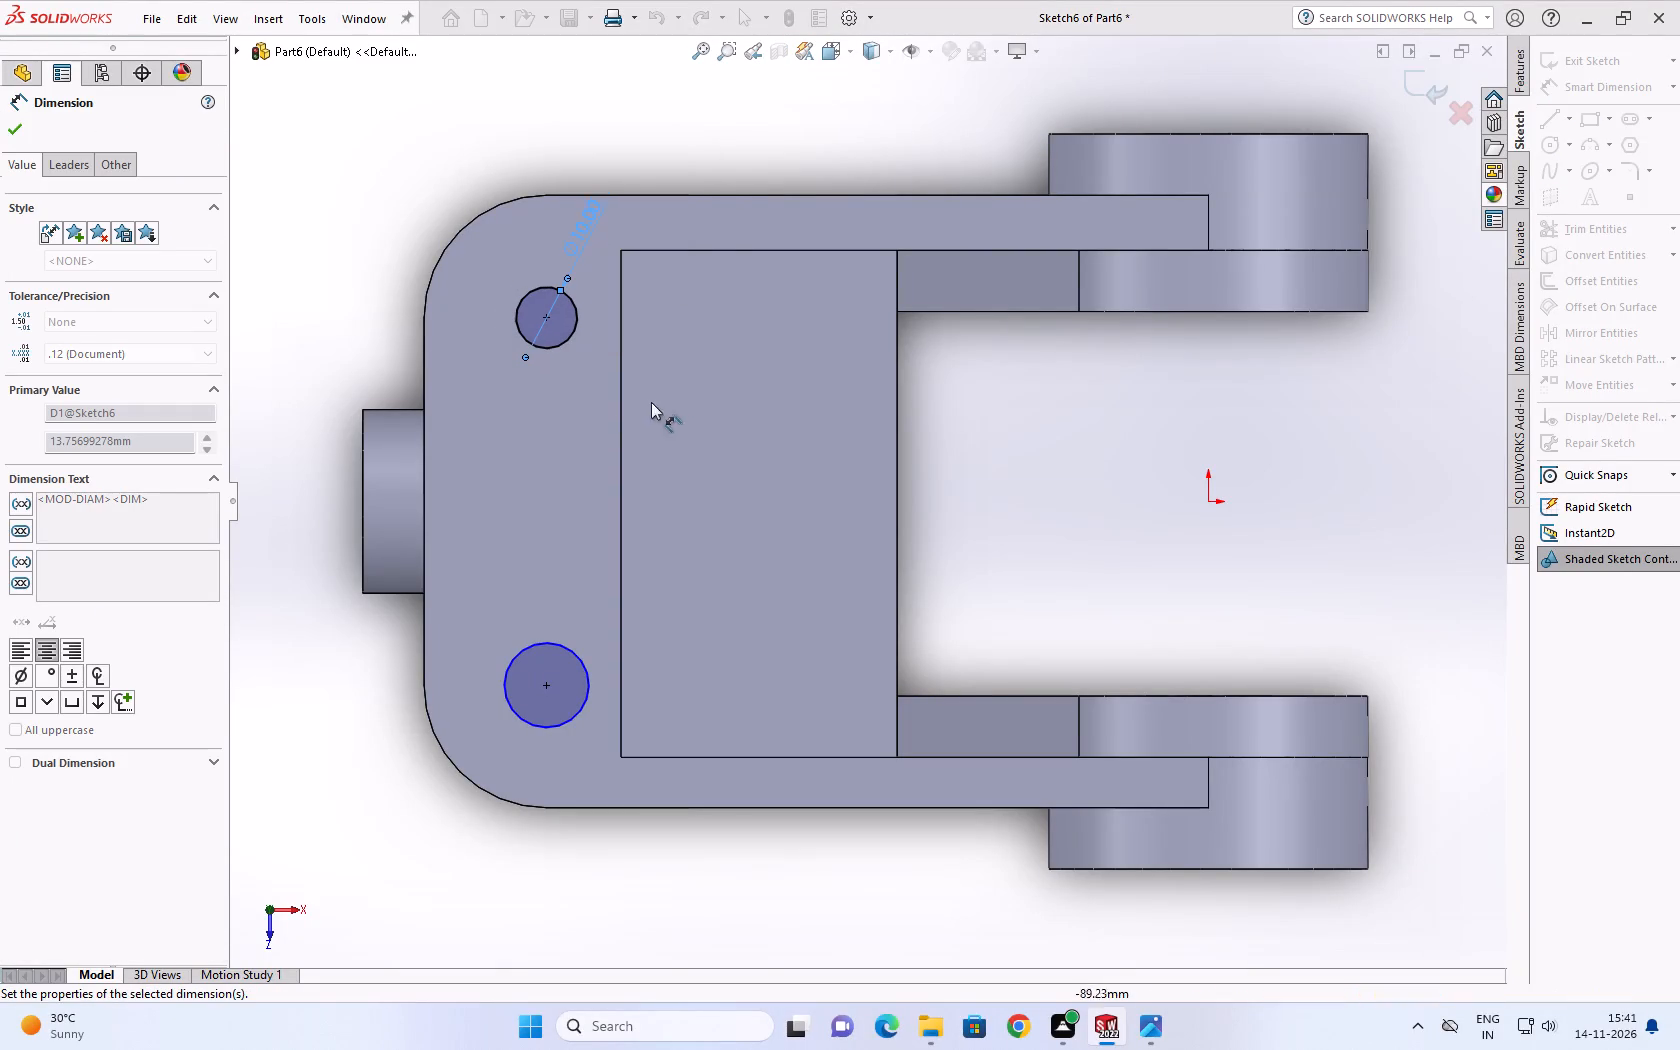
Dimension the circle at the rear corner on the +Z side to a 10 mm diameter.
left_click(507, 669)
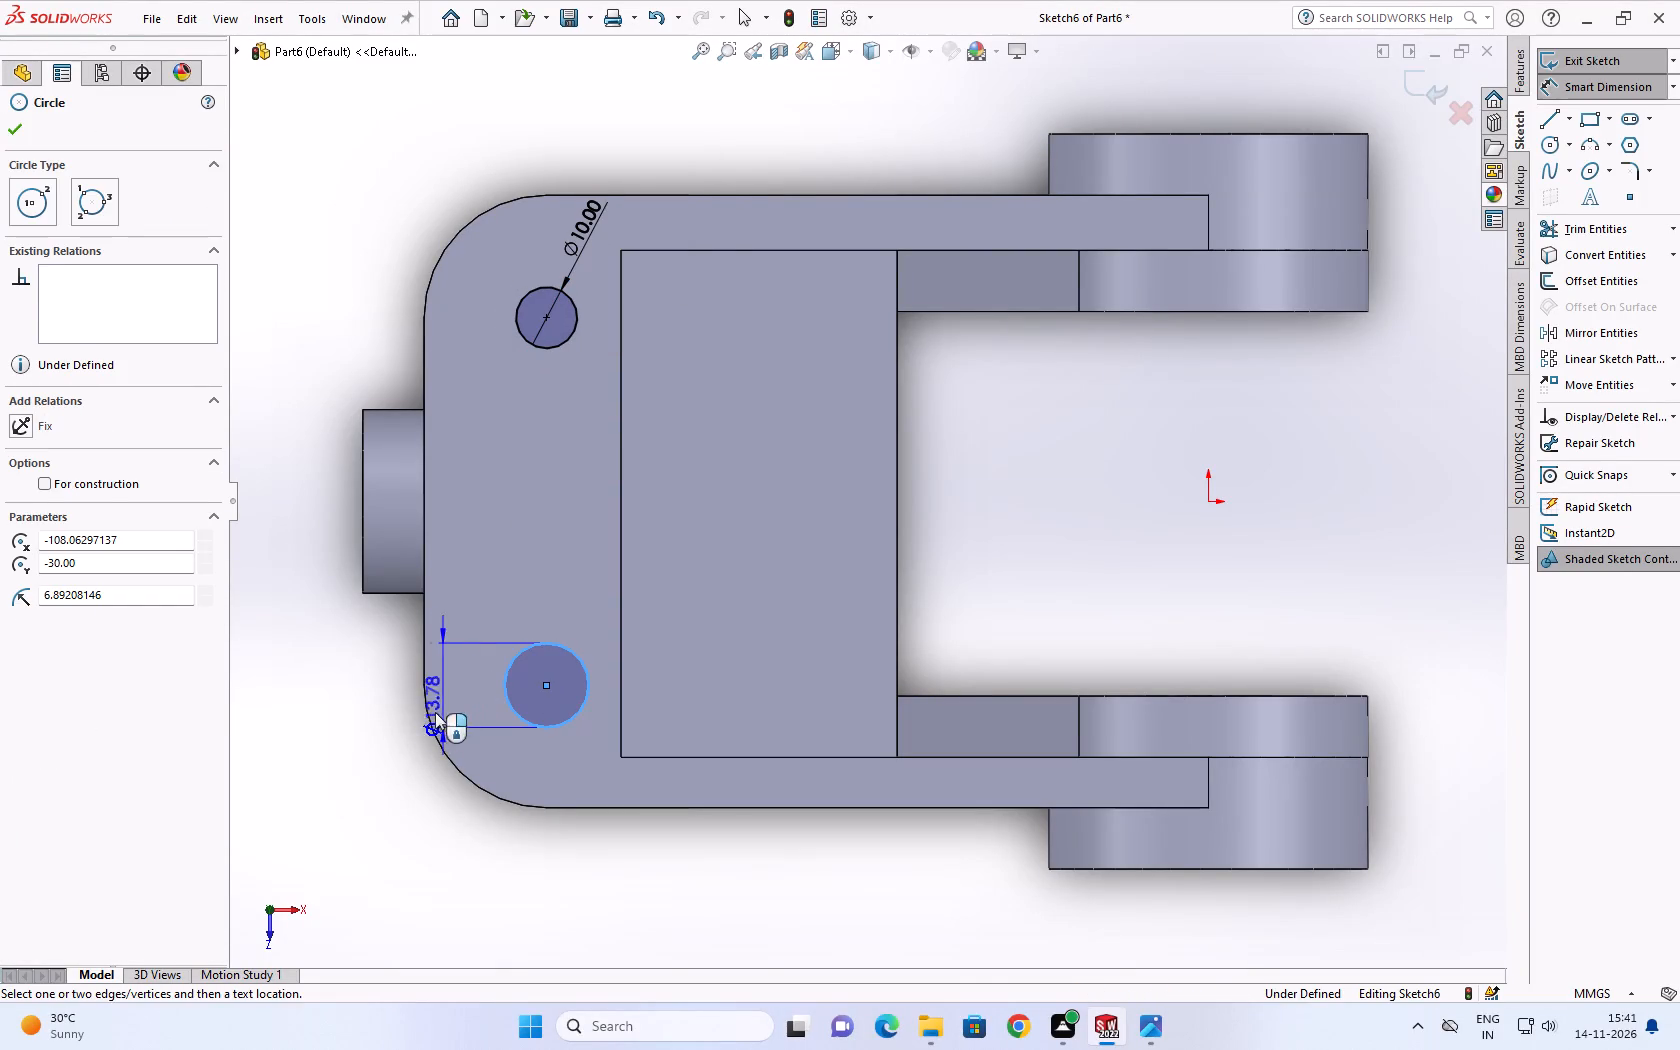
left_click(368, 750)
type("10")
key("Return")
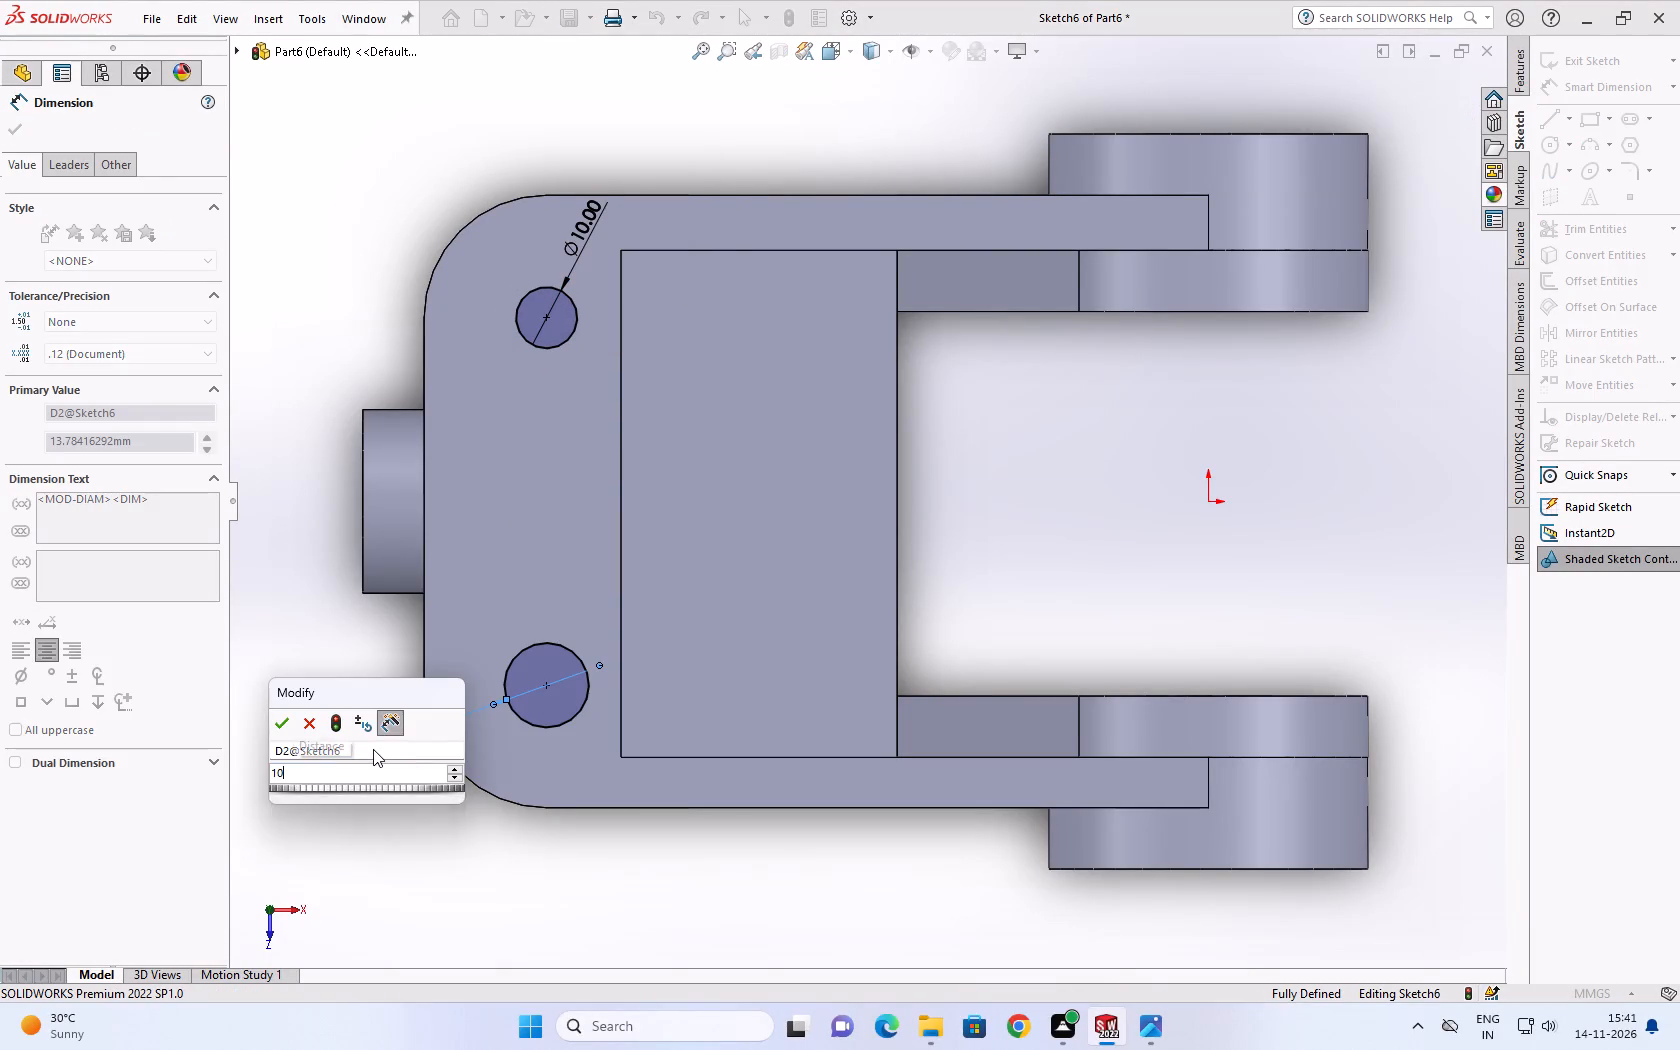
Inspect the two corner circles and consult the reference drawing in Photos for the rear corner holes, returning to the sketch.
scroll(601, 632, "down", 2)
scroll(516, 518, "down", 1)
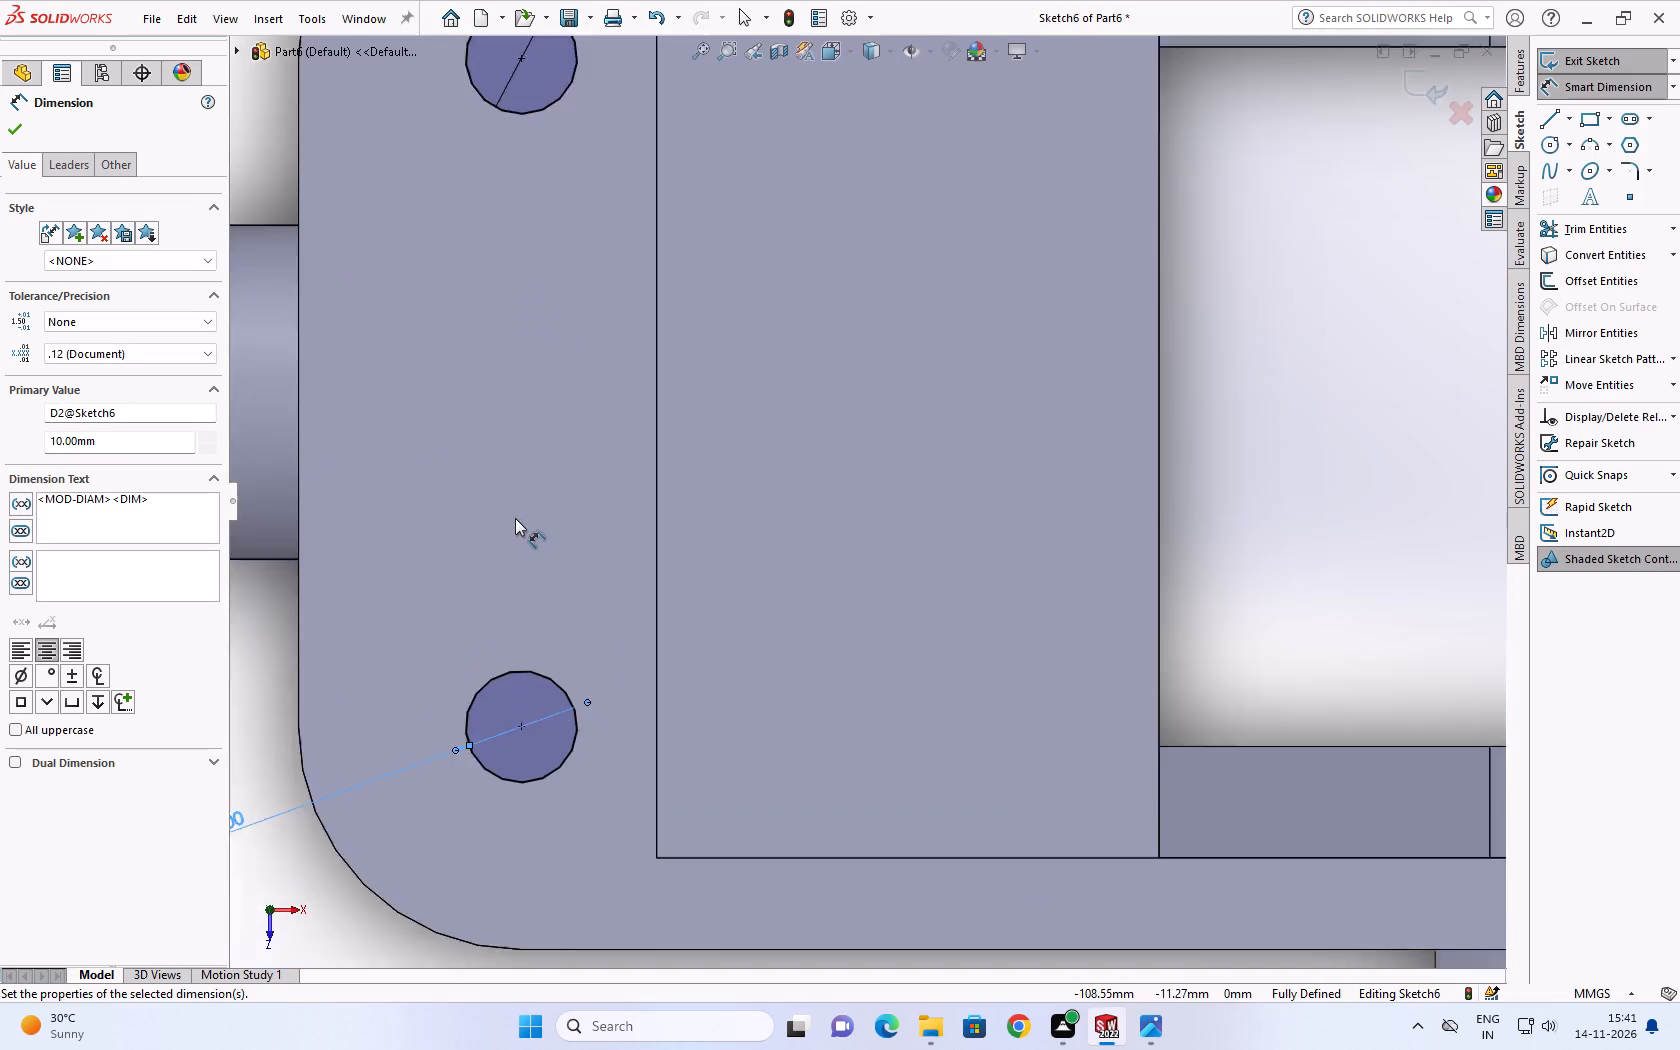
scroll(512, 500, "up", 5)
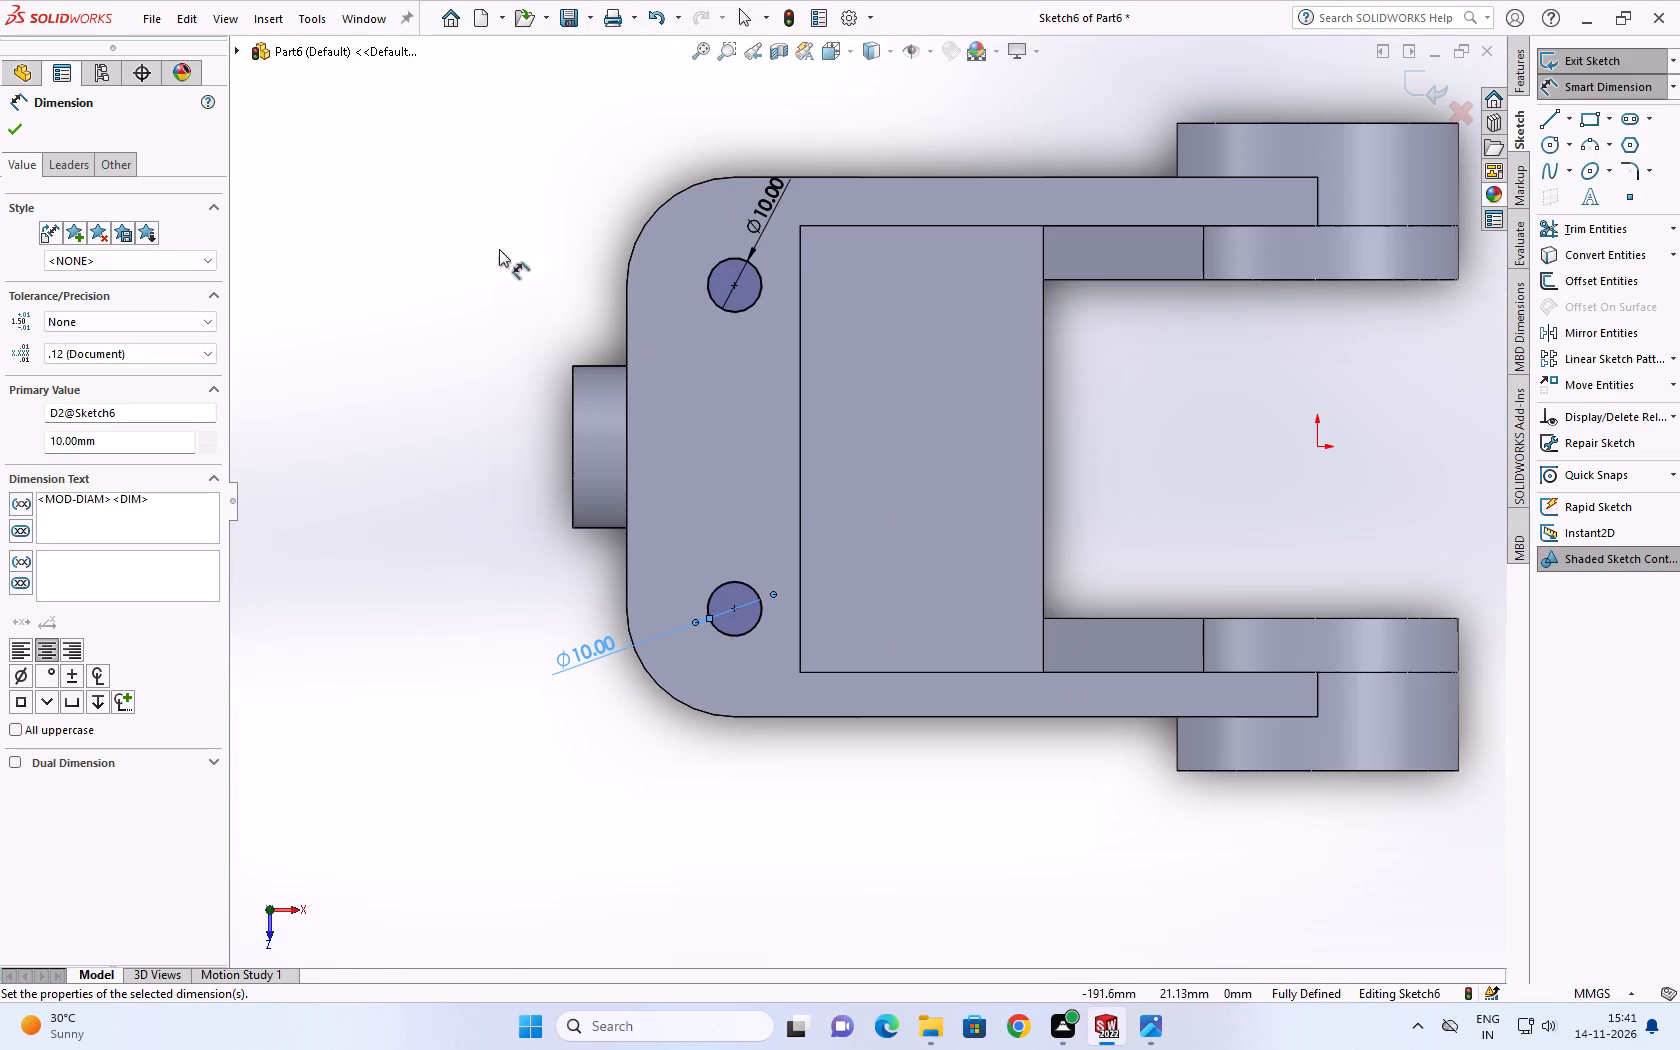
left_click(1142, 1033)
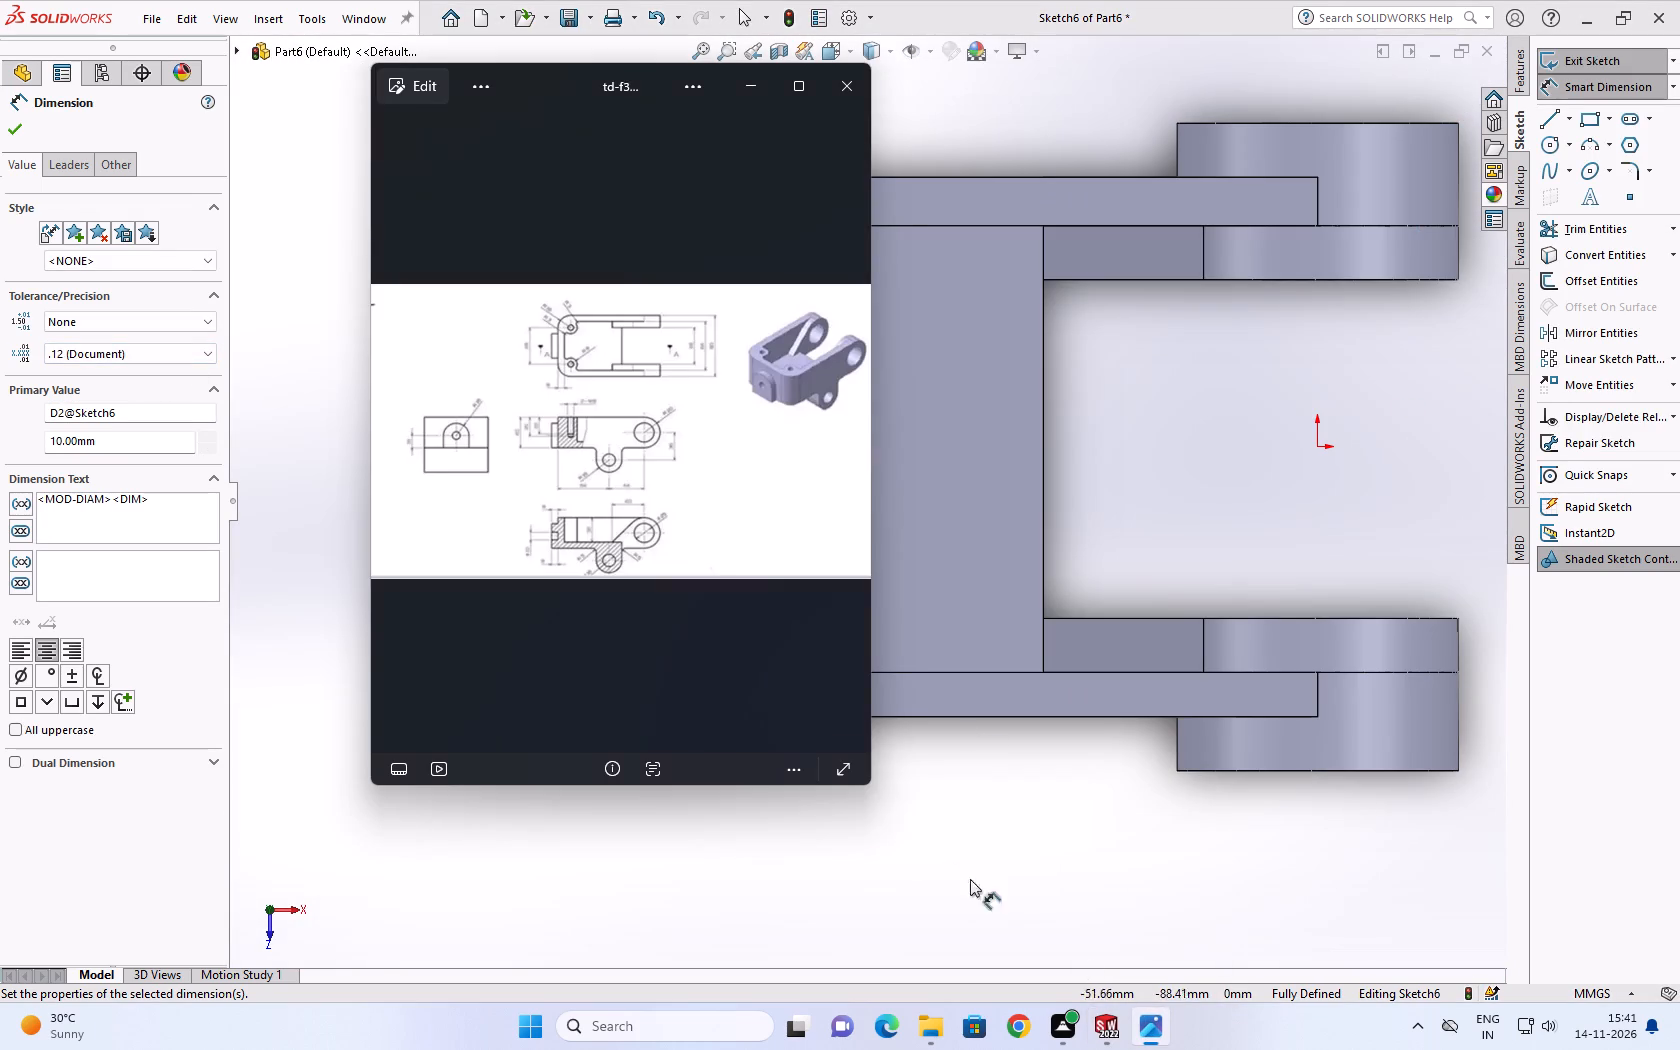
scroll(701, 485, "up", 2)
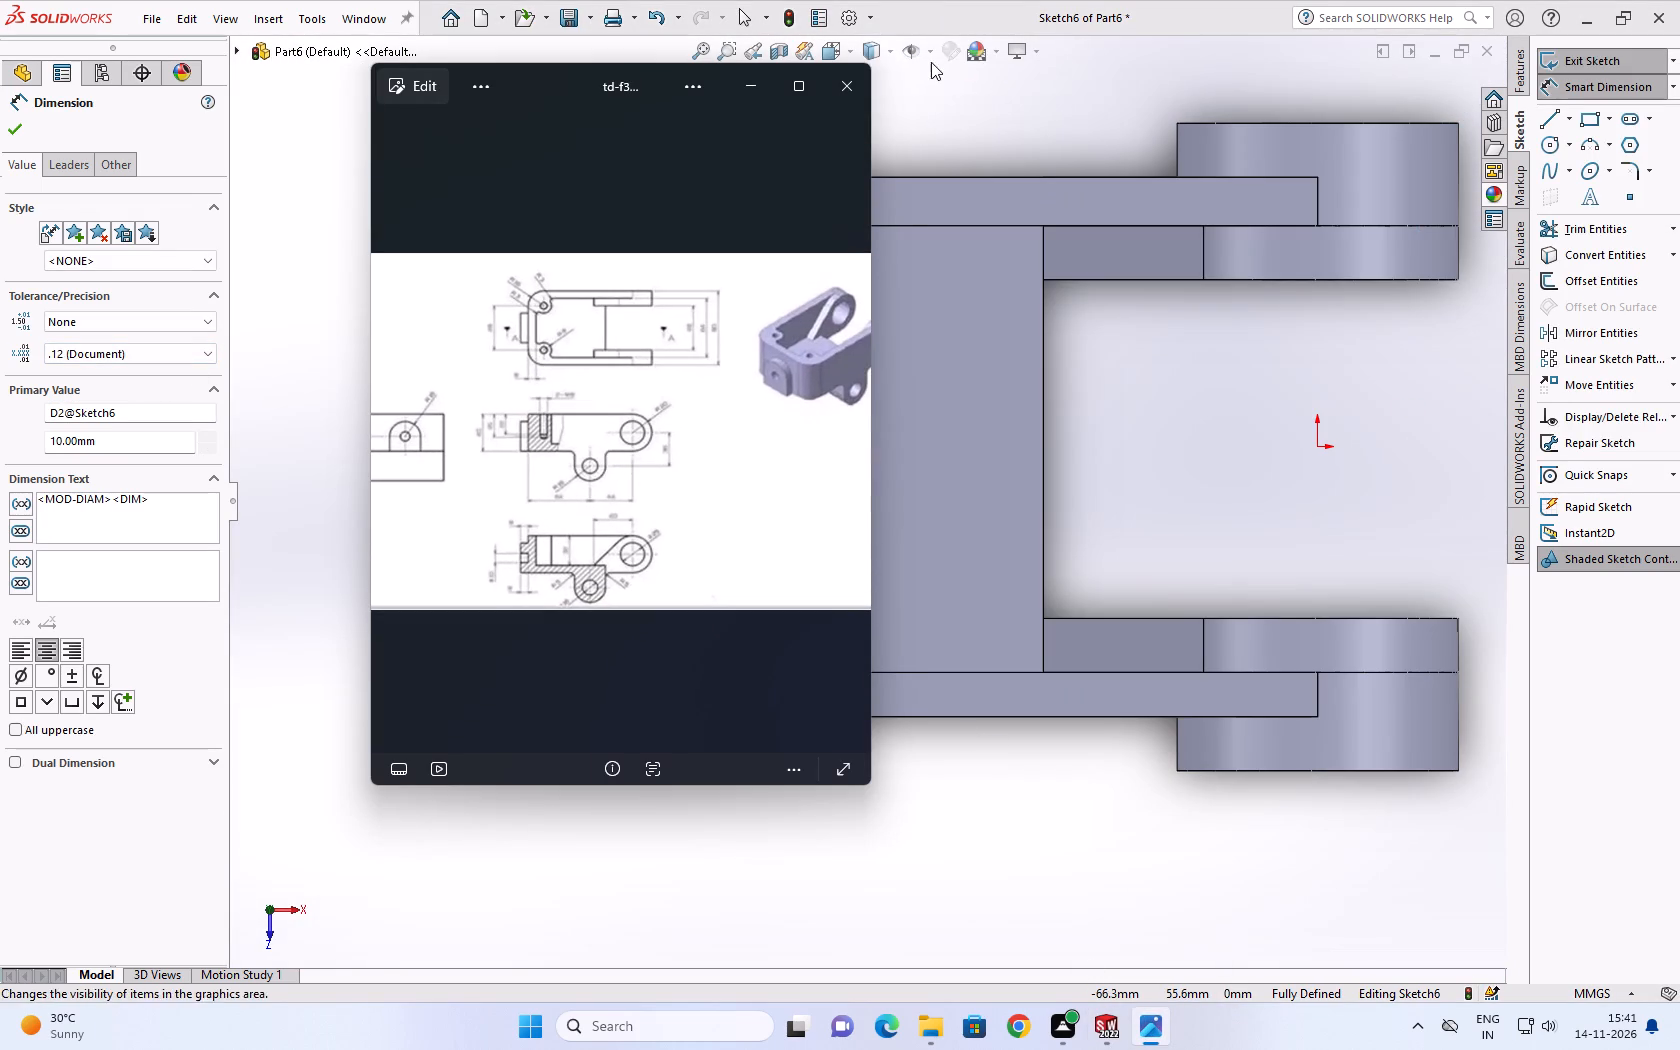
left_click(976, 105)
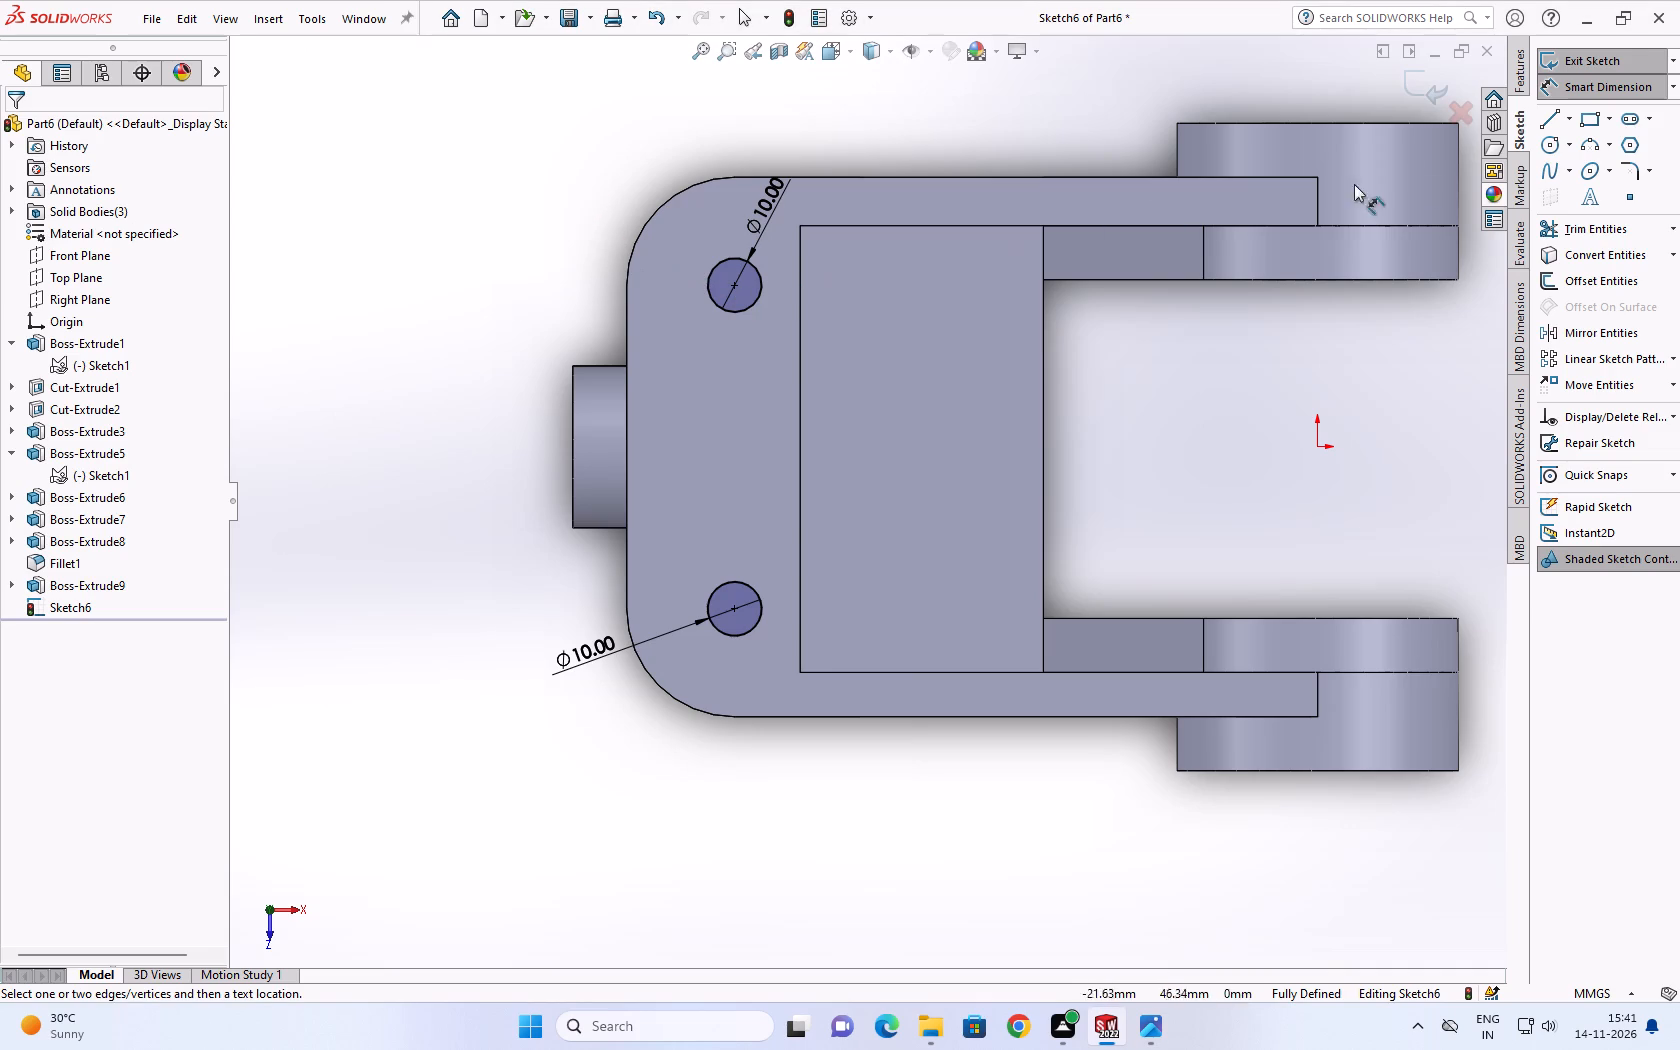
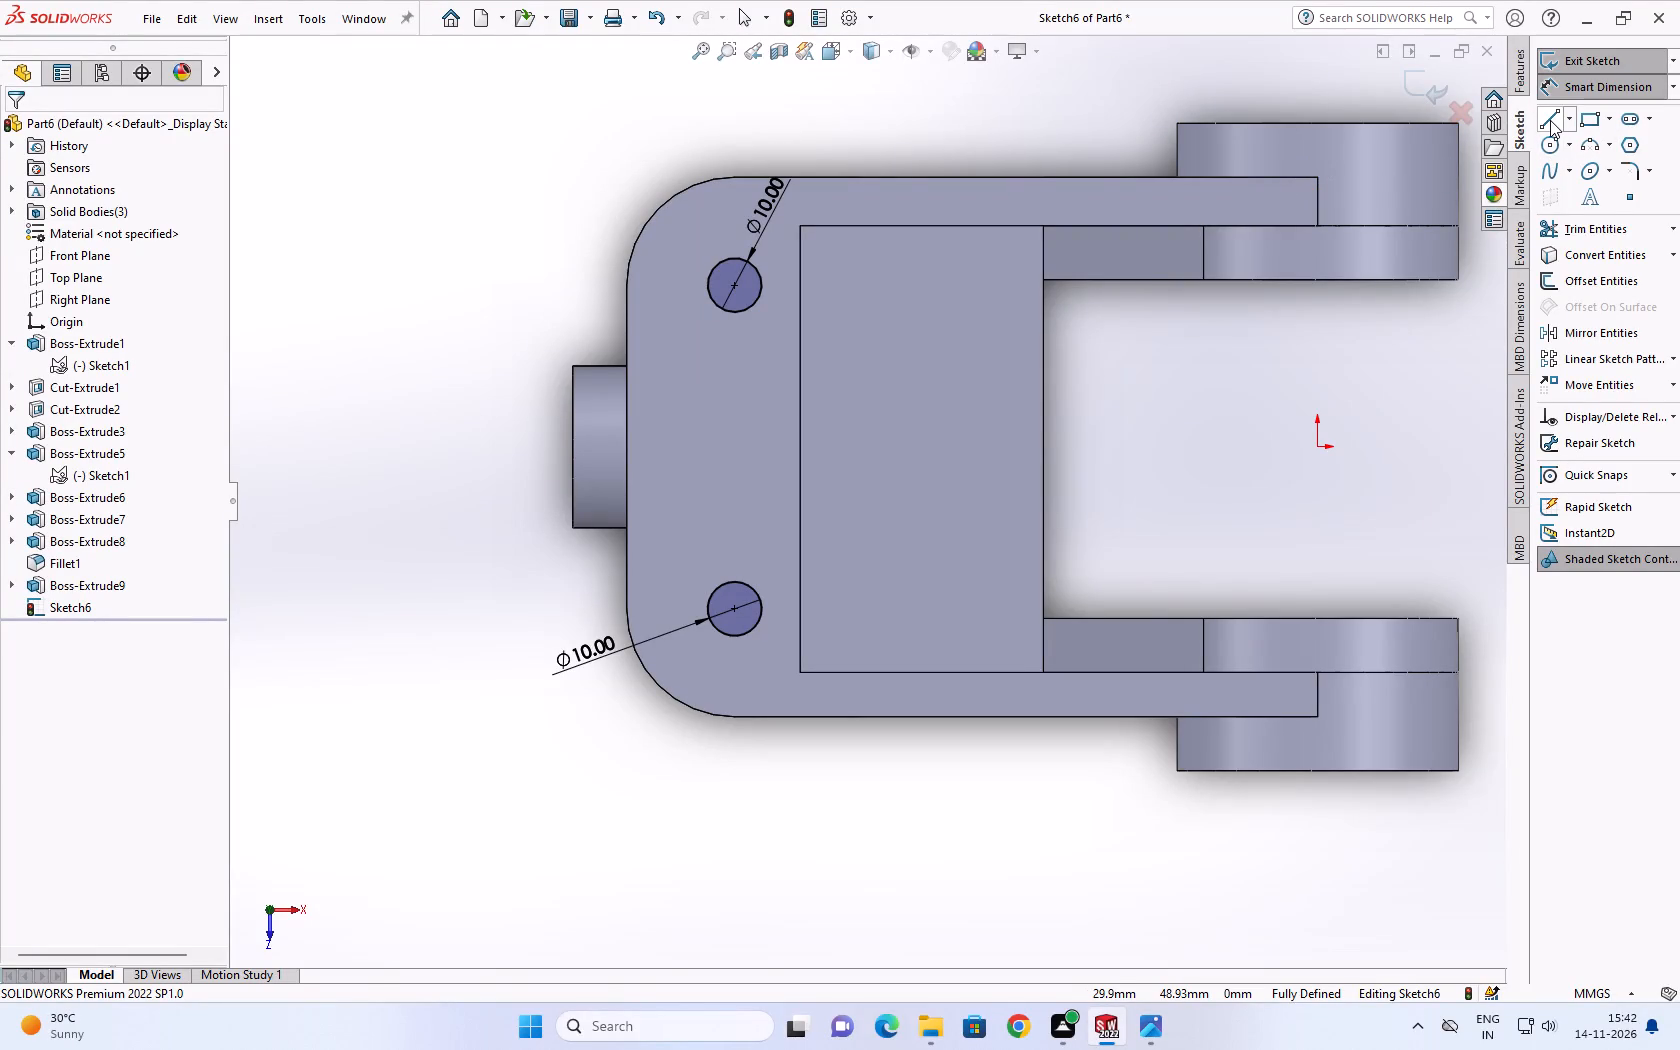
Sketch a horizontal construction line about 58.42 mm long from the midpoint of the fork's straight rear edge towards the origin.
left_click(1550, 120)
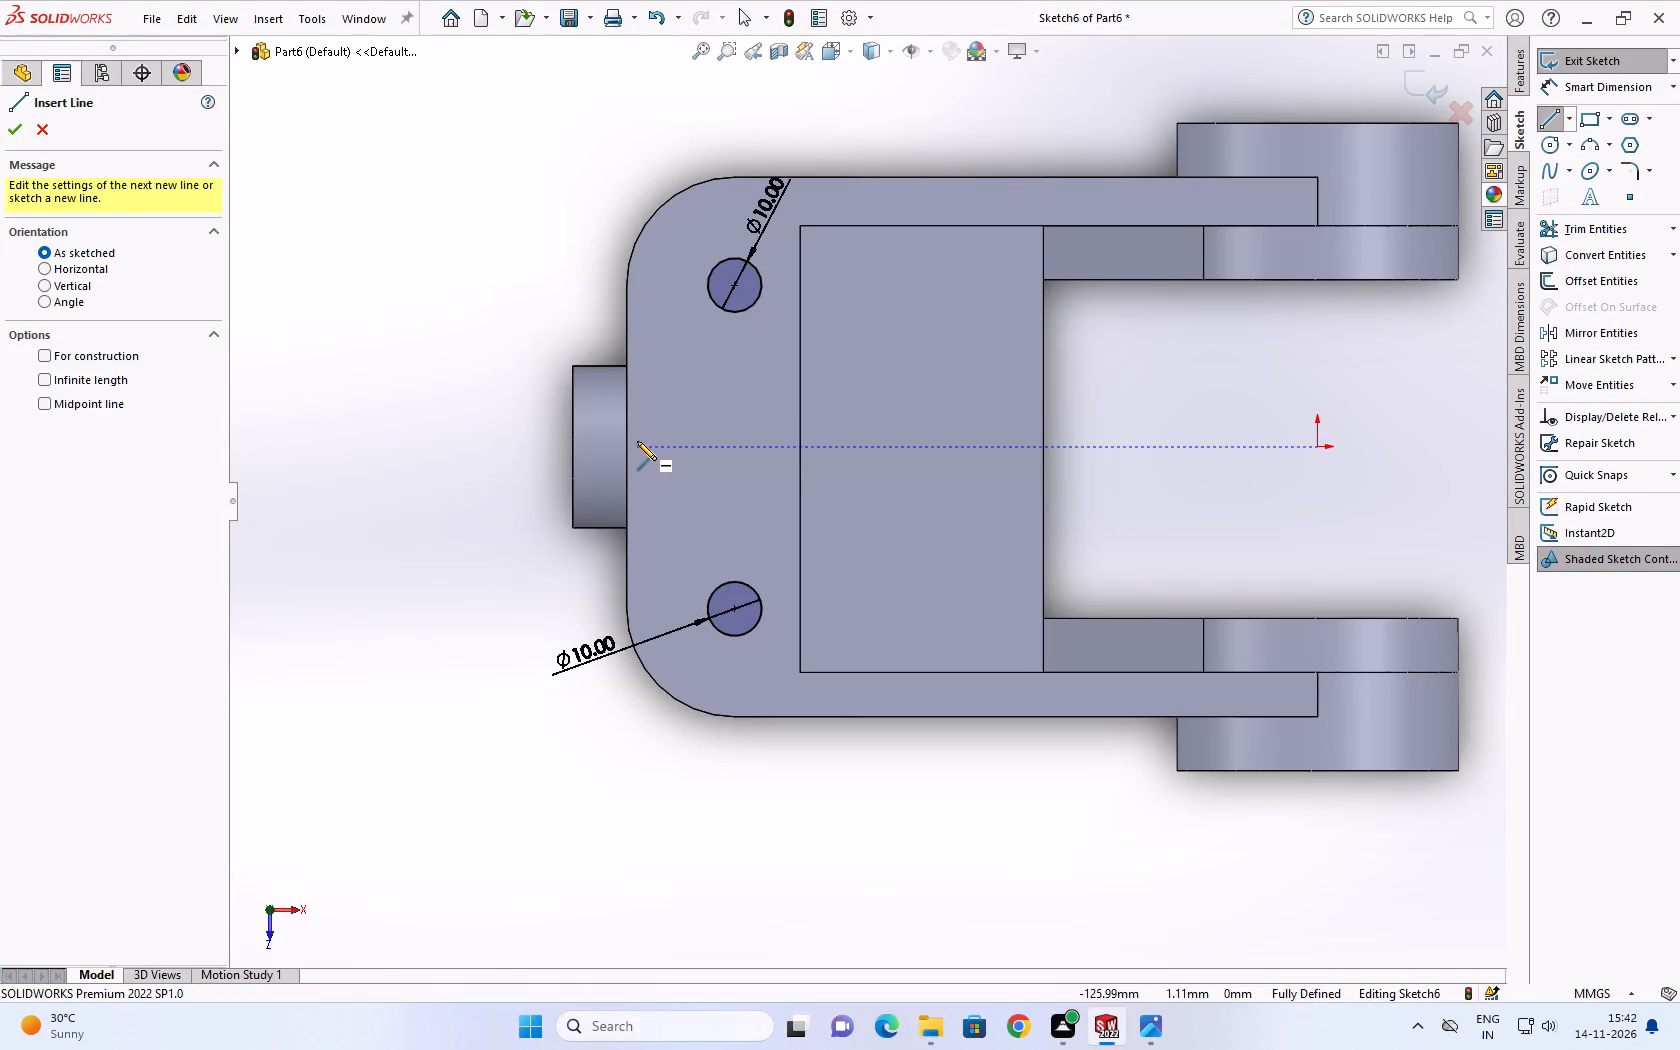
left_click(627, 449)
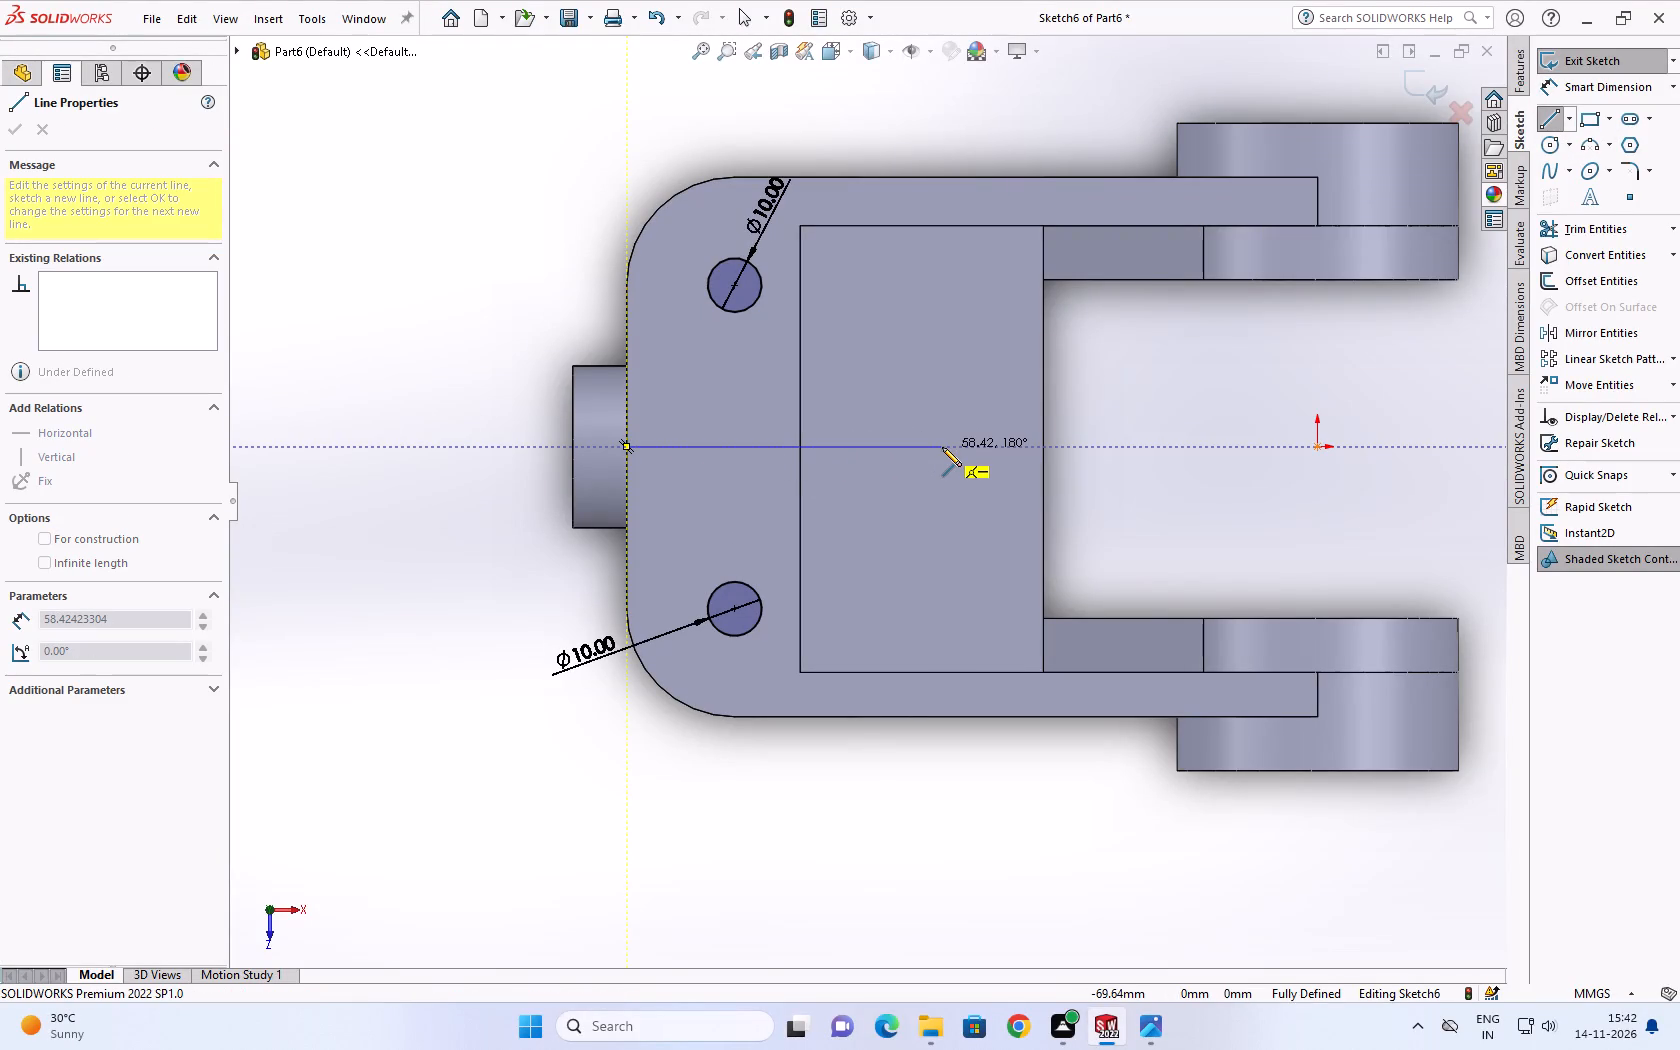
left_click(942, 447)
scroll(944, 442, "down", 3)
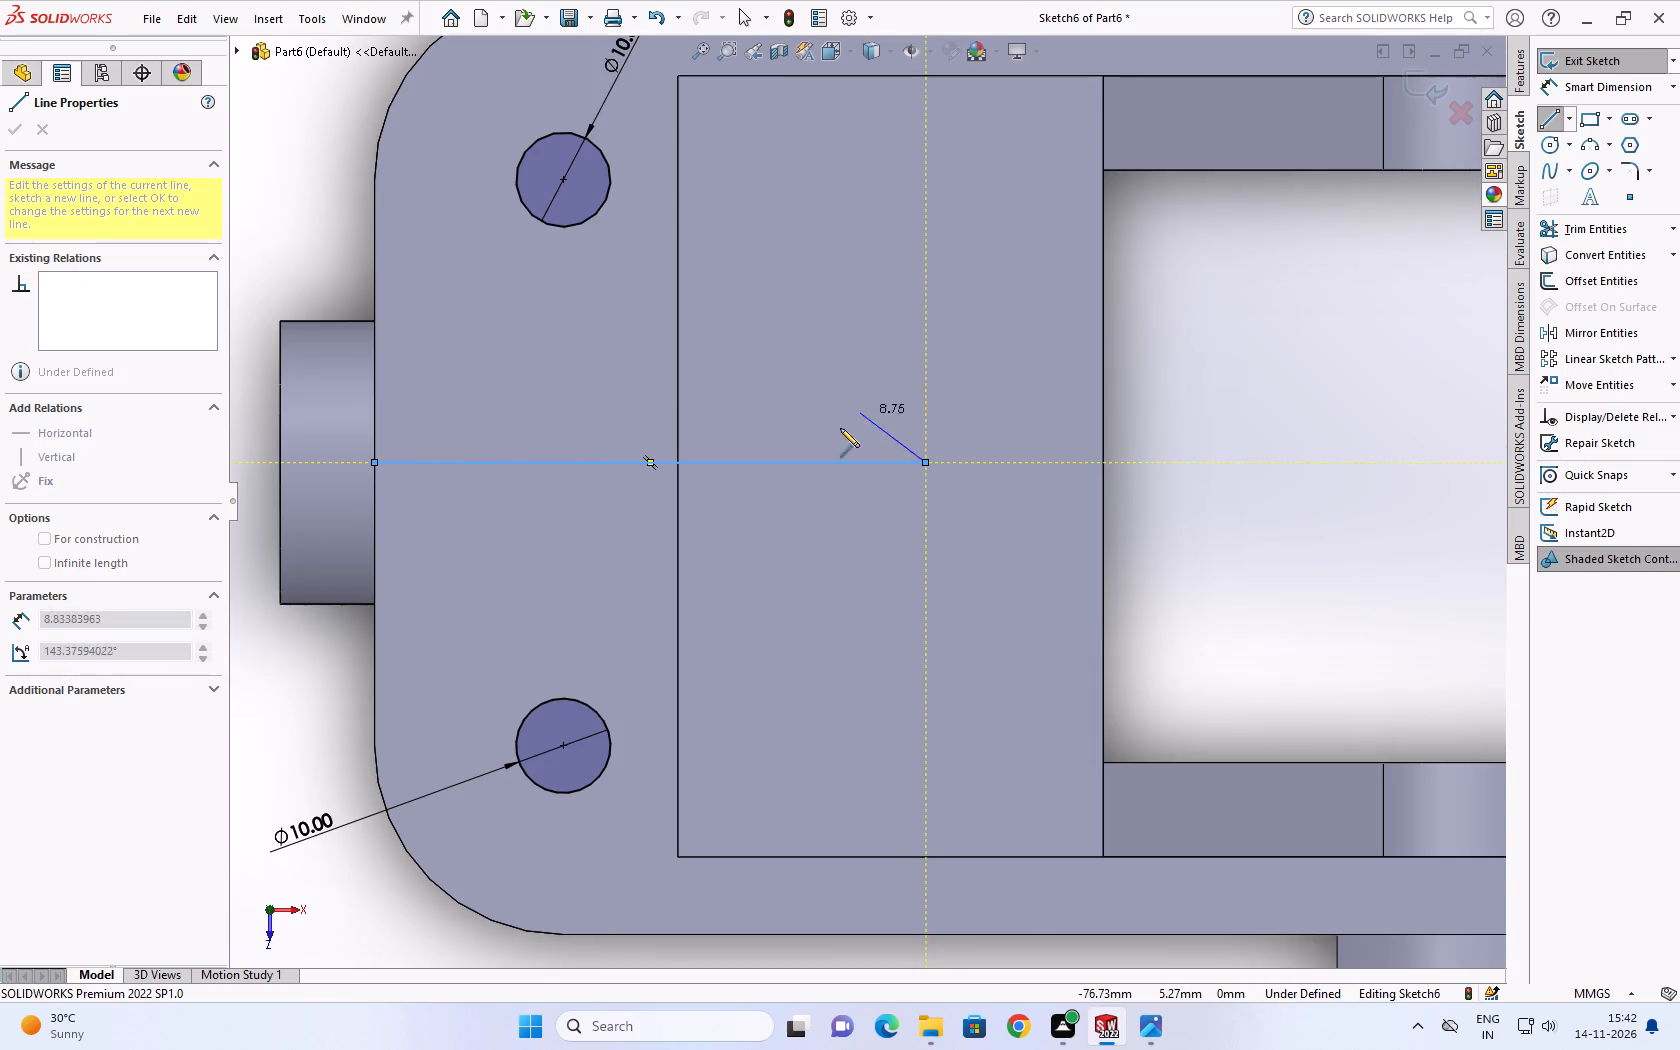
key("Escape")
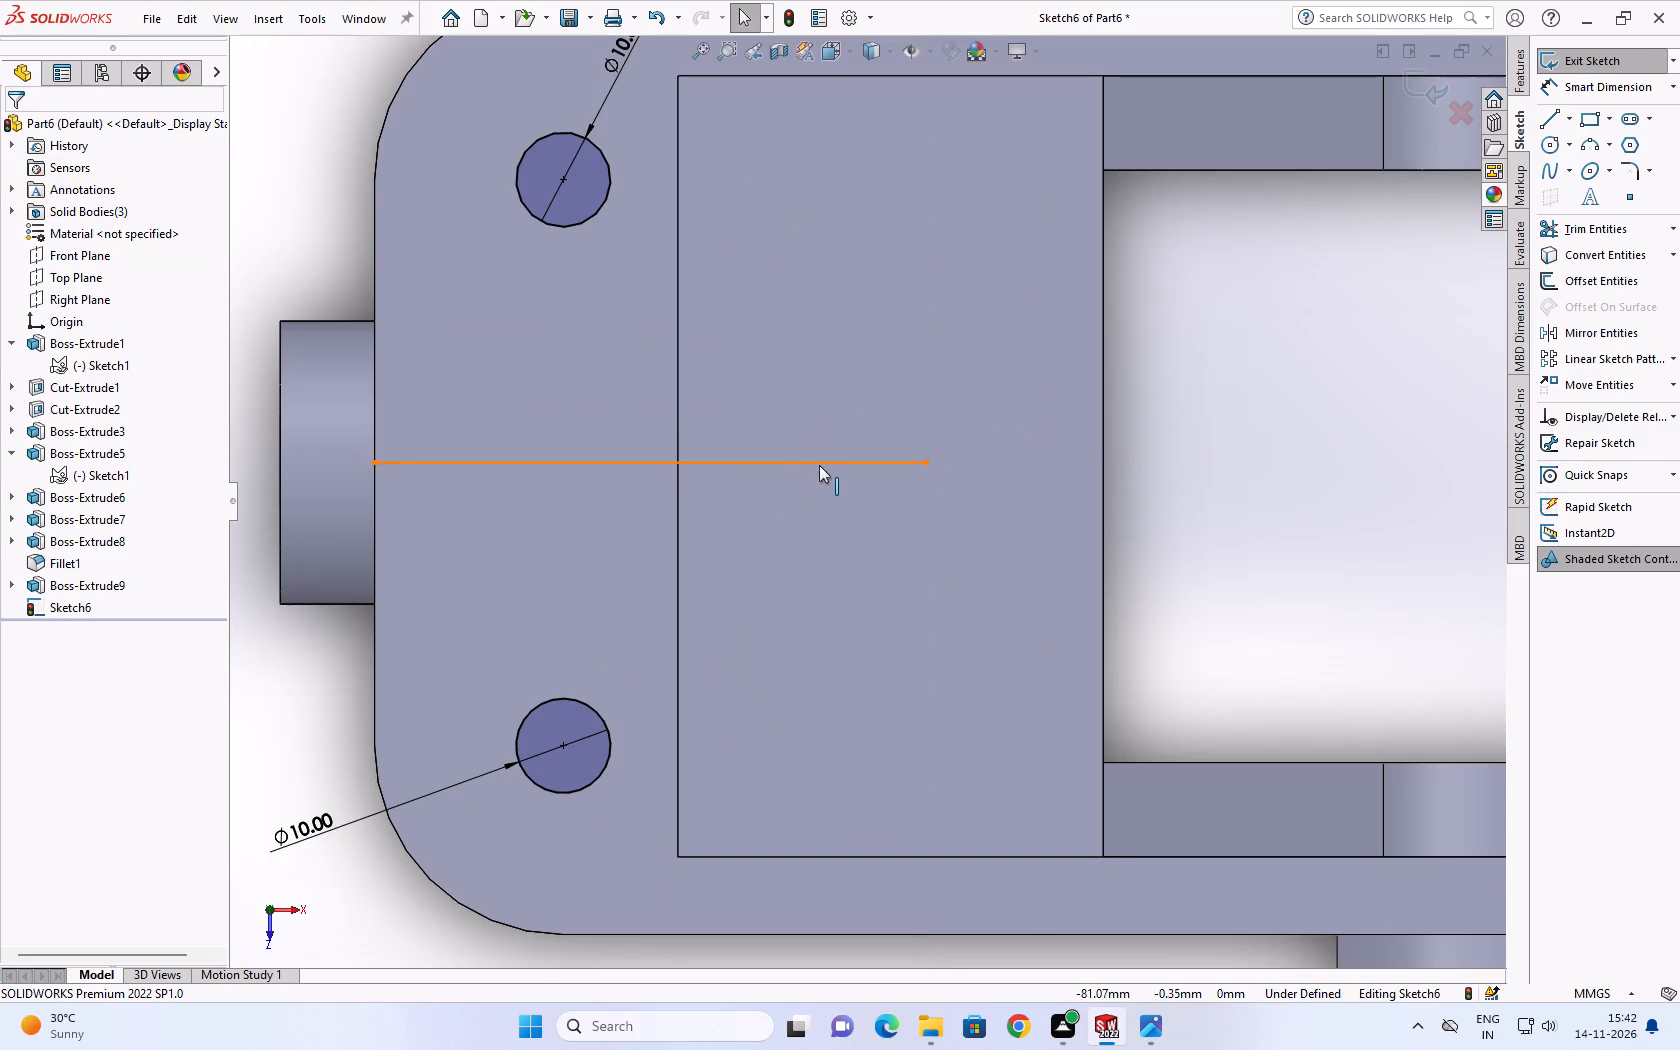
left_click(819, 464)
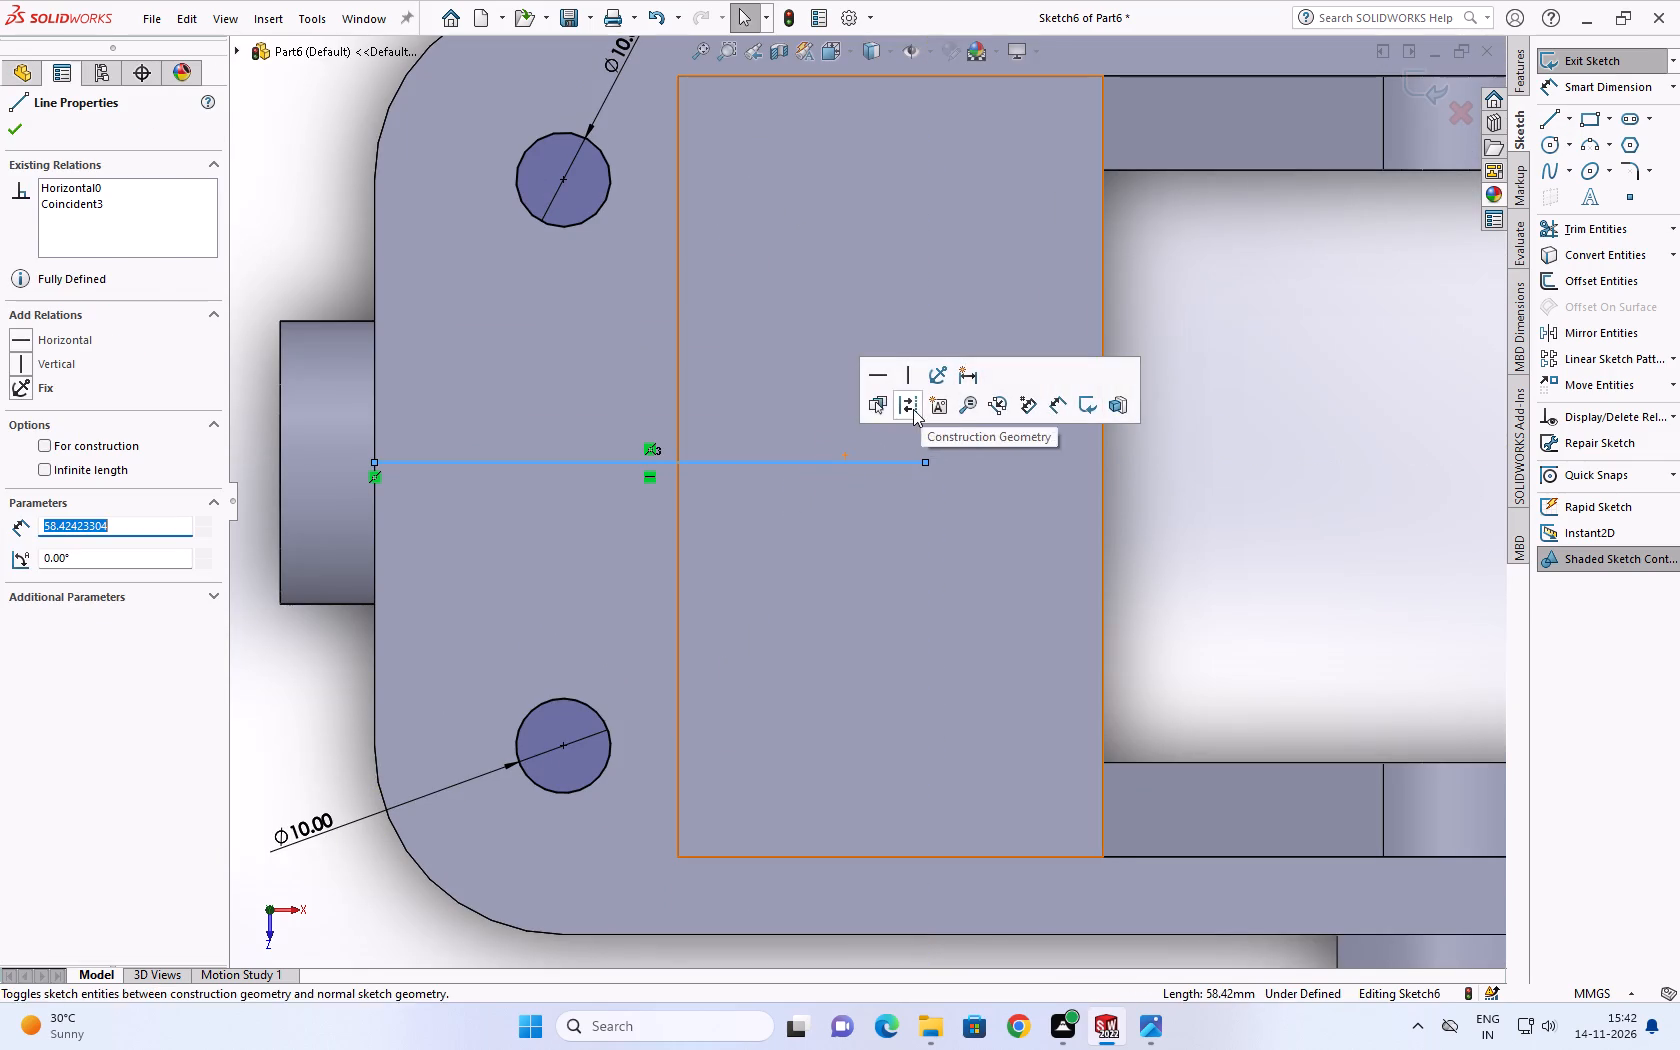
left_click(913, 409)
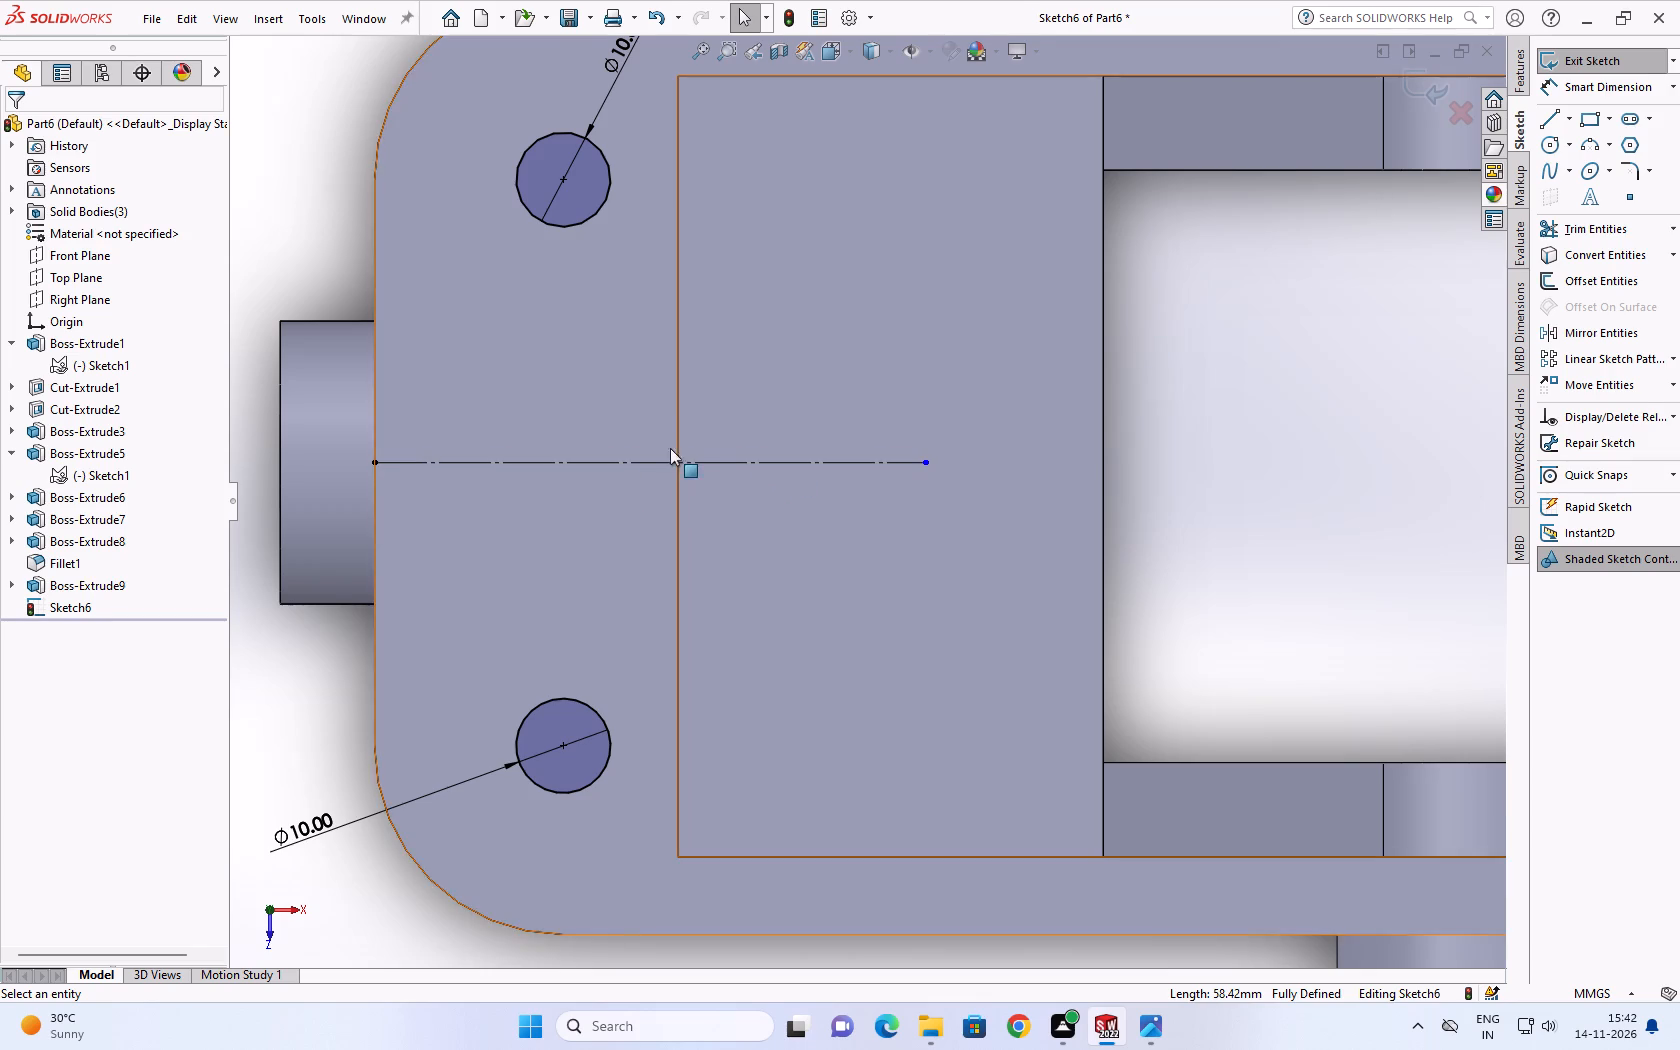
Offset the construction centreline 20 mm in both directions, adding dimensions.
left_click(1578, 278)
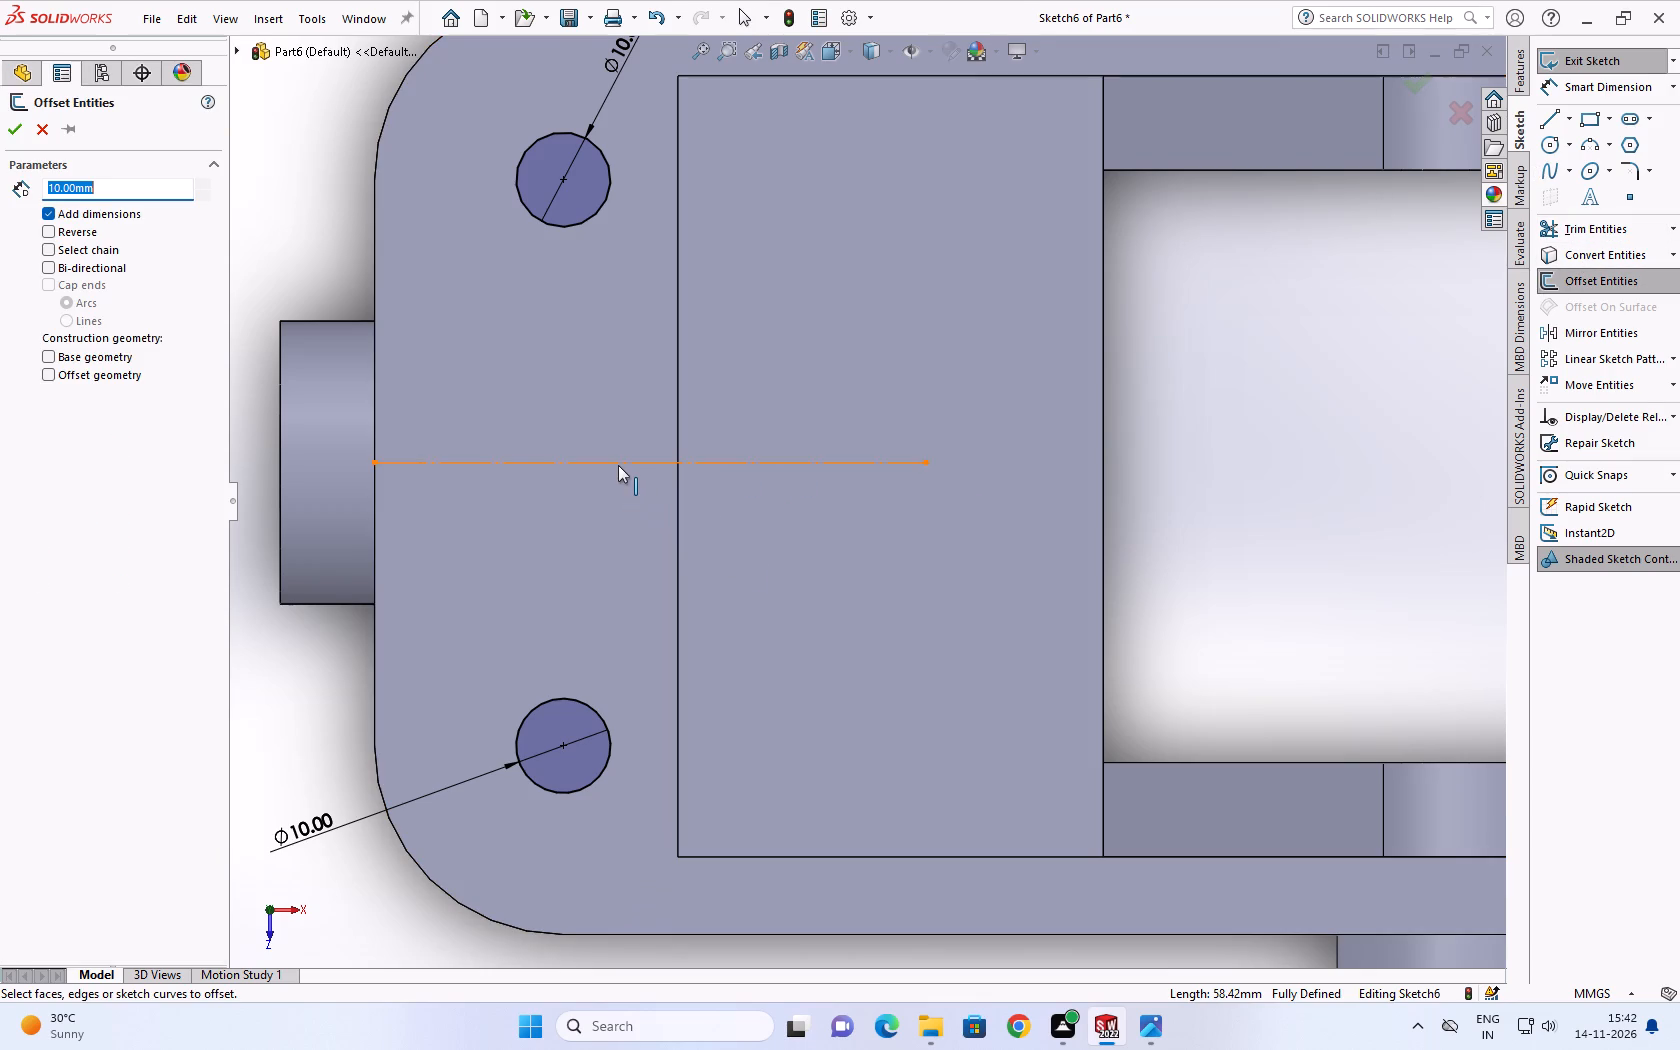
left_click(618, 465)
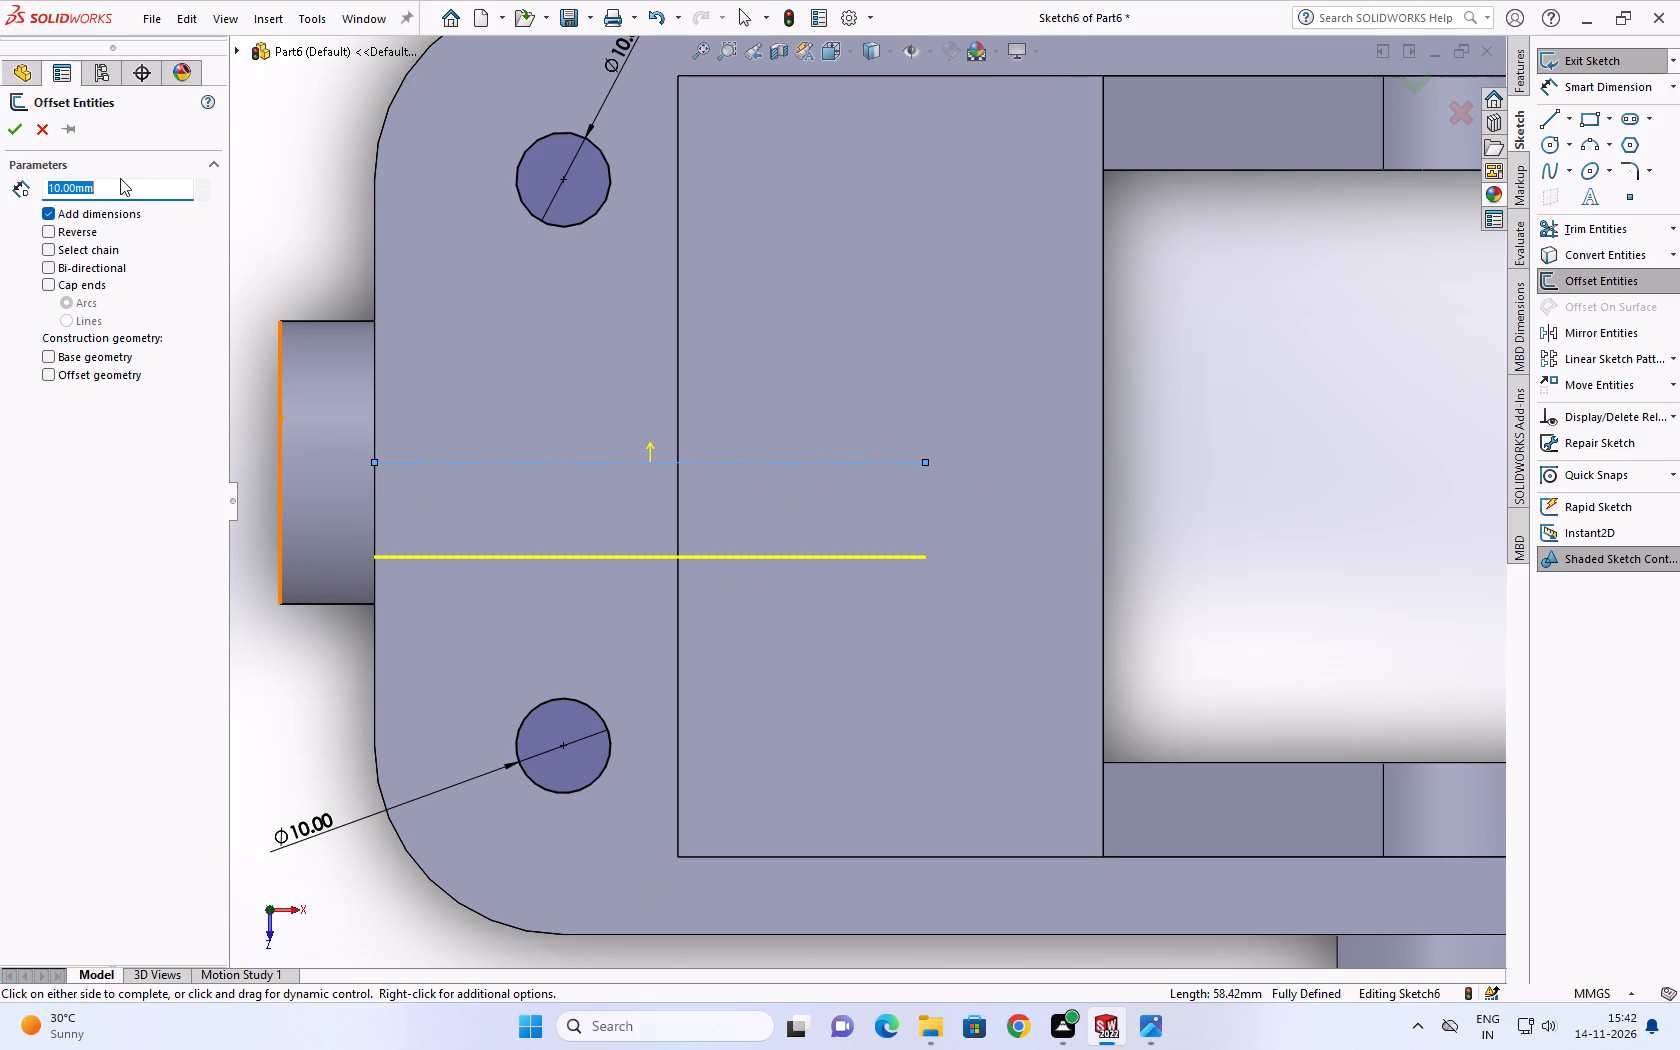
double_click(120, 192)
type("20")
key("Return")
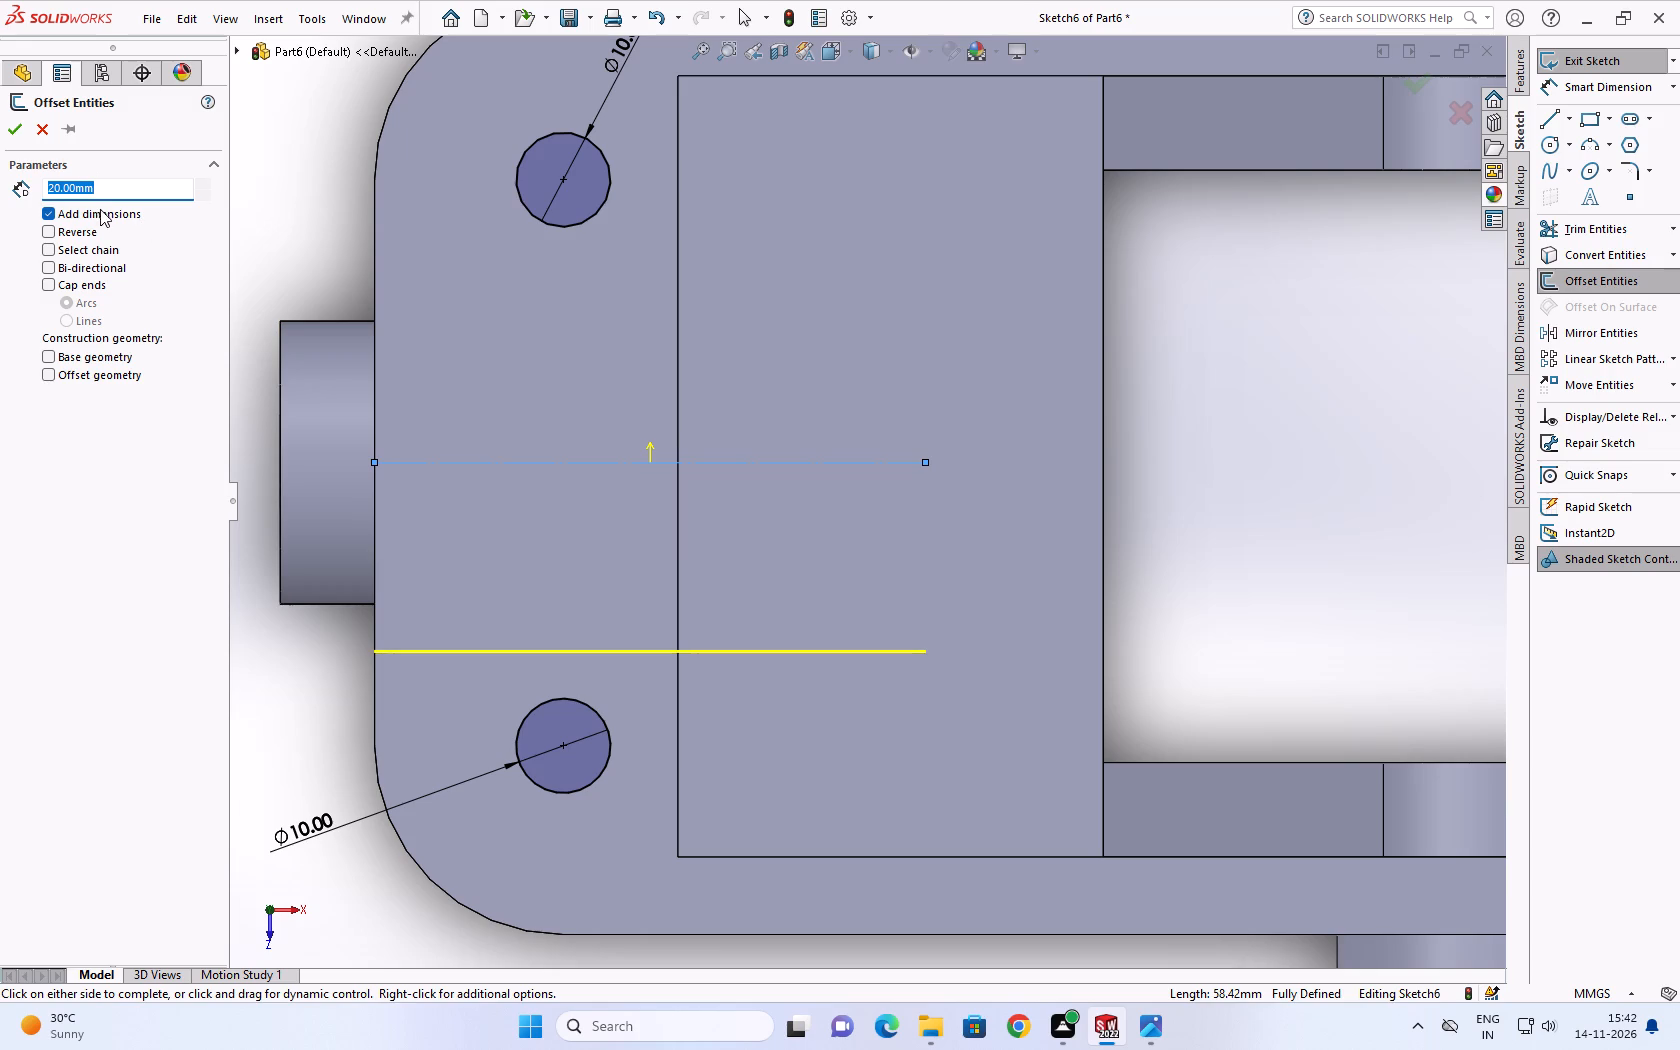
left_click(52, 269)
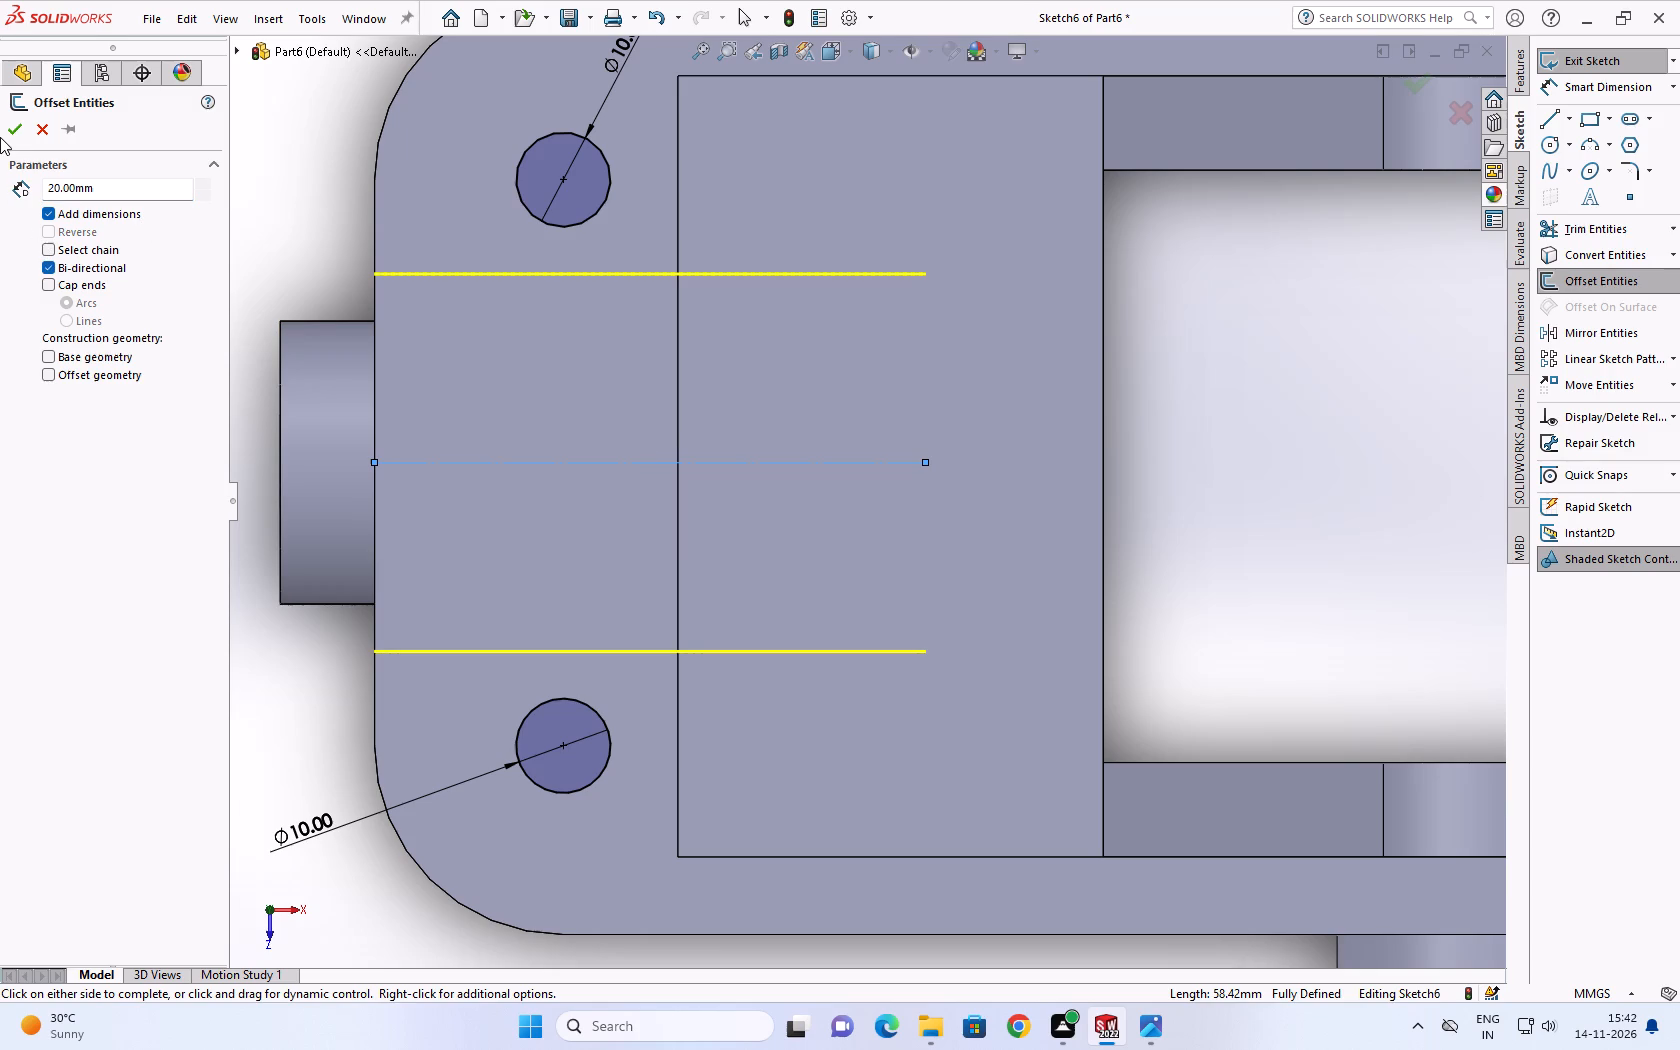
left_click(4, 128)
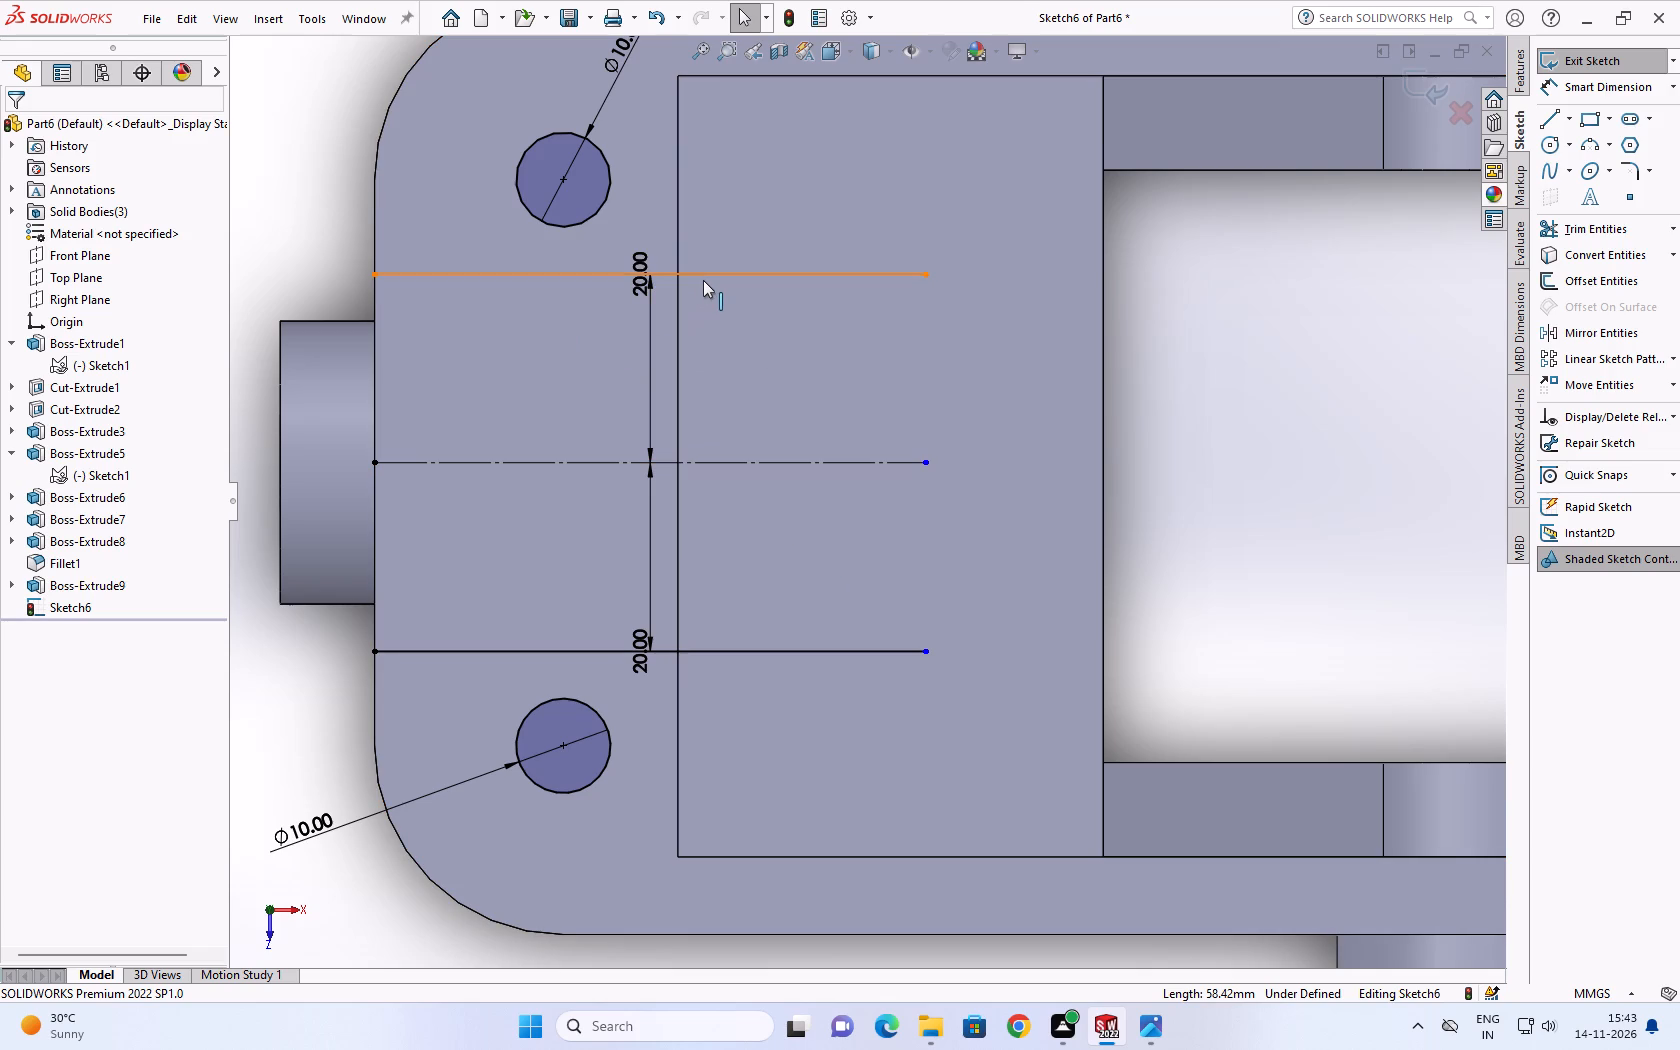
Convert the top face's inner edge nearest the corner holes into a sketch line.
left_click(678, 362)
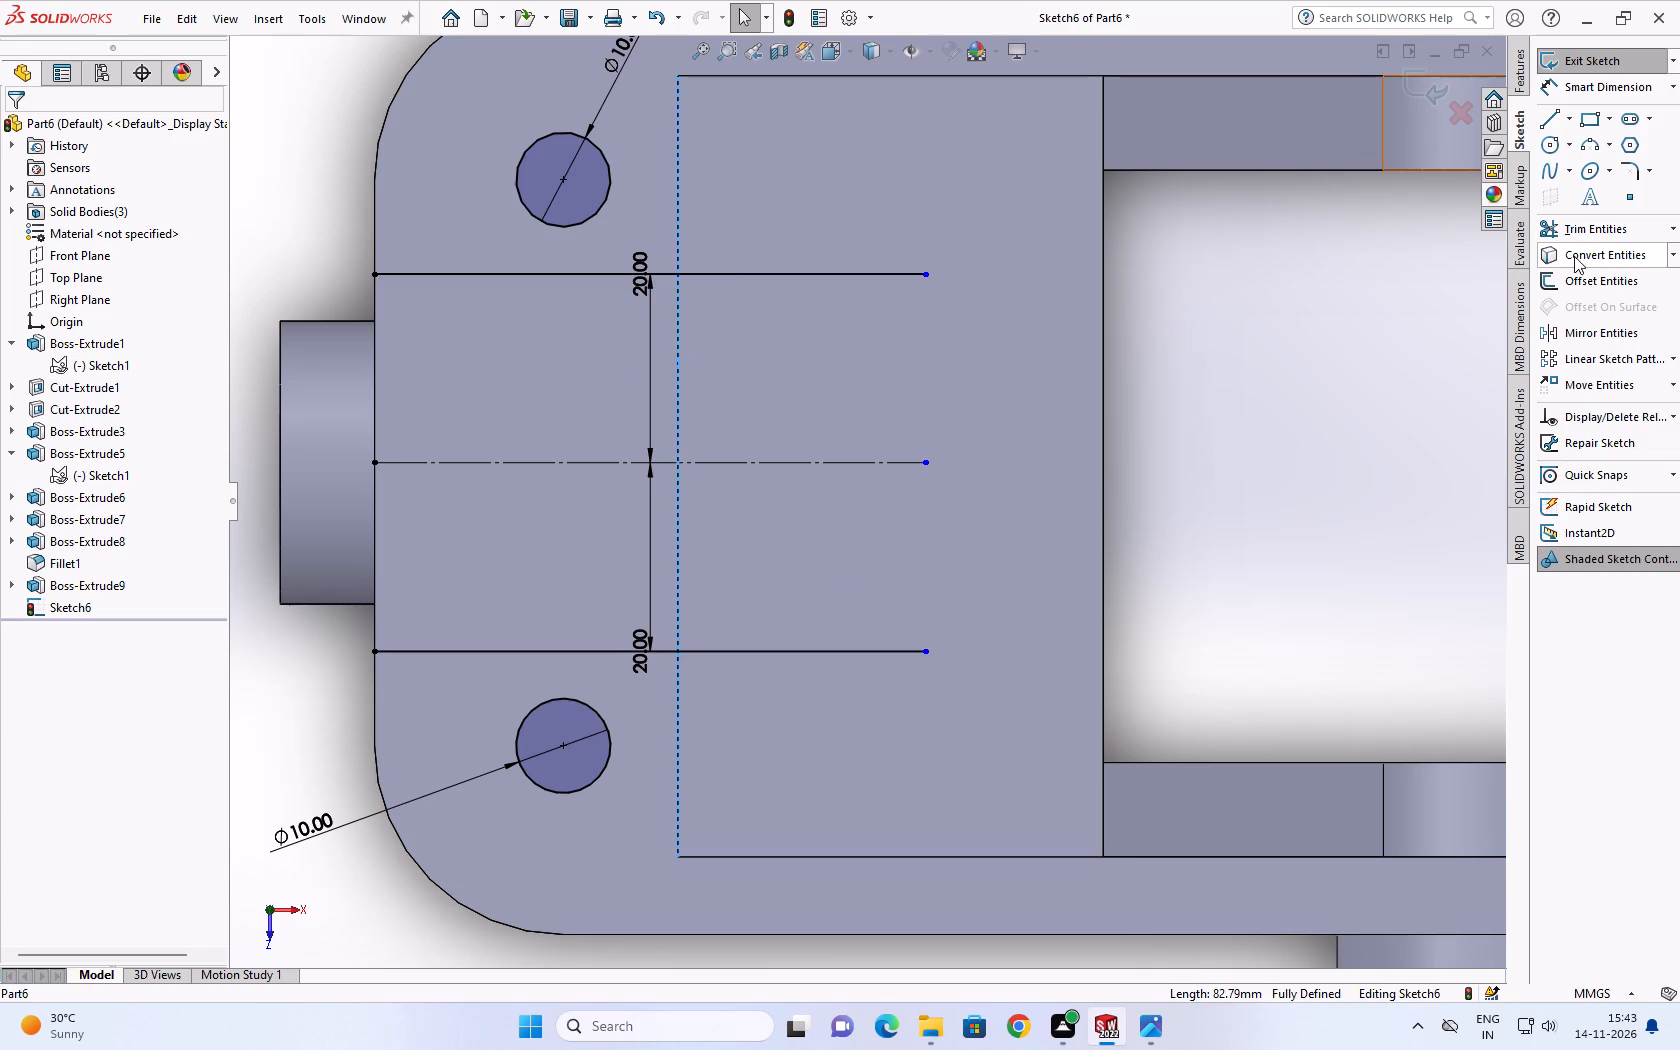
left_click(1571, 261)
Trim the offset lines beyond the converted inner edge, and trim that edge outside the two offset lines.
left_click(1595, 233)
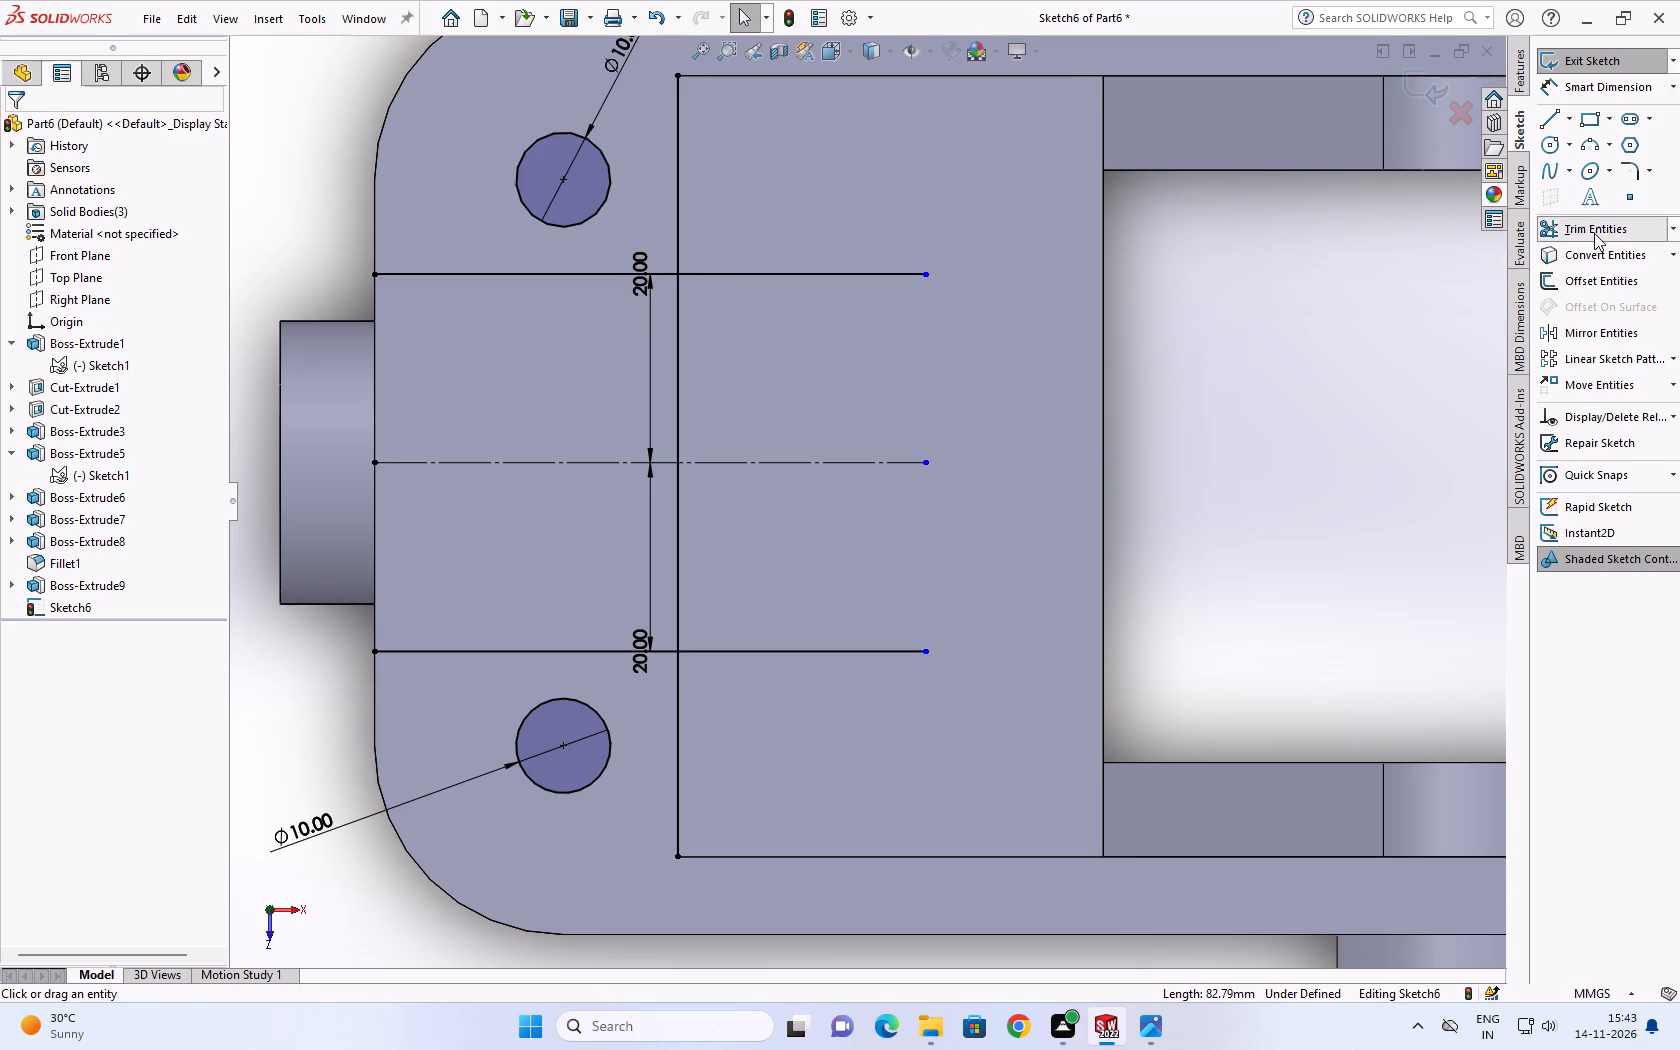
left_click(678, 246)
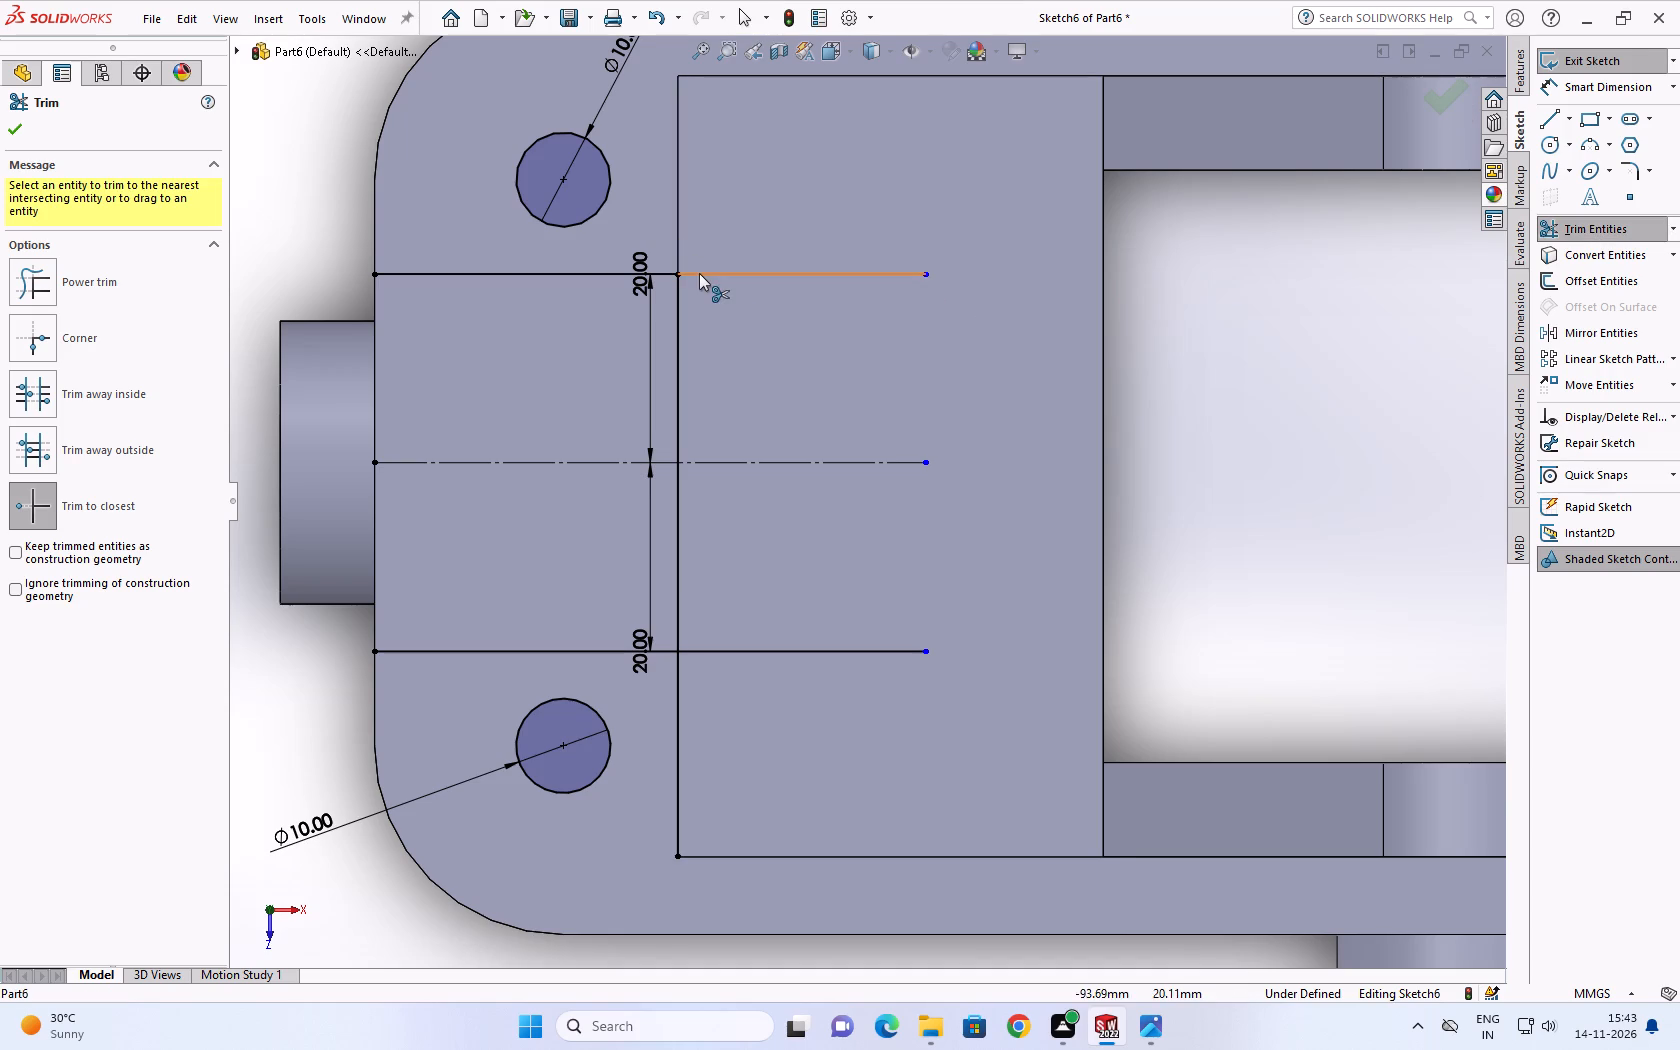
left_click(699, 273)
left_click(755, 643)
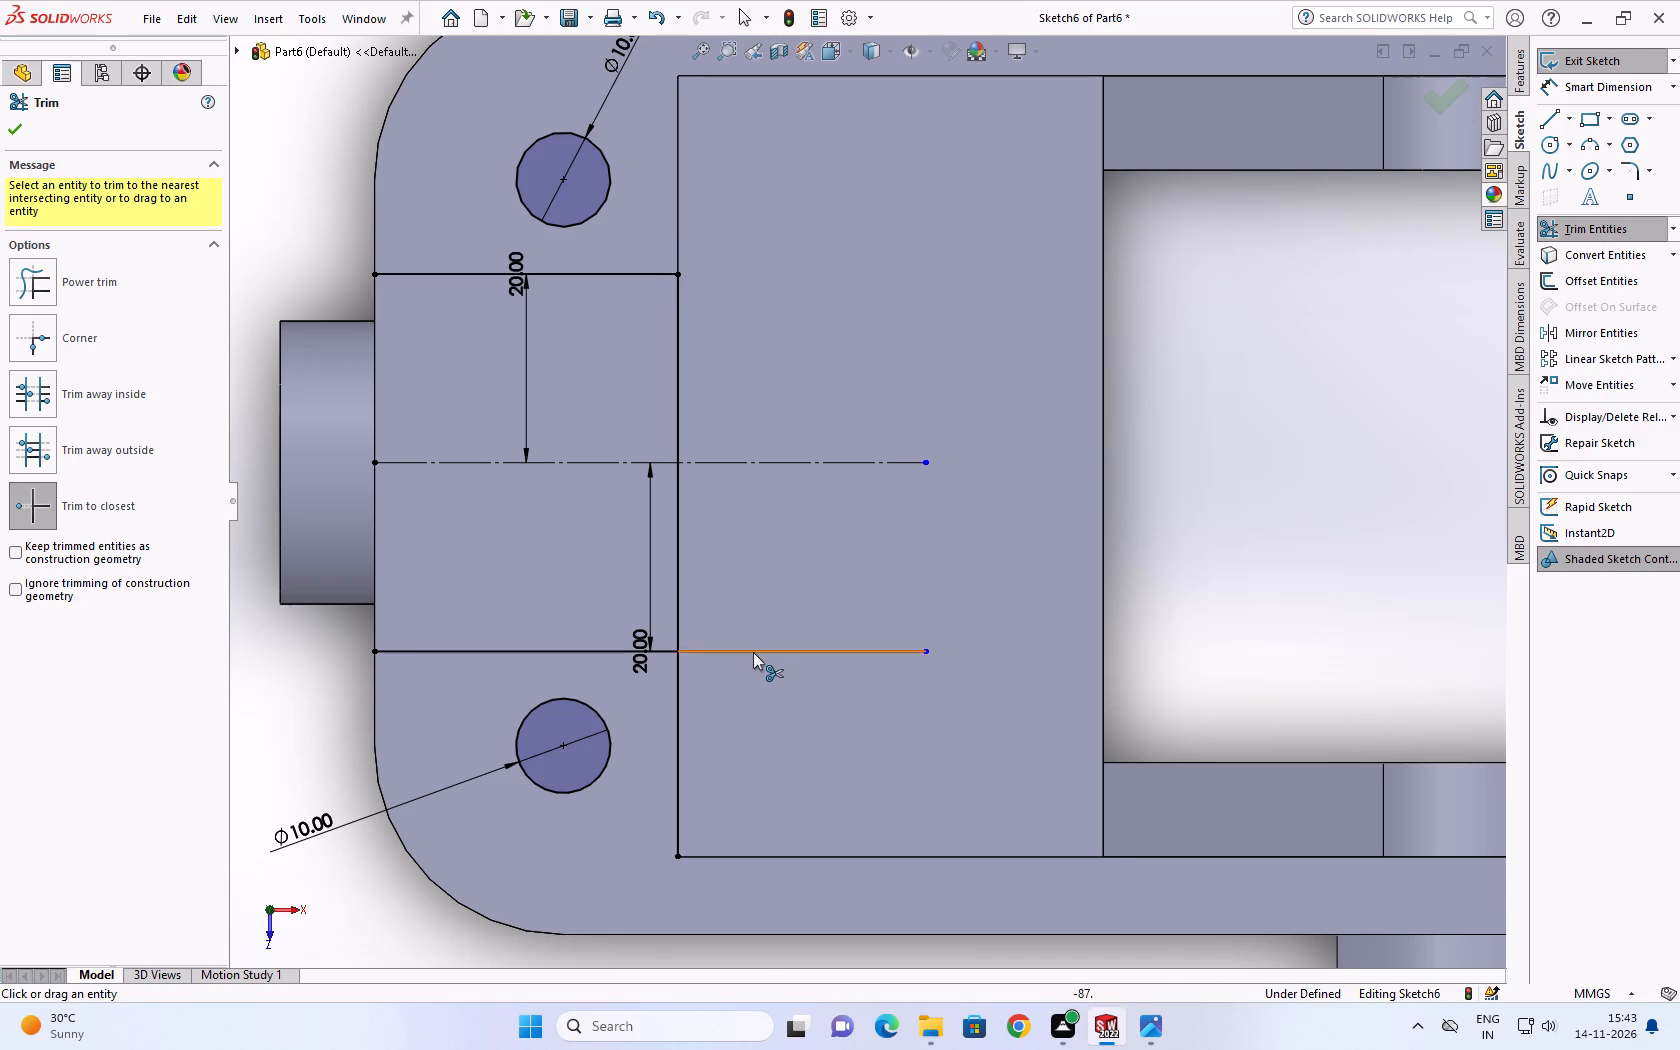
left_click(753, 652)
left_click(673, 755)
Convert the fork's straight rear edge and both rounded rear corner edges into sketch geometry.
scroll(672, 645, "up", 3)
scroll(665, 565, "down", 3)
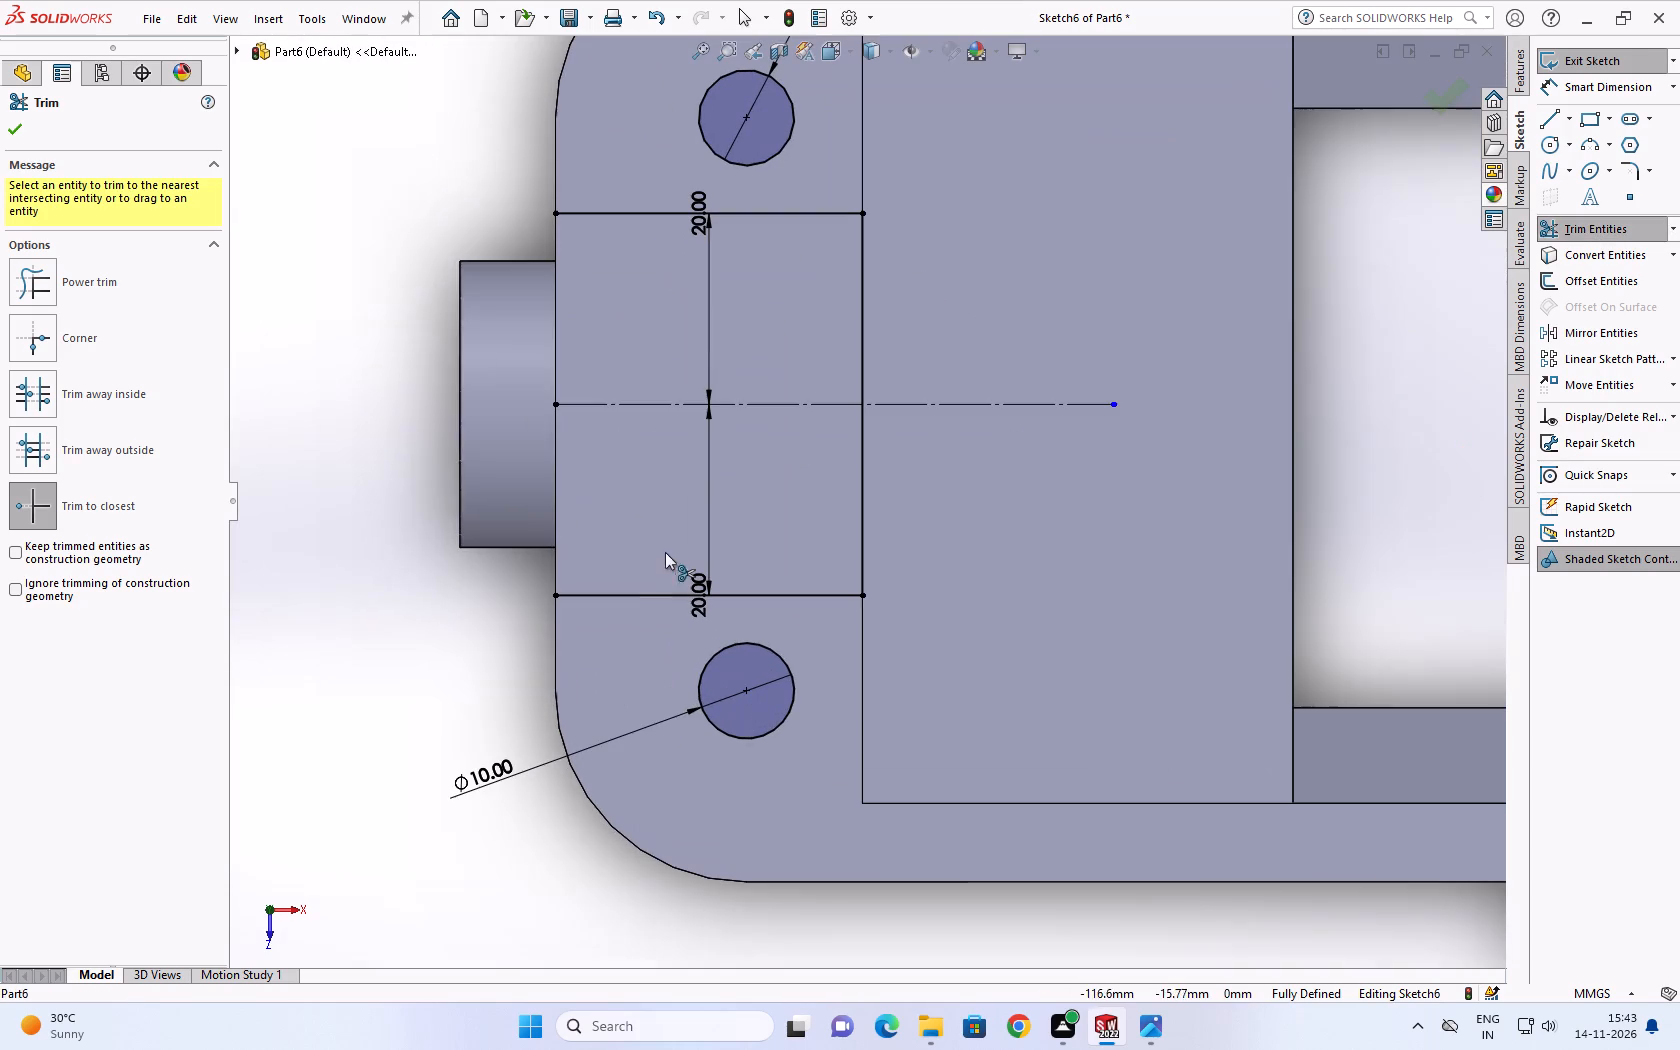
scroll(798, 309, "down", 2)
middle_click_drag(808, 306, 795, 293)
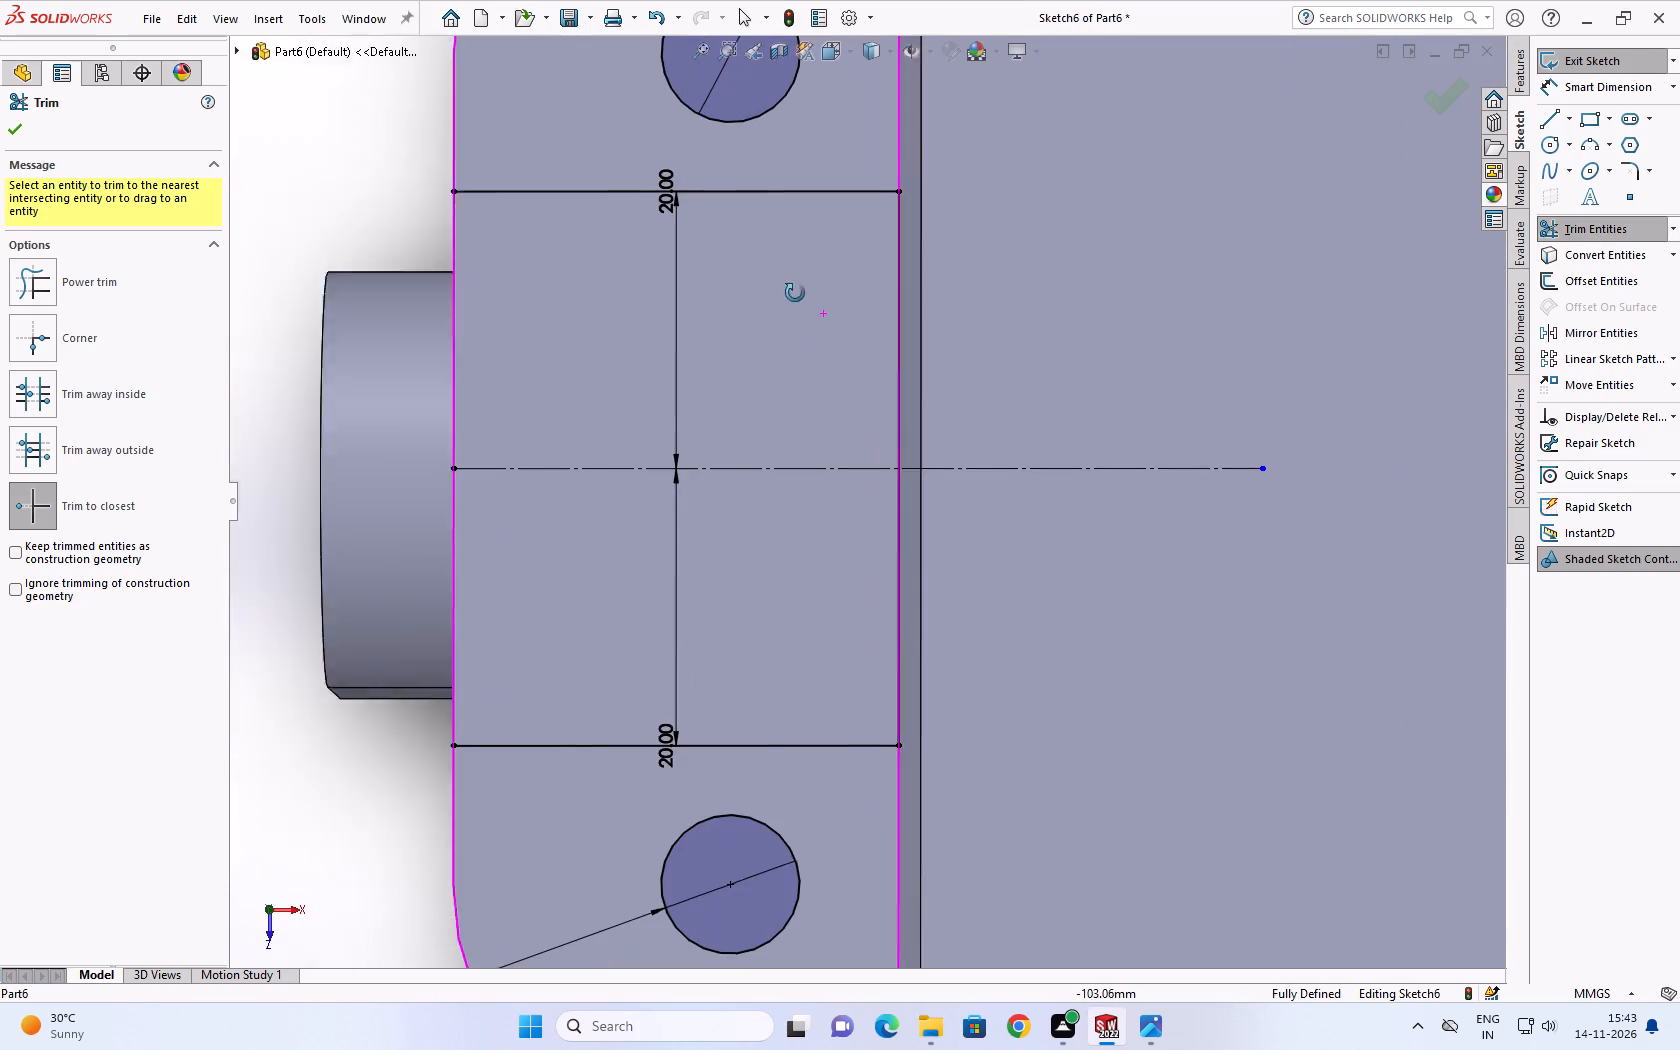
middle_click_drag(795, 293, 676, 115)
scroll(776, 309, "down", 2)
middle_click_drag(805, 290, 948, 425)
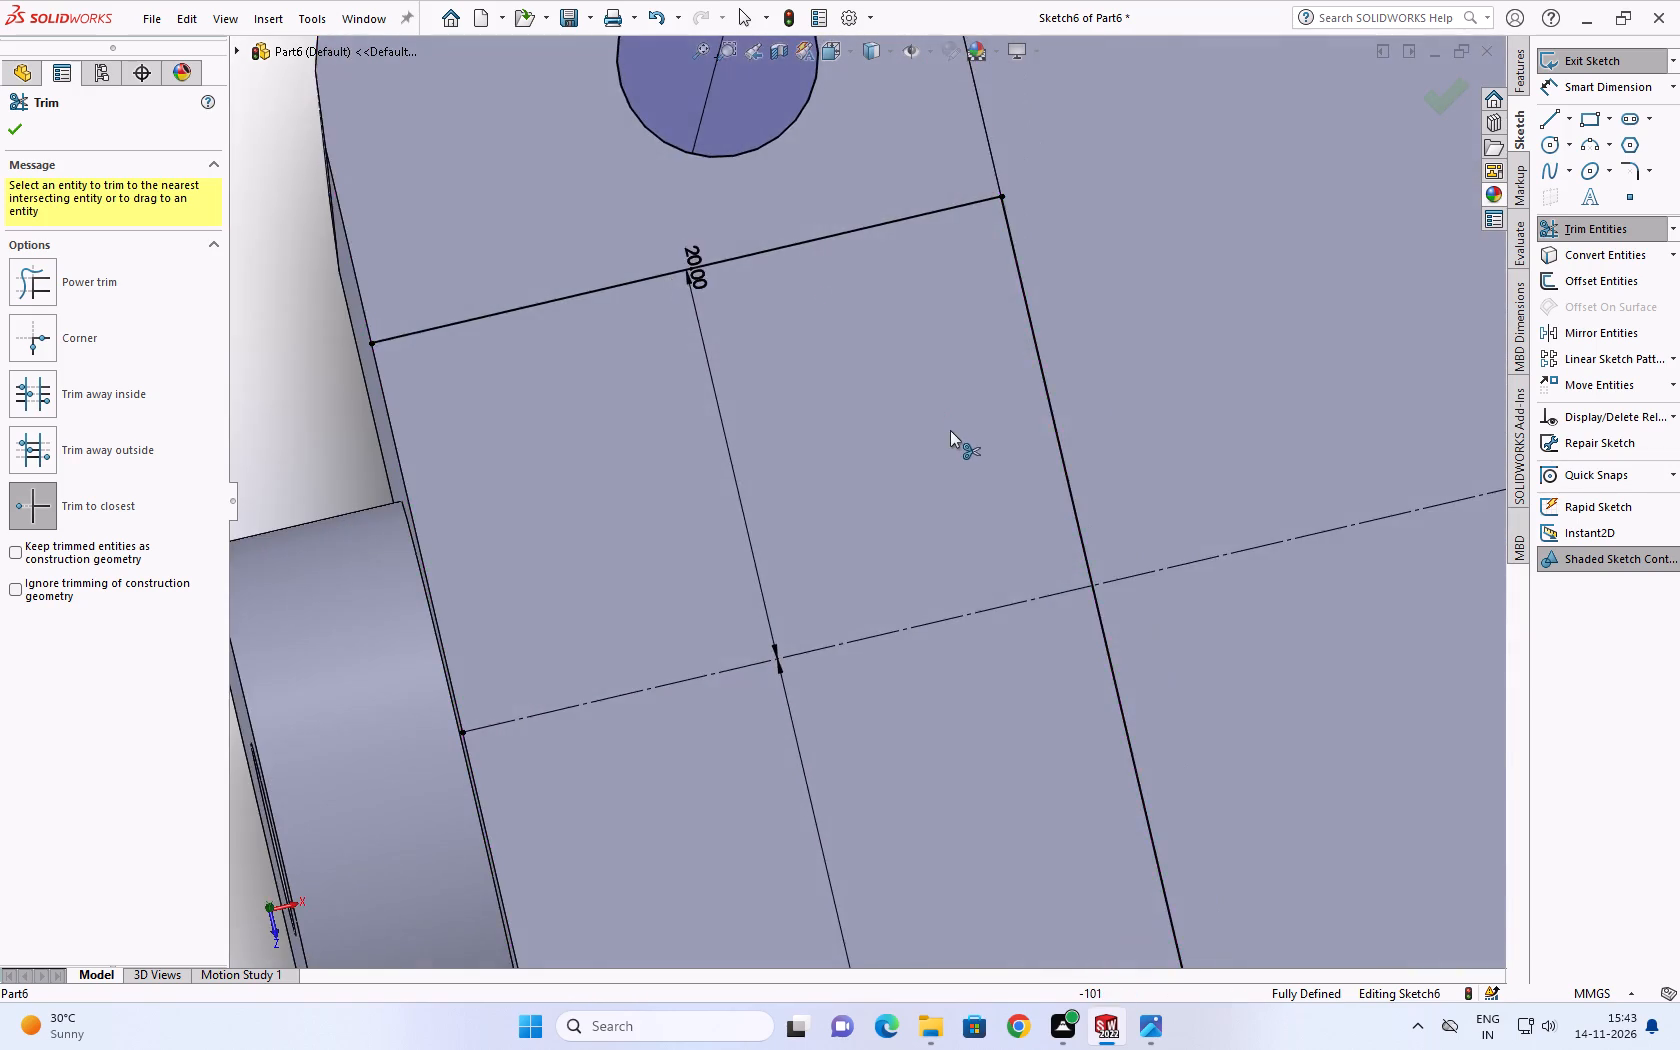
scroll(950, 431, "up", 3)
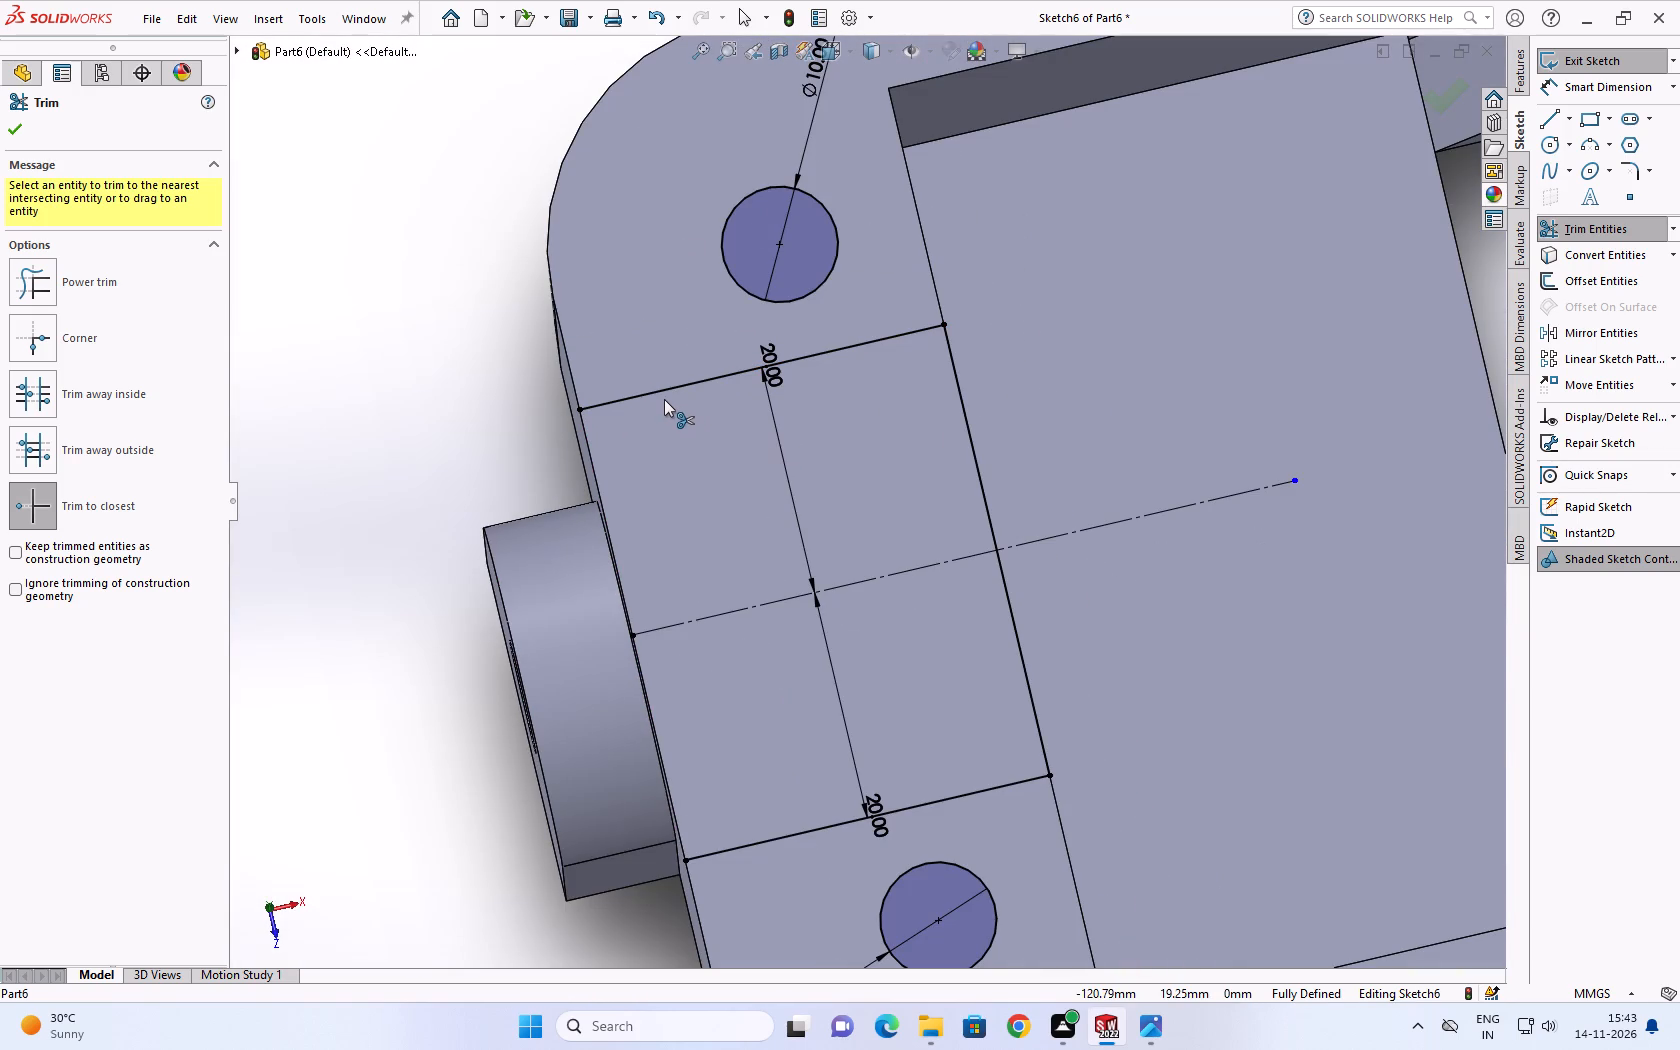
scroll(742, 404, "up", 5)
scroll(762, 376, "down", 2)
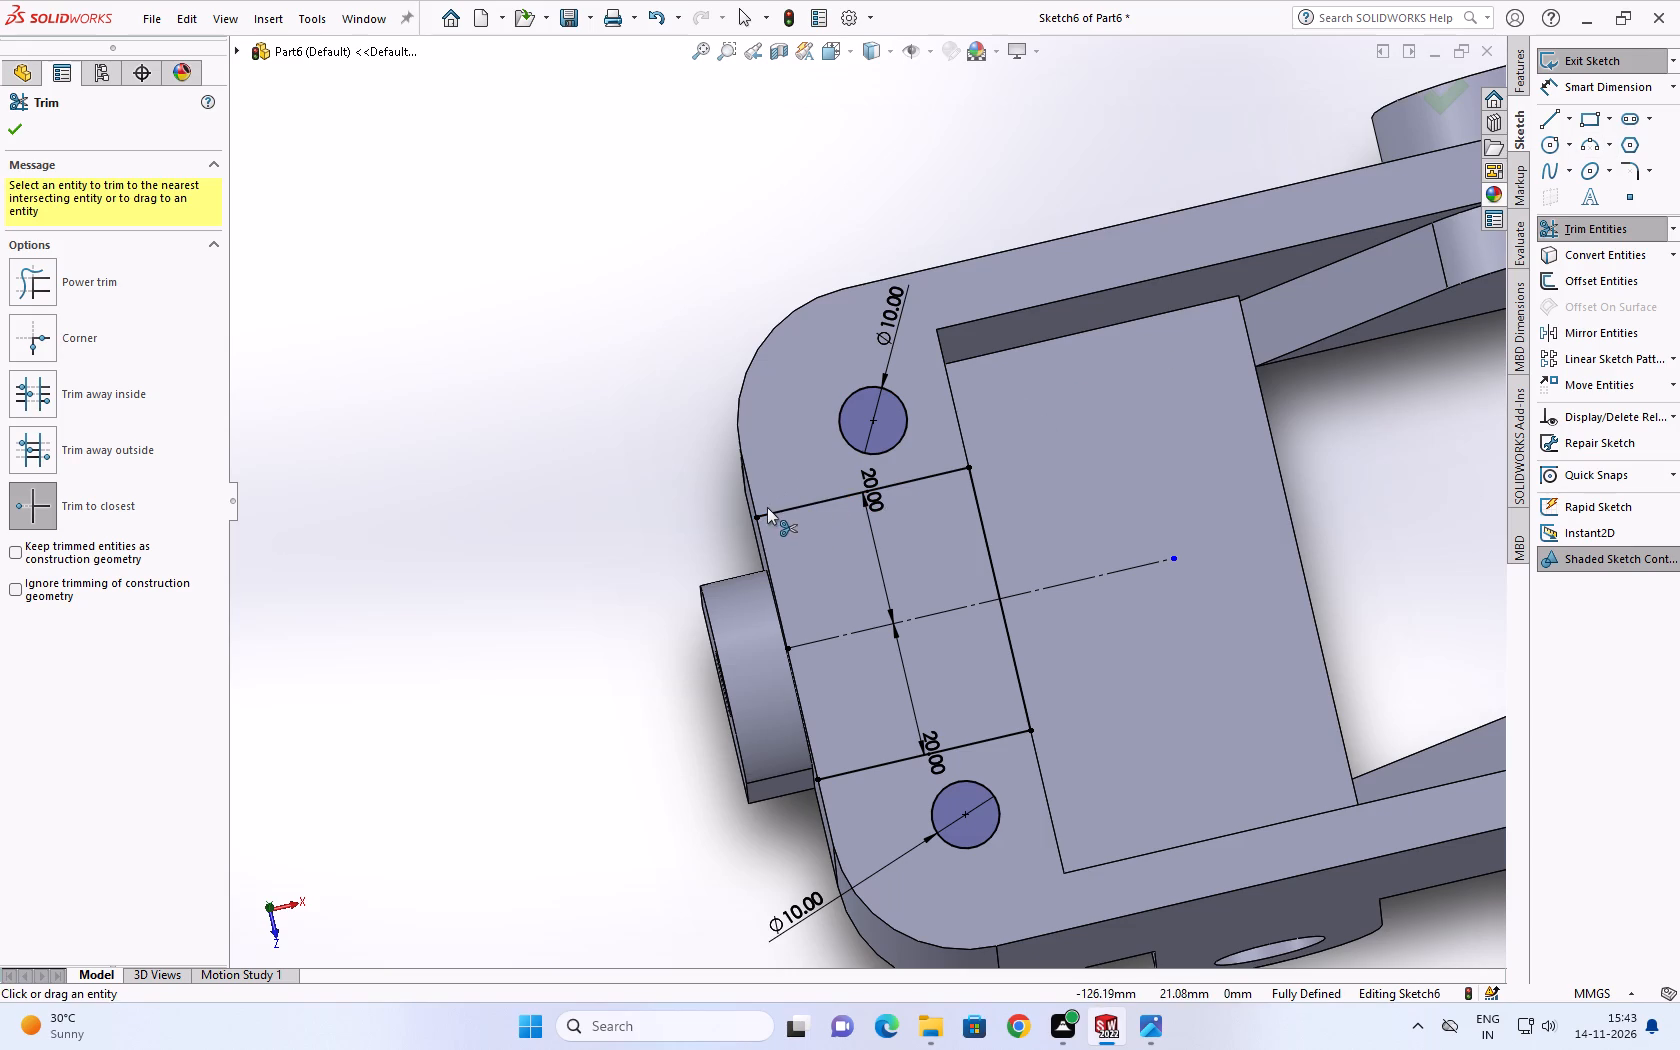
key("Escape")
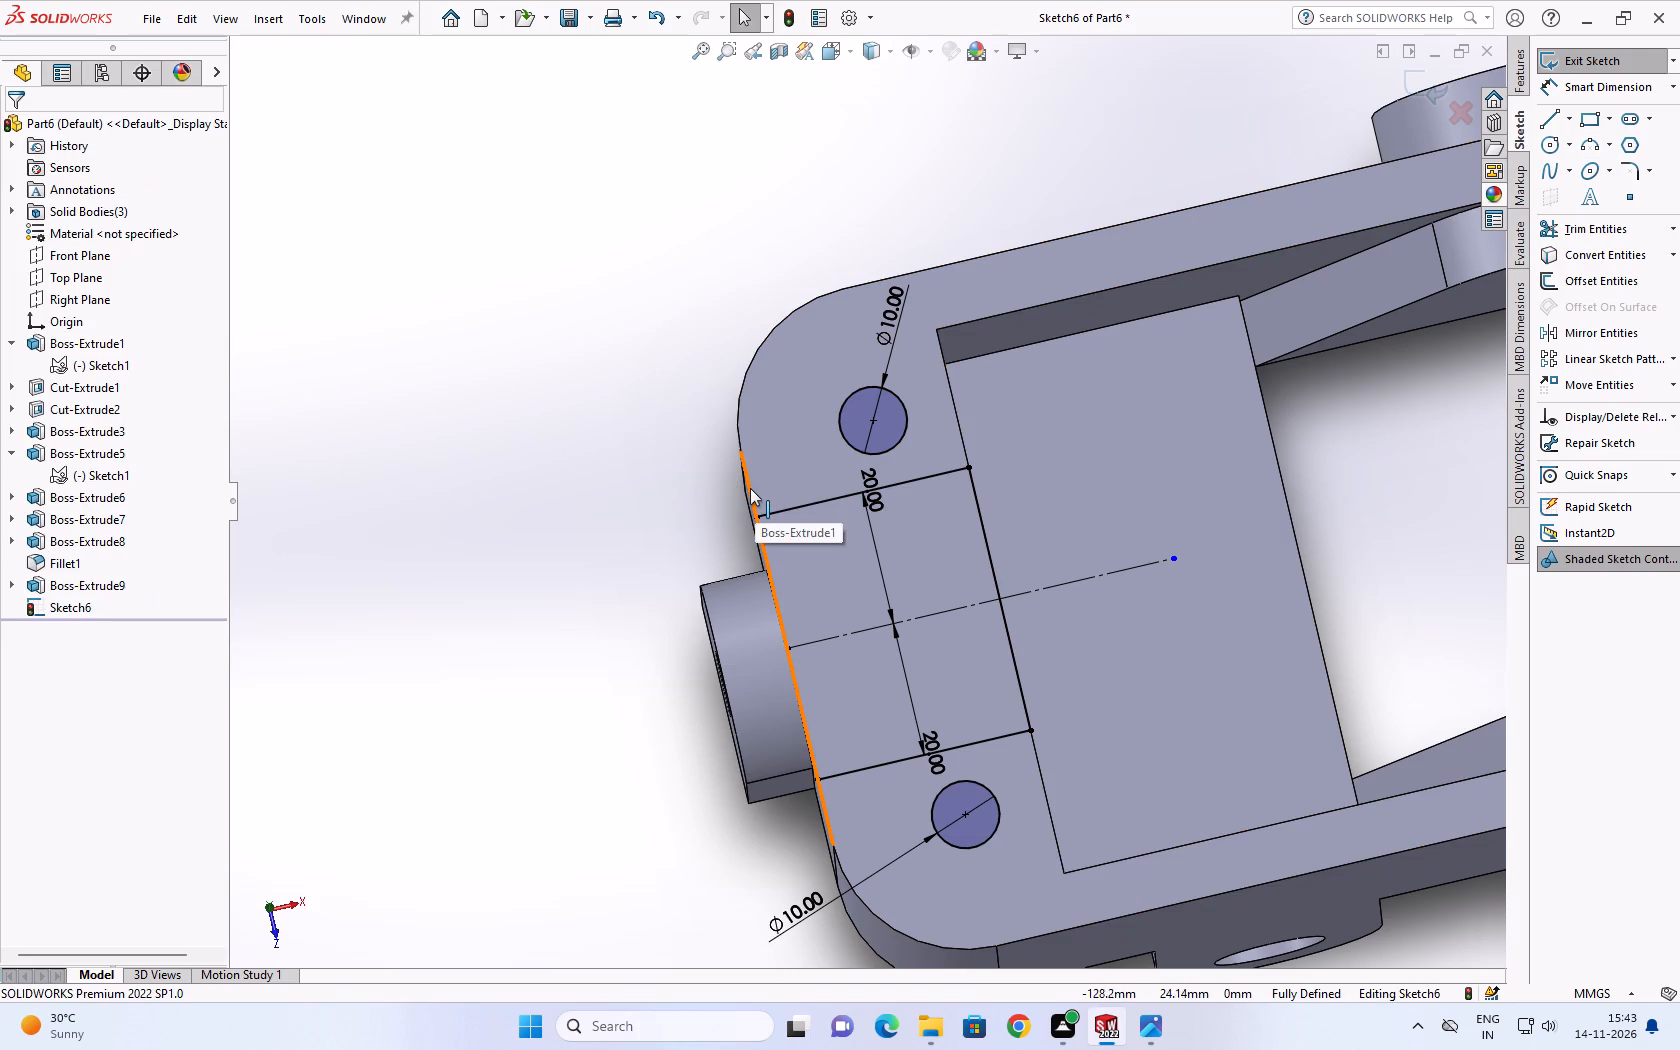
left_click(748, 487)
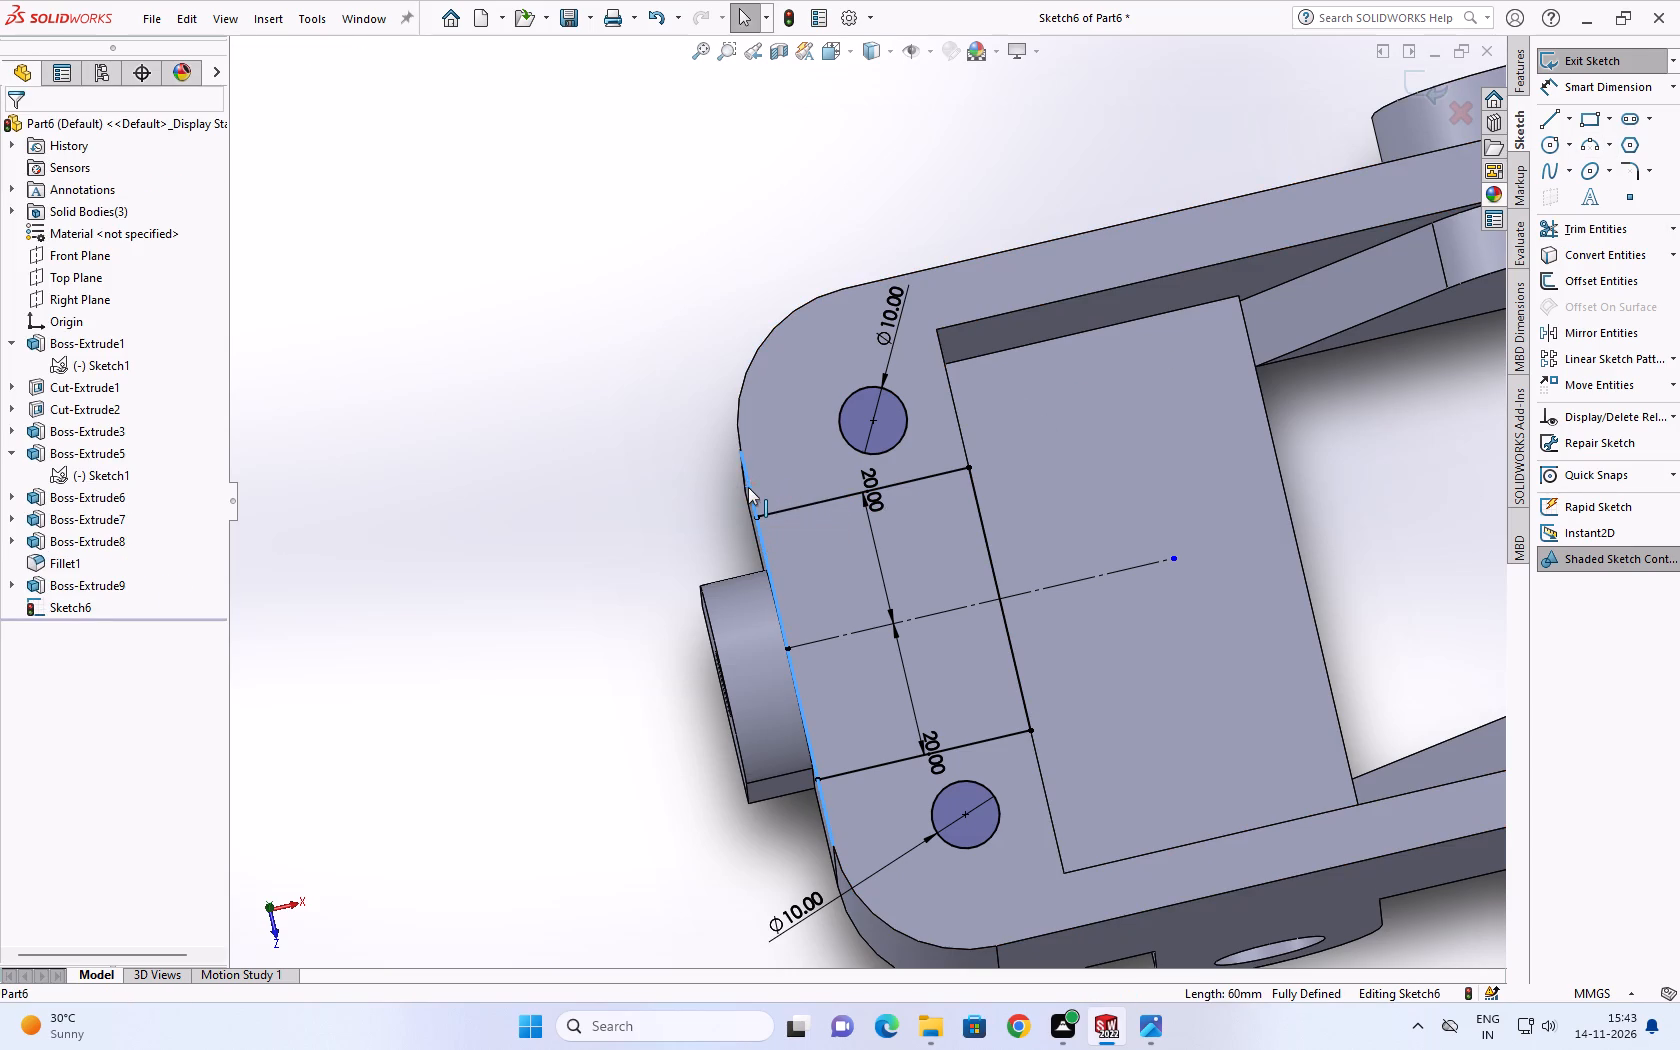
left_click(1589, 250)
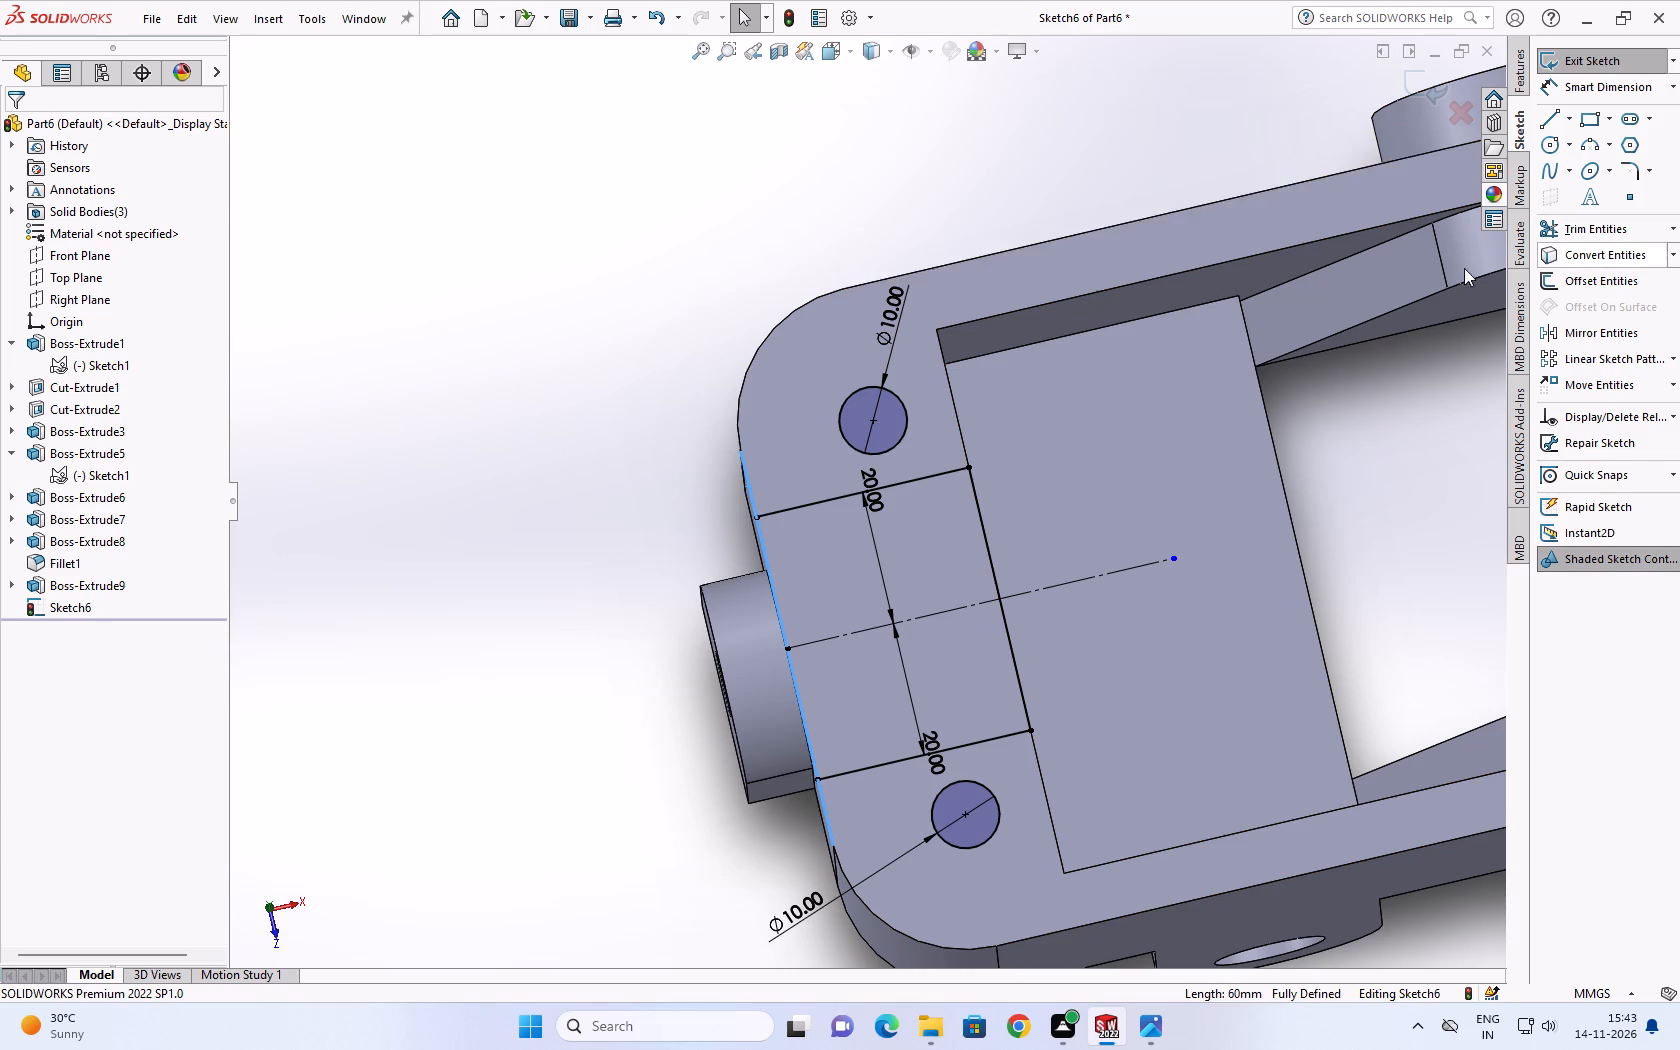
left_click(739, 398)
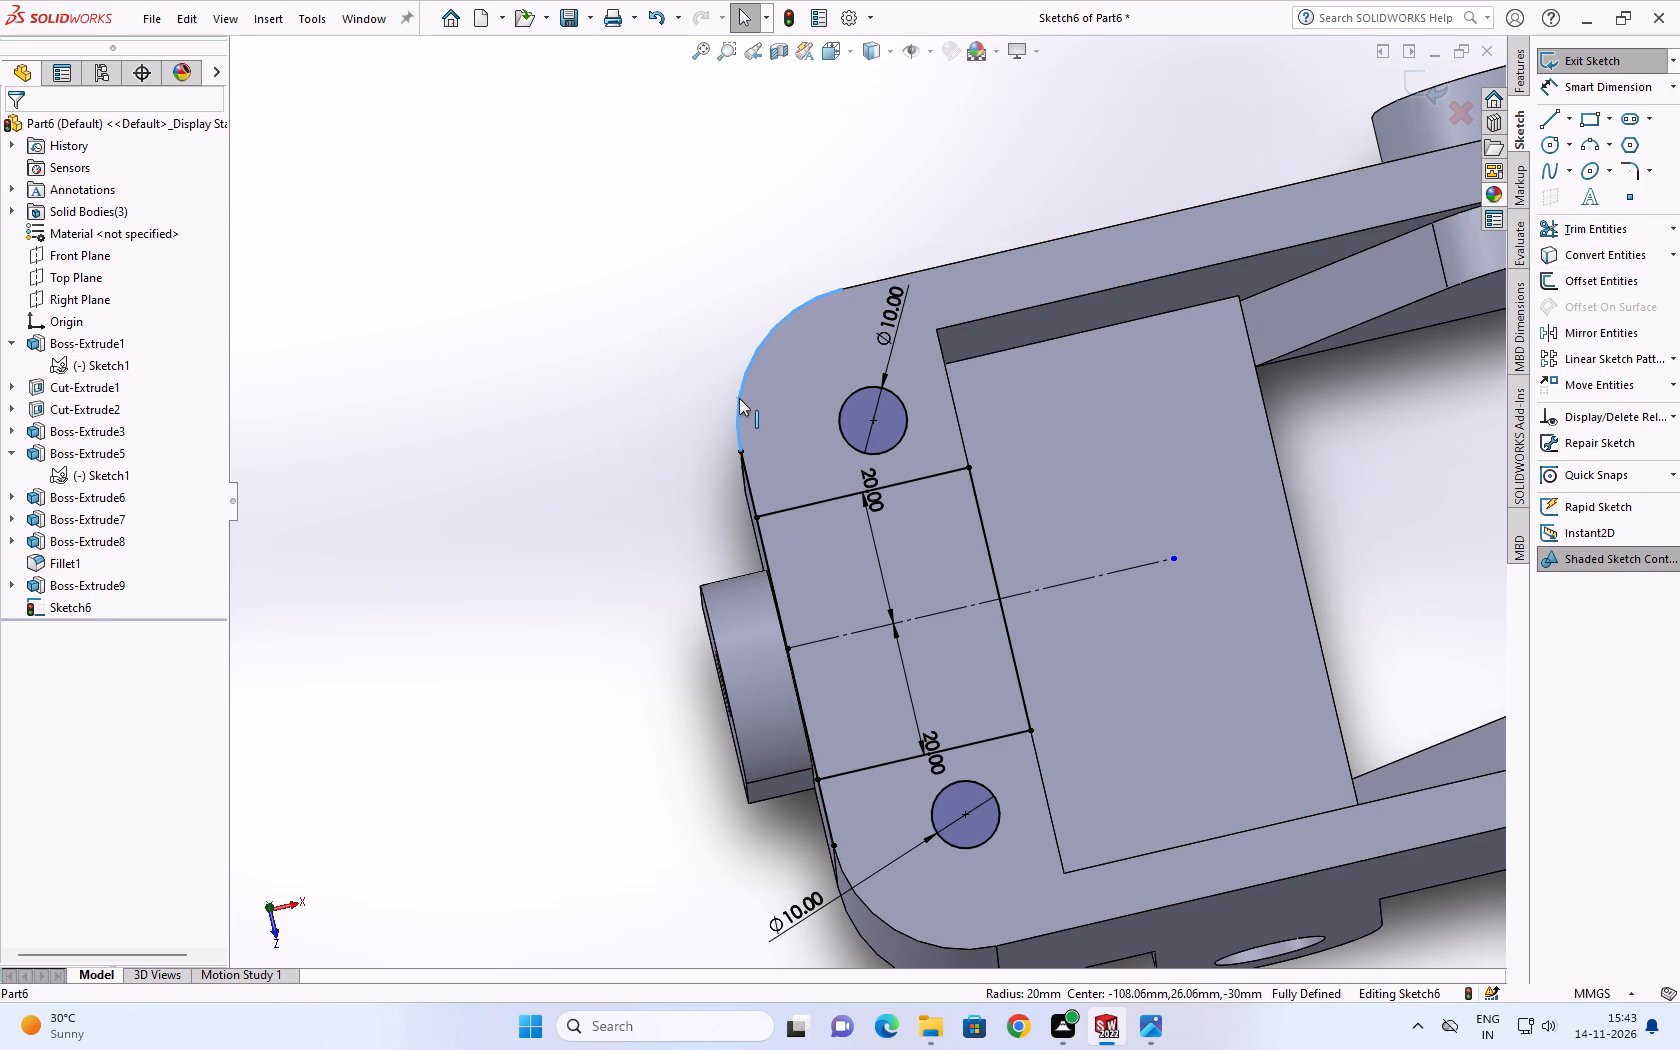
left_click(1573, 250)
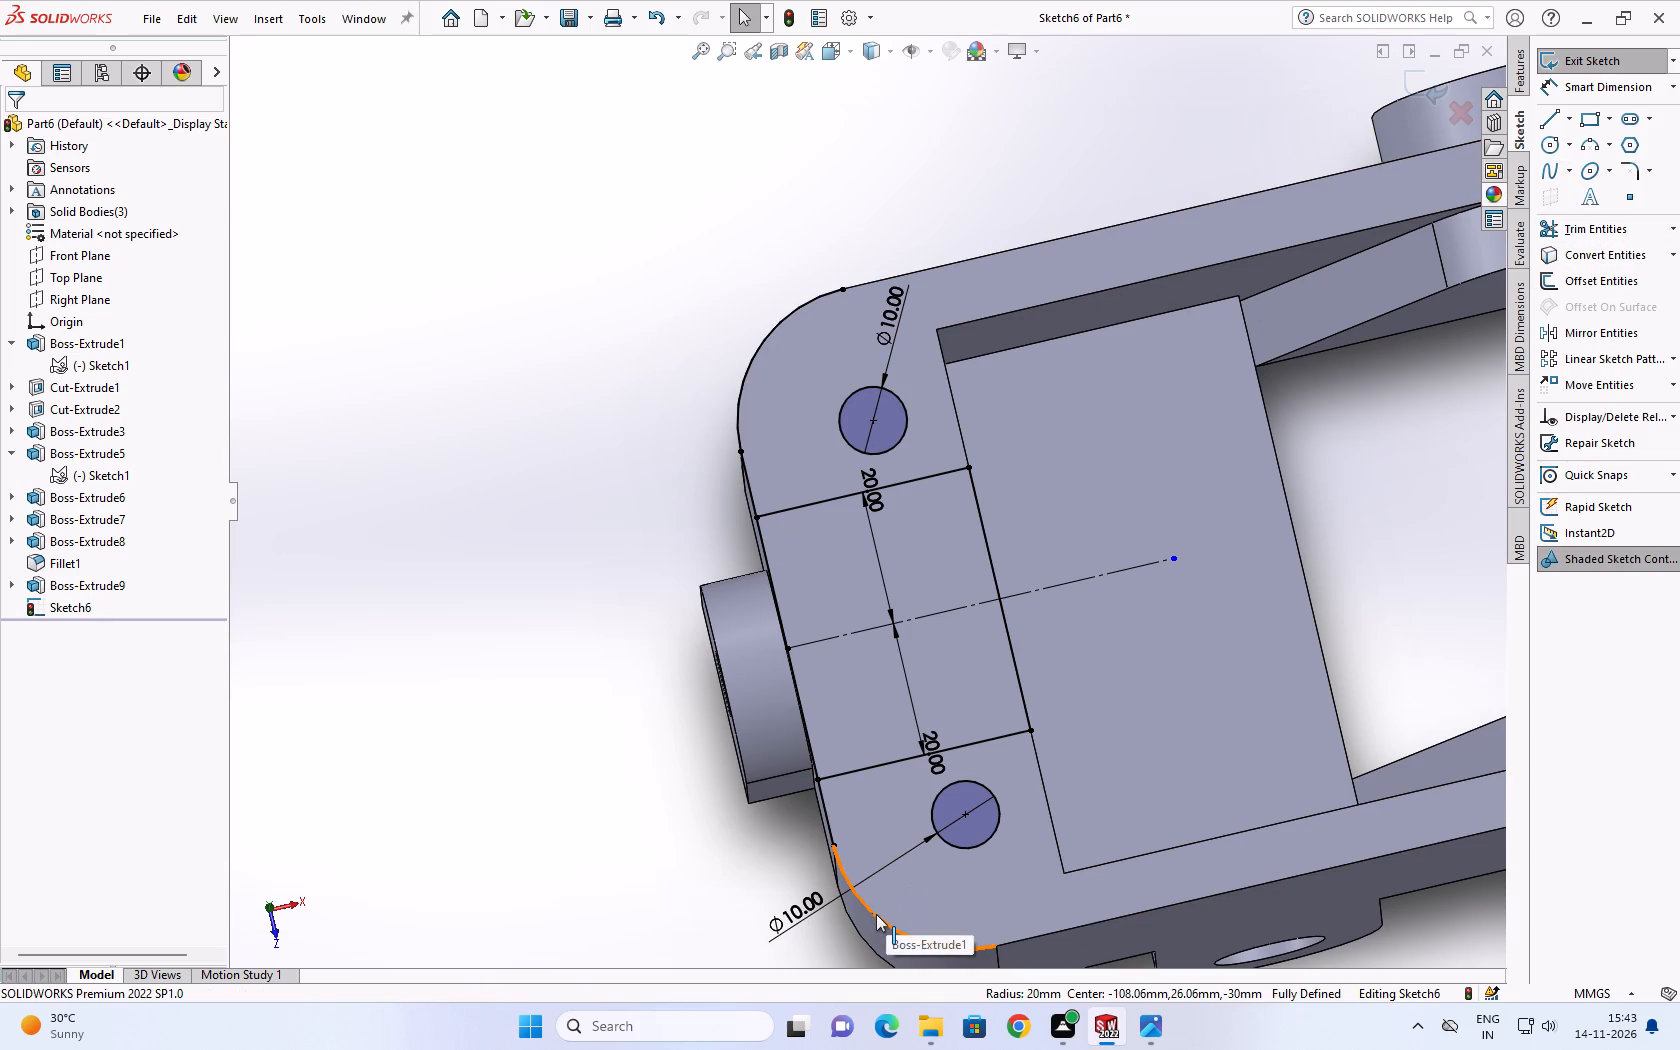
left_click(876, 914)
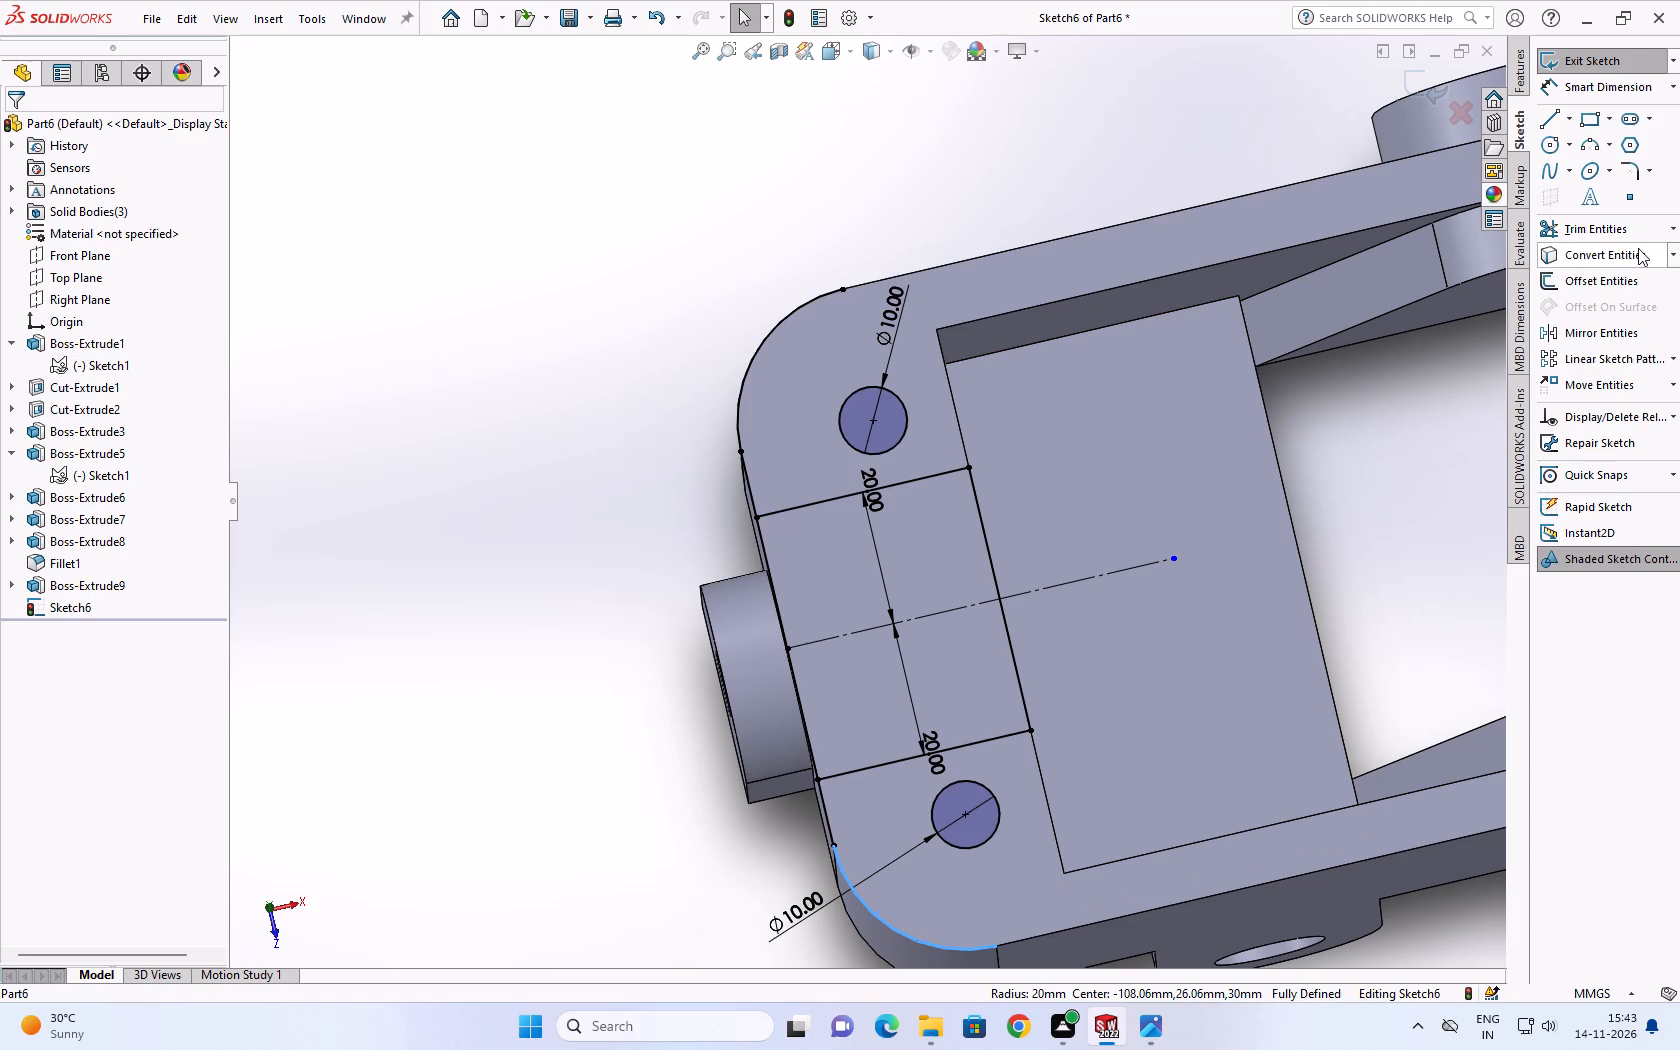
left_click(1638, 248)
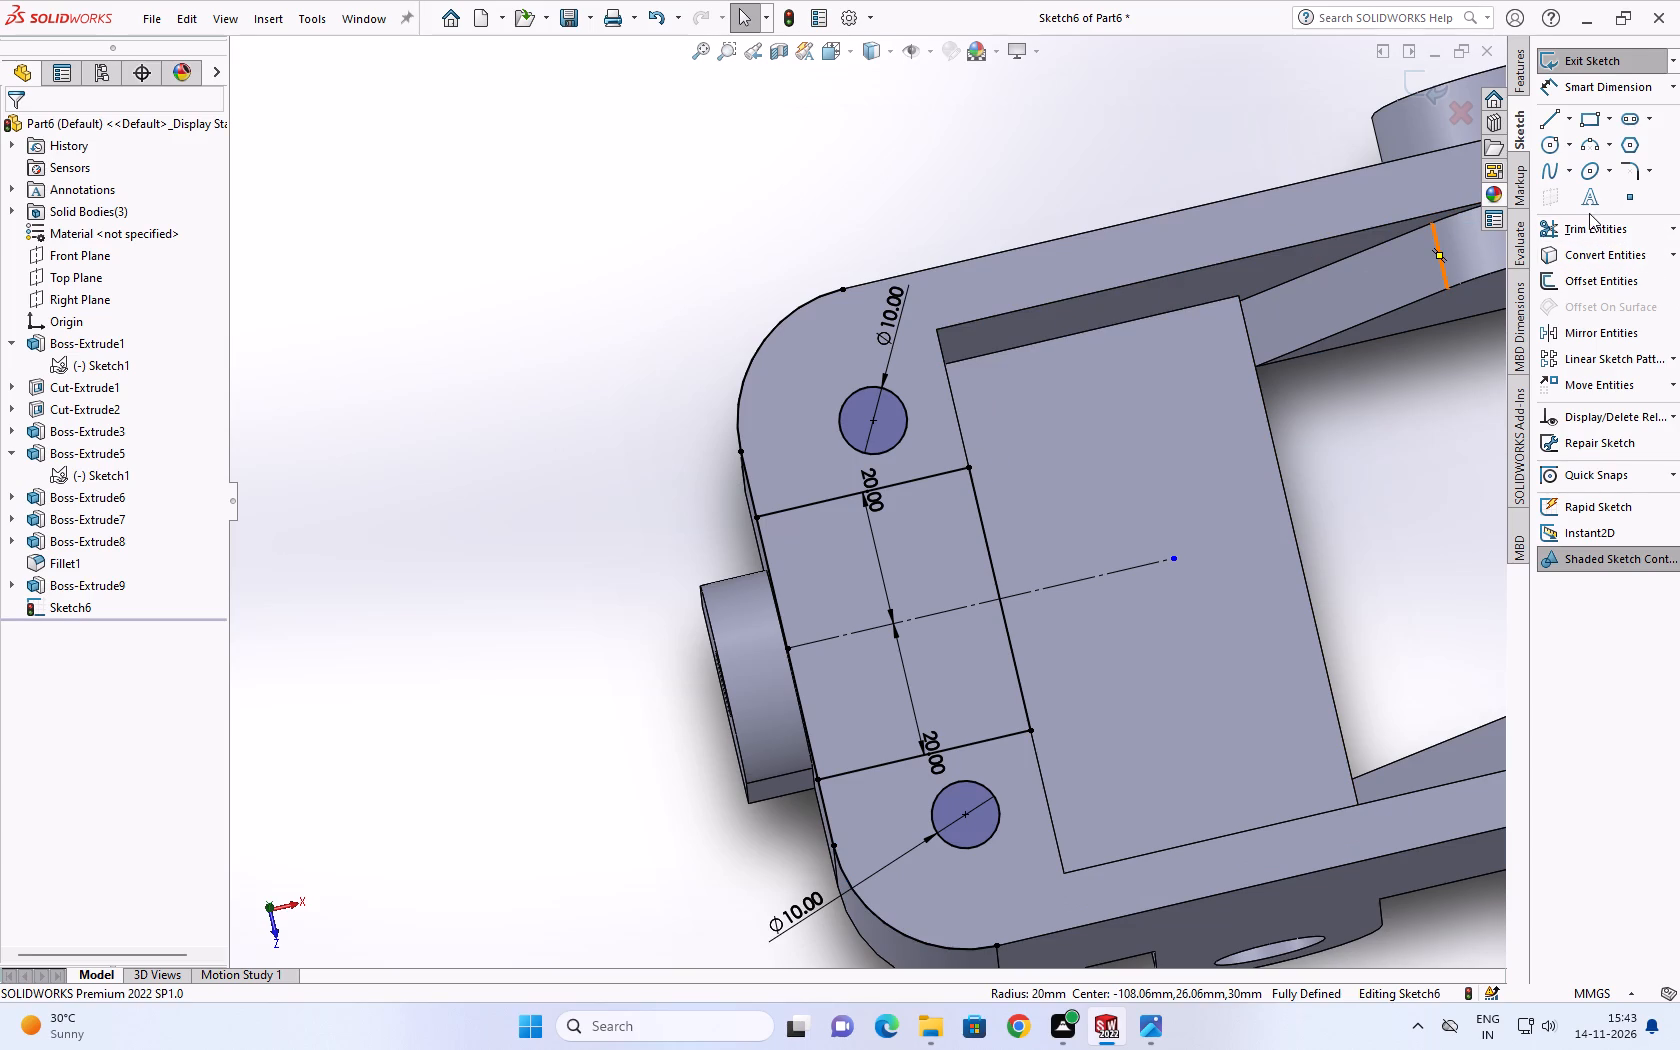
Trim away both halves of the converted rear edge between the two offset lines.
left_click(1589, 225)
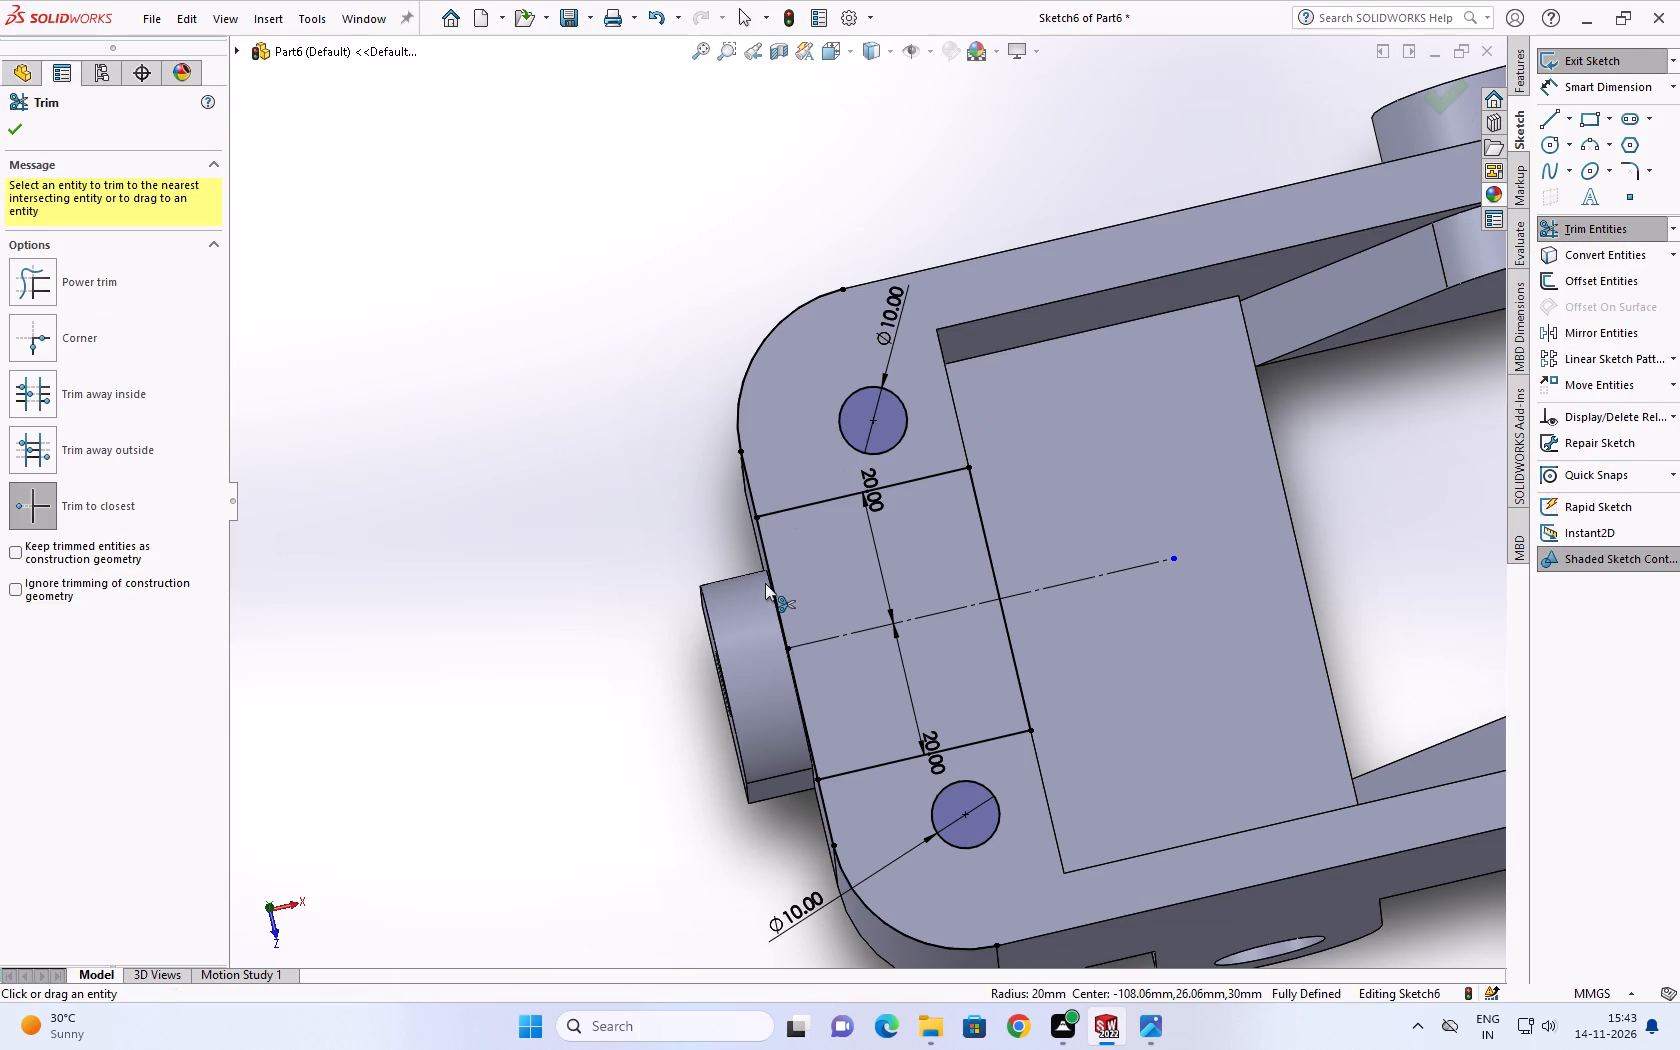
left_click(771, 576)
left_click(801, 700)
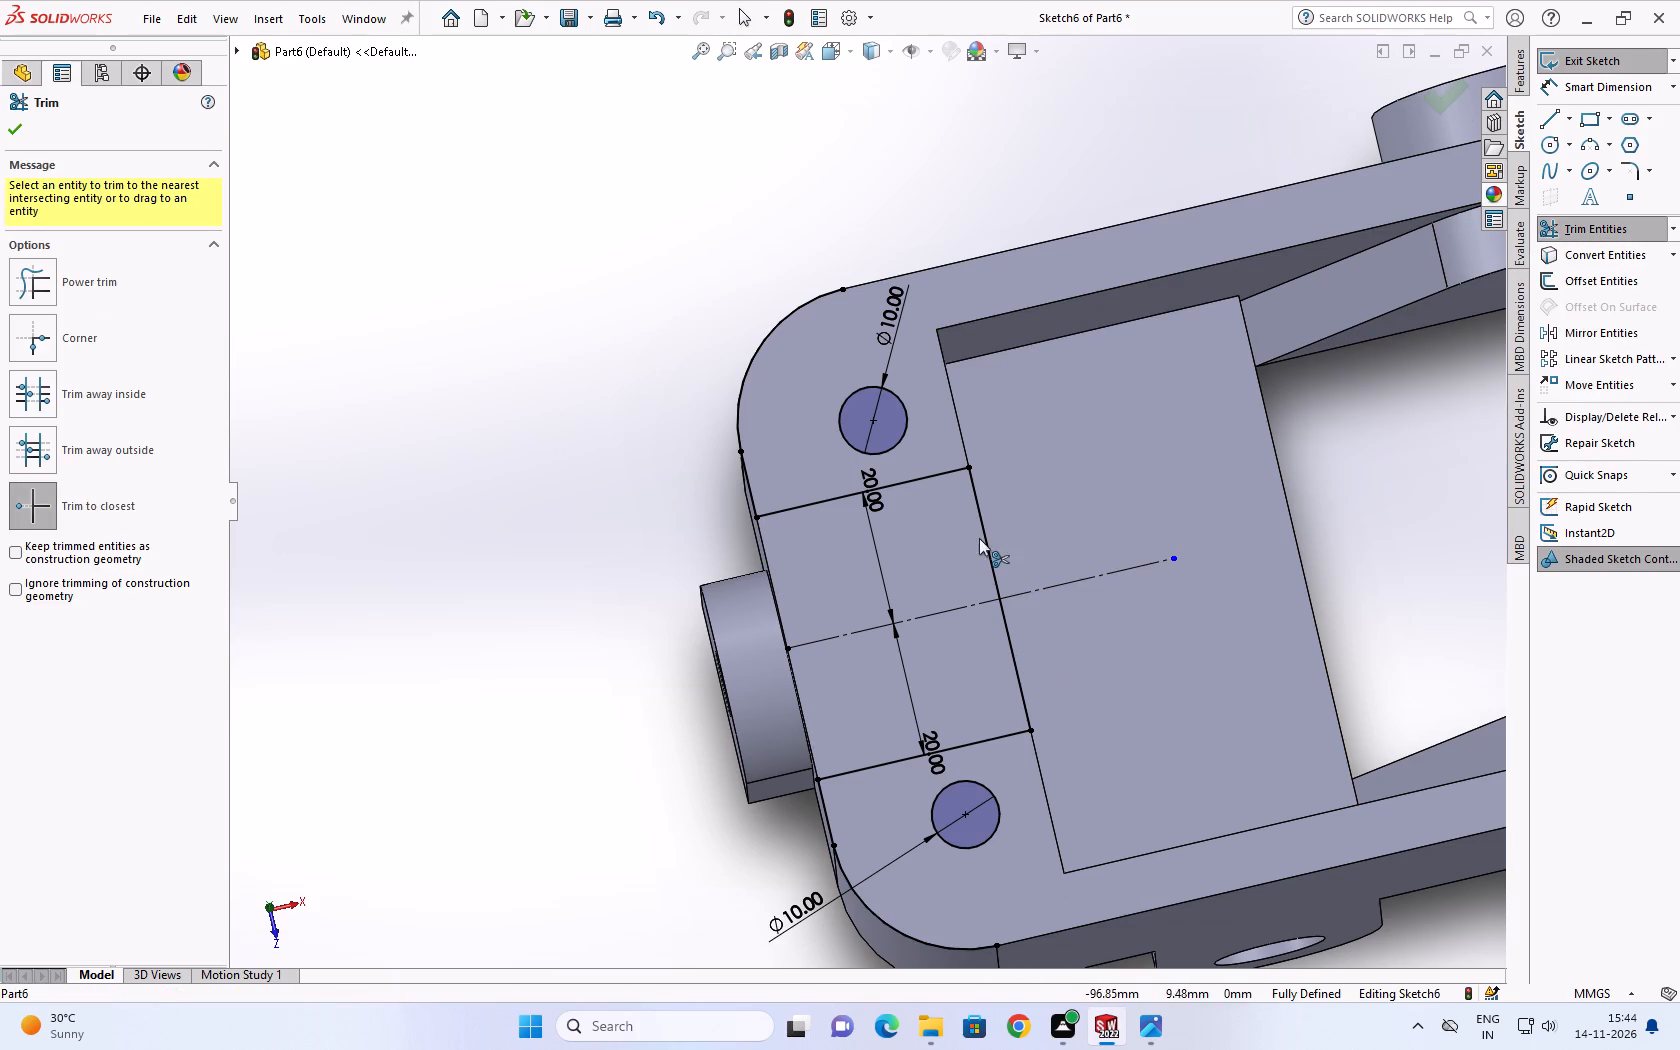
Add 5 mm sketch fillets where the two offset lines meet the fork's rear edge.
left_click(1639, 165)
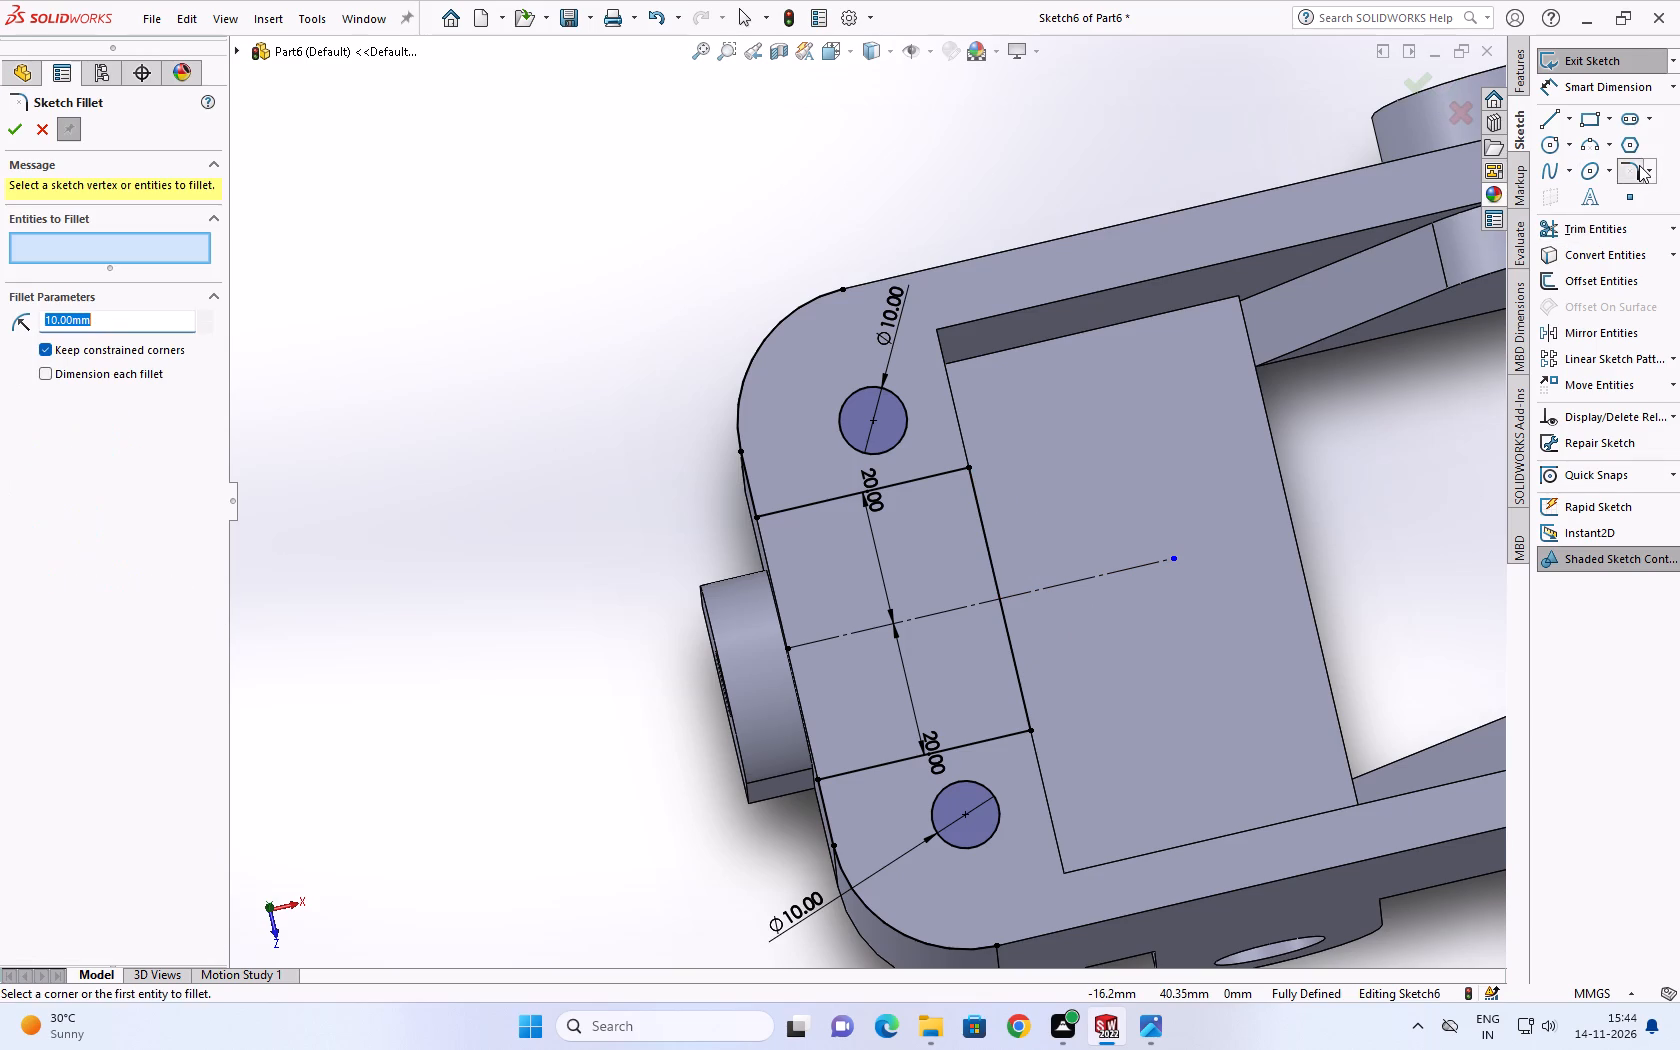
left_click(758, 519)
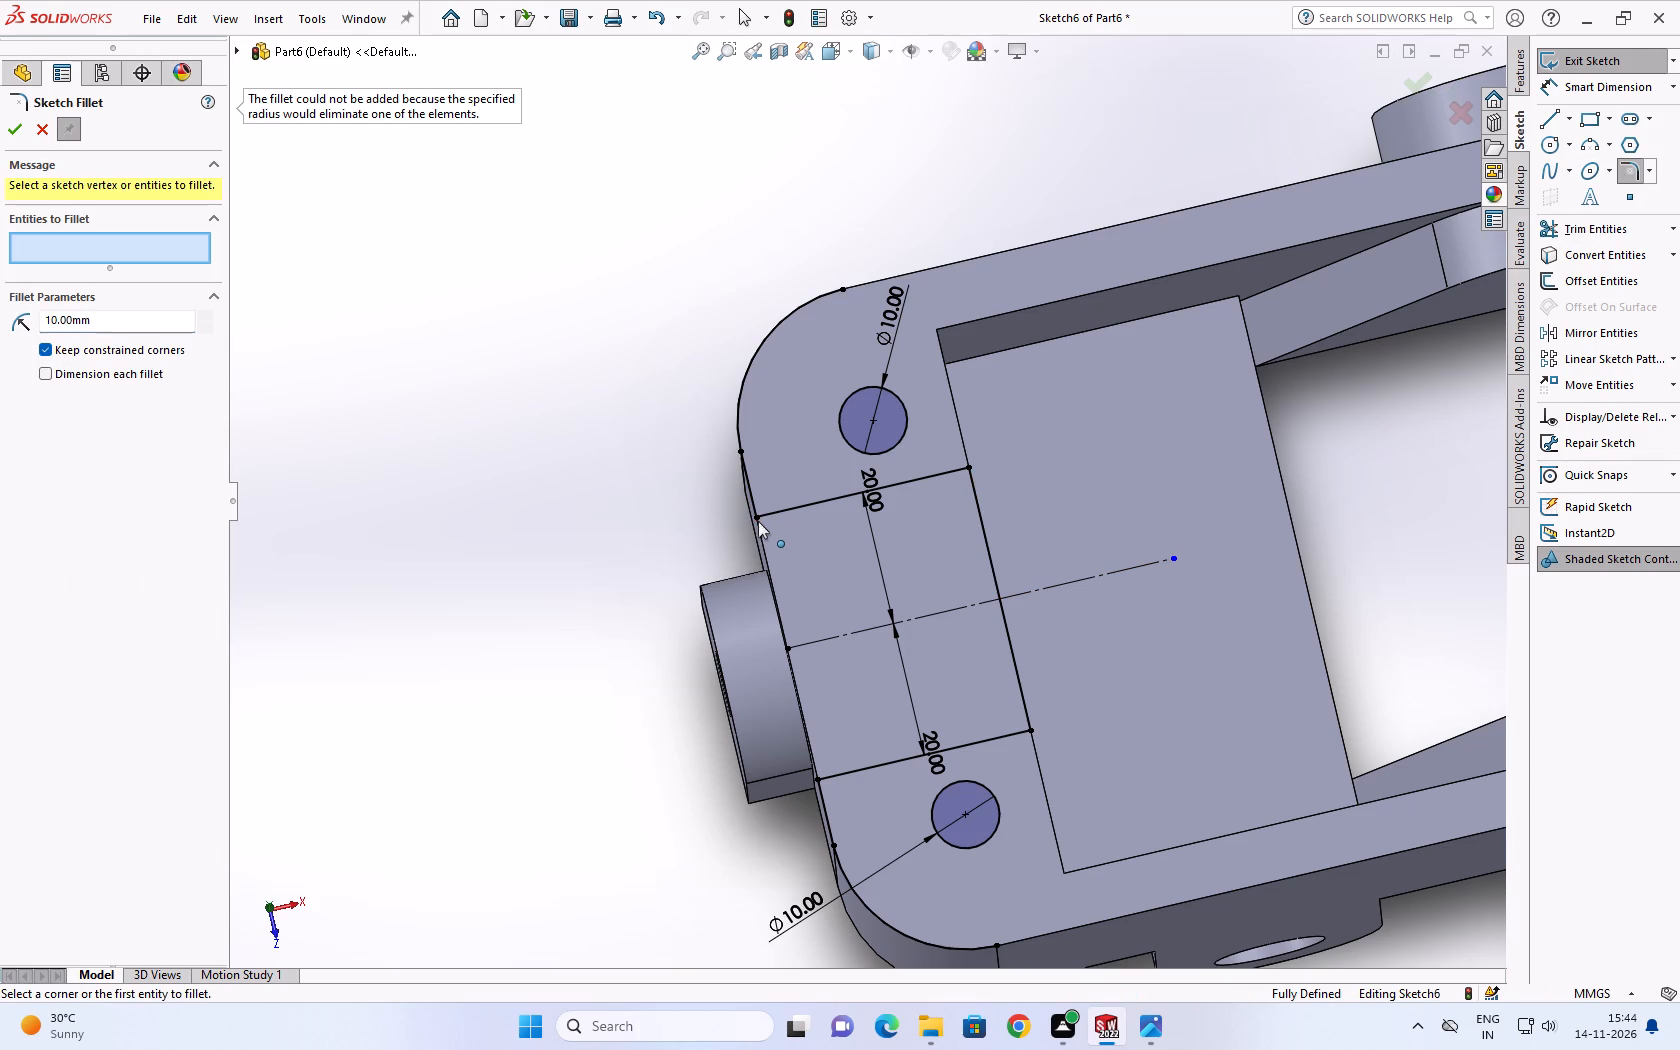
double_click(170, 323)
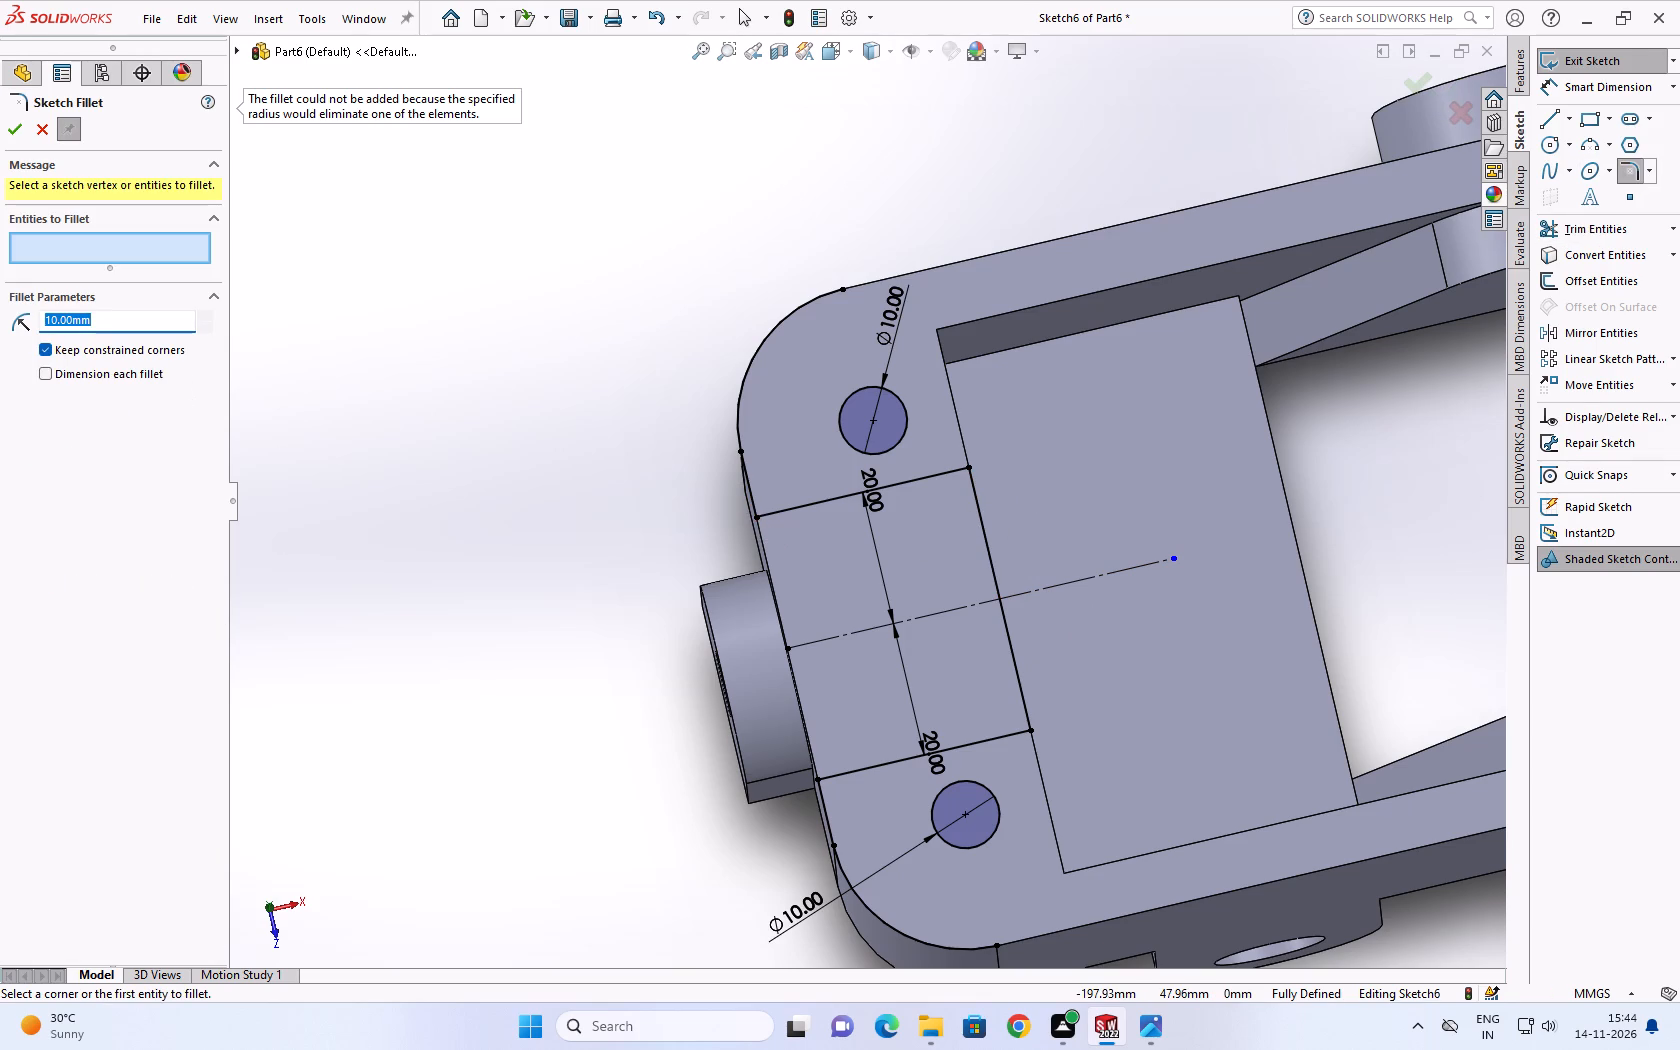
key("5")
key("Return")
scroll(616, 197, "down", 1)
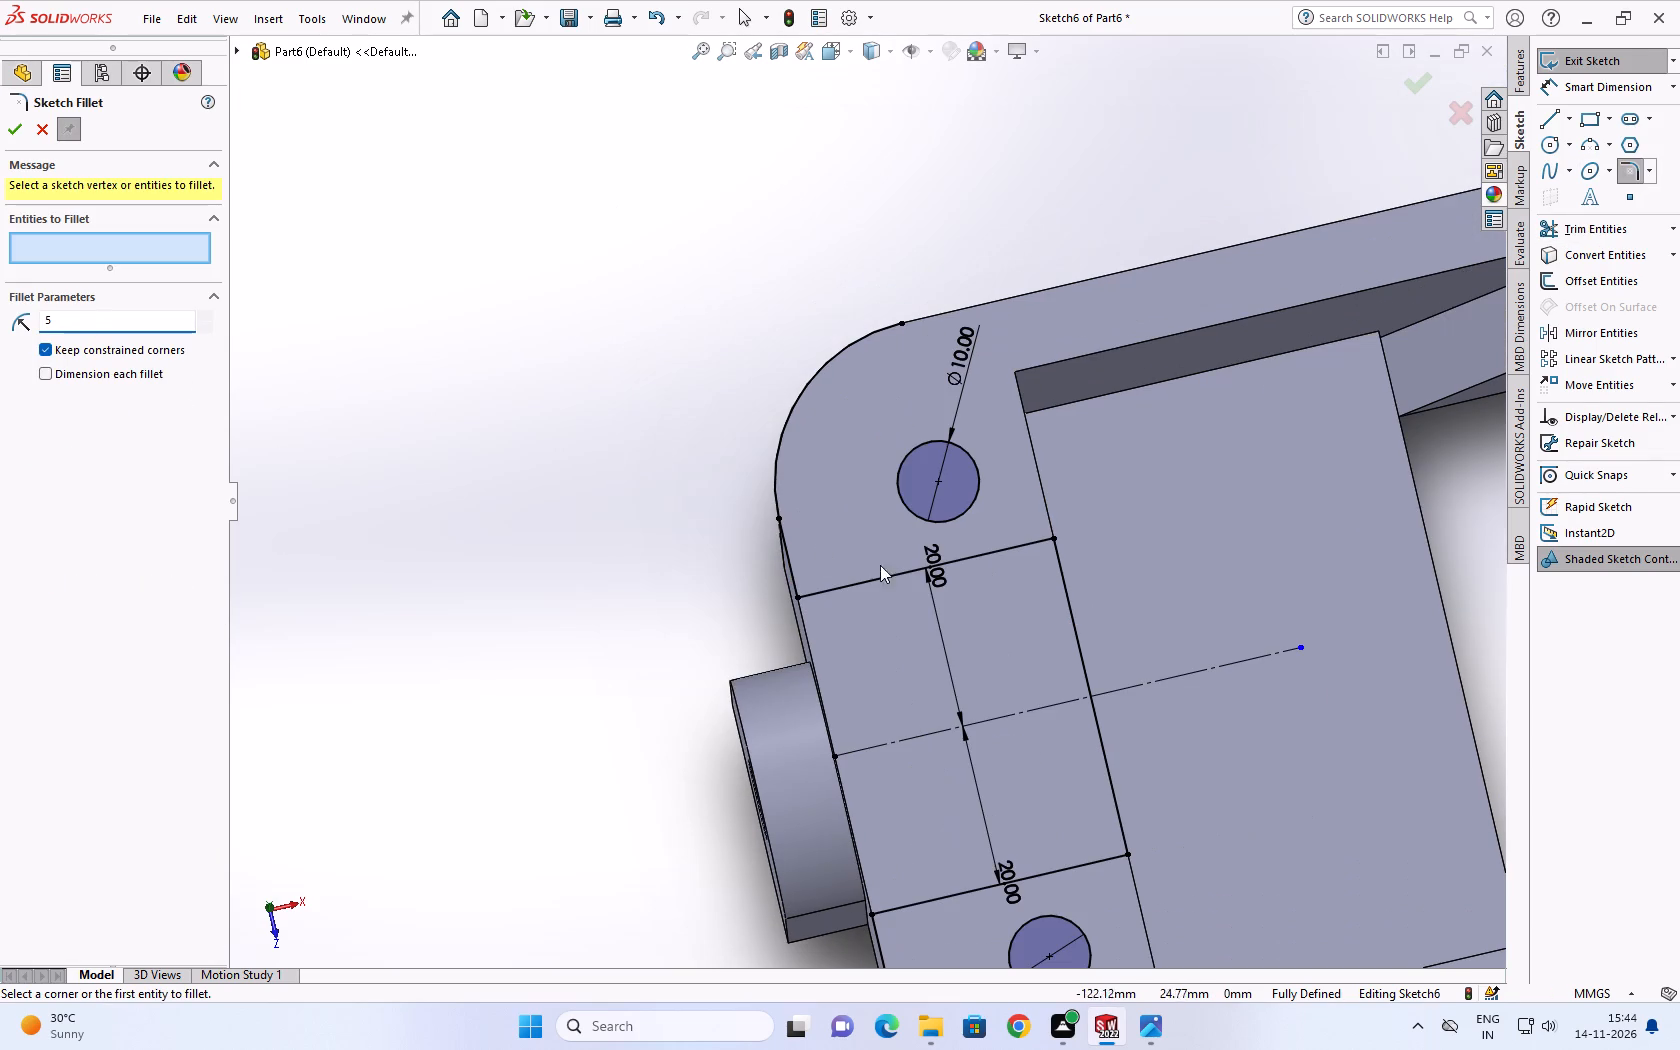
left_click(793, 601)
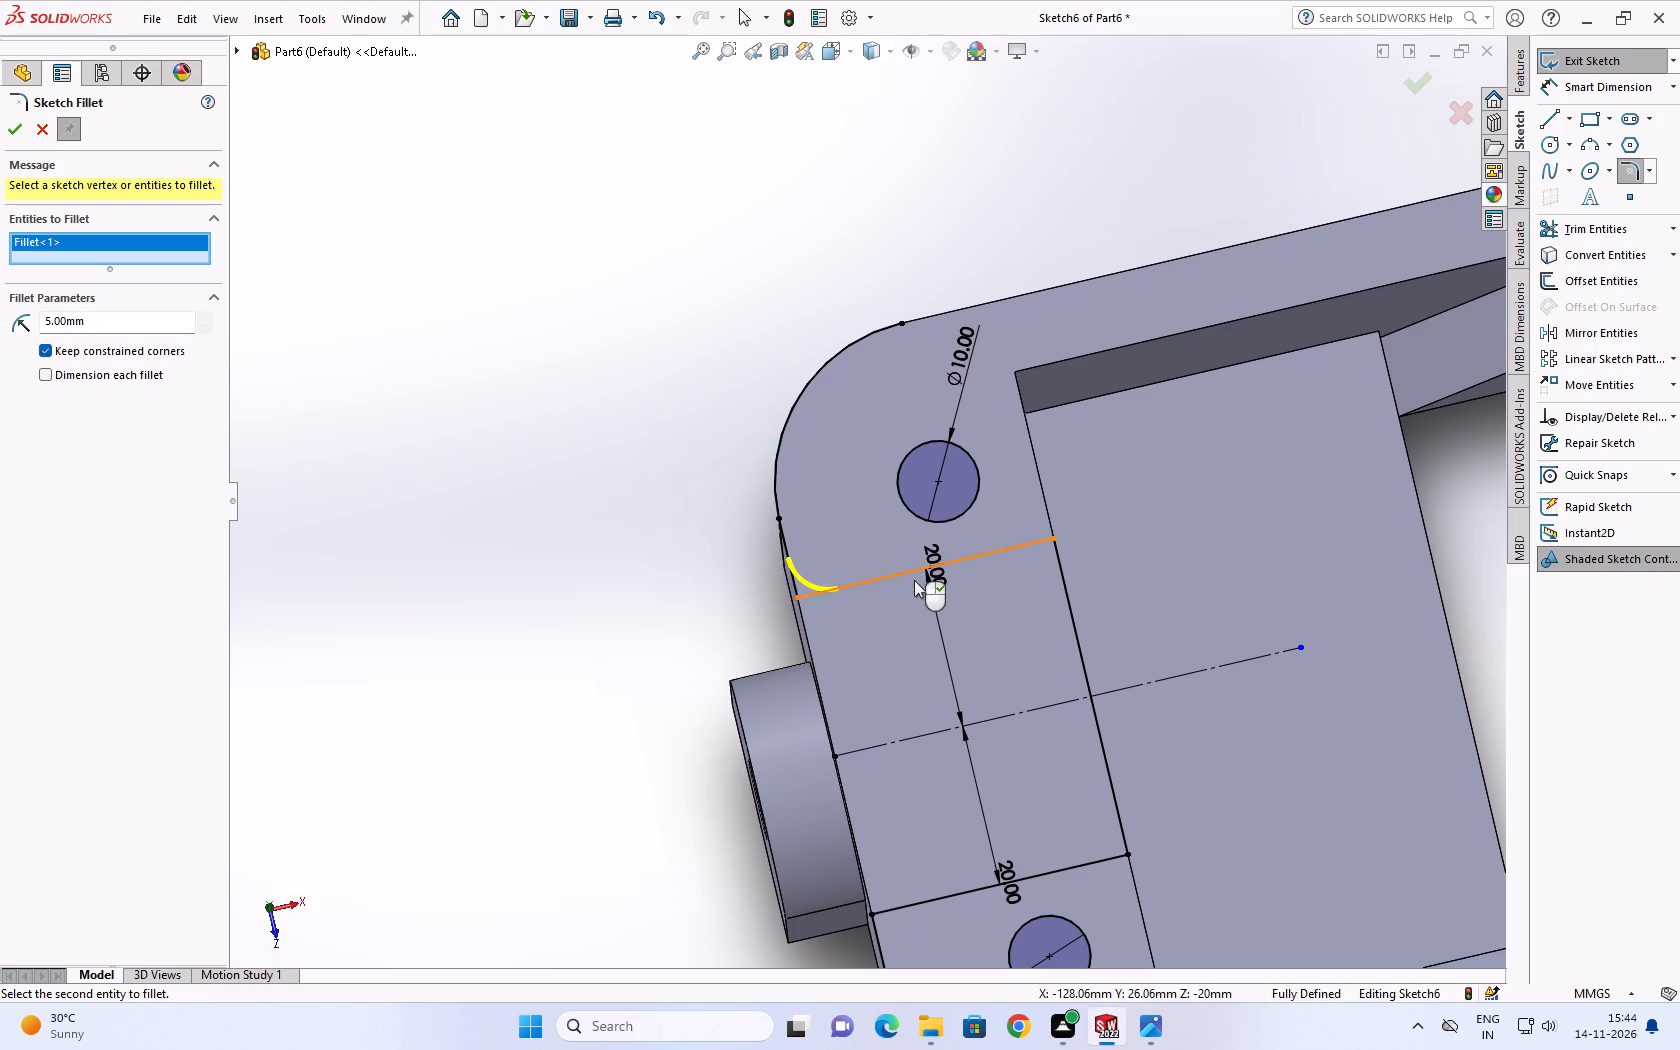
left_click(876, 915)
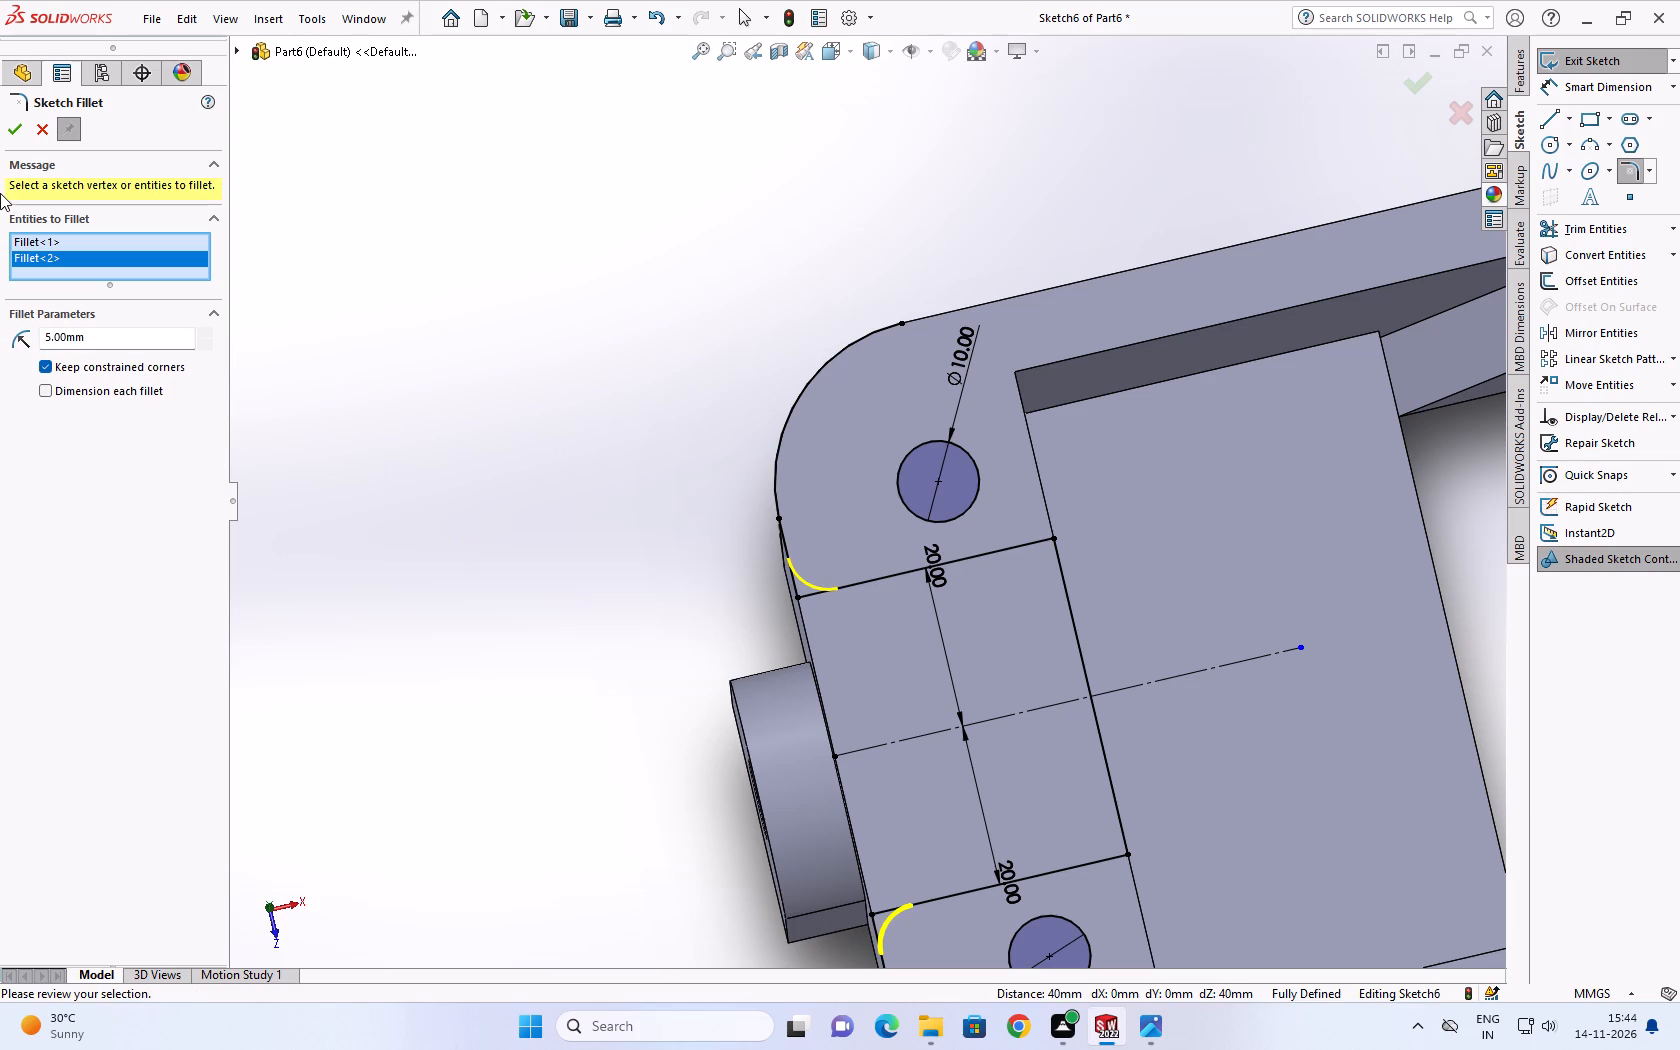
left_click(12, 127)
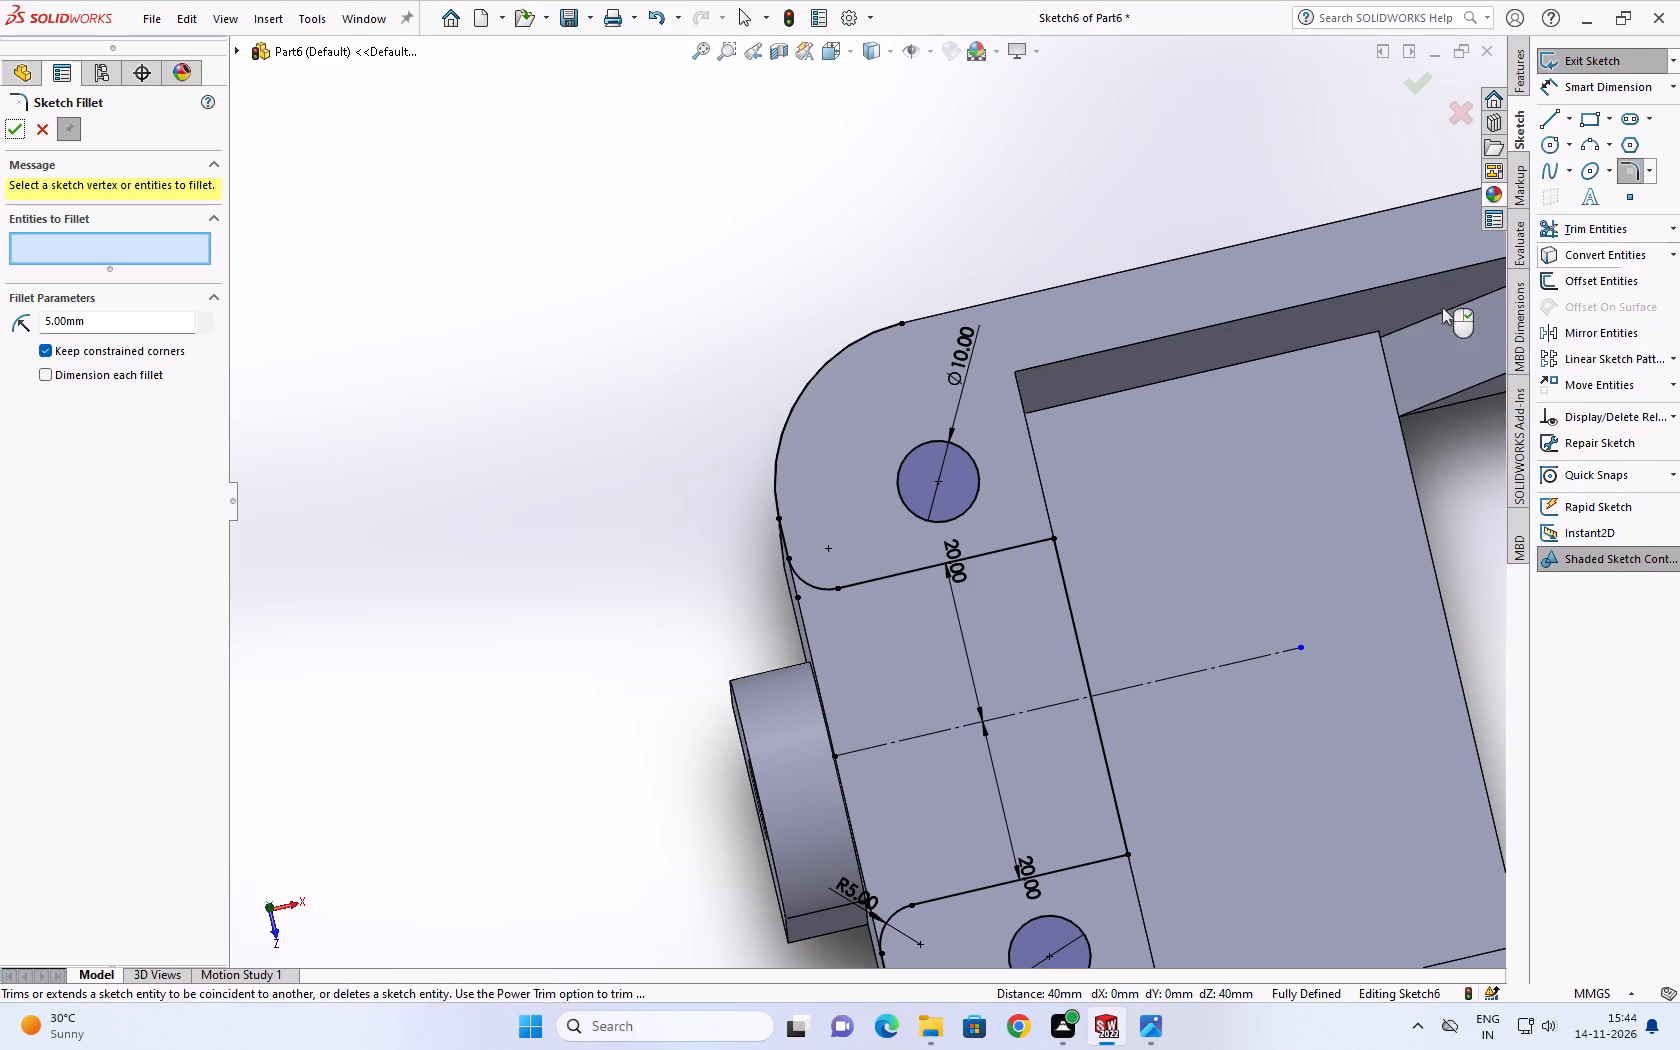
Add 10 mm sketch fillets at the two inner corners between the offset lines and the converted inner edge.
double_click(99, 327)
left_click(102, 327)
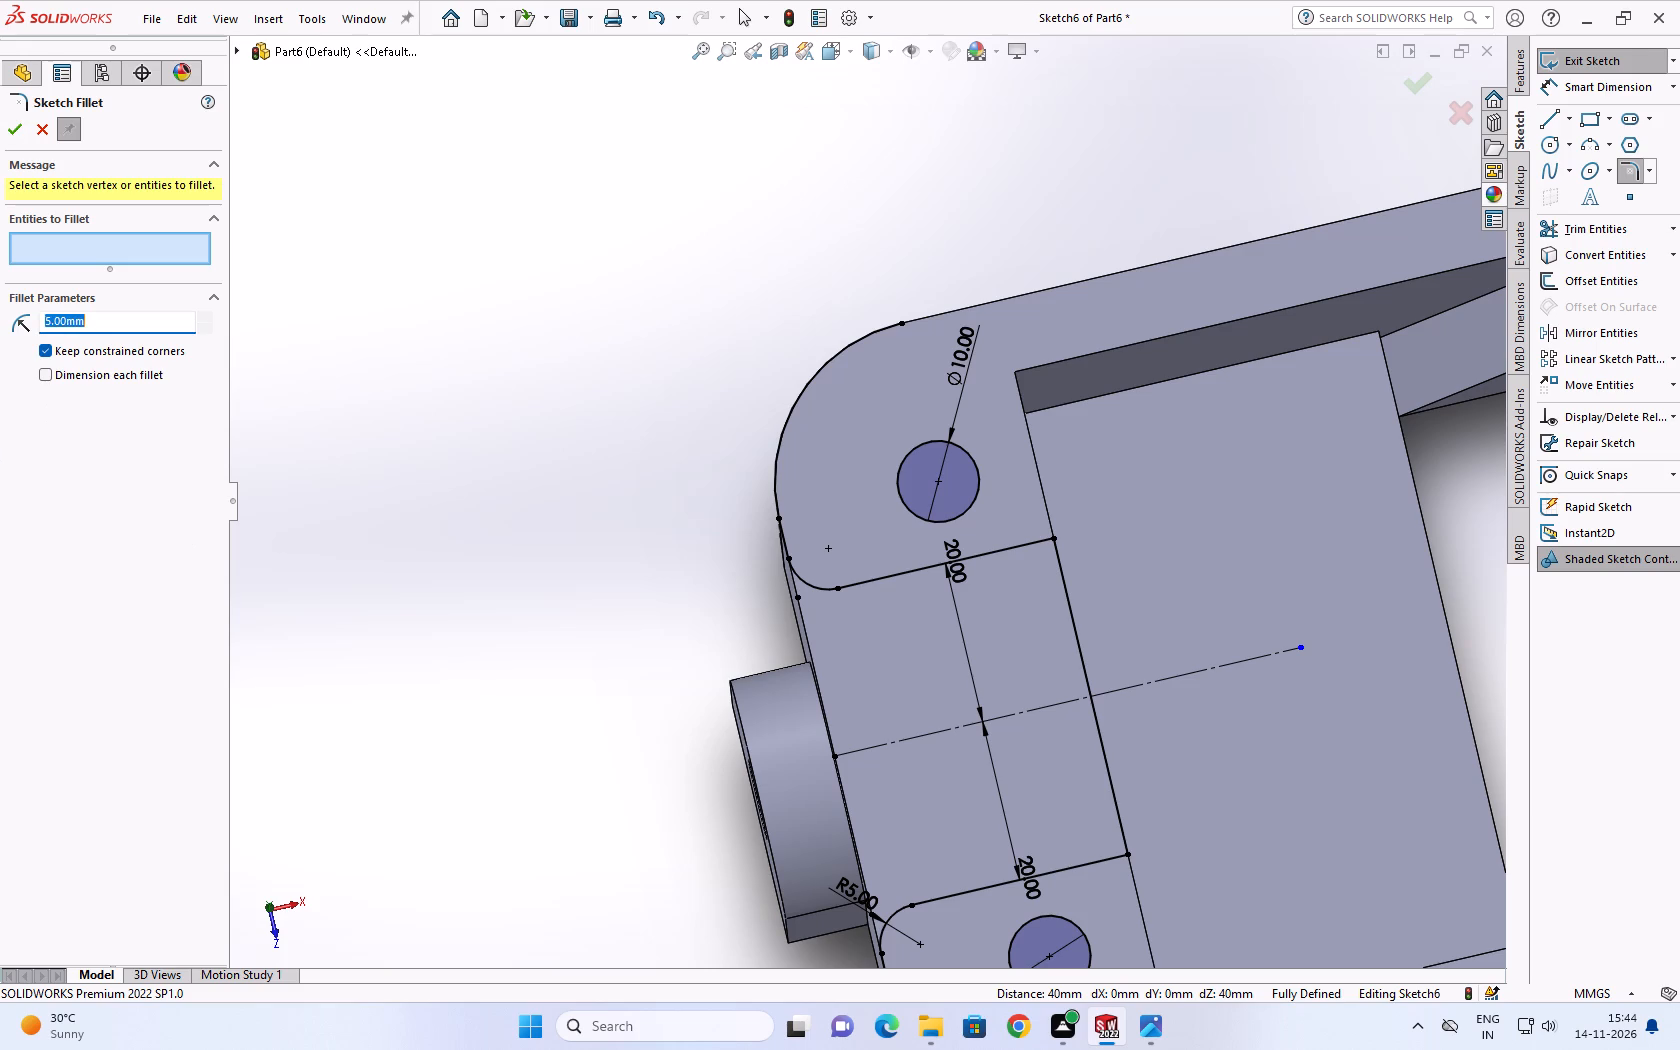
type("10")
key("Return")
left_click(1051, 542)
left_click(1128, 859)
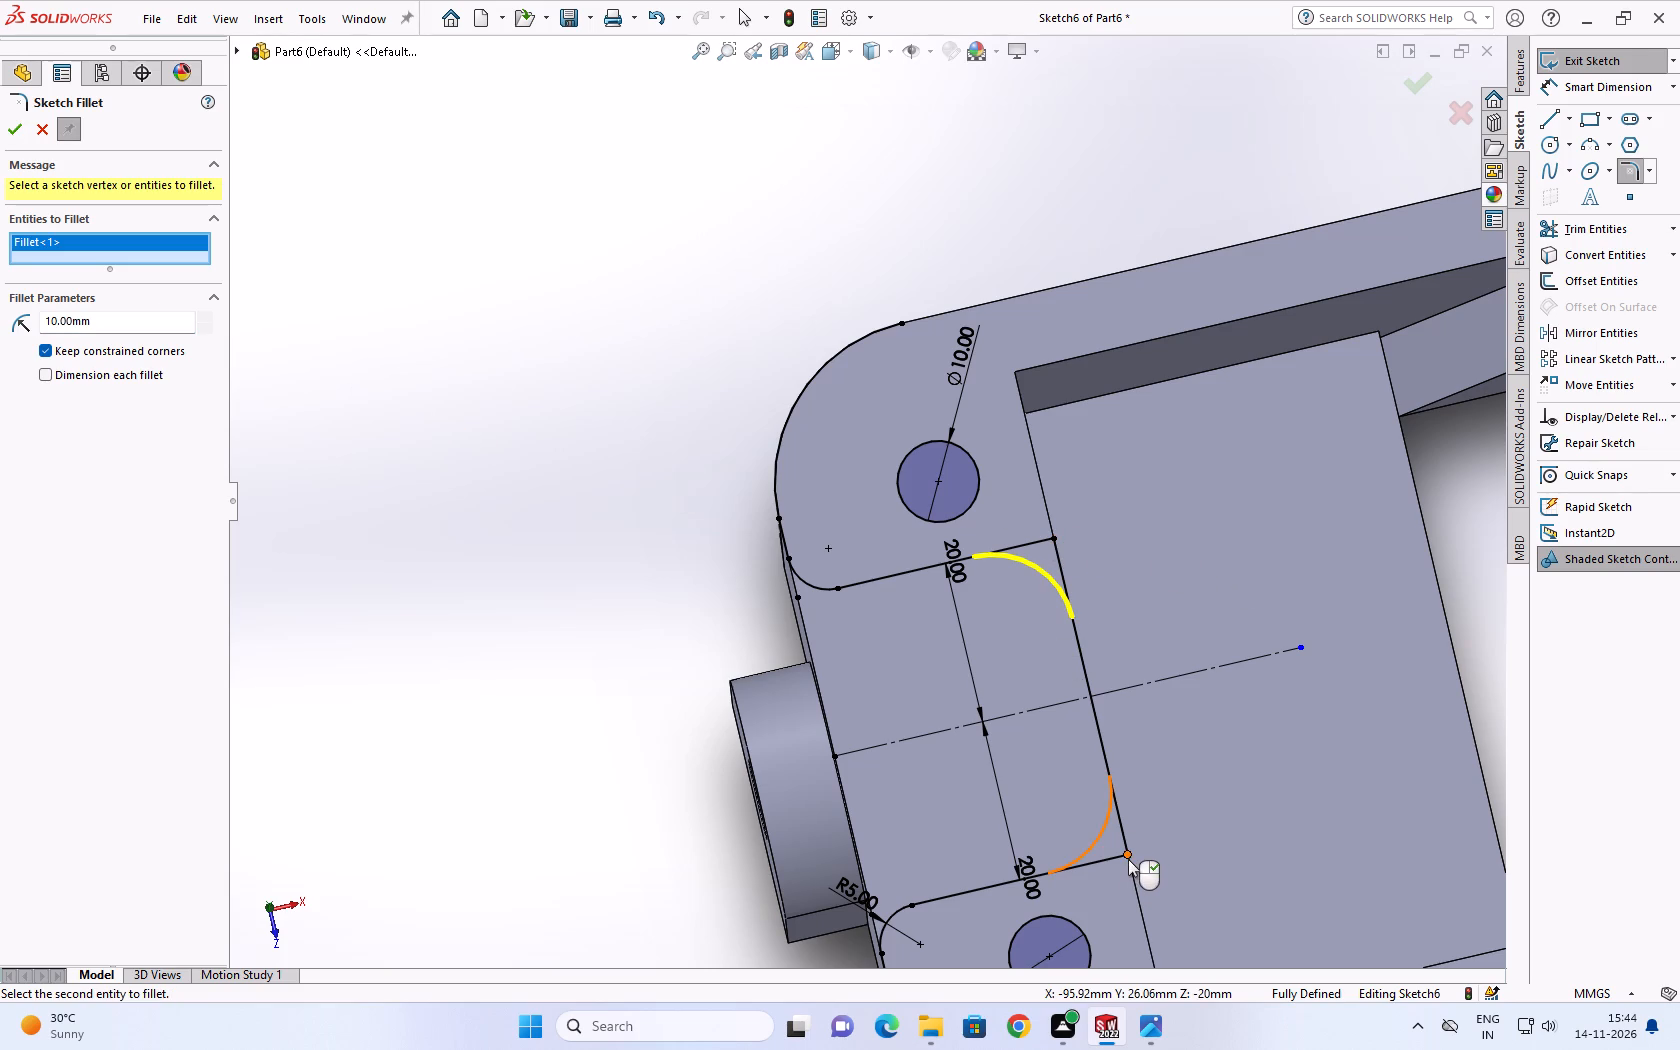
left_click(16, 120)
scroll(287, 217, "up", 1)
scroll(405, 369, "up", 1)
middle_click_drag(405, 369, 408, 330)
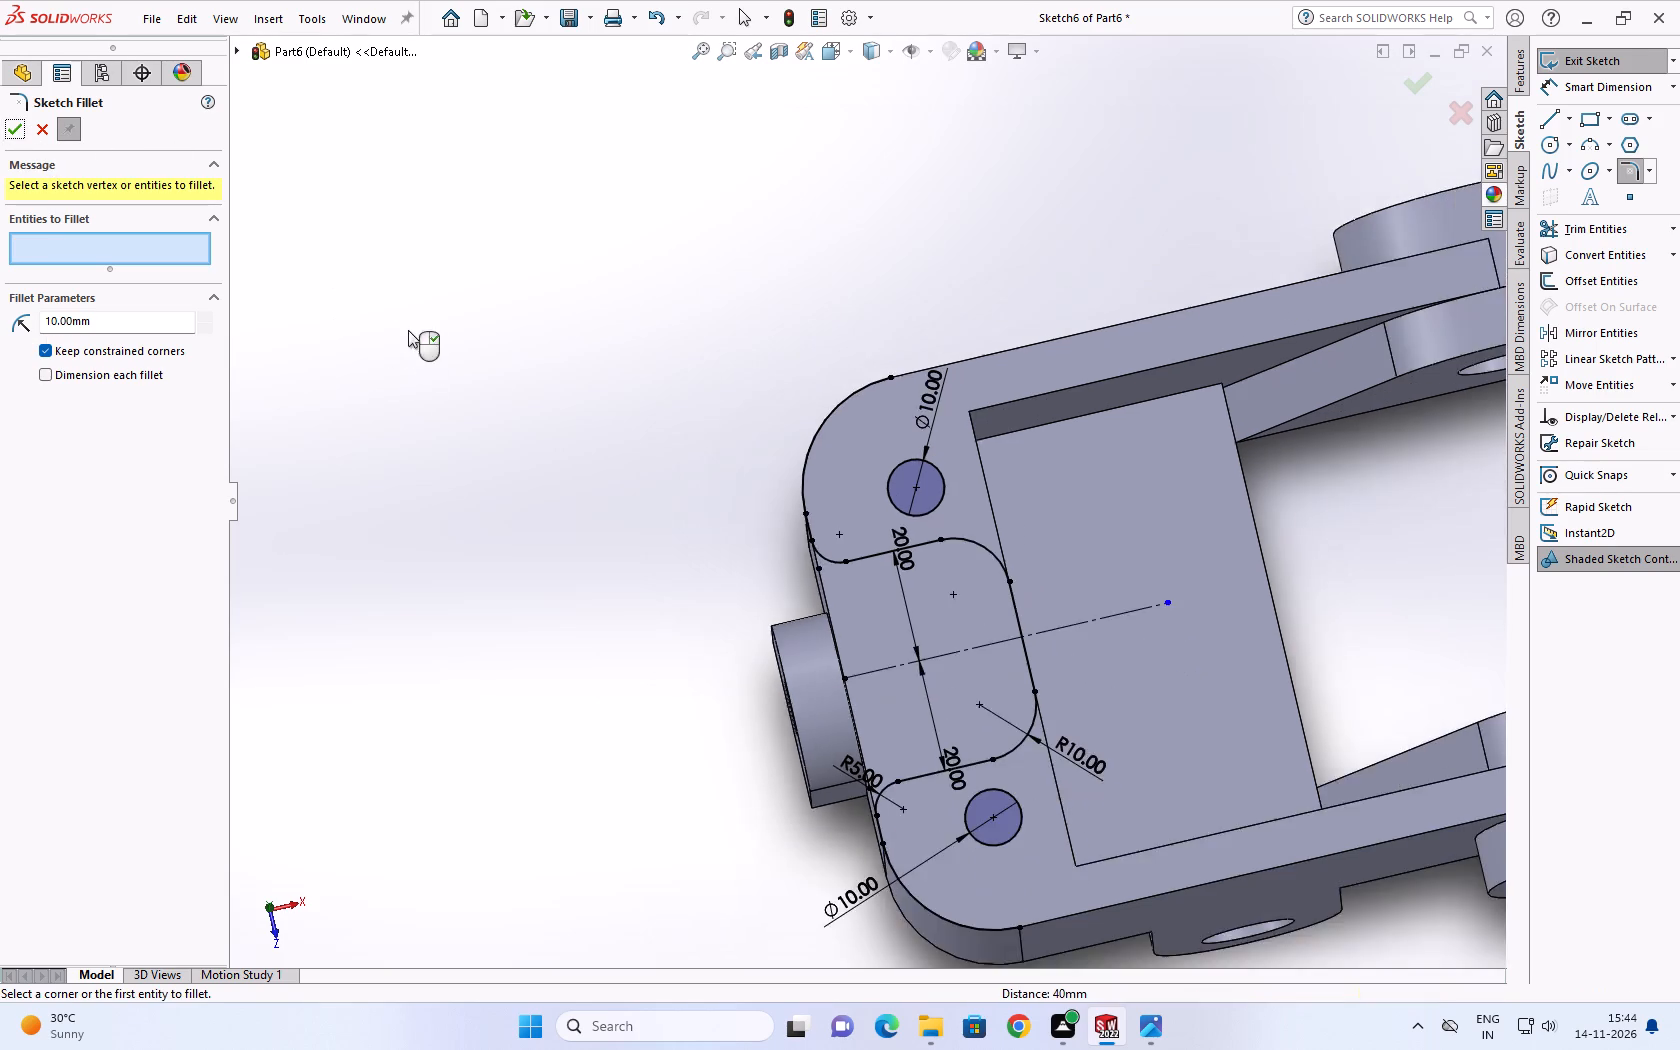
middle_click_drag(408, 330, 339, 314)
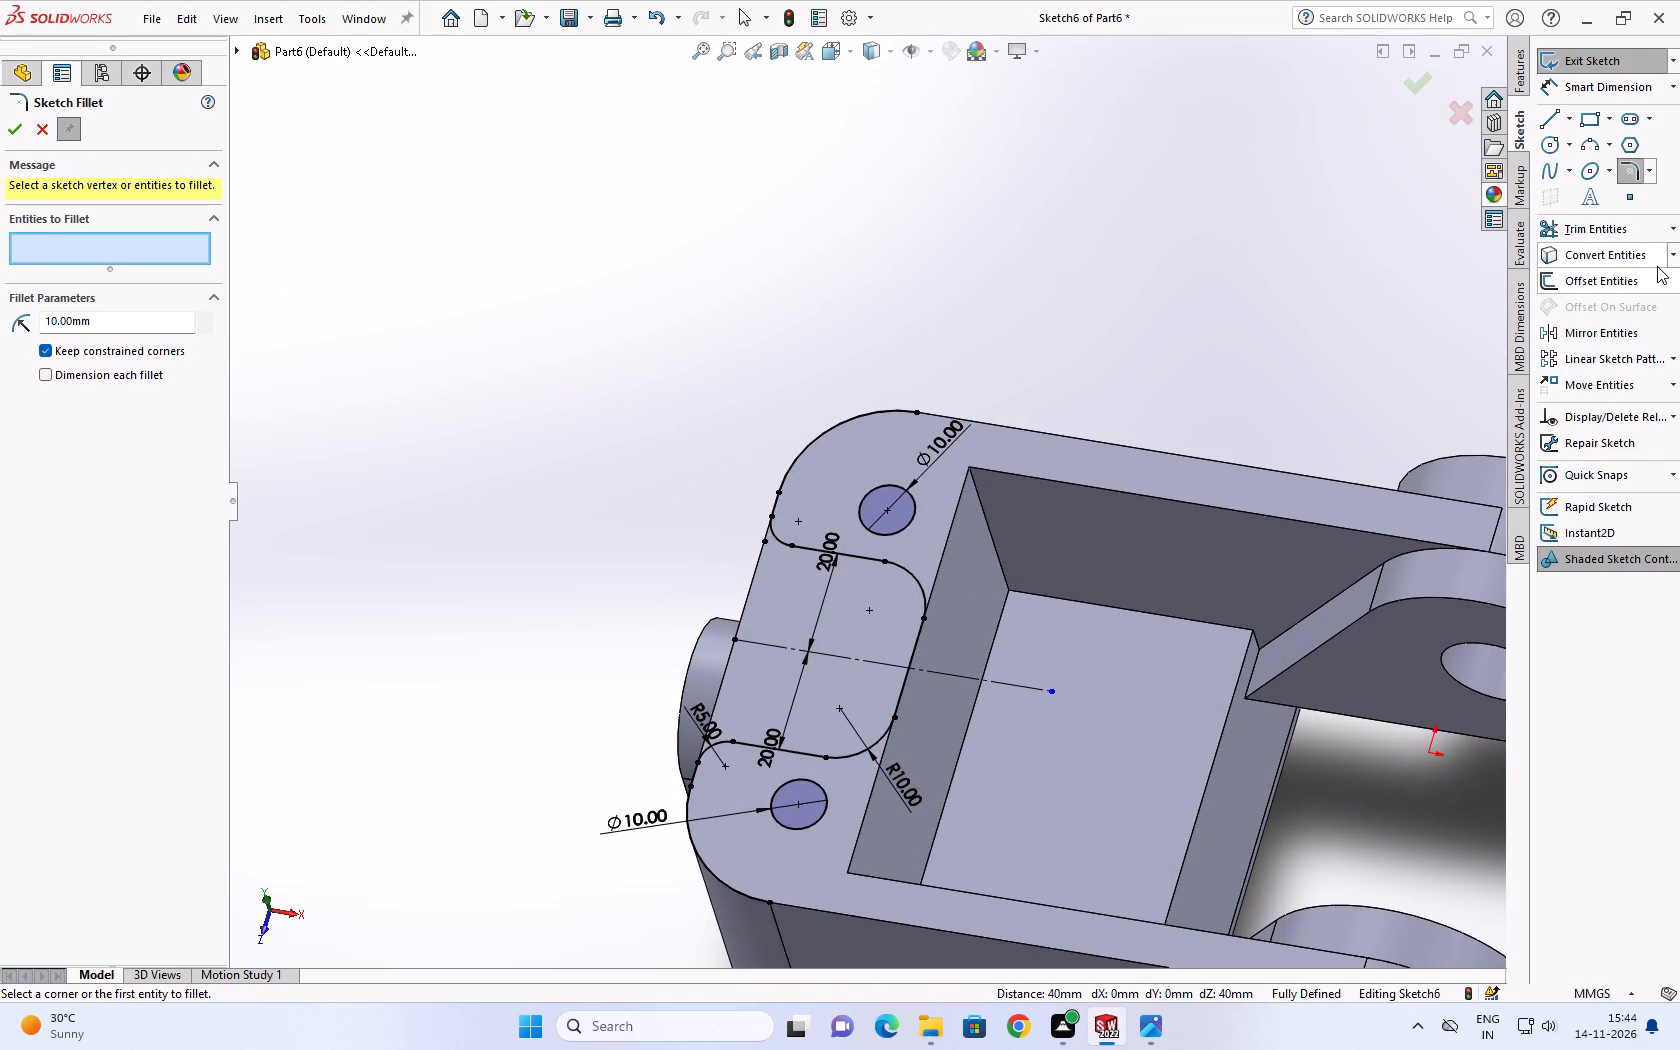
left_click(1519, 70)
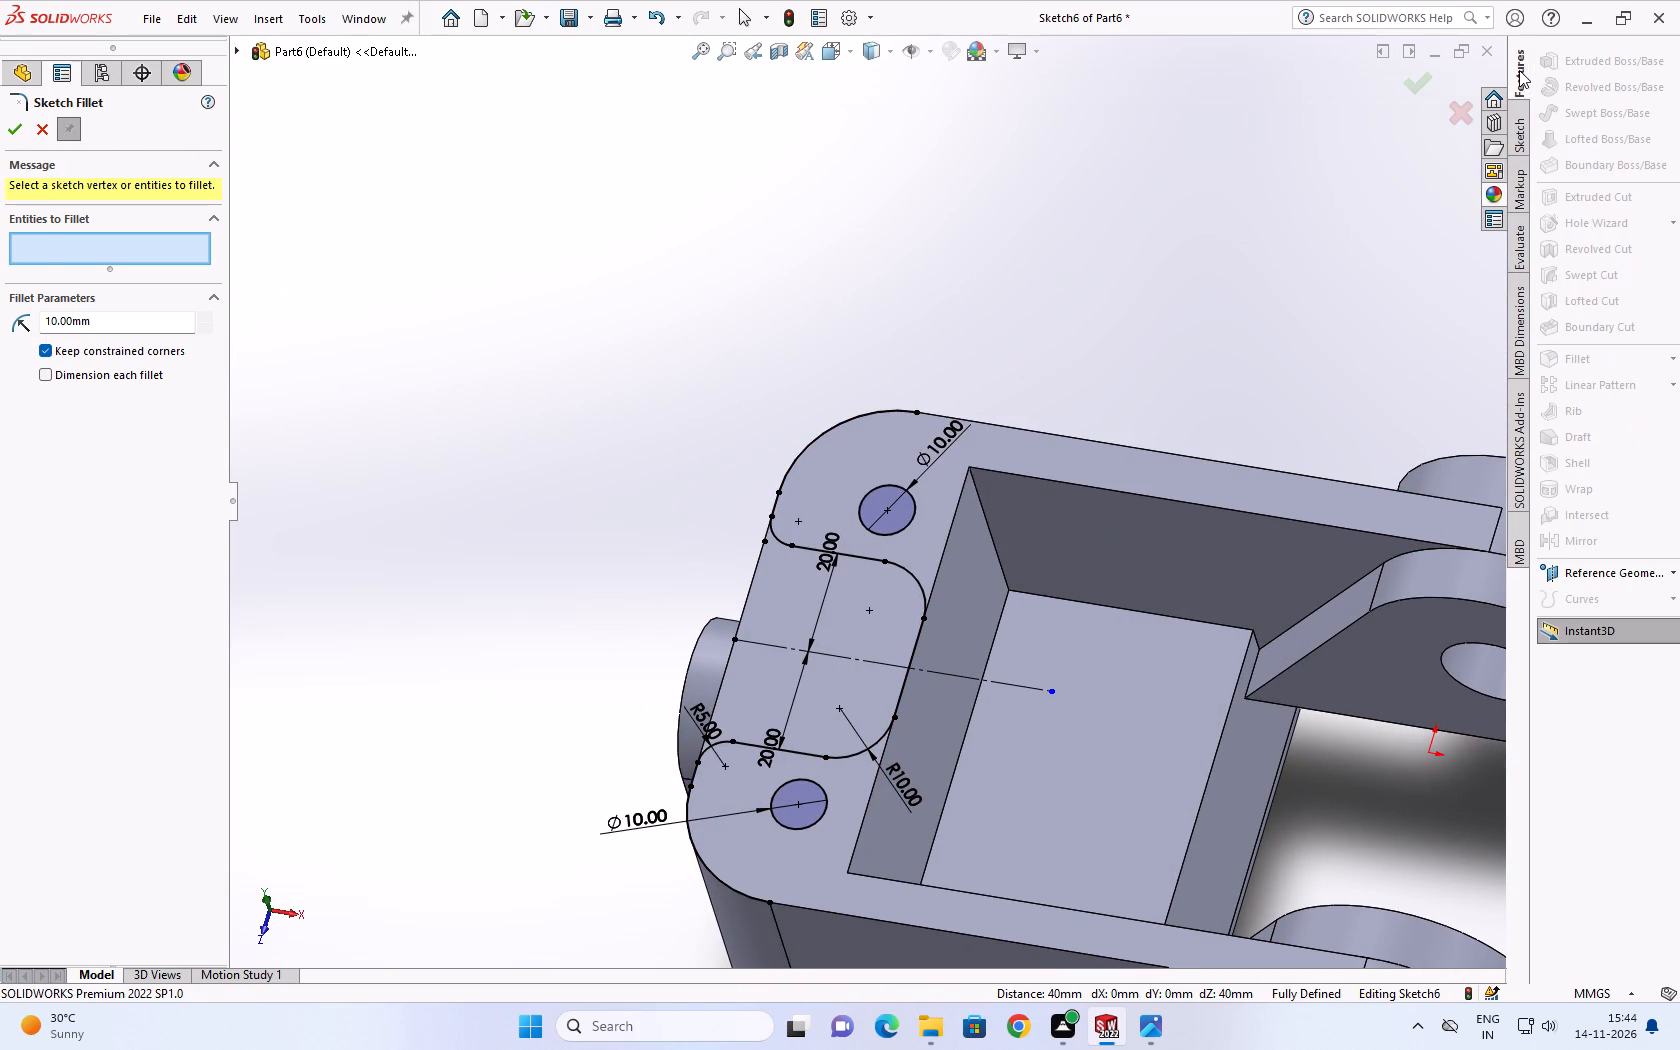
left_click(39, 130)
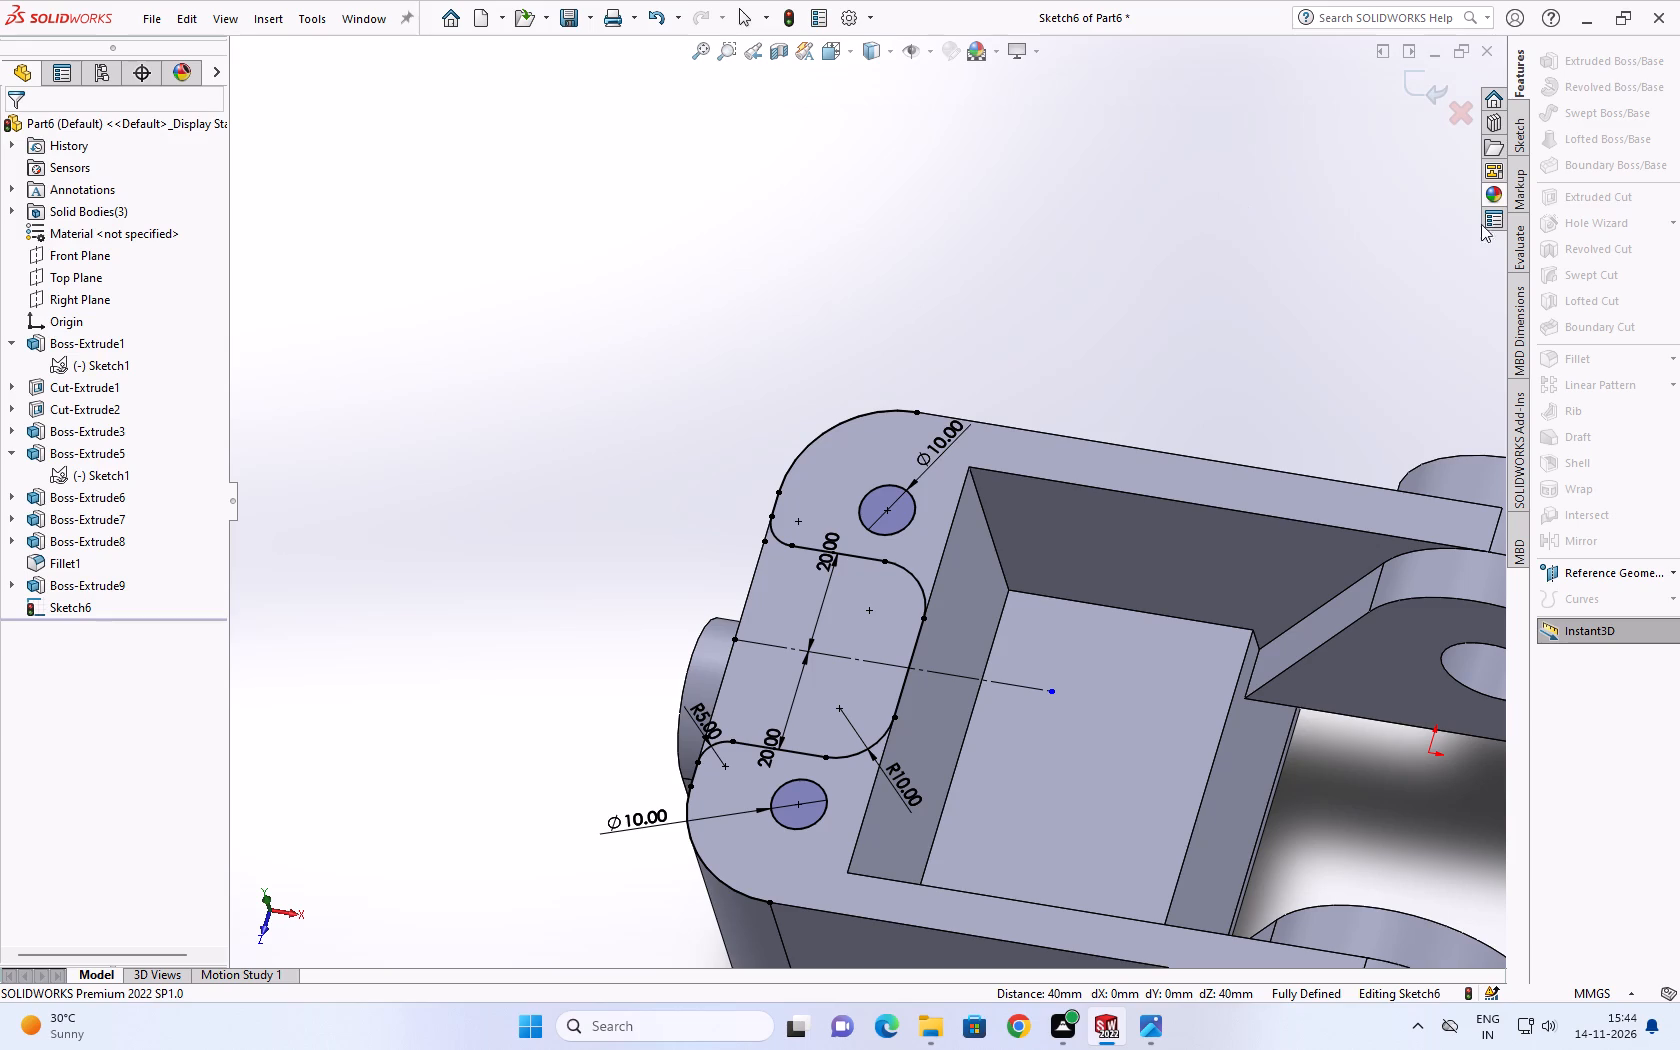
Cut-extrude the two corner circles and the filleted rear region between them as a 10 mm blind cut.
left_click(1602, 189)
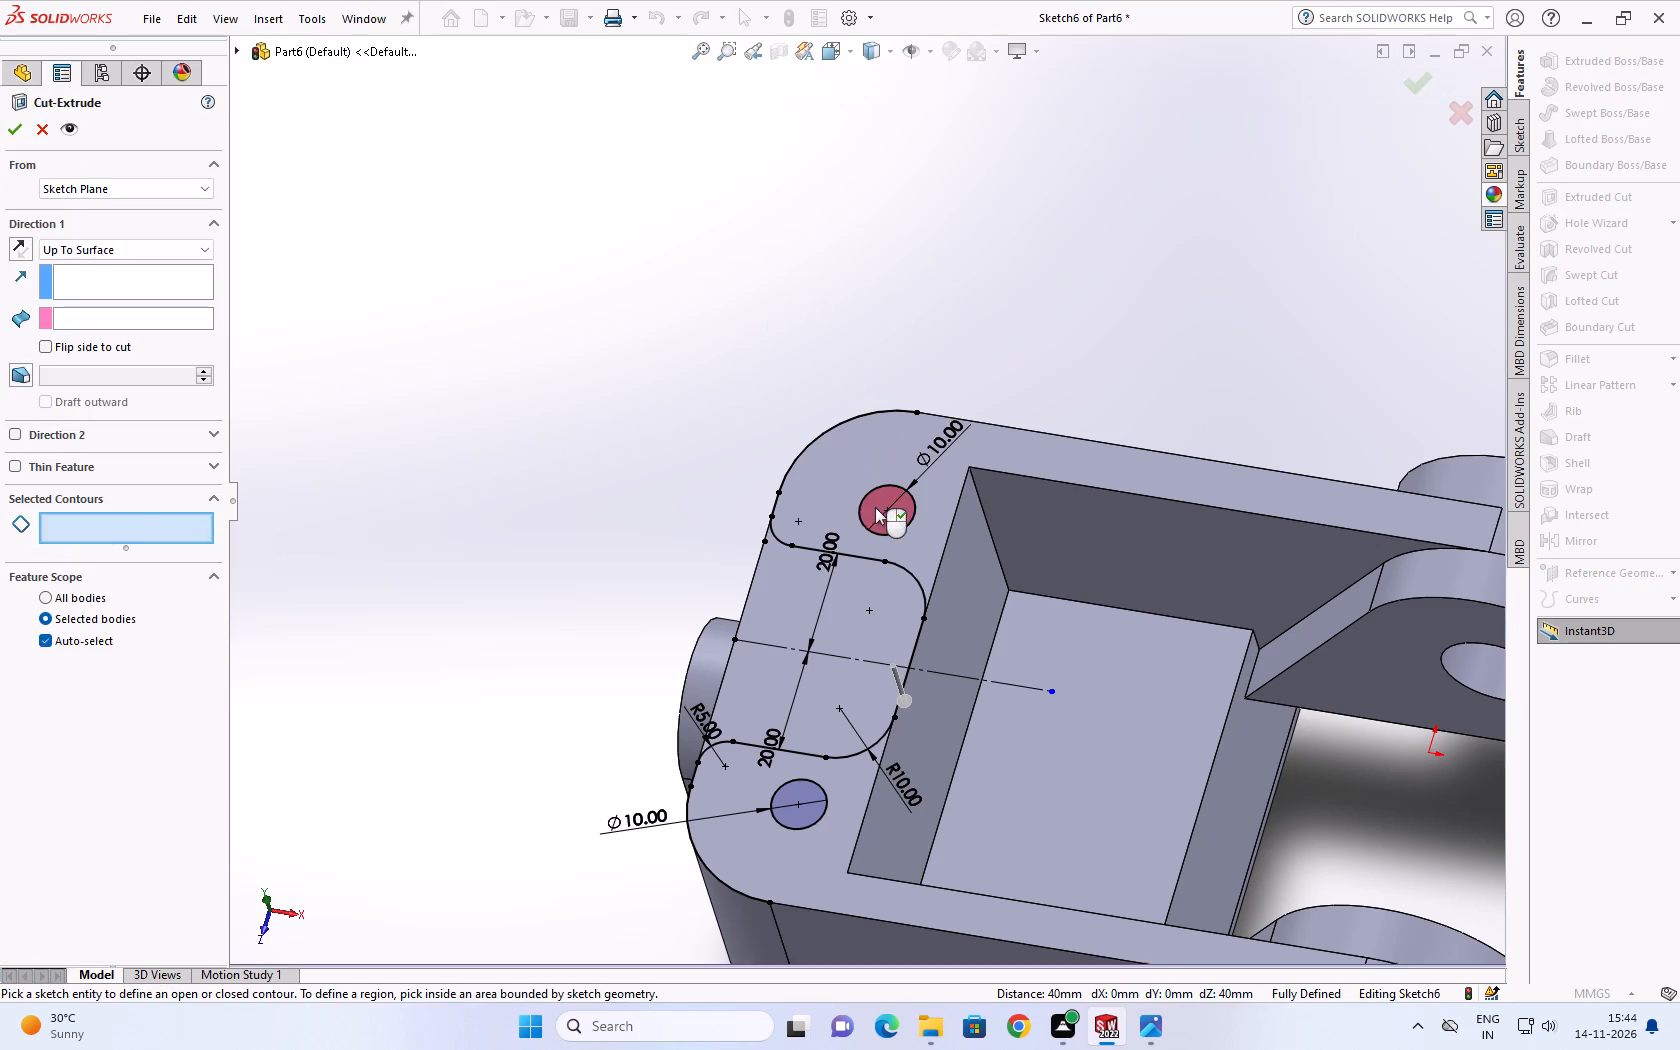
left_click(876, 506)
left_click(792, 813)
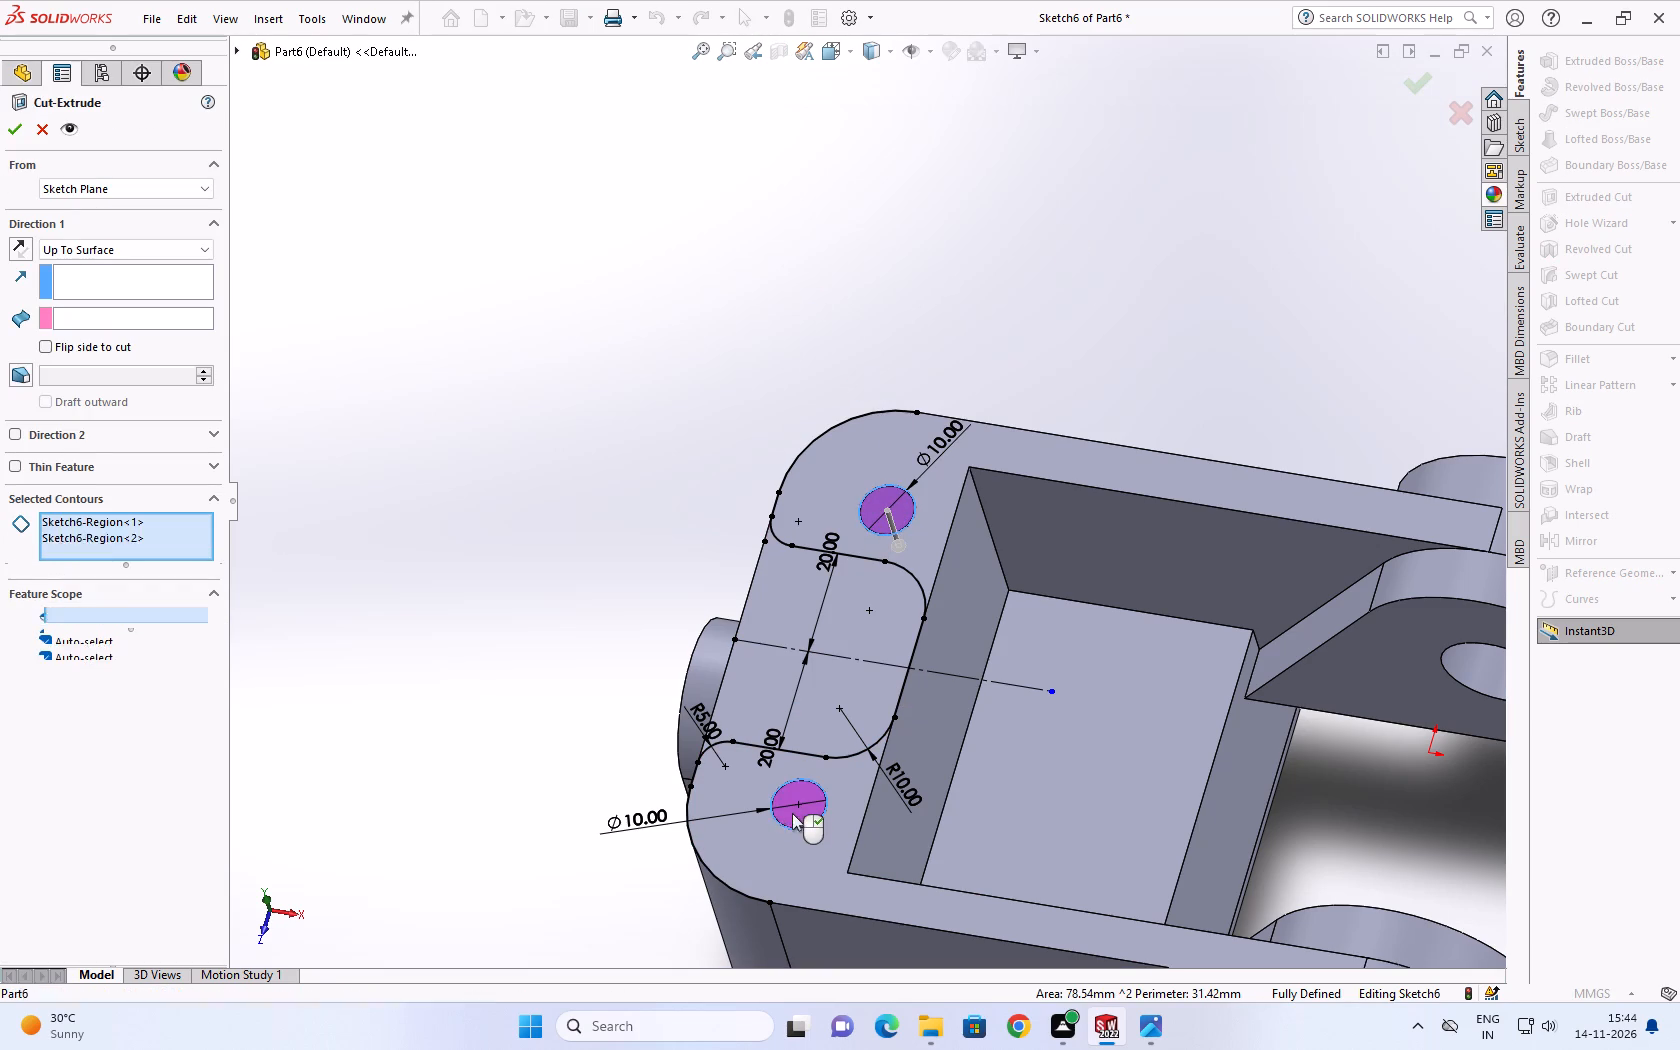
left_click(850, 733)
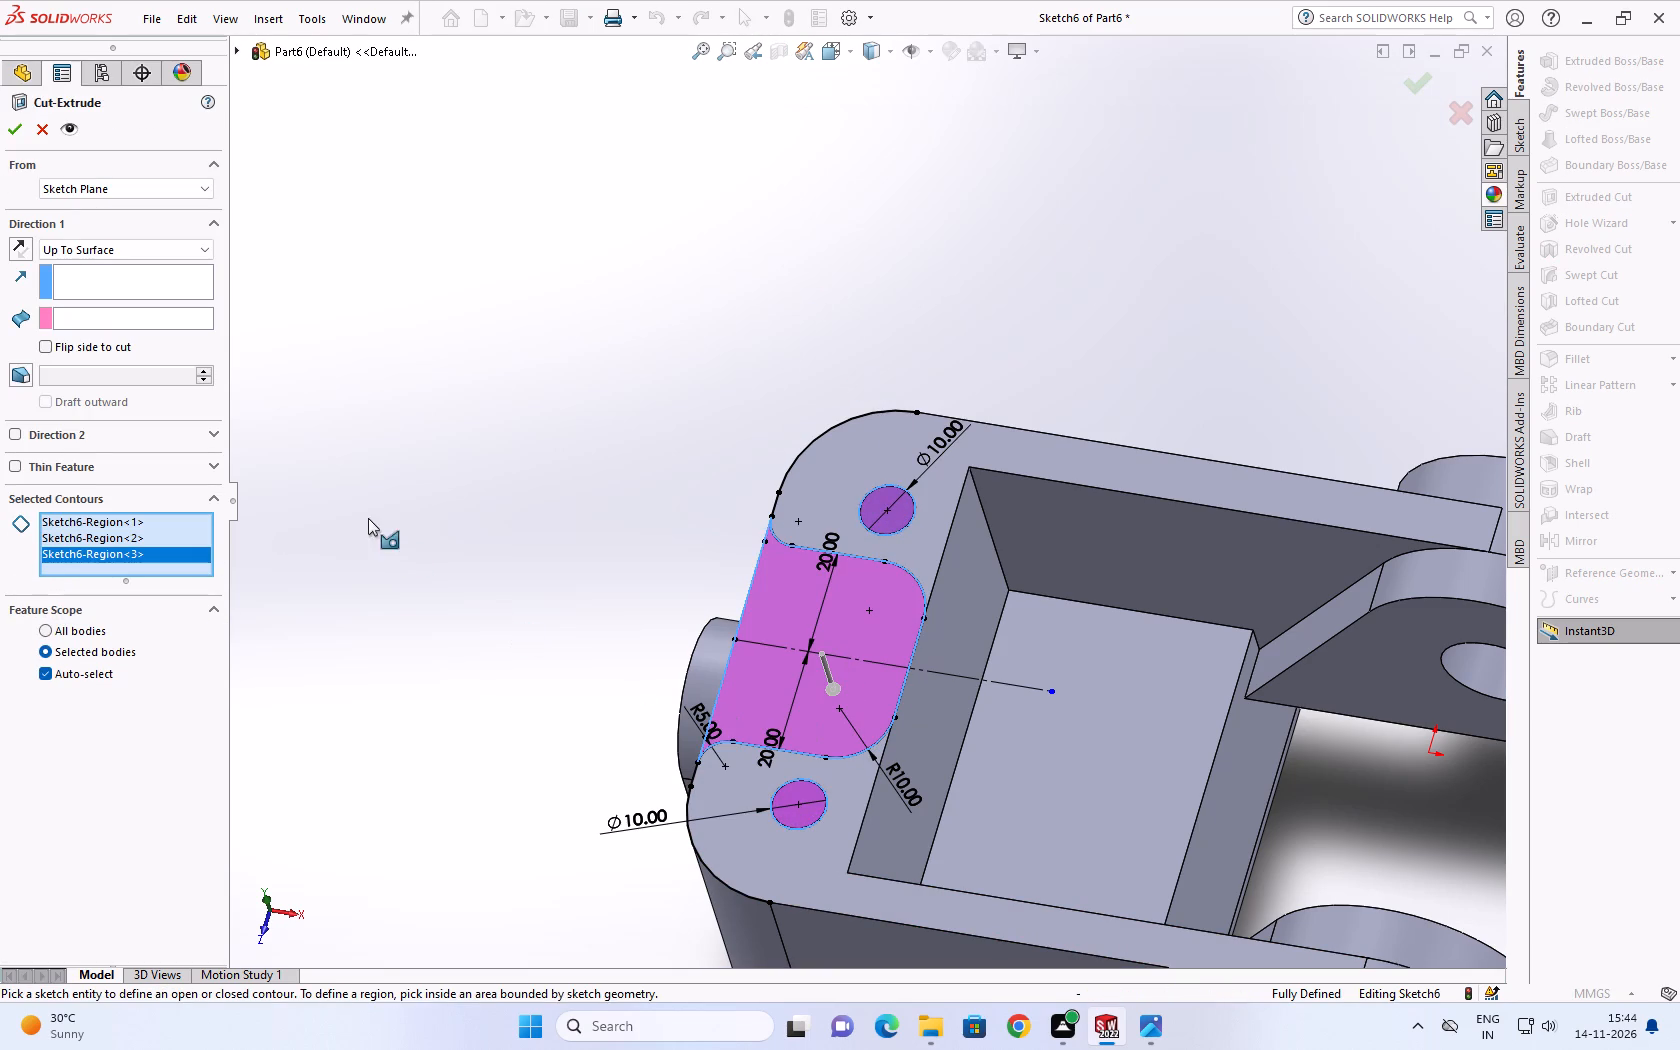
middle_click_drag(615, 645, 724, 654)
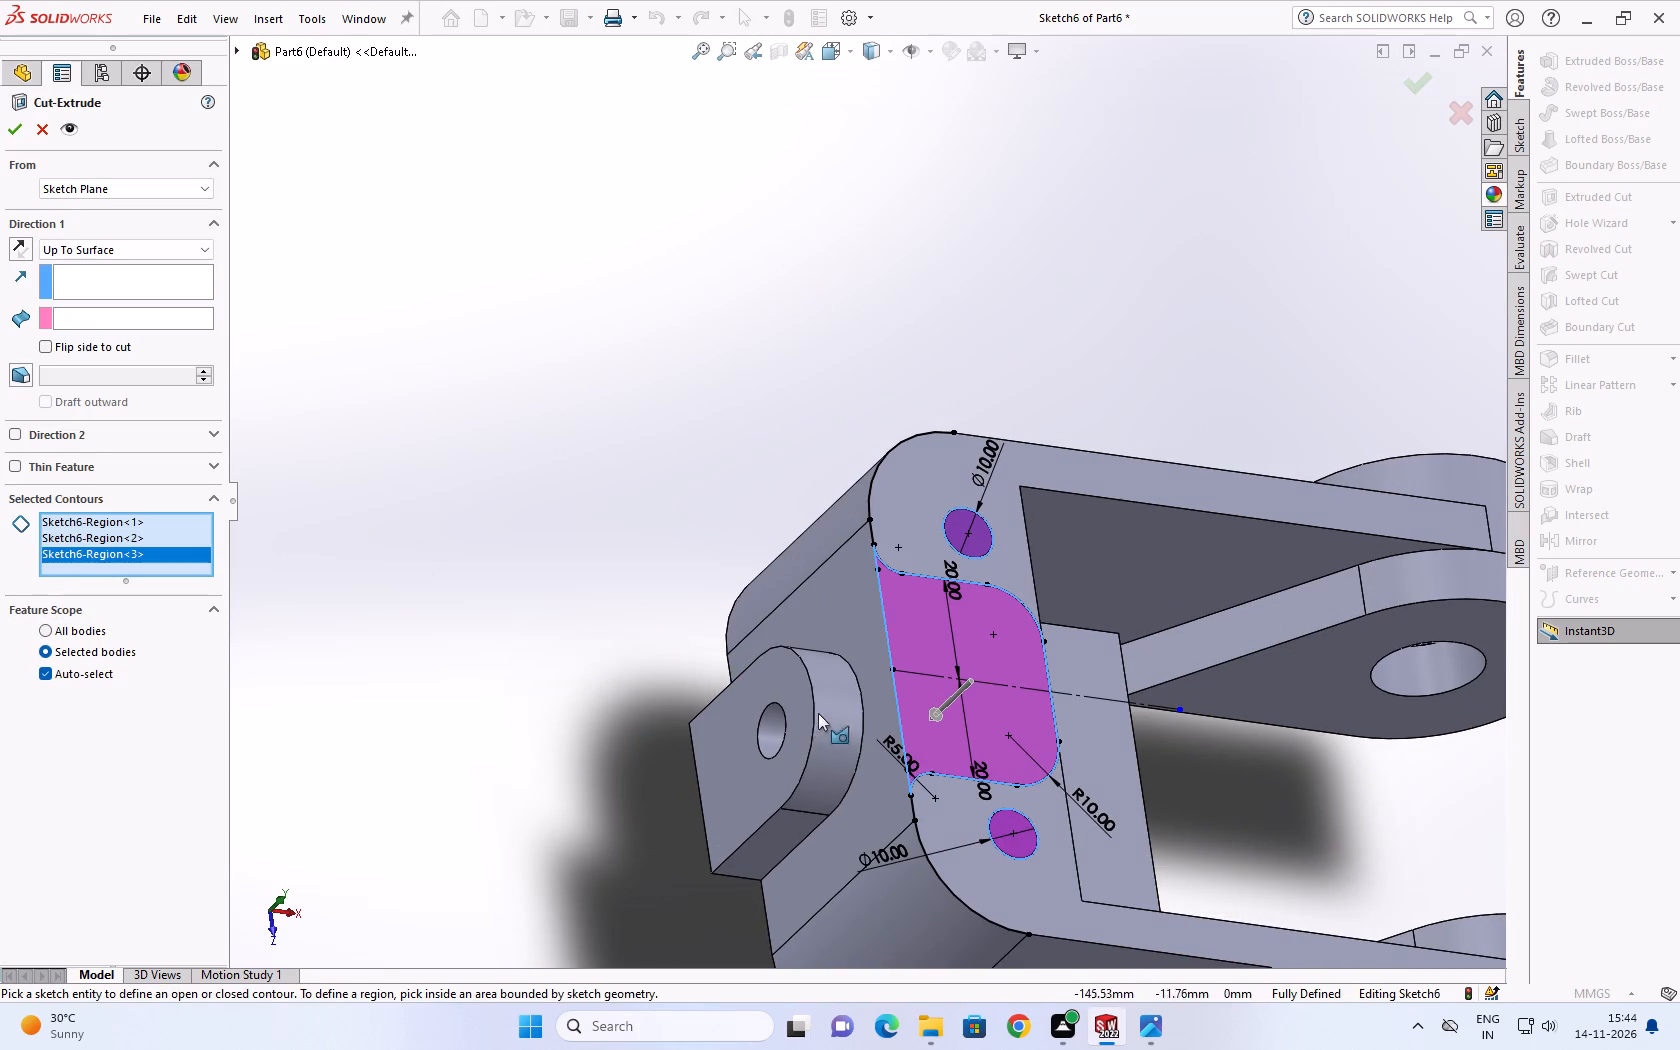
left_click(77, 258)
left_click(69, 265)
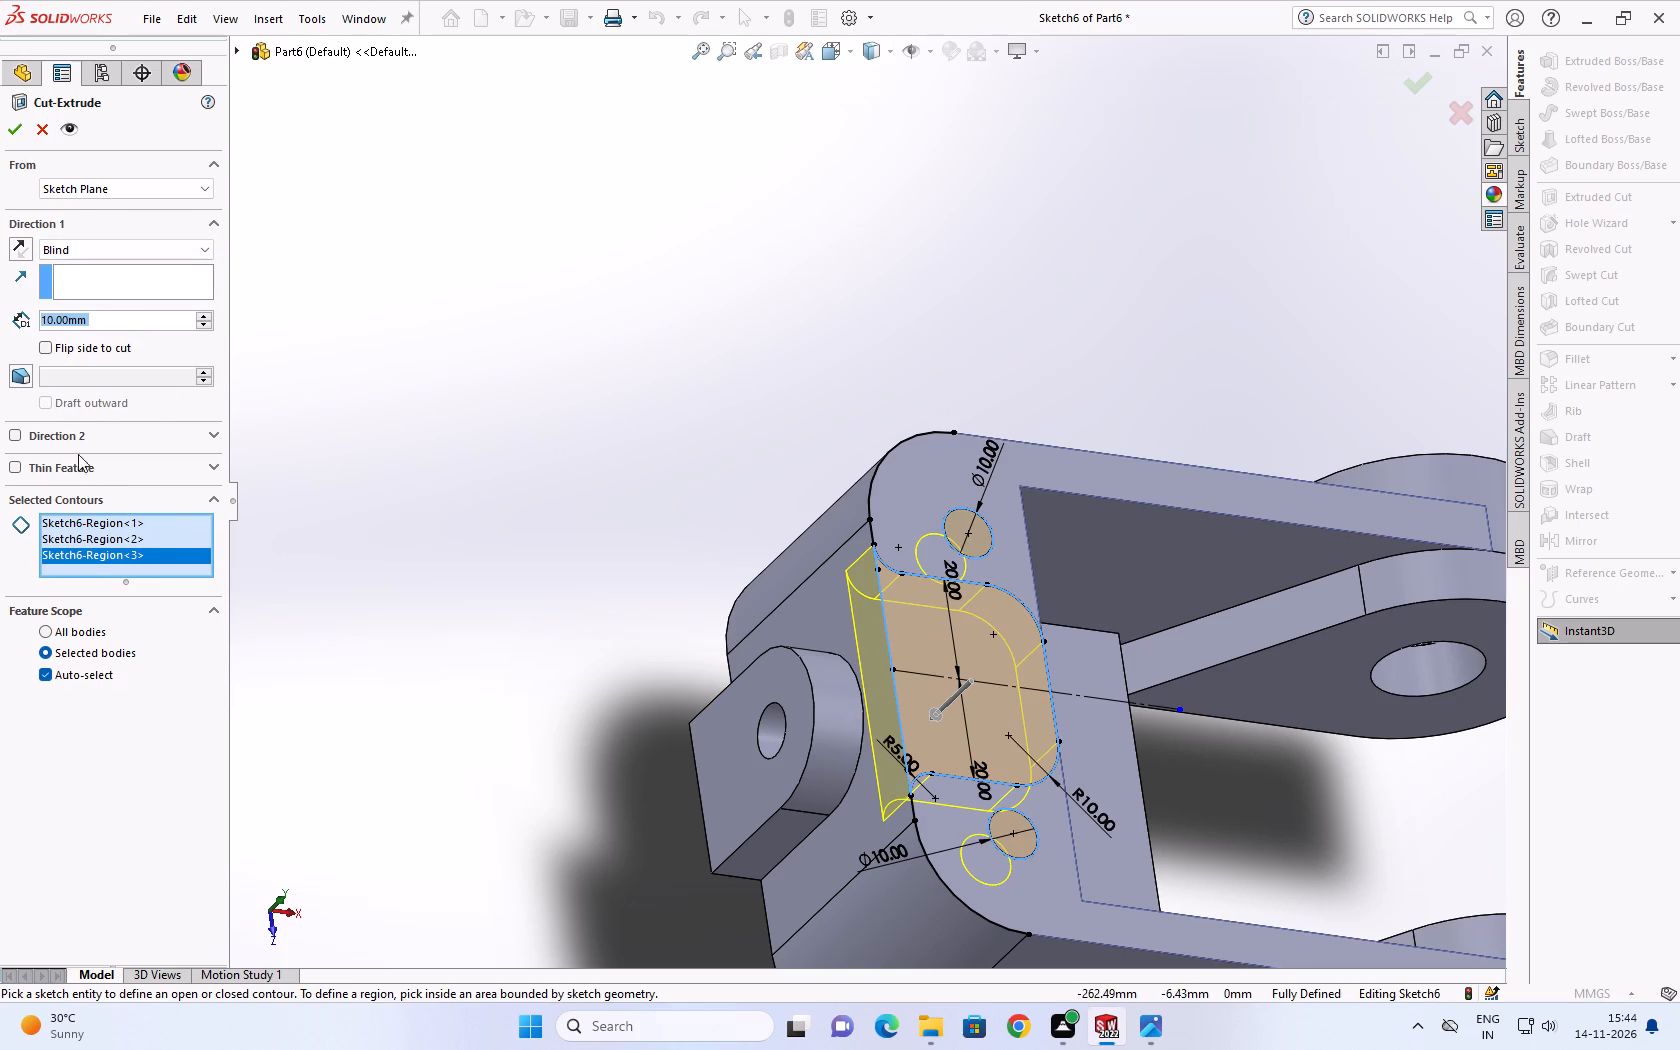
left_click(10, 129)
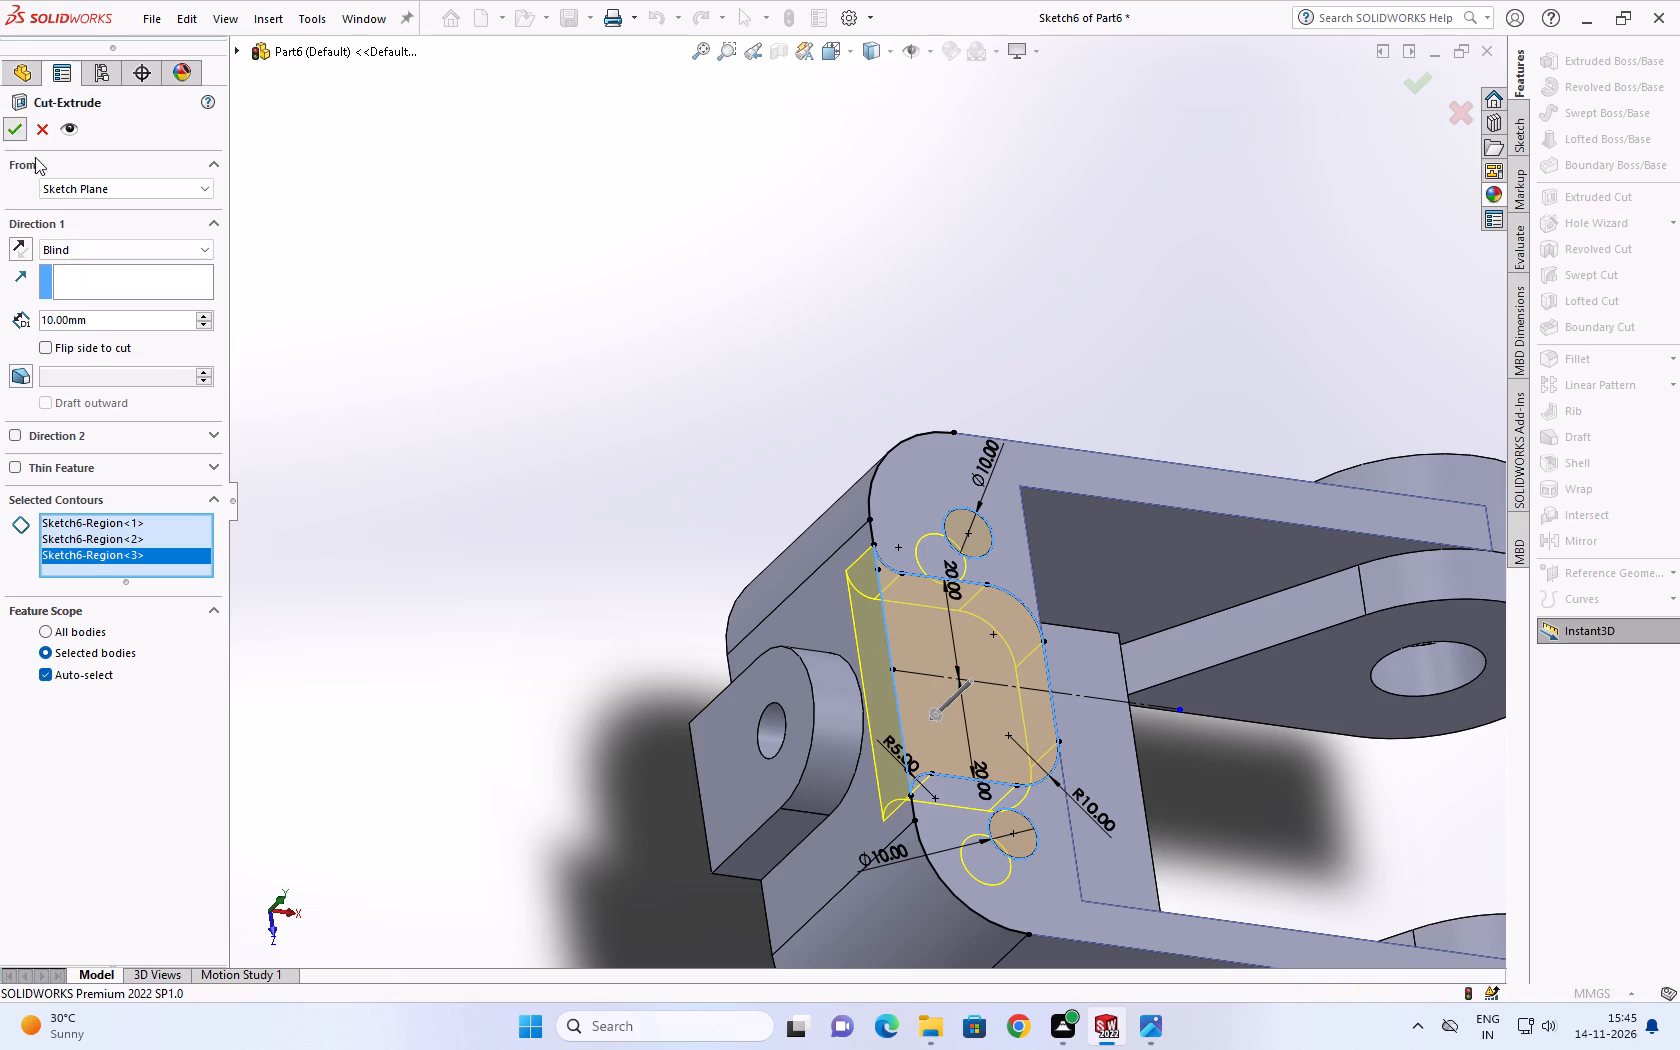
Examine the new rear recess and corner holes from several angles.
middle_click_drag(654, 571, 540, 526)
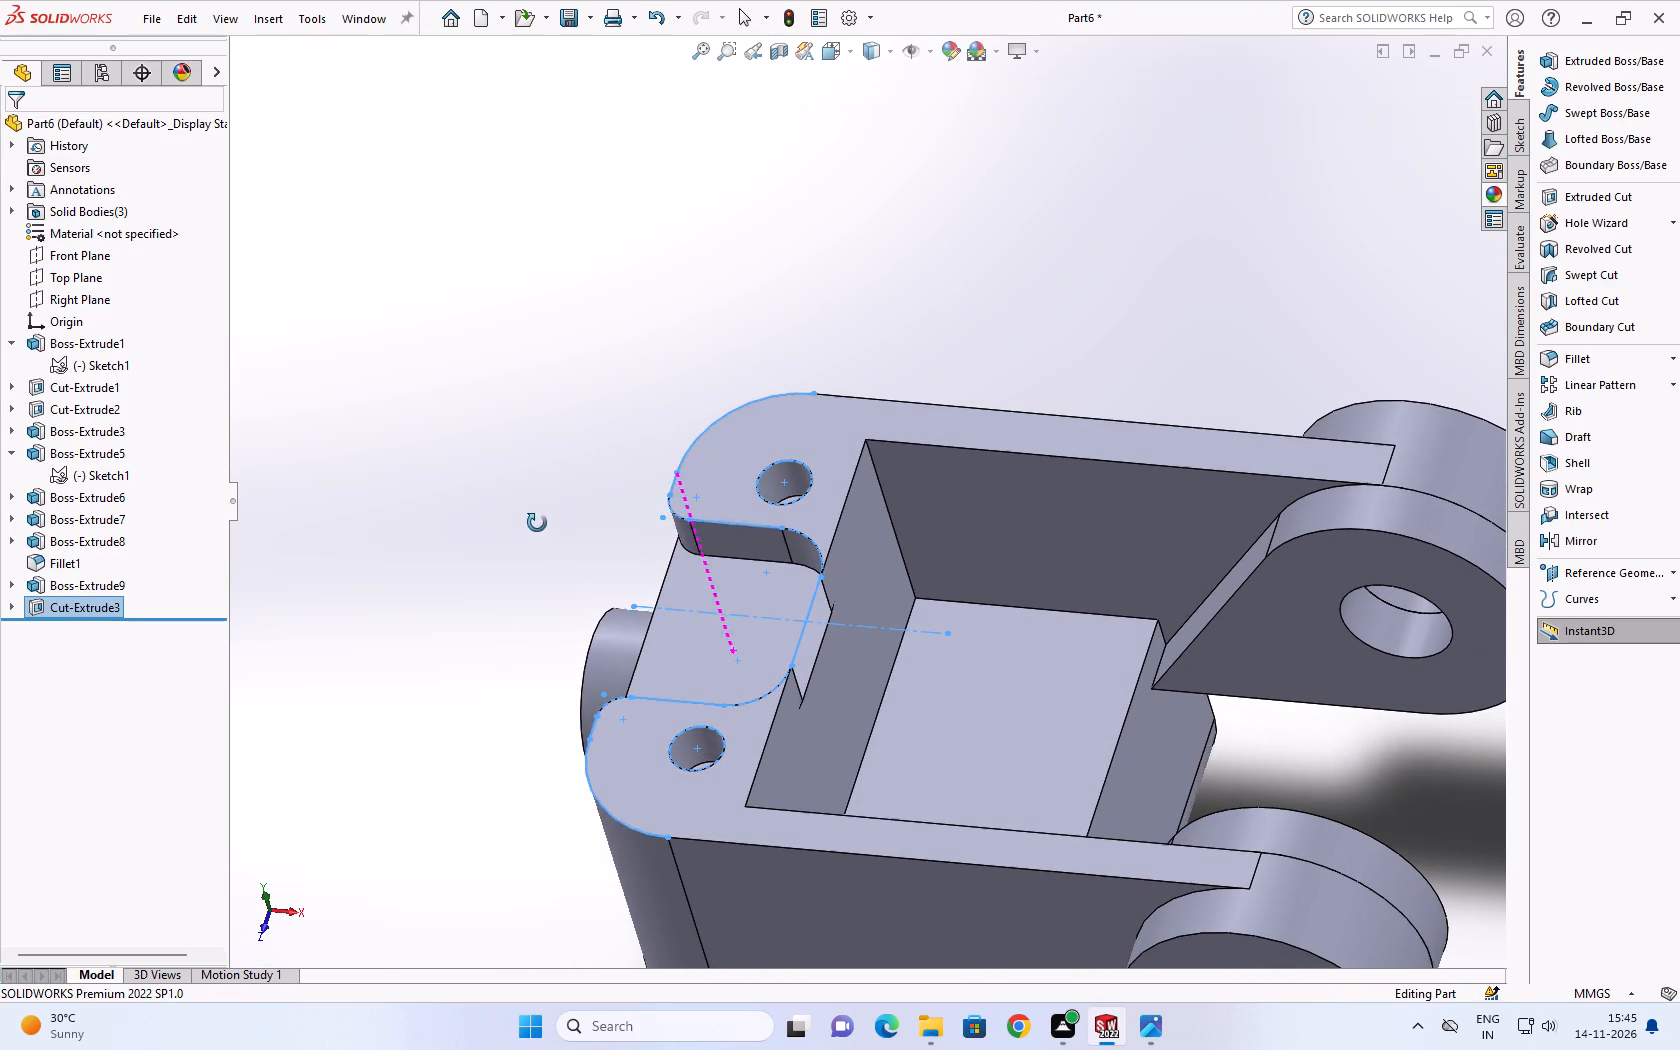
left_click(566, 496)
scroll(777, 569, "down", 3)
middle_click_drag(780, 569, 810, 628)
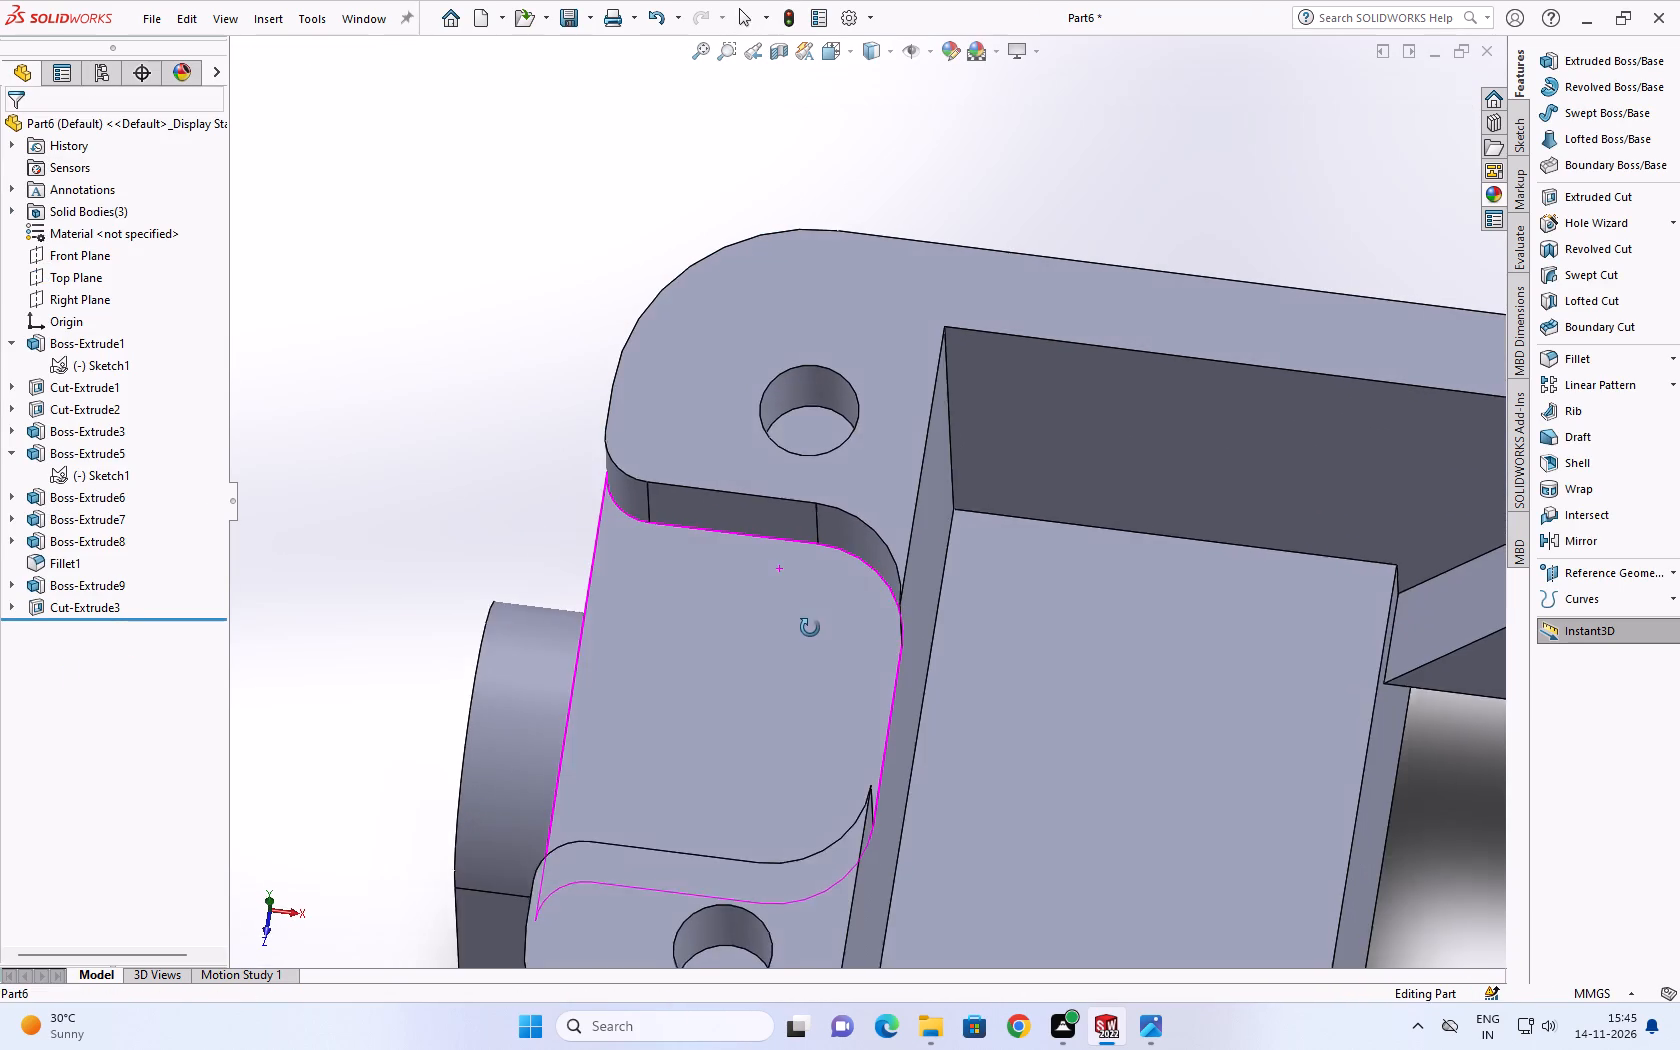
middle_click_drag(810, 628, 816, 635)
scroll(792, 639, "up", 3)
middle_click_drag(781, 629, 683, 639)
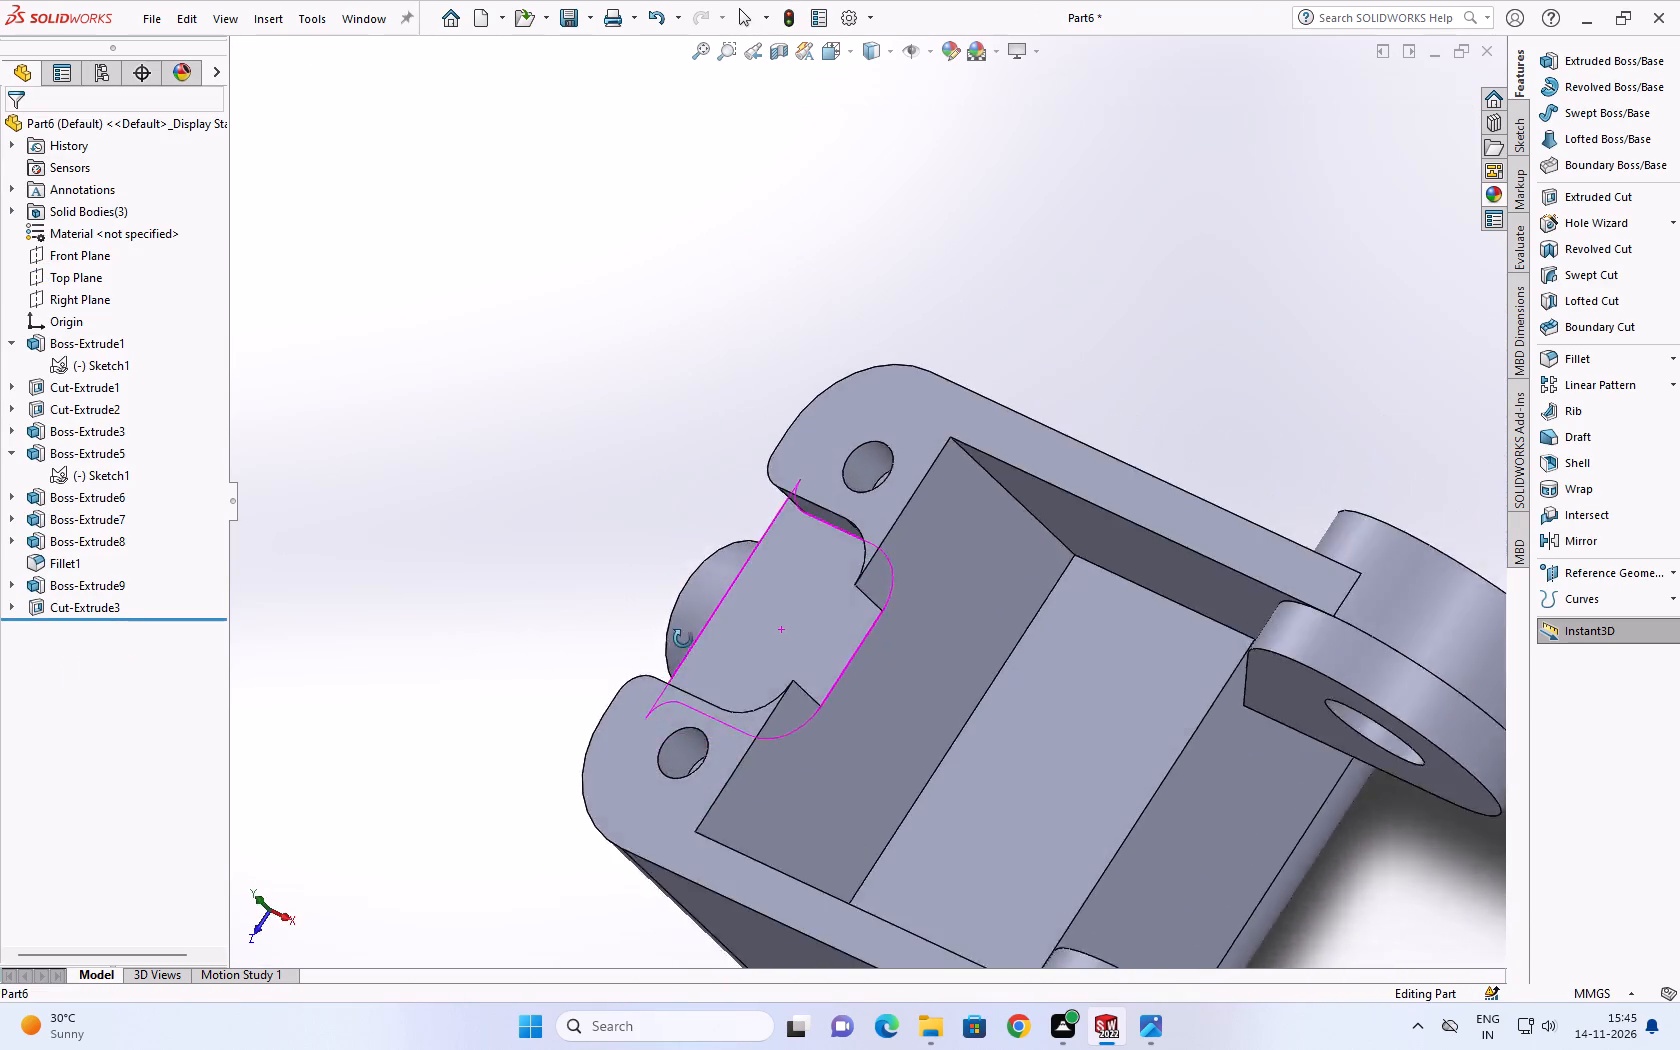
middle_click_drag(683, 639, 740, 704)
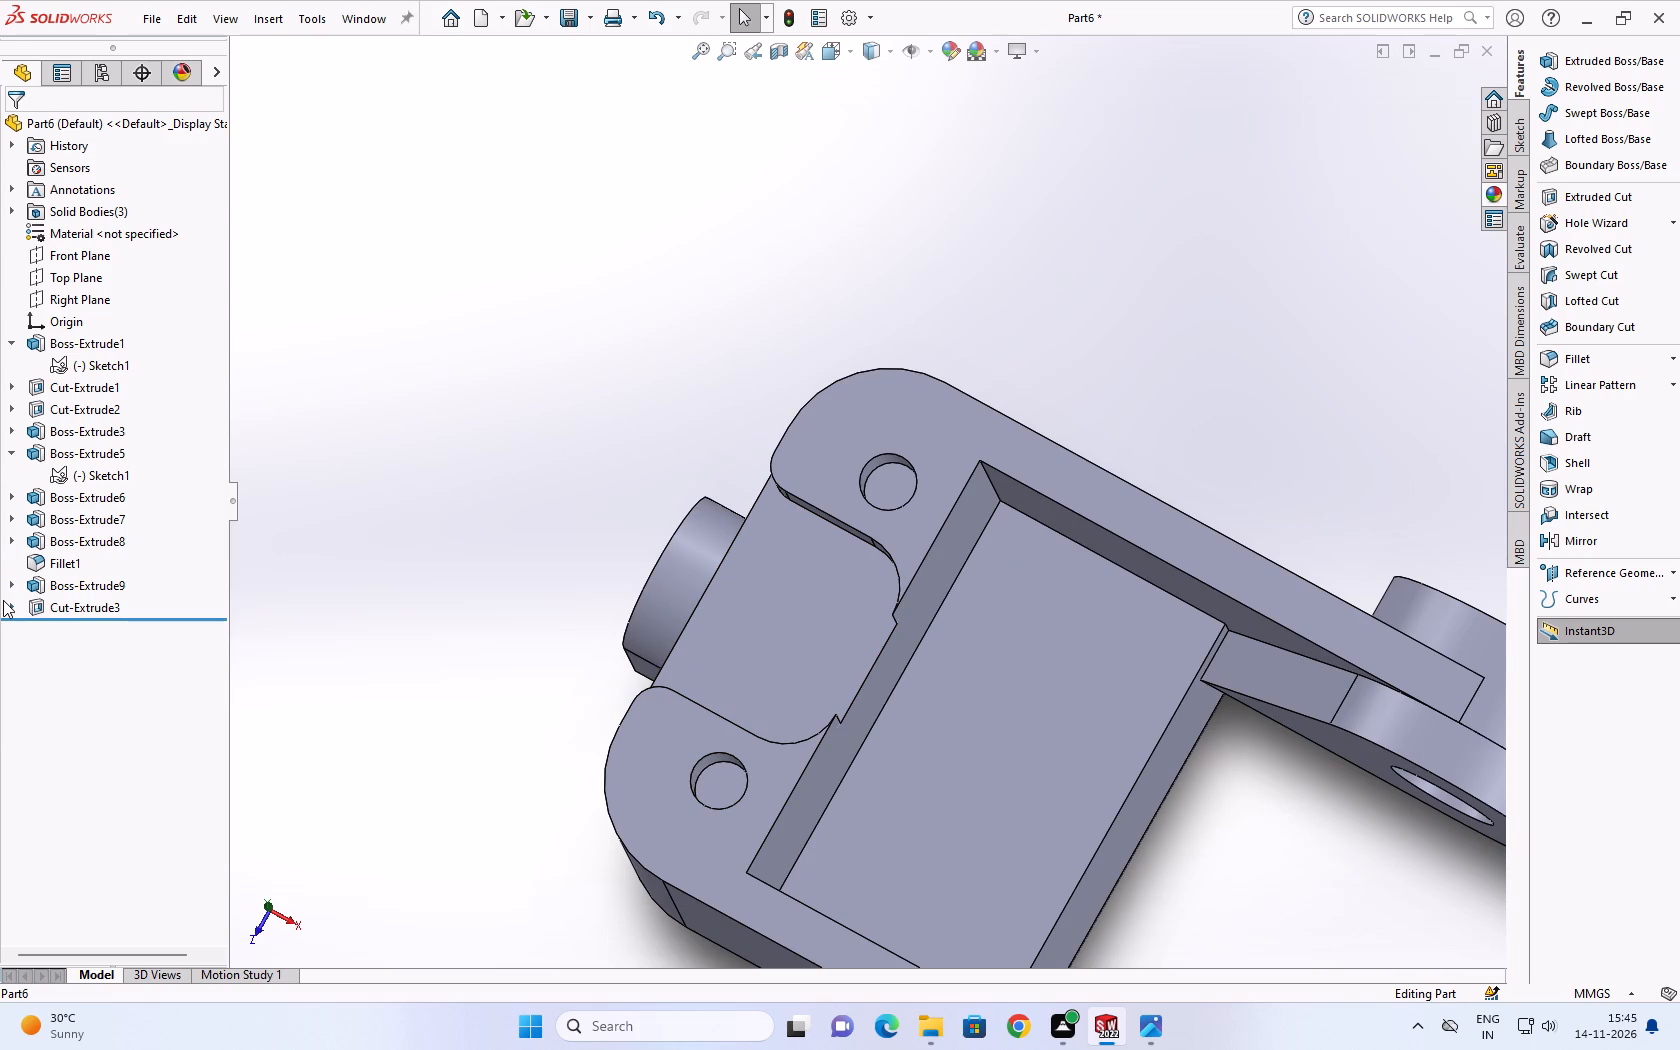
Reuse Sketch6 to cut the two 10 mm corner circles blind to a depth of 80 mm.
left_click(9, 608)
left_click(60, 631)
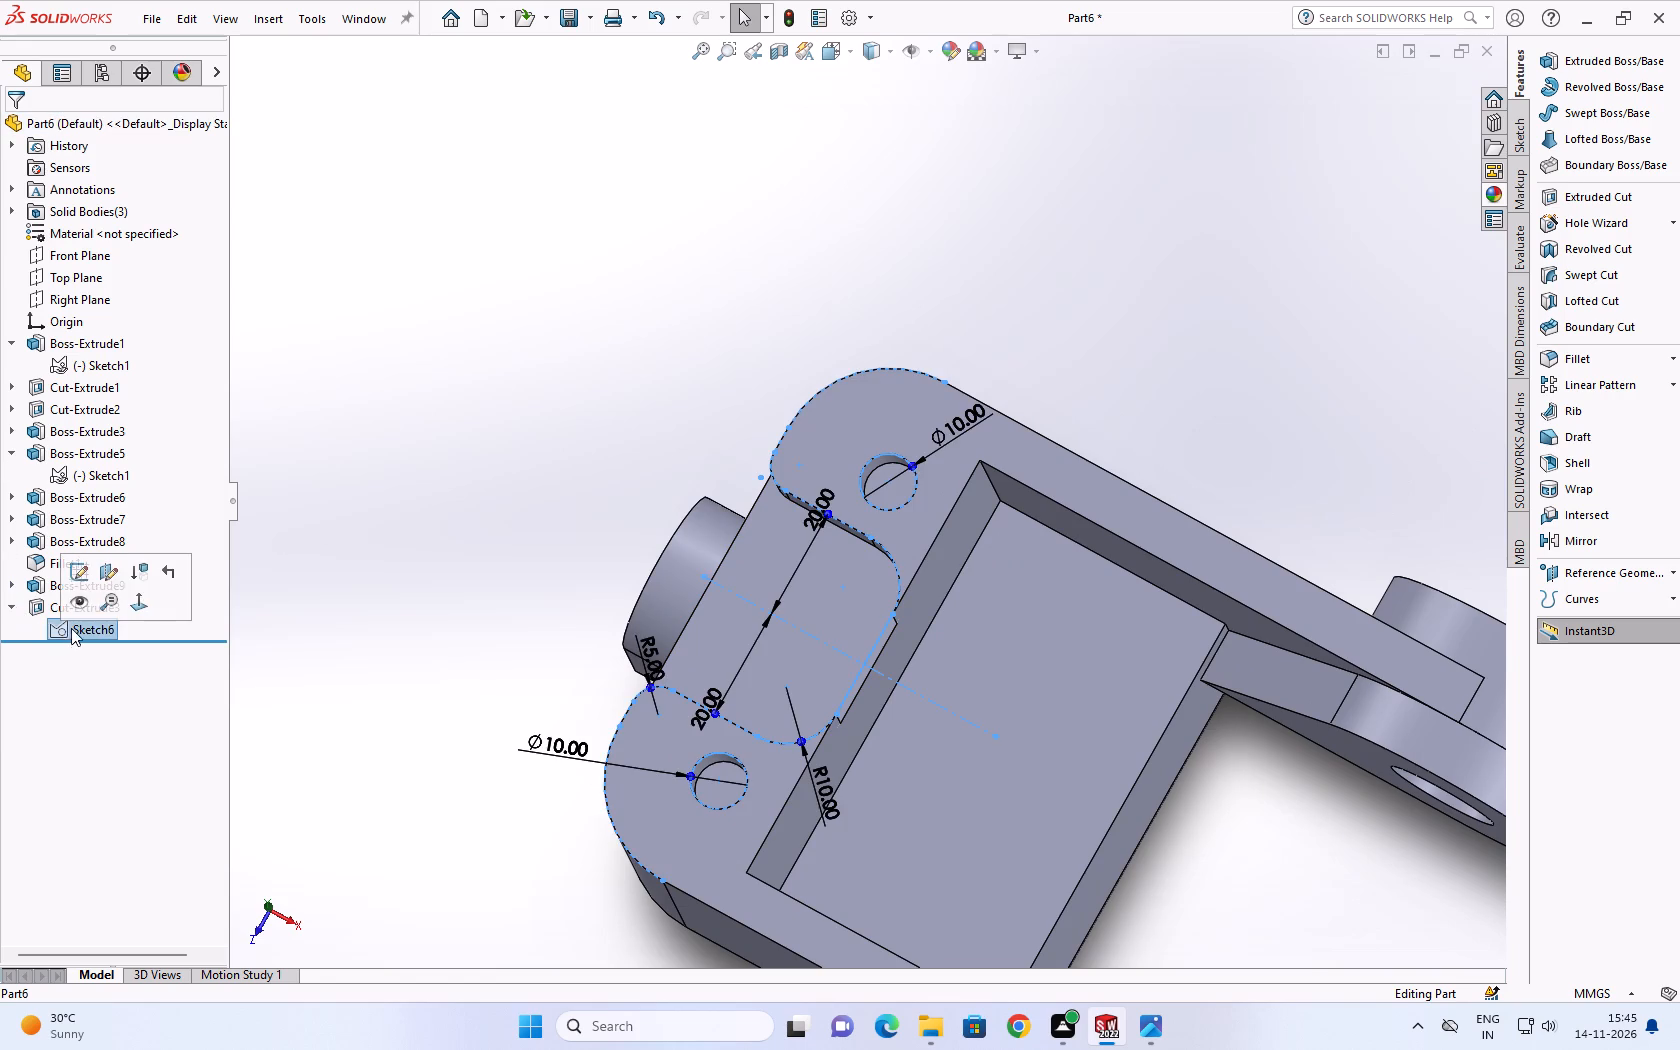
left_click(1582, 193)
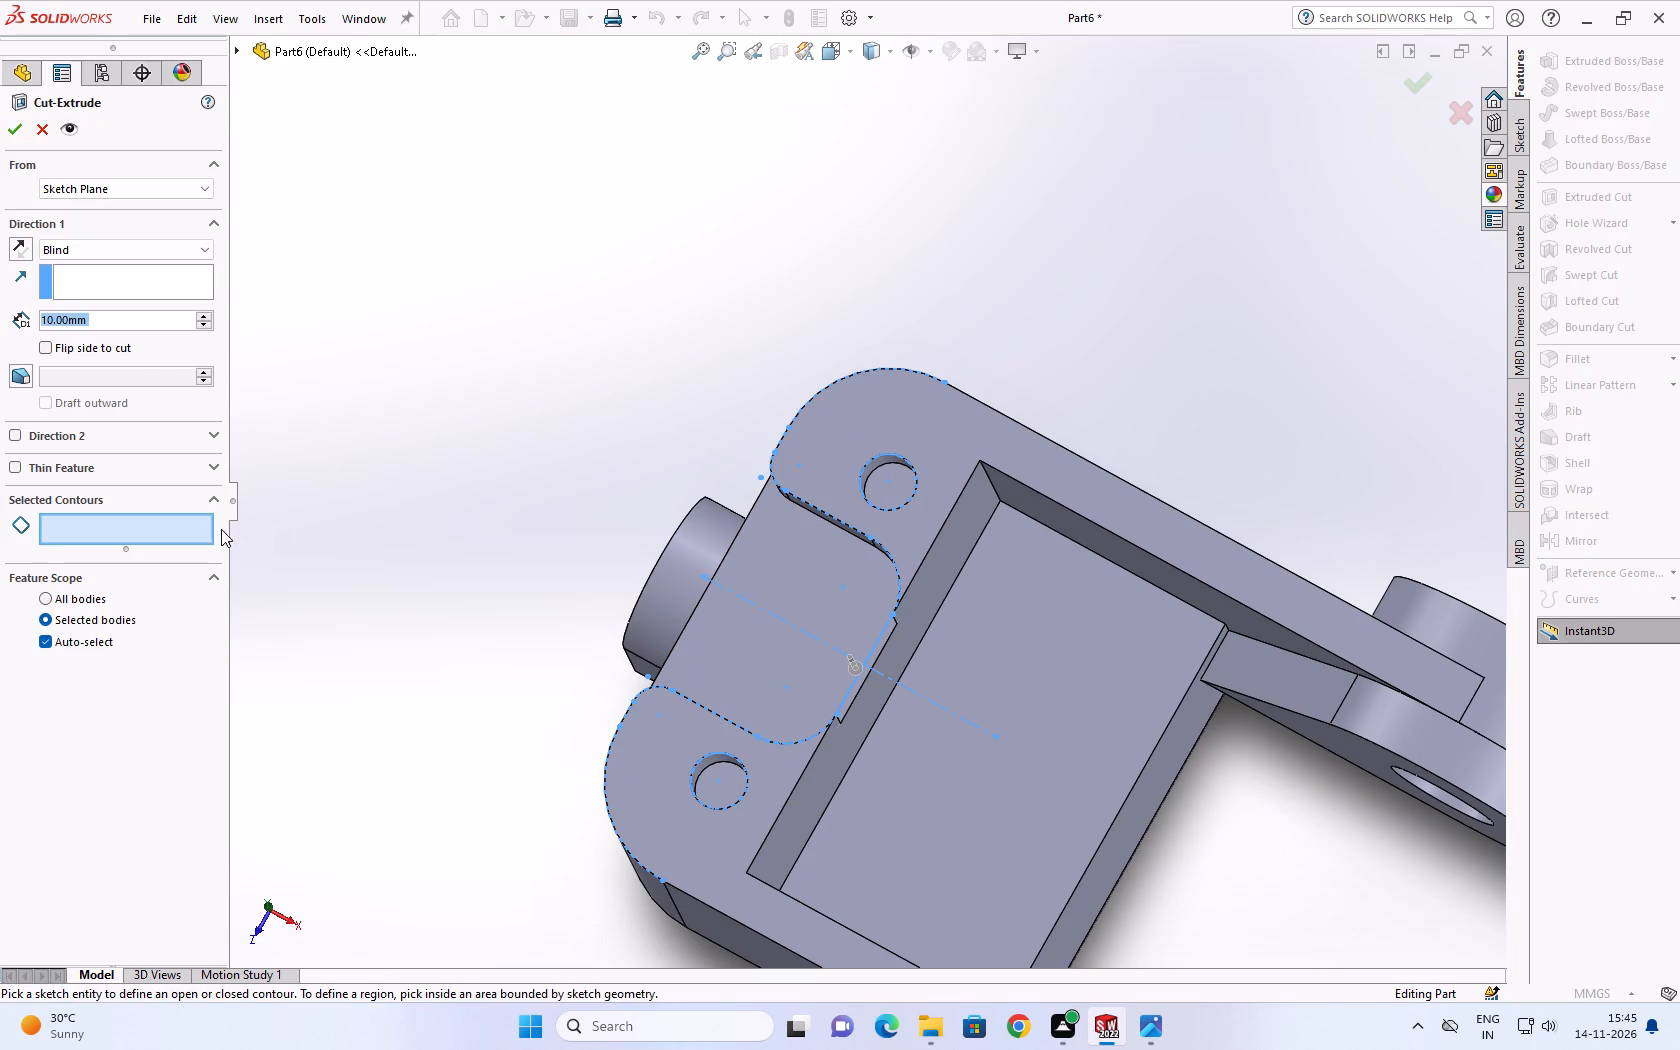
left_click(881, 469)
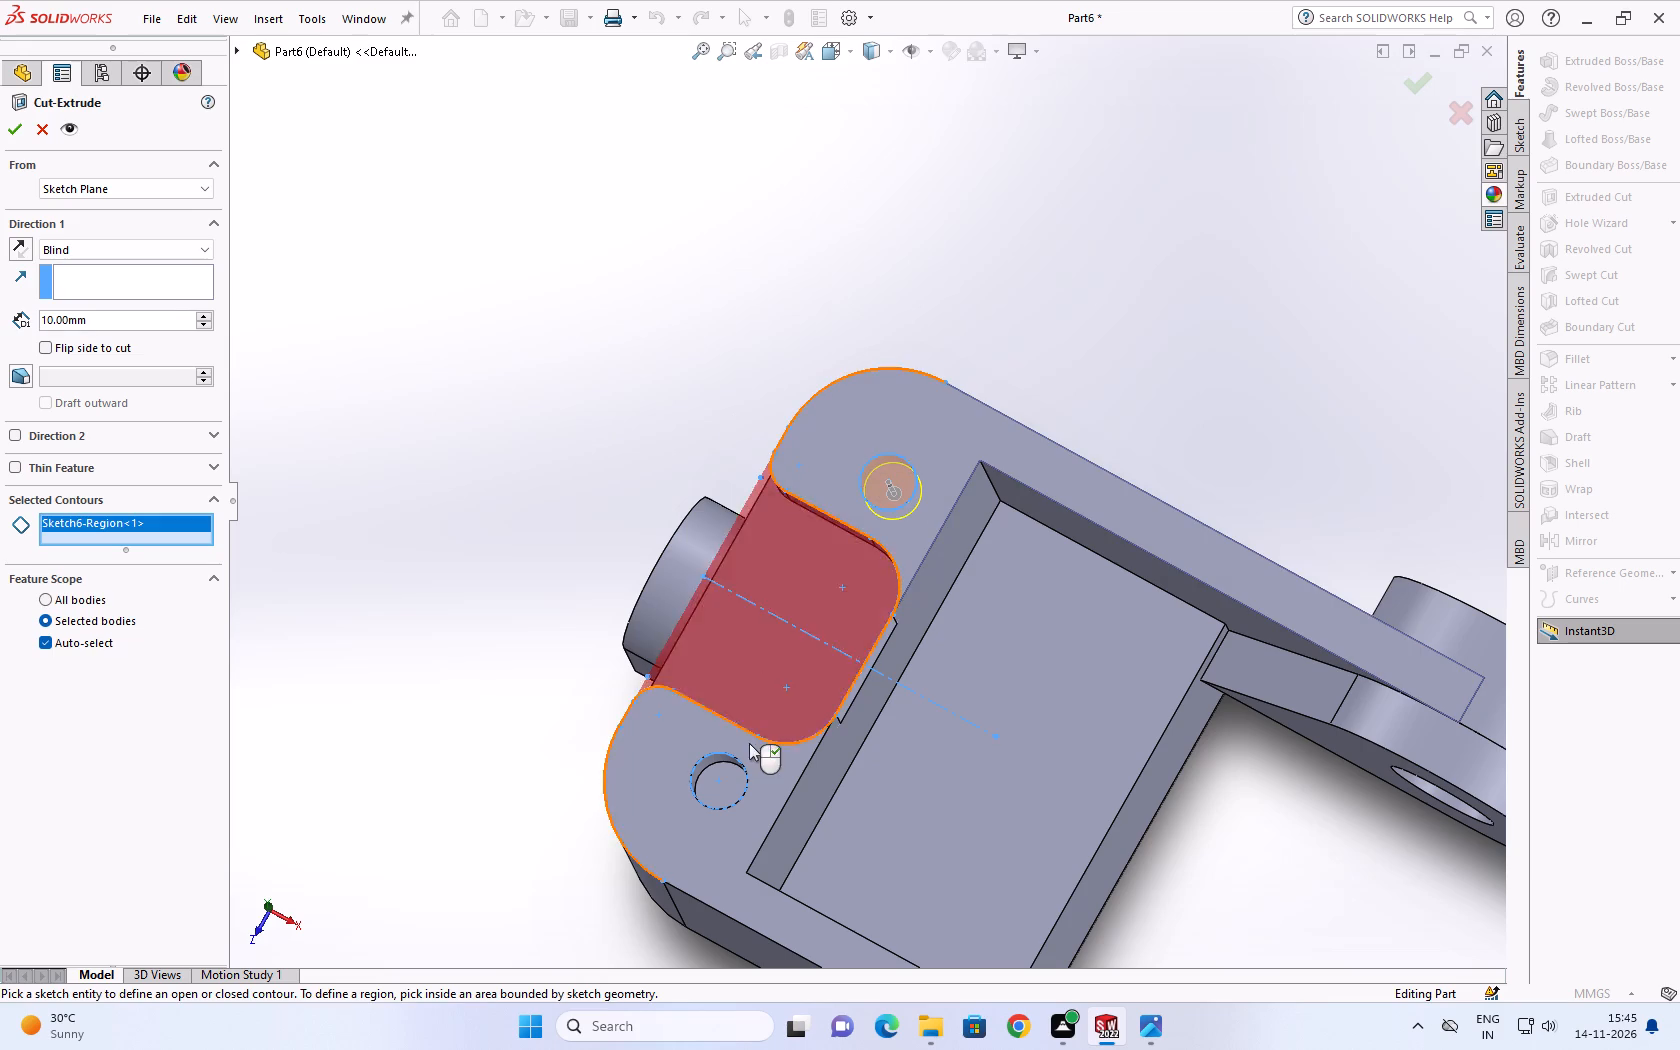
left_click(722, 765)
middle_click_drag(839, 613, 873, 405)
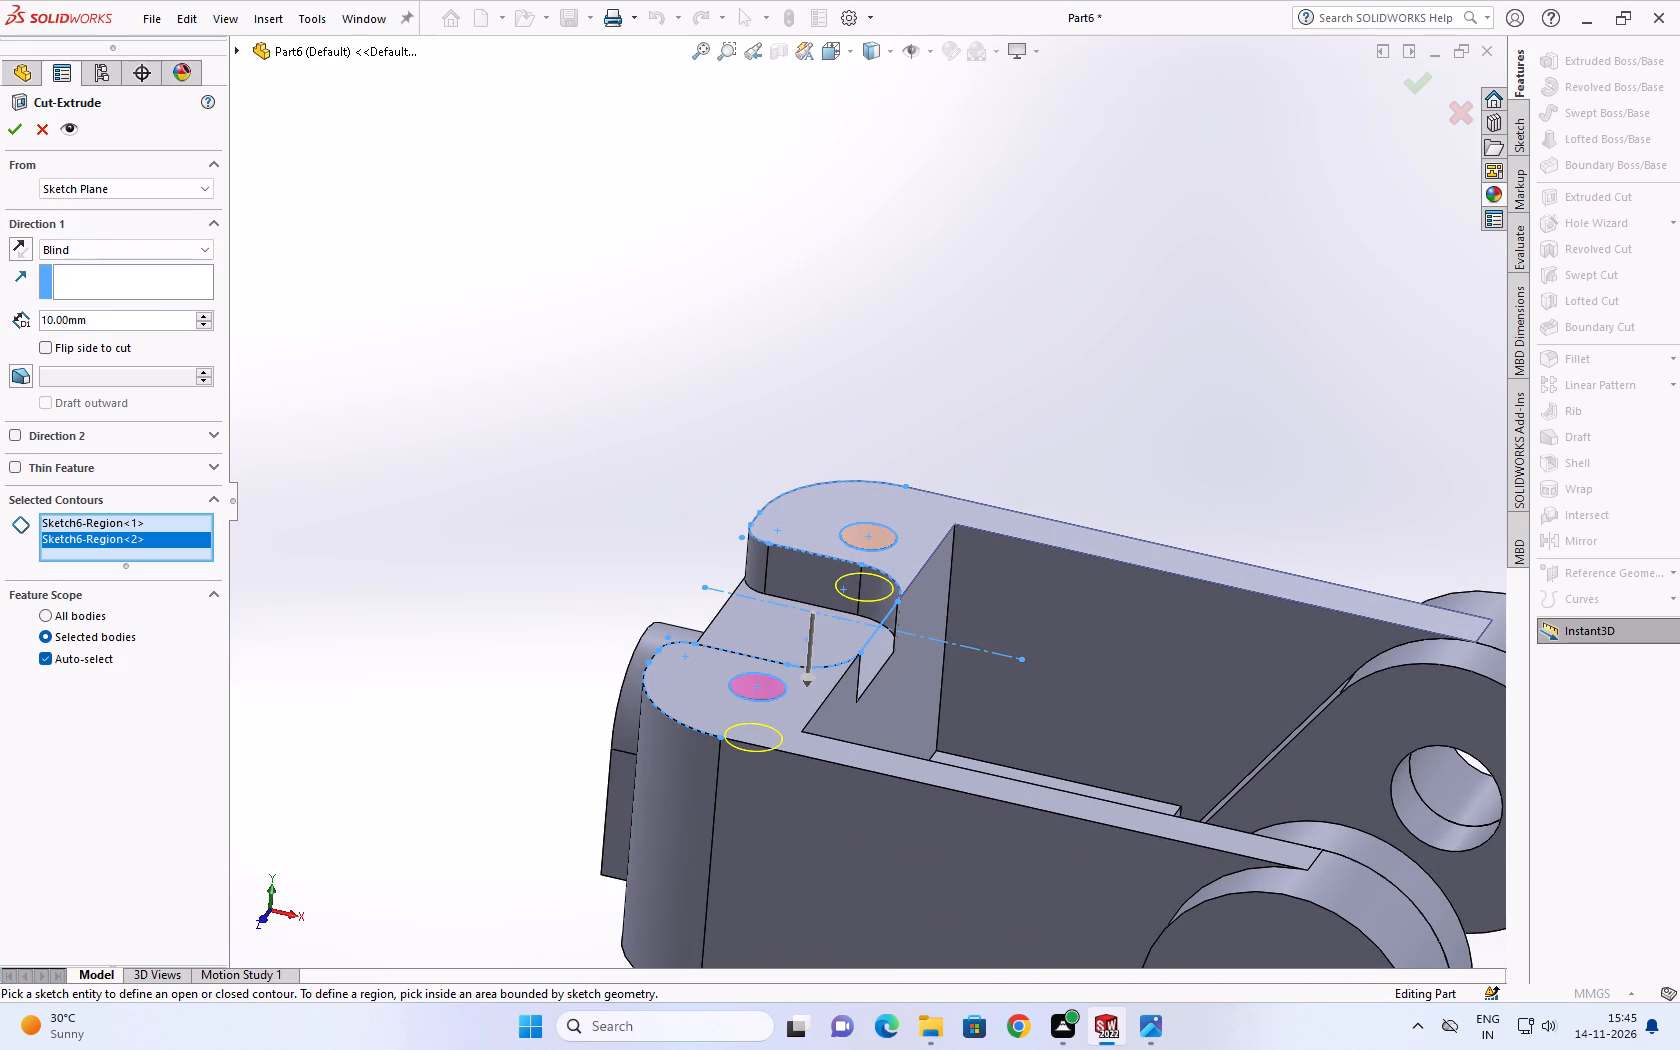
triple_click(200, 315)
triple_click(200, 315)
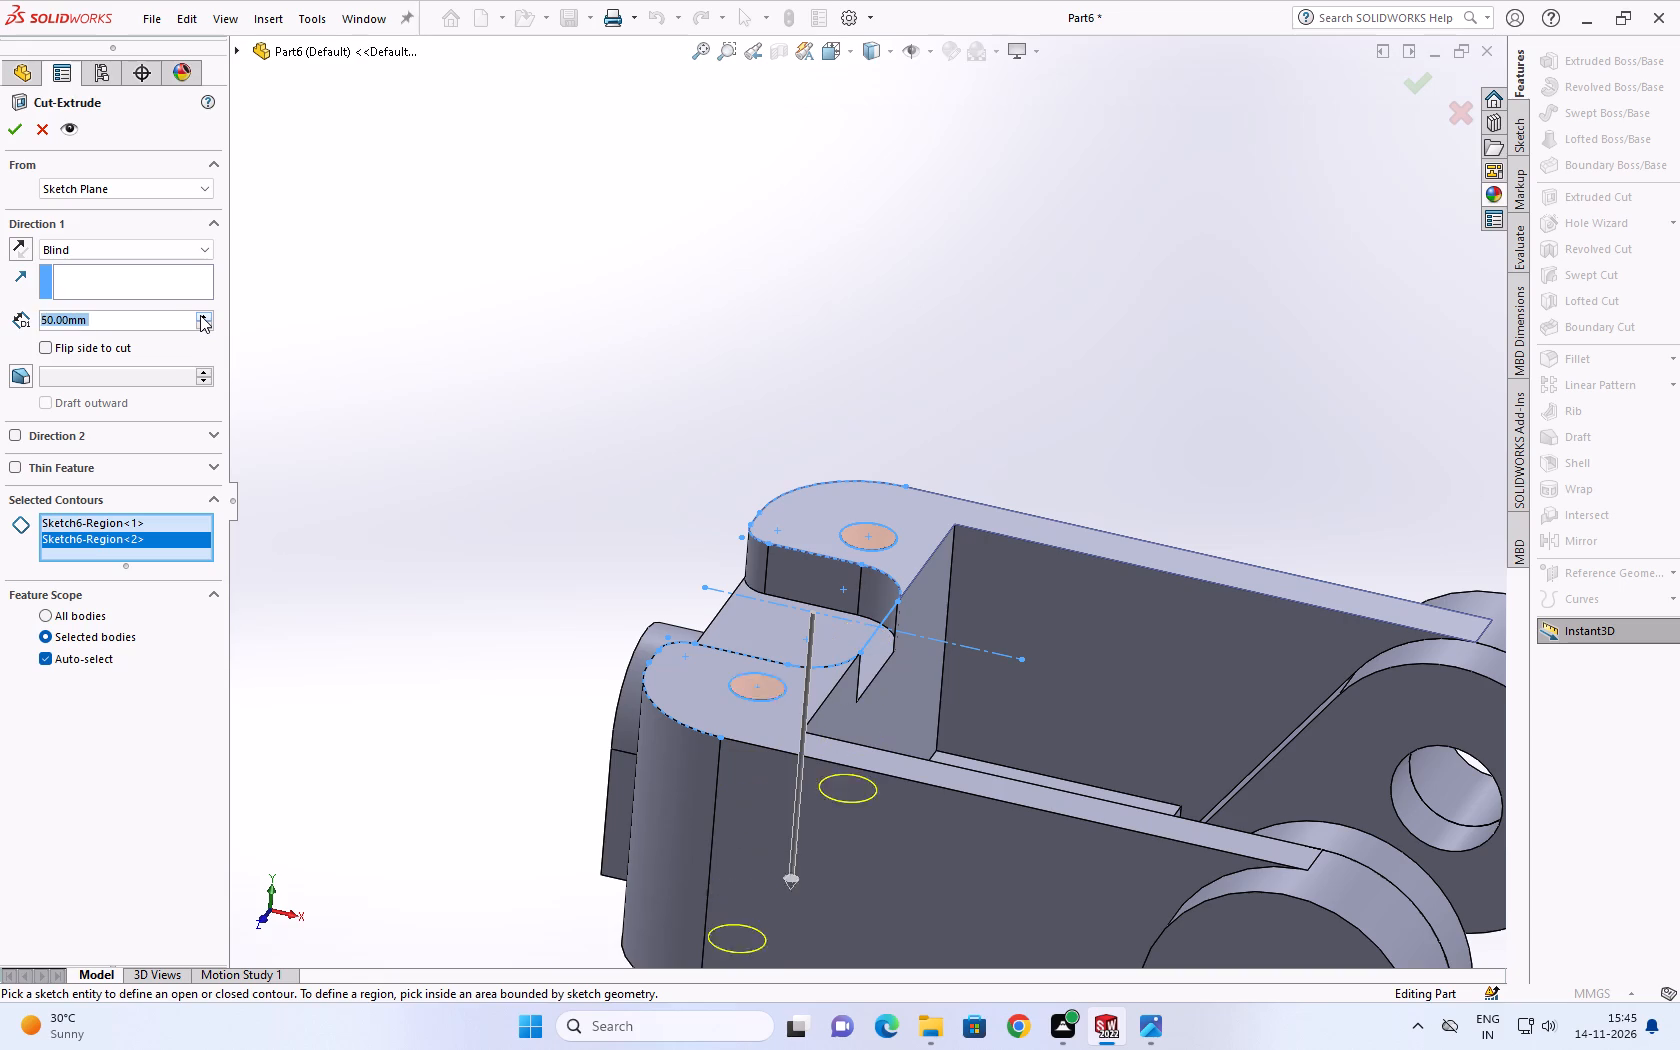
left_click(200, 315)
middle_click_drag(610, 275, 810, 114)
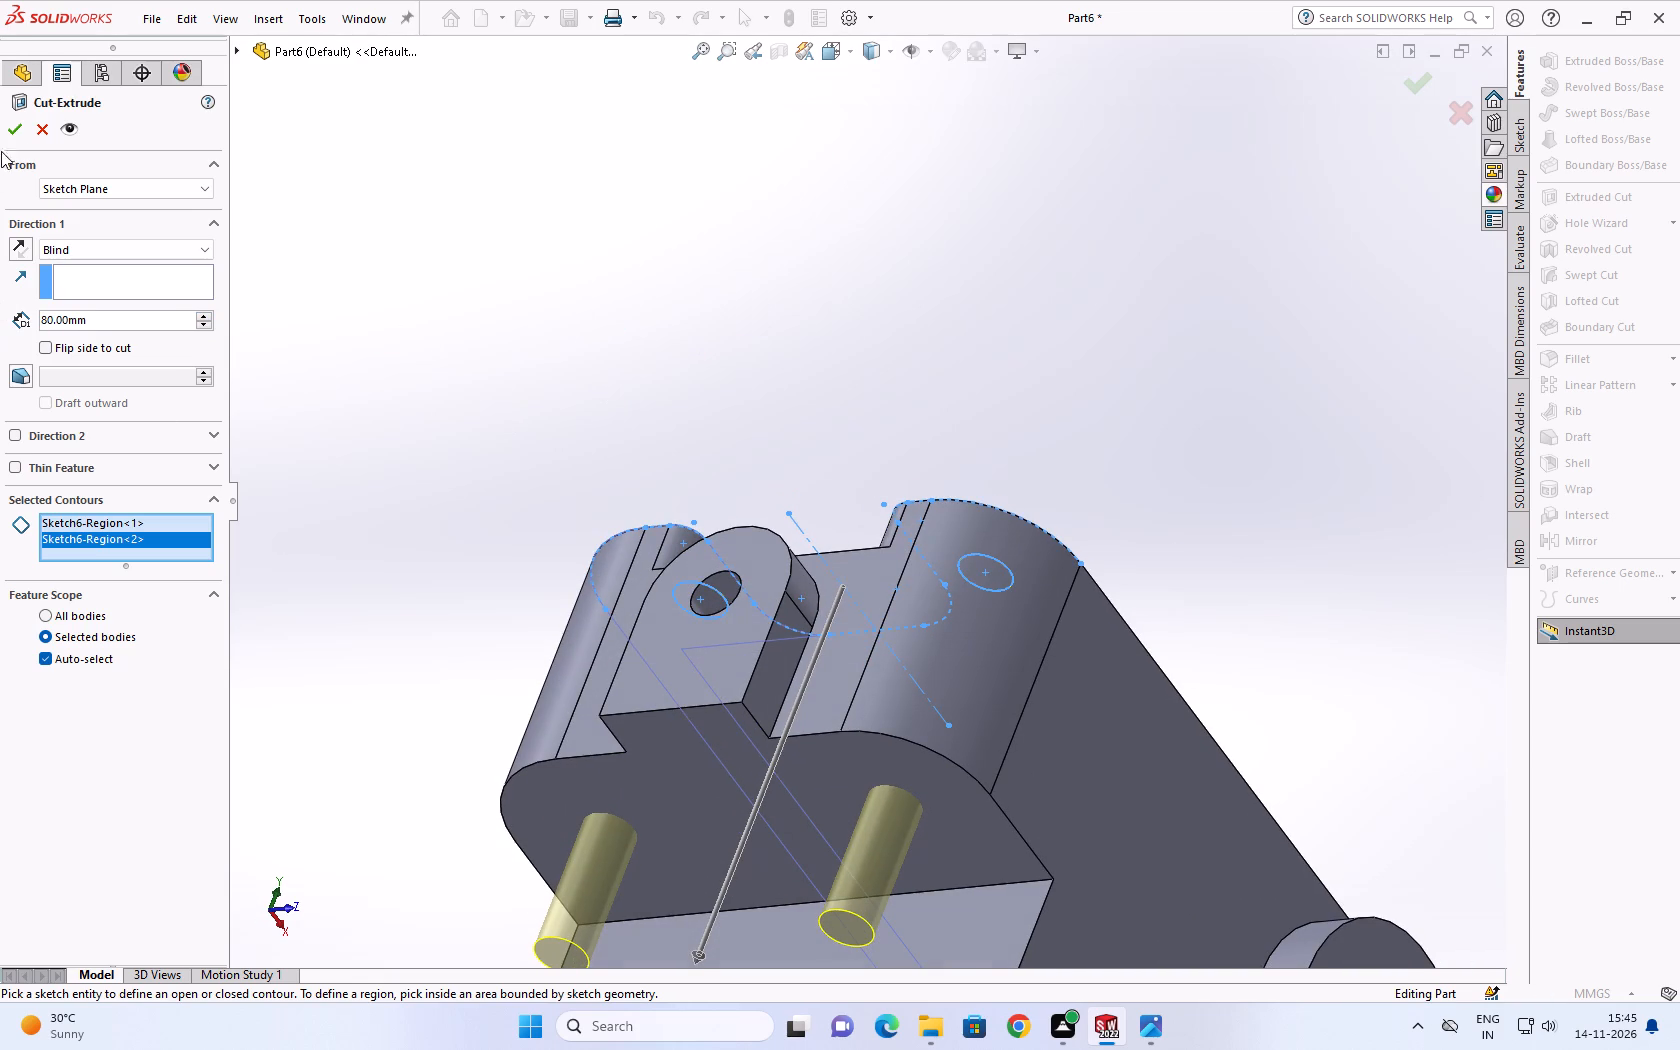
left_click(11, 123)
Reuse Sketch4 to cut only the rear lug's 10 mm circle blind to 80 mm through the wall behind it.
scroll(985, 389, "up", 1)
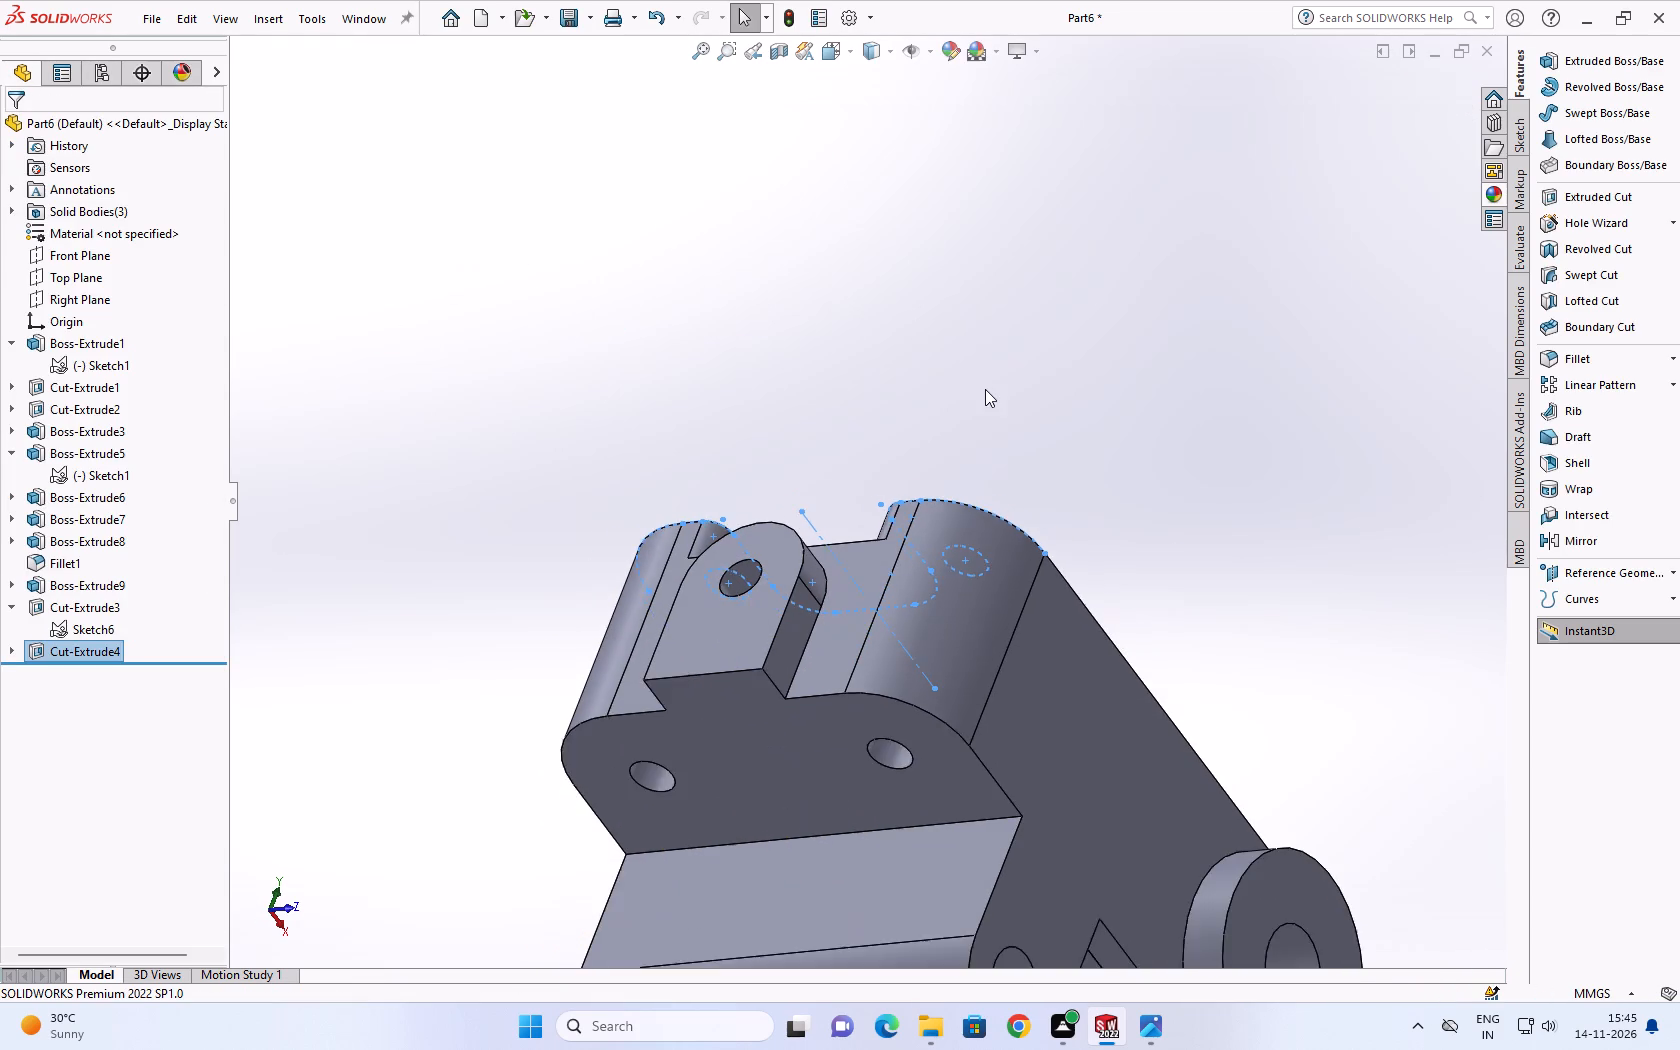
middle_click_drag(986, 391, 964, 573)
scroll(845, 591, "down", 3)
scroll(872, 565, "up", 1)
middle_click_drag(872, 565, 805, 667)
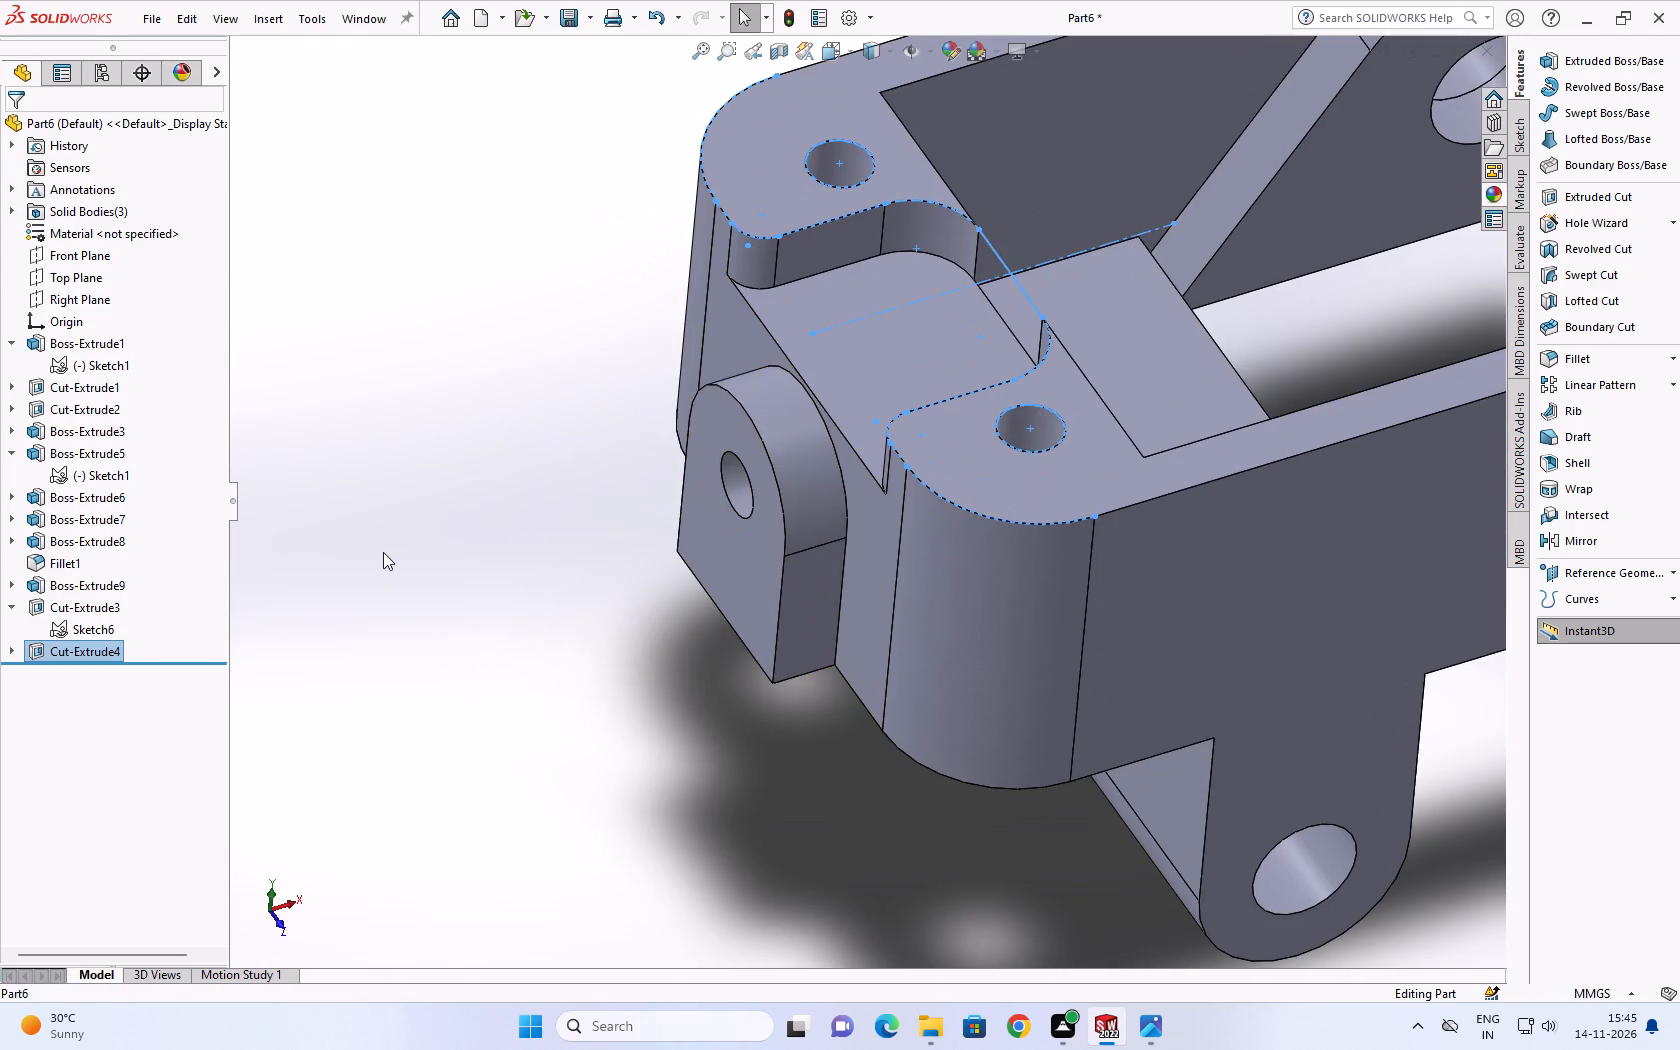
left_click(383, 552)
scroll(661, 542, "down", 3)
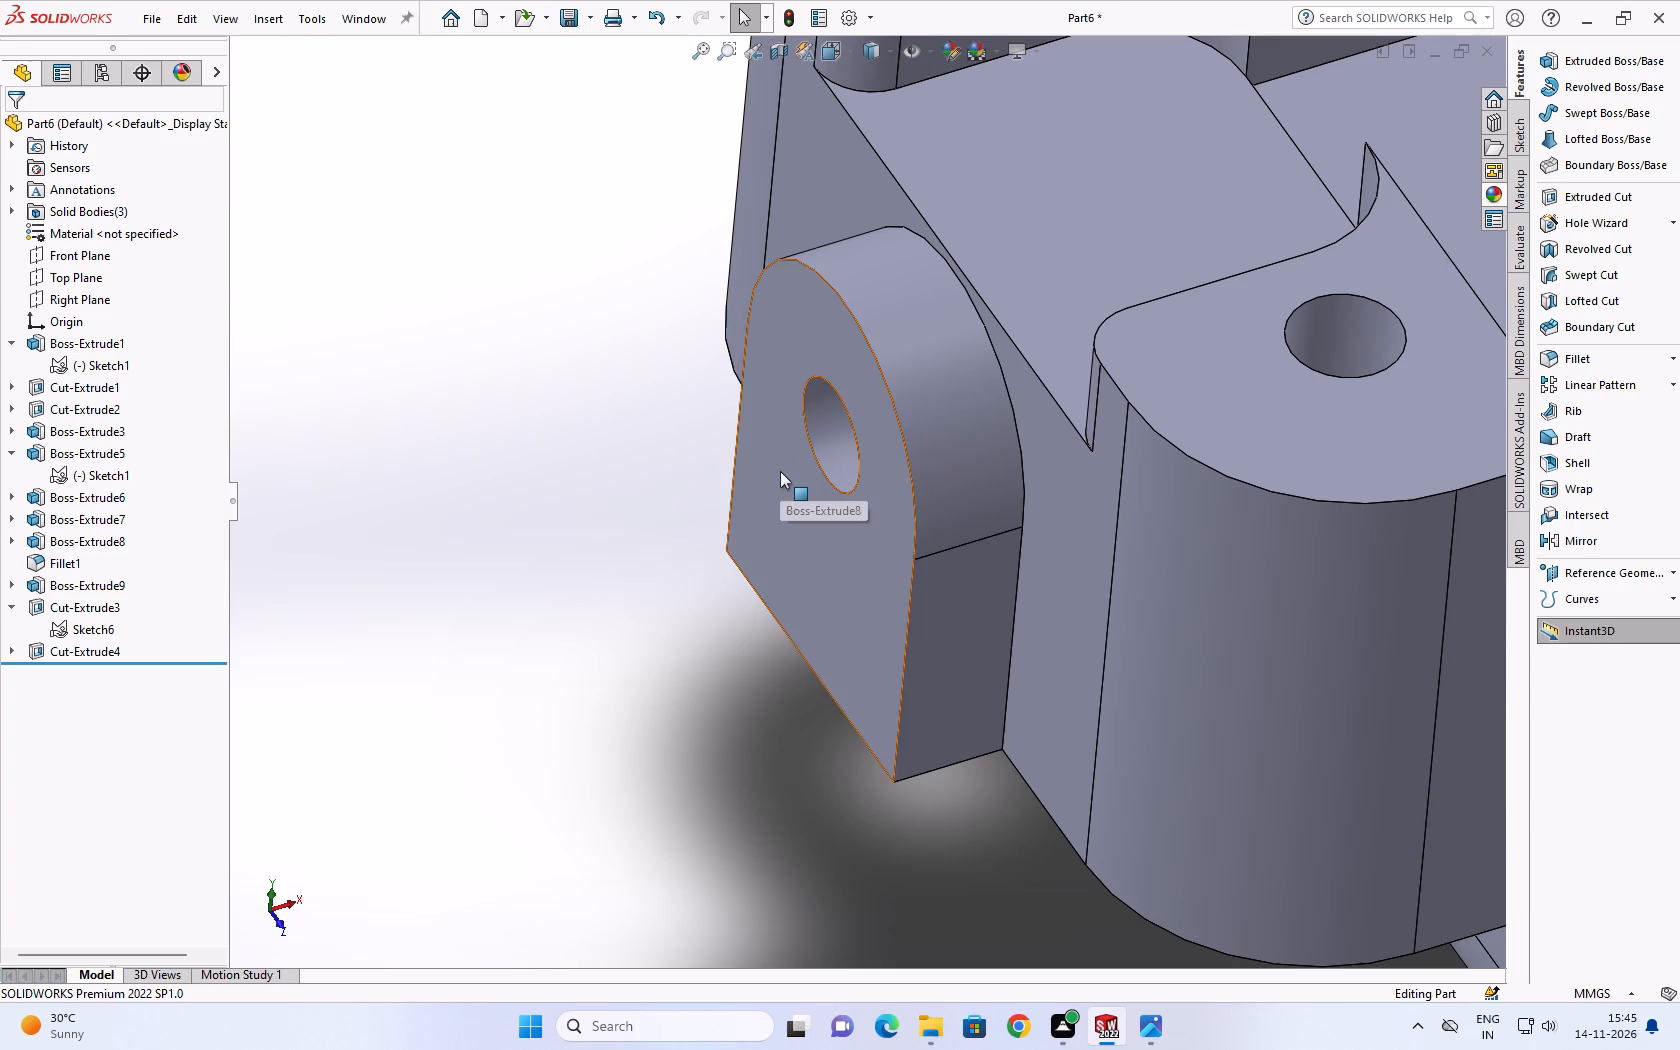
left_click(780, 471)
left_click(19, 539)
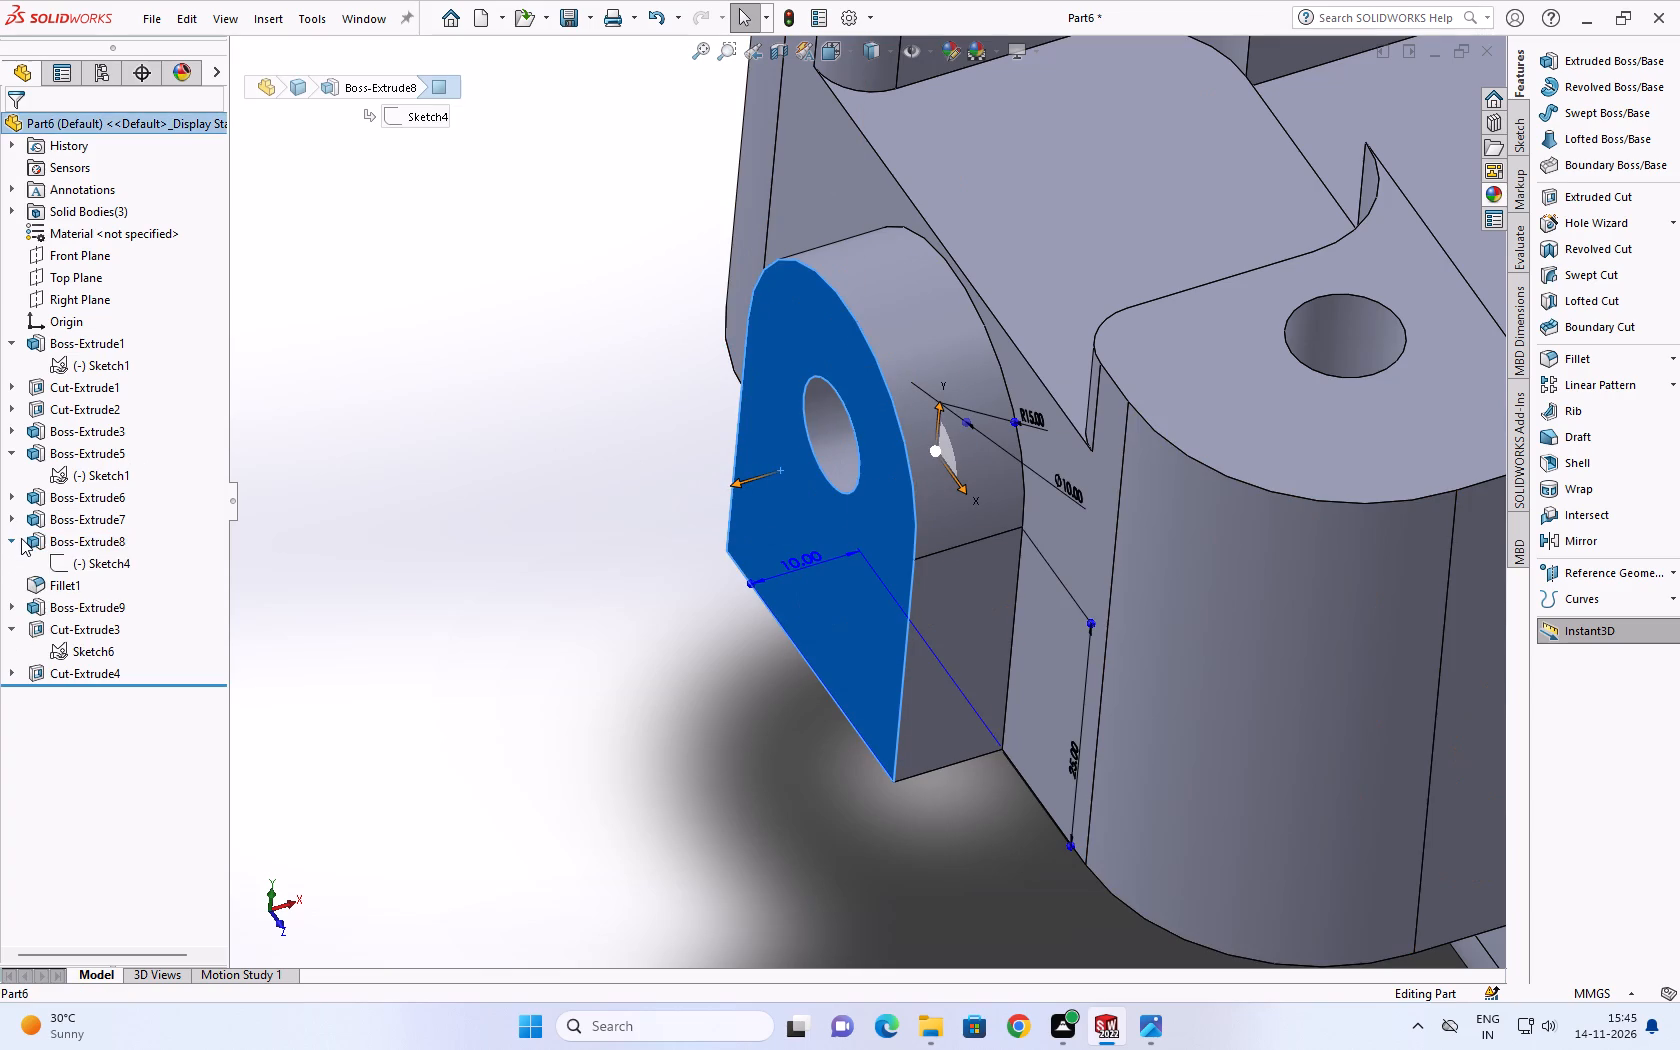
left_click(53, 559)
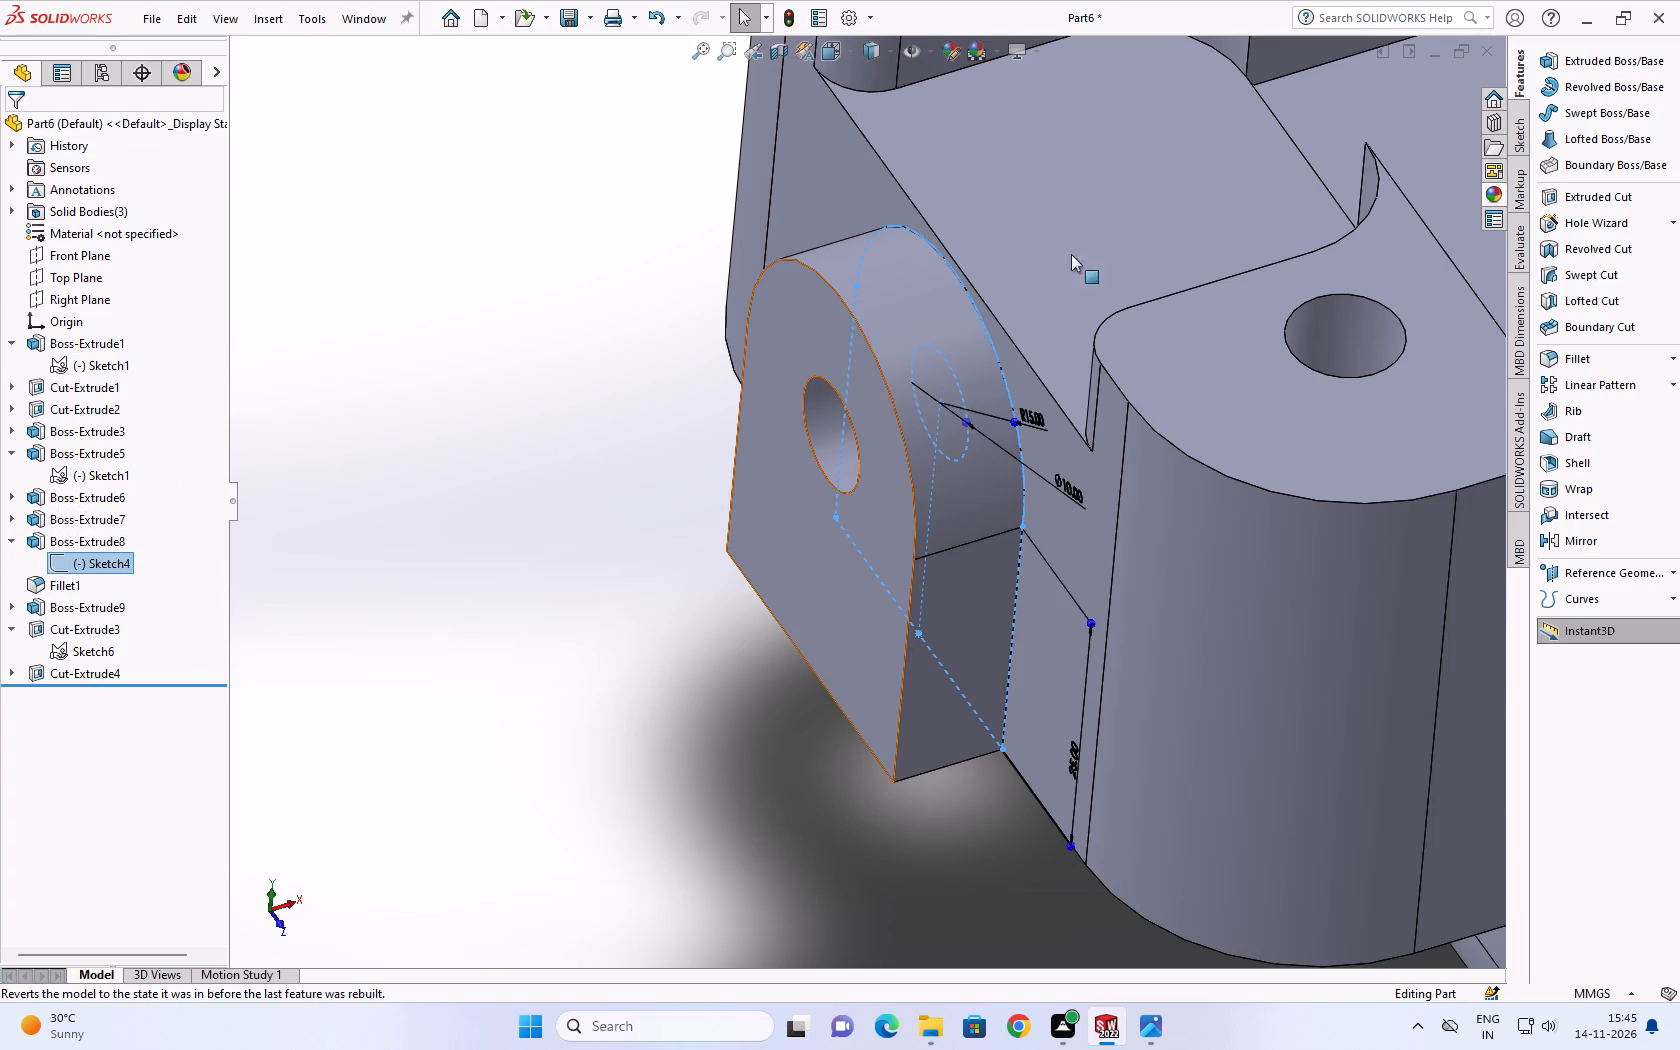
left_click(1562, 199)
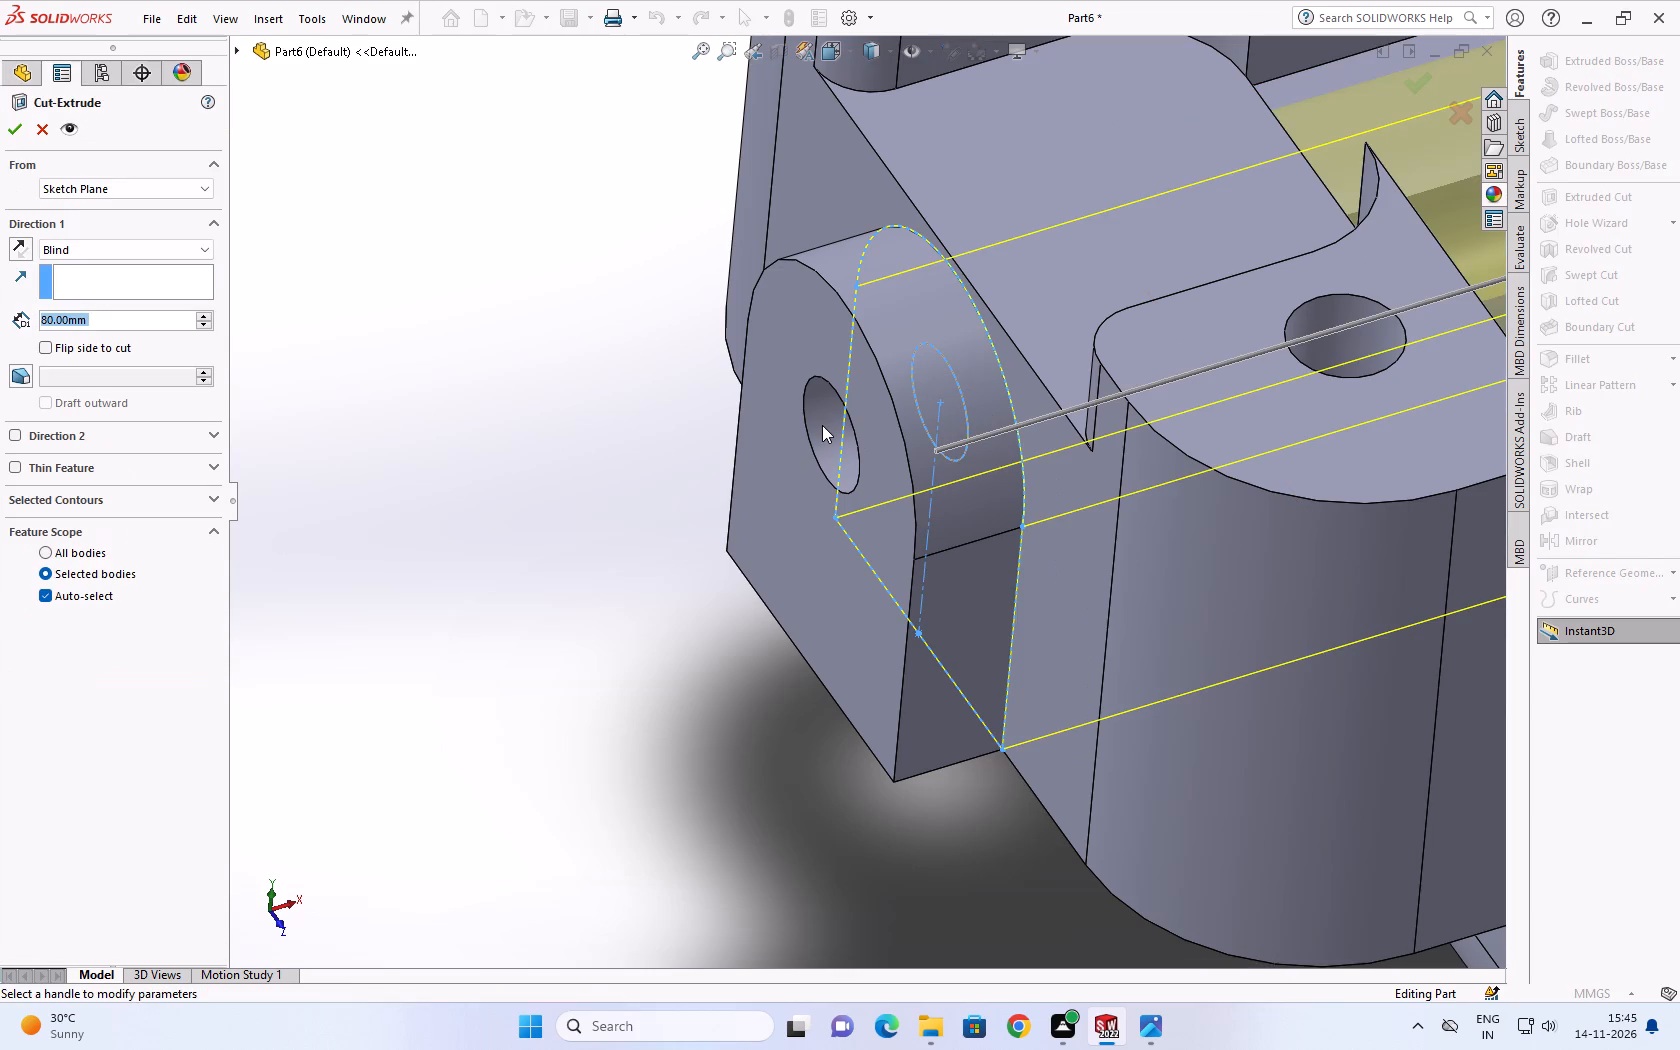
left_click(76, 498)
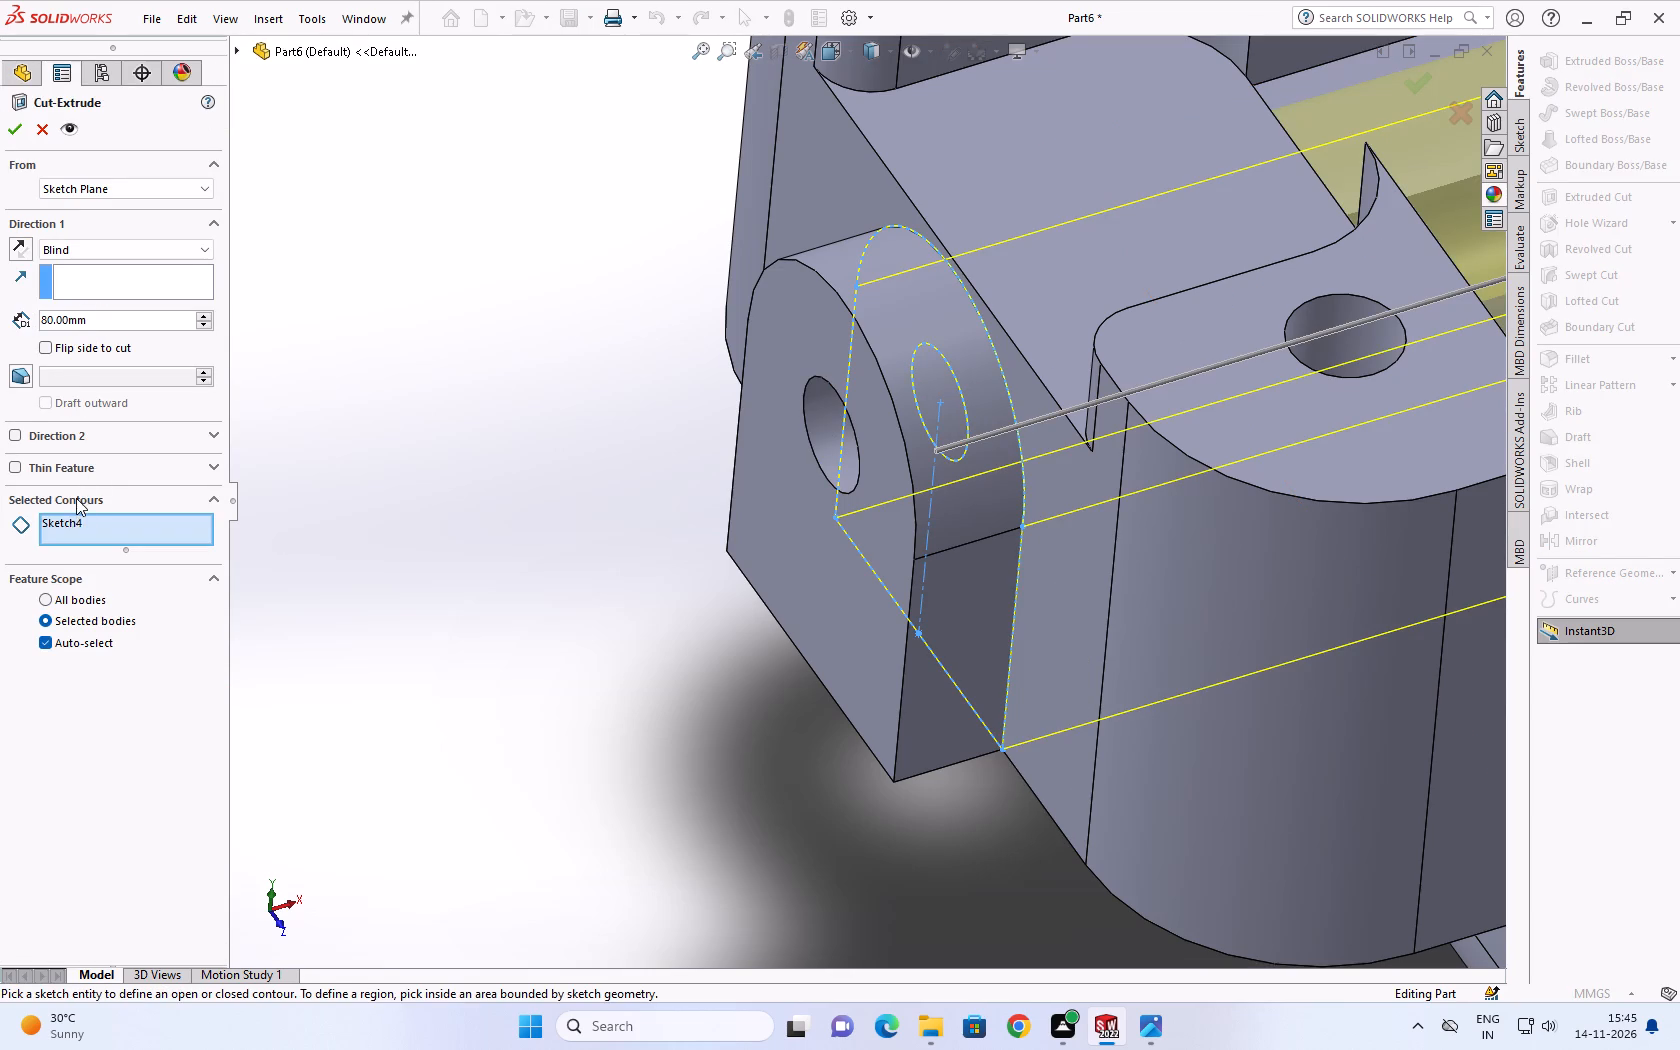
left_click(69, 524)
right_click(69, 524)
left_click(121, 554)
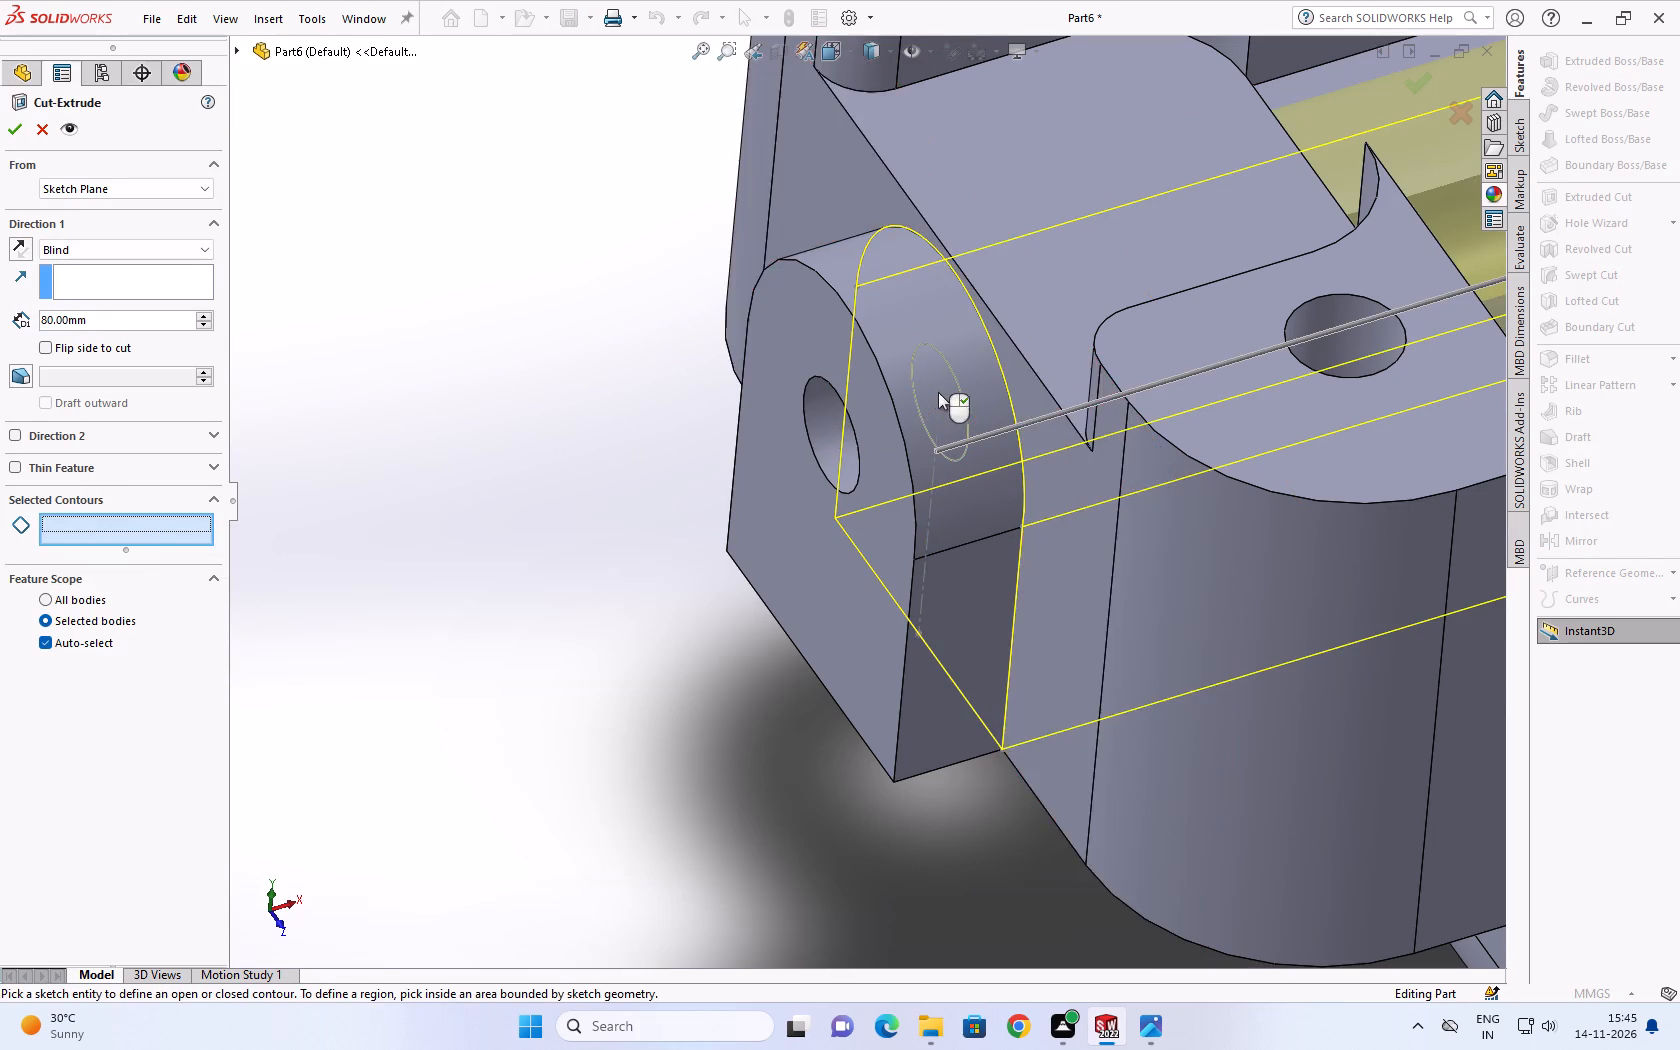
middle_click_drag(938, 392, 1081, 339)
scroll(980, 370, "down", 1)
left_click(879, 414)
scroll(949, 375, "up", 1)
middle_click_drag(949, 371, 855, 537)
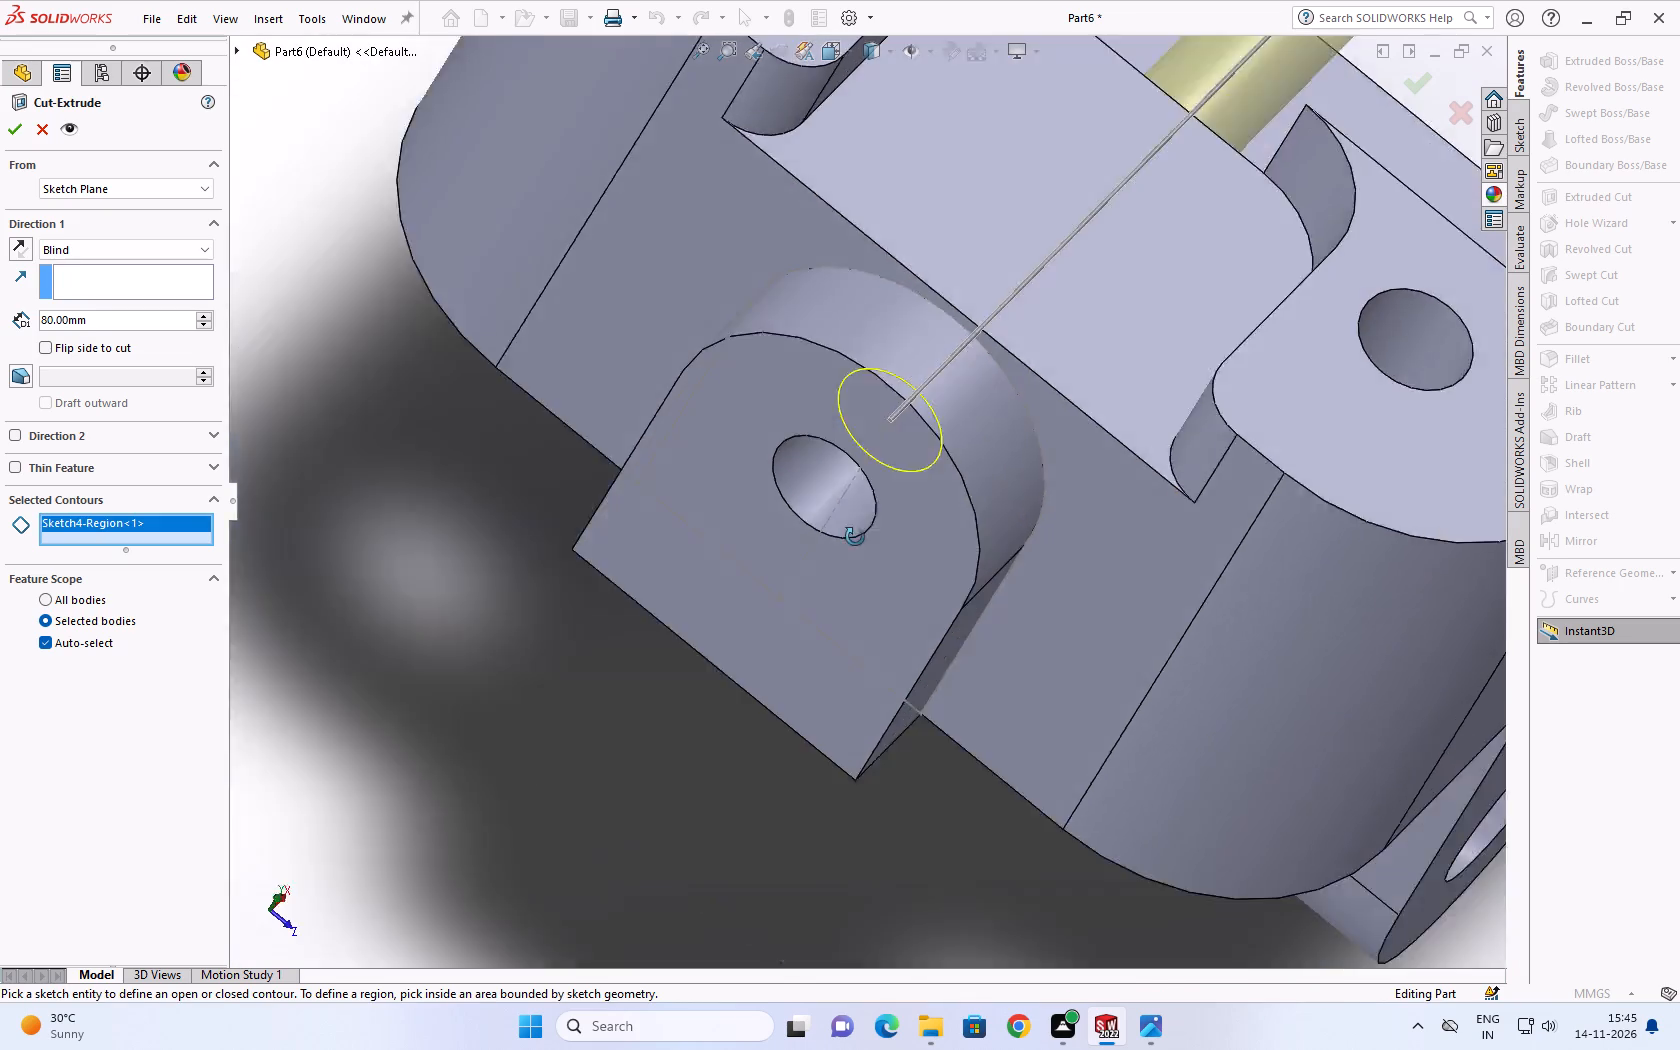
middle_click_drag(855, 537, 848, 545)
scroll(861, 523, "up", 6)
middle_click_drag(871, 451, 679, 517)
left_click(16, 132)
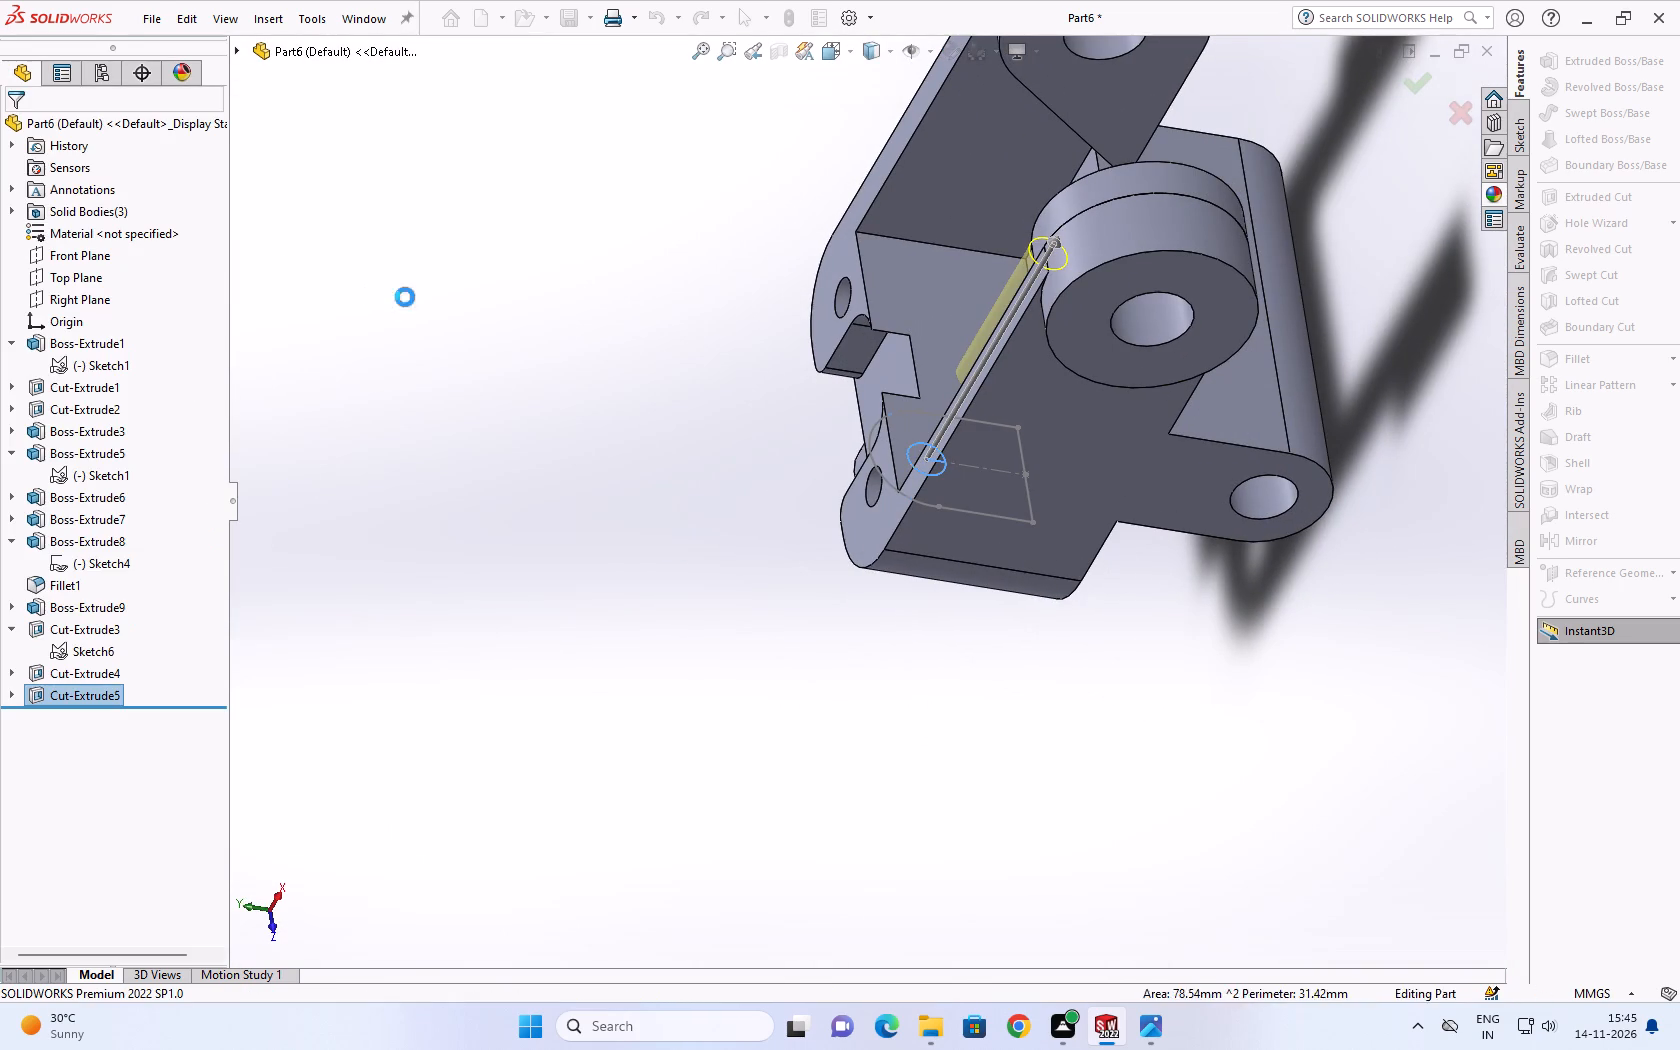
left_click(450, 297)
Examine the whole clevis from several angles, including the rear recess, corner holes, rear lug and fork eyes.
middle_click_drag(650, 324, 837, 353)
scroll(836, 353, "up", 3)
scroll(867, 323, "down", 2)
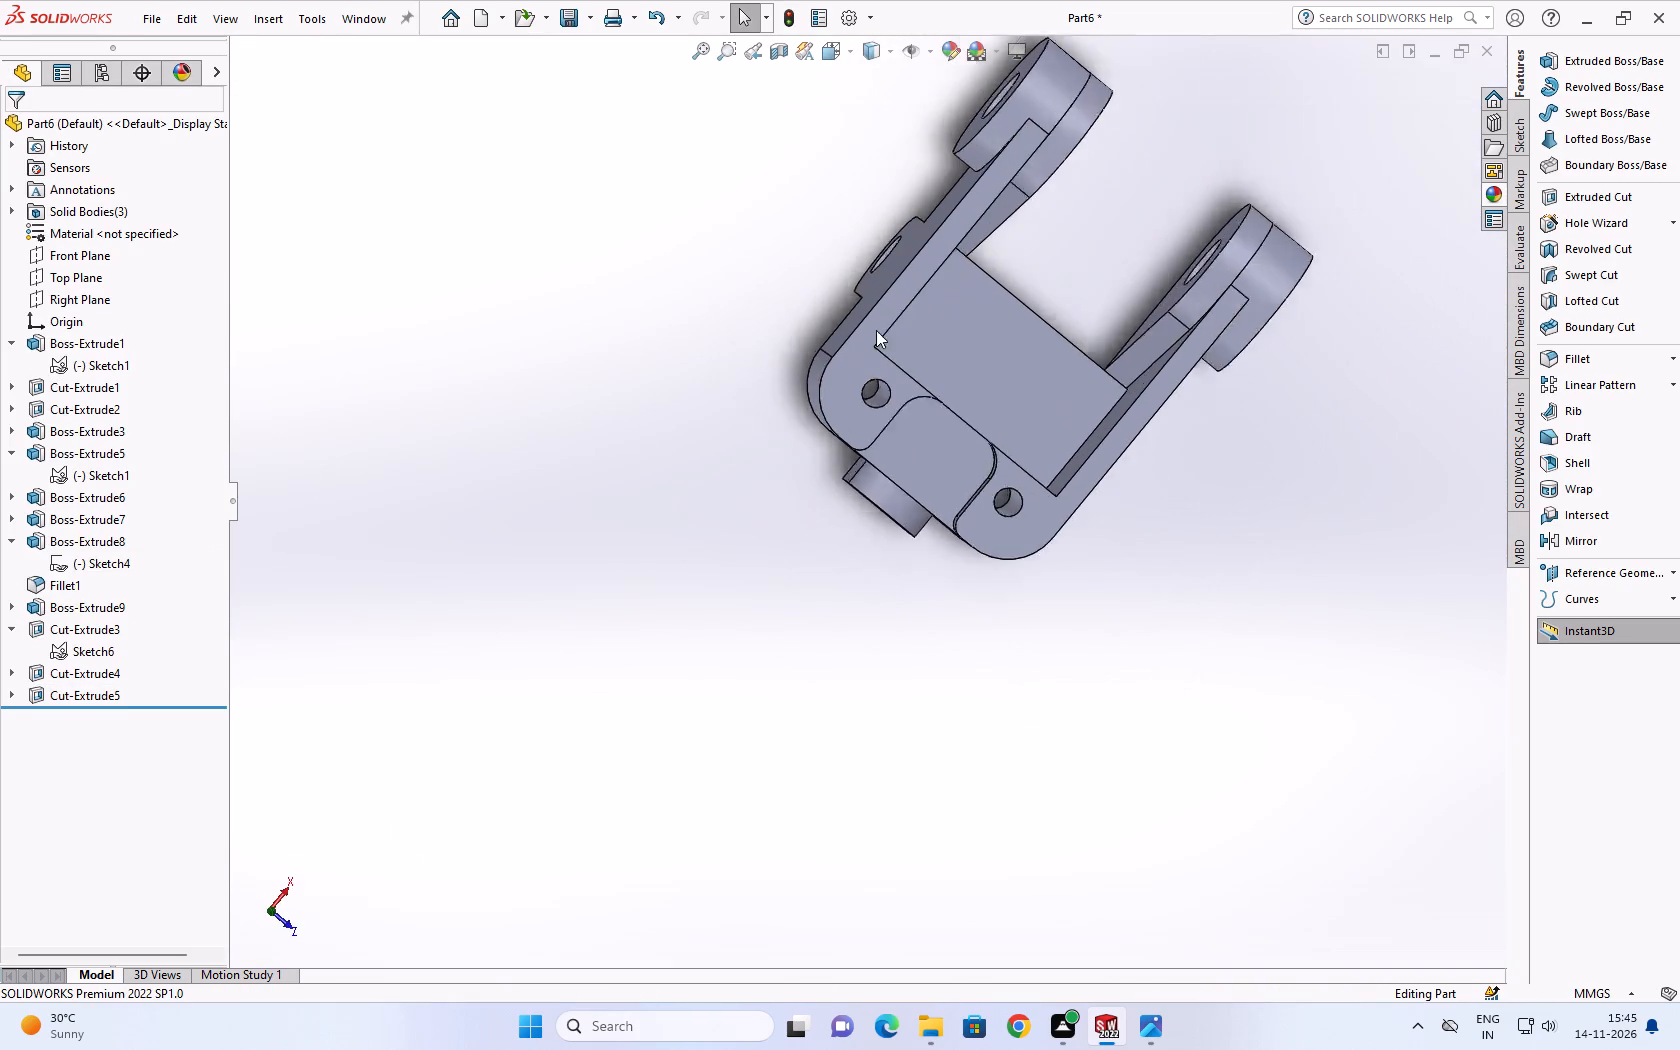
scroll(876, 330, "down", 2)
scroll(945, 401, "up", 3)
scroll(926, 452, "down", 7)
scroll(895, 541, "down", 1)
middle_click_drag(874, 515, 806, 435)
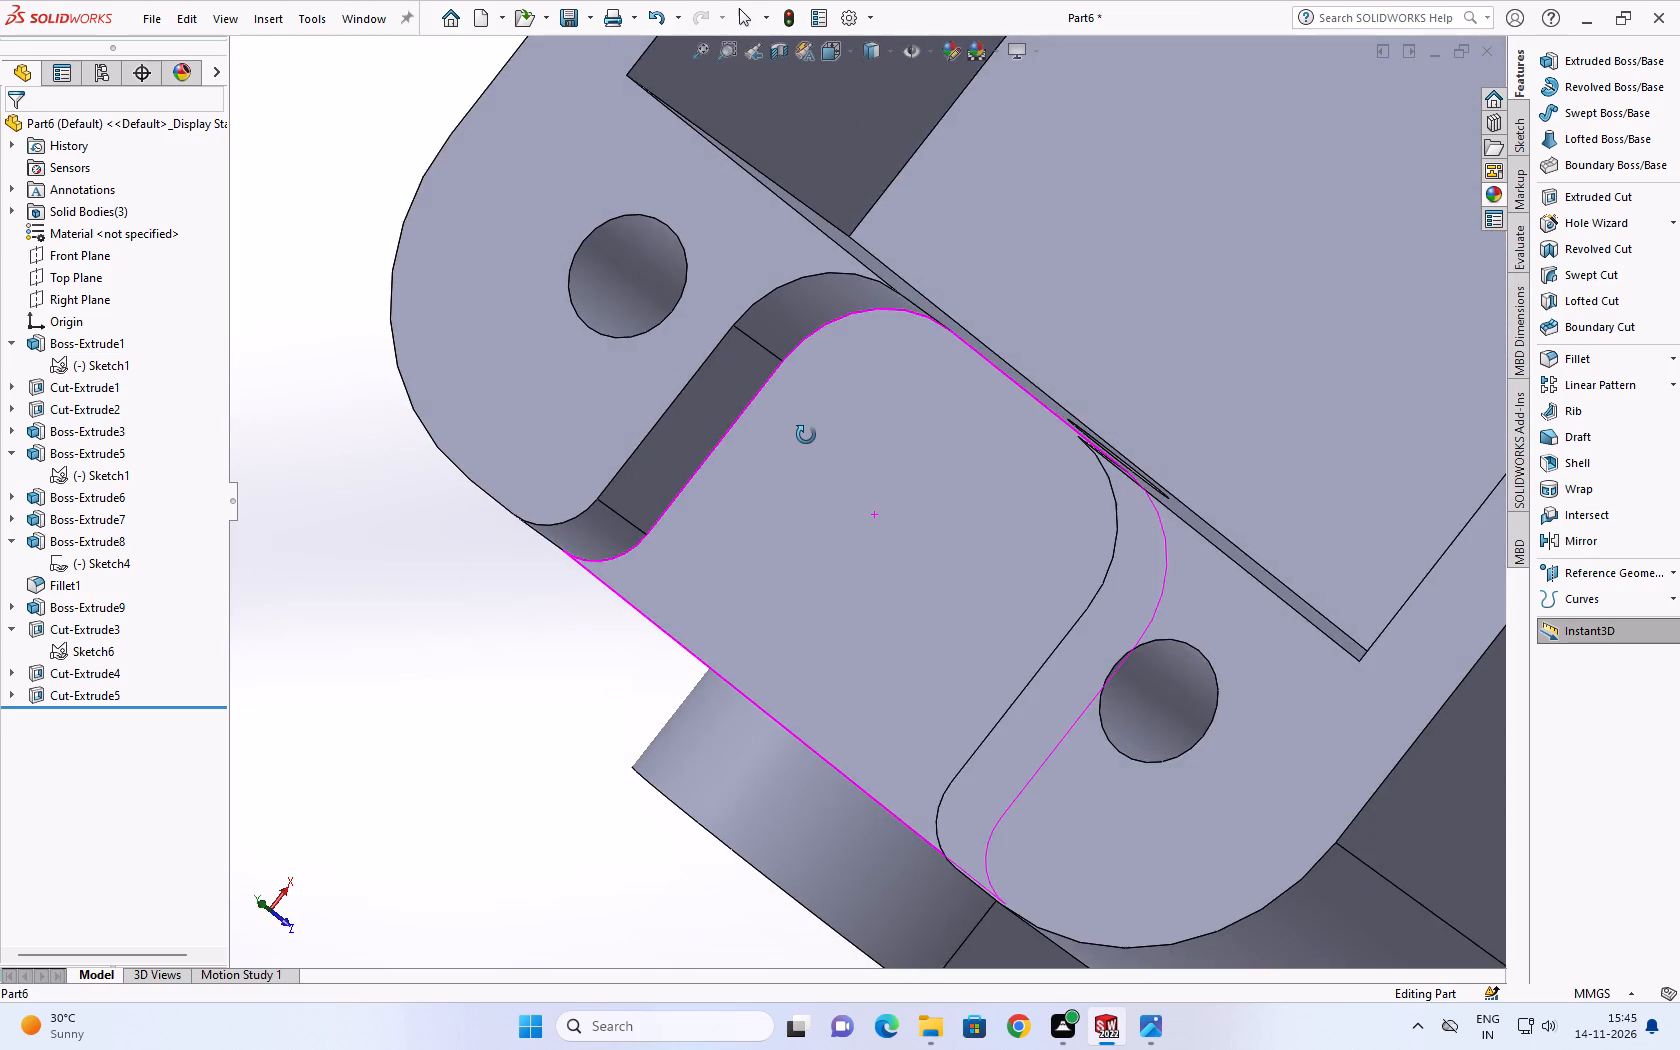
middle_click_drag(806, 435, 782, 295)
scroll(788, 356, "up", 9)
scroll(864, 305, "down", 3)
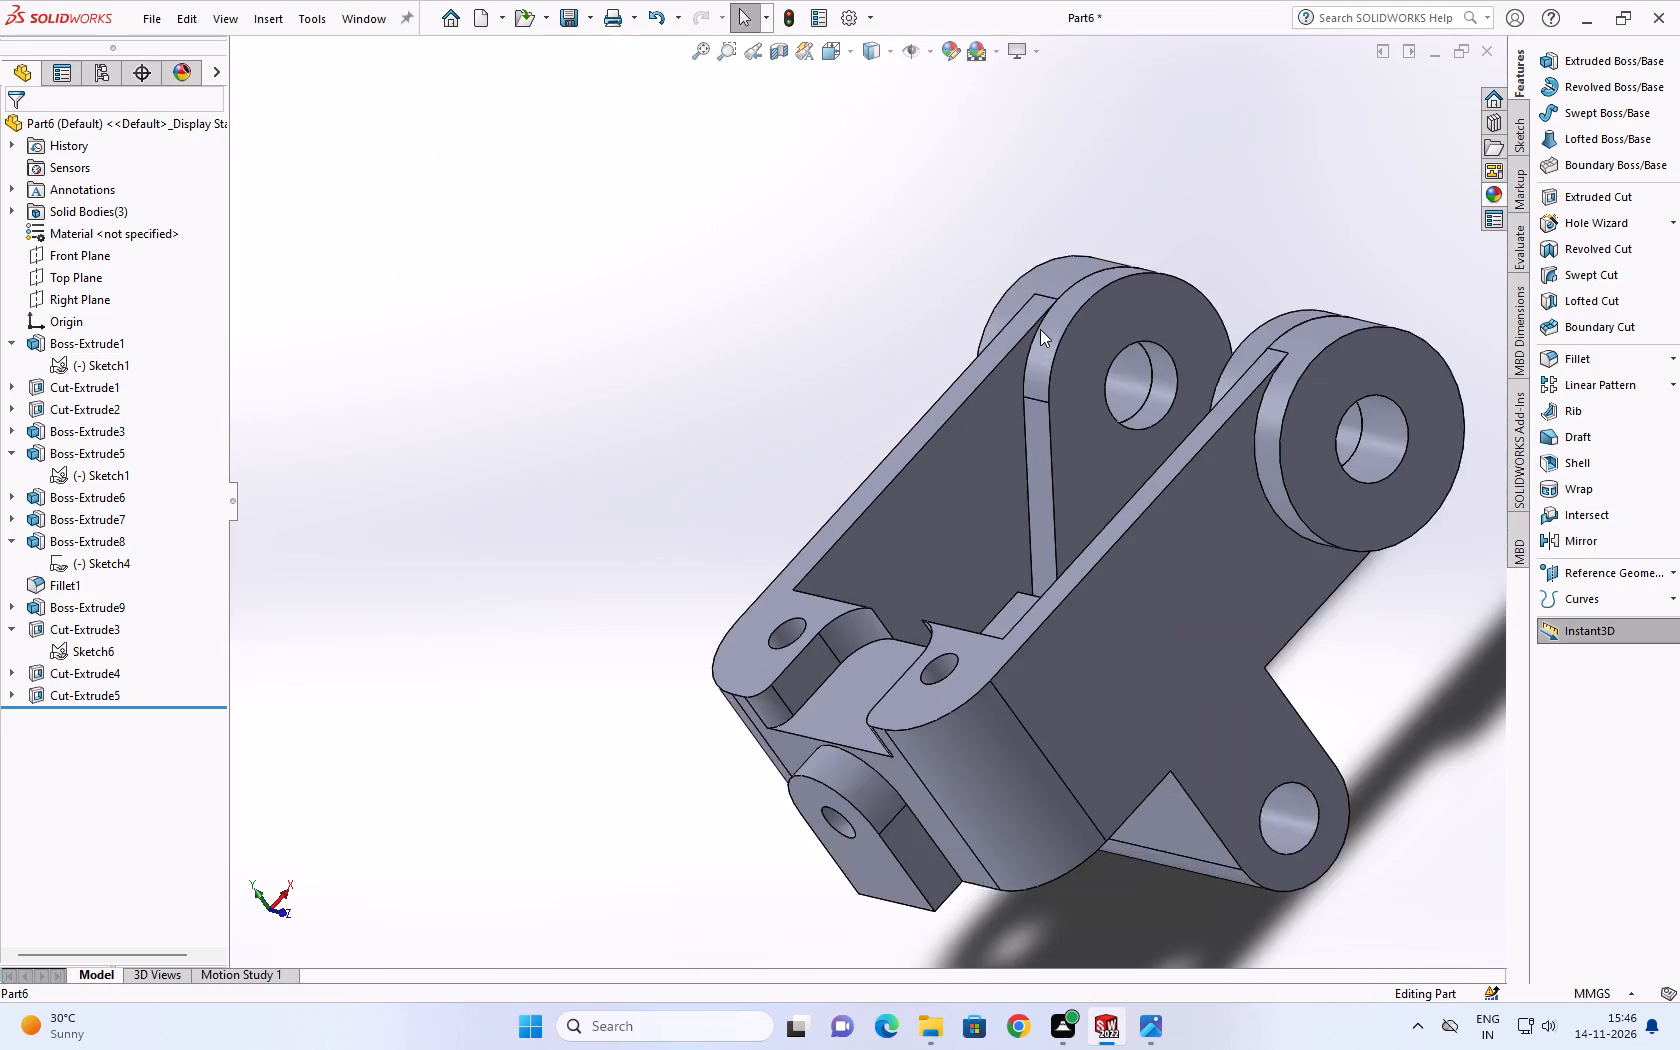
scroll(1040, 329, "down", 1)
middle_click_drag(1056, 328, 778, 507)
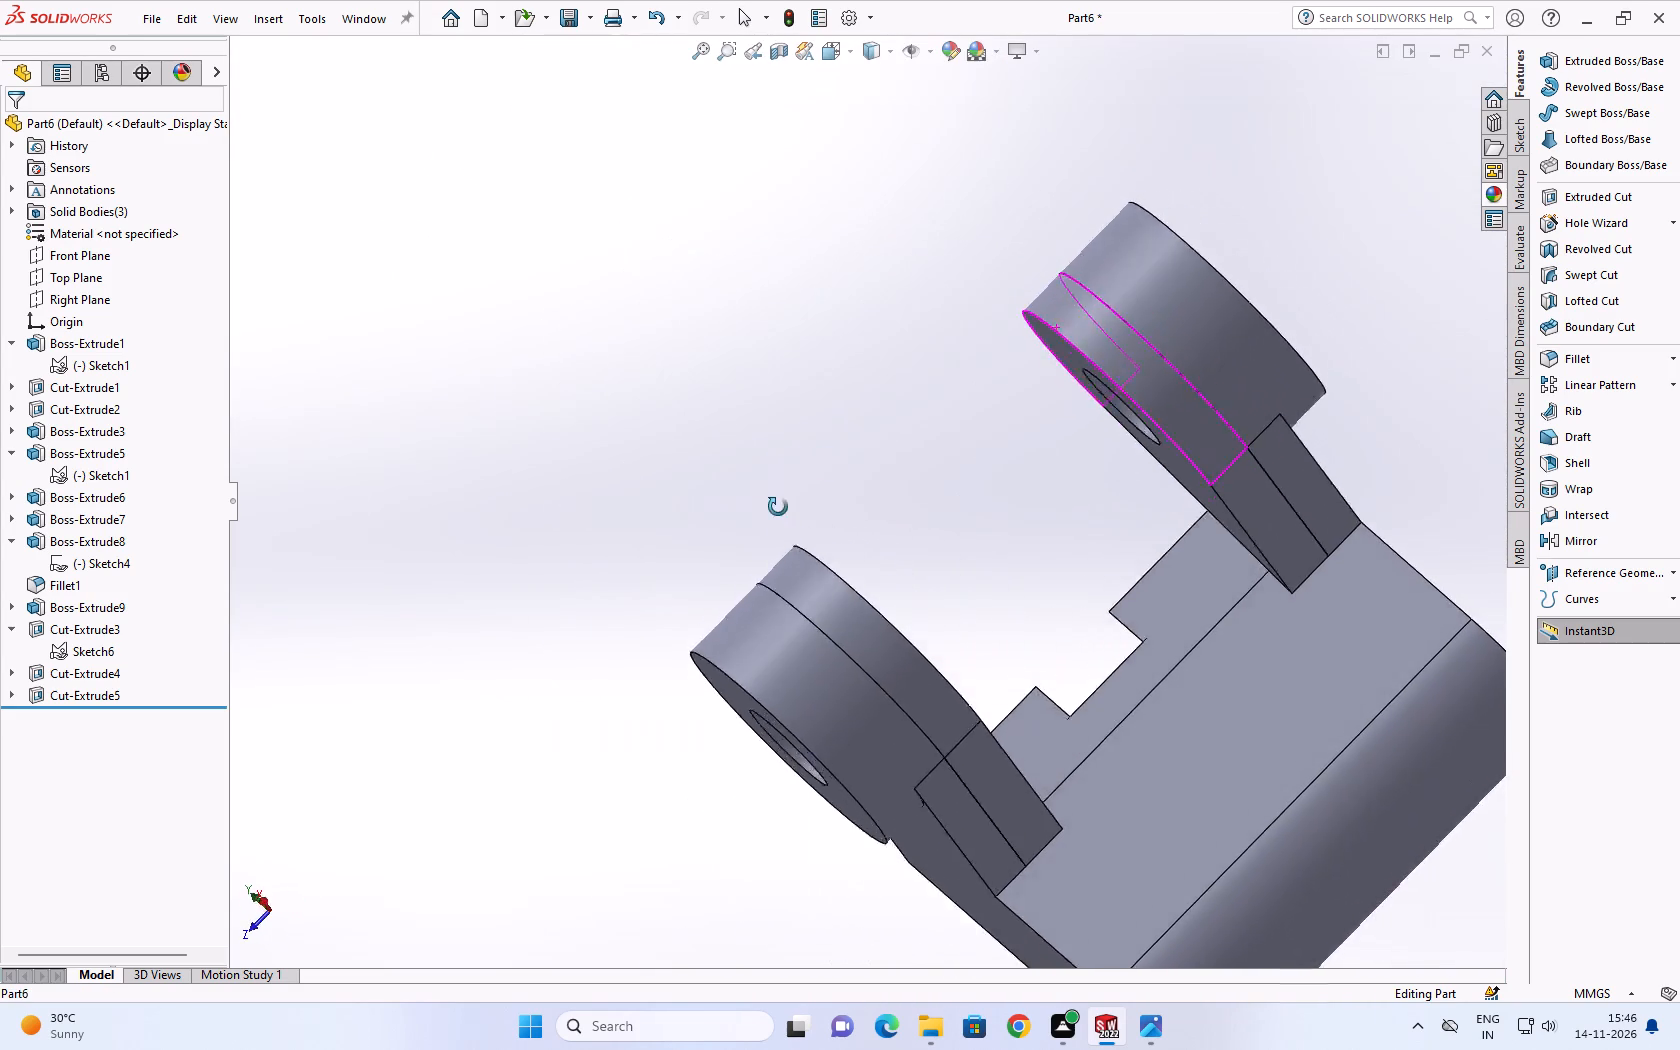
middle_click_drag(778, 507, 1030, 527)
scroll(1024, 531, "up", 3)
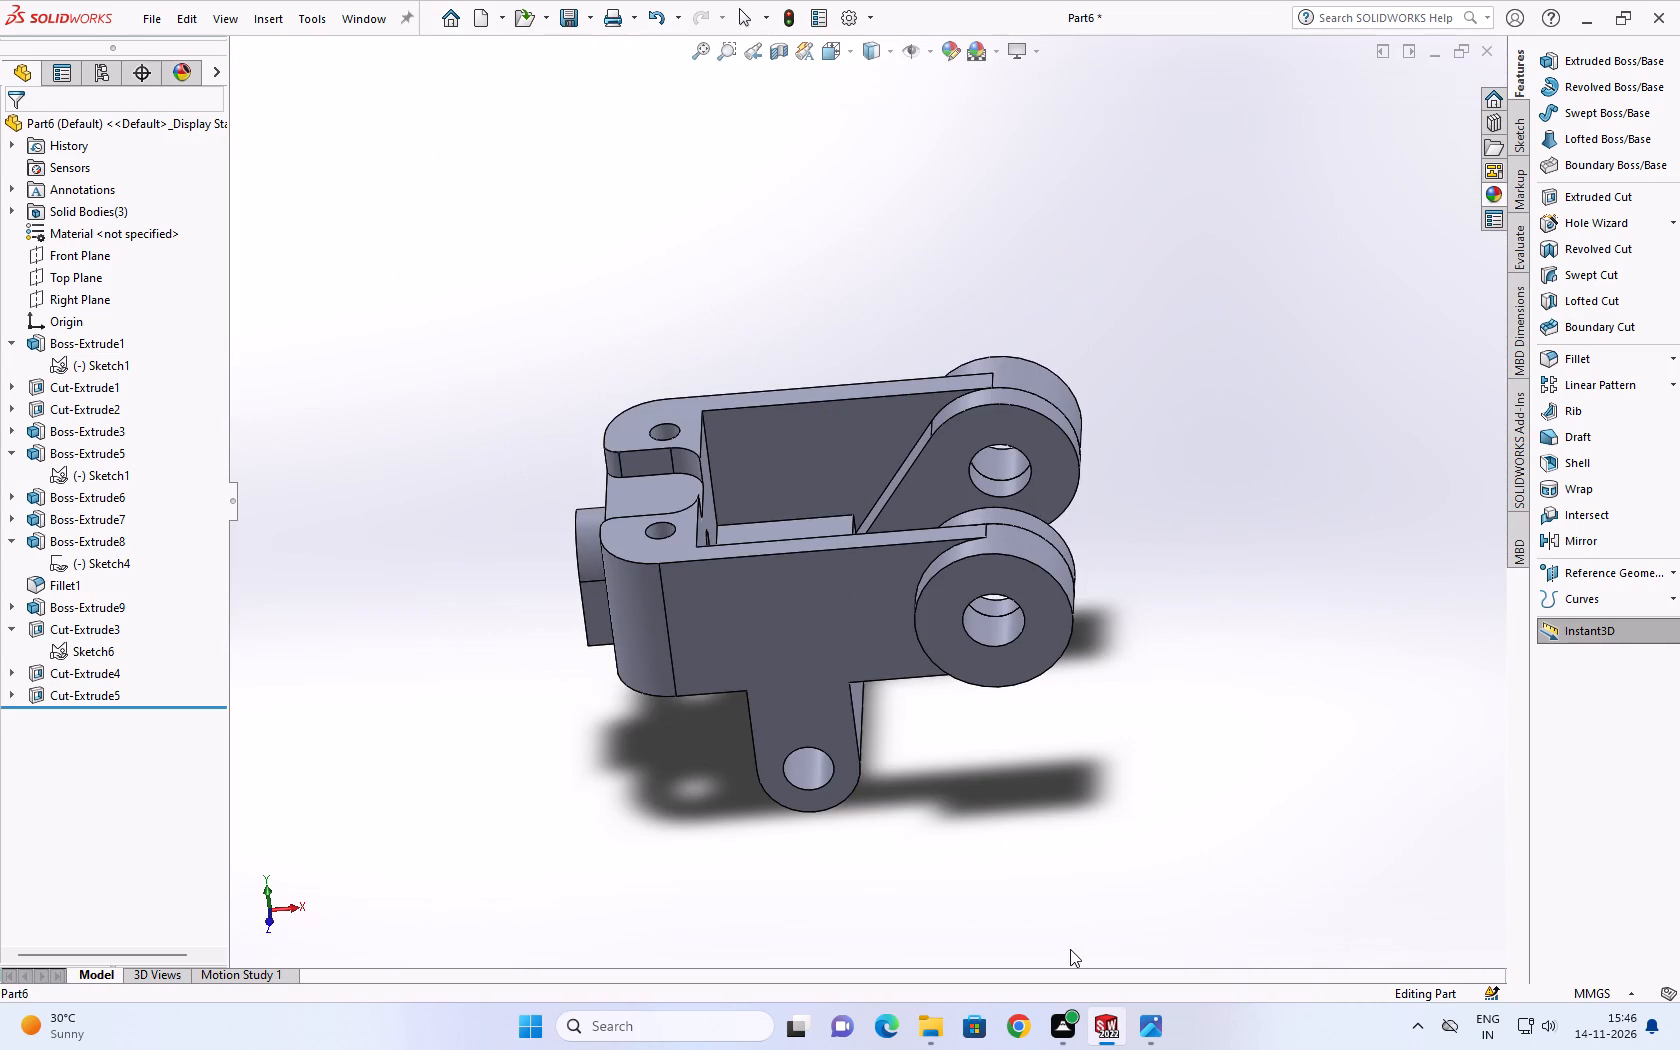
Switch to the reference drawing in Photos and compare its views with the modelled clevis.
left_click(1140, 1020)
scroll(831, 783, "up", 1)
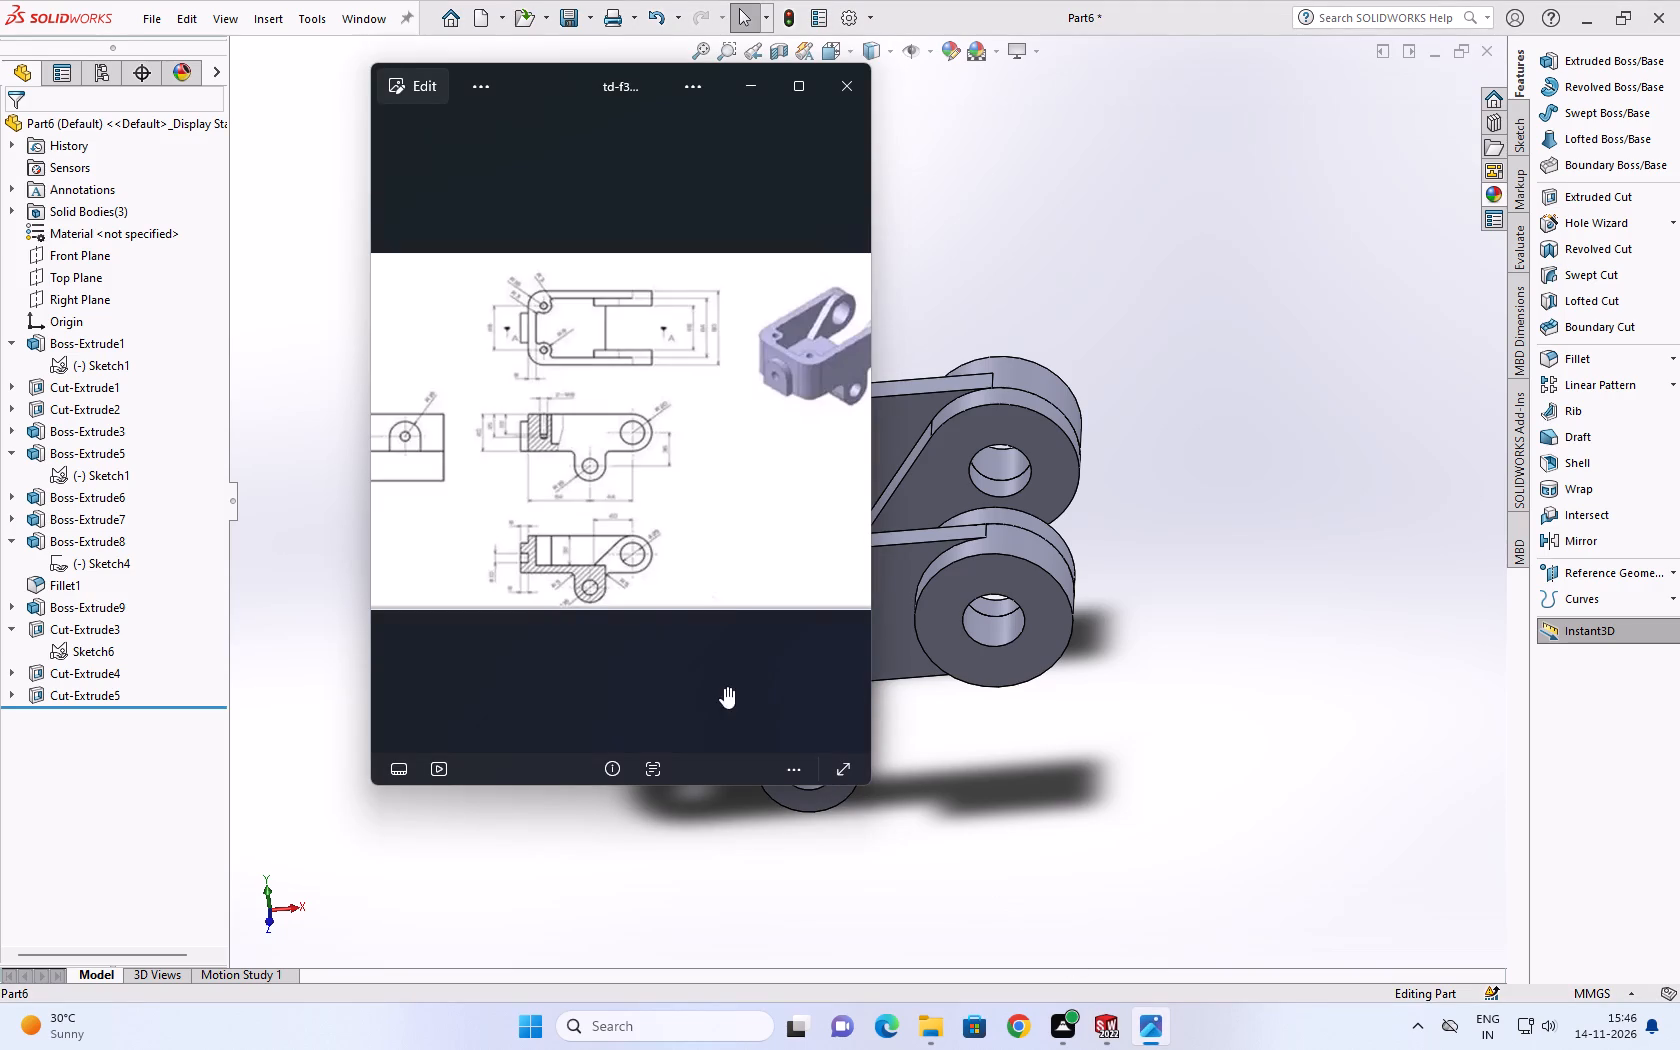
scroll(621, 582, "up", 4)
scroll(630, 541, "down", 8)
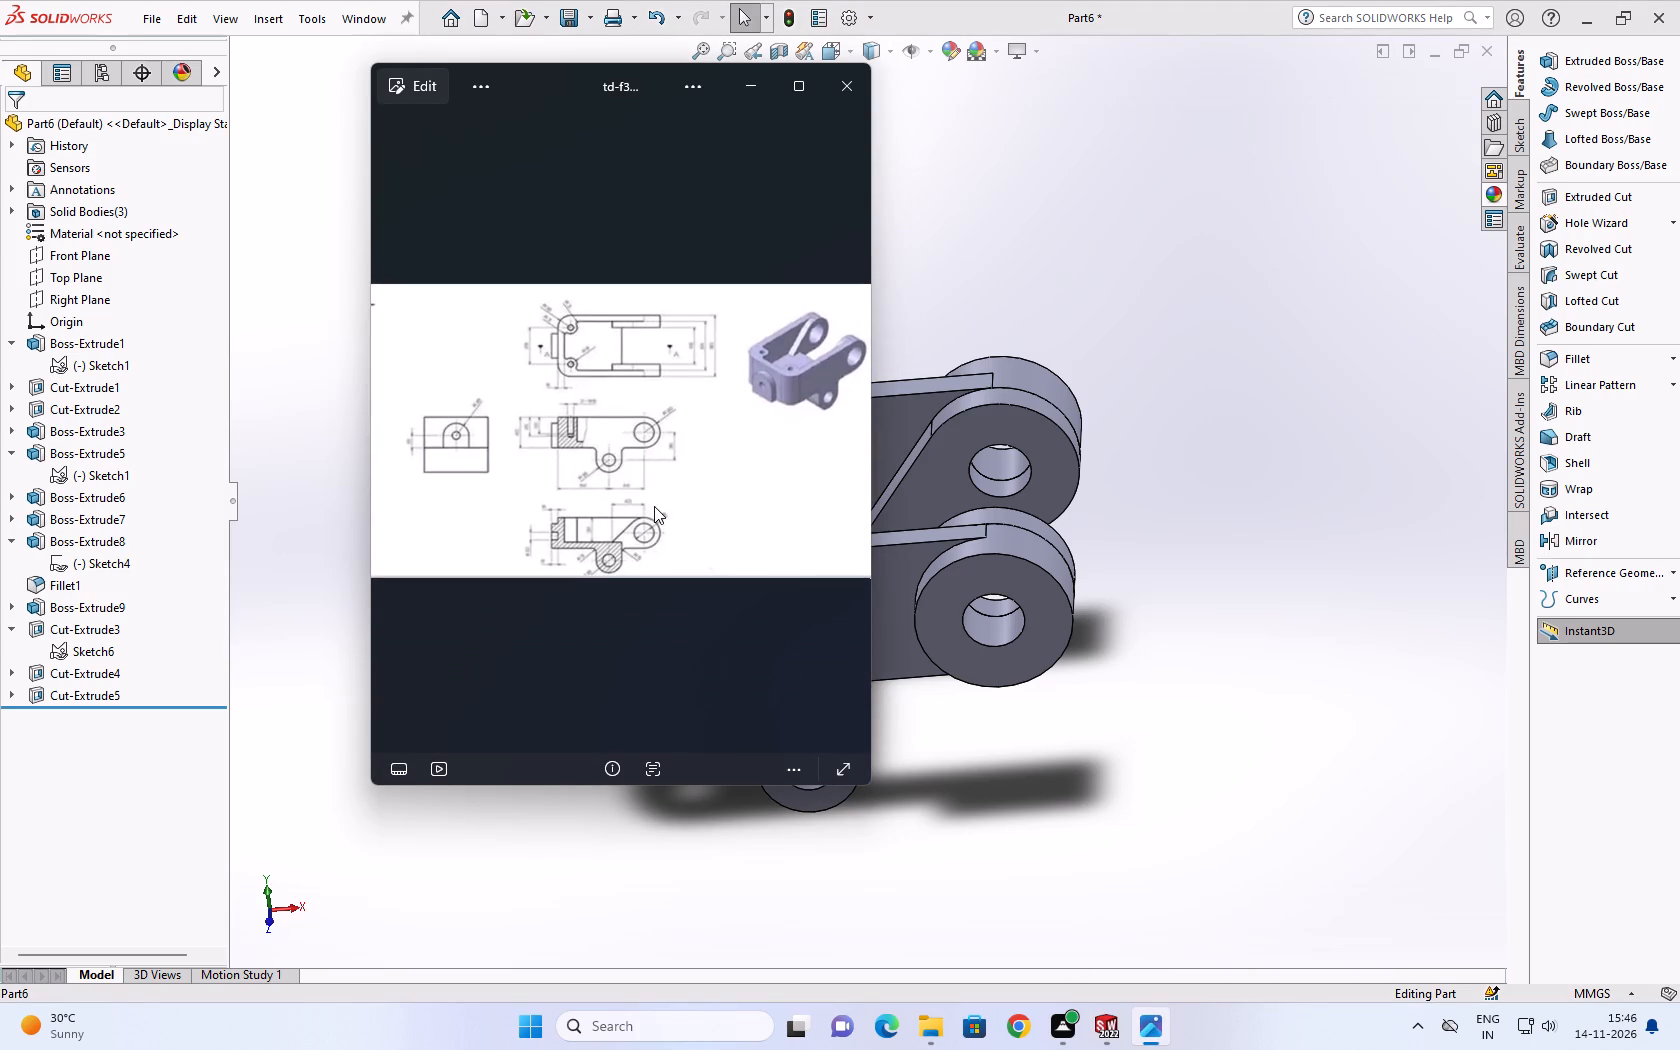
scroll(654, 506, "up", 1)
scroll(672, 484, "down", 1)
scroll(698, 433, "up", 2)
scroll(700, 424, "down", 1)
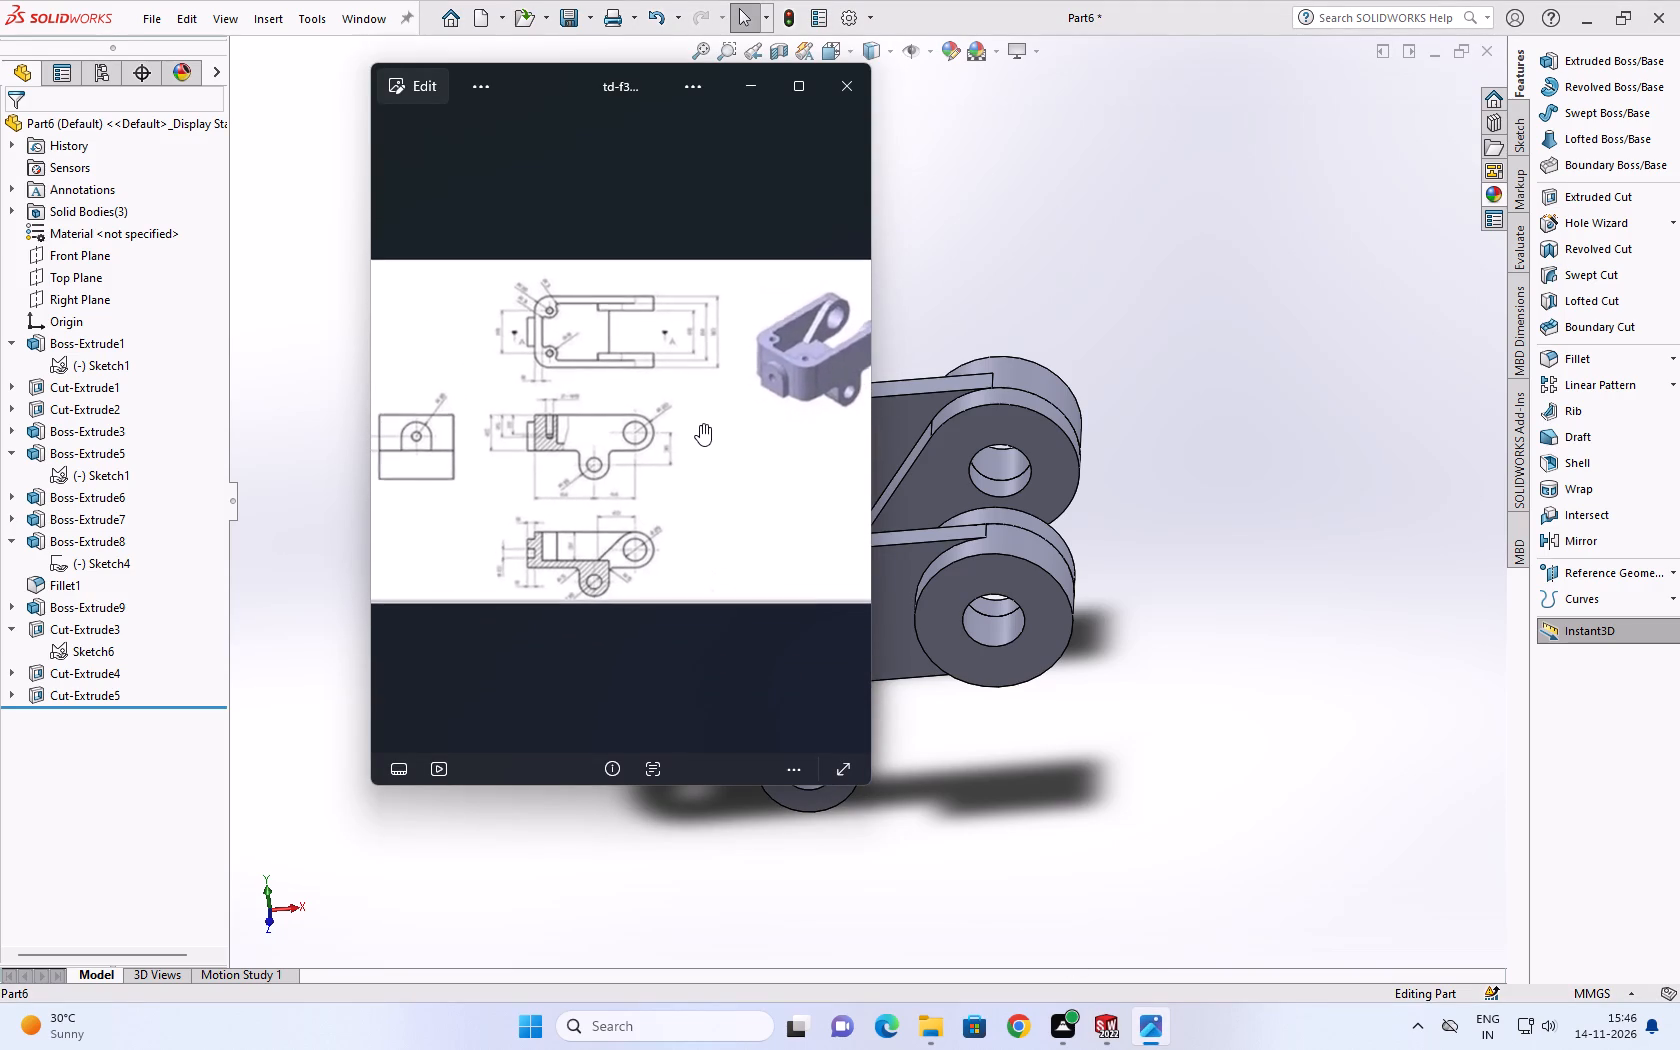
scroll(767, 450, "down", 2)
left_click(992, 270)
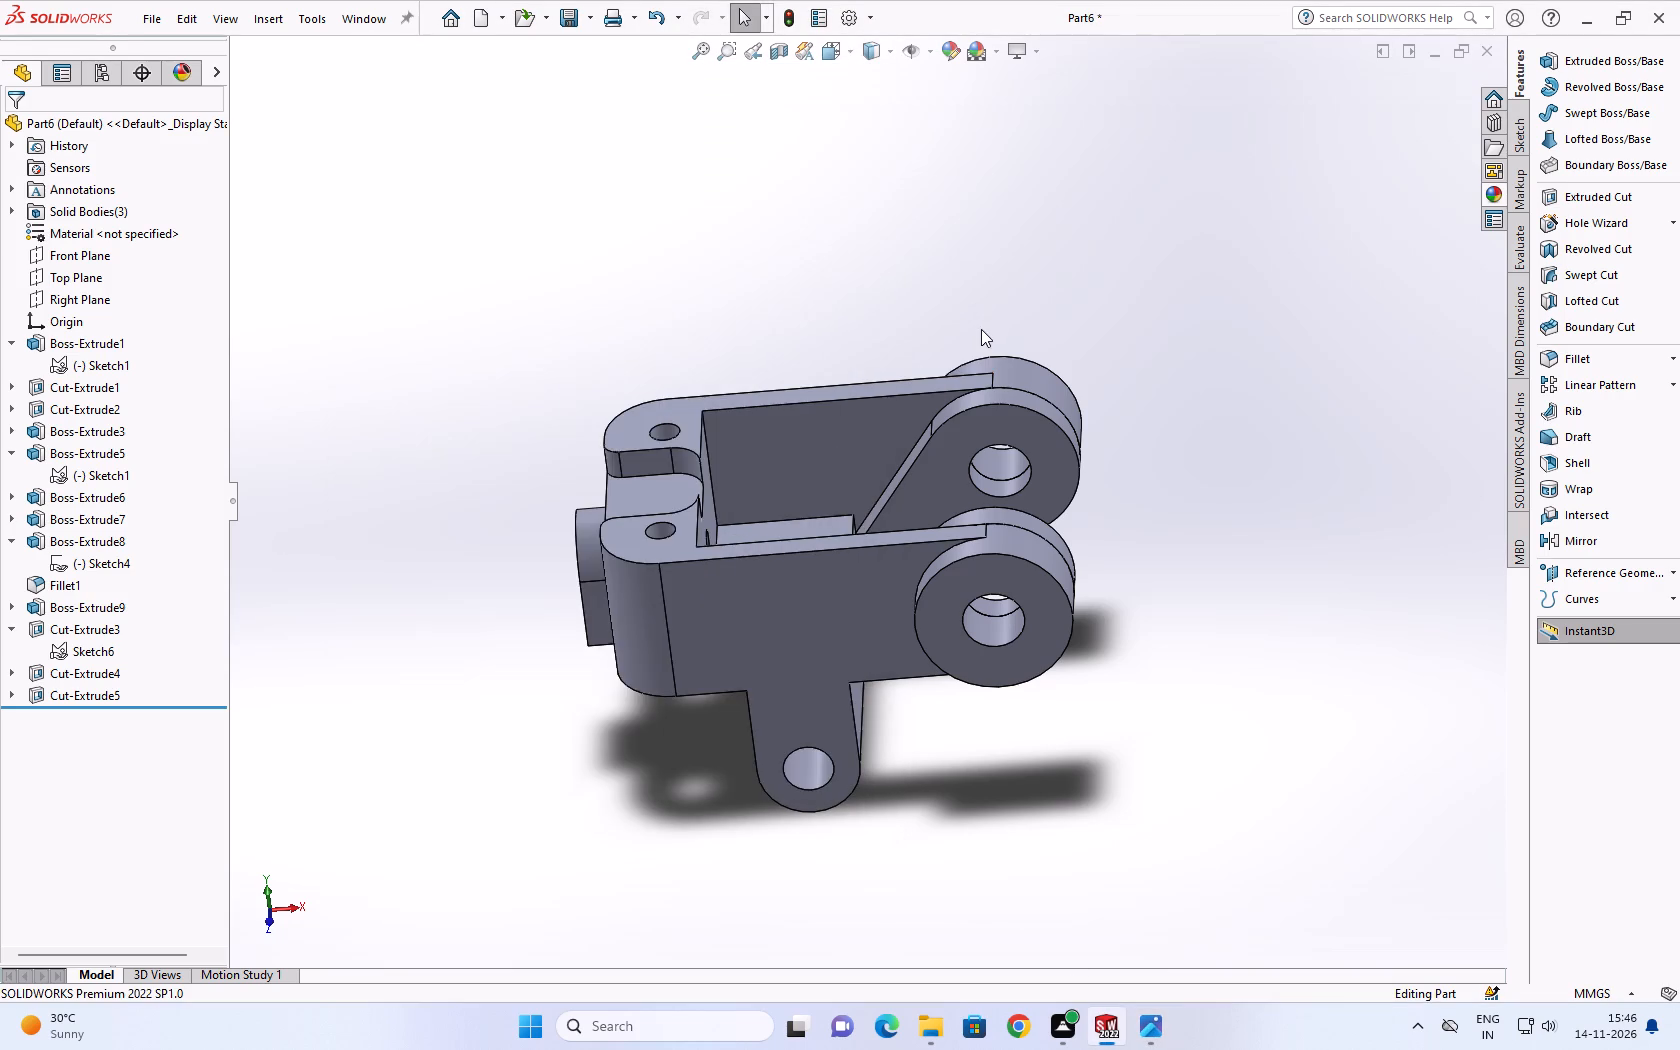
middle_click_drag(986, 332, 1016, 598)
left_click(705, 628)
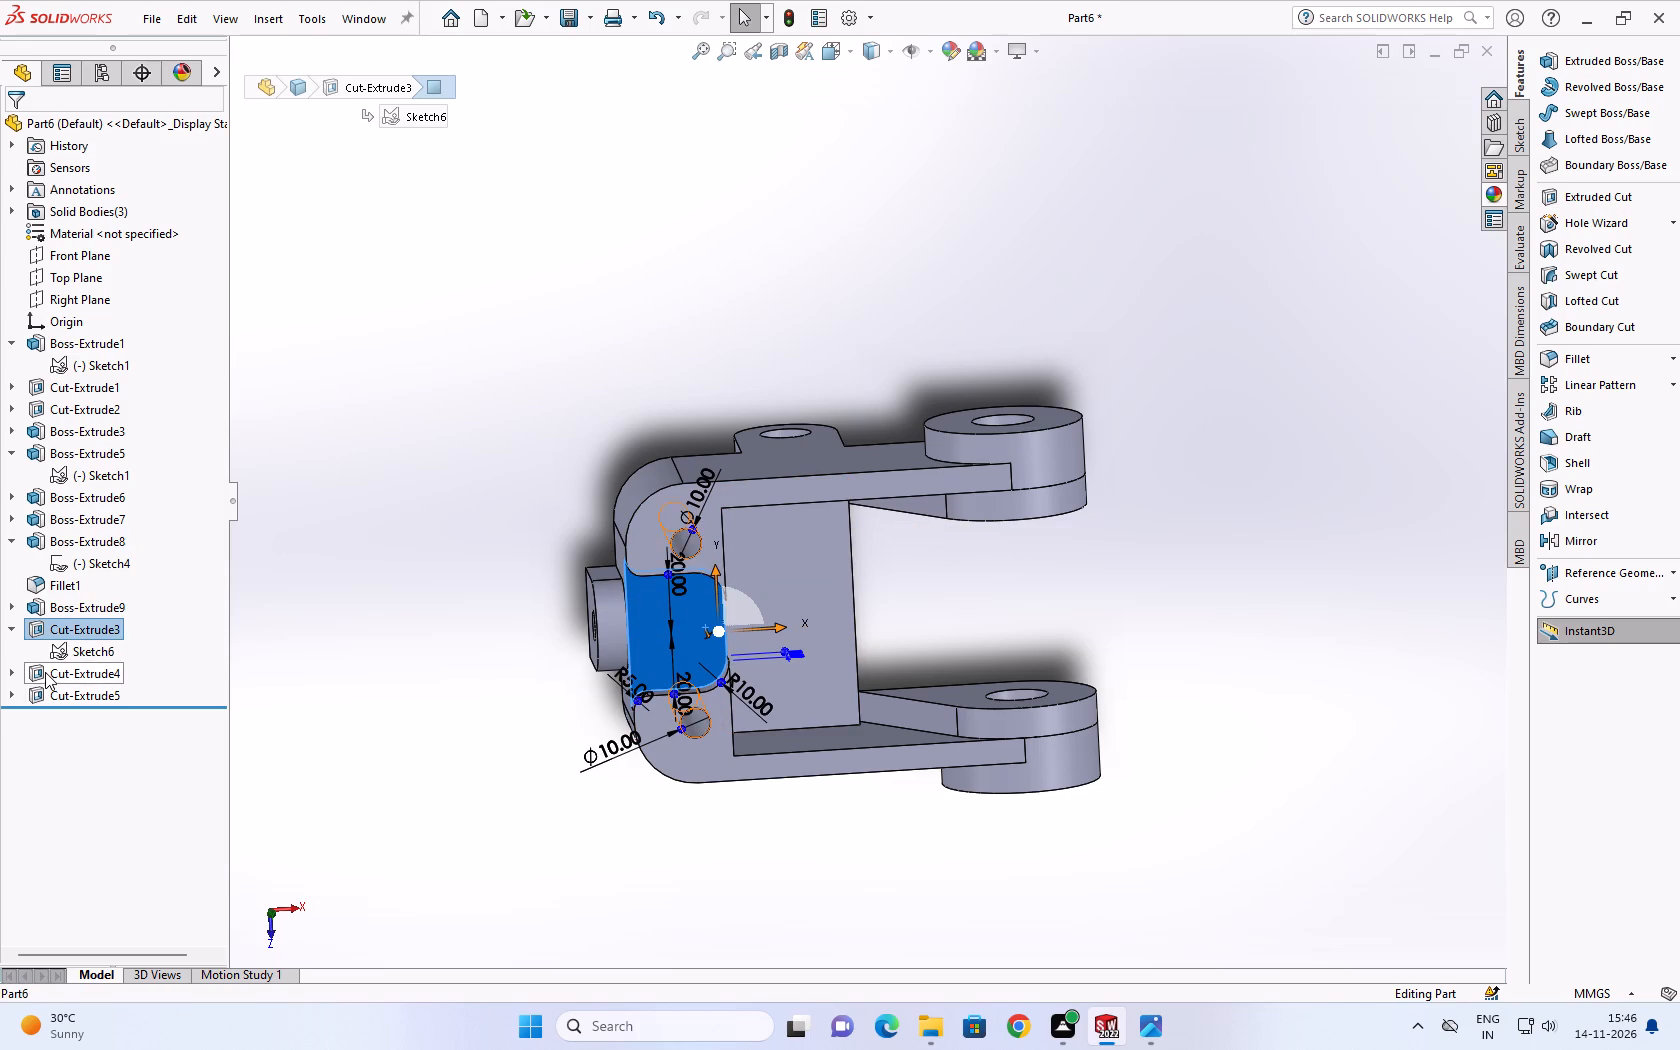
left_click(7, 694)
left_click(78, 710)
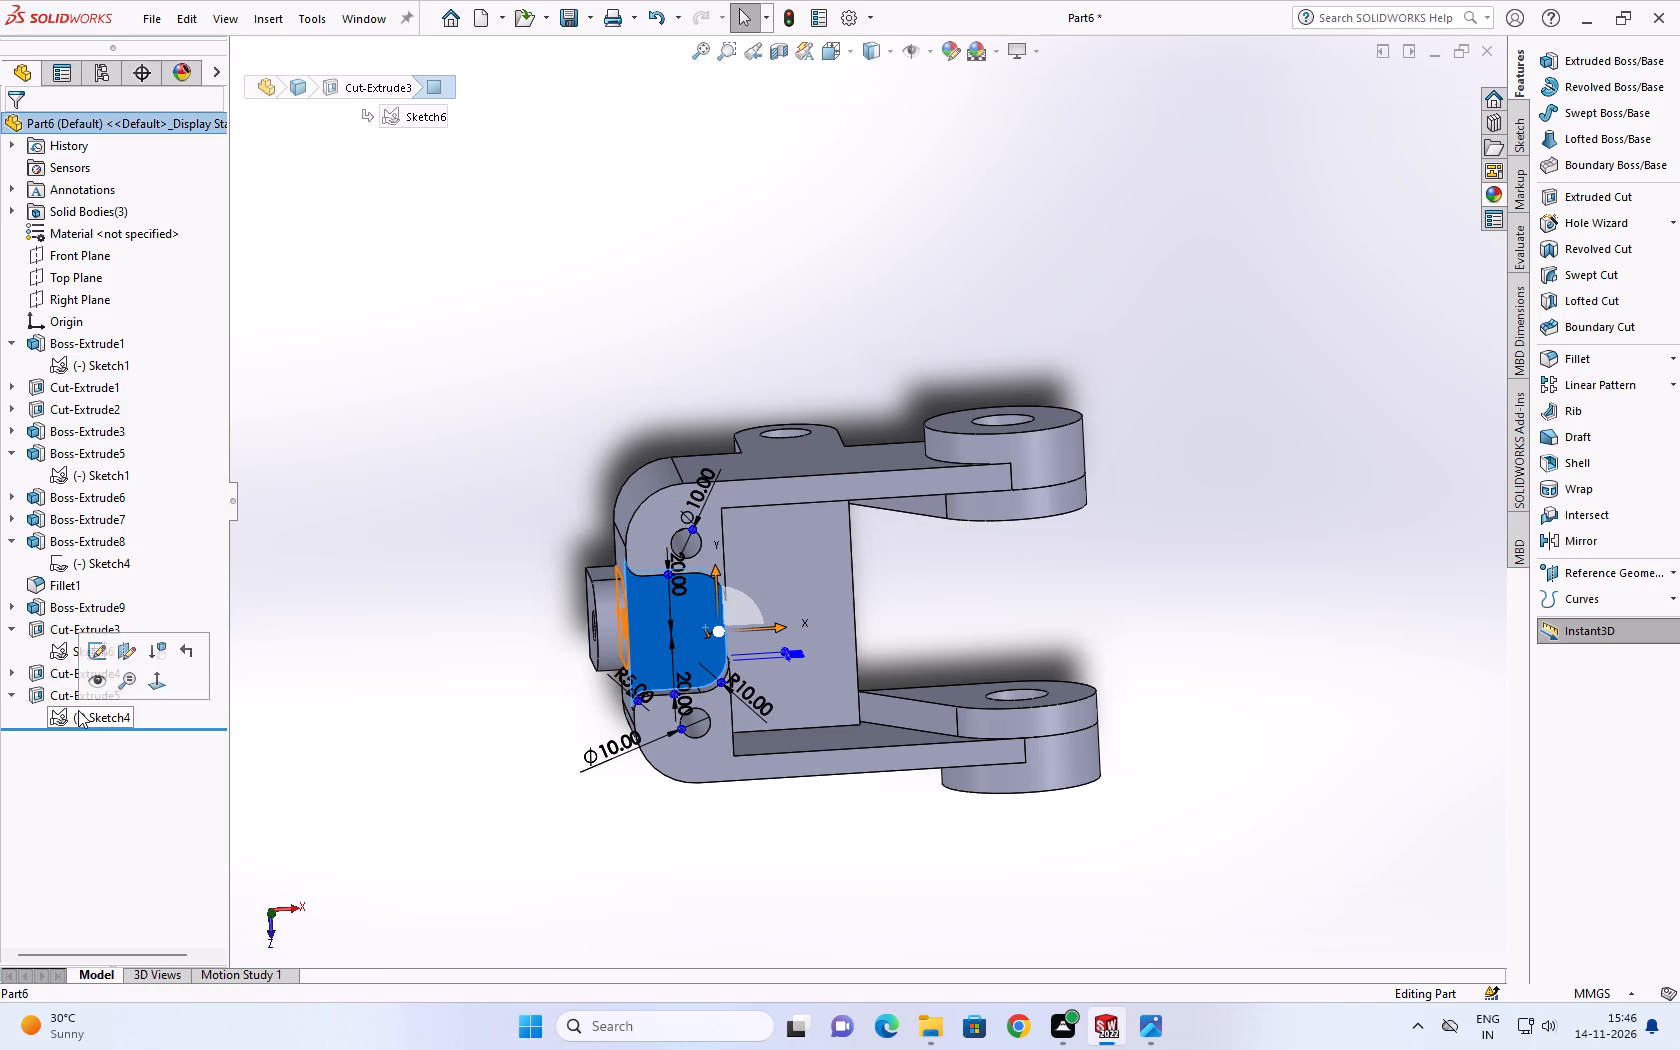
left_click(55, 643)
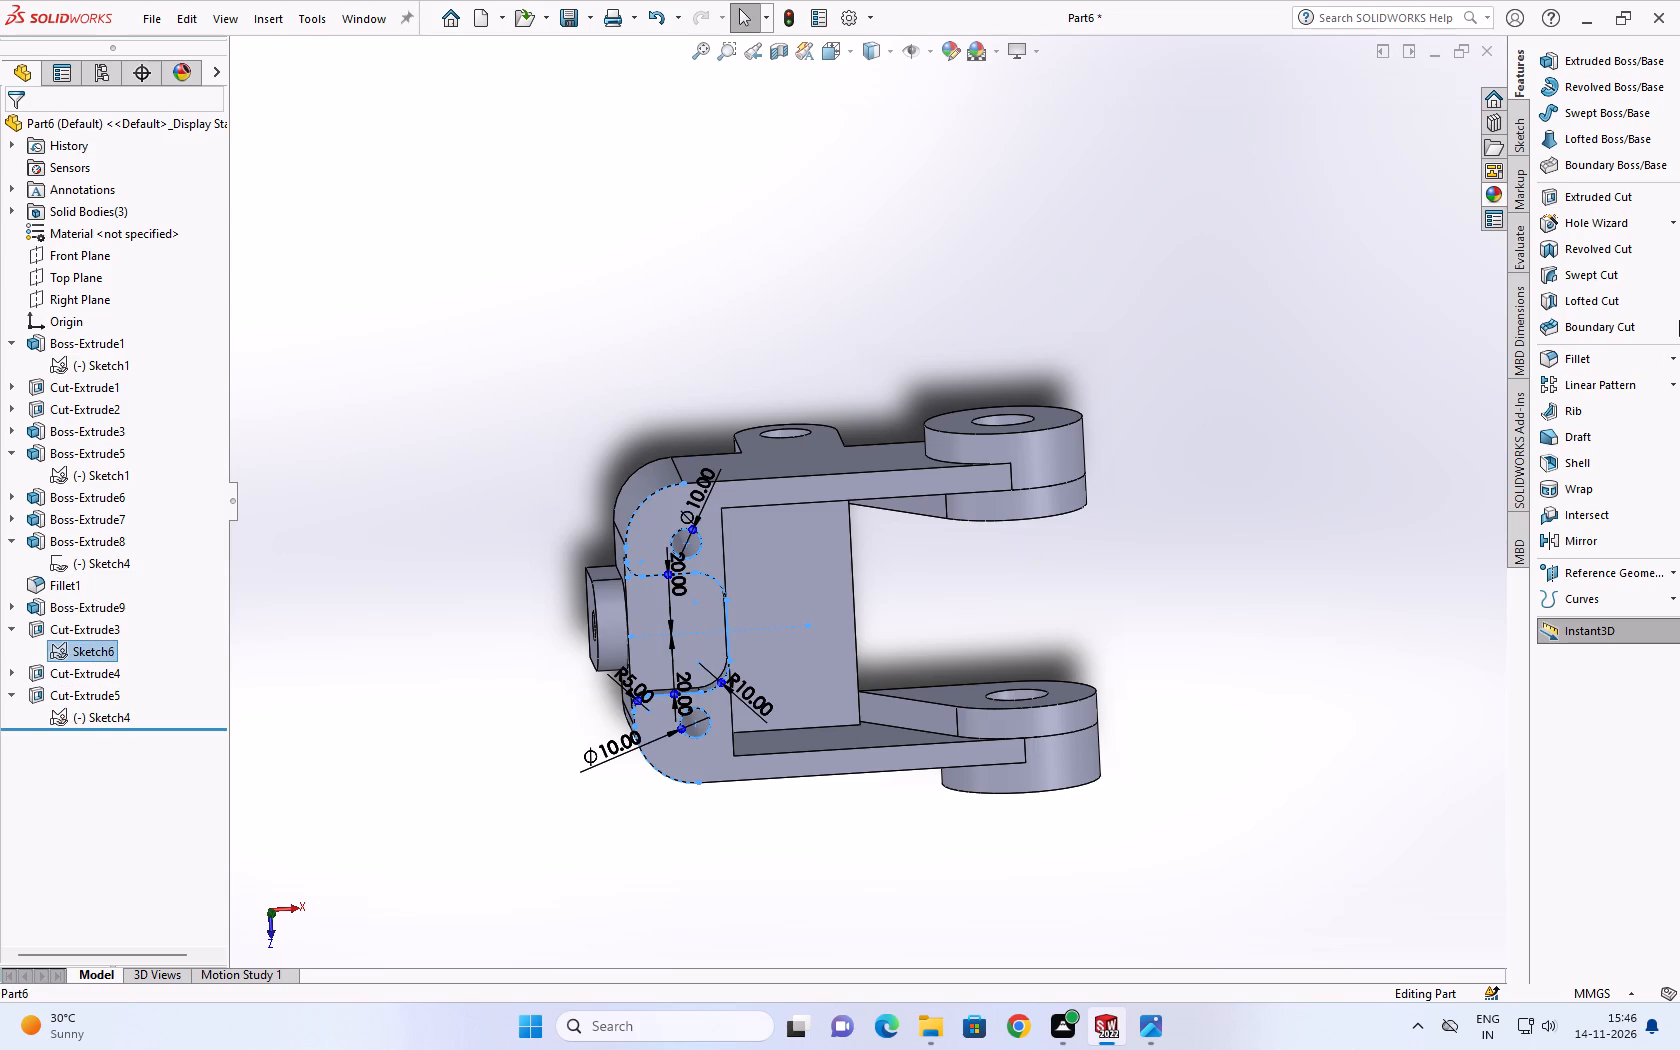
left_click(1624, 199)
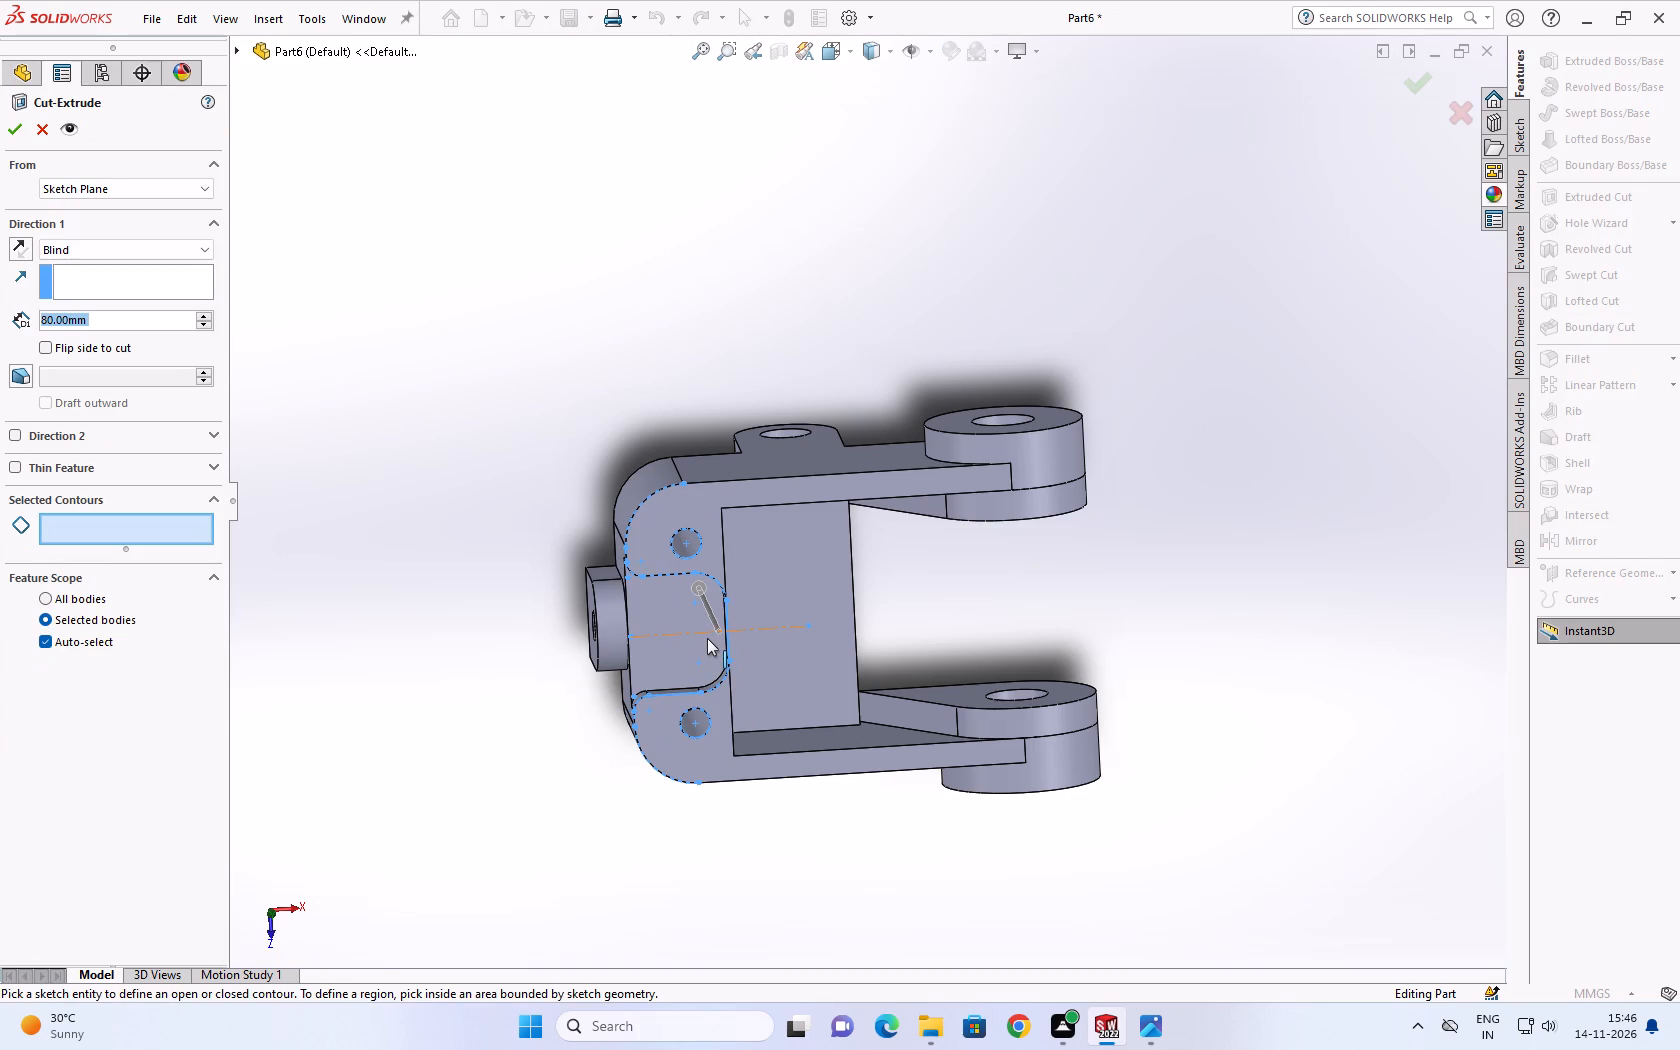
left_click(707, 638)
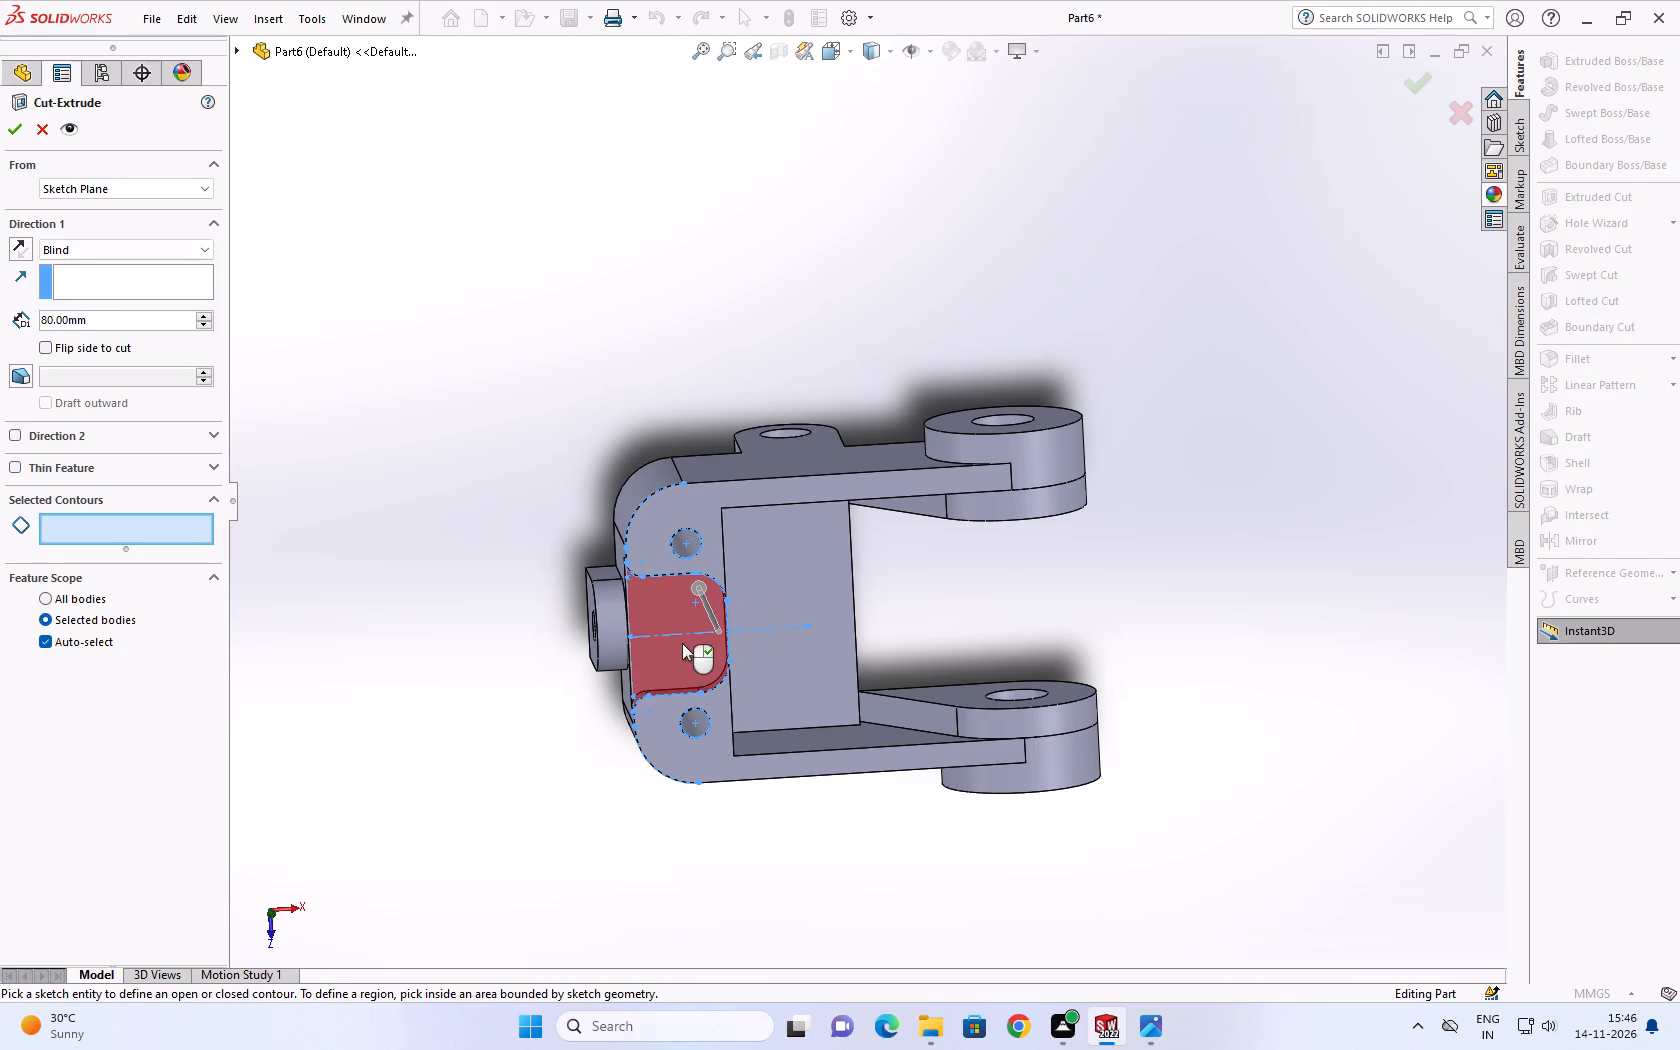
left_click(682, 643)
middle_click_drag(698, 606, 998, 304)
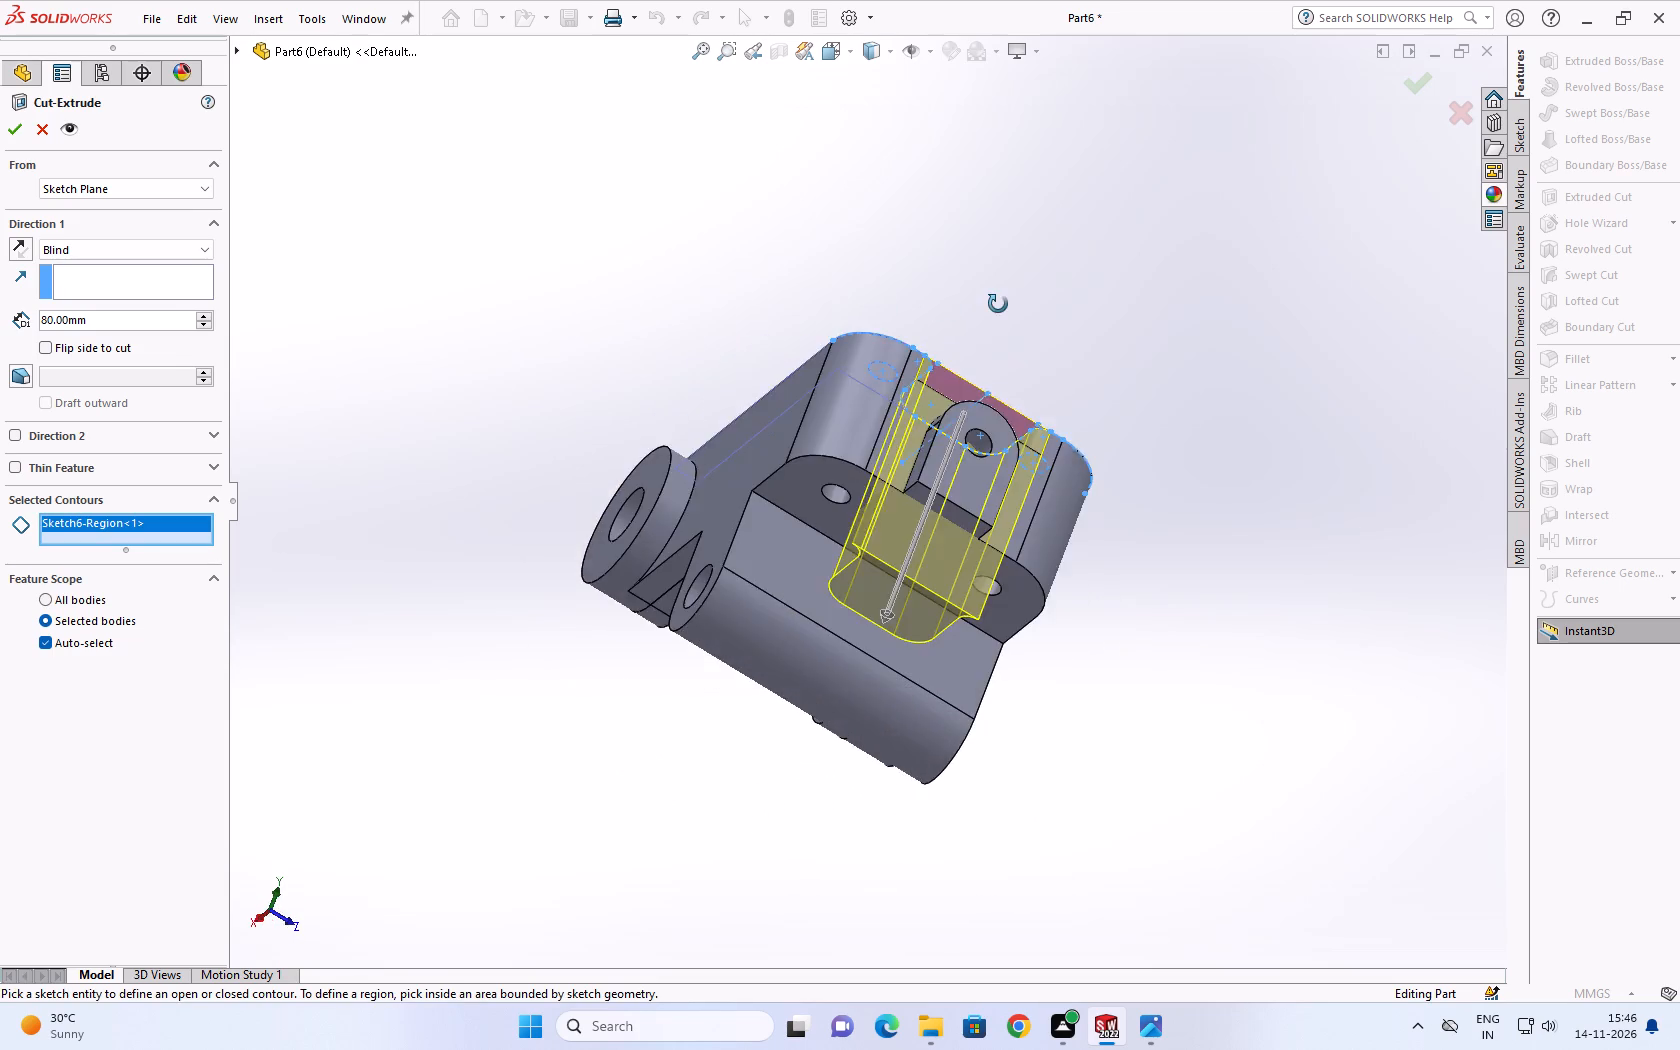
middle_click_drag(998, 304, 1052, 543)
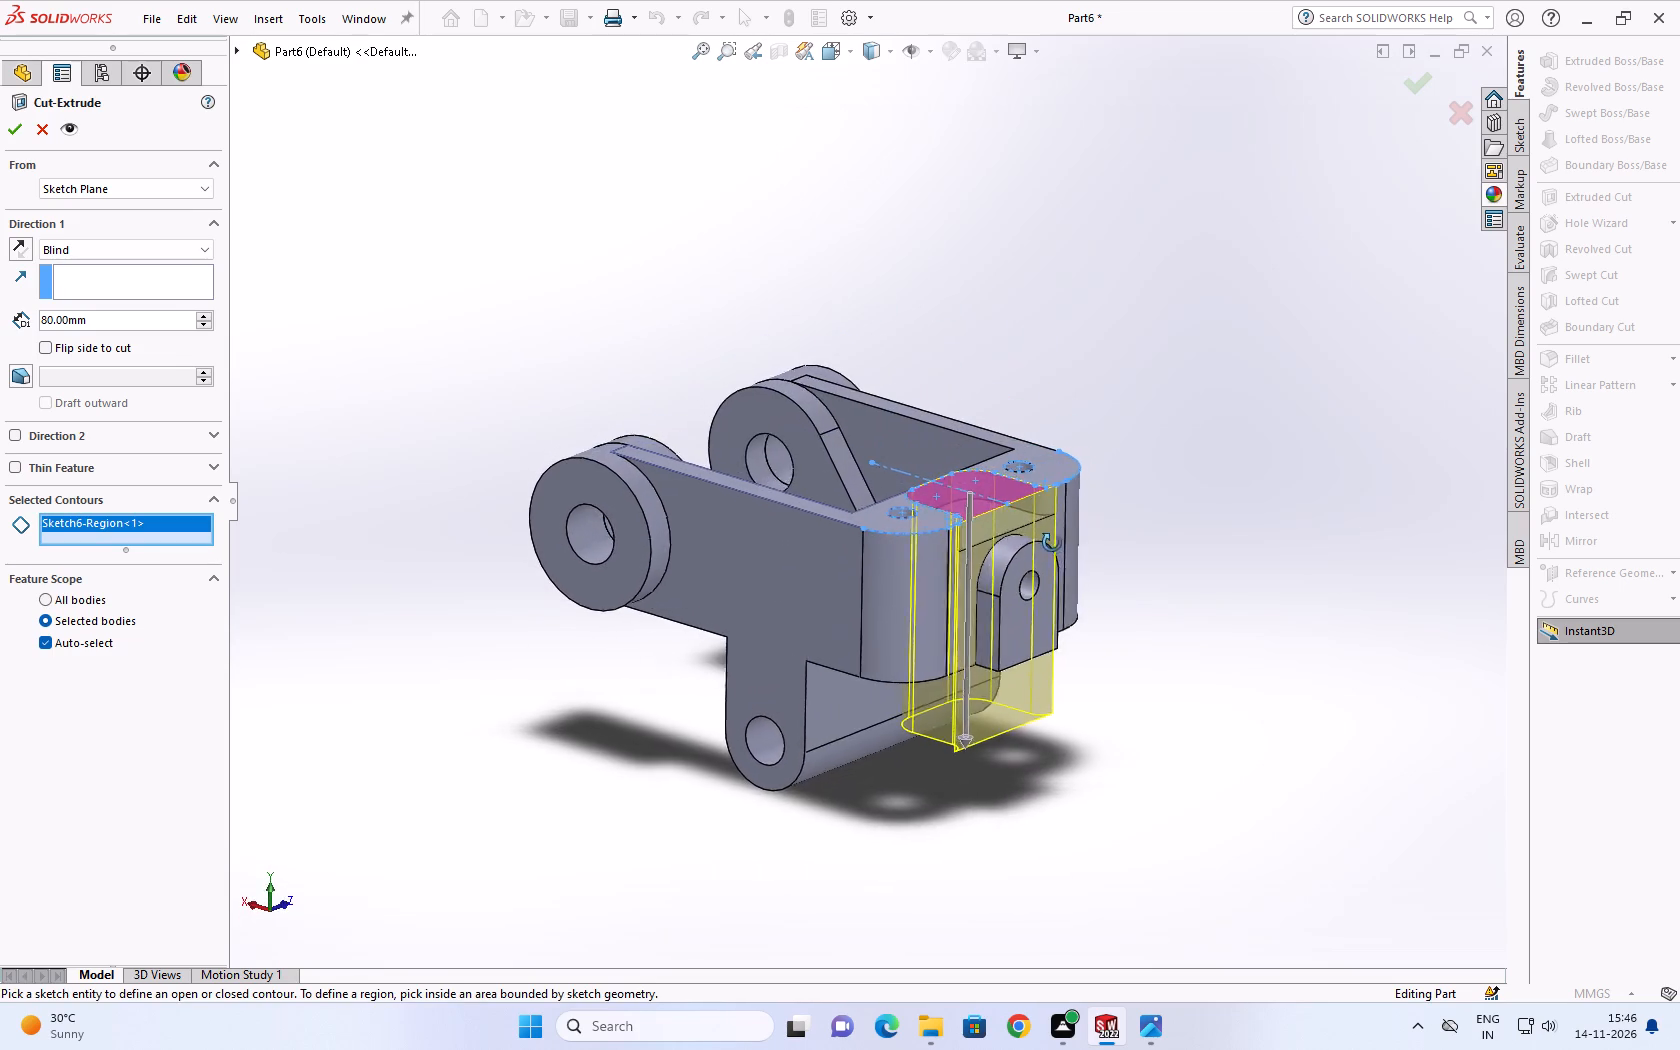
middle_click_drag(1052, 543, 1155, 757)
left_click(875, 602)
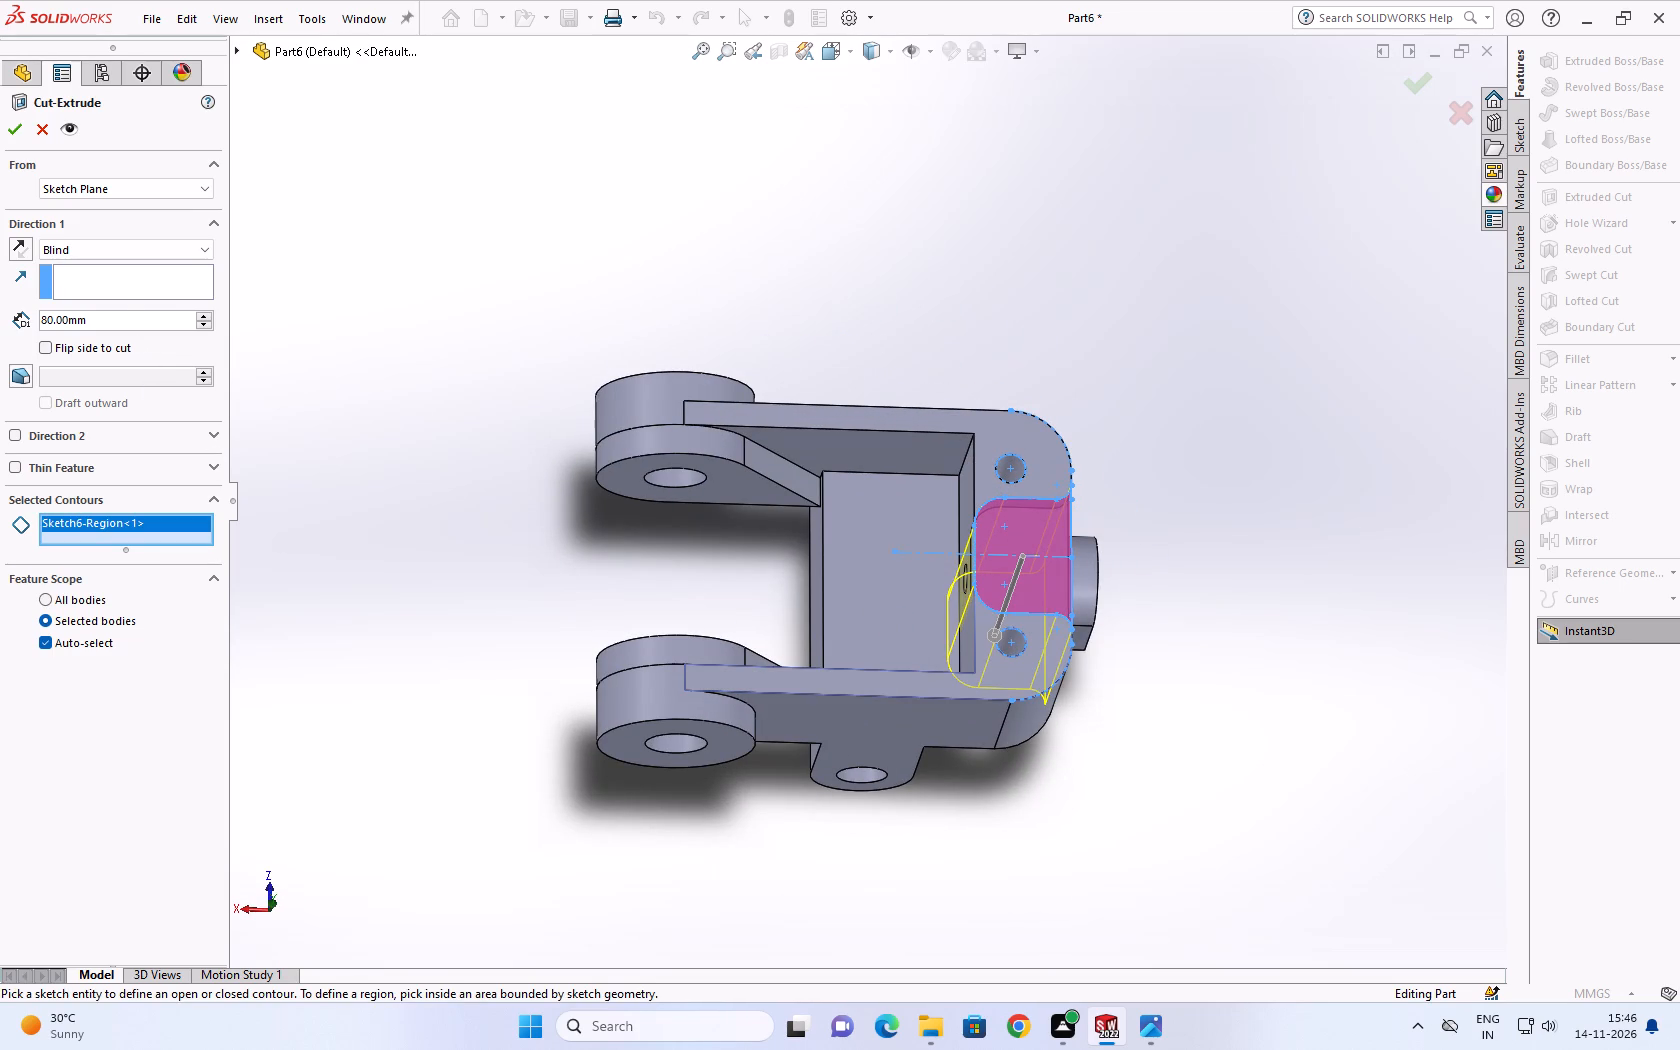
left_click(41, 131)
Examine the rear recess, its rounded corners and the adjoining inner wall up close.
scroll(781, 405, "down", 2)
scroll(993, 406, "down", 3)
scroll(1158, 745, "down", 3)
middle_click_drag(820, 657, 817, 650)
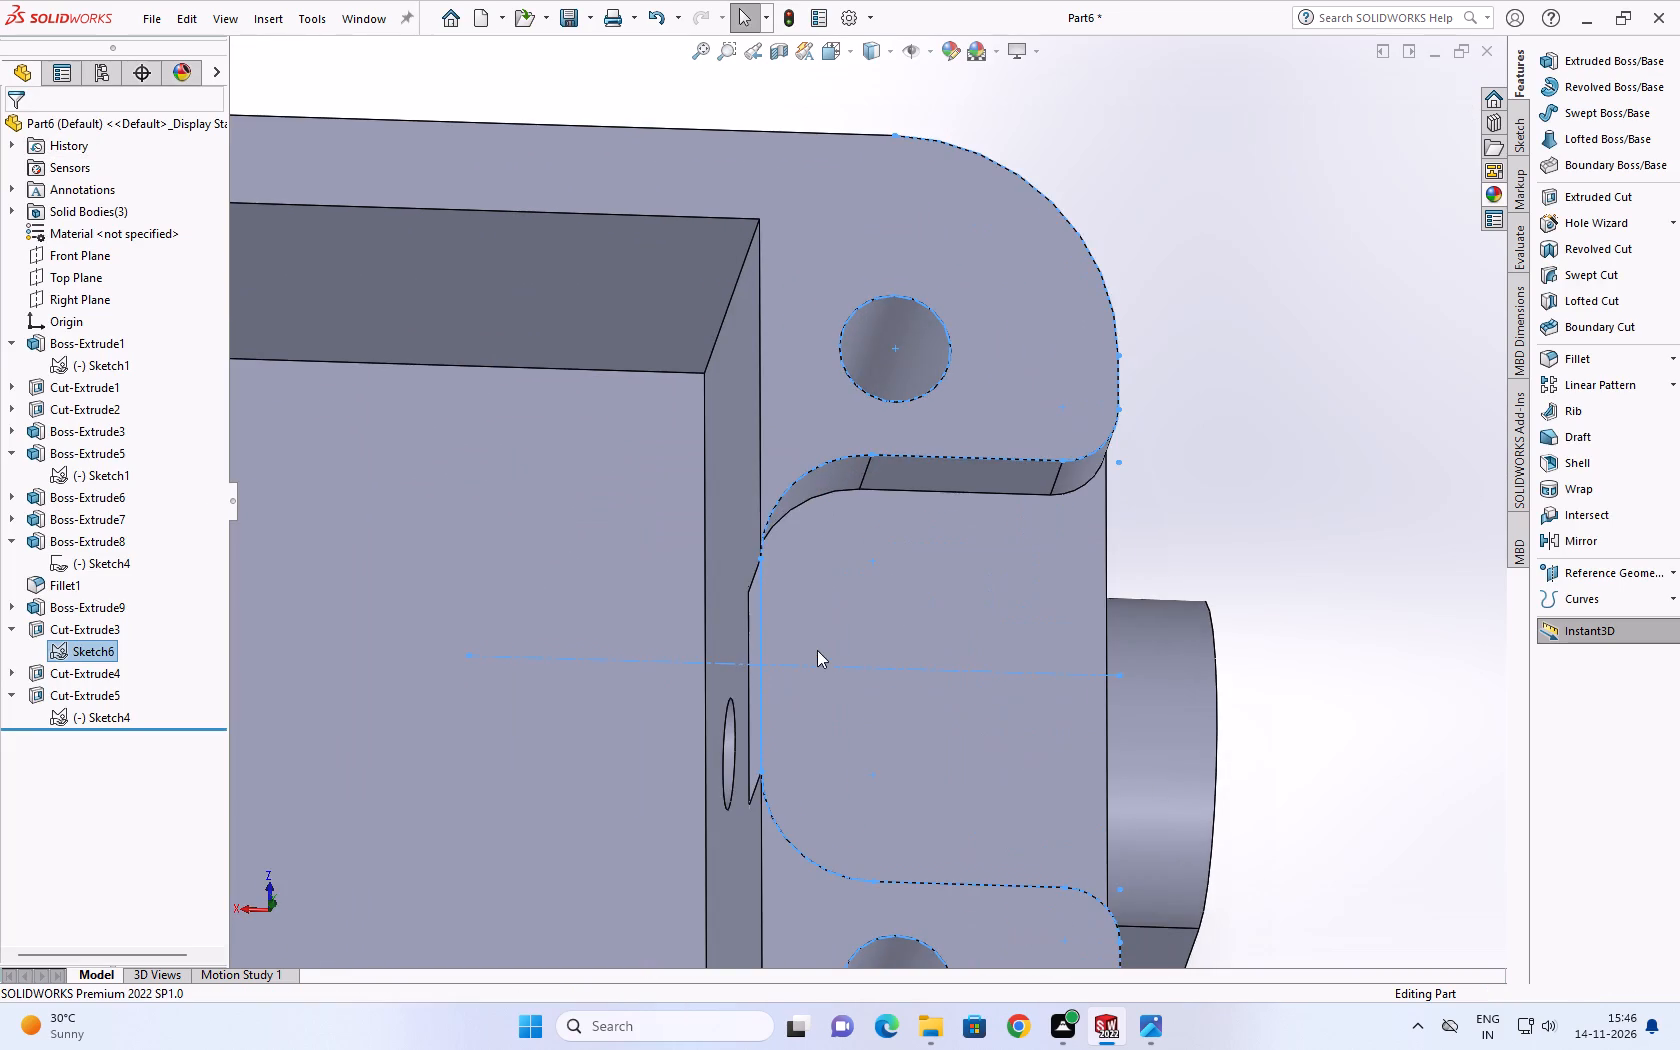
middle_click_drag(817, 650, 817, 647)
scroll(1089, 692, "down", 1)
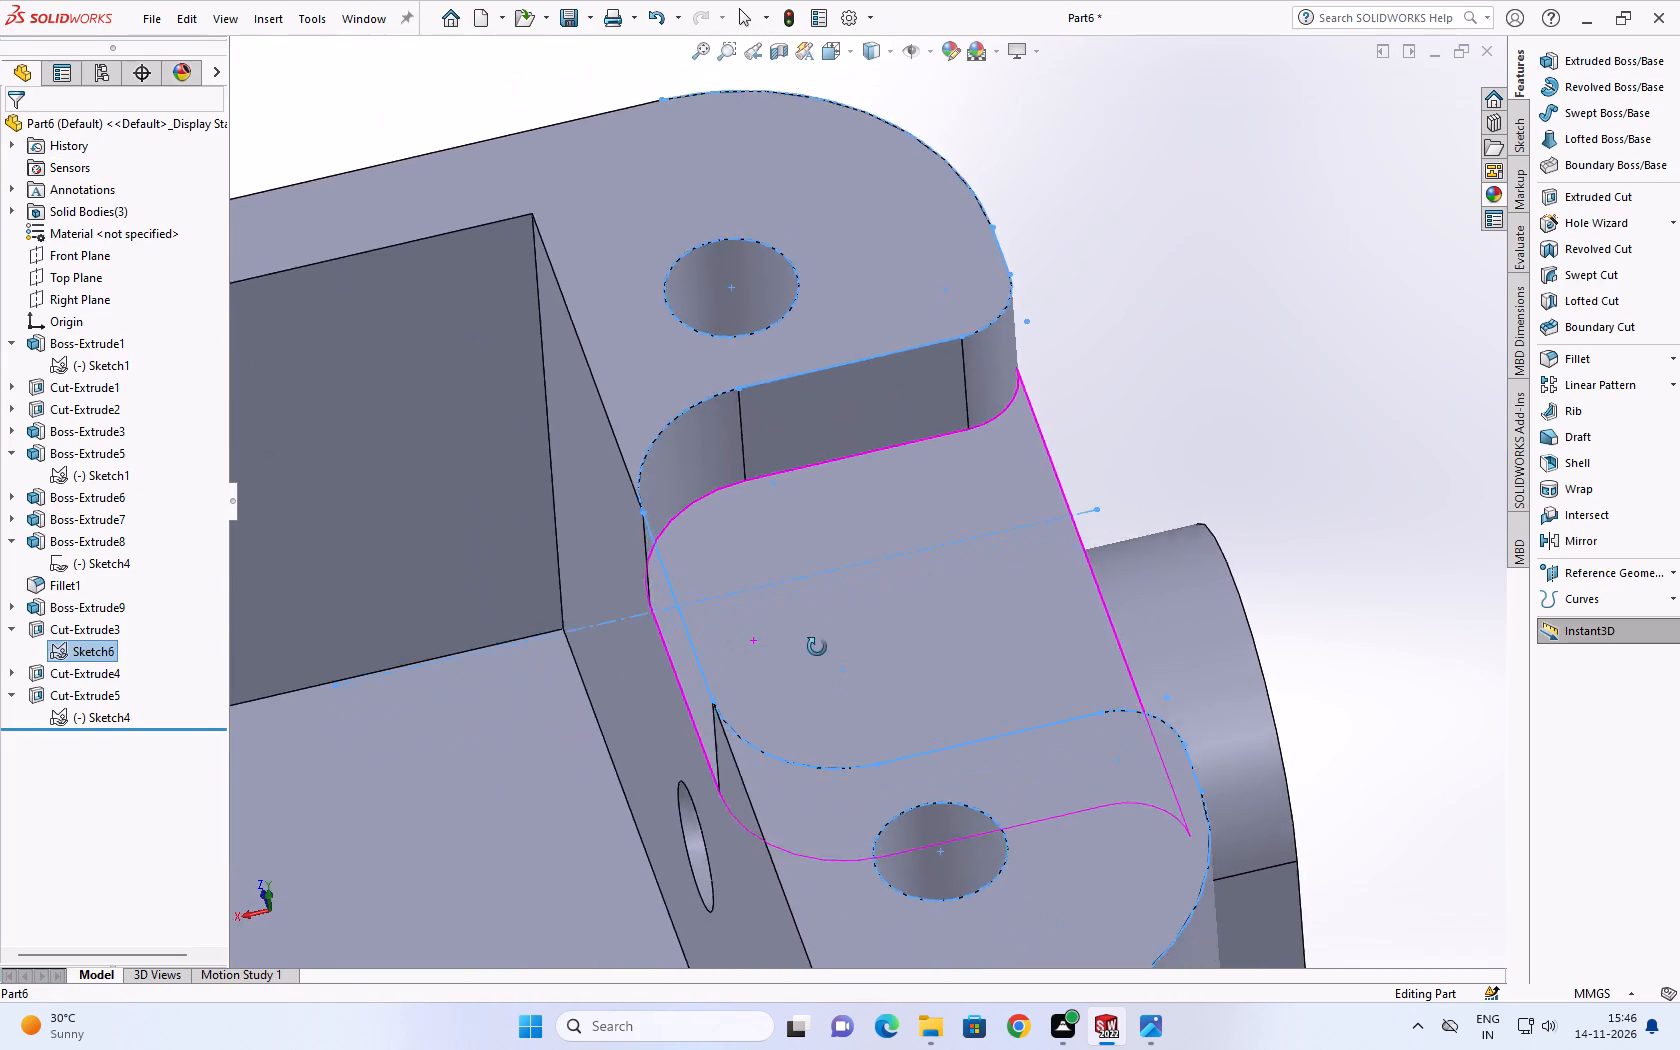
middle_click_drag(817, 647, 819, 644)
scroll(934, 572, "up", 3)
left_click(1169, 444)
scroll(962, 469, "up", 1)
middle_click_drag(962, 467, 1036, 424)
scroll(1039, 437, "up", 1)
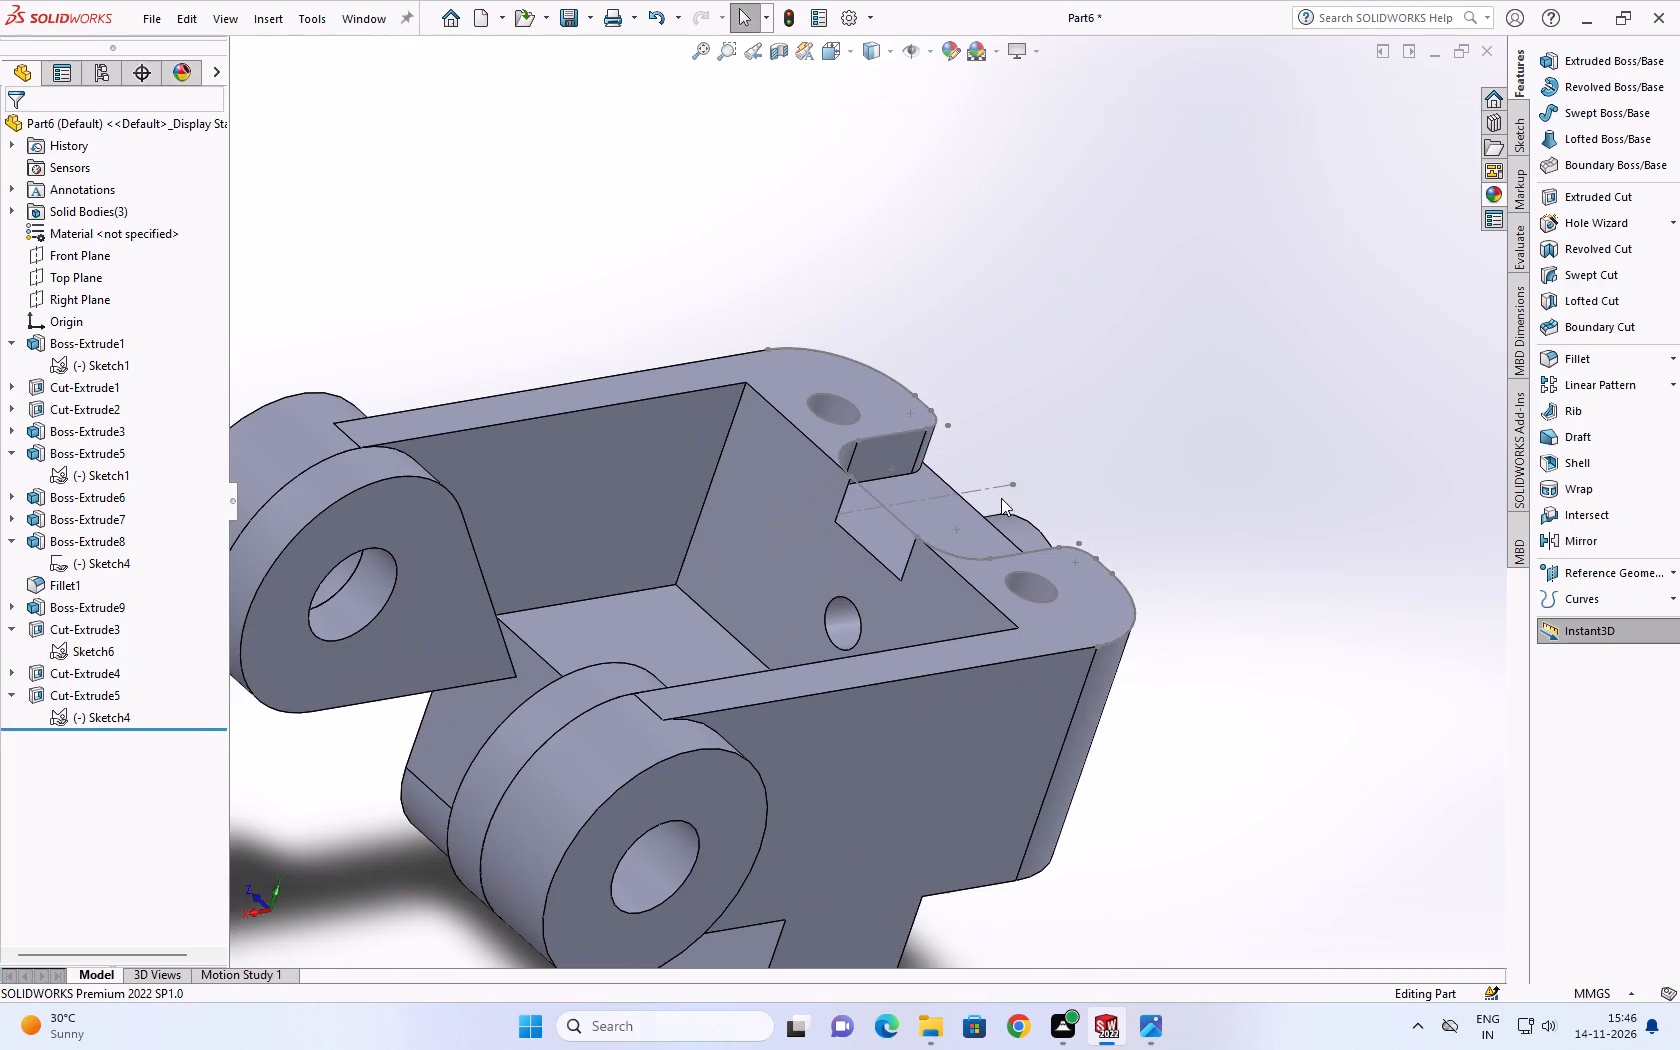
Hide Sketch6 under Cut-Extrude3.
left_click(103, 645)
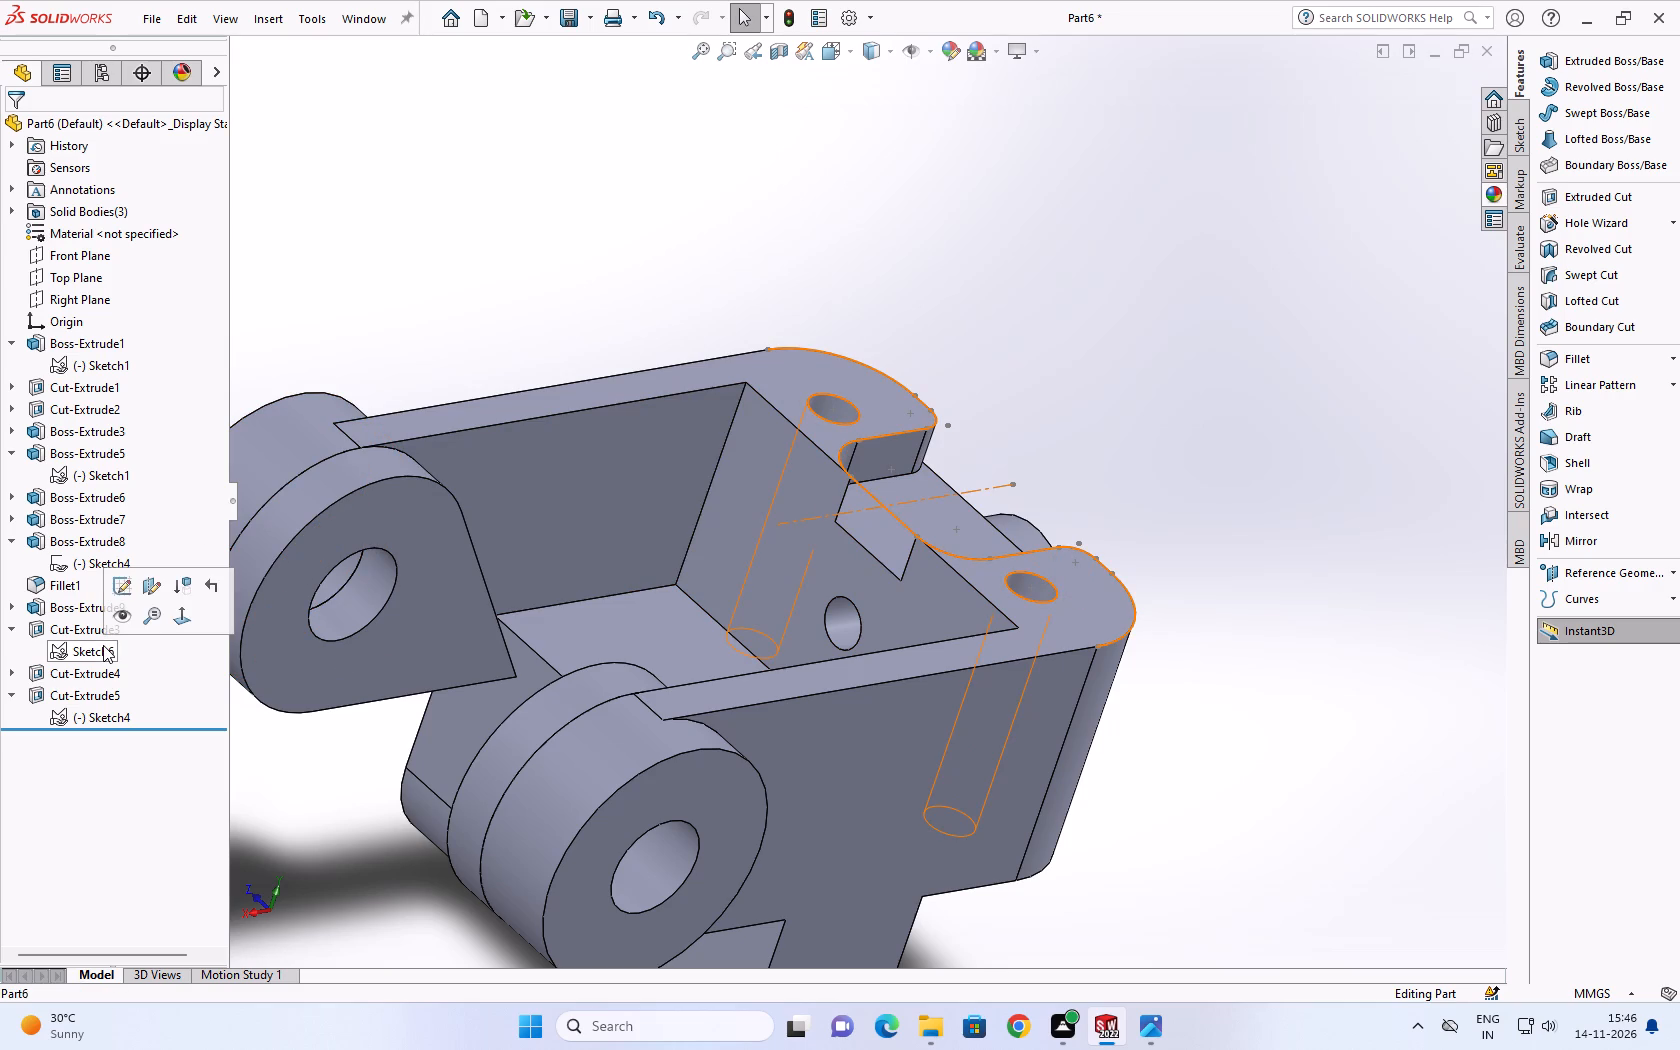
left_click(113, 610)
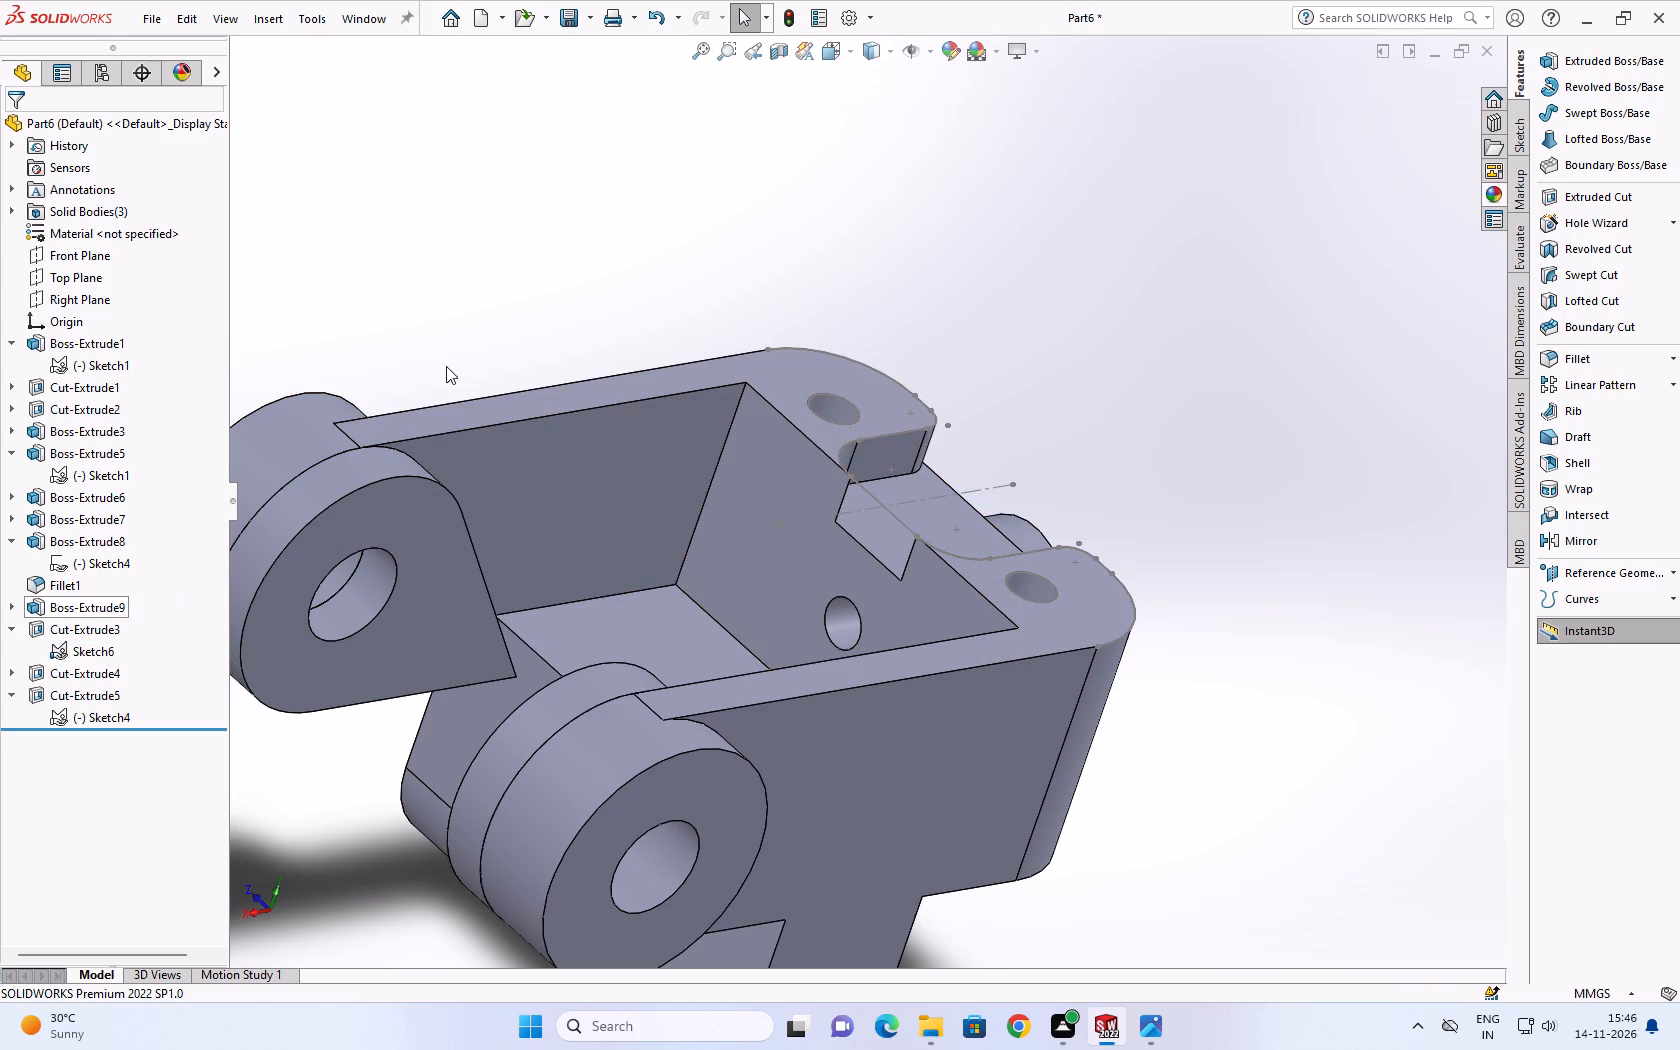
left_click(104, 648)
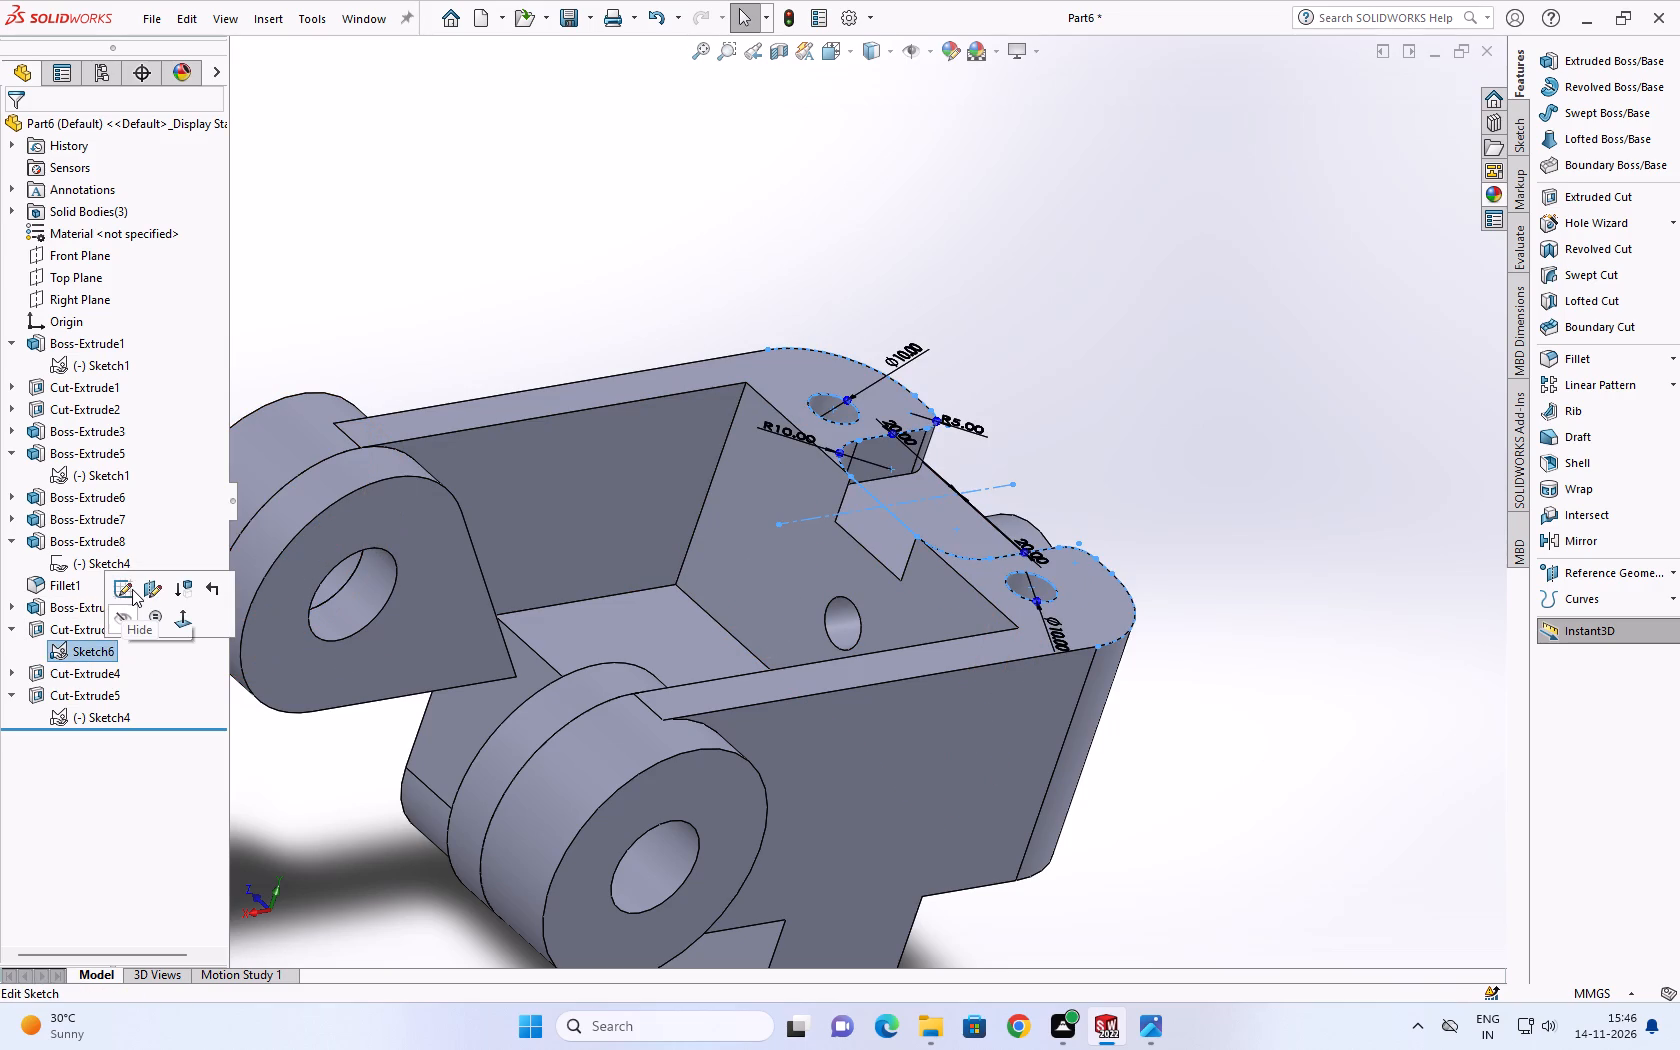
left_click(120, 609)
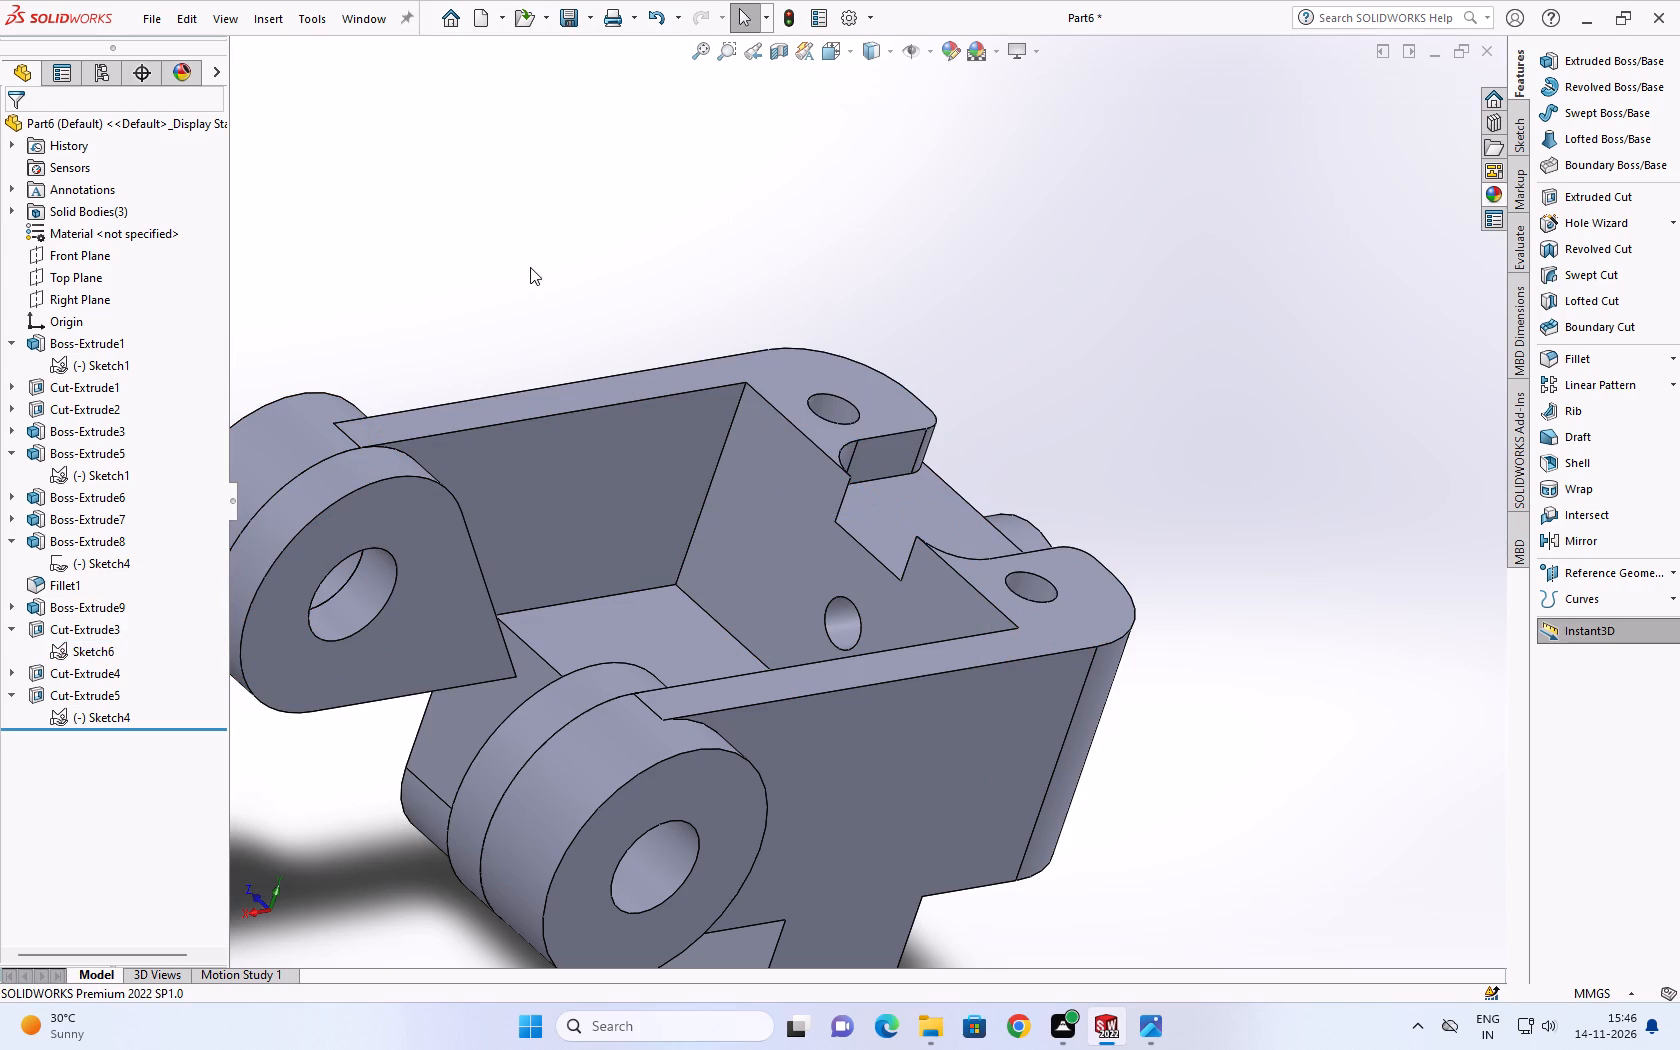
Examine the clevis's rear recess, corner holes, rear lug and fork eyes from several angles.
left_click(551, 290)
middle_click_drag(803, 390, 626, 563)
scroll(789, 417, "down", 1)
scroll(628, 573, "up", 5)
scroll(689, 386, "down", 4)
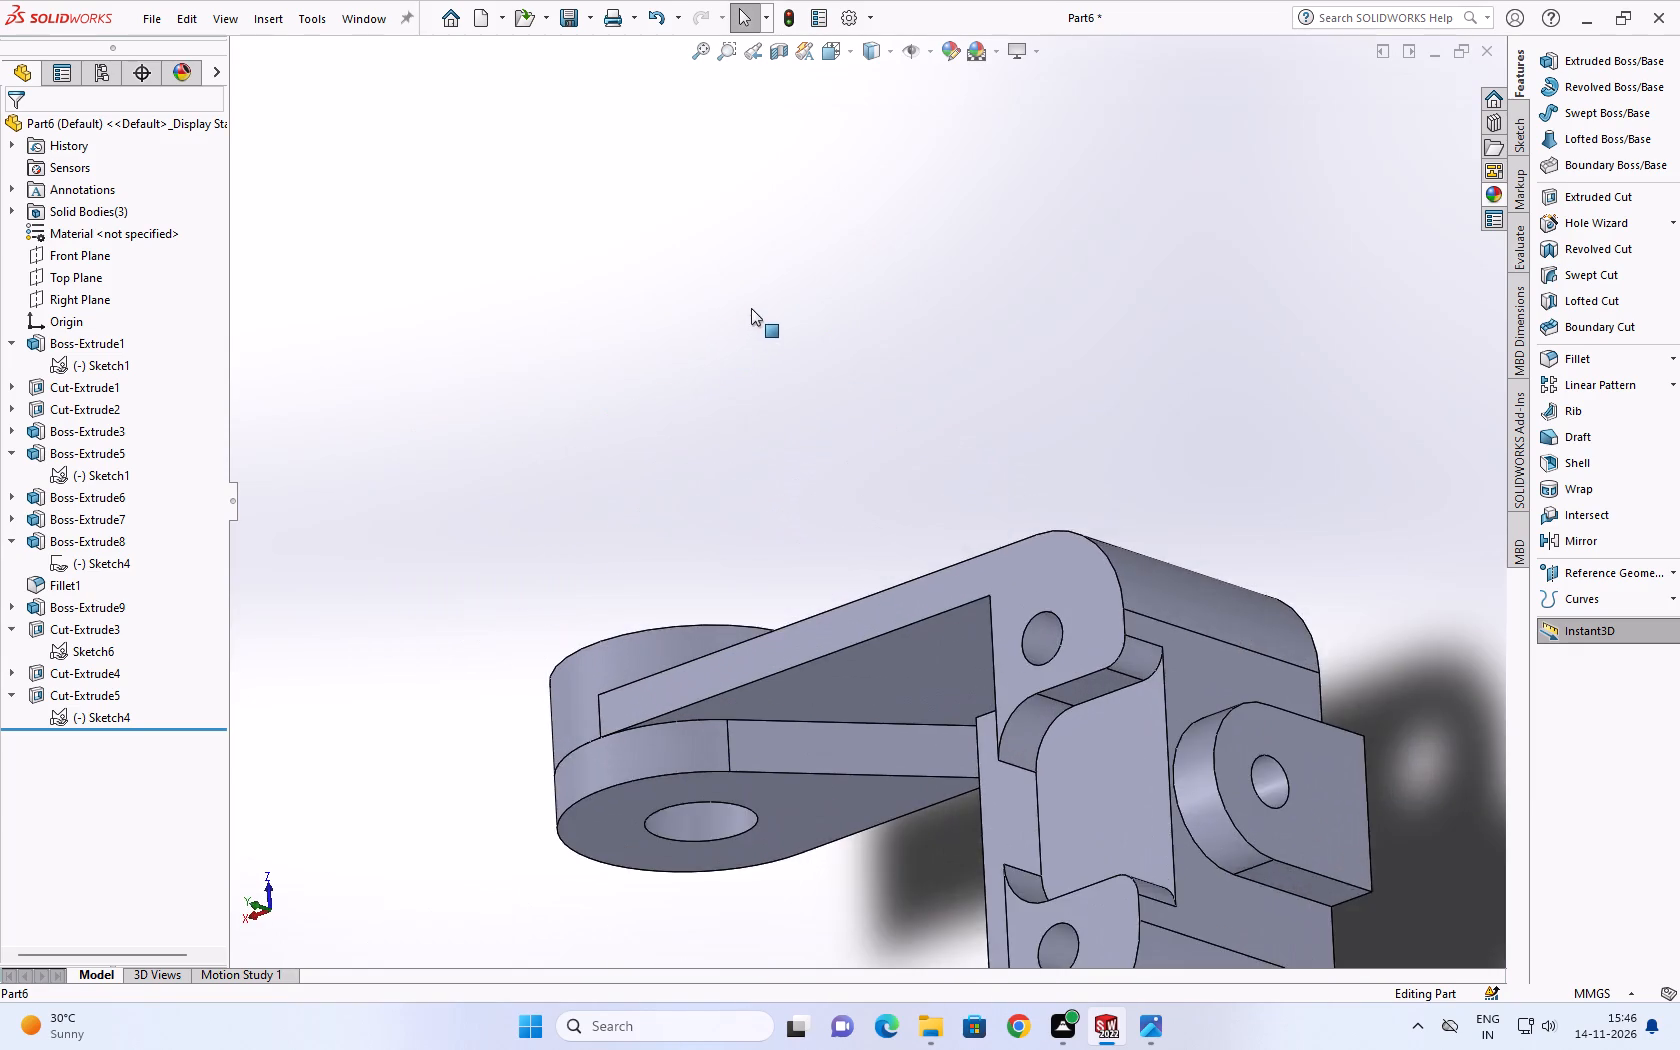
middle_click_drag(760, 316, 924, 105)
scroll(879, 184, "up", 6)
scroll(948, 455, "down", 3)
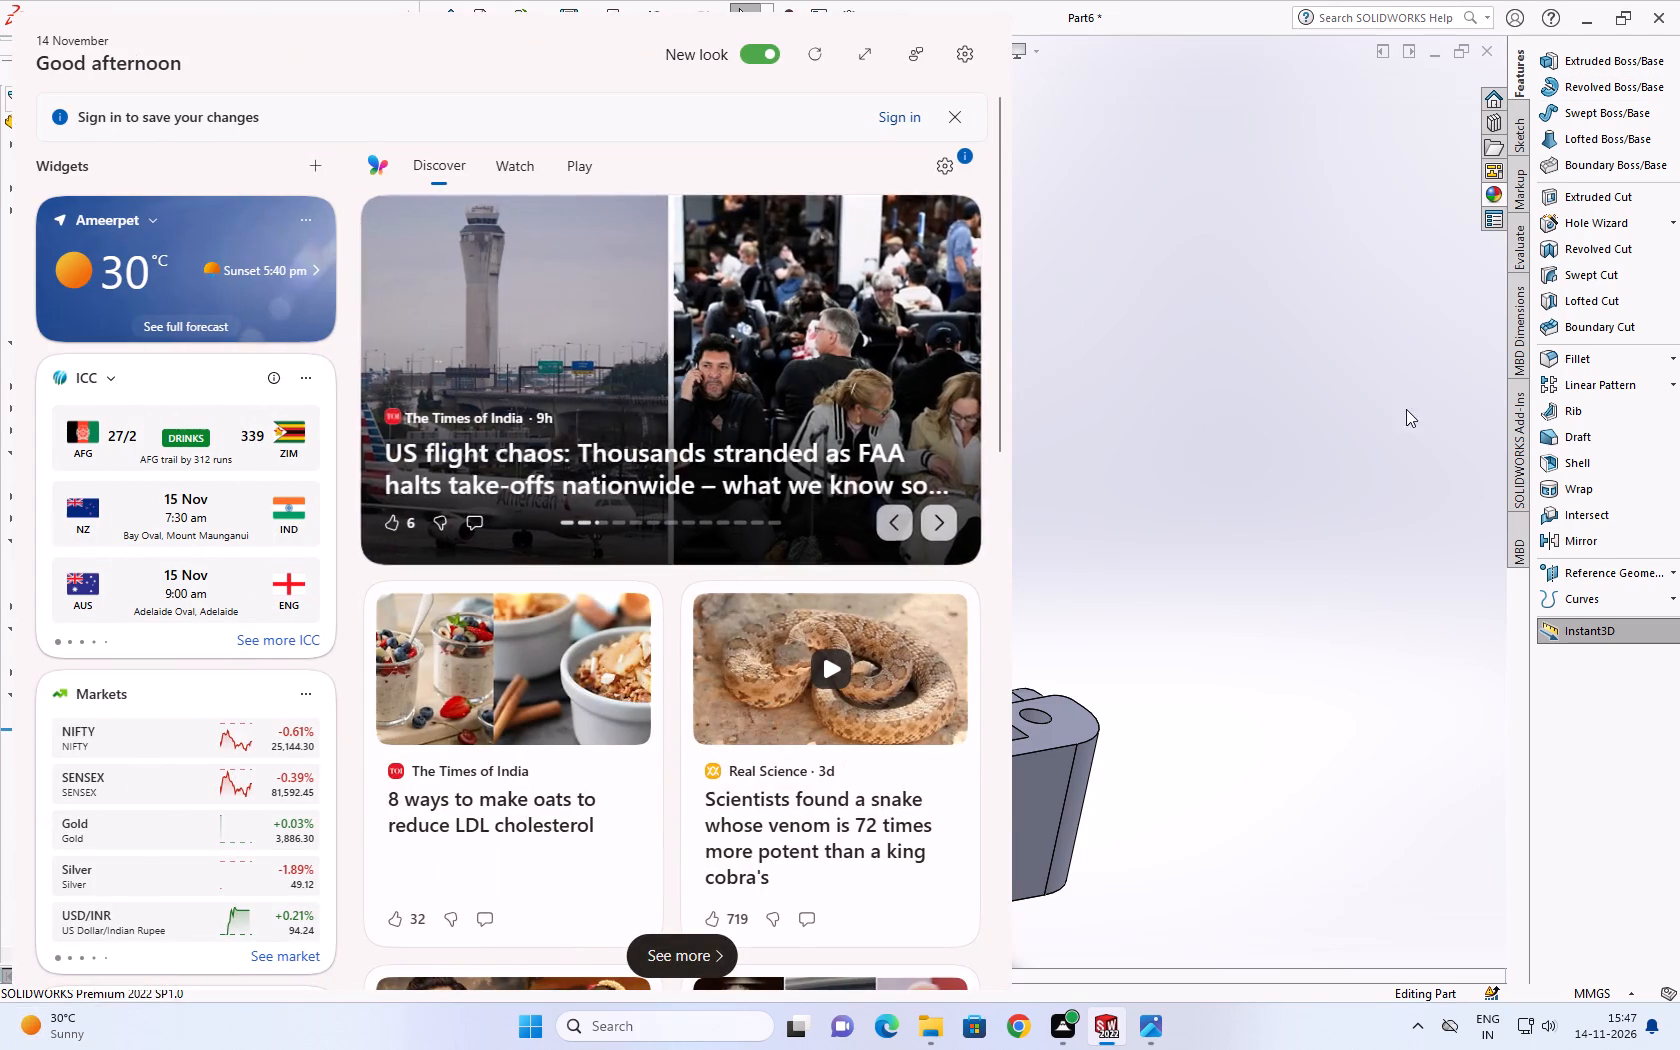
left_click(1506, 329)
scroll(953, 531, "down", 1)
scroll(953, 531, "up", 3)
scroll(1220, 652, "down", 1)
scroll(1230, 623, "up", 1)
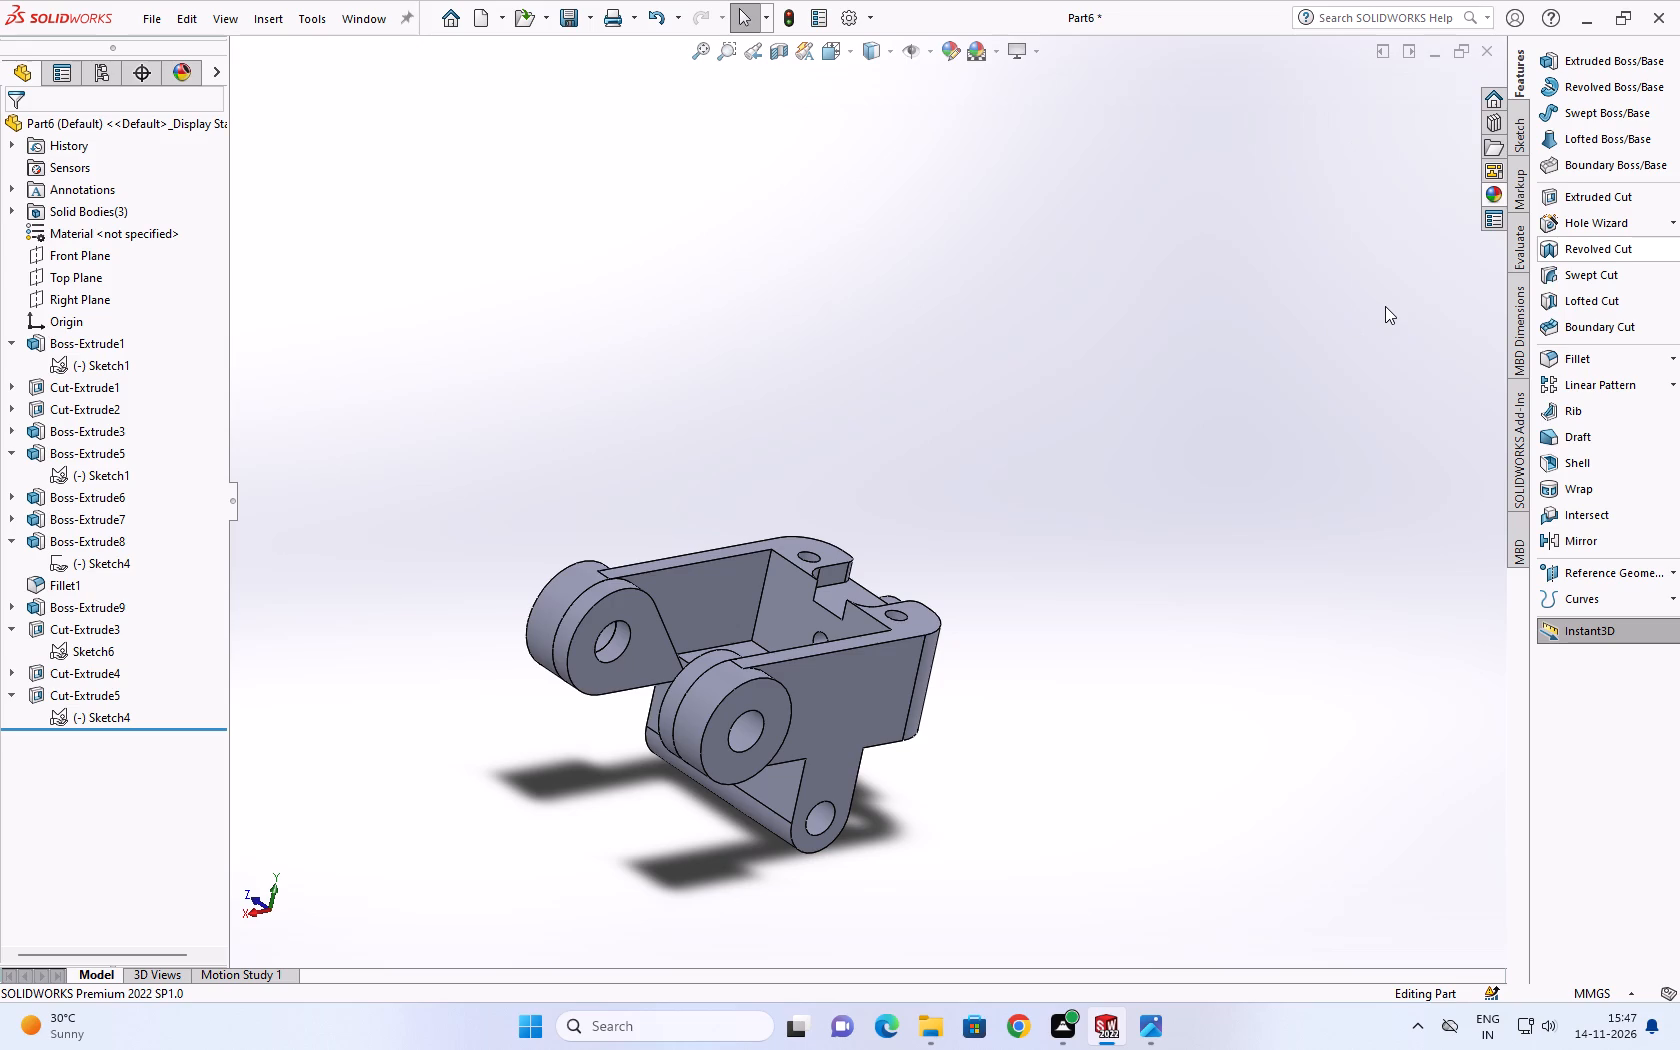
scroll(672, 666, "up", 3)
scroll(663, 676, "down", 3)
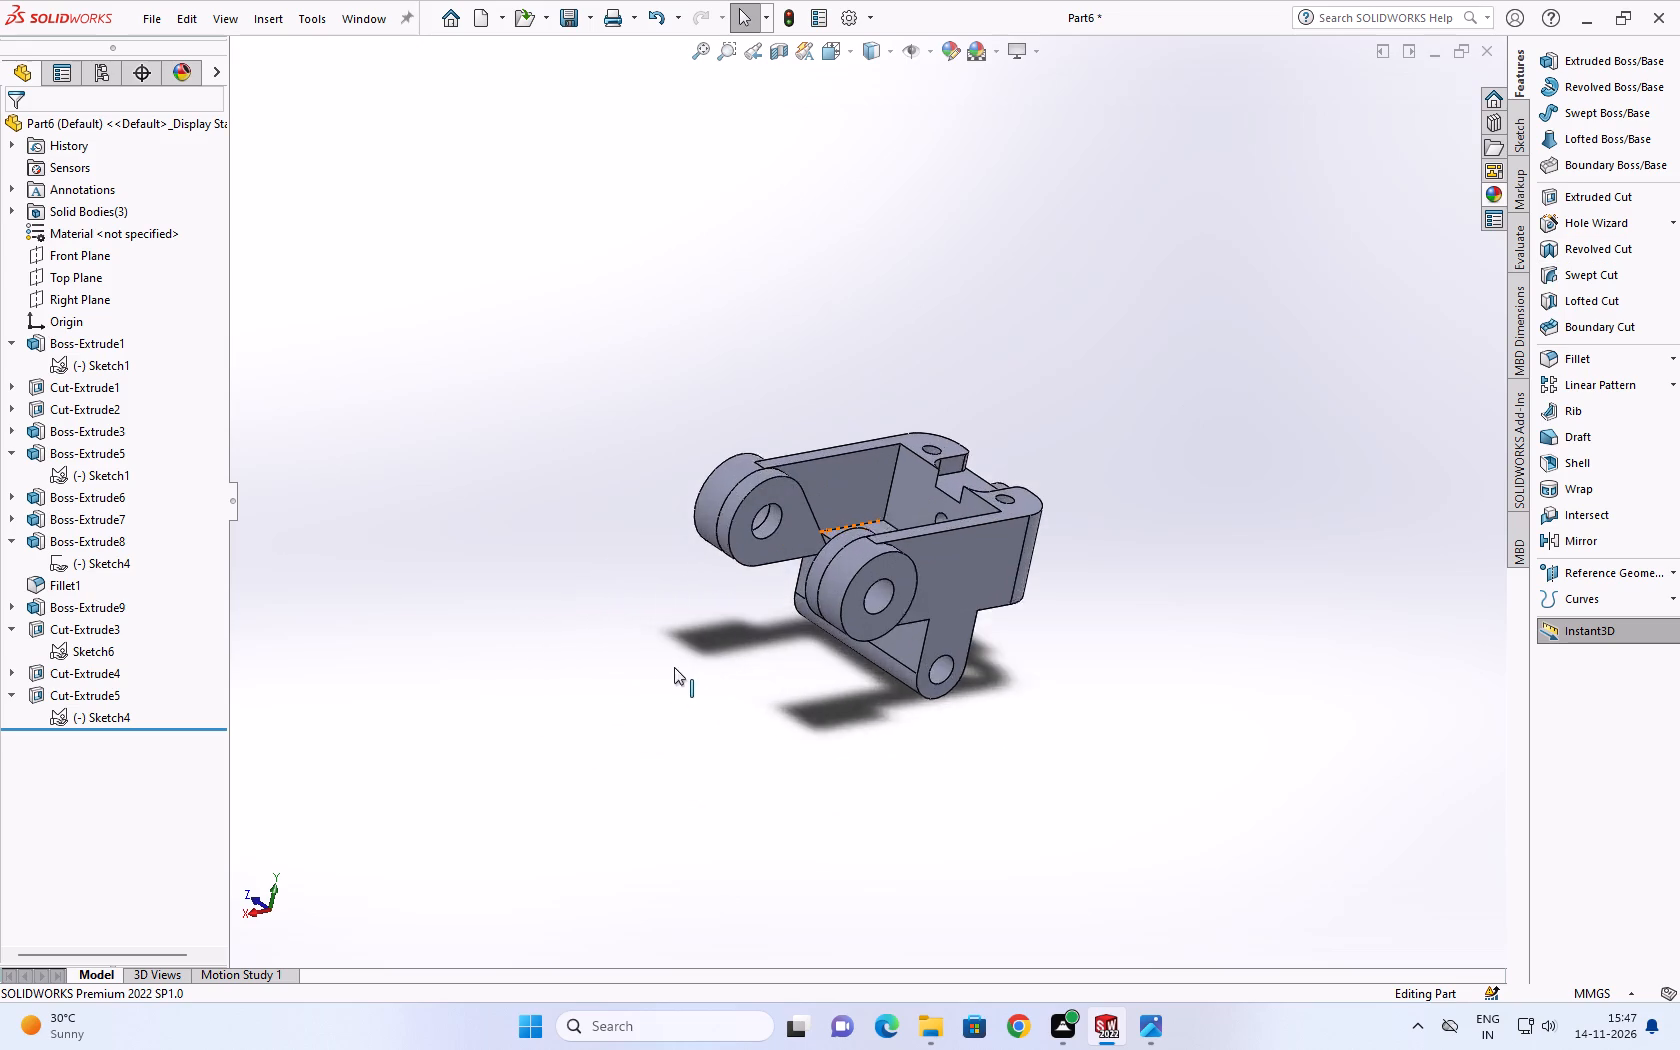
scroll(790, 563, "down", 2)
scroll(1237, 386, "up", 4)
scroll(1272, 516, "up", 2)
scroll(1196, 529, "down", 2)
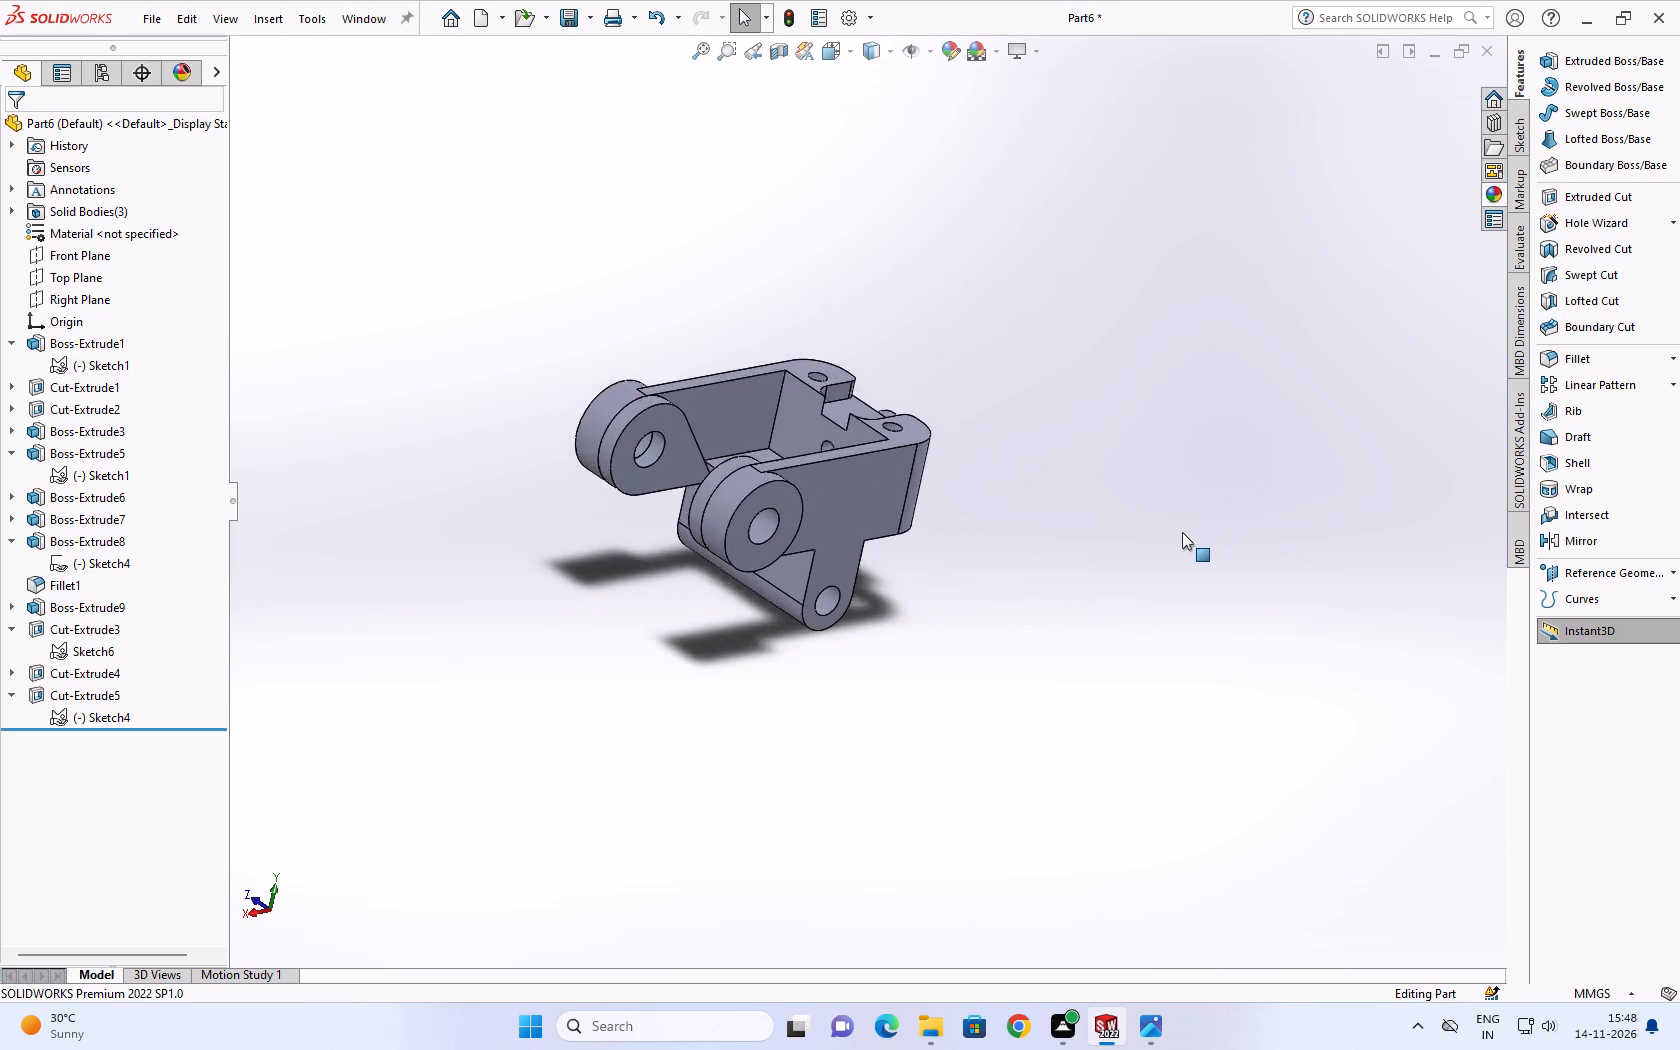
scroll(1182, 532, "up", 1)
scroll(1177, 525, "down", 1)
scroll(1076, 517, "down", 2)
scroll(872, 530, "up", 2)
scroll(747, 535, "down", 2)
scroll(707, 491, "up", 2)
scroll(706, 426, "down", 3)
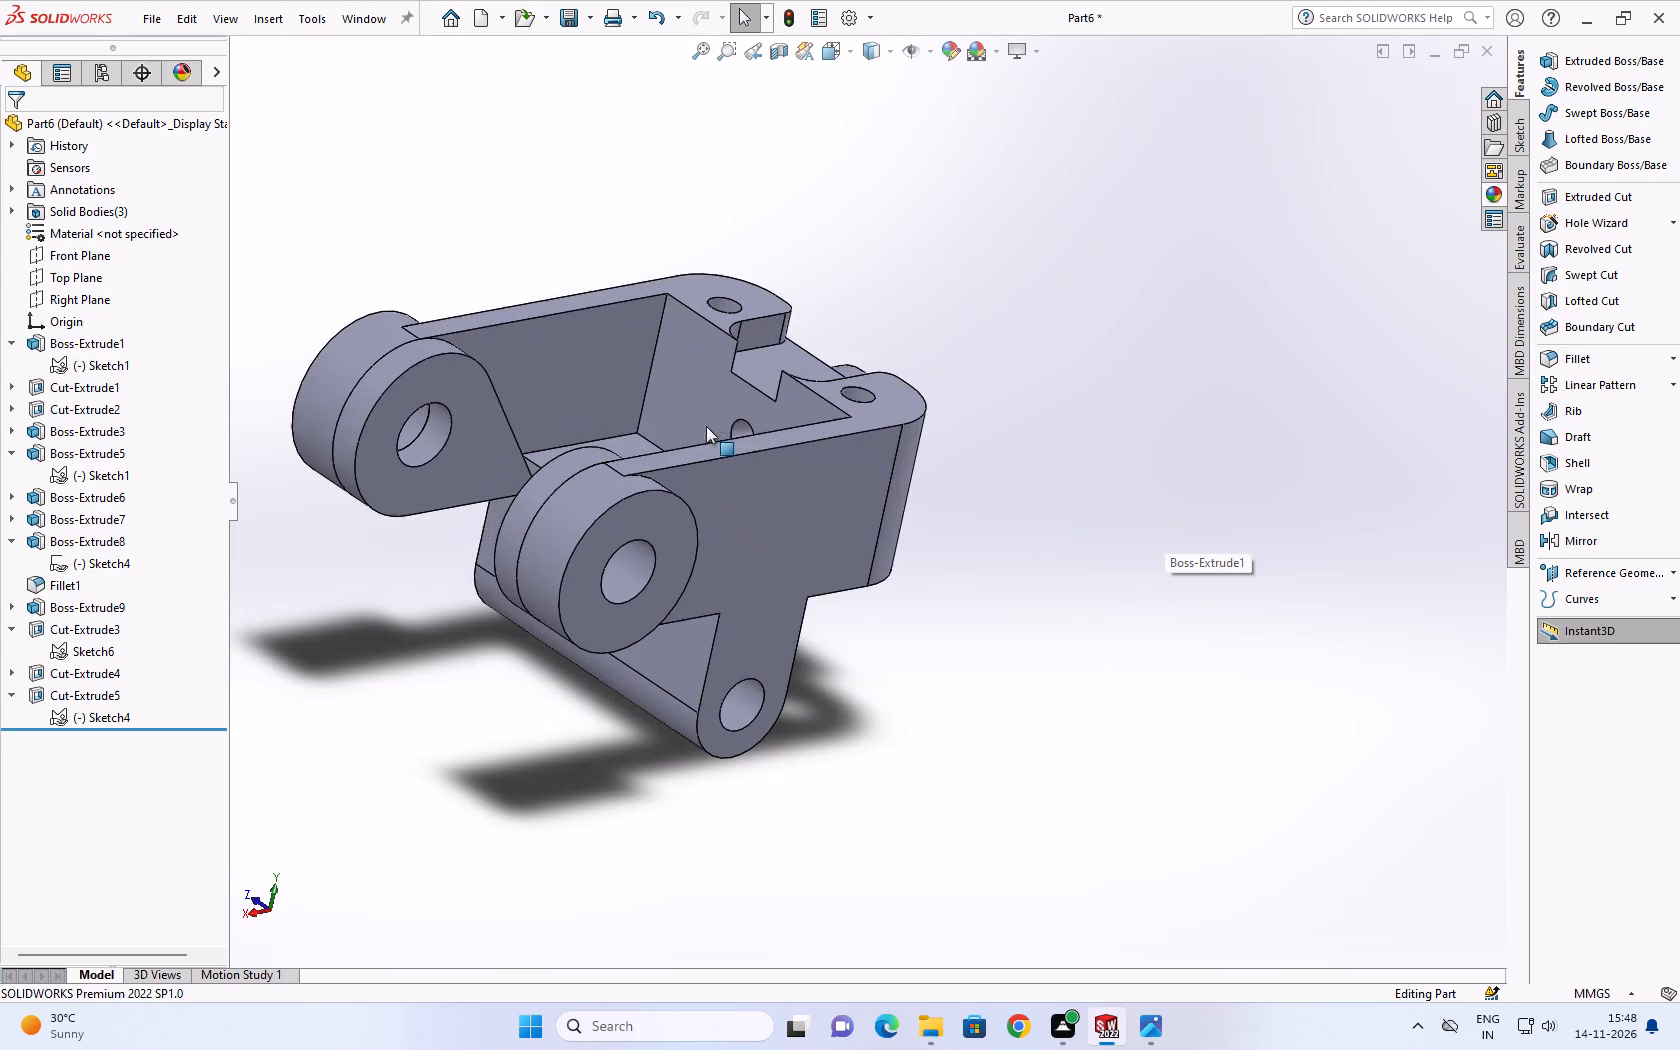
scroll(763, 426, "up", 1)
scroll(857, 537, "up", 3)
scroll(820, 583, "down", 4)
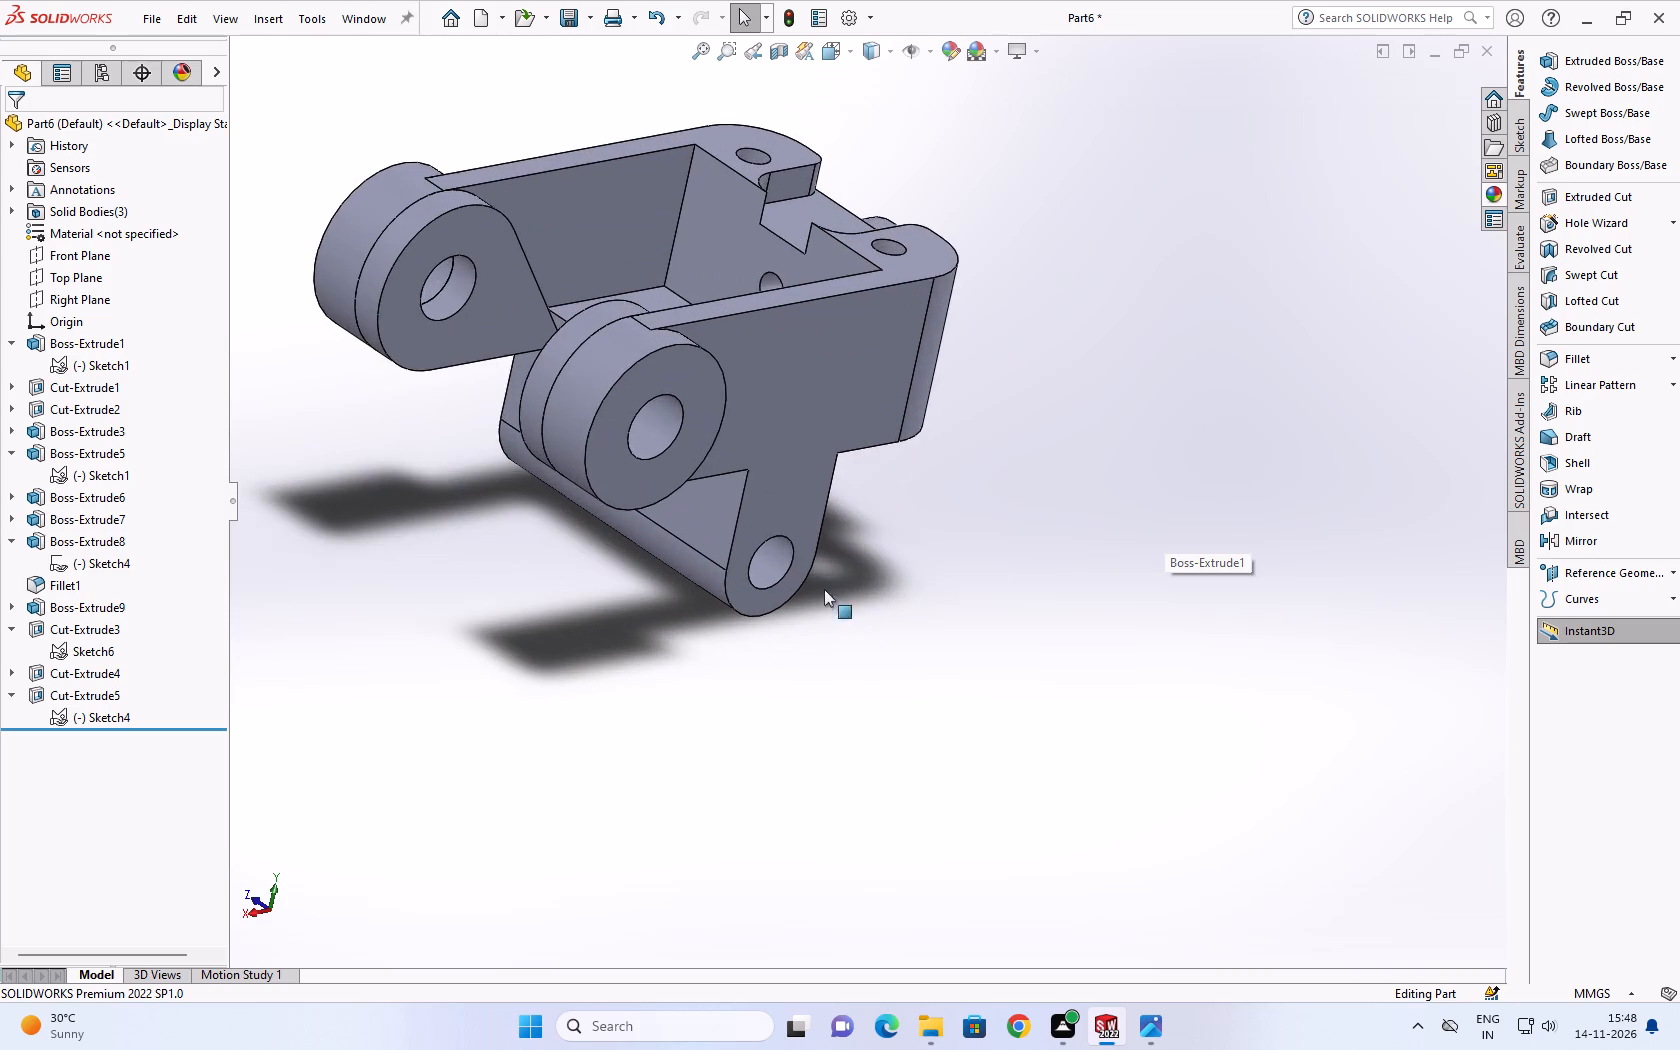
Sketch a corner rectangle about 43 by 65 mm on the lower lug's fork-side flat face, extending past the lug's bottom edge.
scroll(699, 448, "down", 1)
middle_click_drag(699, 448, 978, 377)
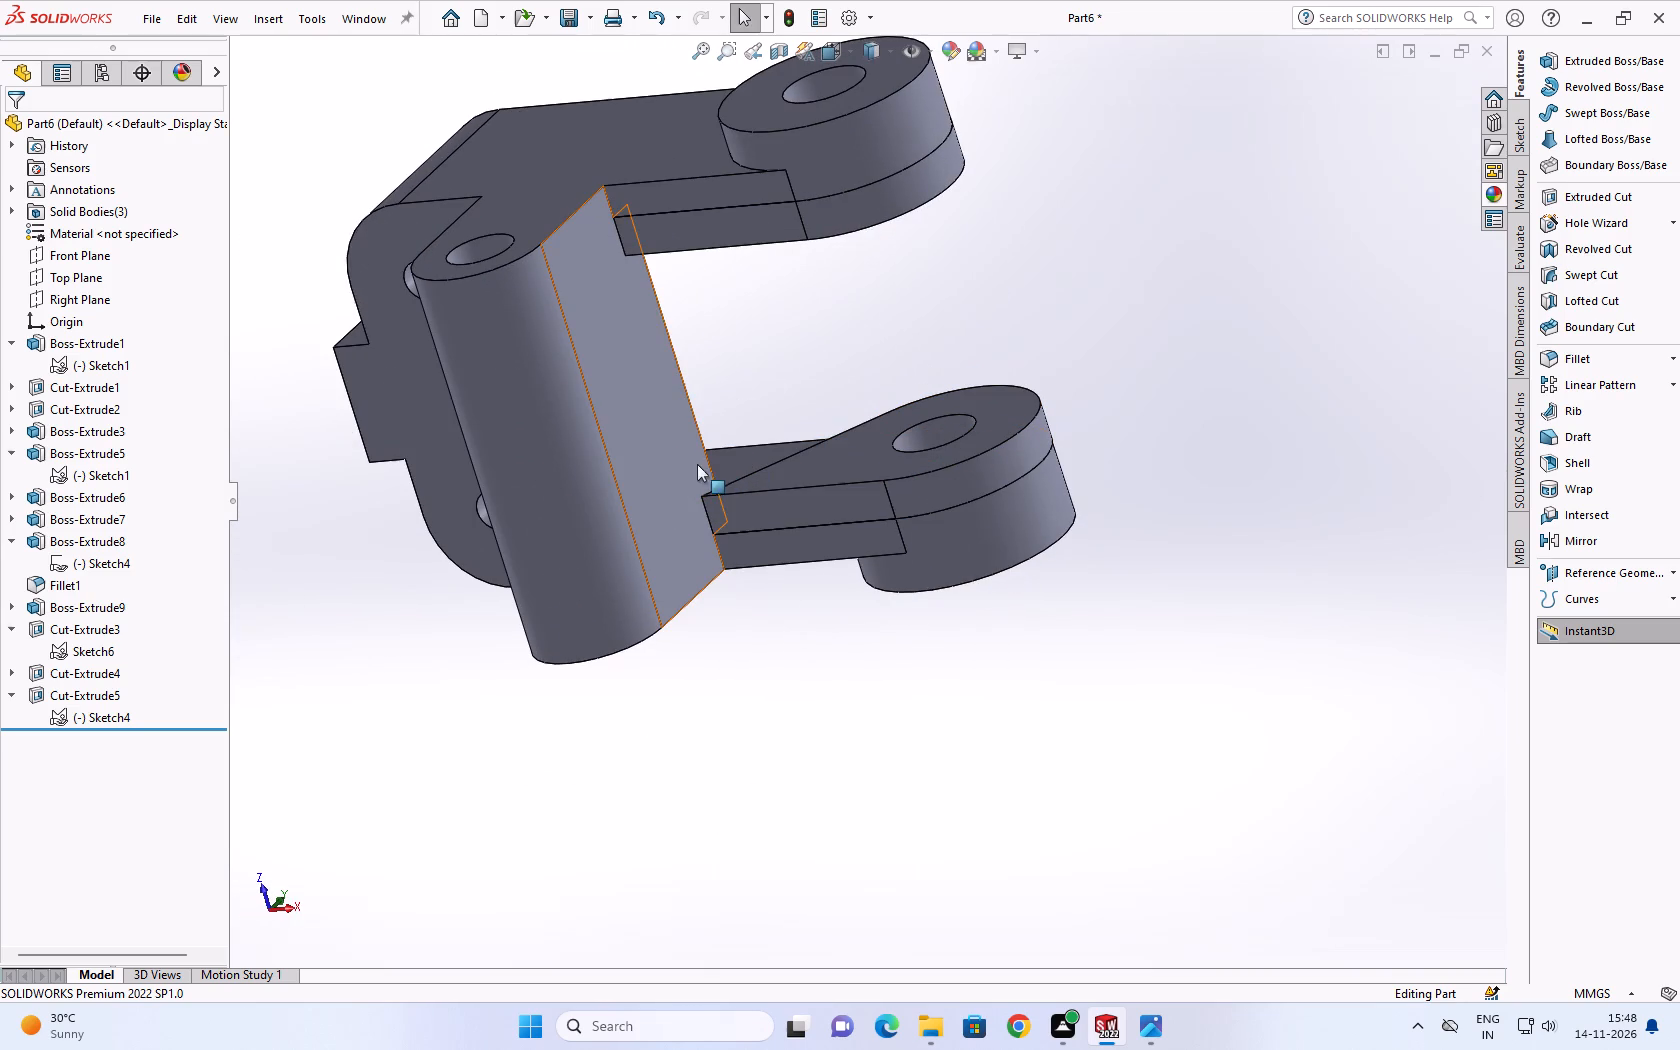
left_click(634, 474)
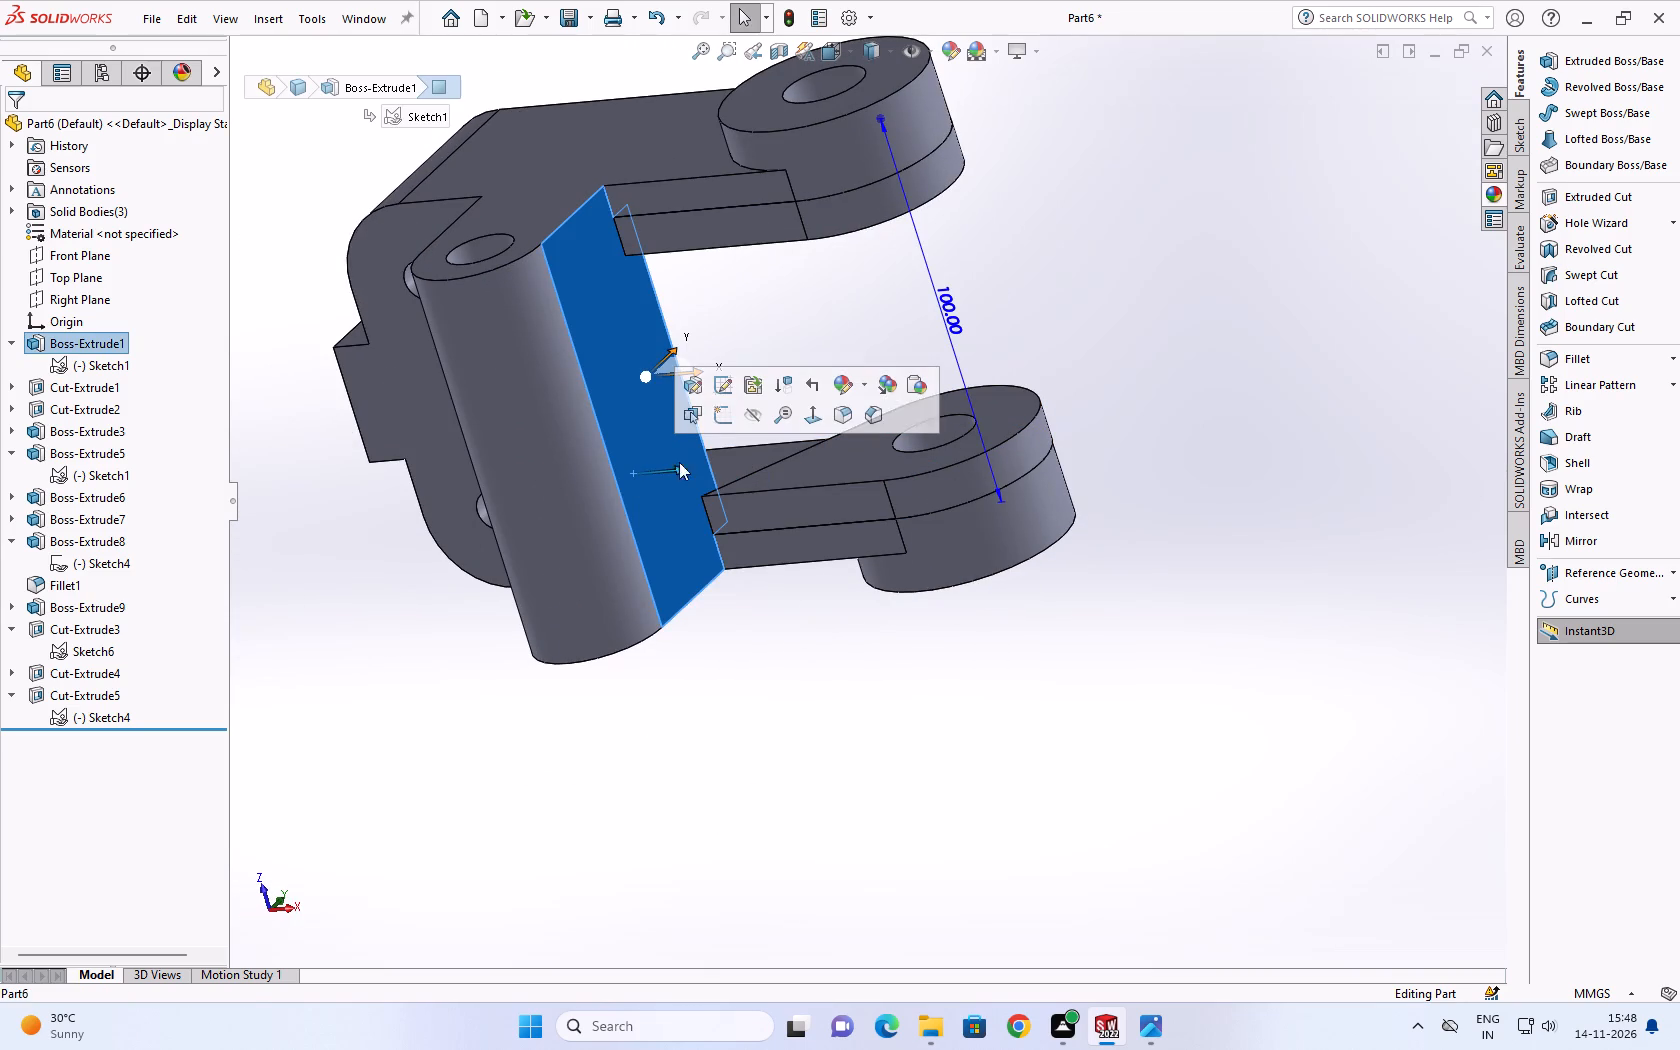
left_click(717, 415)
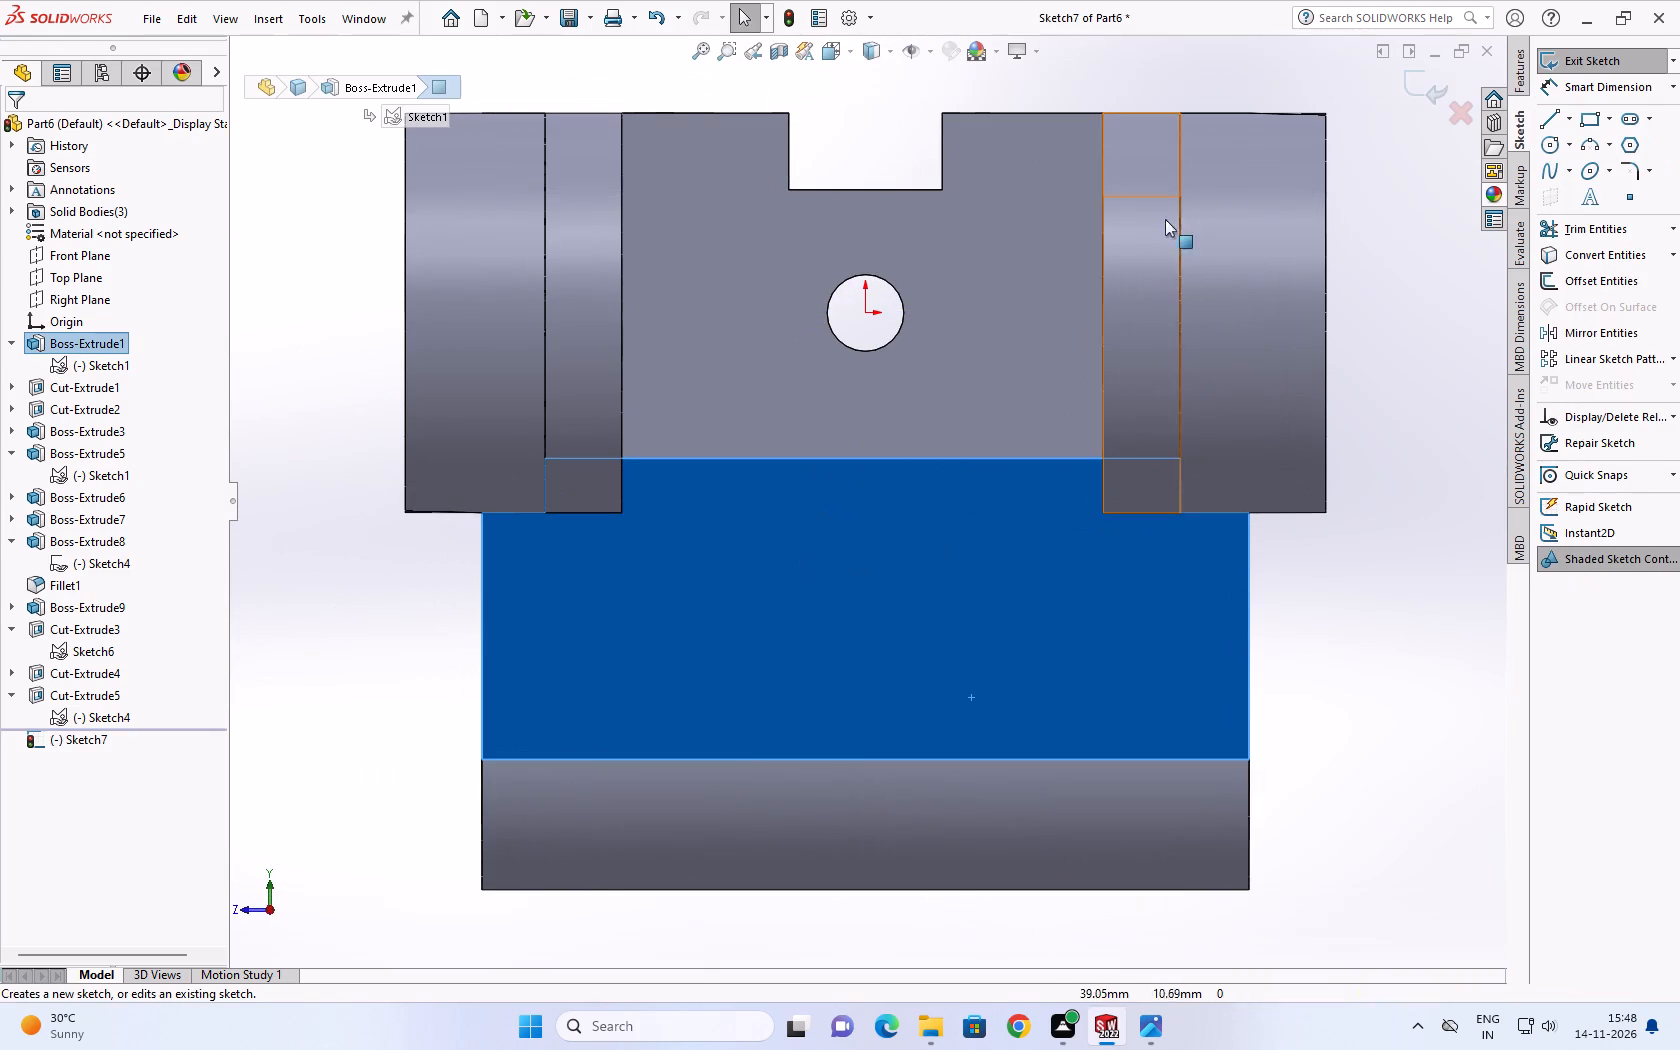
left_click(1596, 121)
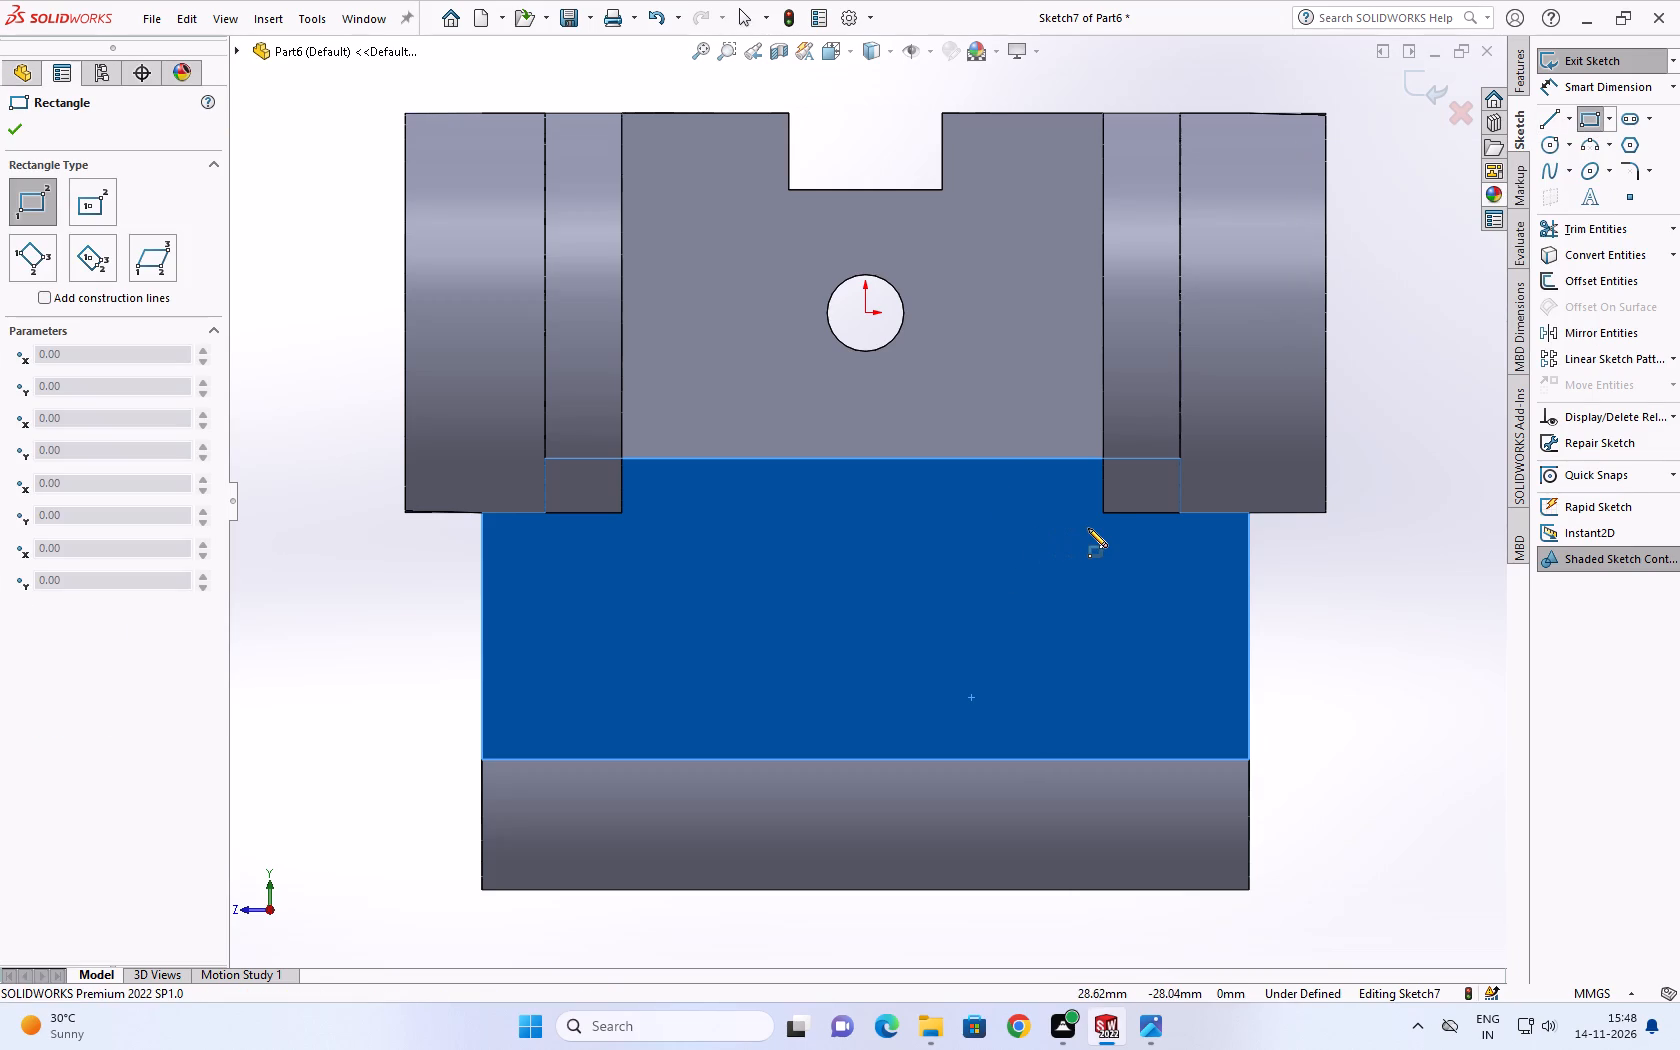
left_click(1019, 546)
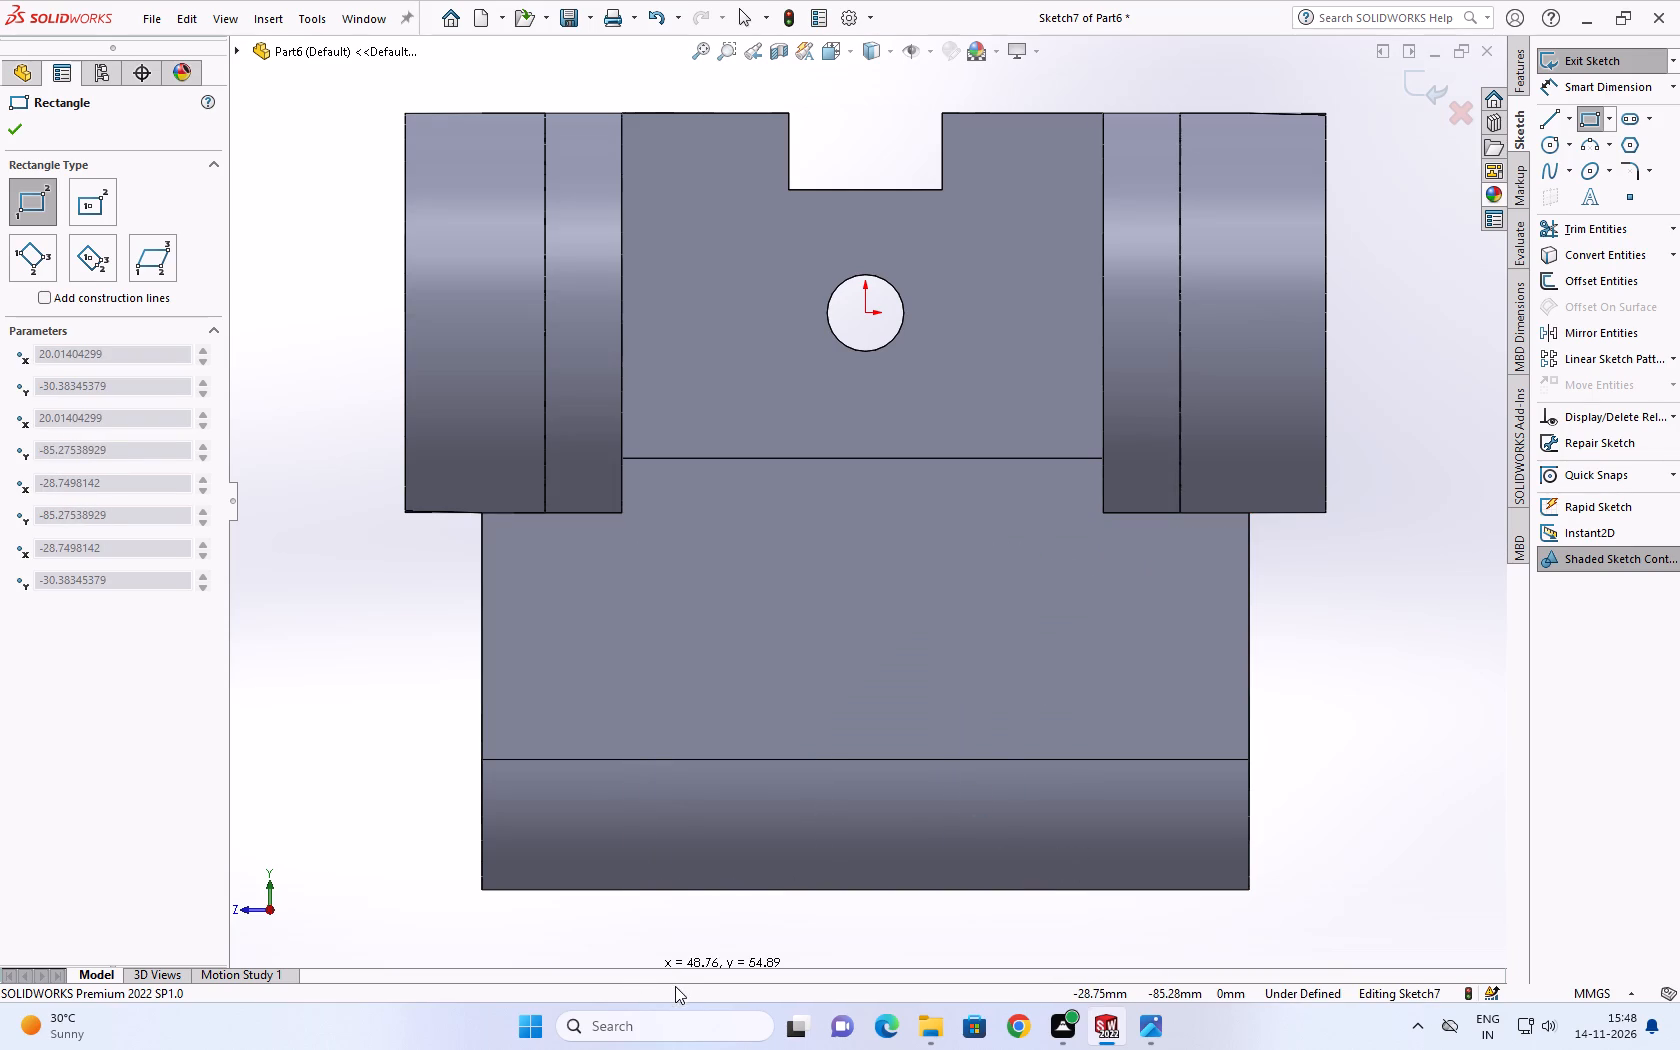
scroll(664, 938, "up", 2)
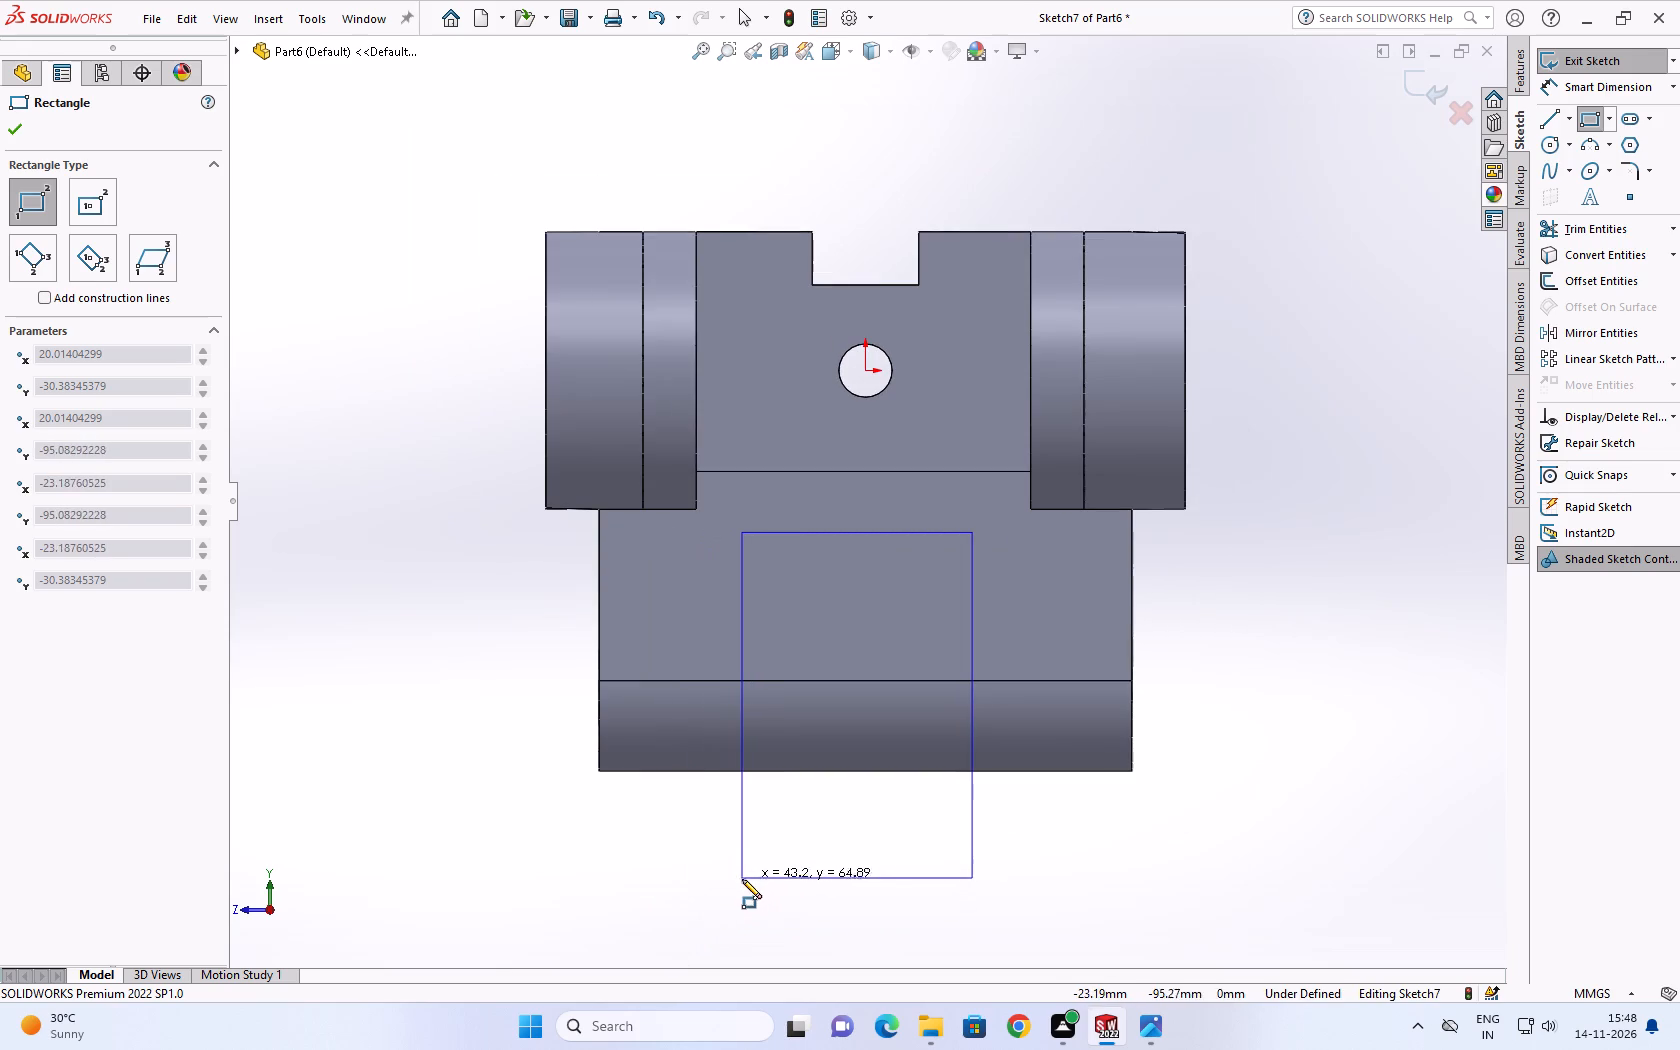
left_click(742, 879)
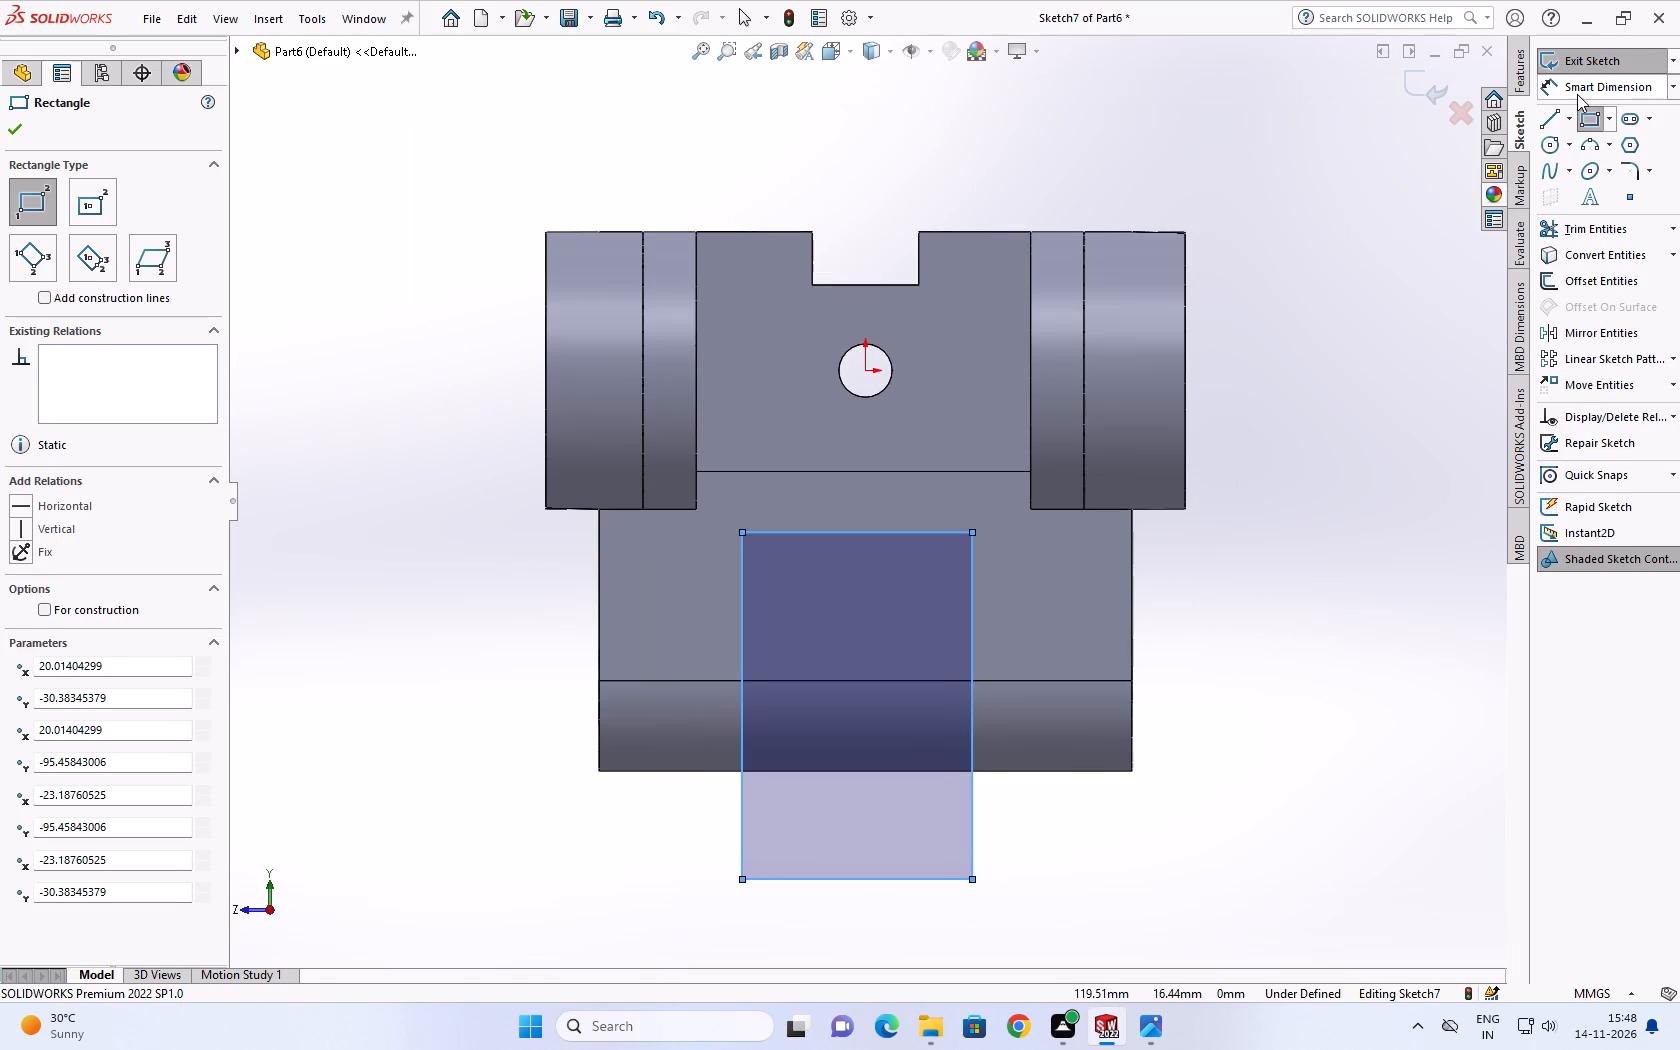
Dimension the rectangle's top edge to a width of 45 mm.
left_click(1580, 87)
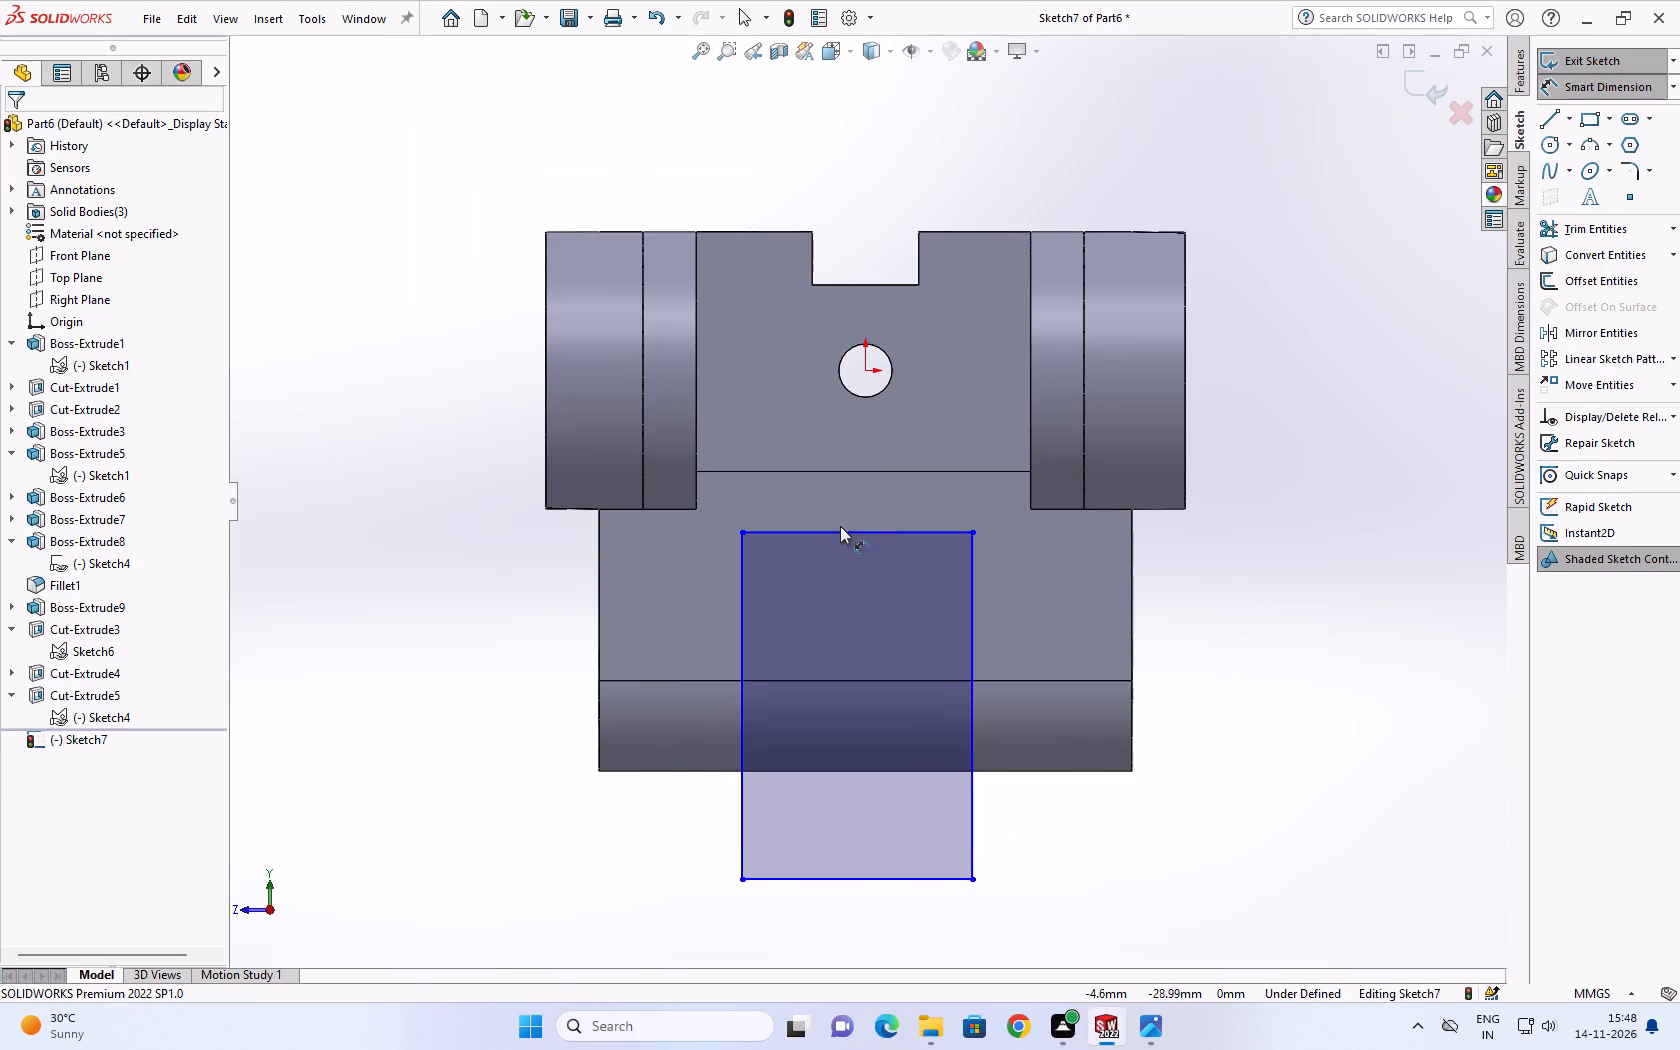
left_click(838, 529)
left_click(855, 506)
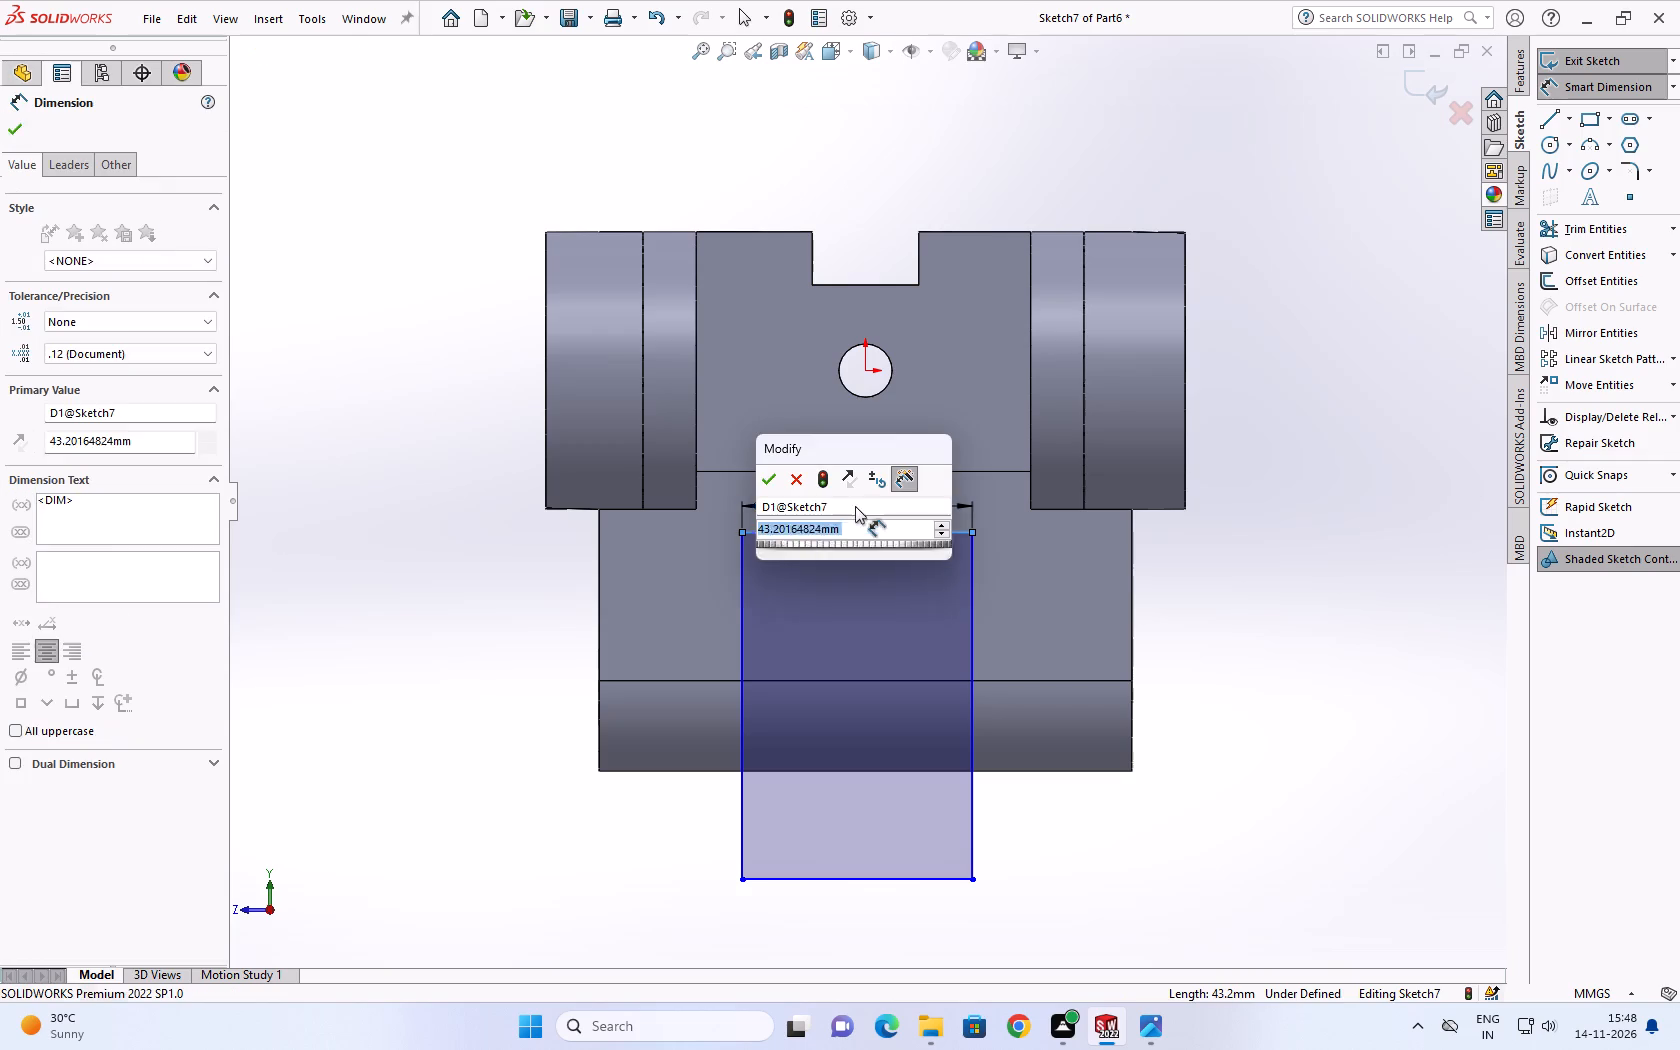
type("45")
key("Return")
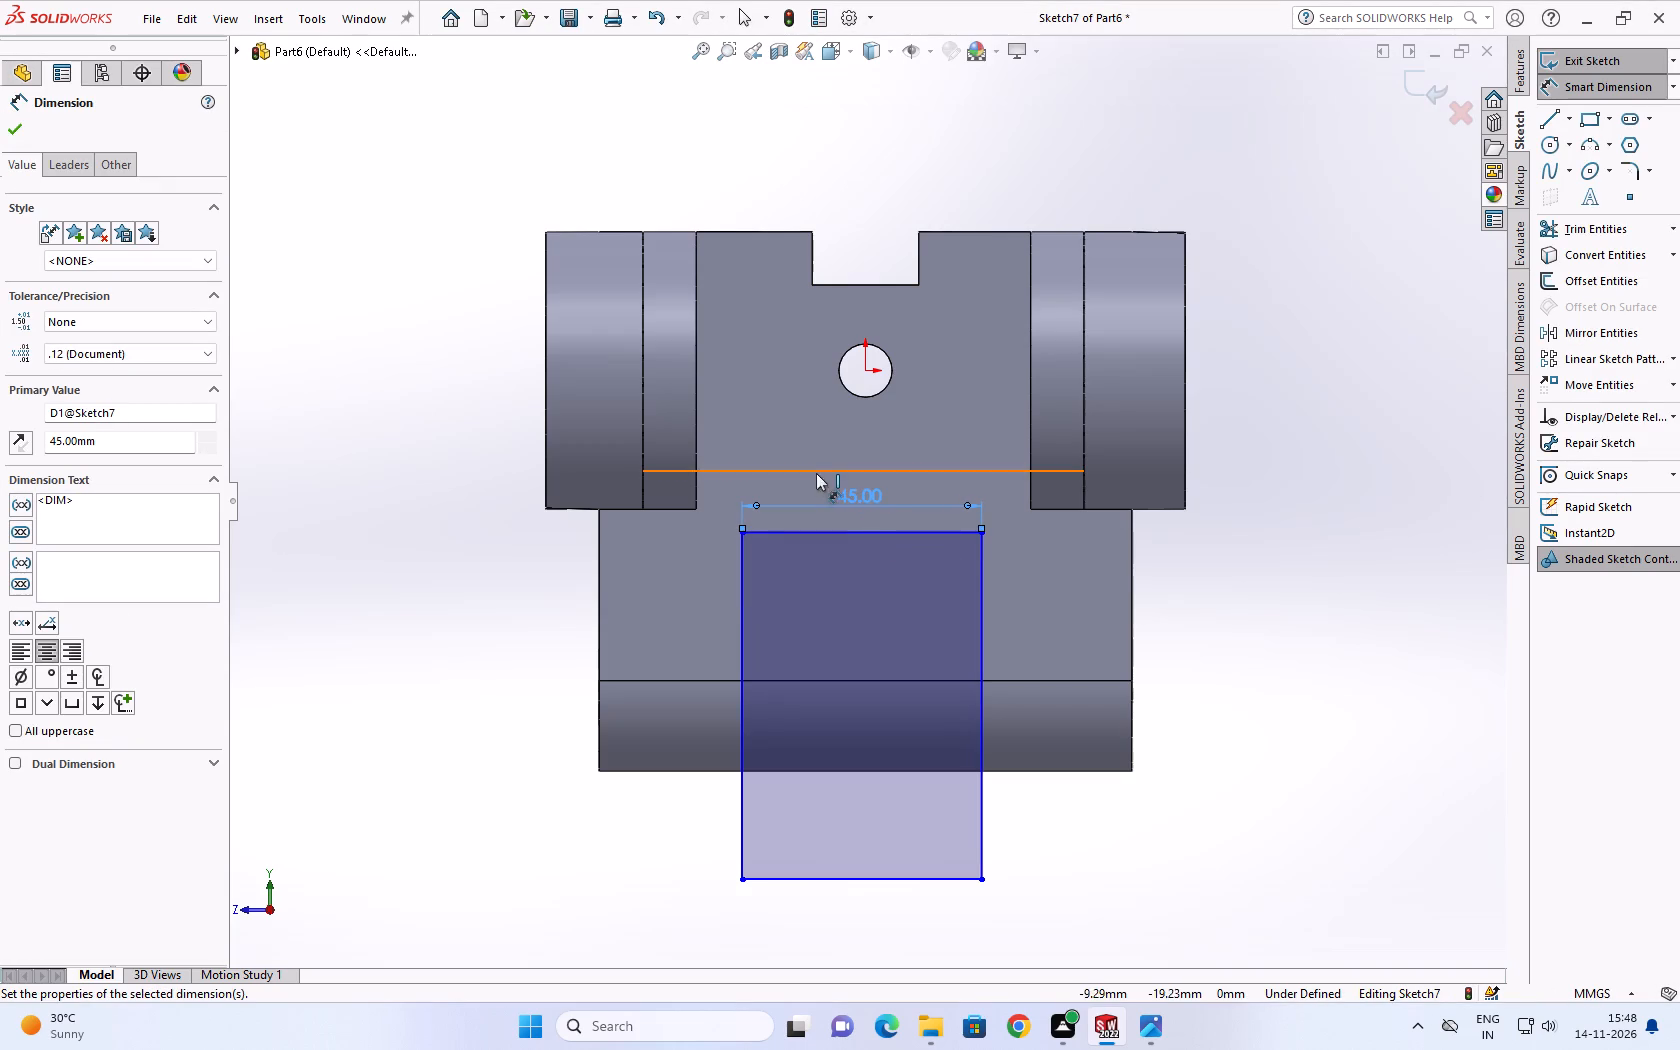
Set the rectangle's width dimension to 50 mm.
double_click(854, 486)
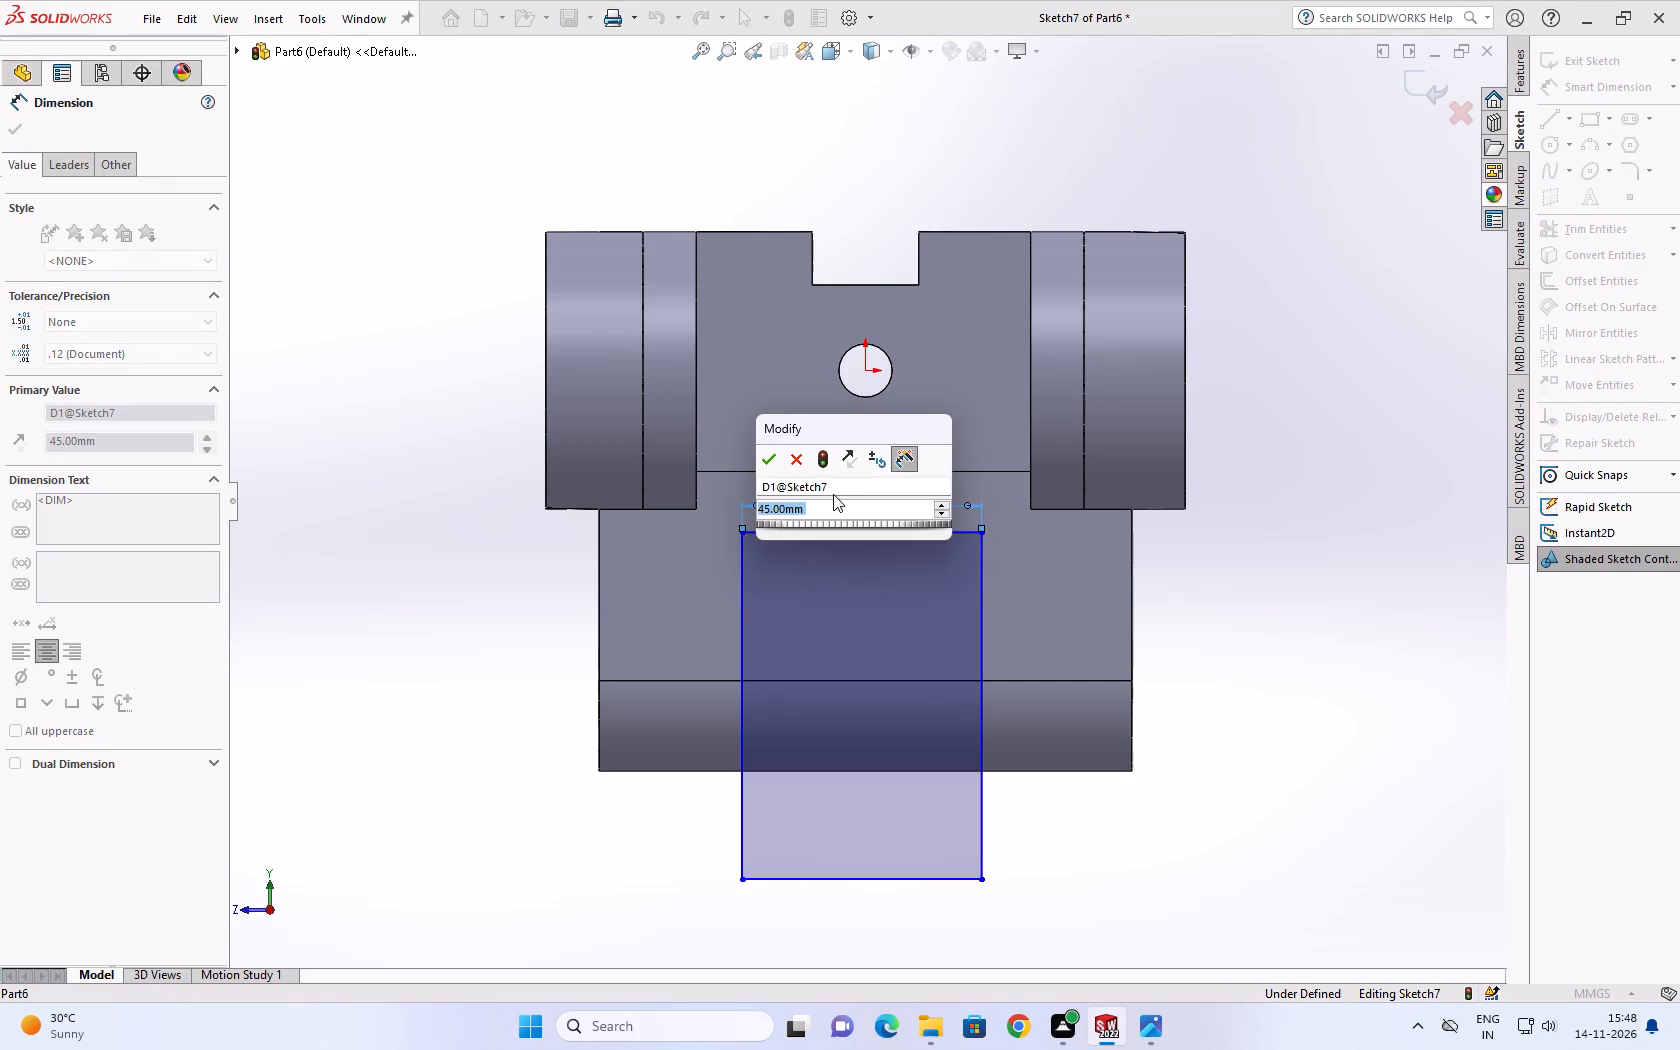
type("50")
key("Return")
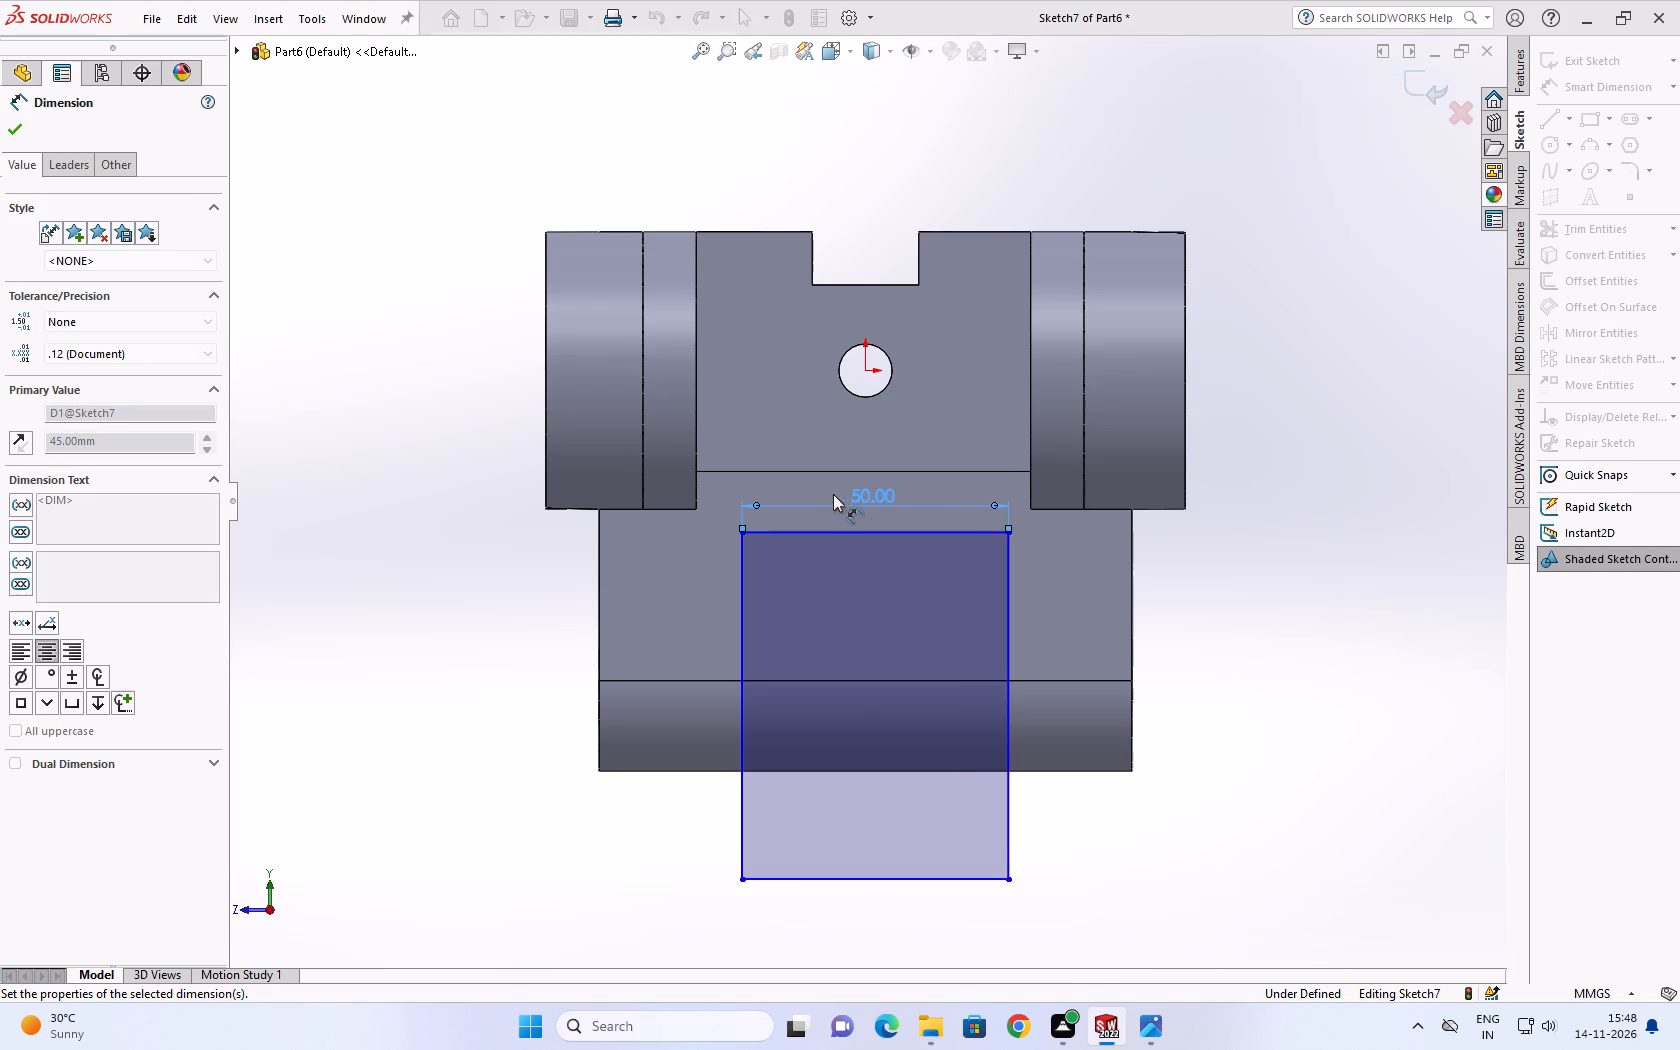
key("Escape")
Centre the rectangle by adding a Vertical relation between its top edge's midpoint and the origin.
scroll(903, 588, "down", 1)
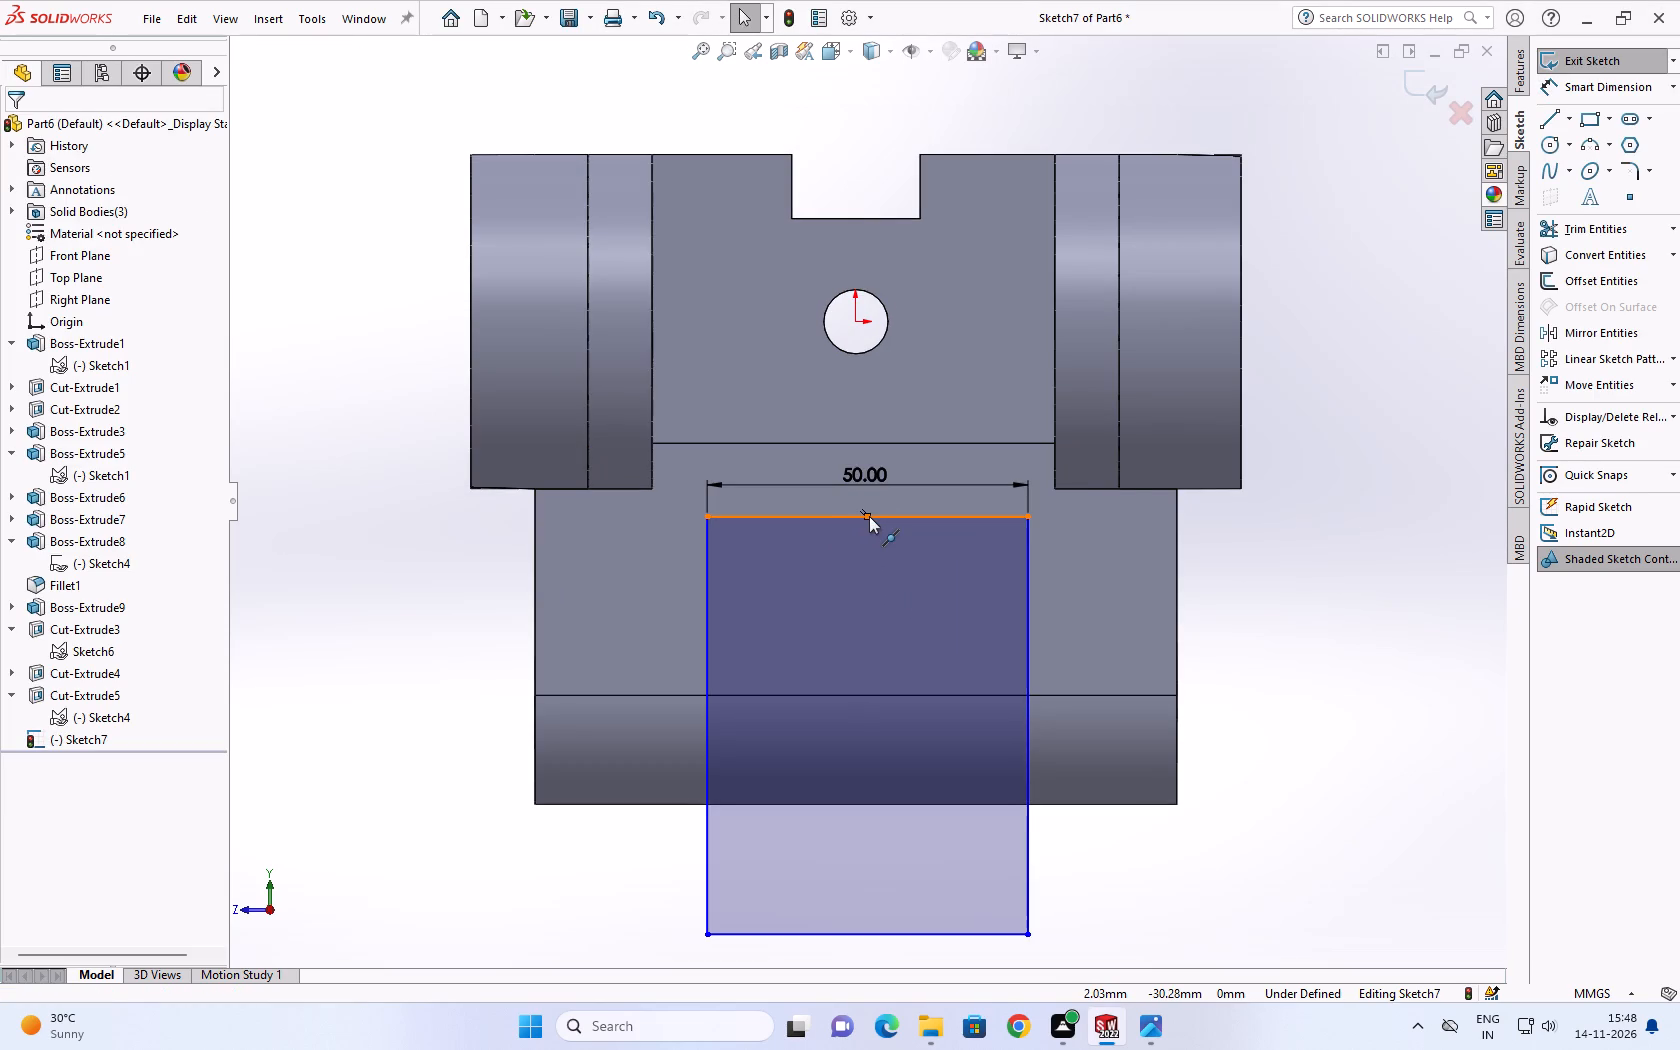
left_click(869, 516)
left_click(856, 321, "ctrl")
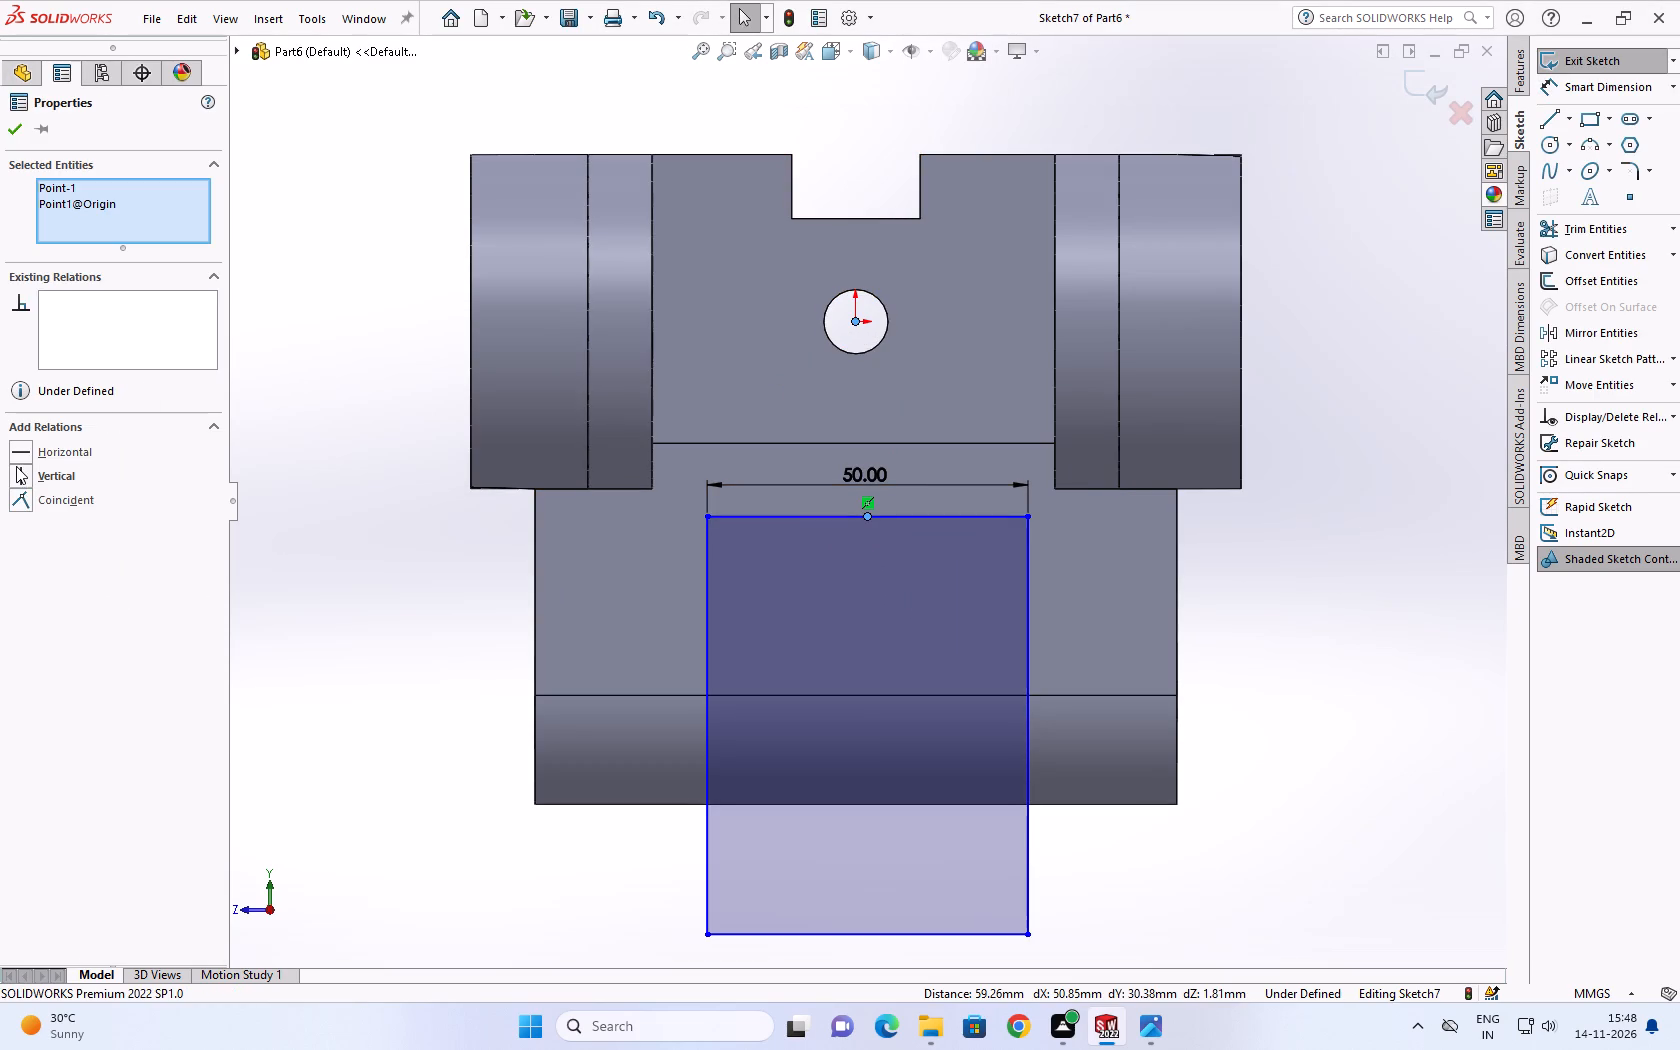
left_click(18, 471)
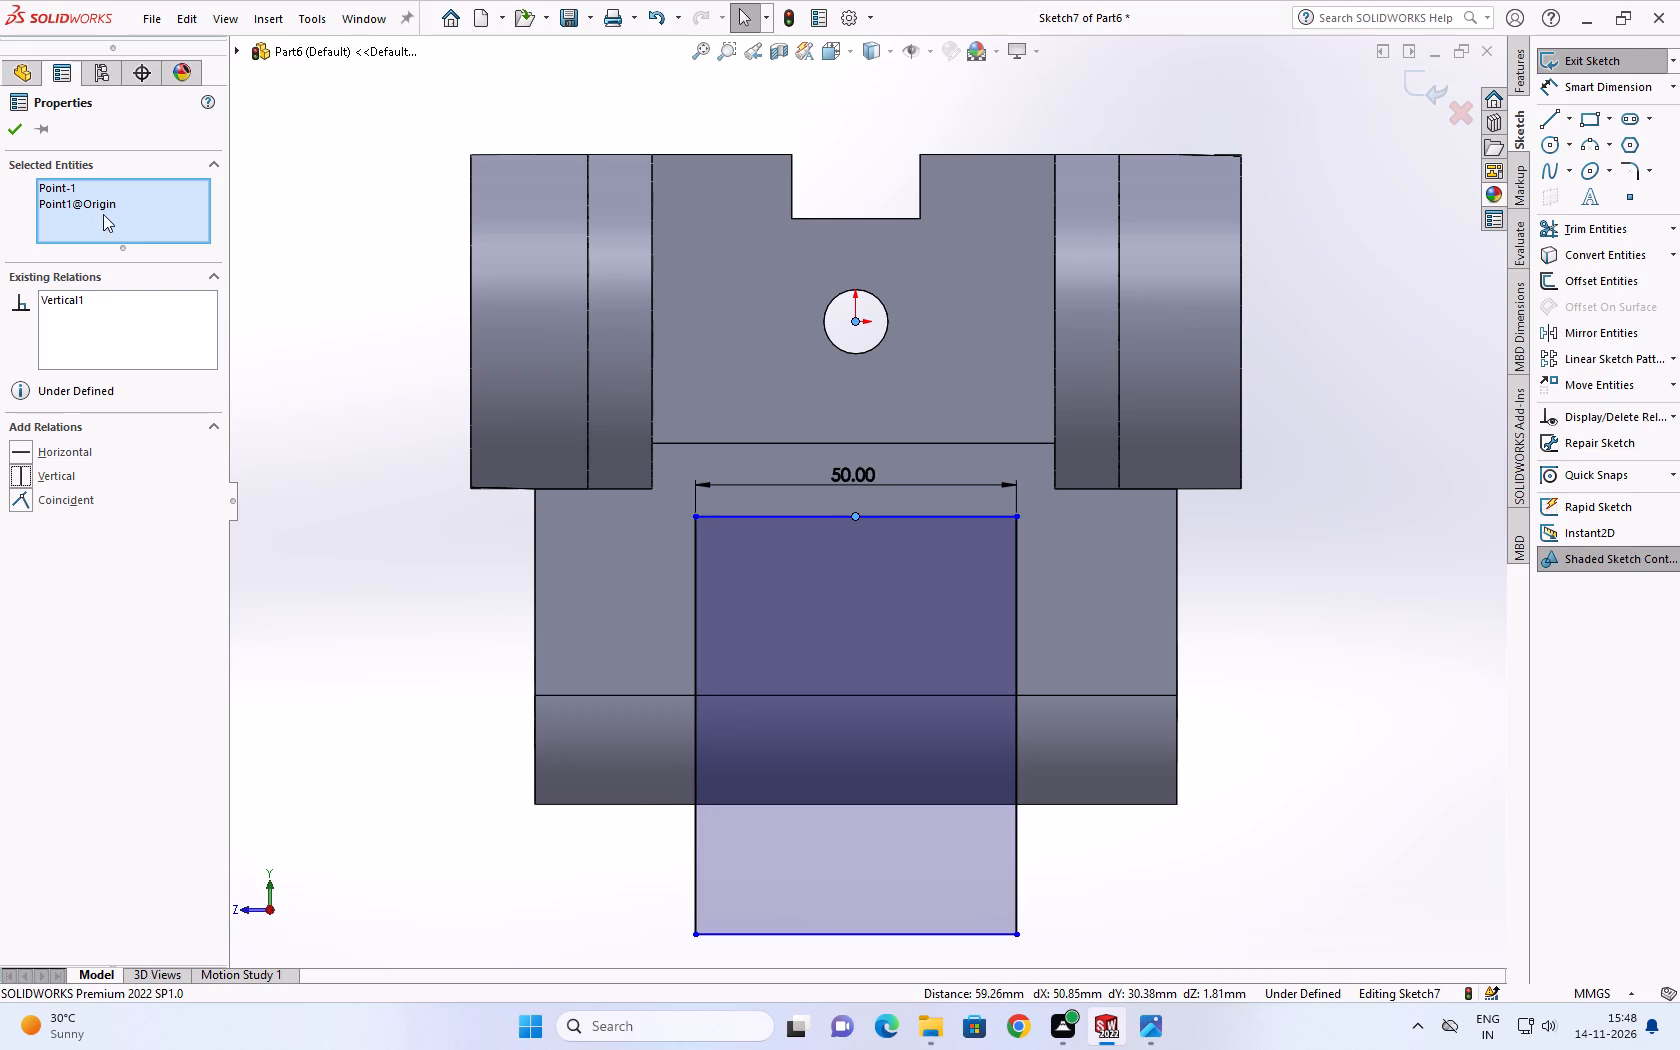
left_click(9, 129)
Cut the rectangle through the lower lug with a Blind Extruded Cut 80 mm deep.
scroll(655, 467, "up", 3)
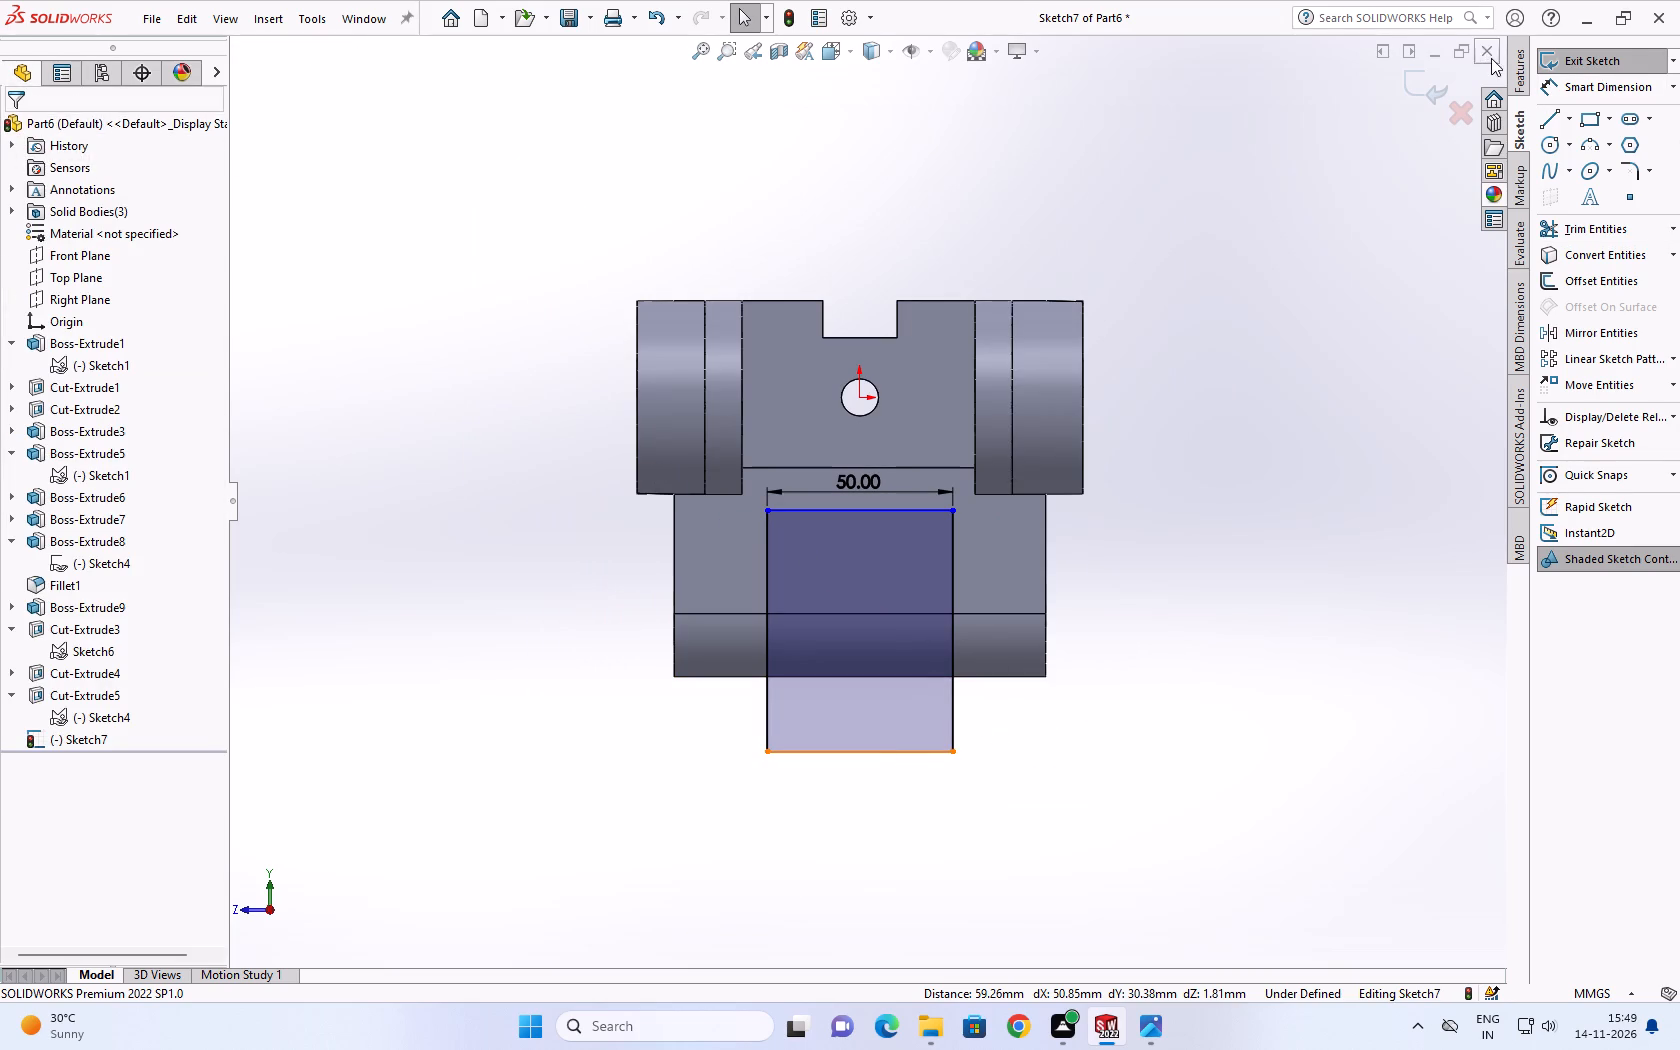
left_click(1520, 62)
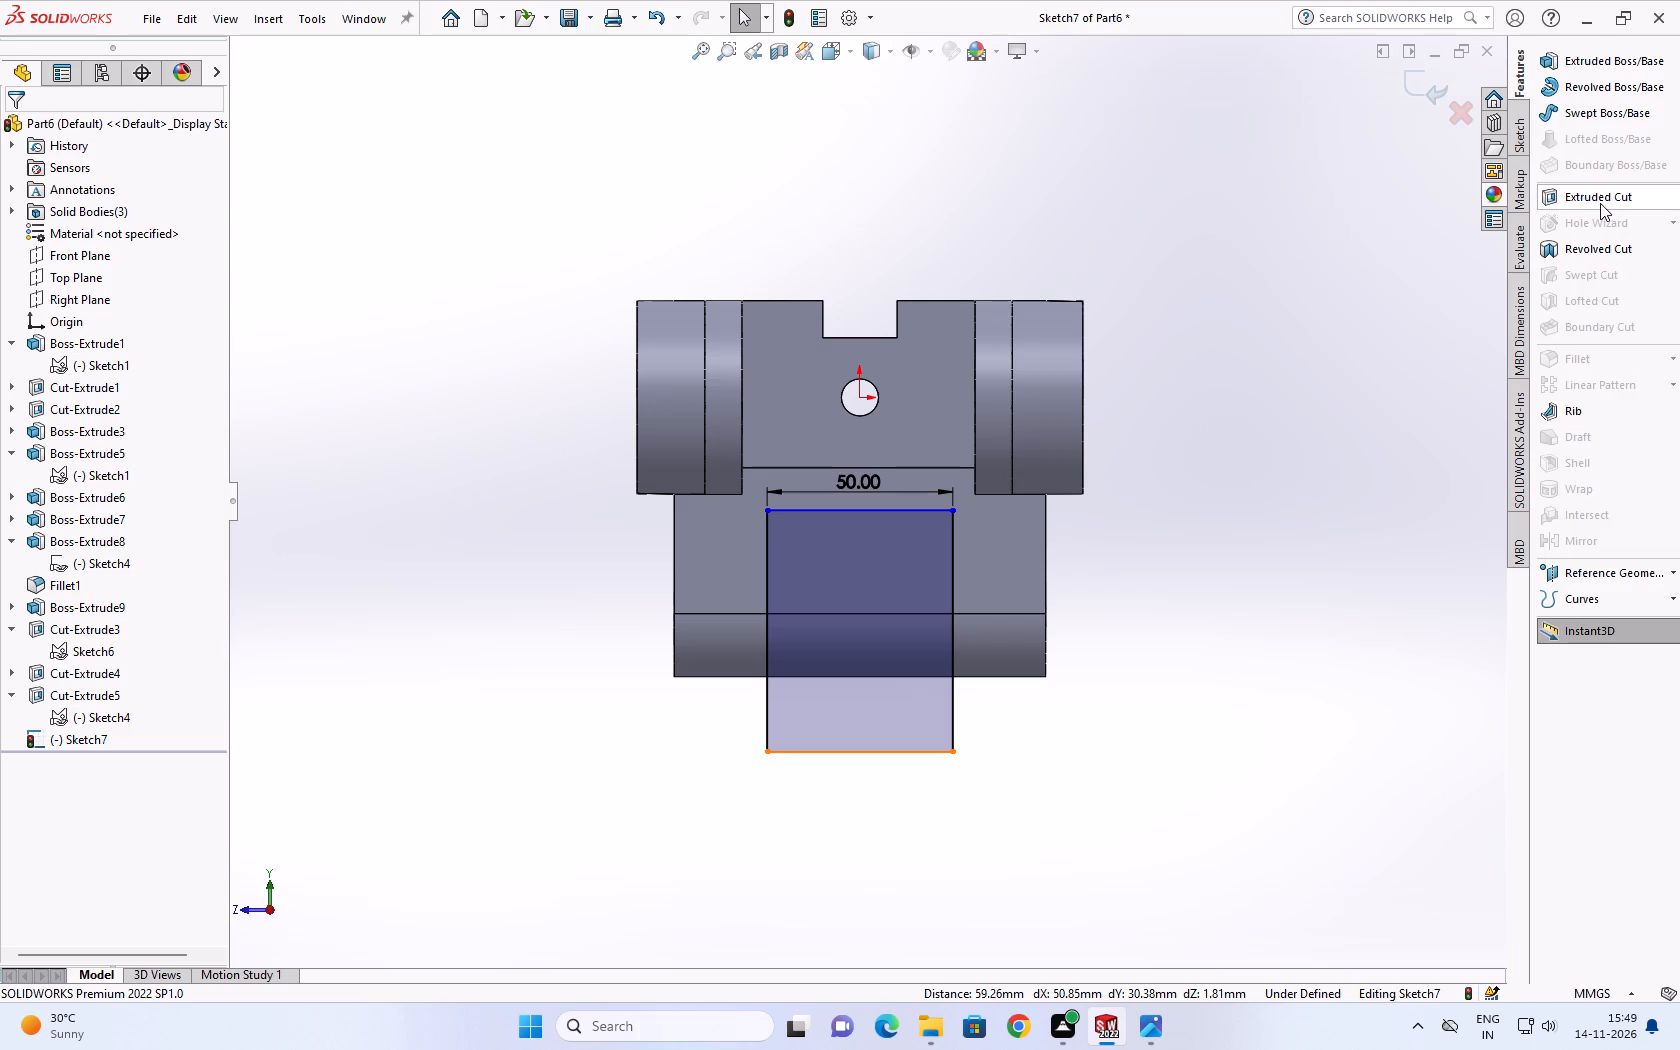
left_click(1600, 203)
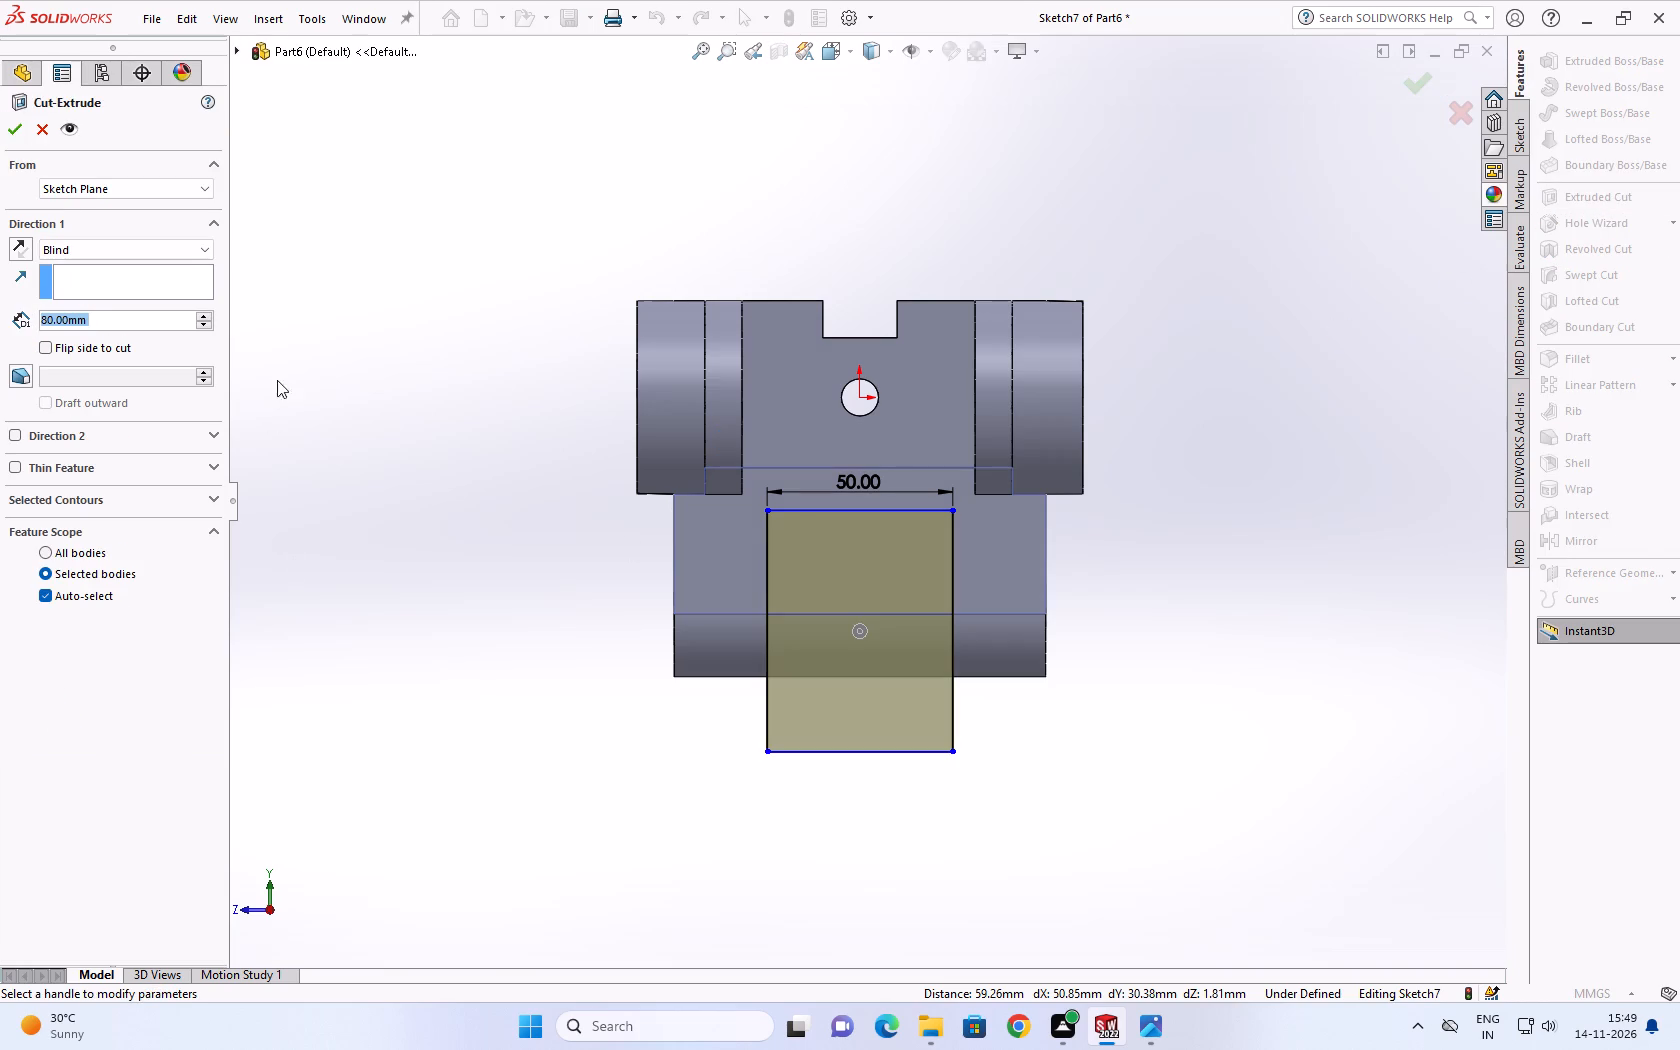
scroll(827, 537, "up", 1)
middle_click_drag(828, 537, 1070, 609)
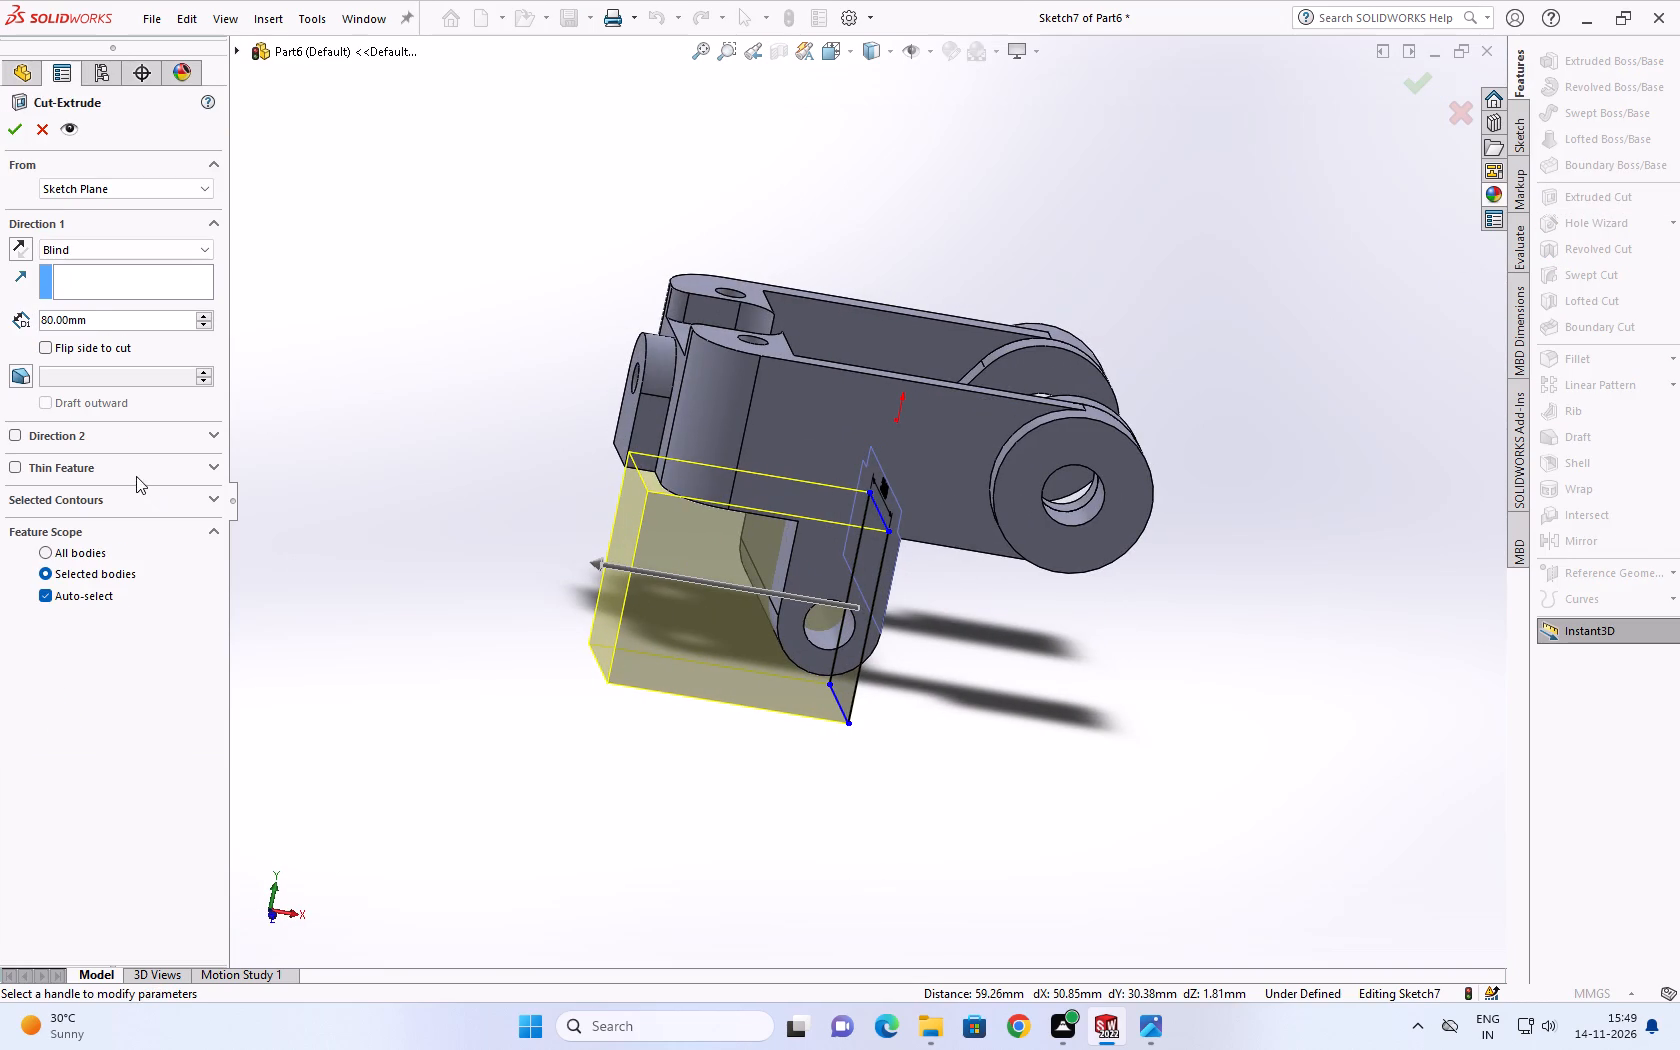
middle_click_drag(578, 561, 791, 618)
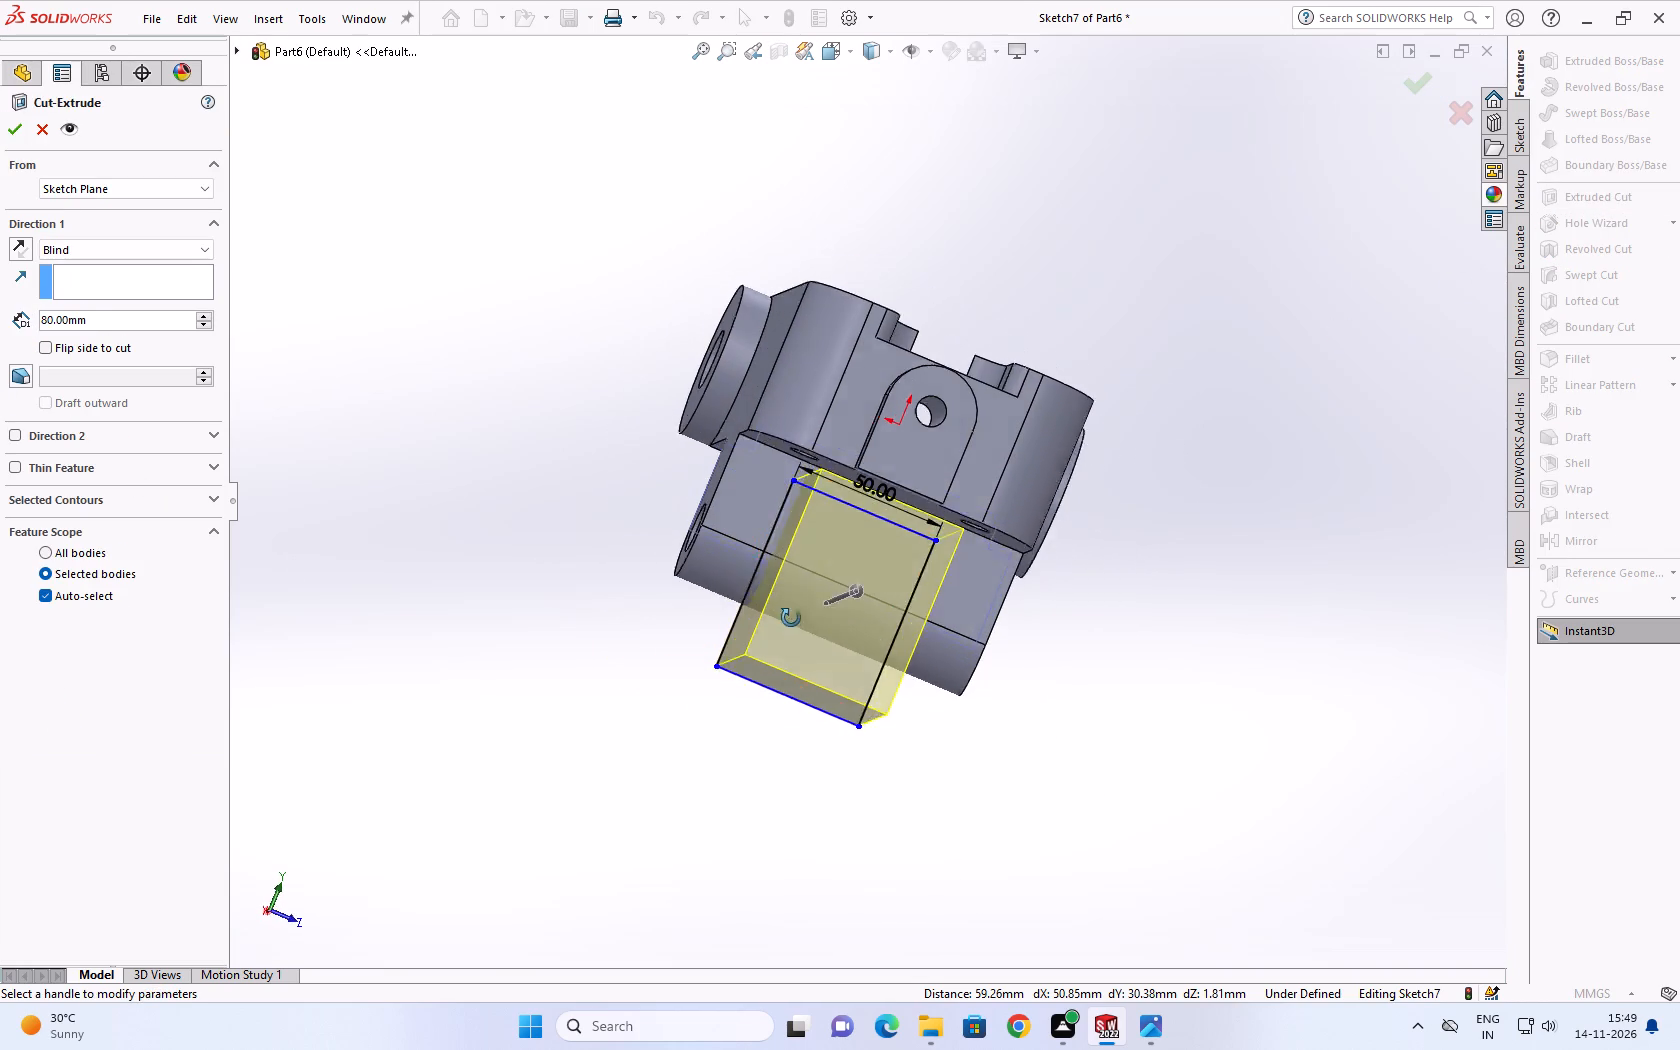
middle_click_drag(791, 618, 791, 619)
left_click(14, 134)
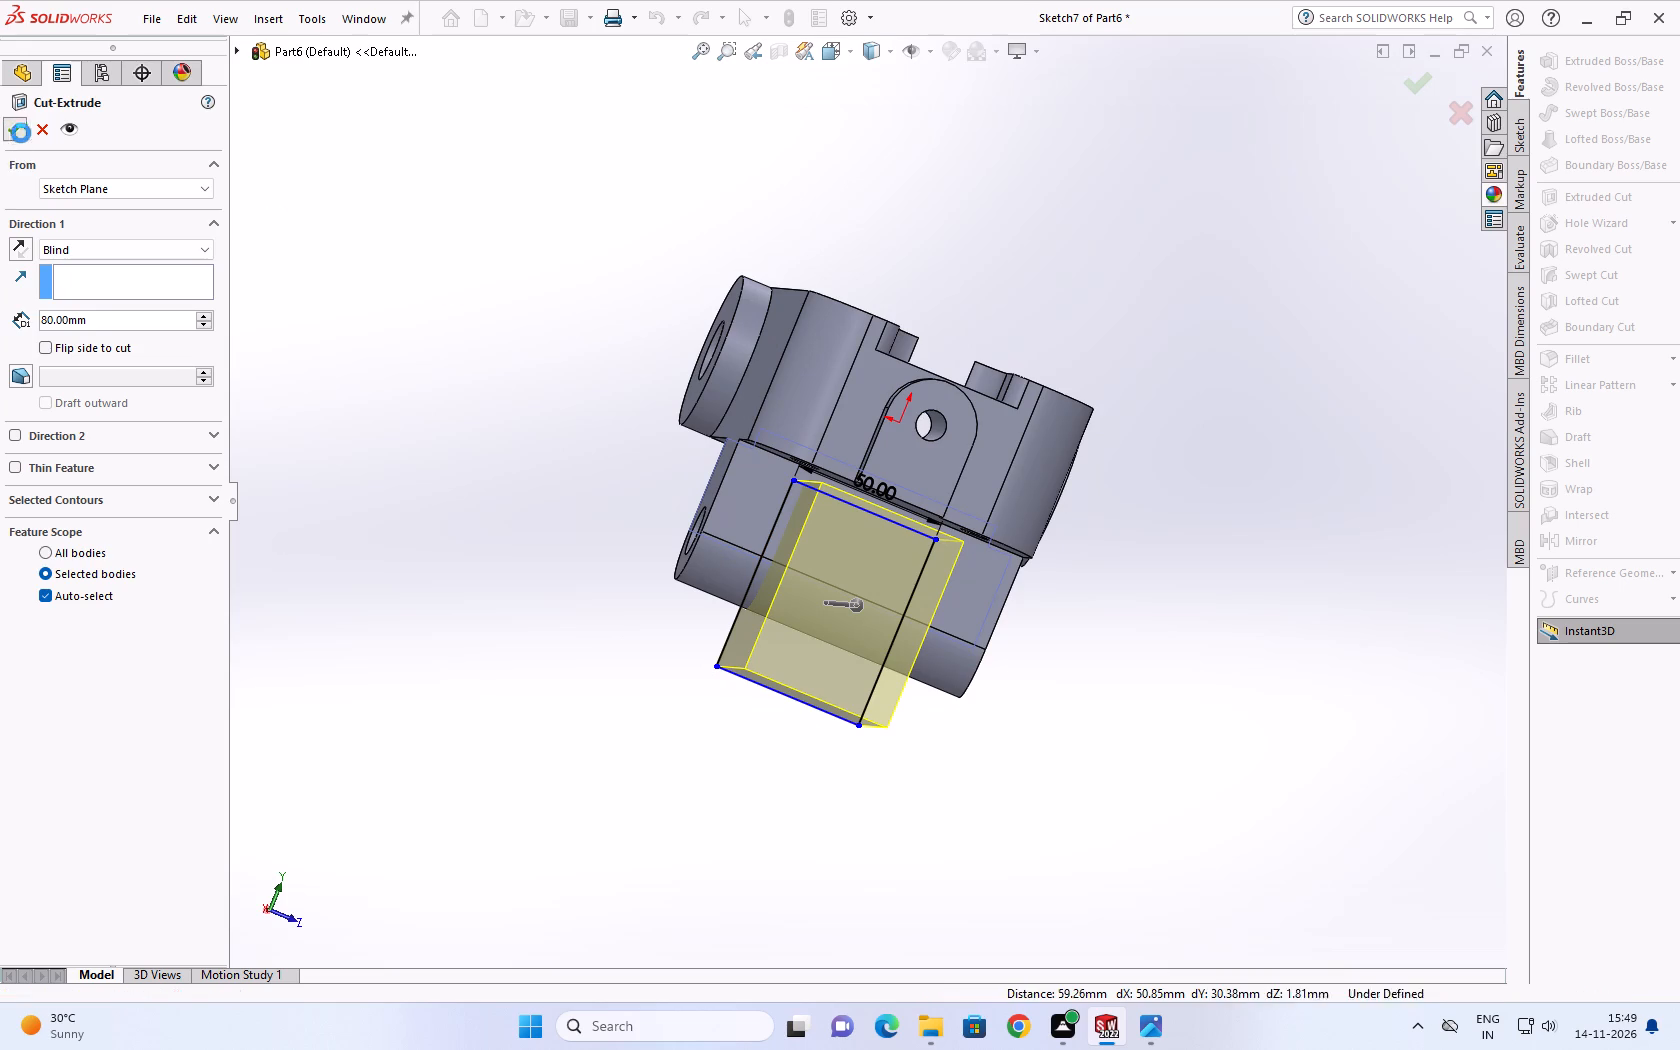
Examine the clevis from several angles, including the slotted lower lug, rear lug, recess and fork eyes.
left_click(1101, 383)
middle_click_drag(1215, 440, 961, 802)
scroll(1225, 445, "down", 1)
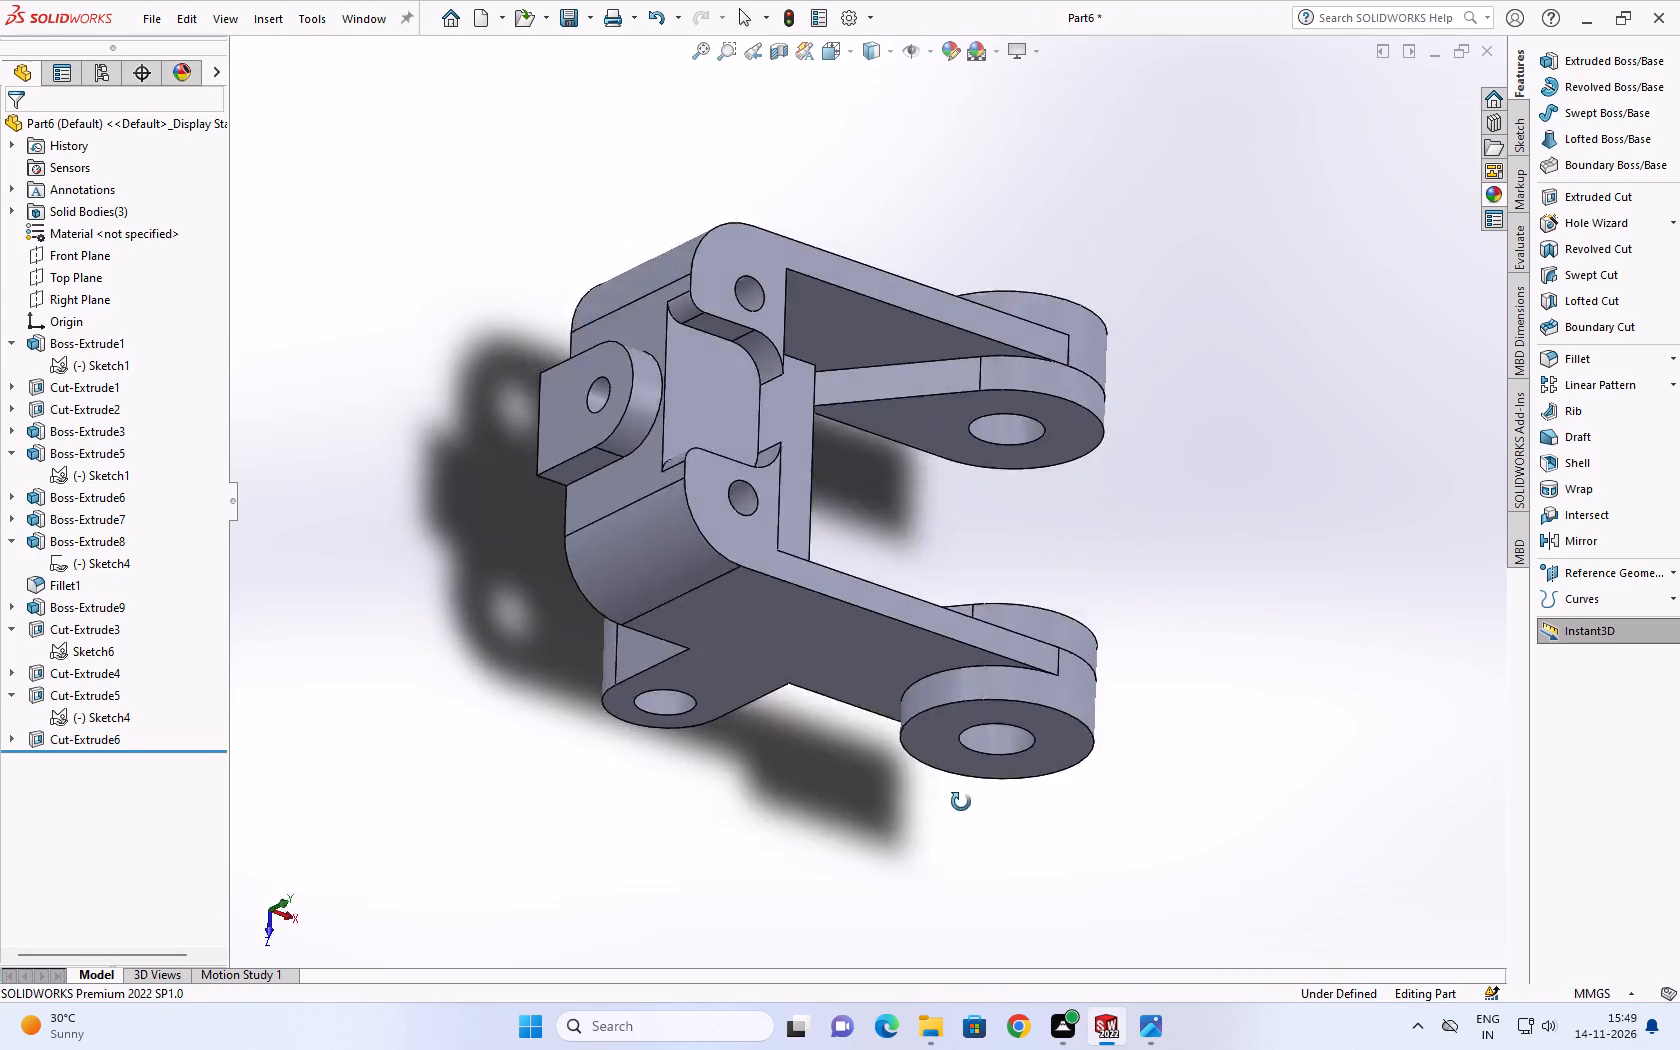
middle_click_drag(961, 802, 960, 573)
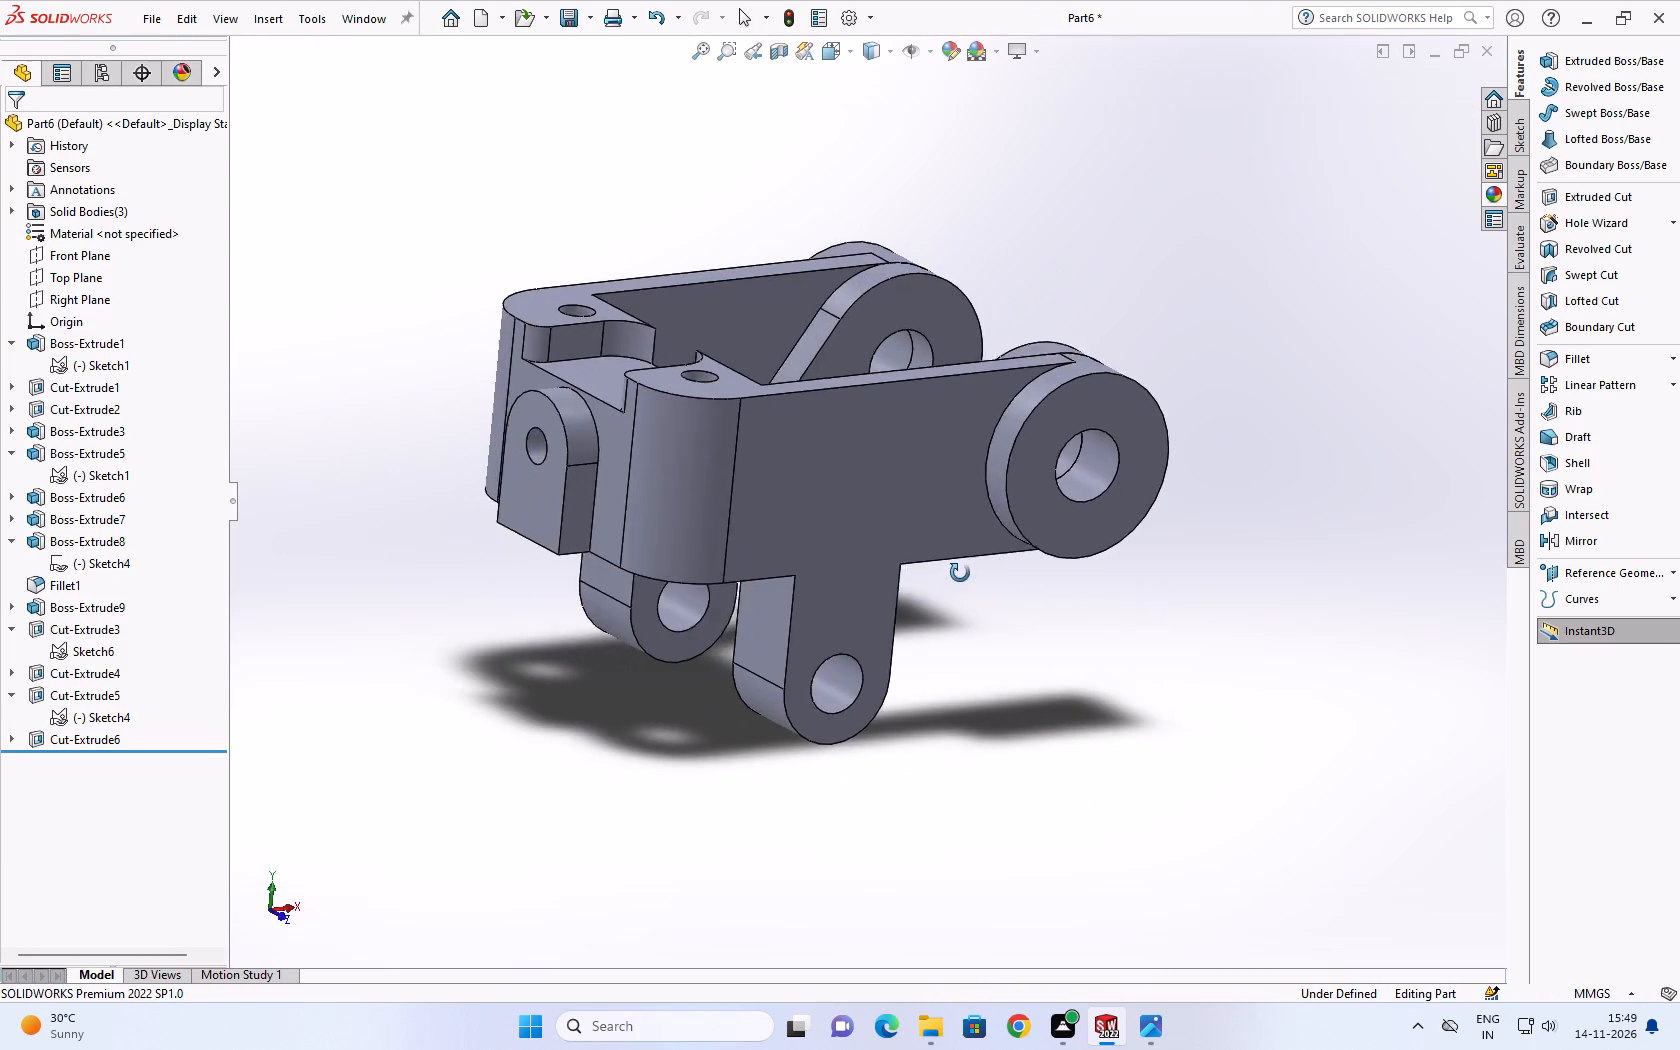
middle_click_drag(960, 573, 993, 644)
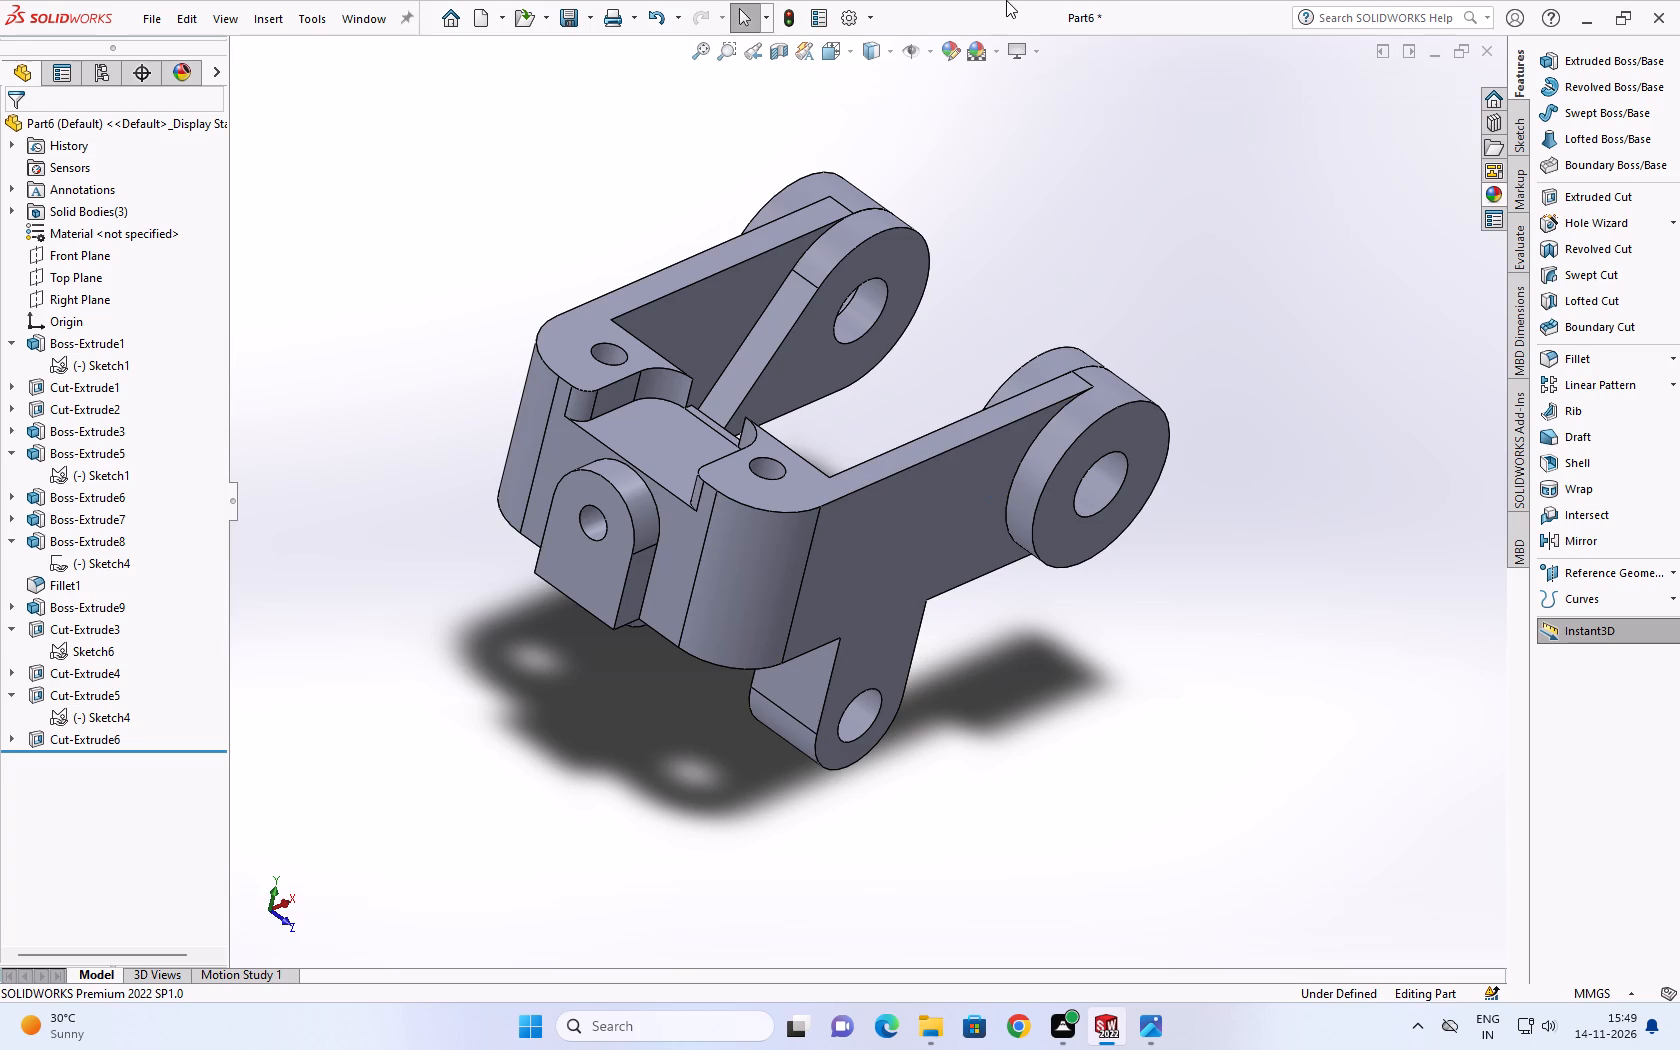
scroll(1072, 43, "down", 2)
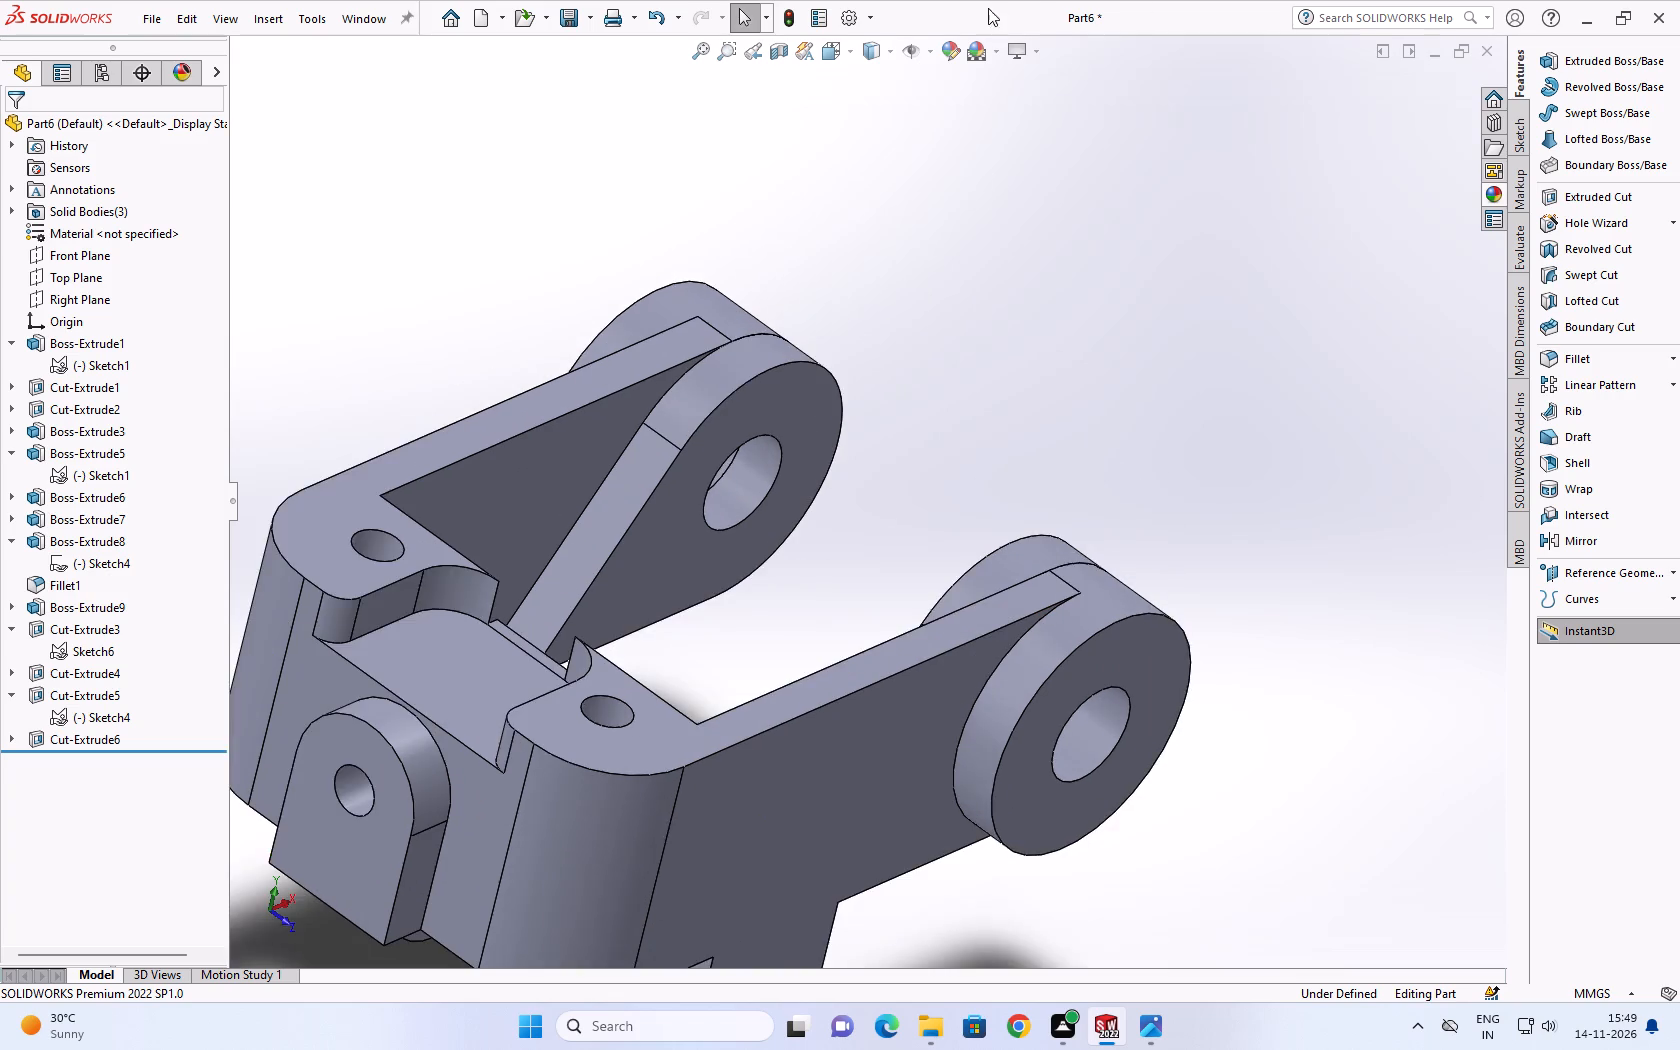
scroll(887, 300, "up", 4)
scroll(888, 306, "down", 3)
scroll(945, 723, "up", 7)
scroll(733, 661, "down", 3)
scroll(735, 655, "up", 2)
scroll(742, 652, "down", 3)
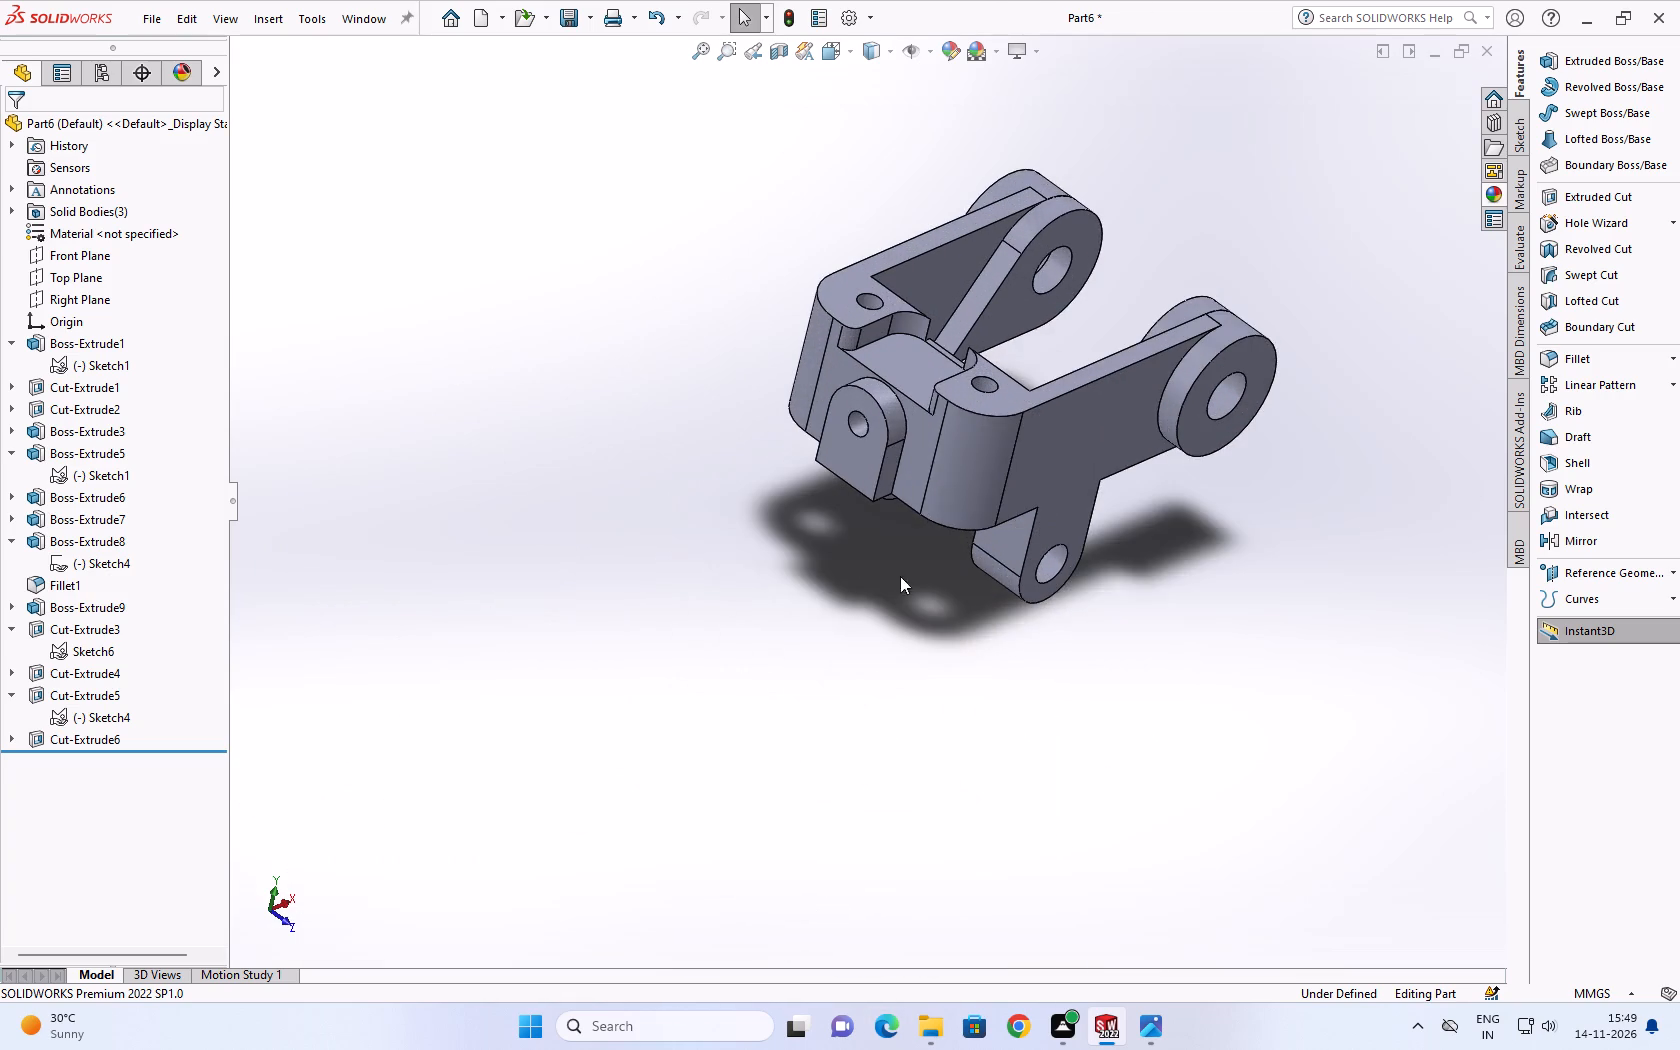
scroll(1123, 471, "down", 3)
scroll(1139, 465, "up", 4)
scroll(1048, 393, "down", 3)
scroll(923, 451, "up", 2)
scroll(865, 461, "down", 2)
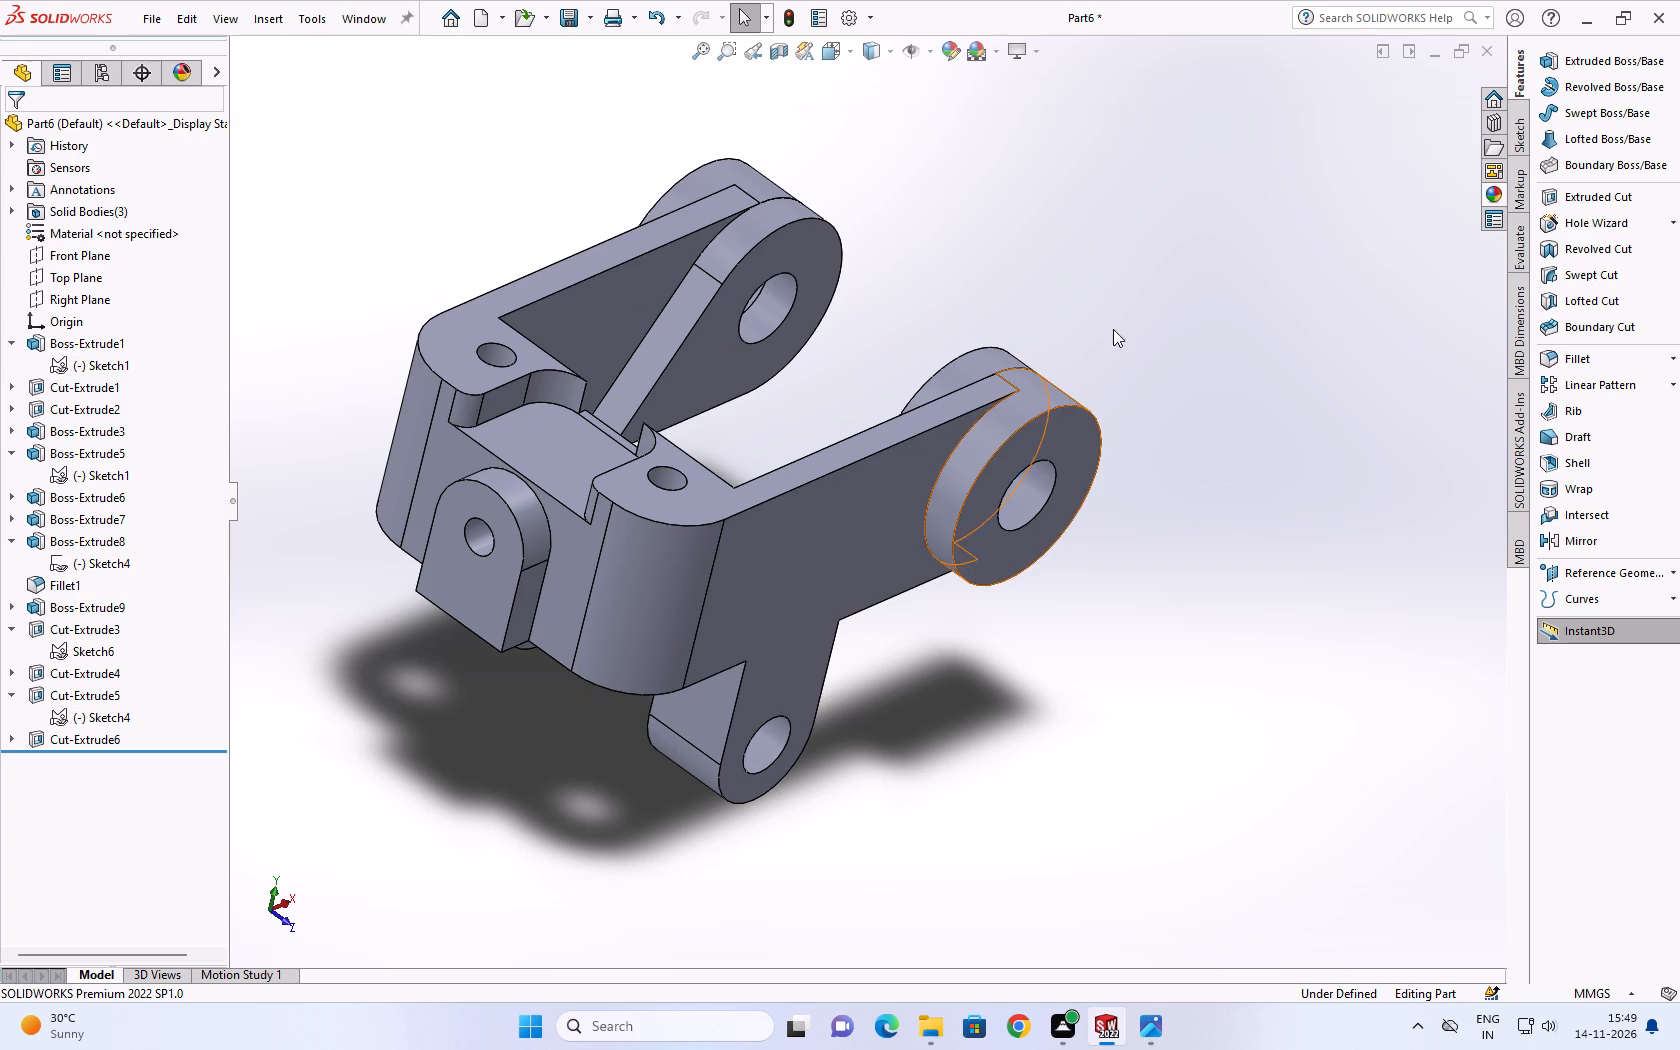
scroll(334, 356, "up", 3)
scroll(1011, 477, "down", 2)
scroll(692, 425, "up", 2)
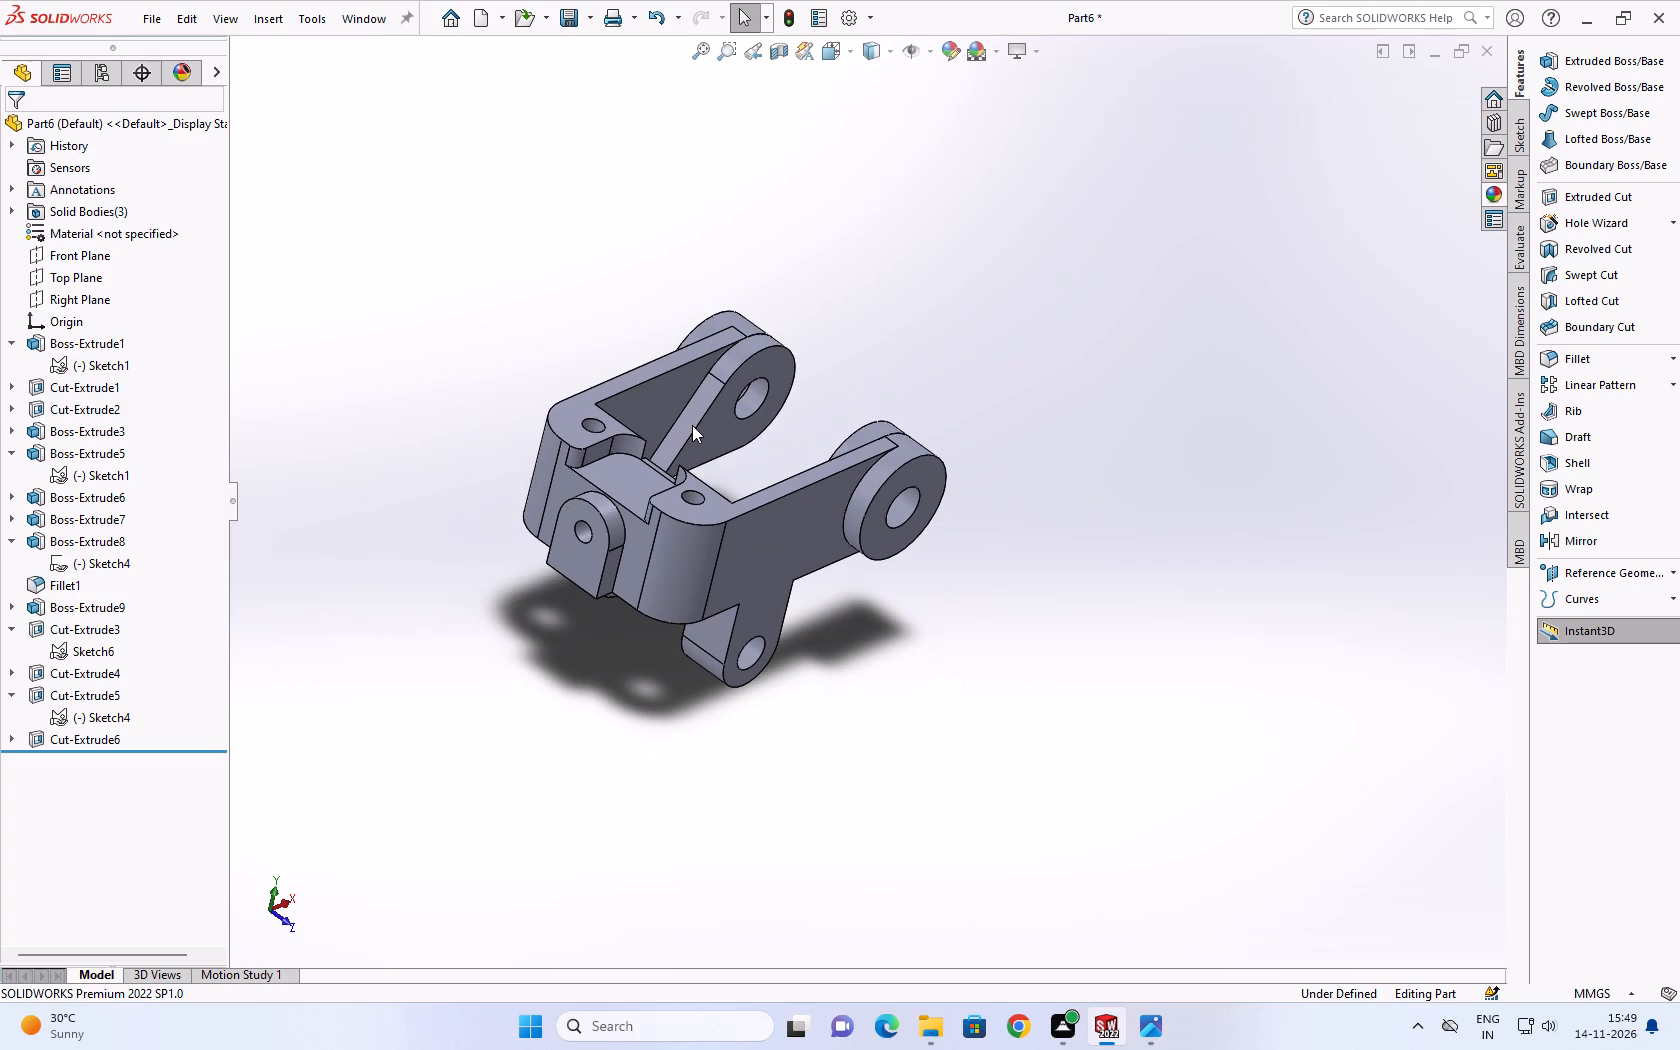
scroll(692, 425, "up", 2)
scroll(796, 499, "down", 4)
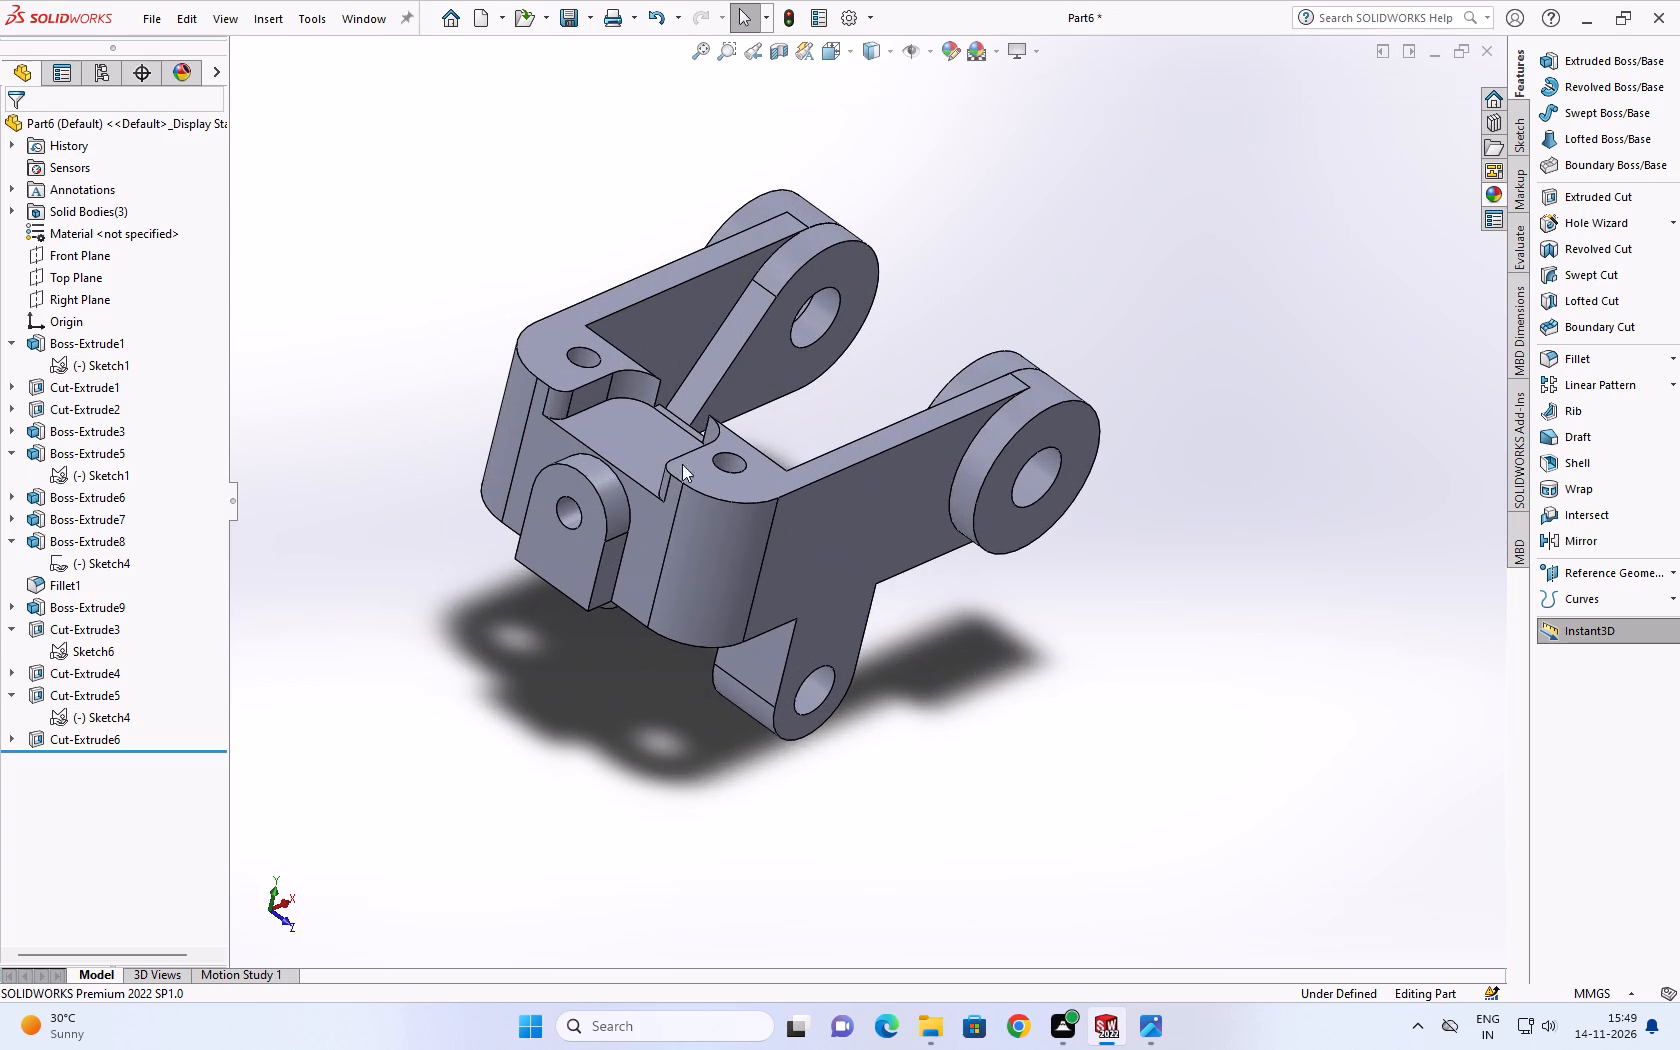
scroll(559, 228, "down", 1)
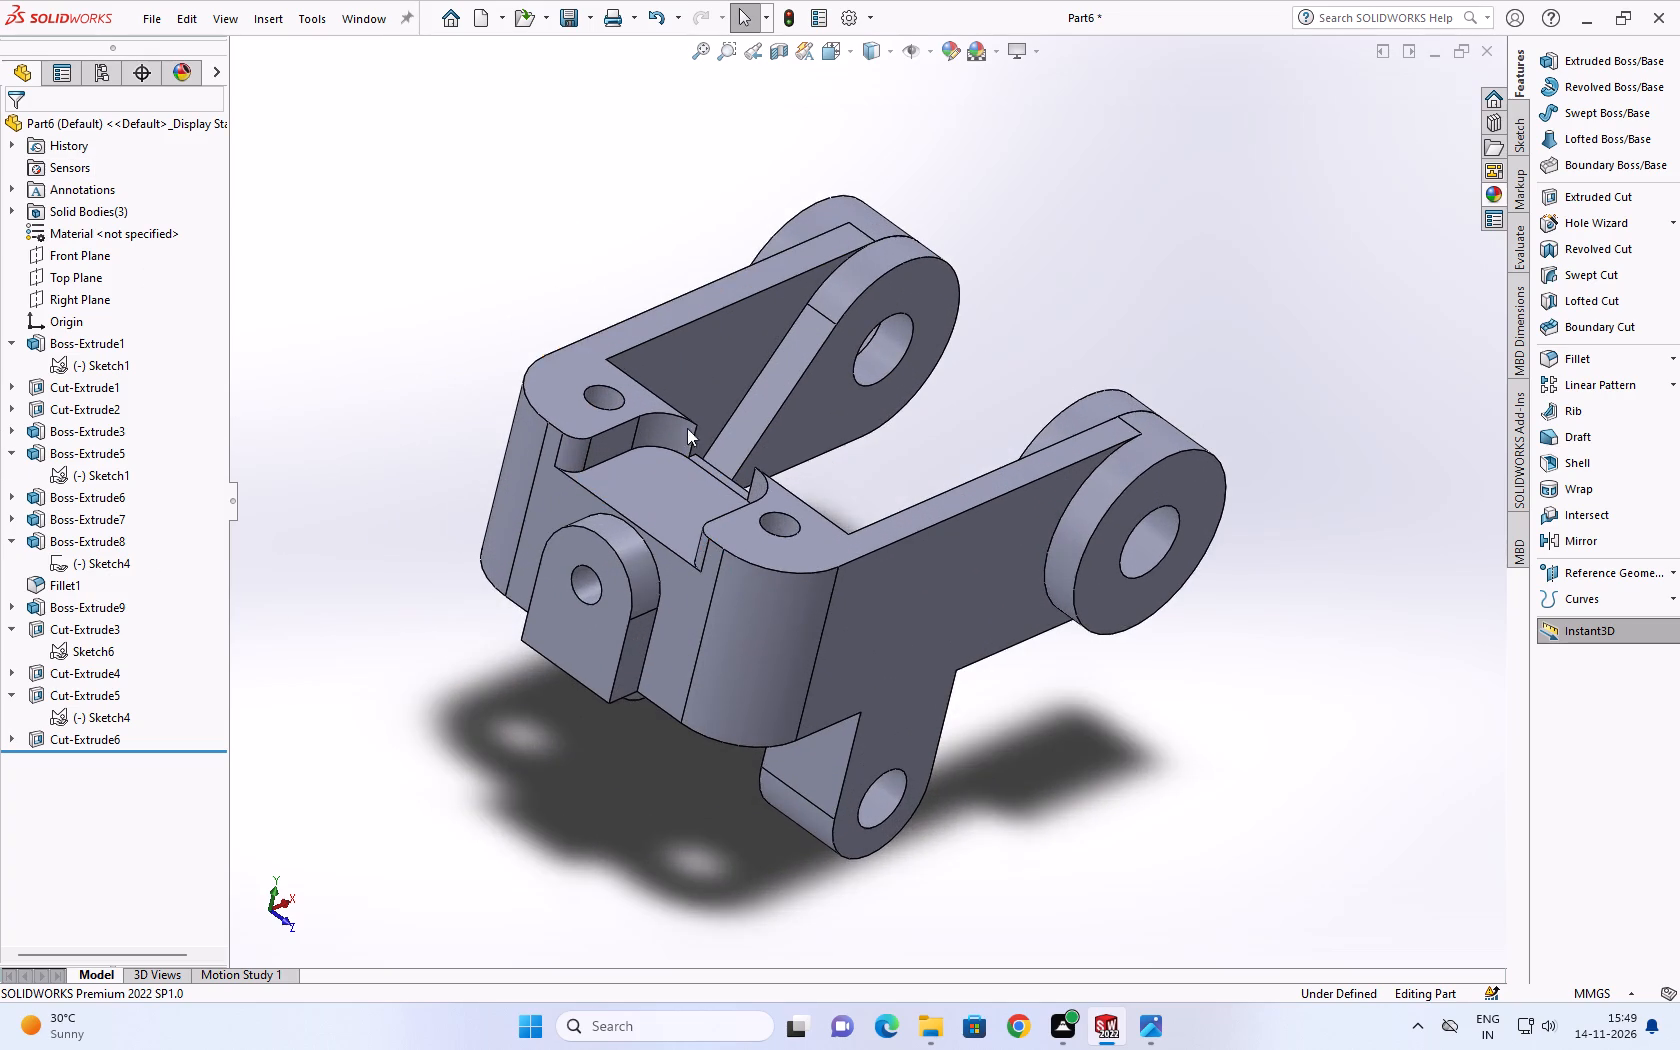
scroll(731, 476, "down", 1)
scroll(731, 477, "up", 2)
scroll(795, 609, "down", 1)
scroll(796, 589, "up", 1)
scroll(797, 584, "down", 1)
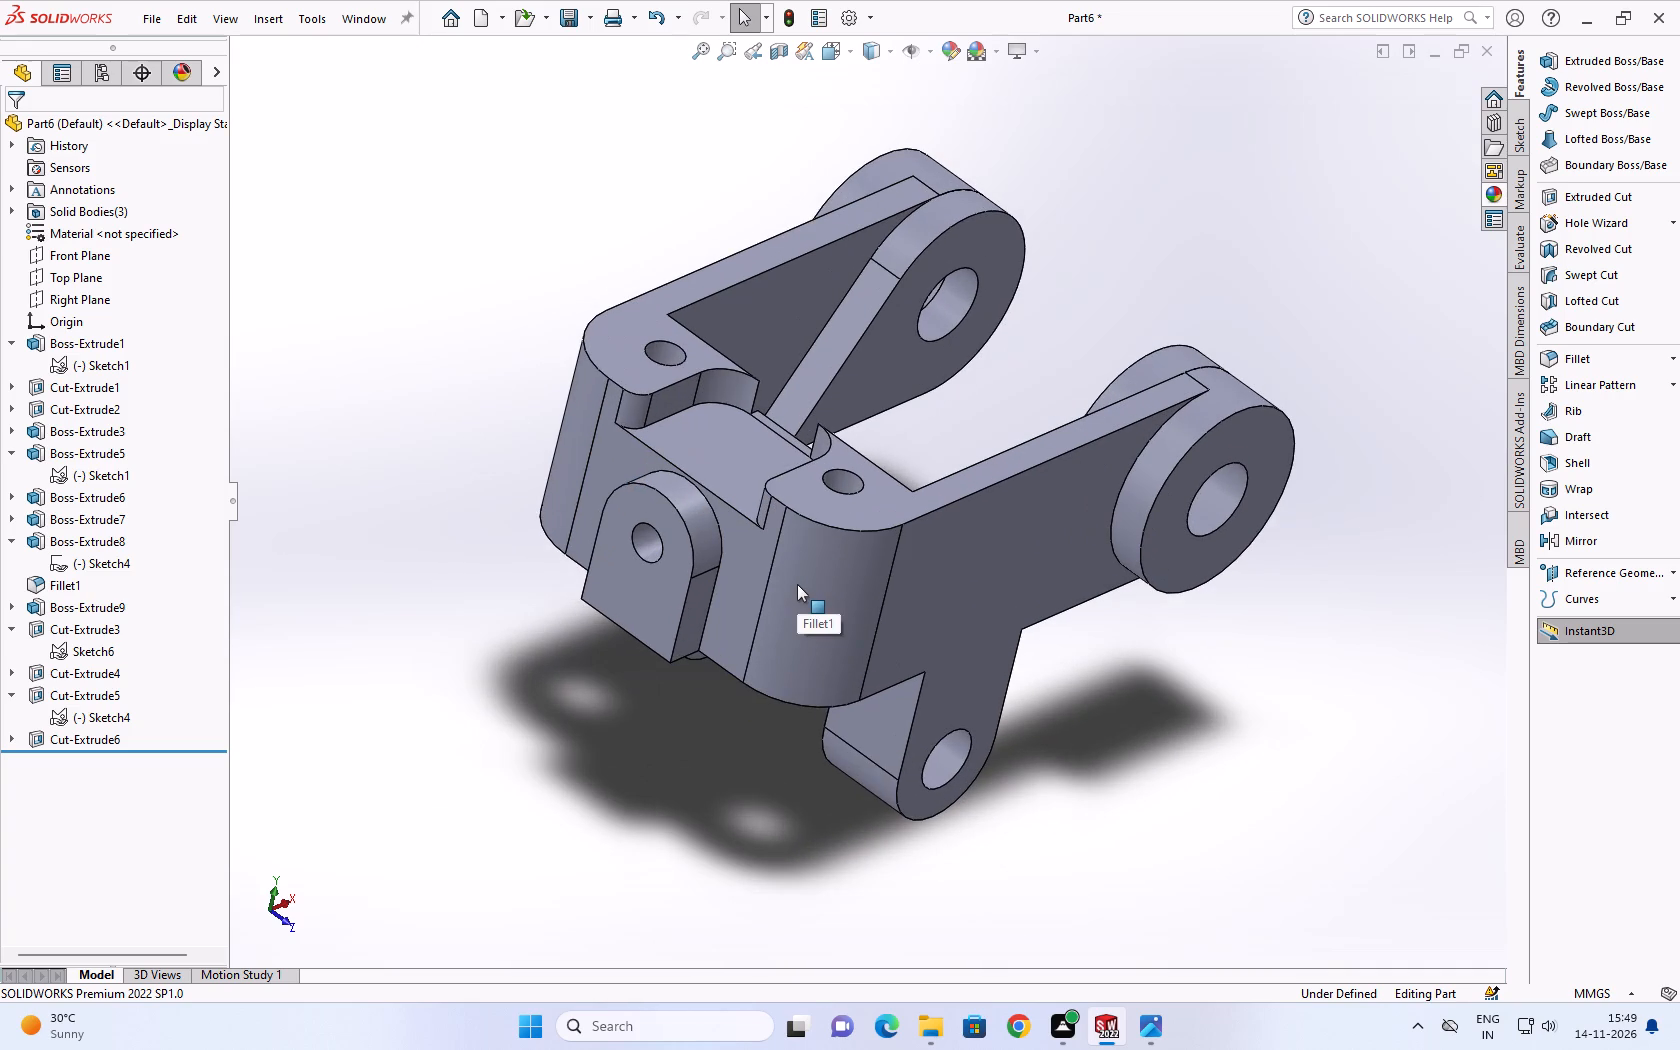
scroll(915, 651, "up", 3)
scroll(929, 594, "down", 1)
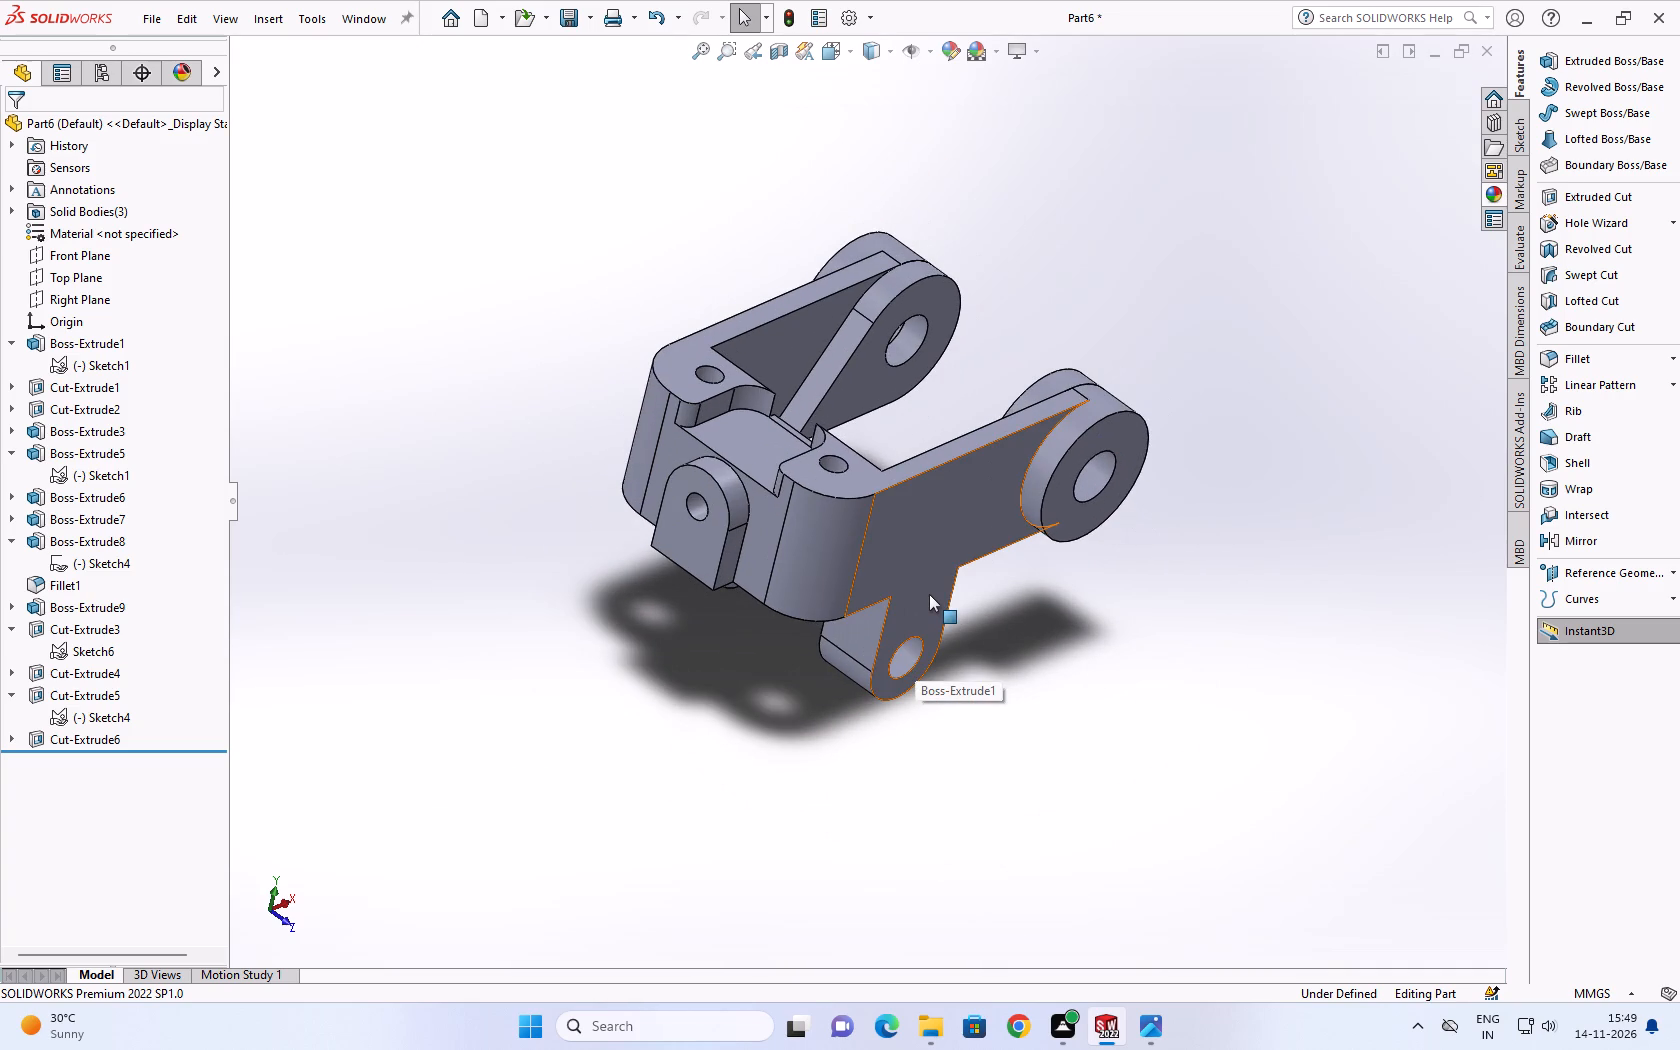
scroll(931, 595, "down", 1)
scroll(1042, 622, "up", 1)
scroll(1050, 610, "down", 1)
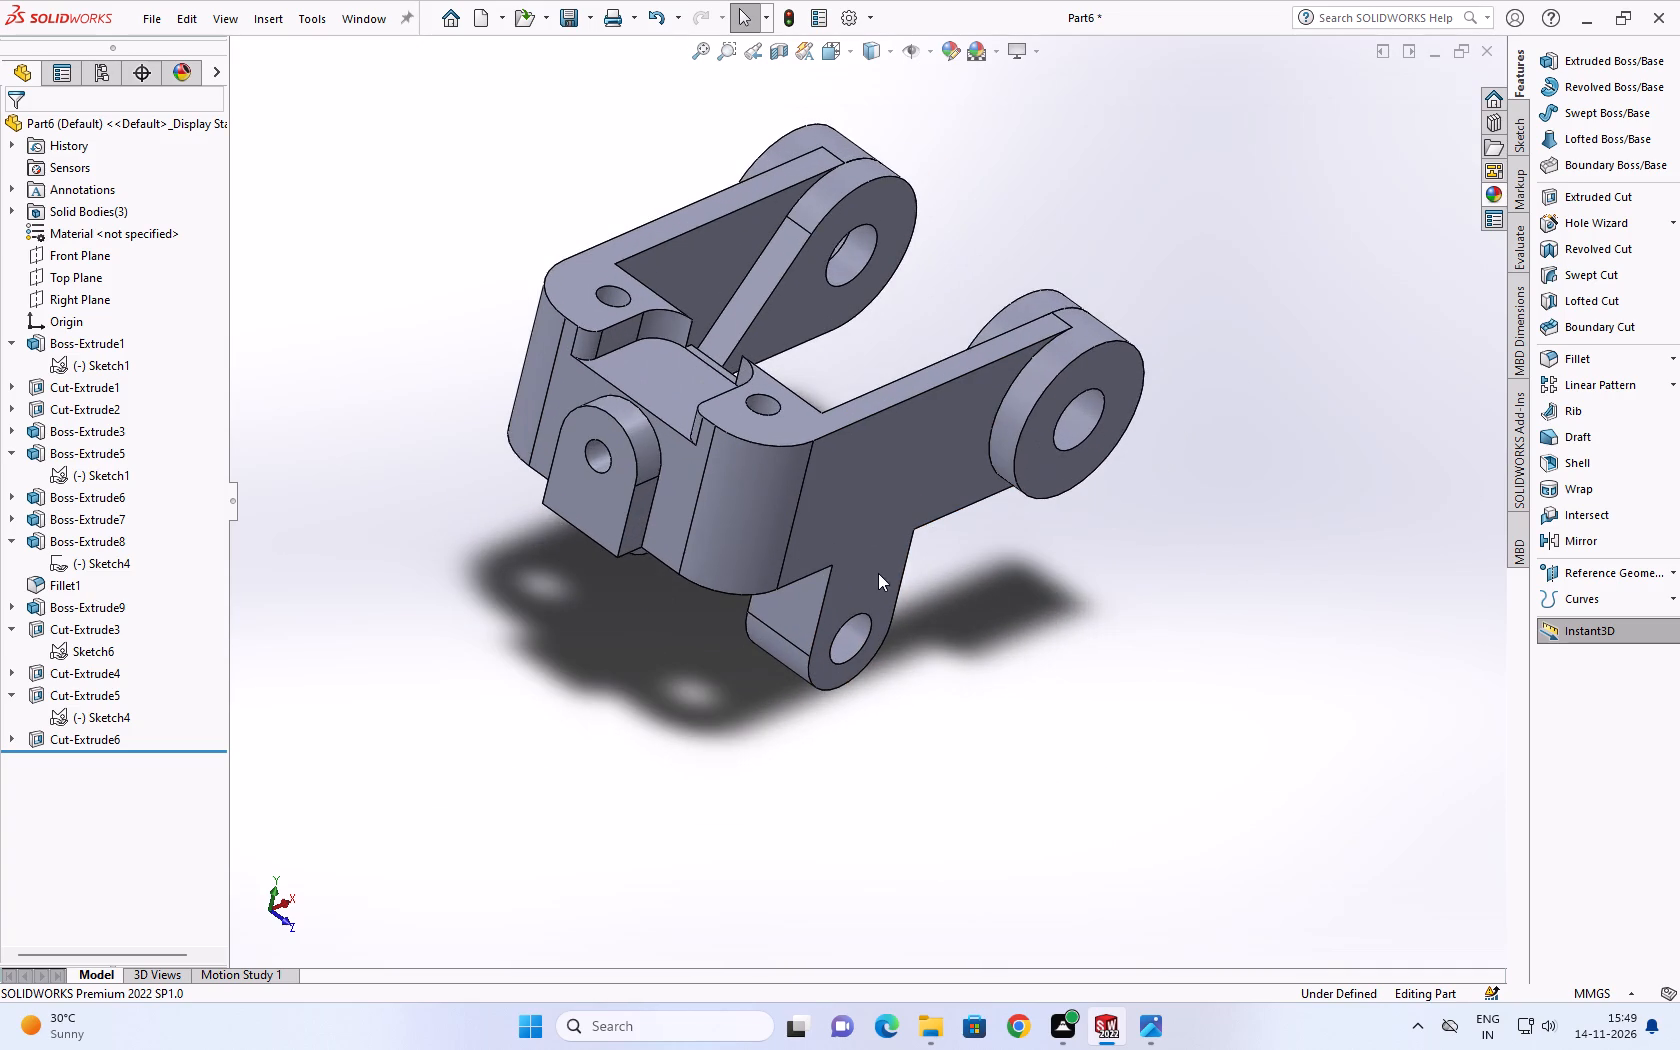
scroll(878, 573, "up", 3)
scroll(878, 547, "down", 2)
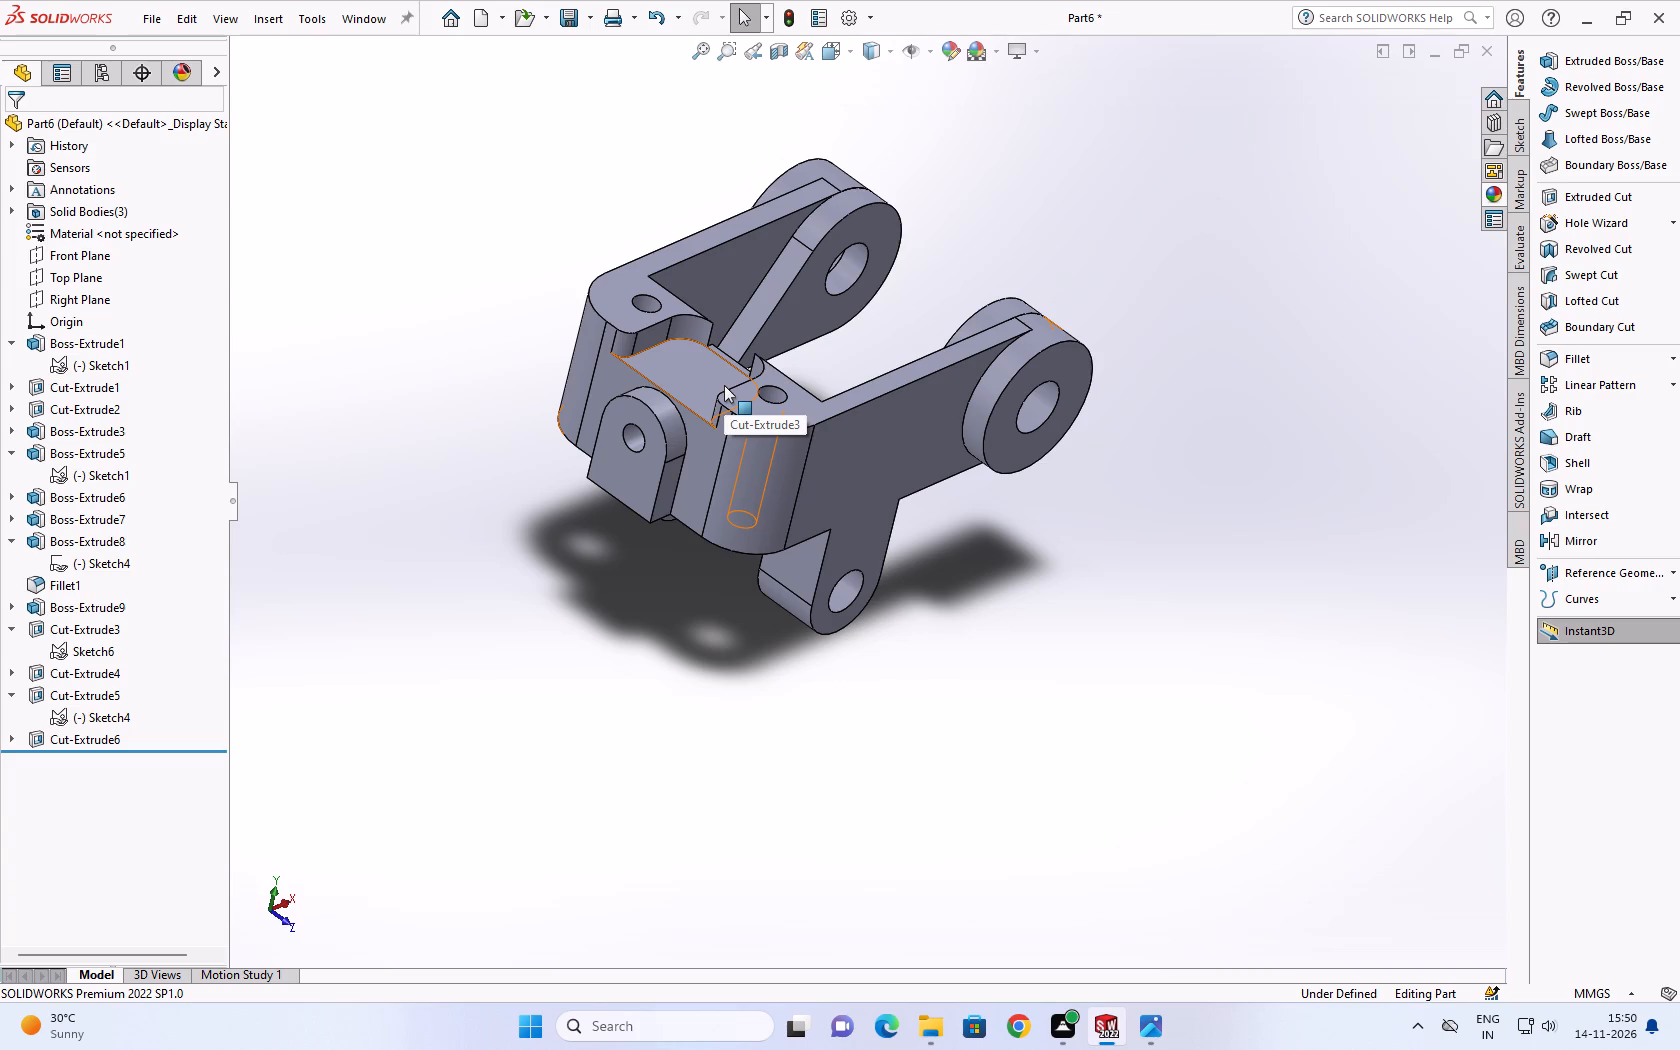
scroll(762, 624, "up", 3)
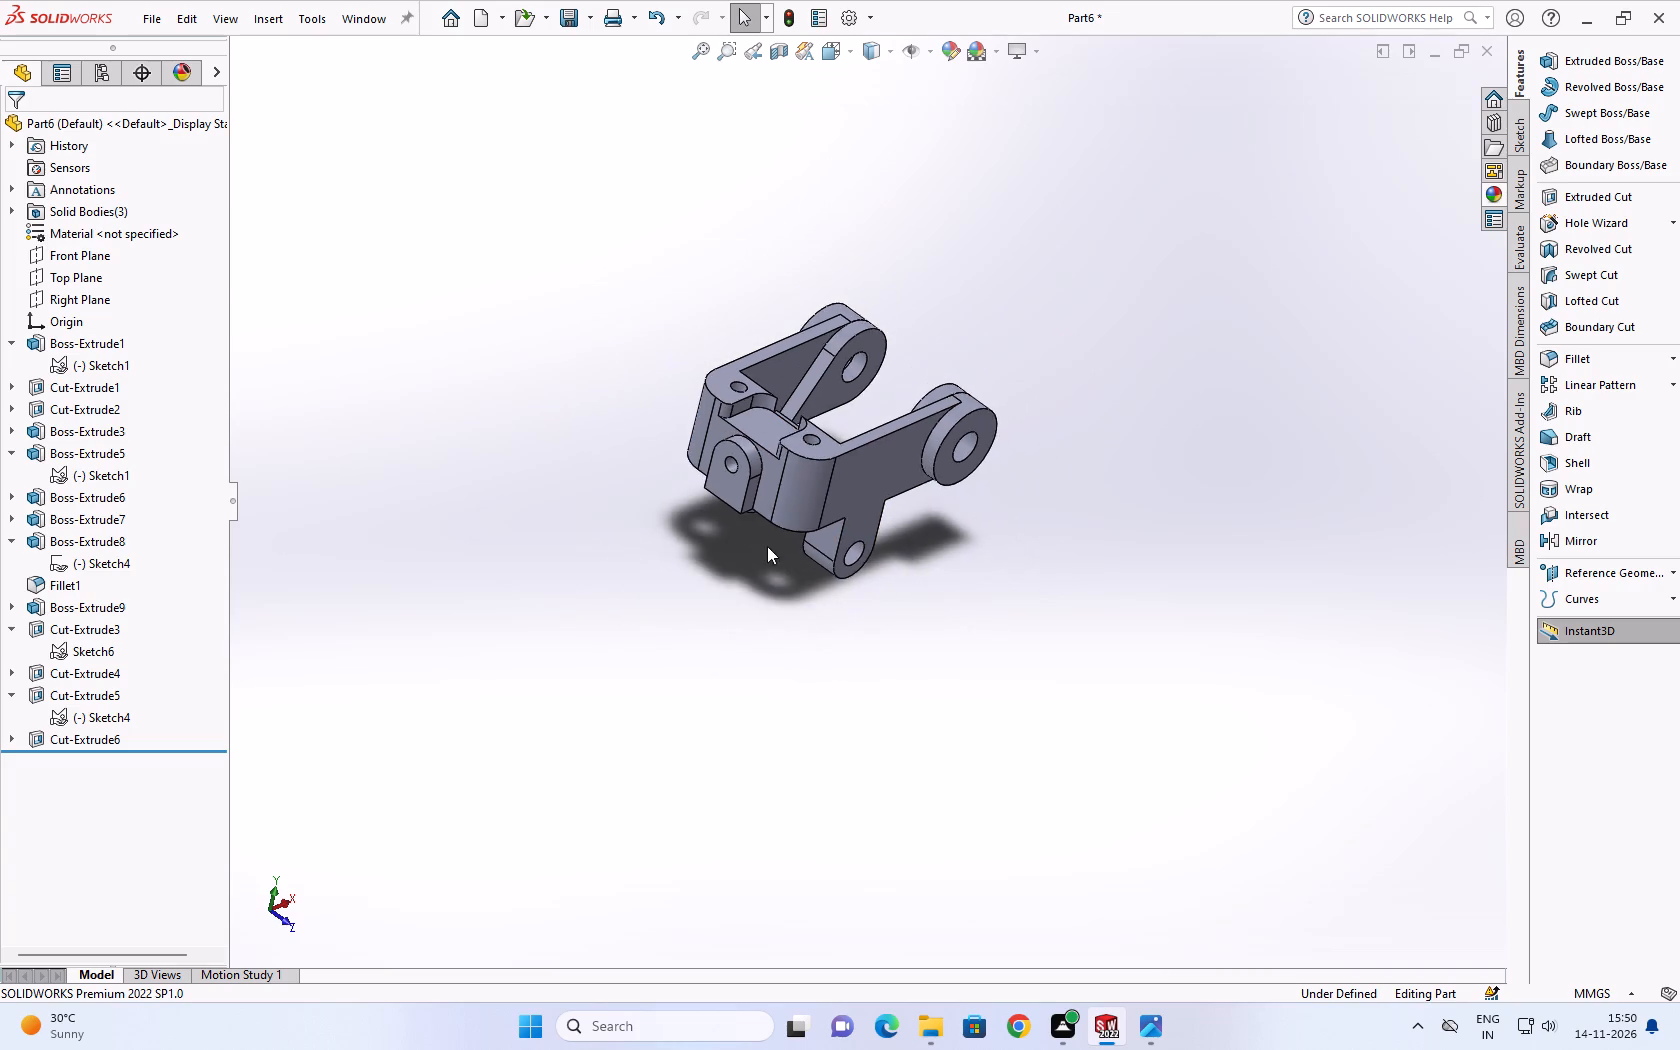
Examine the whole clevis from above, the side, the front lug and the underside with its slotted lower lug.
scroll(765, 510, "down", 7)
middle_click_drag(812, 378, 816, 479)
scroll(837, 434, "up", 5)
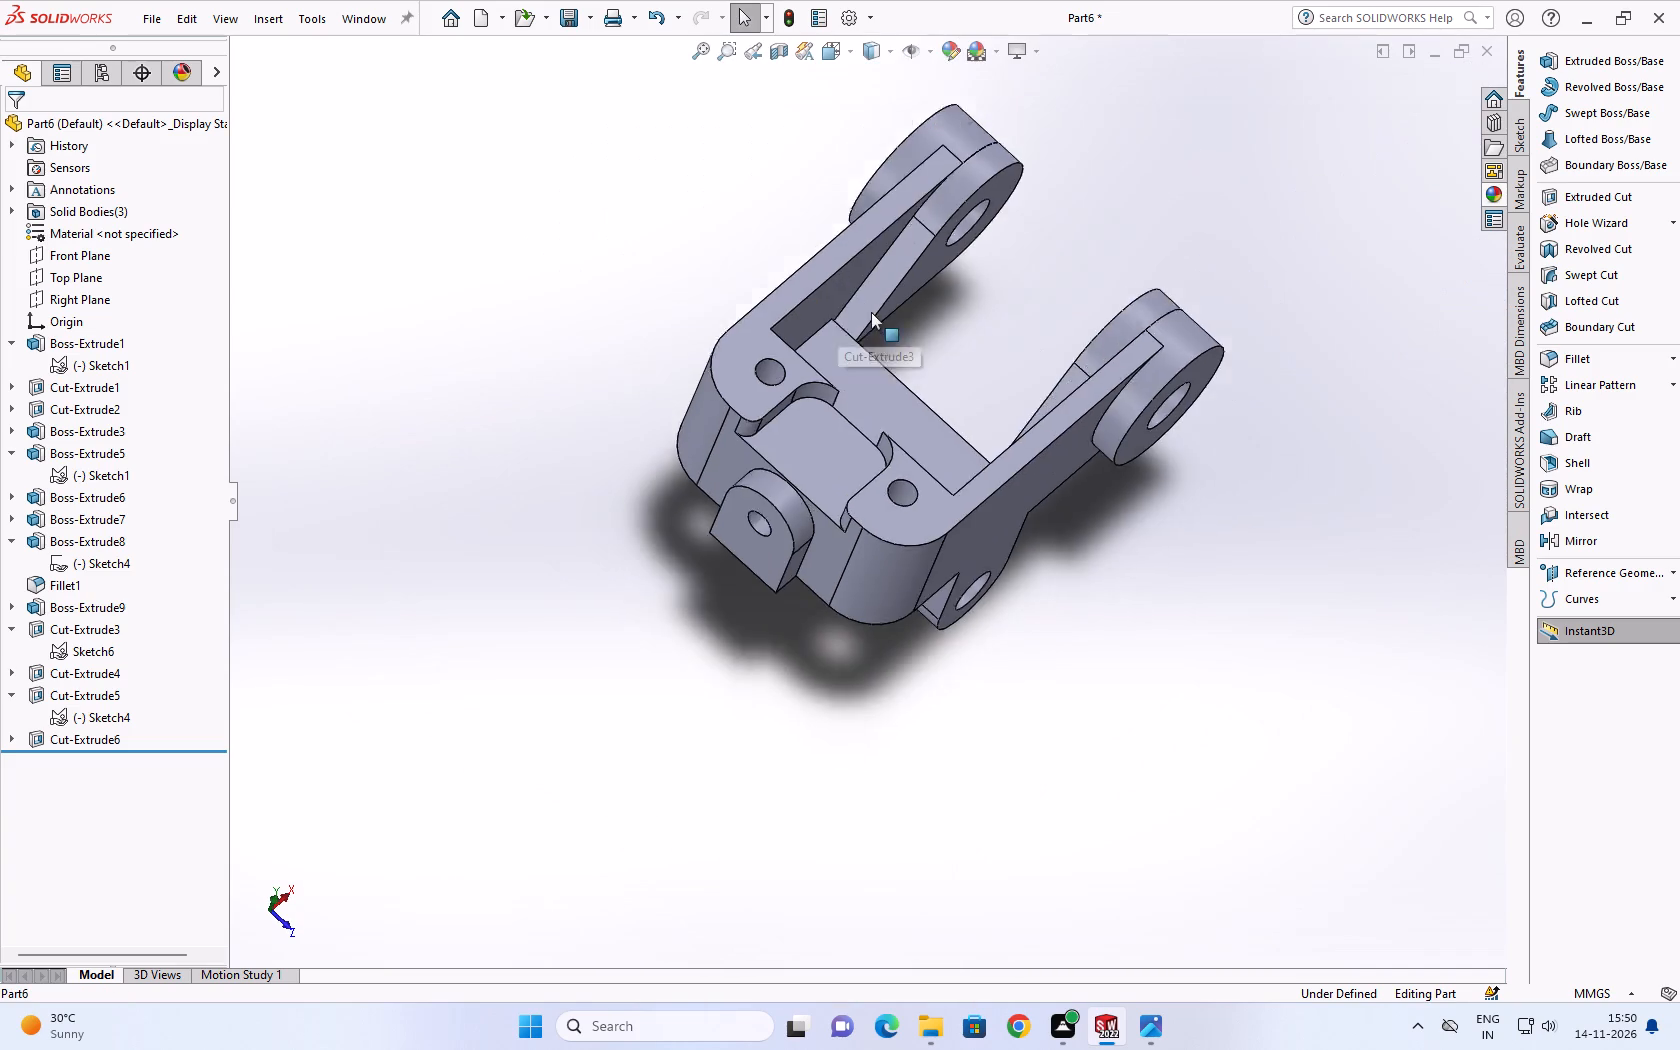
scroll(871, 312, "up", 2)
scroll(901, 307, "down", 3)
left_click(1133, 295)
scroll(966, 495, "up", 1)
middle_click_drag(966, 495, 705, 418)
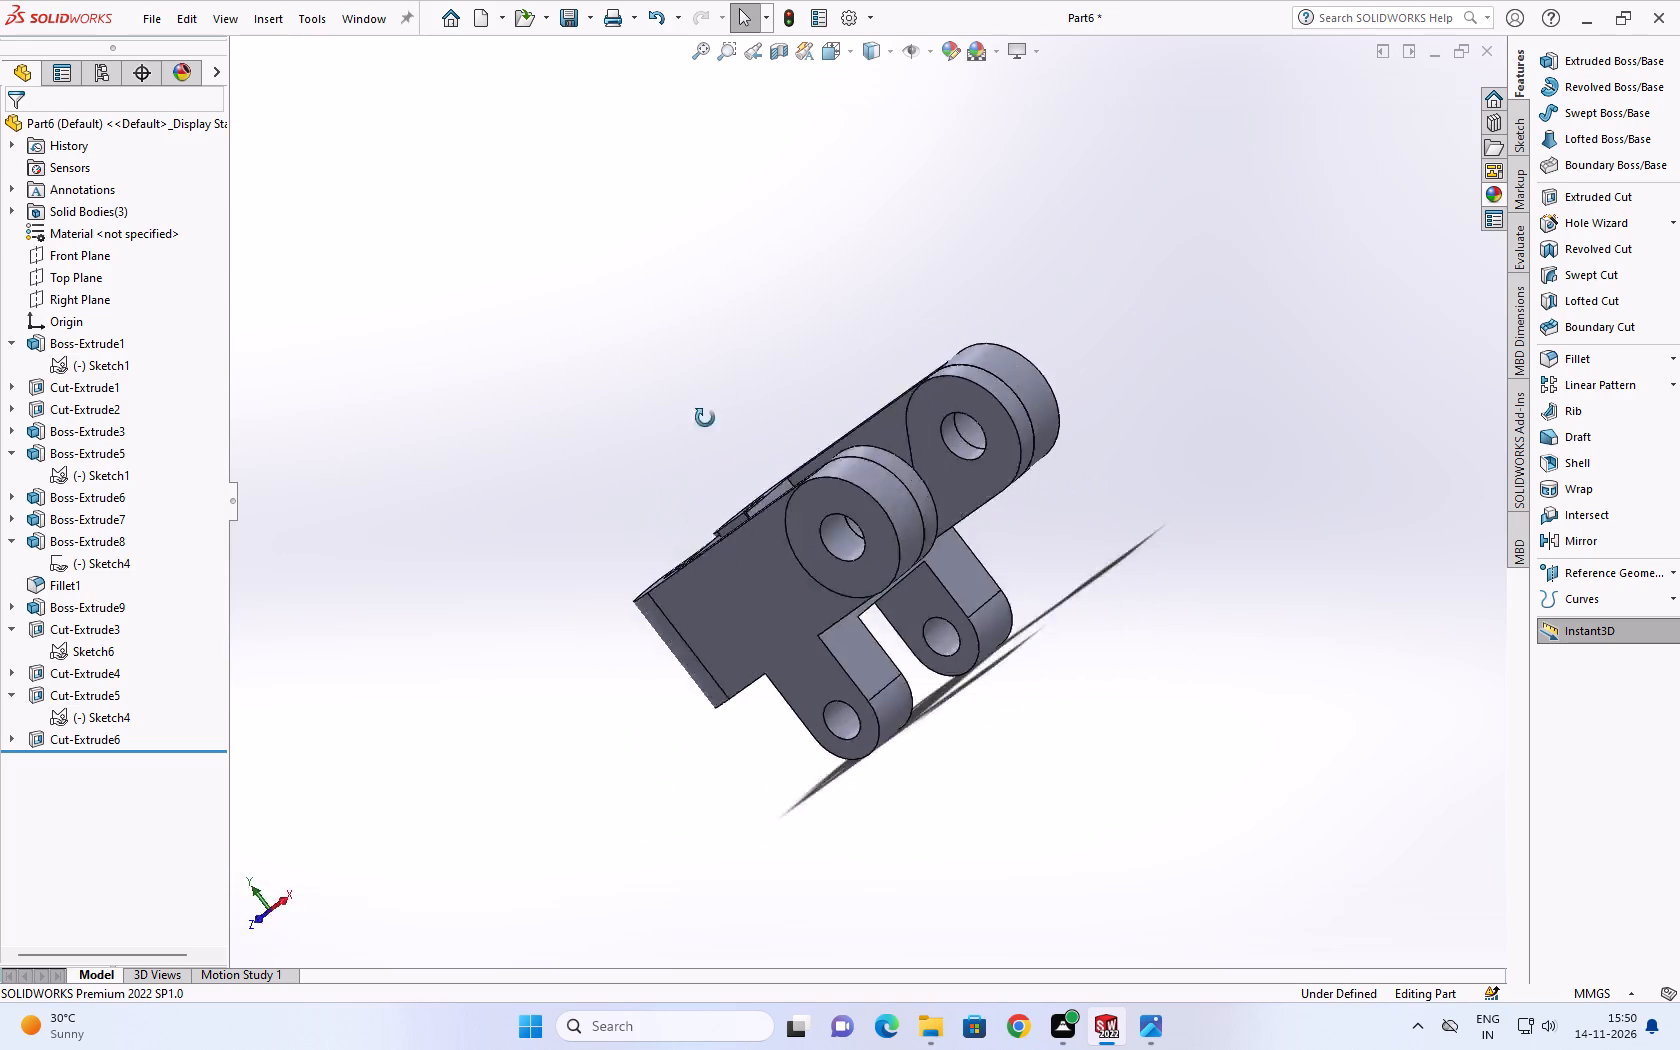
middle_click_drag(705, 418, 1064, 630)
middle_click_drag(1118, 610, 1082, 868)
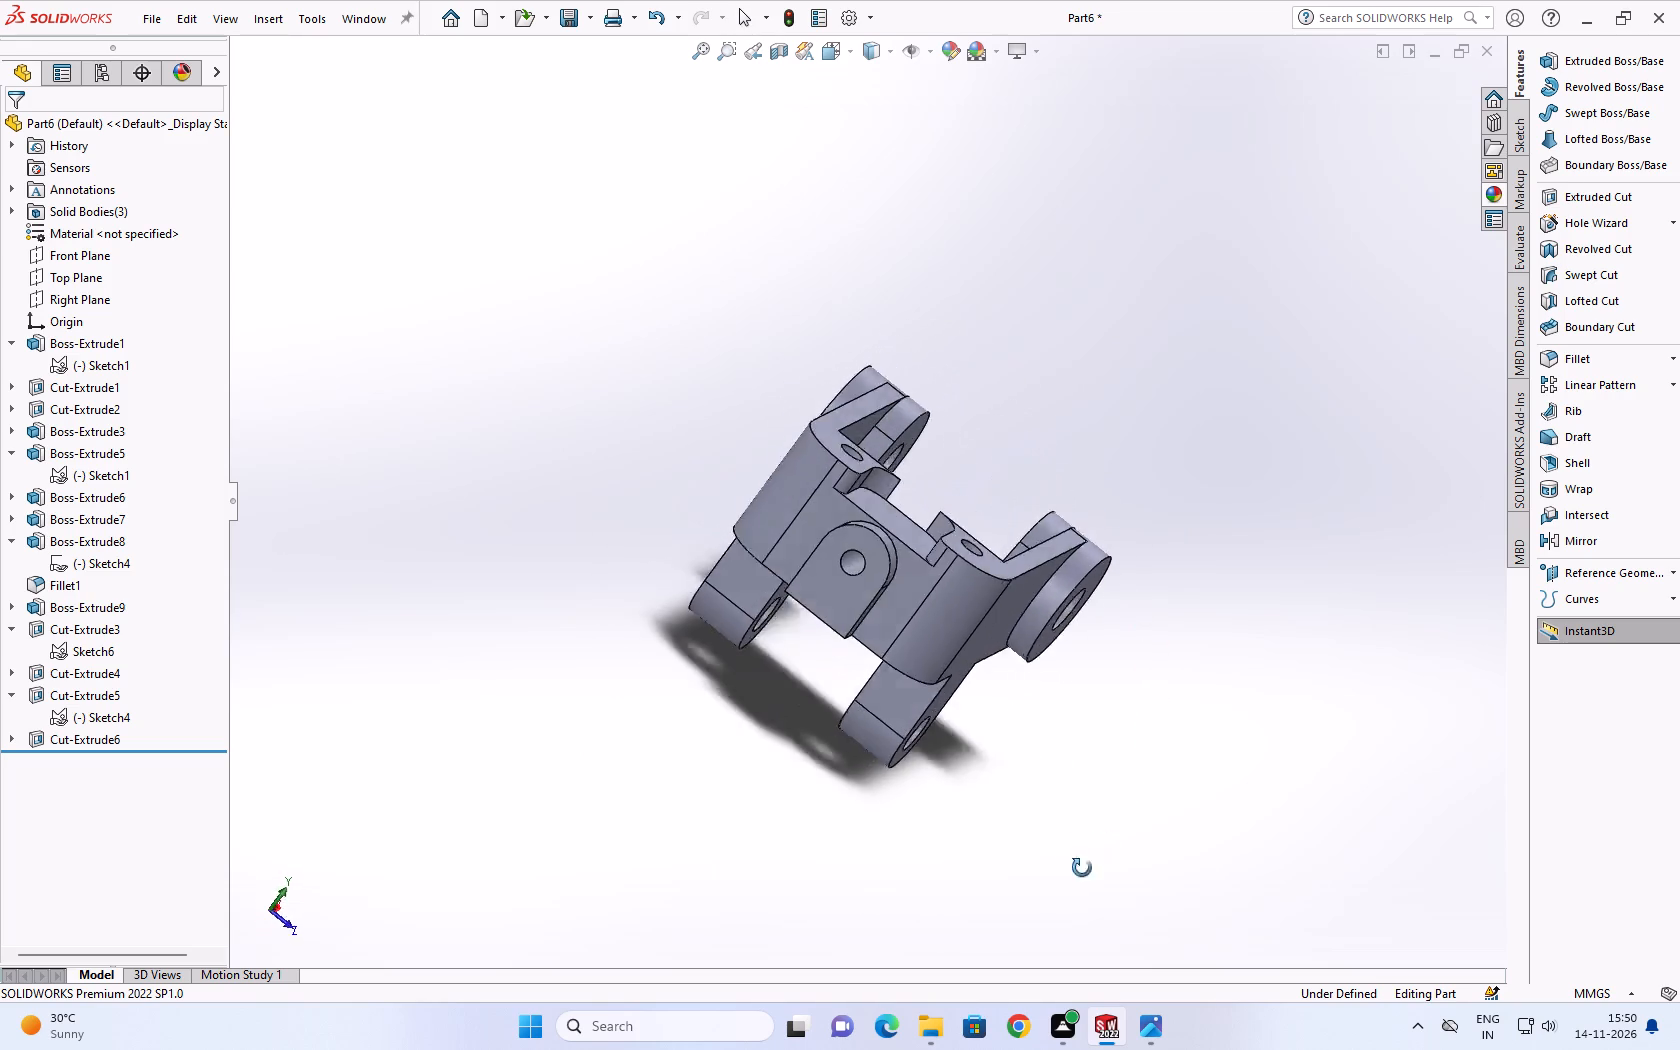
middle_click_drag(1082, 868, 821, 727)
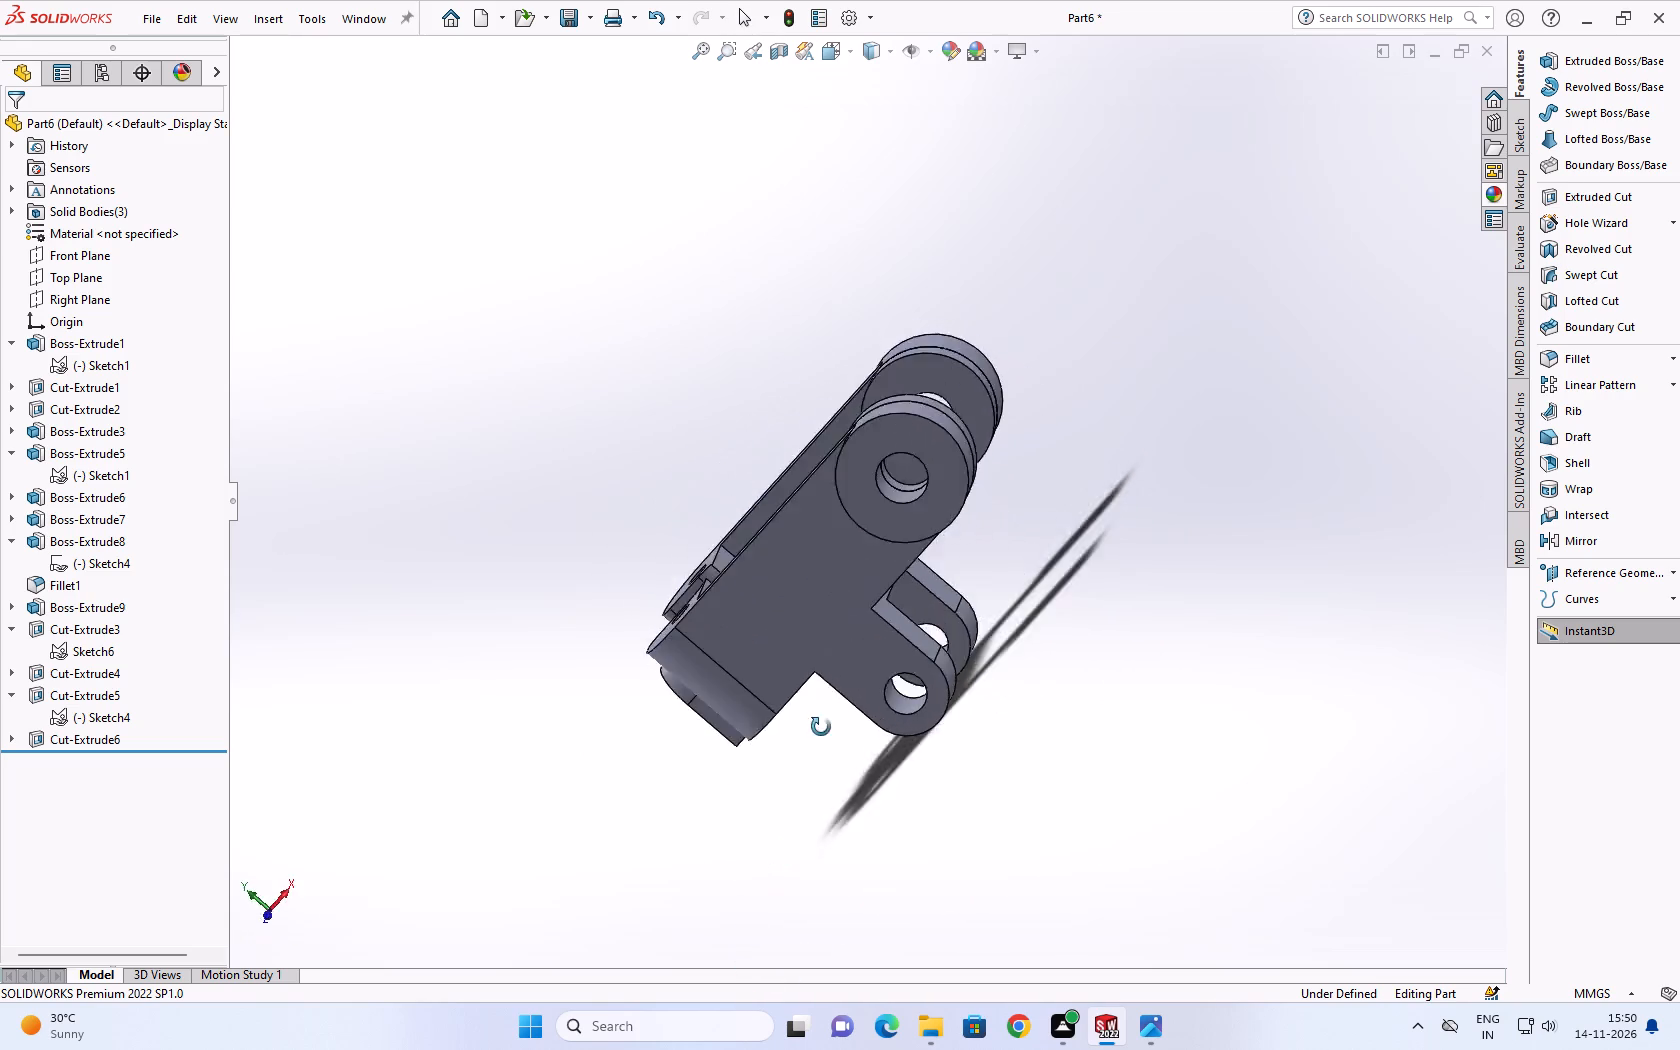
middle_click_drag(821, 727, 1302, 565)
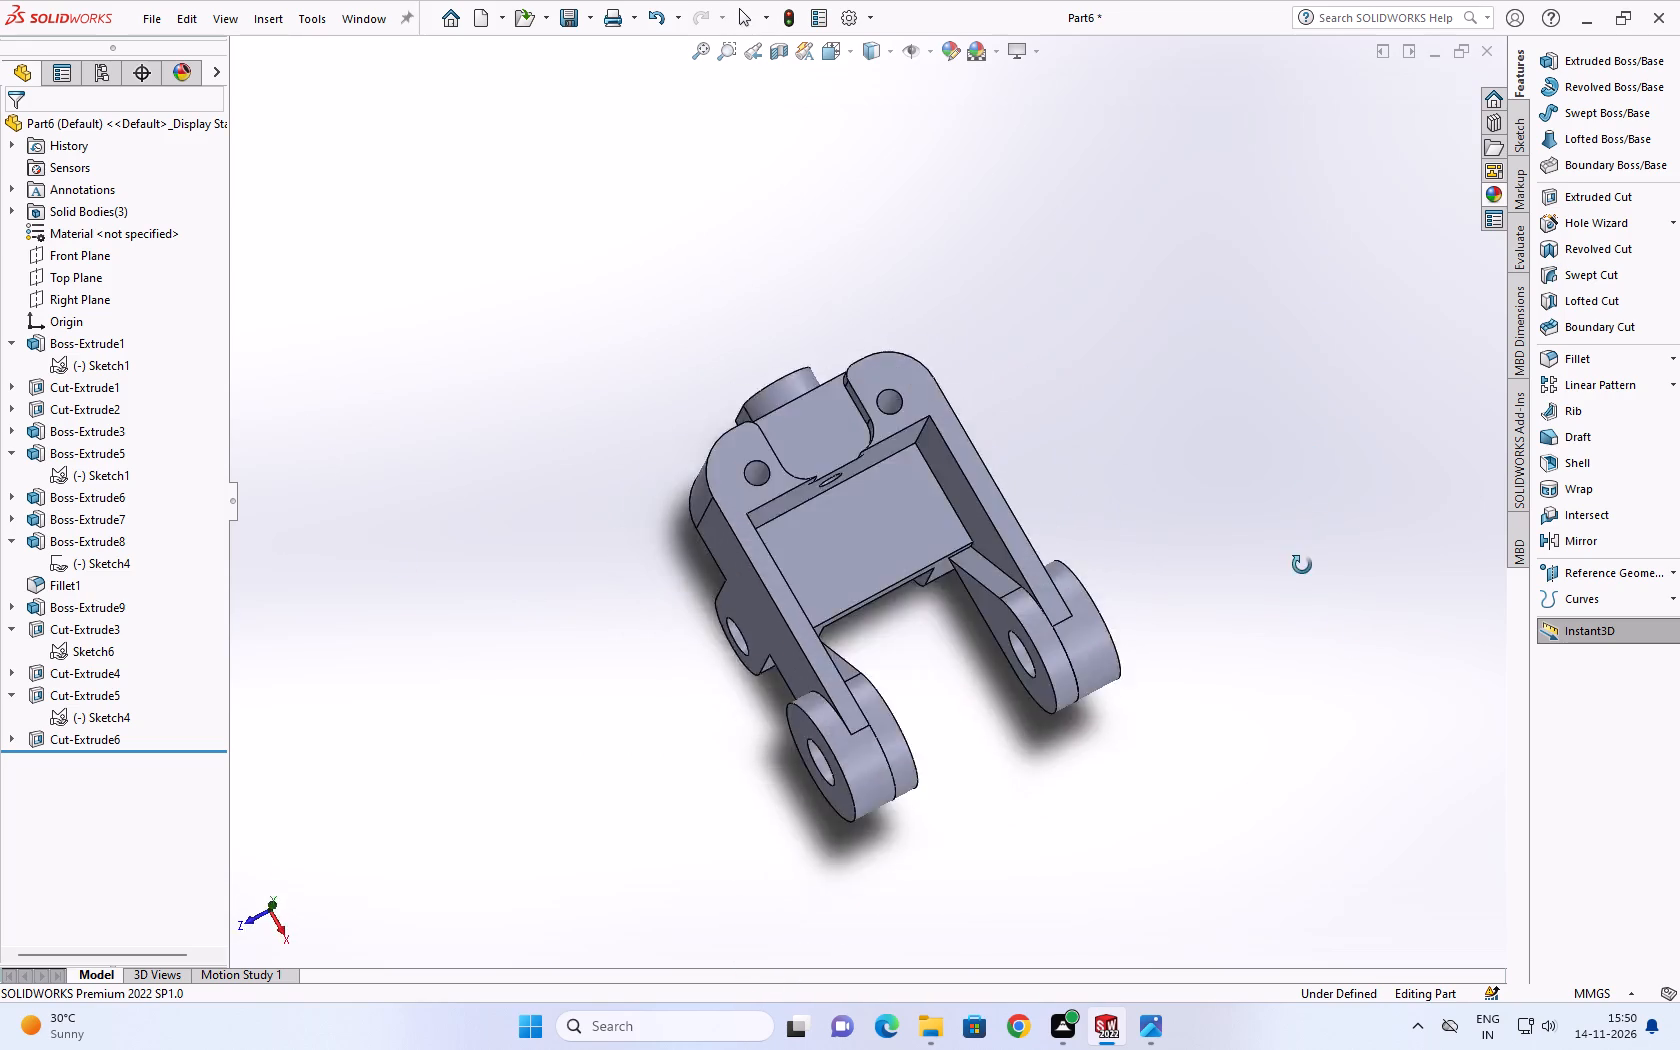
middle_click_drag(1302, 565, 565, 481)
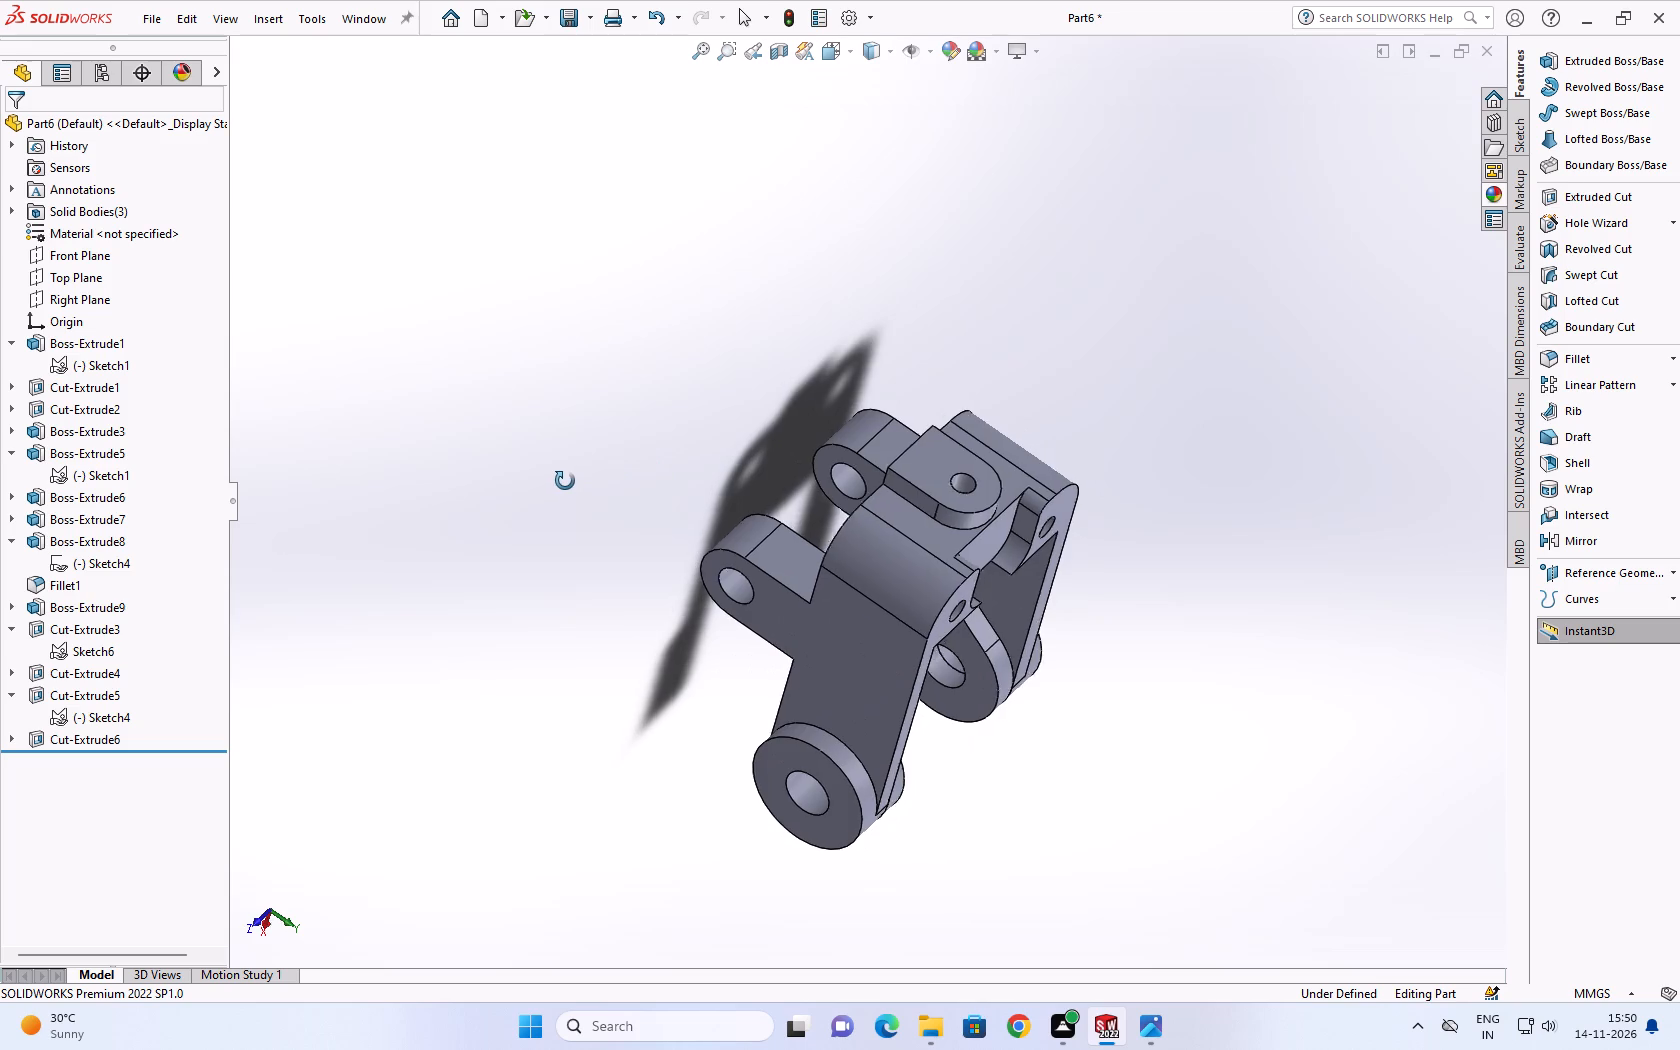
middle_click_drag(565, 481, 772, 453)
middle_click(772, 453)
scroll(789, 501, "up", 2)
scroll(793, 487, "down", 2)
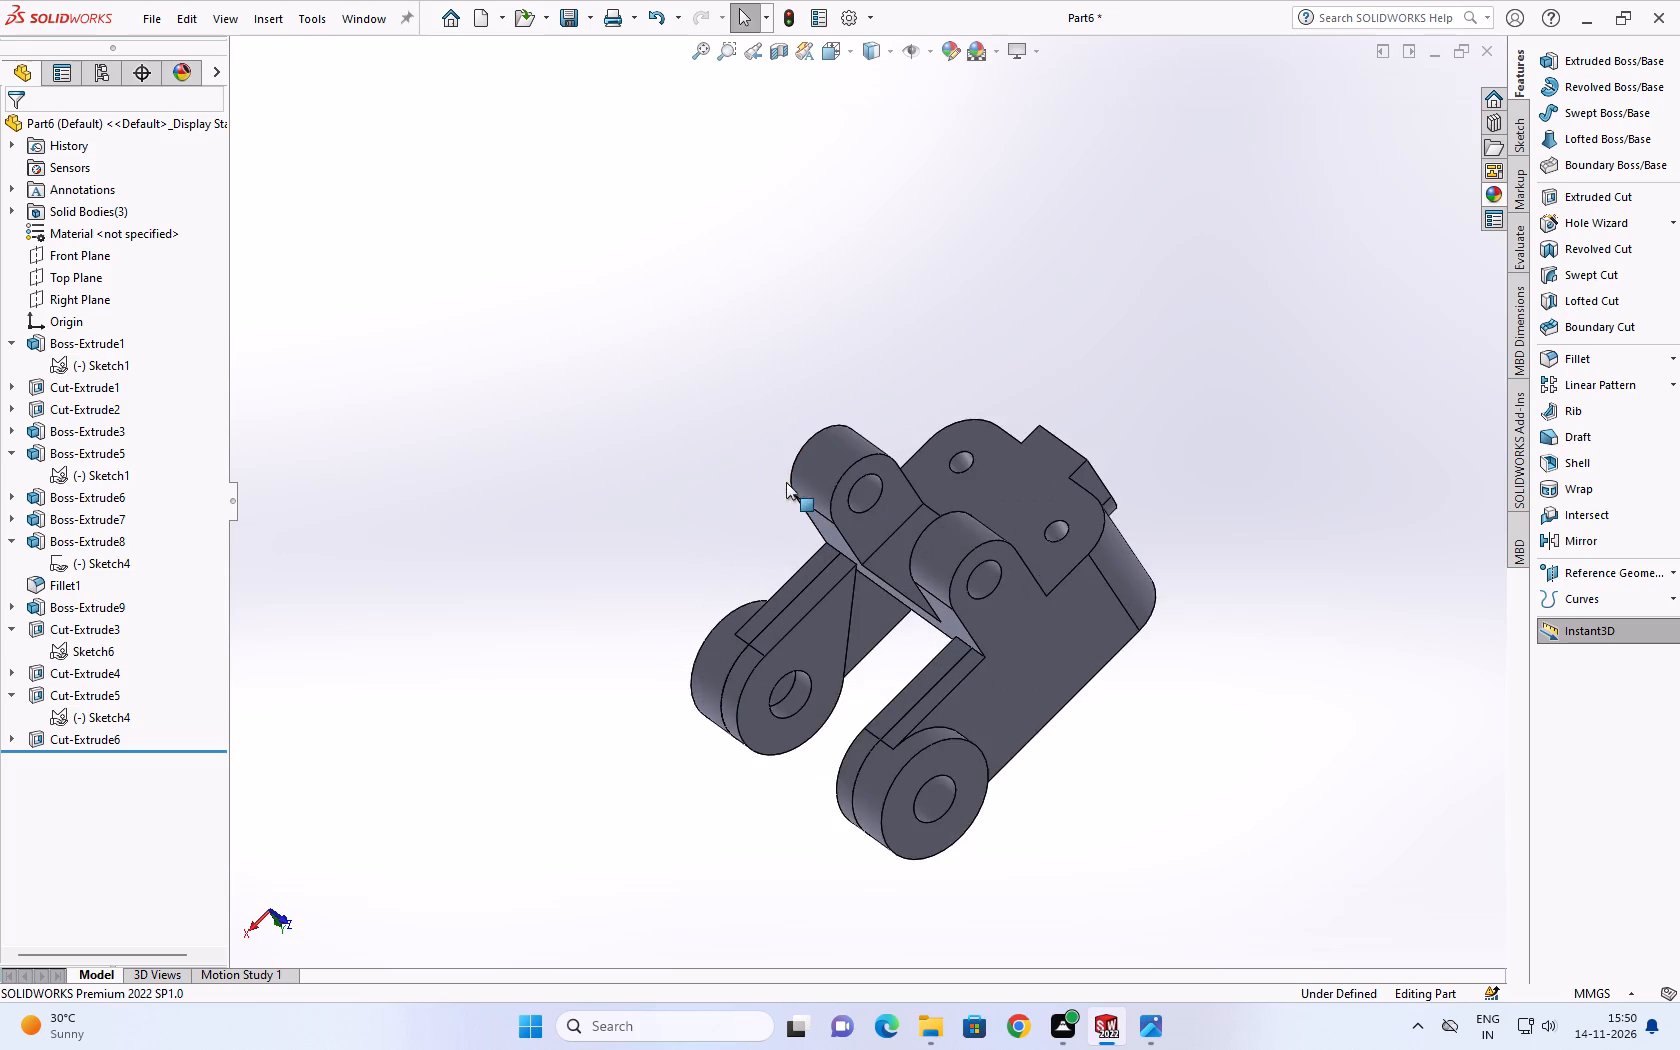
Inspect the fork eyes, the pocket between the arms and the recessed top face up close.
scroll(786, 505, "down", 4)
scroll(899, 535, "down", 3)
middle_click_drag(899, 530, 1059, 138)
scroll(1017, 322, "up", 3)
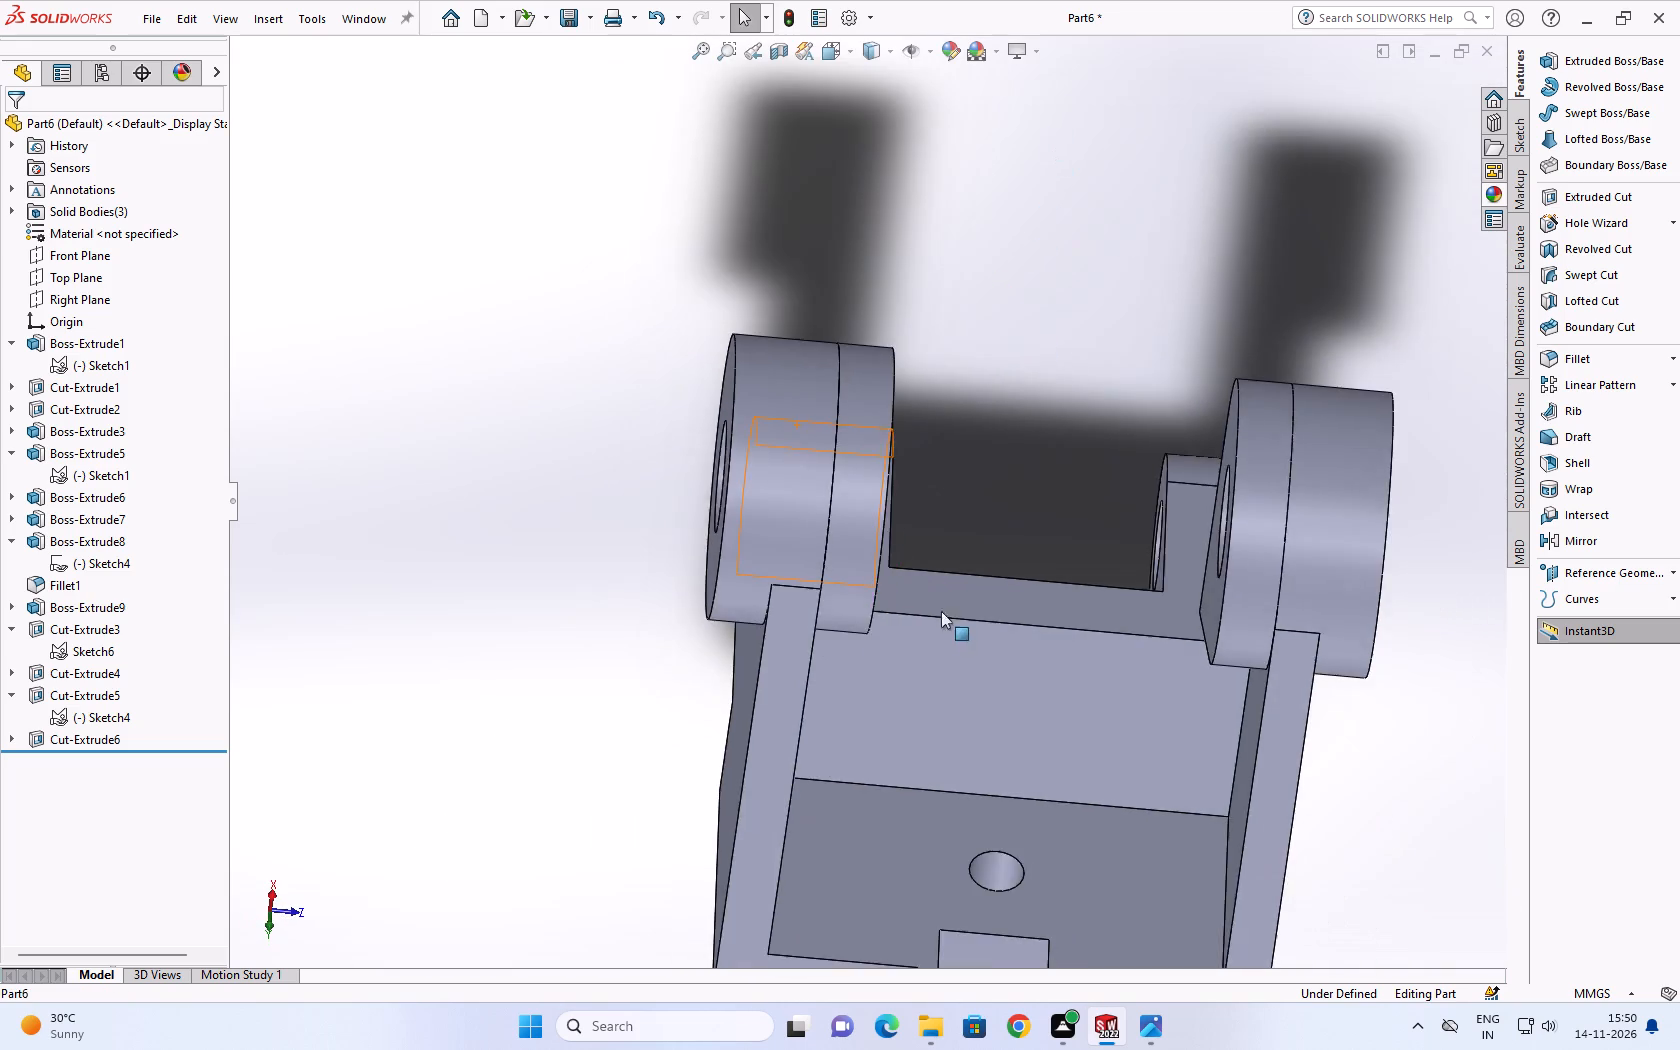
scroll(941, 611, "up", 3)
middle_click_drag(935, 550, 659, 564)
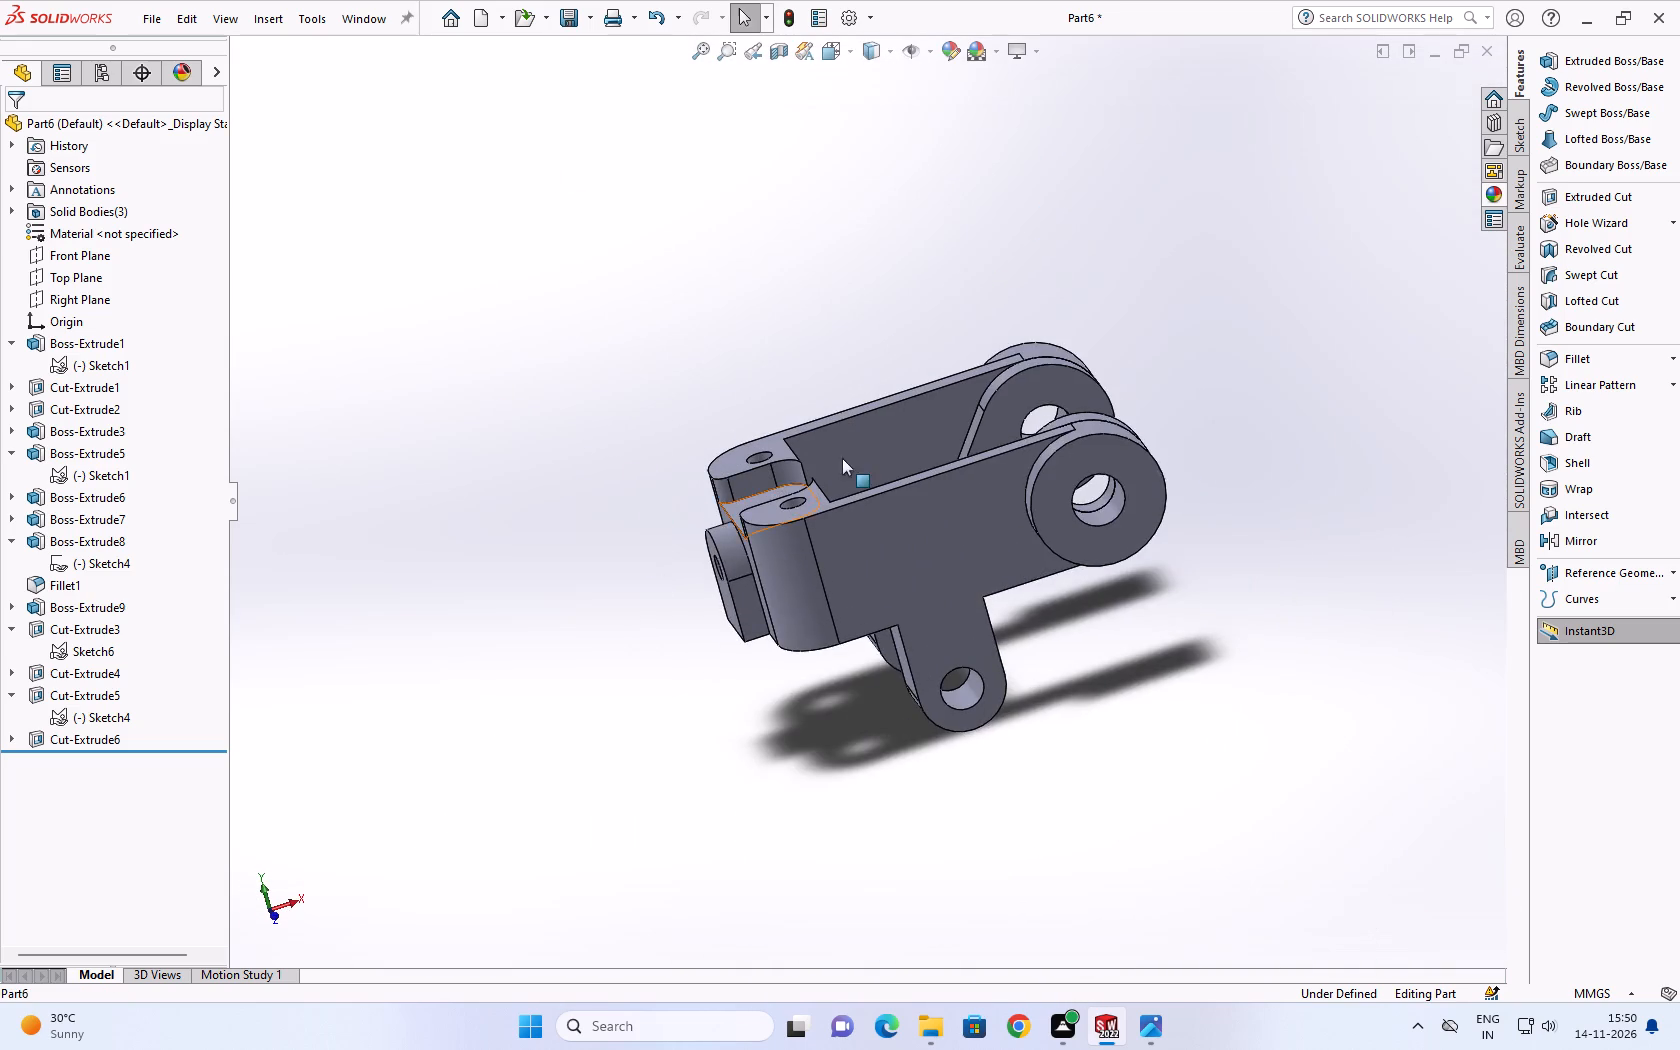
scroll(861, 450, "down", 4)
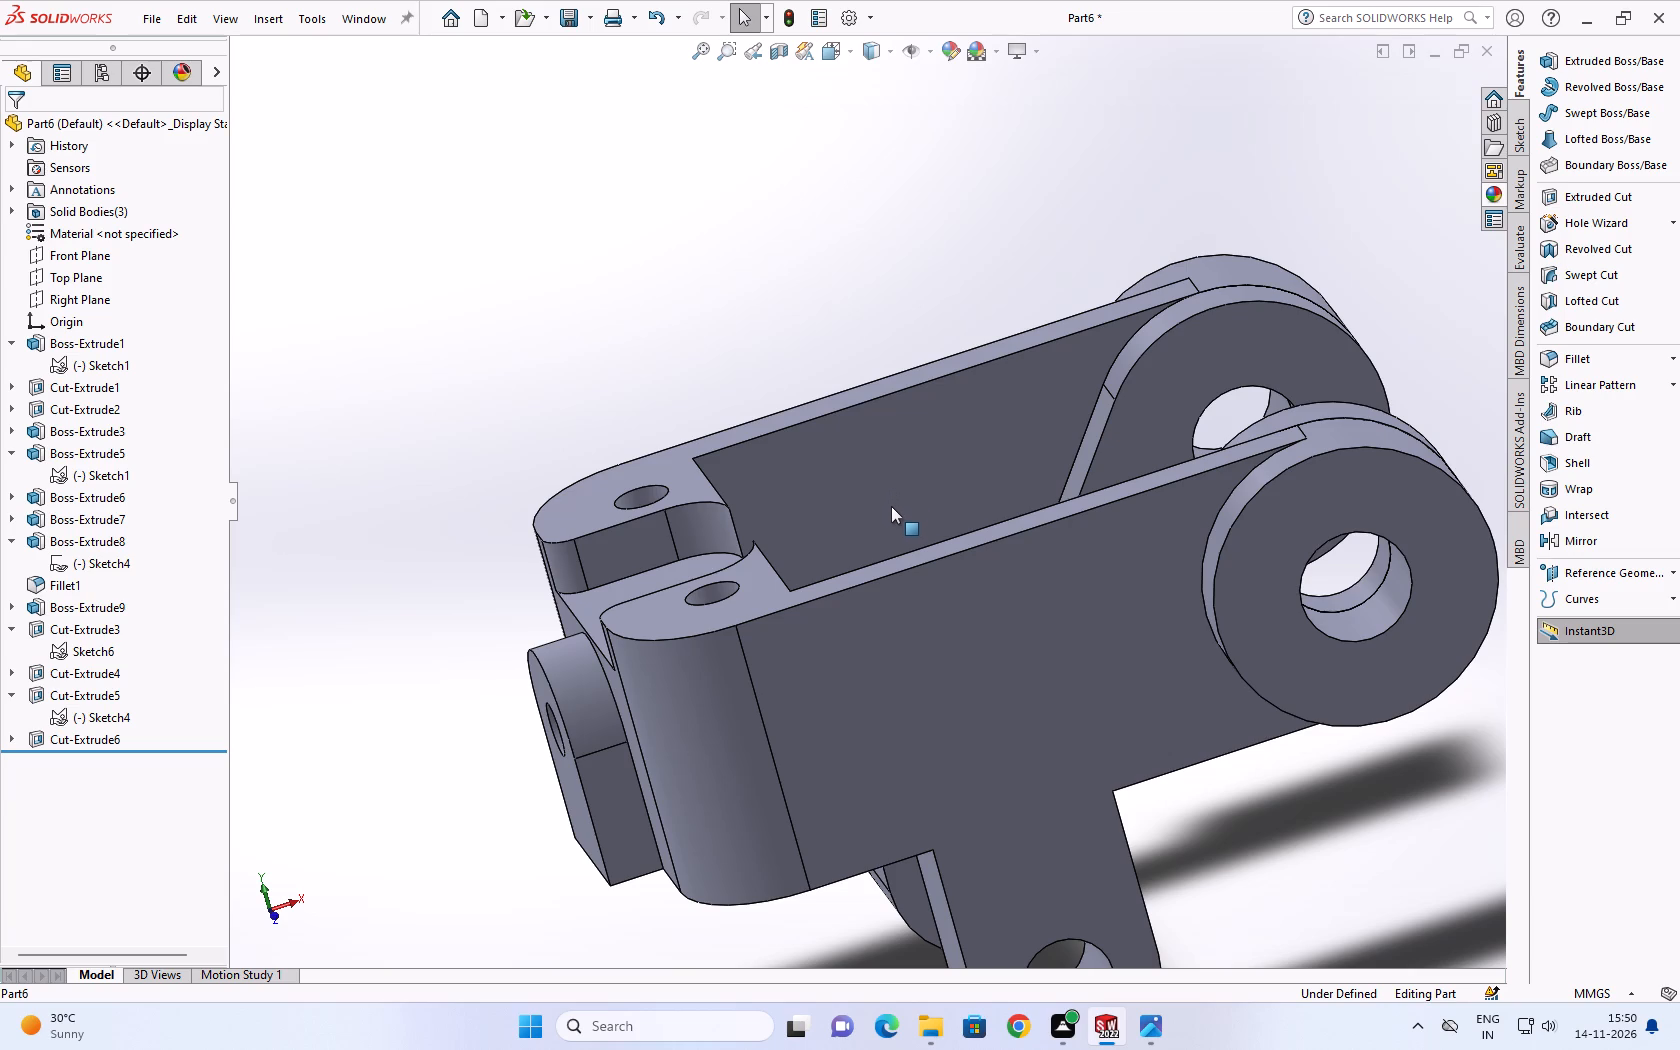
scroll(891, 506, "up", 2)
scroll(947, 531, "down", 3)
middle_click_drag(929, 534, 929, 671)
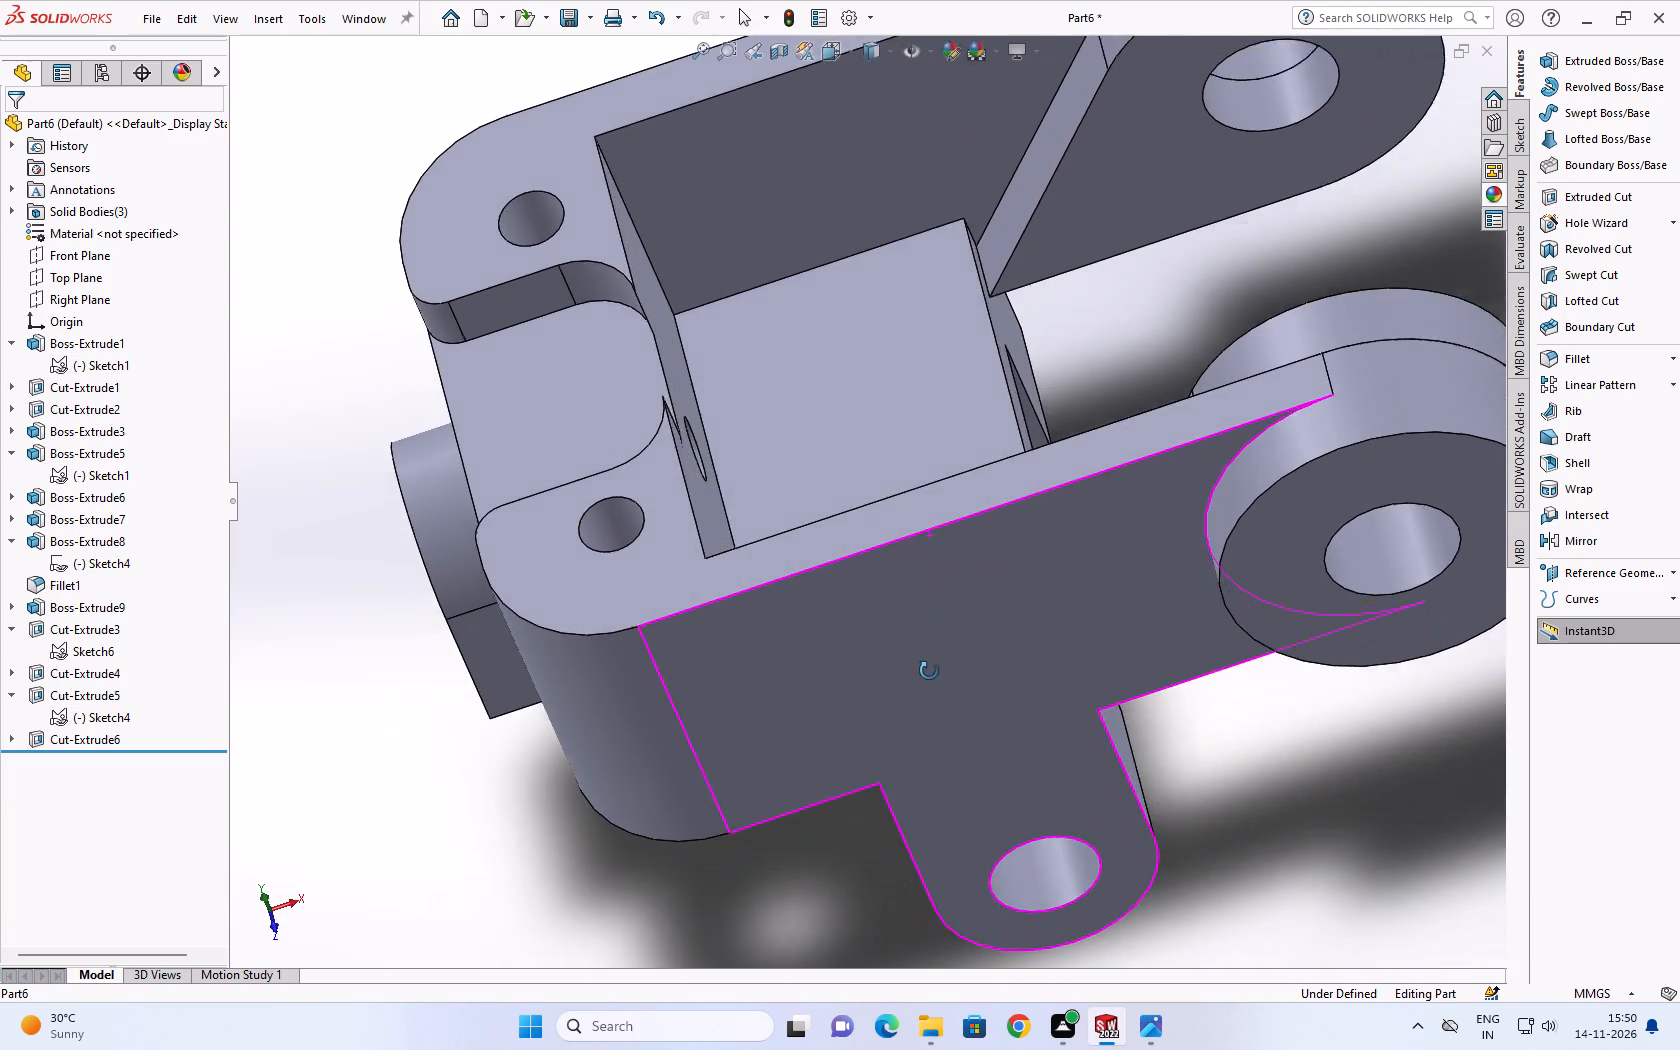
middle_click_drag(929, 671, 929, 672)
scroll(929, 672, "up", 2)
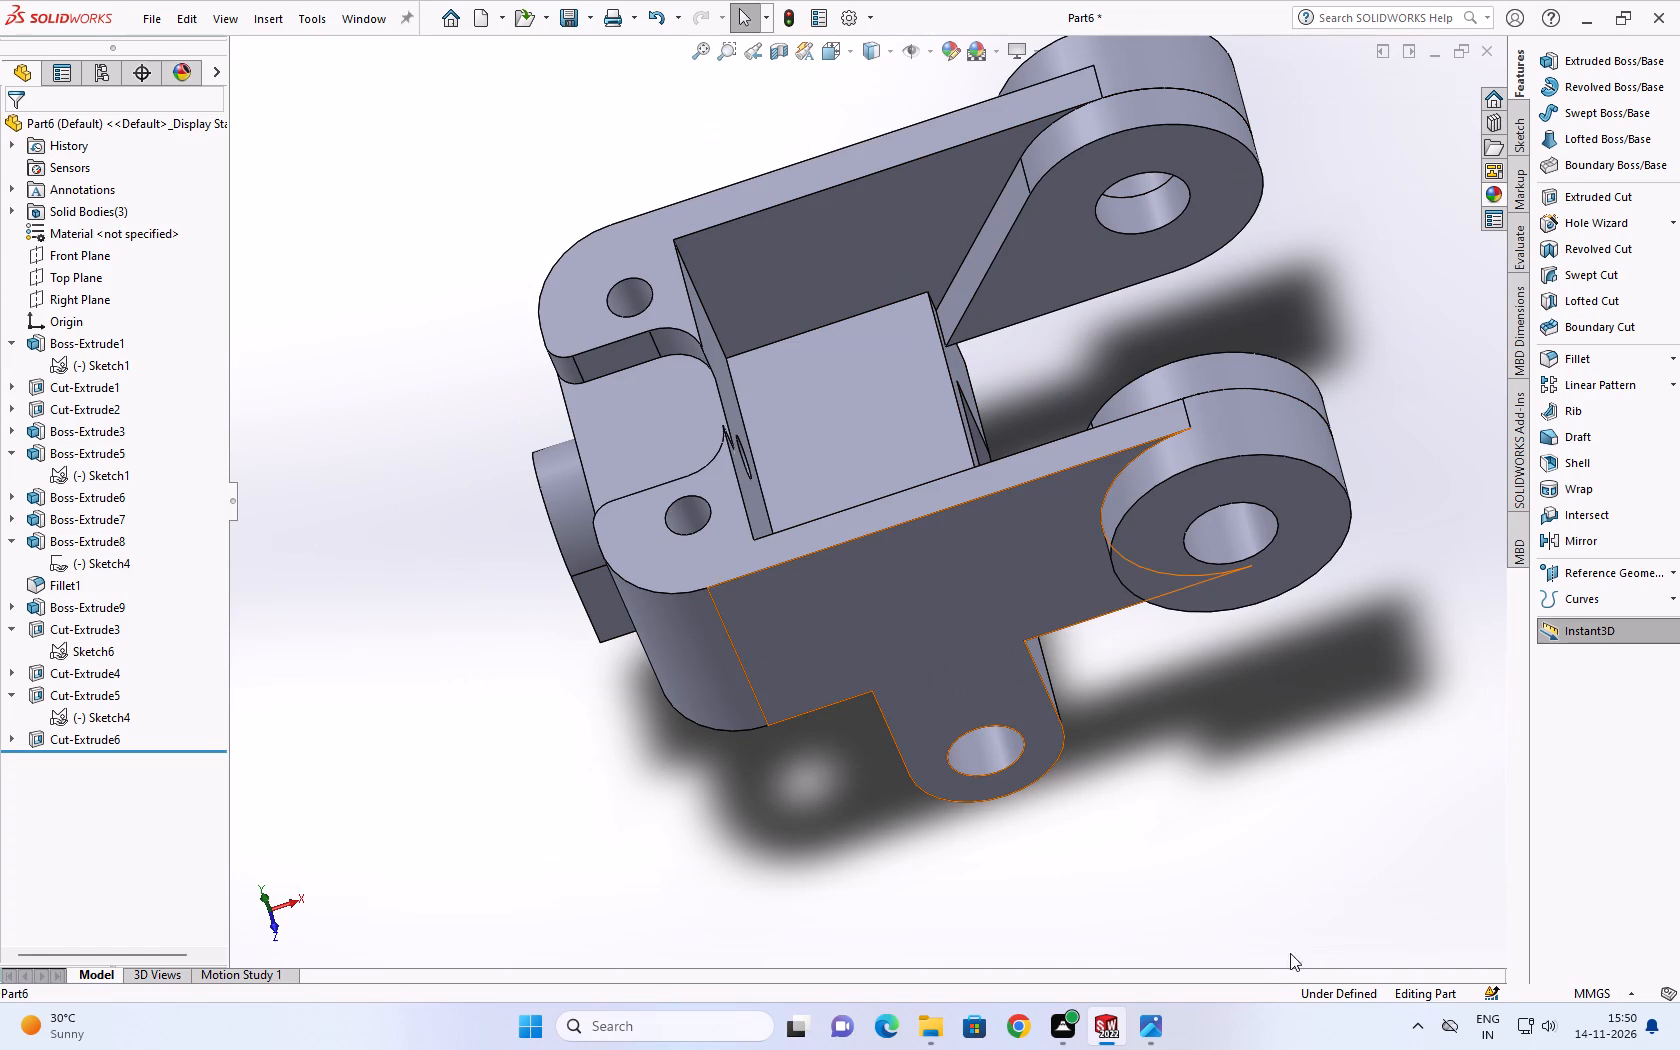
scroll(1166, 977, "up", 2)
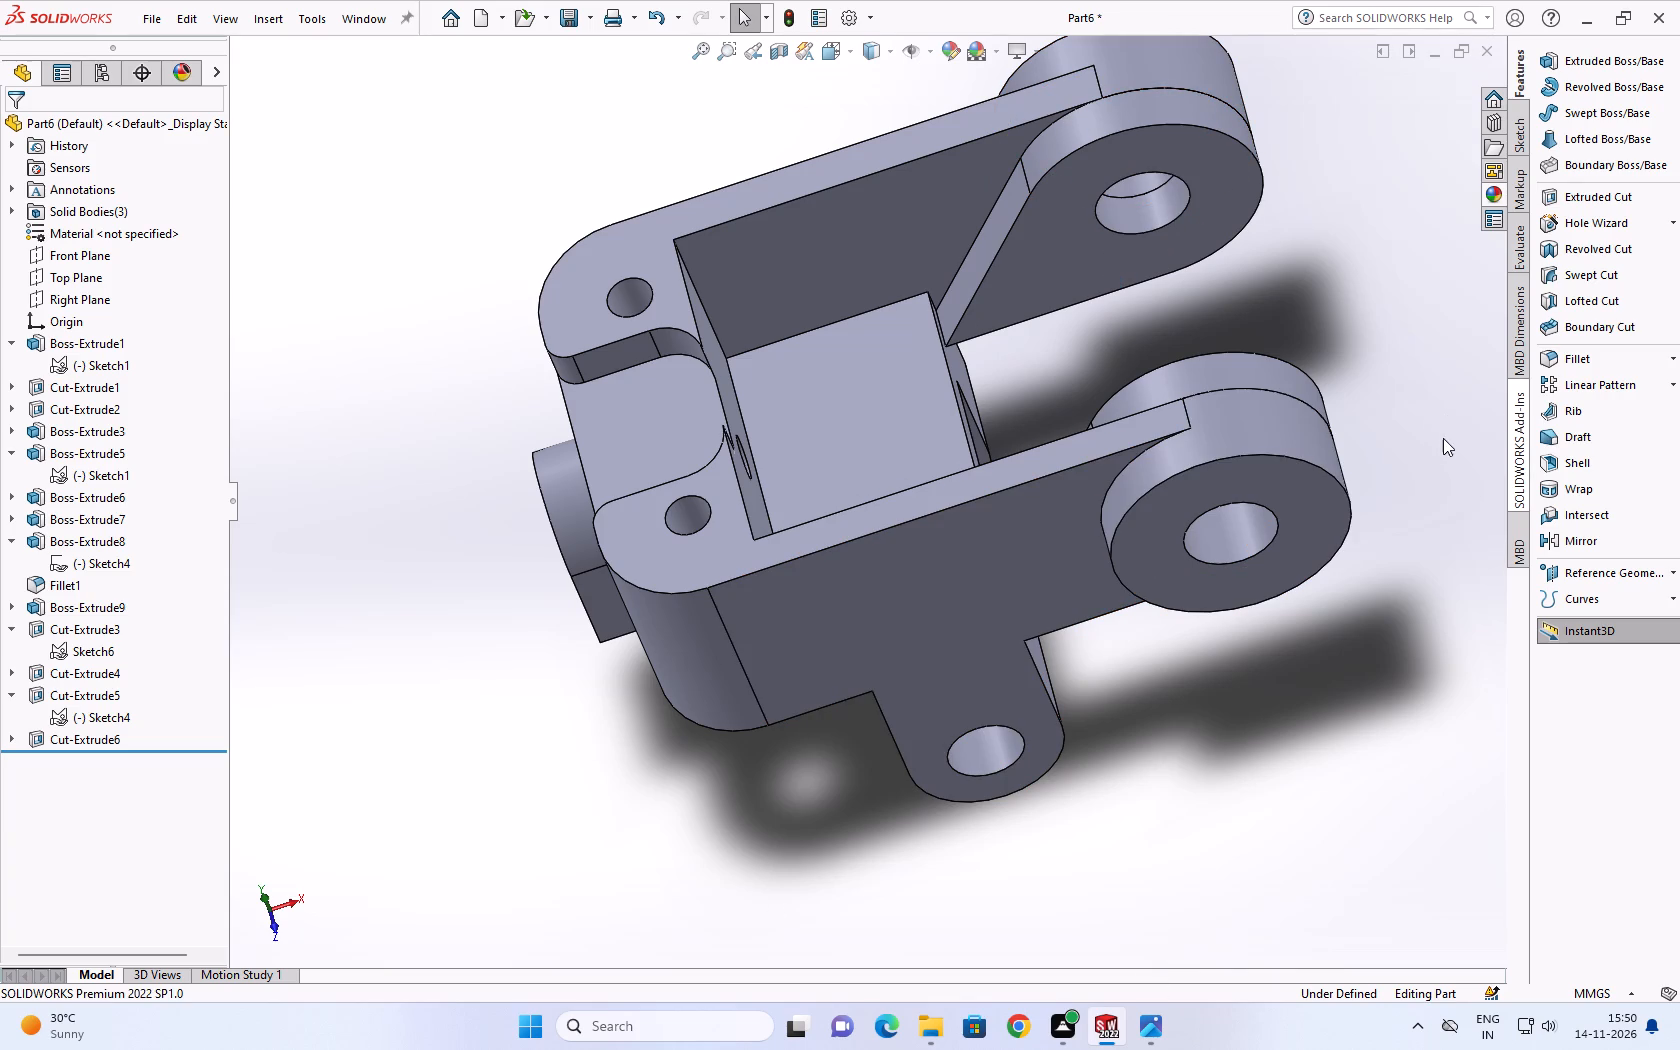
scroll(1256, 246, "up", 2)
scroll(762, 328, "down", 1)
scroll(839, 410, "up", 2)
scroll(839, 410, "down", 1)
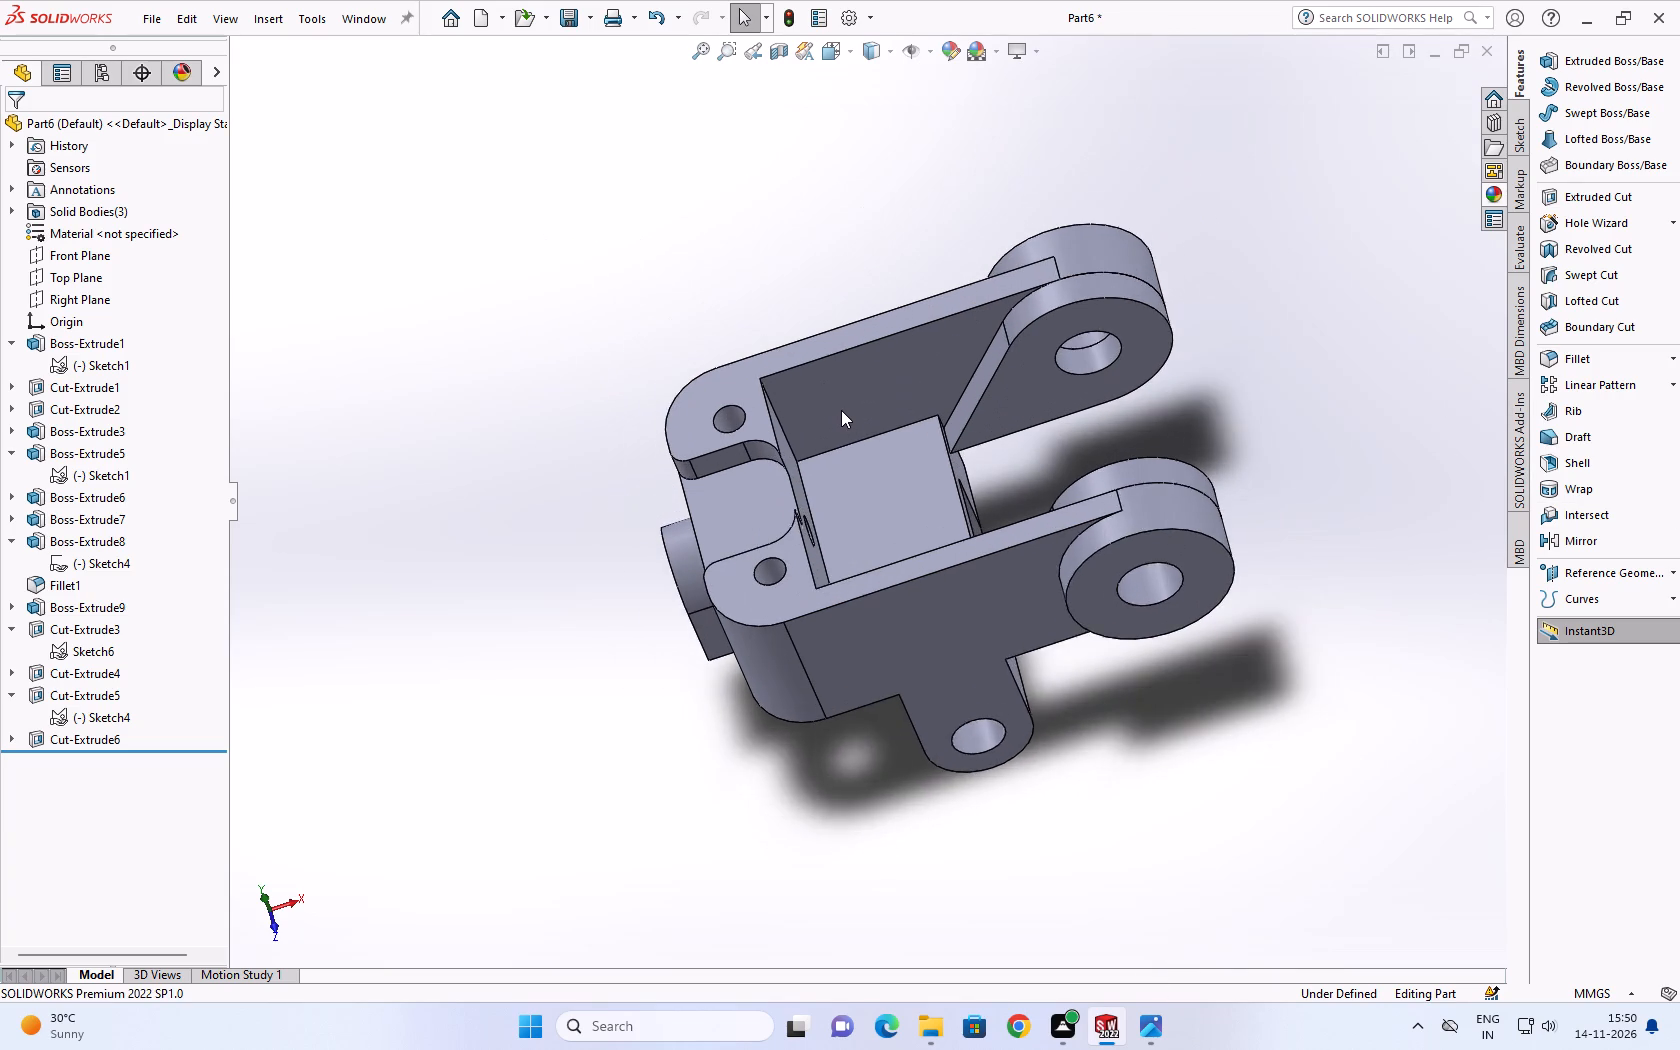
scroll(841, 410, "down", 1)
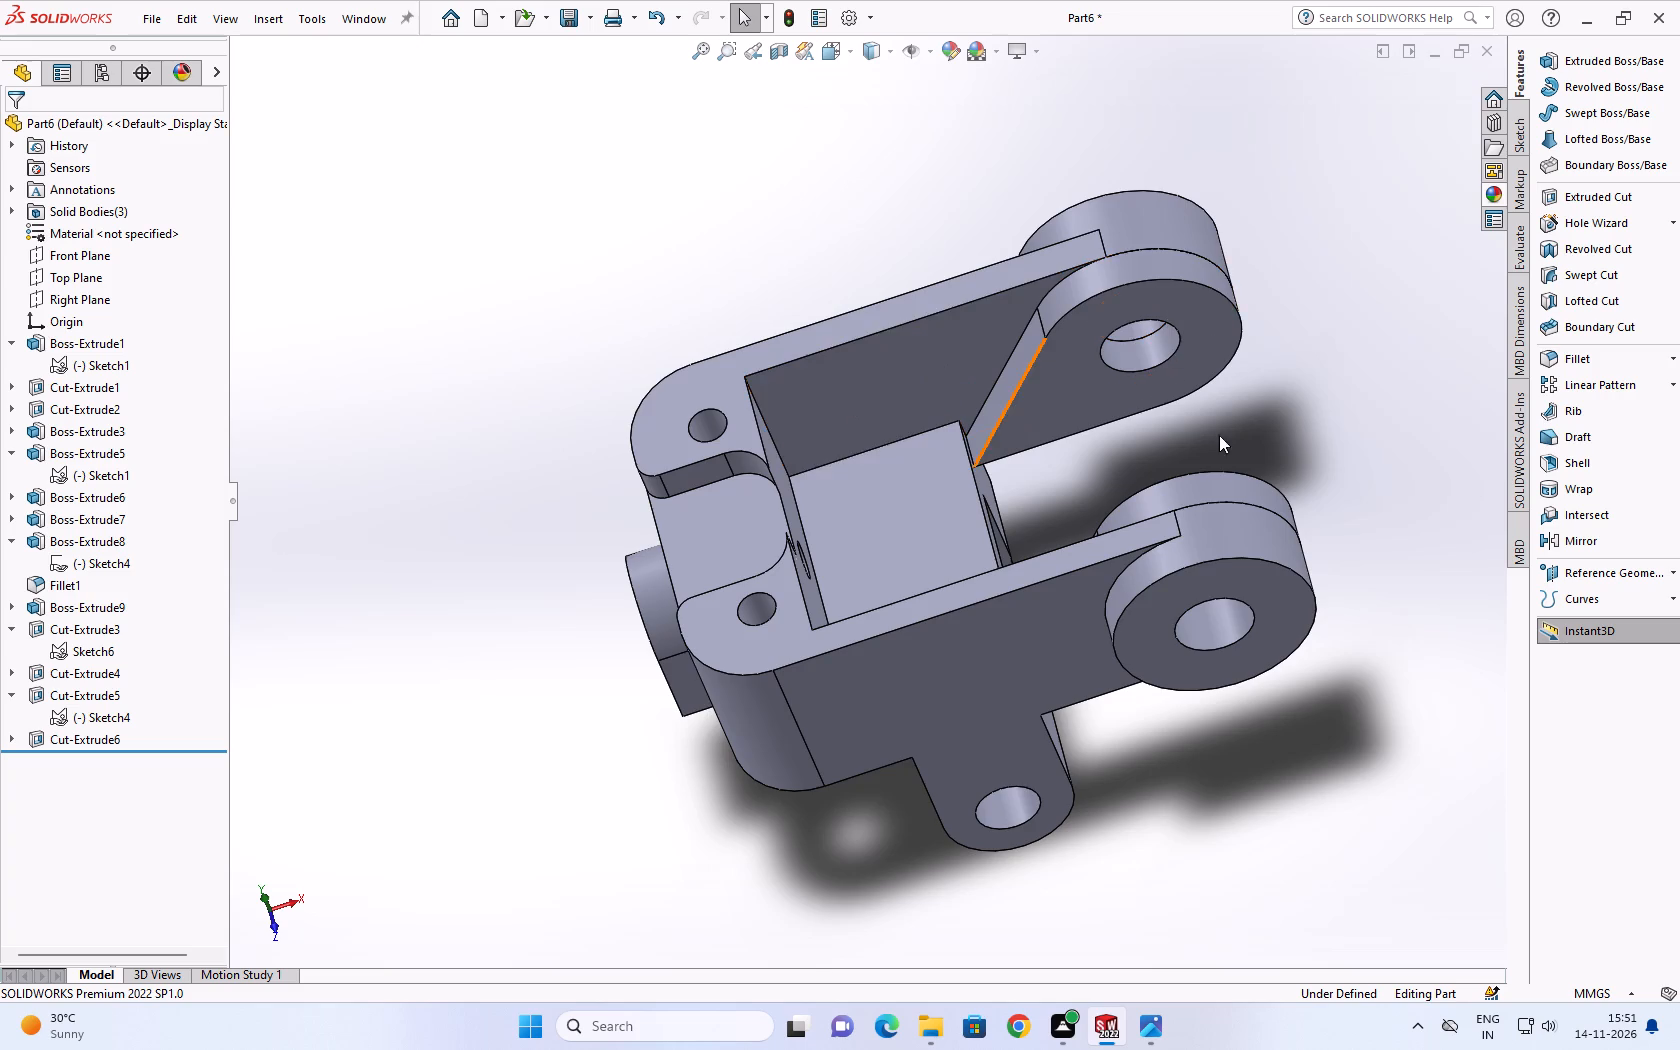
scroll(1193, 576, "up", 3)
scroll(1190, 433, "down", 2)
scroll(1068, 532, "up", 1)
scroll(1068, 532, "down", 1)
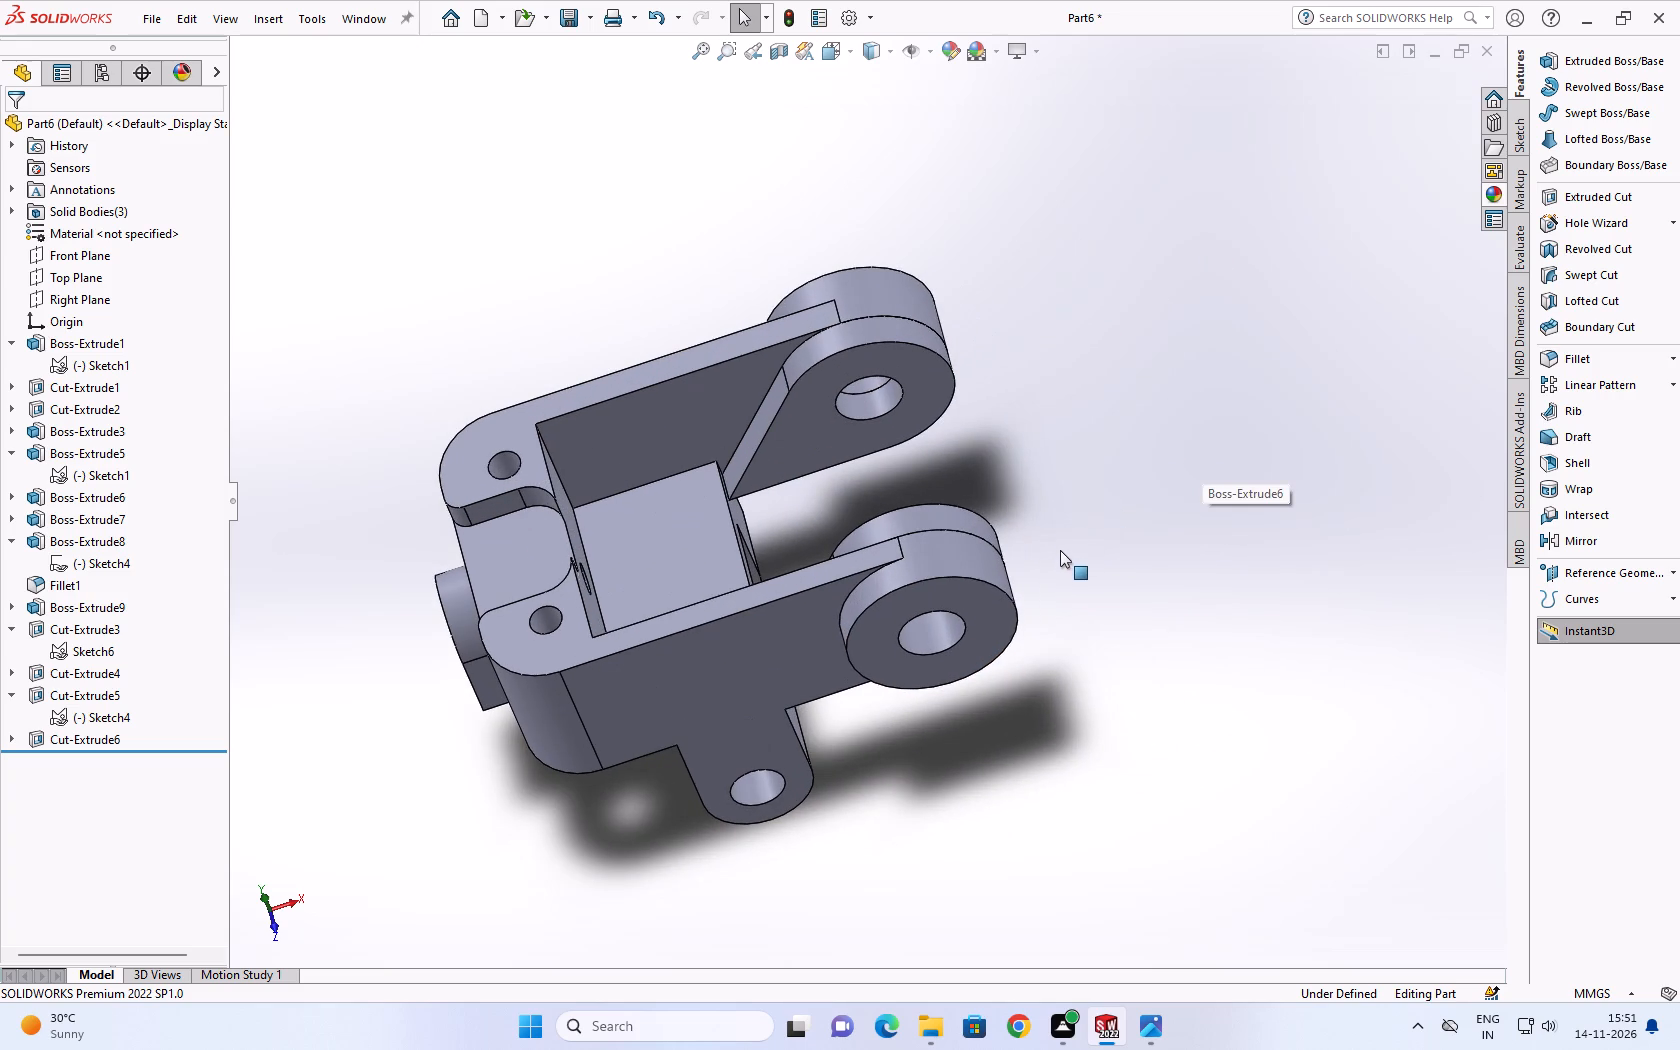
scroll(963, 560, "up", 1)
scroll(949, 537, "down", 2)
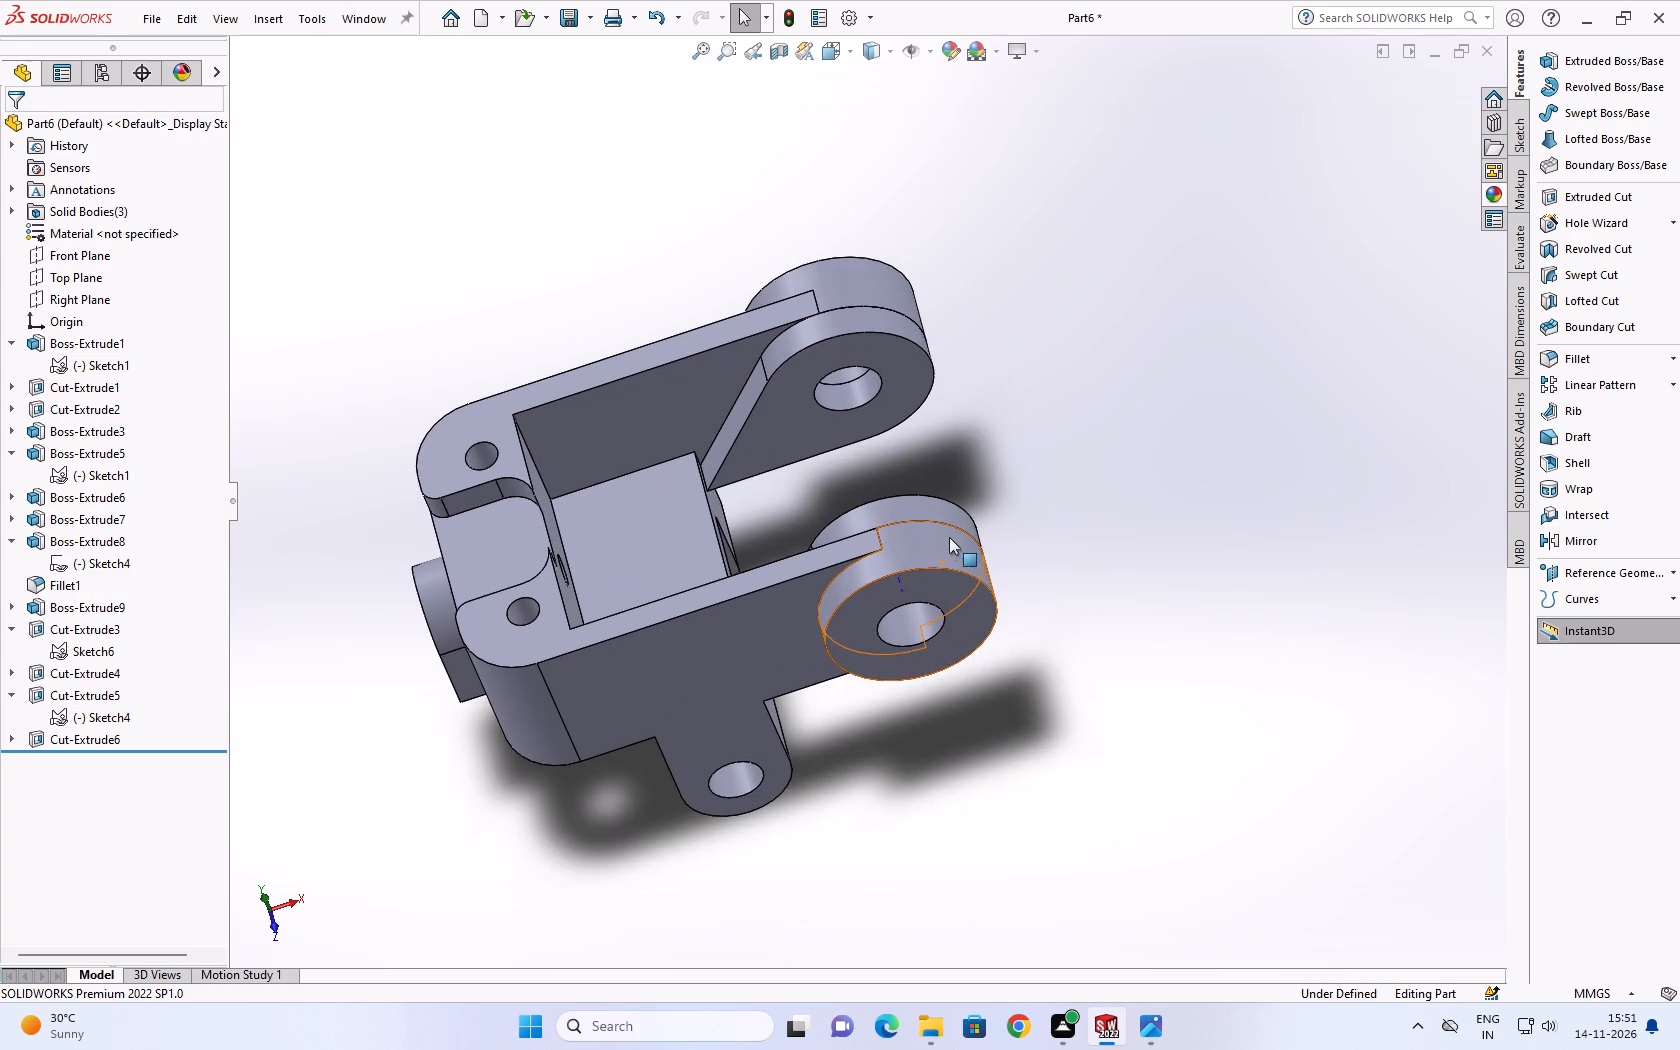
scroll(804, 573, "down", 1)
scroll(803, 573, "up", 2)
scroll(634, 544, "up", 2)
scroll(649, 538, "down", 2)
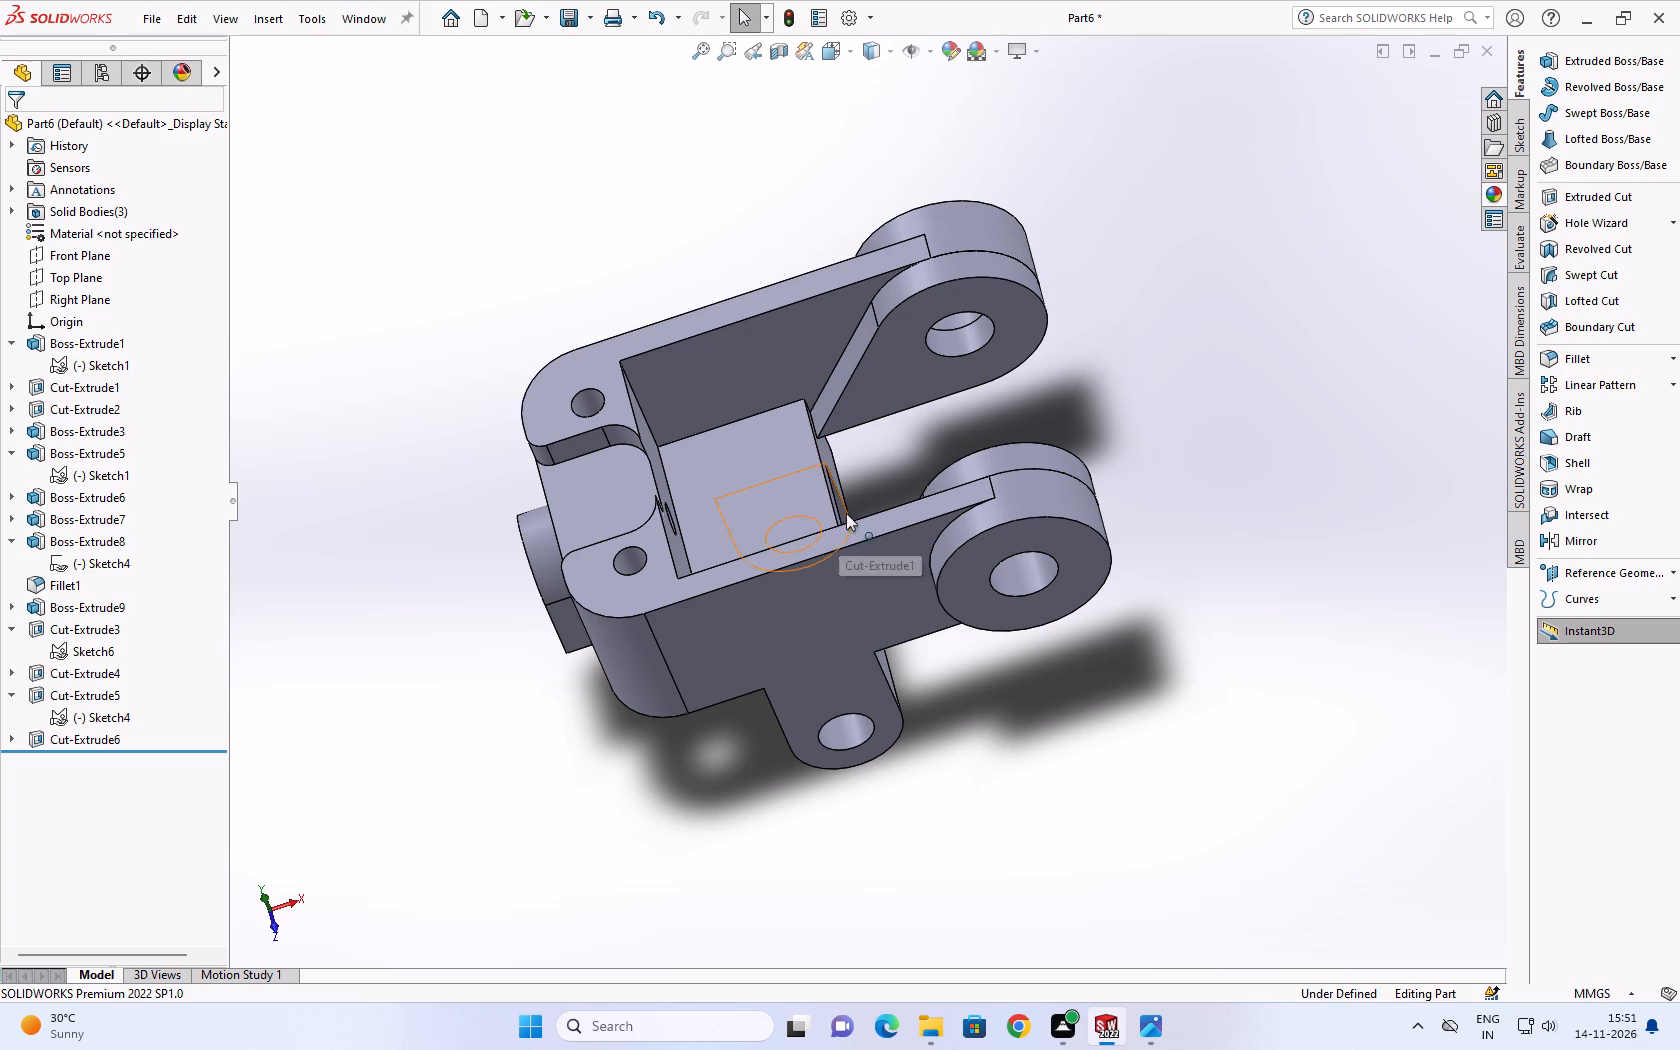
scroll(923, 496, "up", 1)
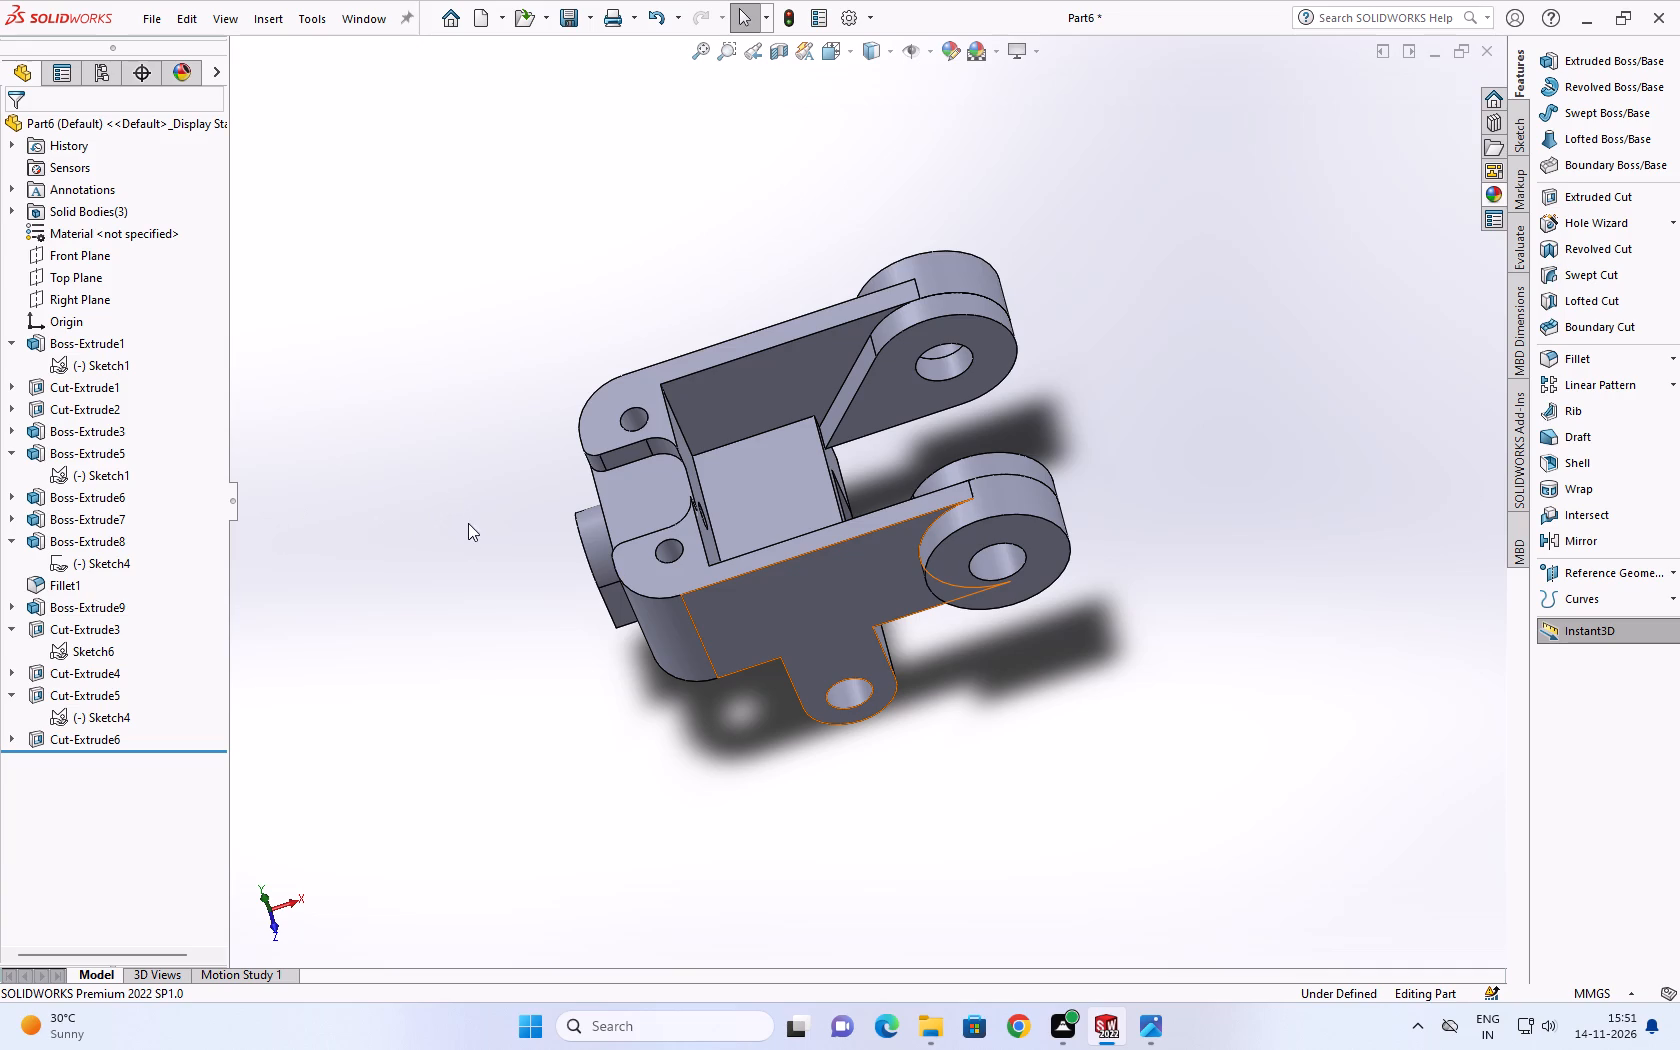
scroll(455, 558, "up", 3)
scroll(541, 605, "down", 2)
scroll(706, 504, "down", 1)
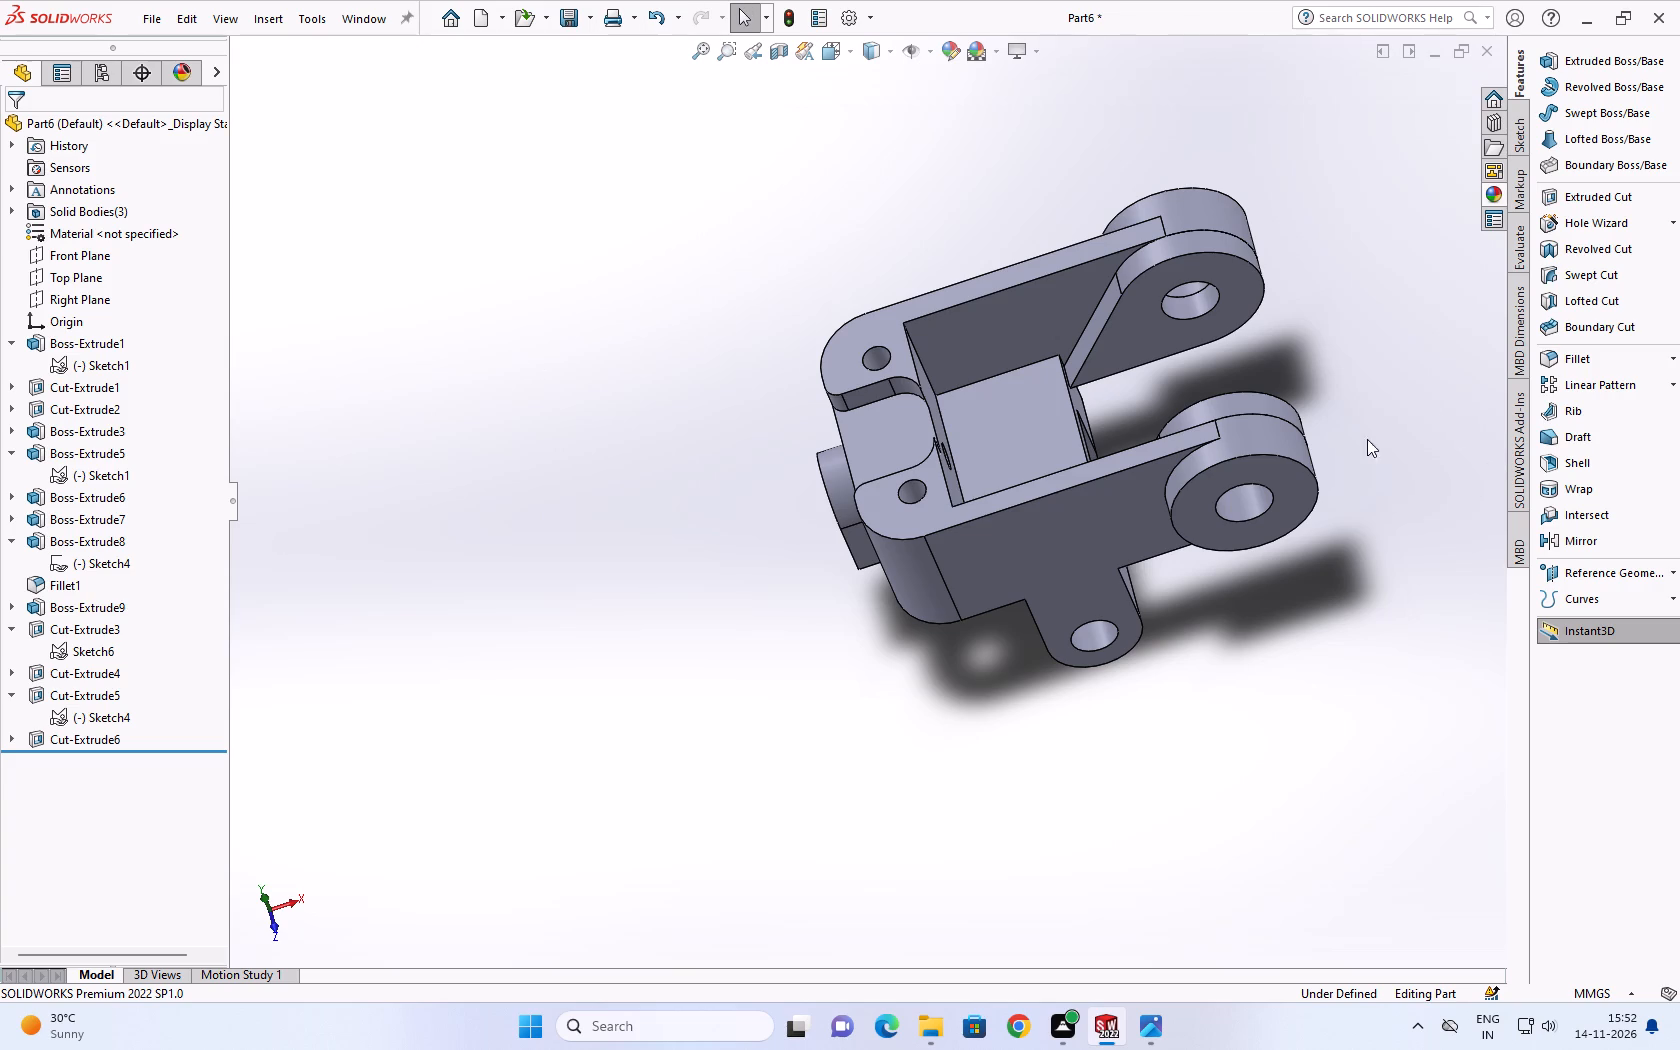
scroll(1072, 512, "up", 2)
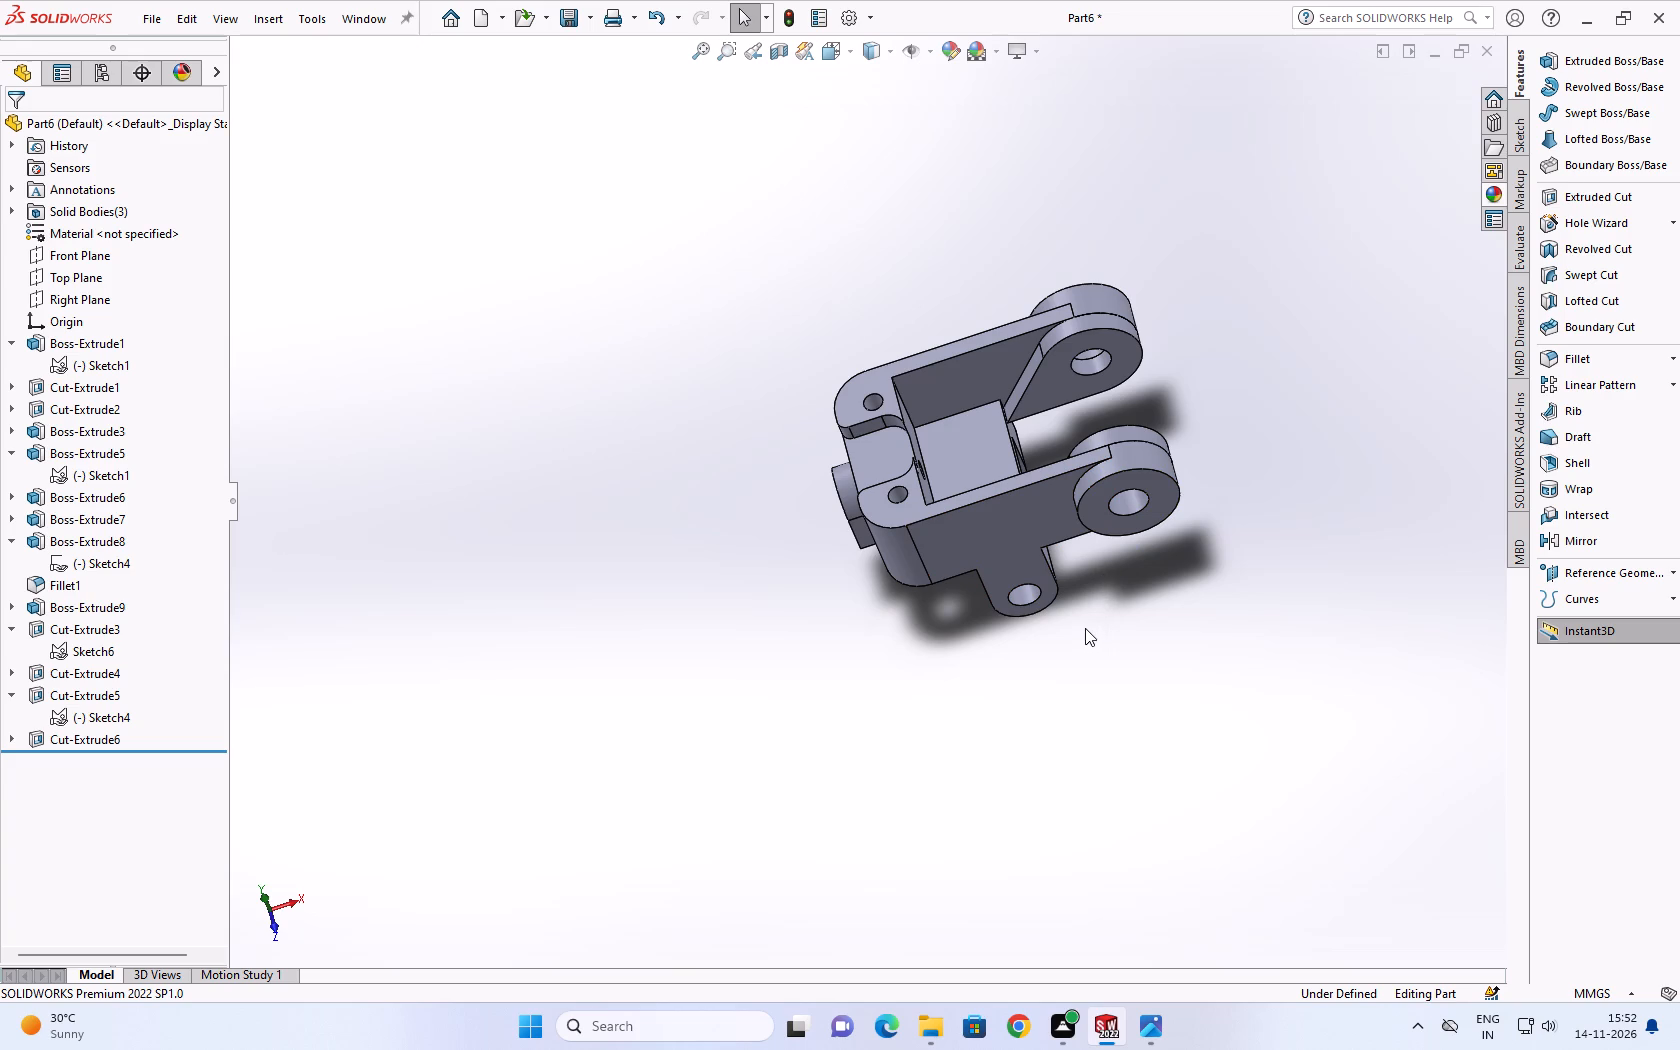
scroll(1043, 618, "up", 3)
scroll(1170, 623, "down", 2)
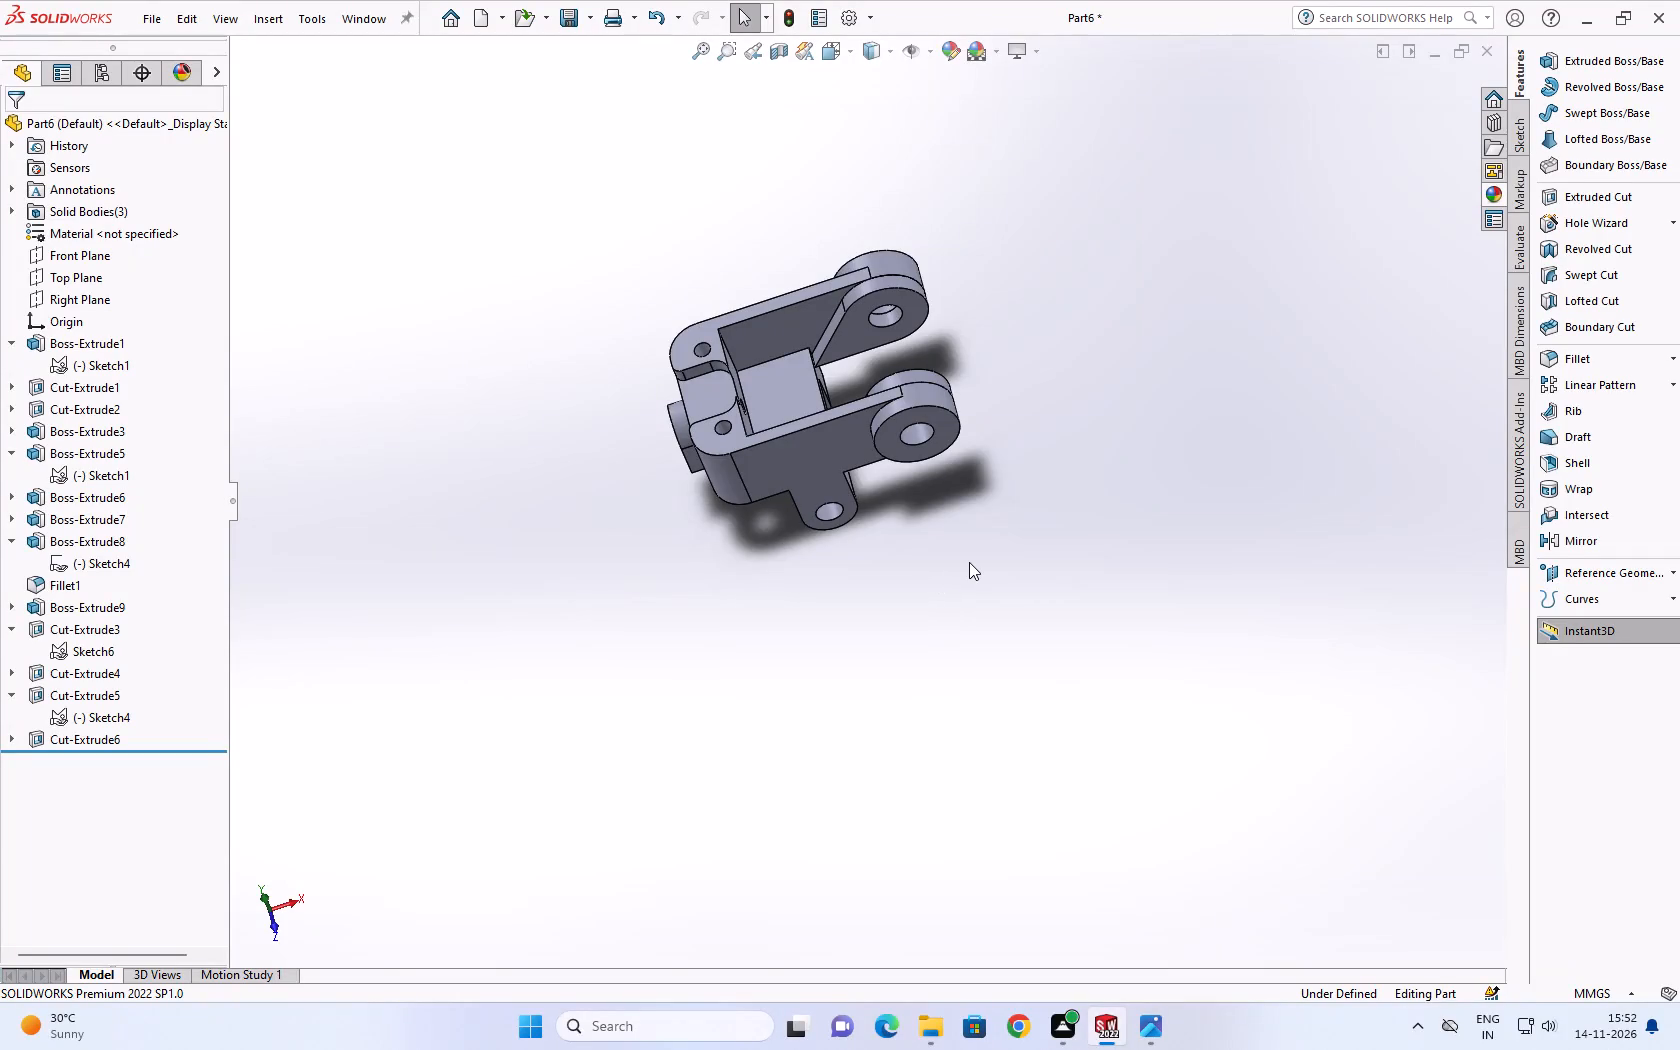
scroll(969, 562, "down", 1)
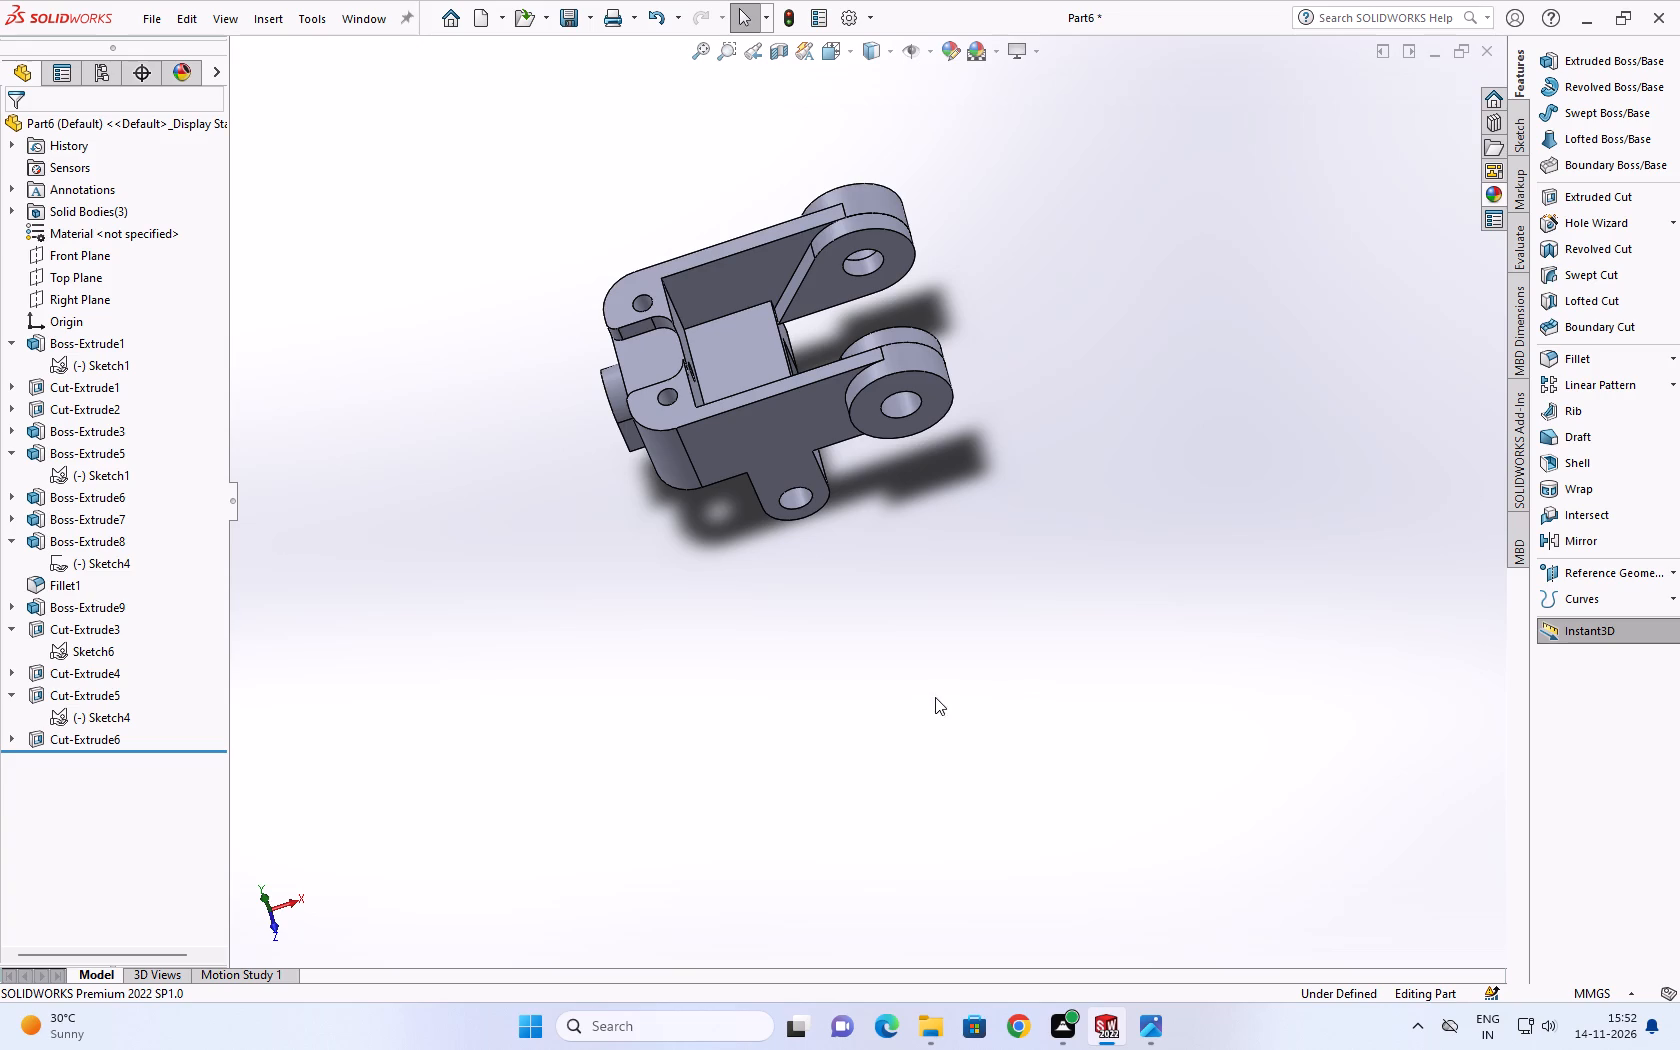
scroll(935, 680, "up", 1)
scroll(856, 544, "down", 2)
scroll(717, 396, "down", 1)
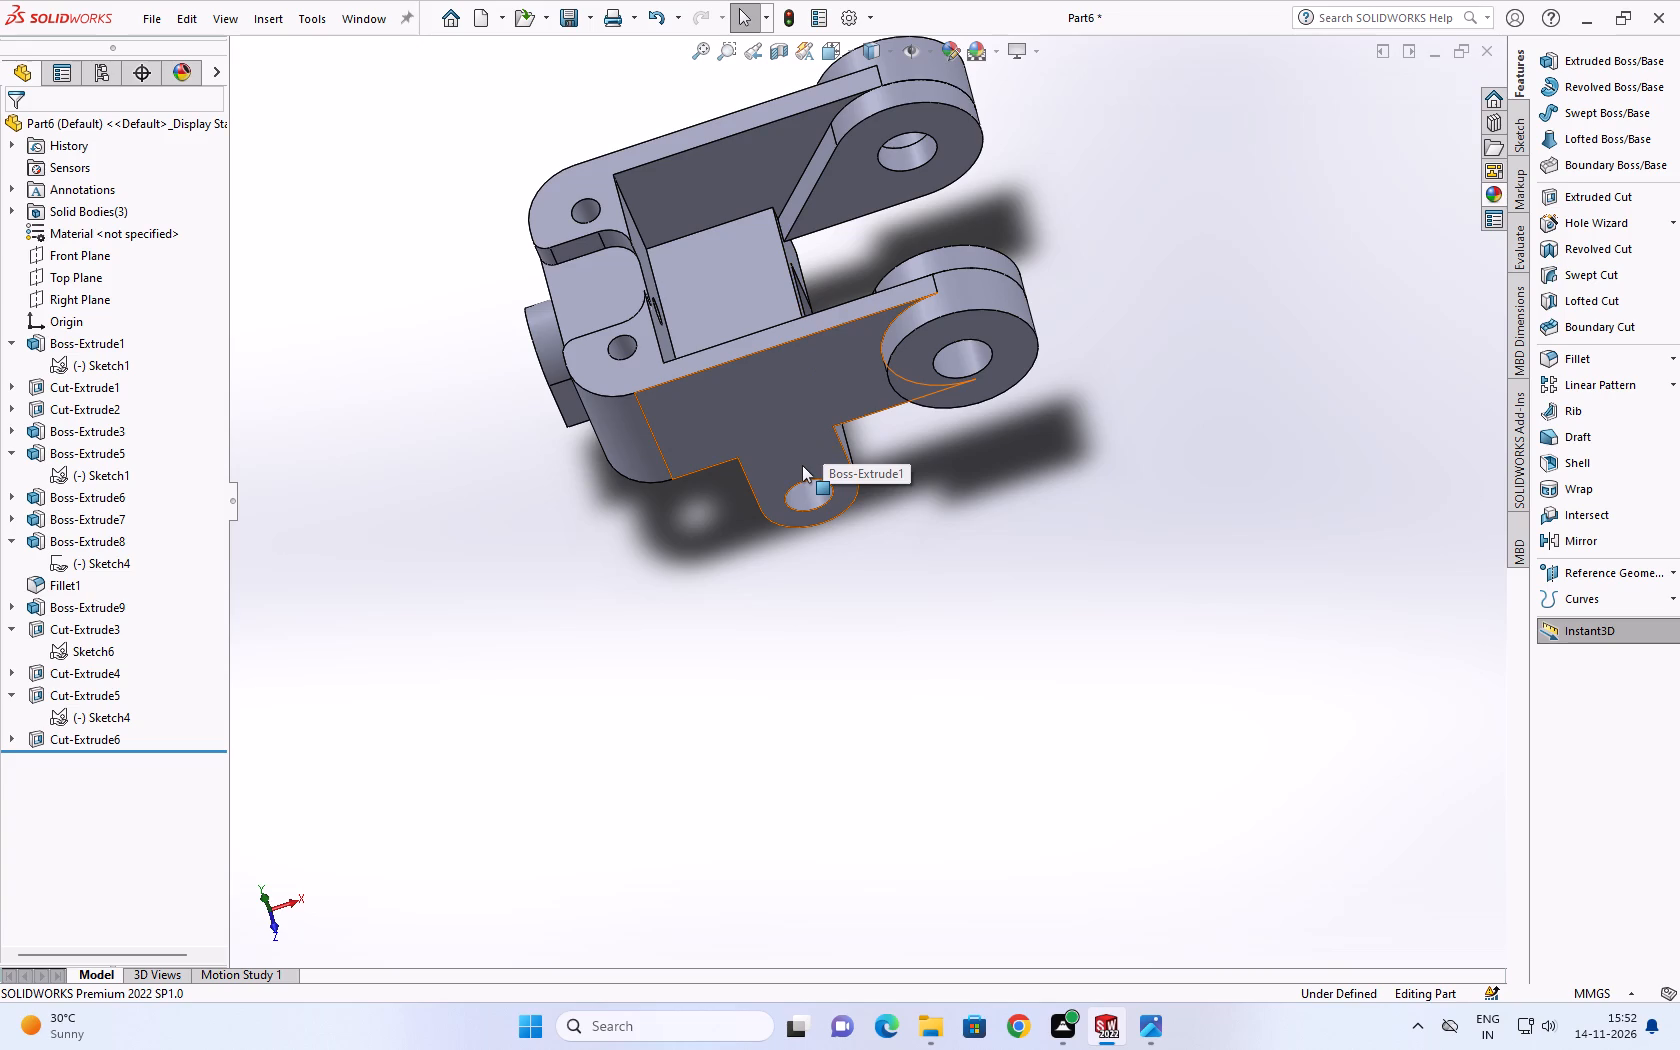
Examine the pocket floor between the fork arms and the end face below it from above and from the fork end.
scroll(848, 299, "down", 3)
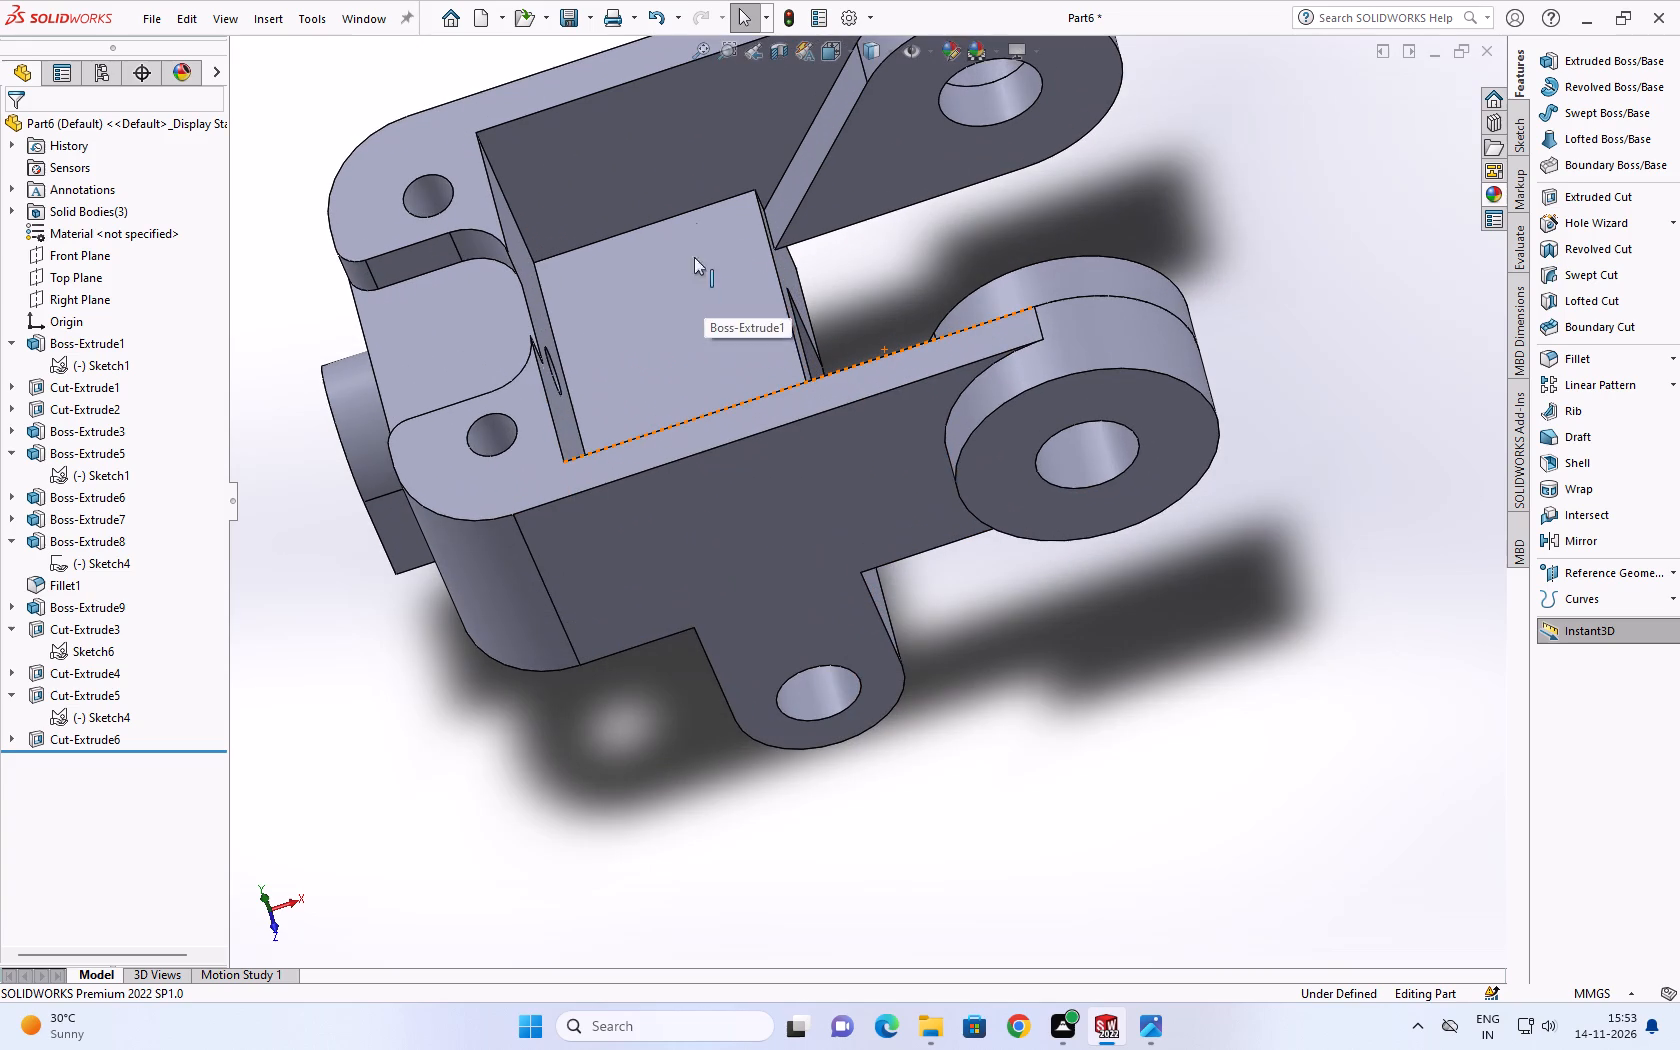
scroll(764, 283, "up", 1)
scroll(861, 309, "down", 2)
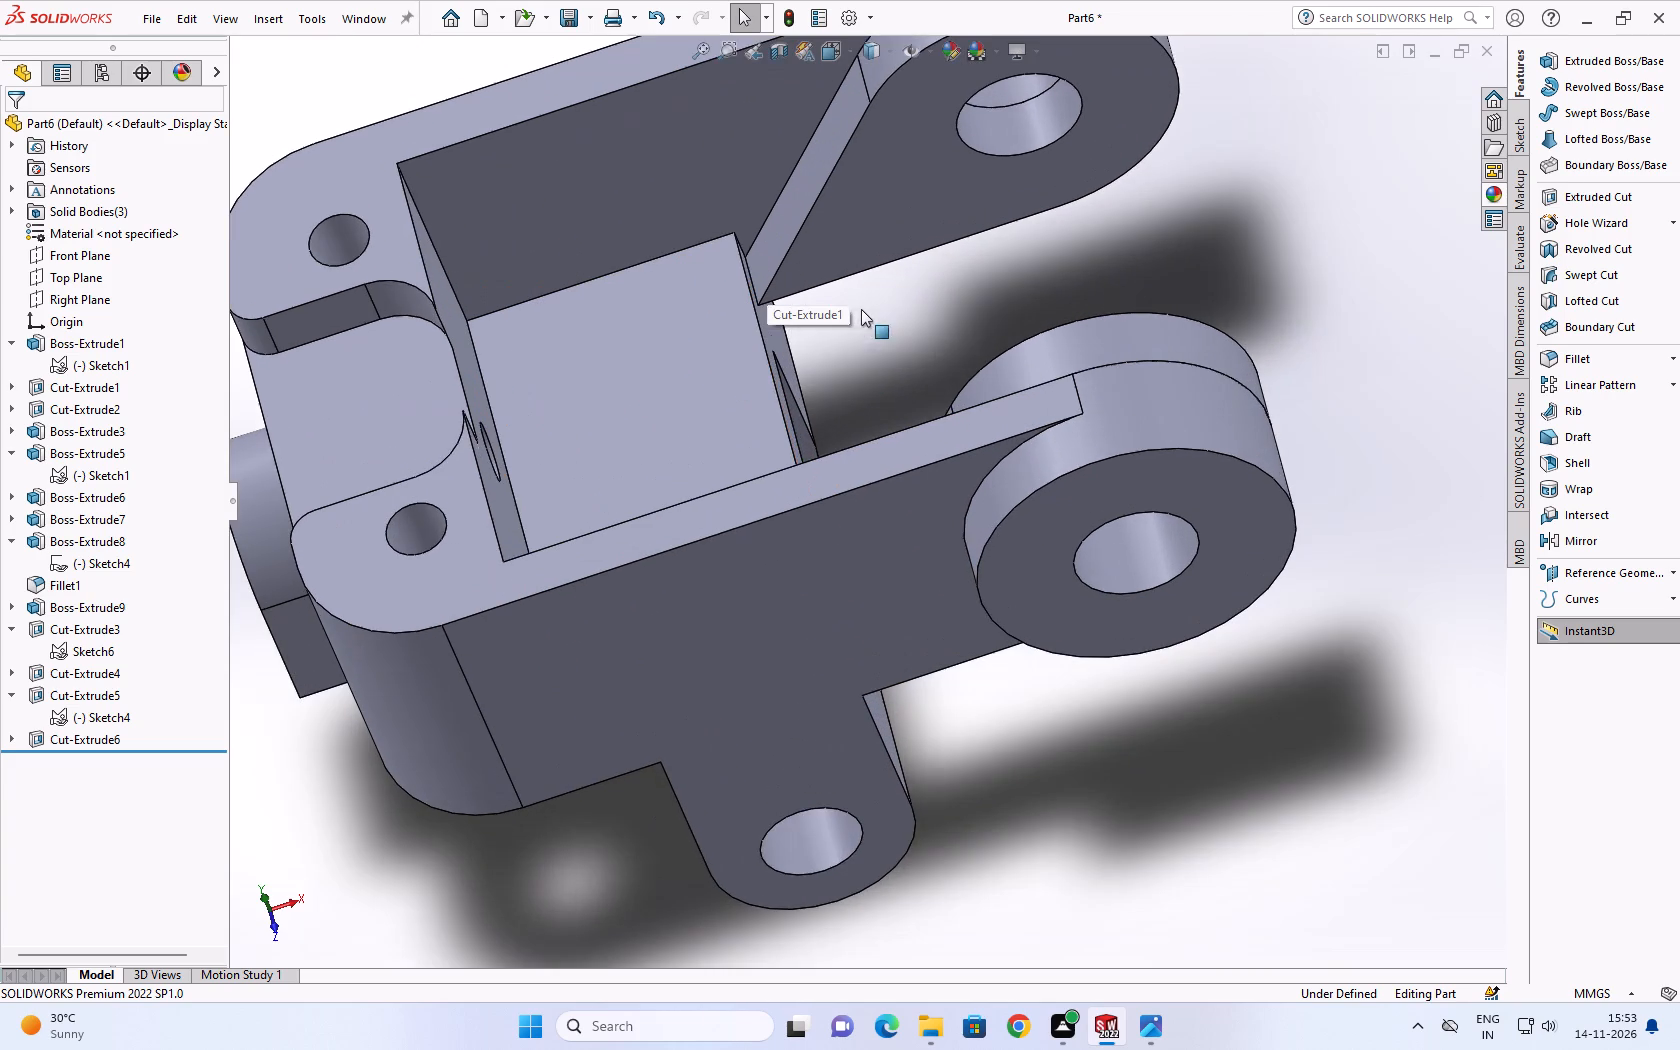
scroll(761, 414, "down", 2)
middle_click_drag(569, 478, 537, 492)
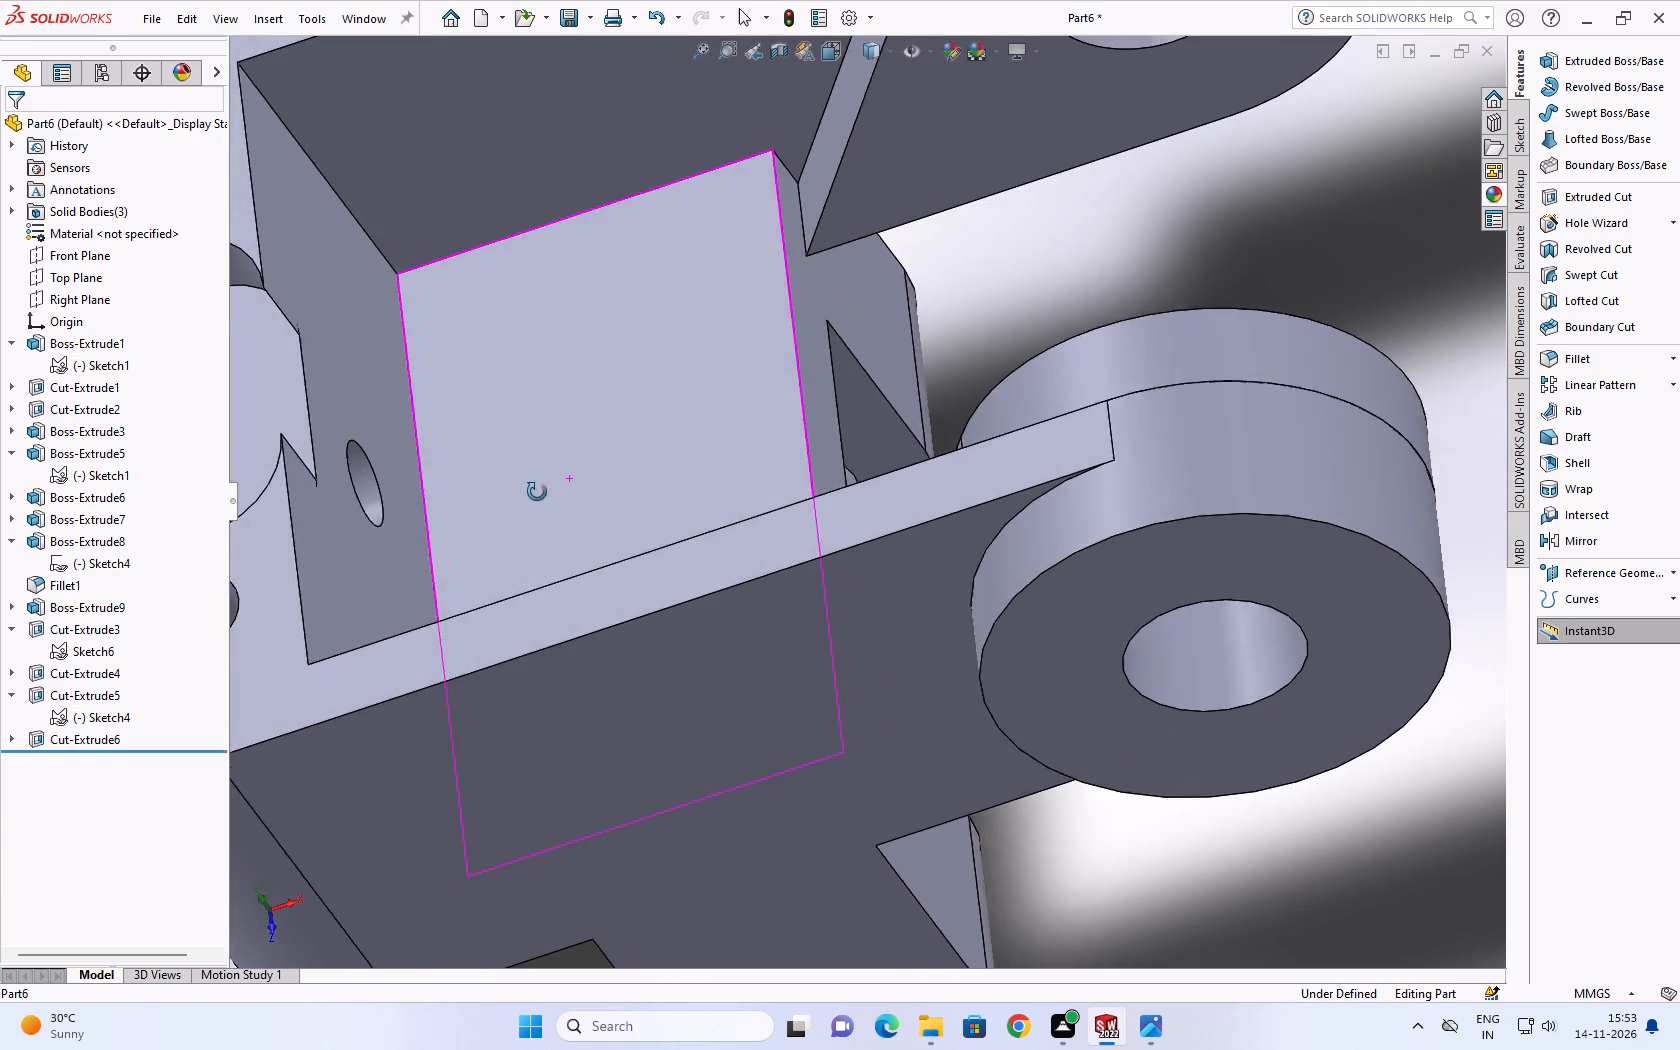
middle_click_drag(537, 492, 444, 542)
scroll(749, 407, "down", 1)
middle_click_drag(732, 411, 692, 472)
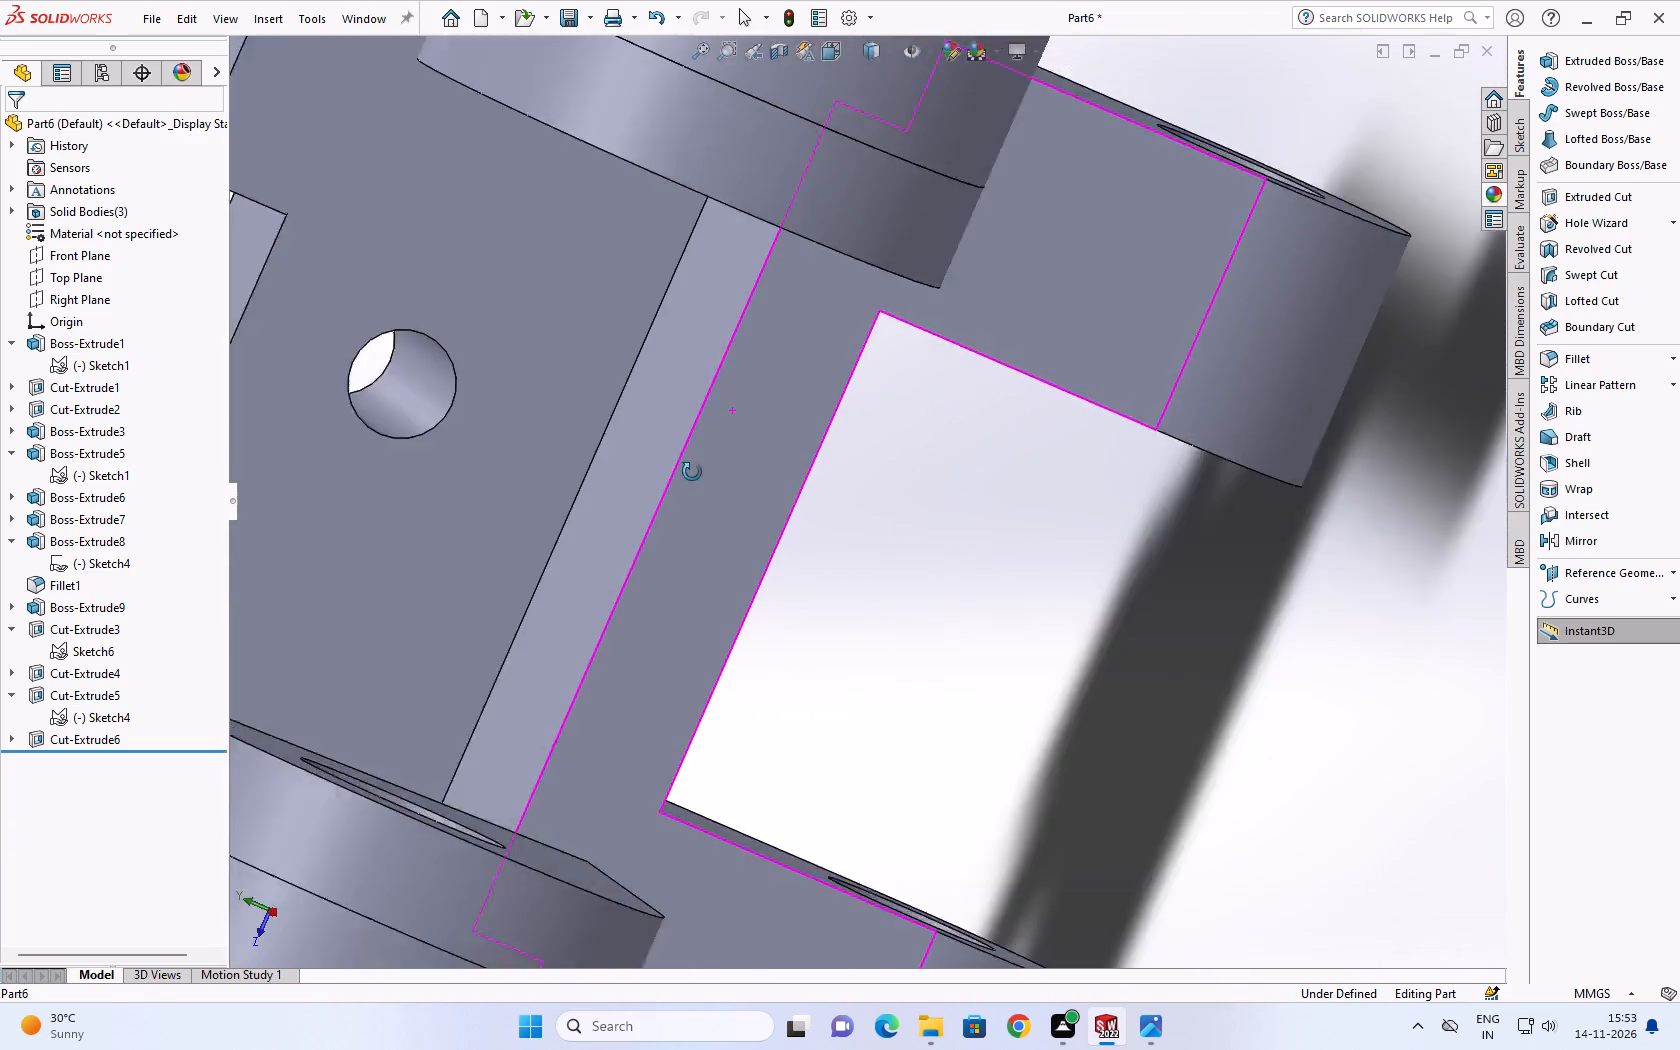
middle_click_drag(692, 472, 709, 468)
Set up a symmetric 5 mm fillet on the pocket floor's inner edge along the back wall.
left_click(1572, 356)
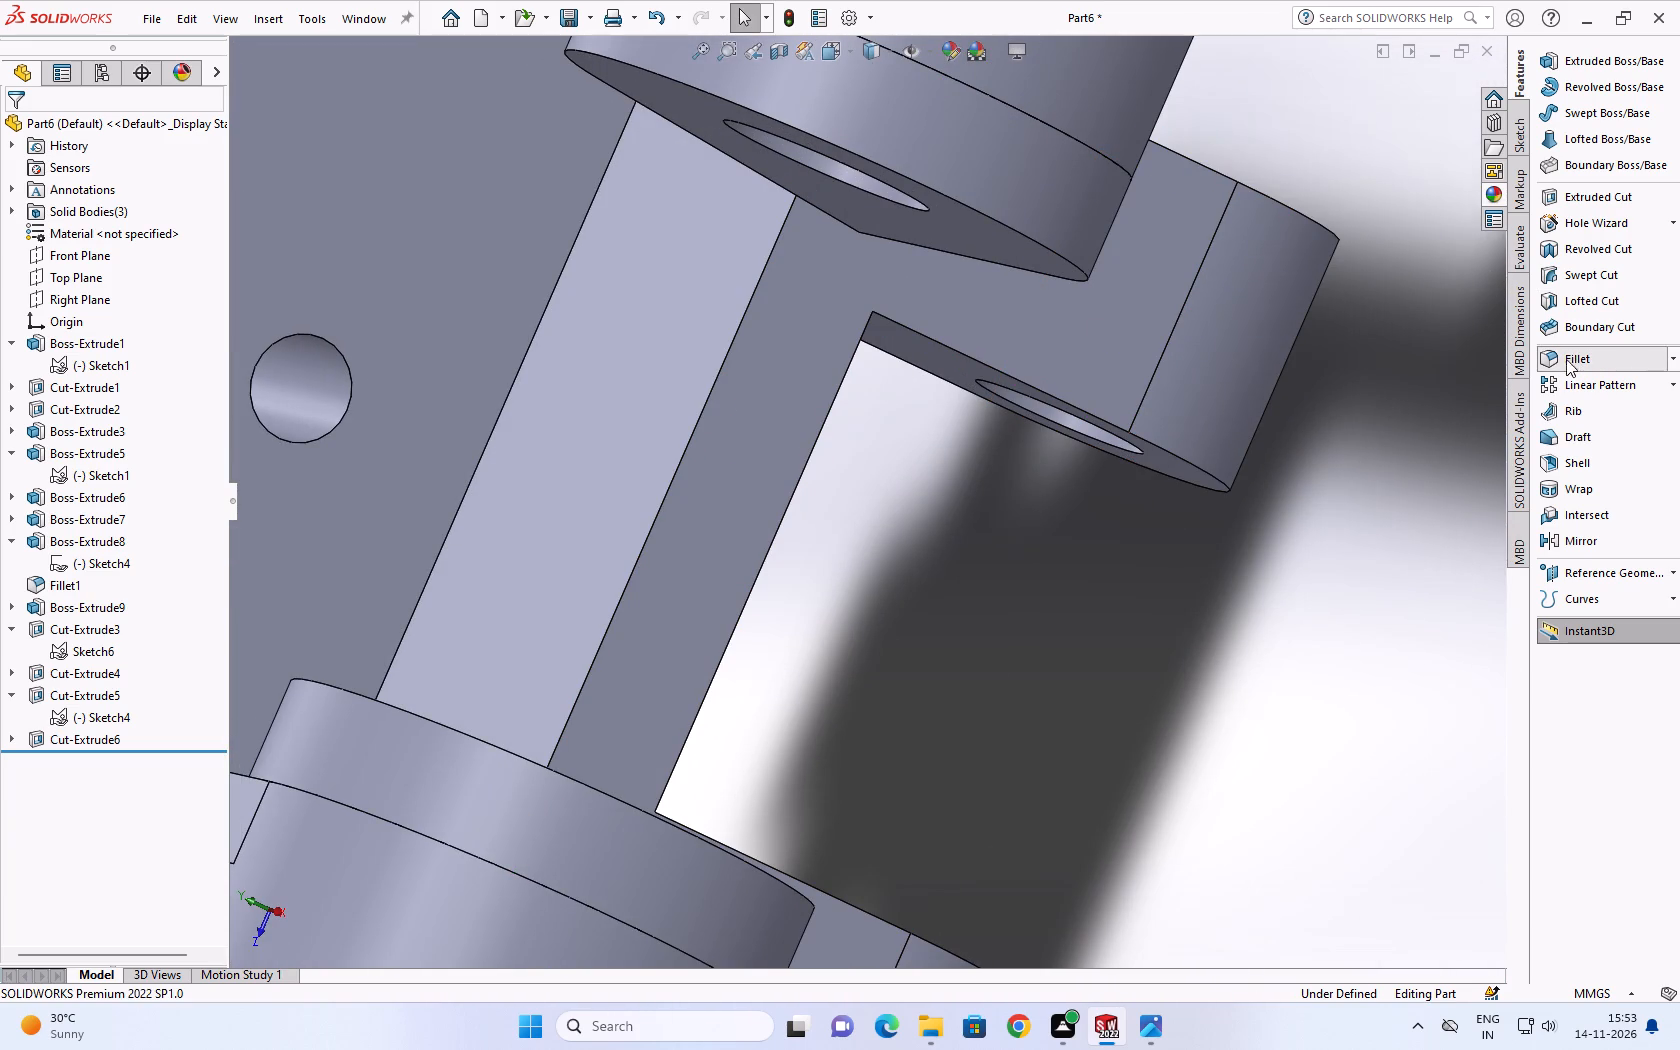
scroll(775, 473, "up", 4)
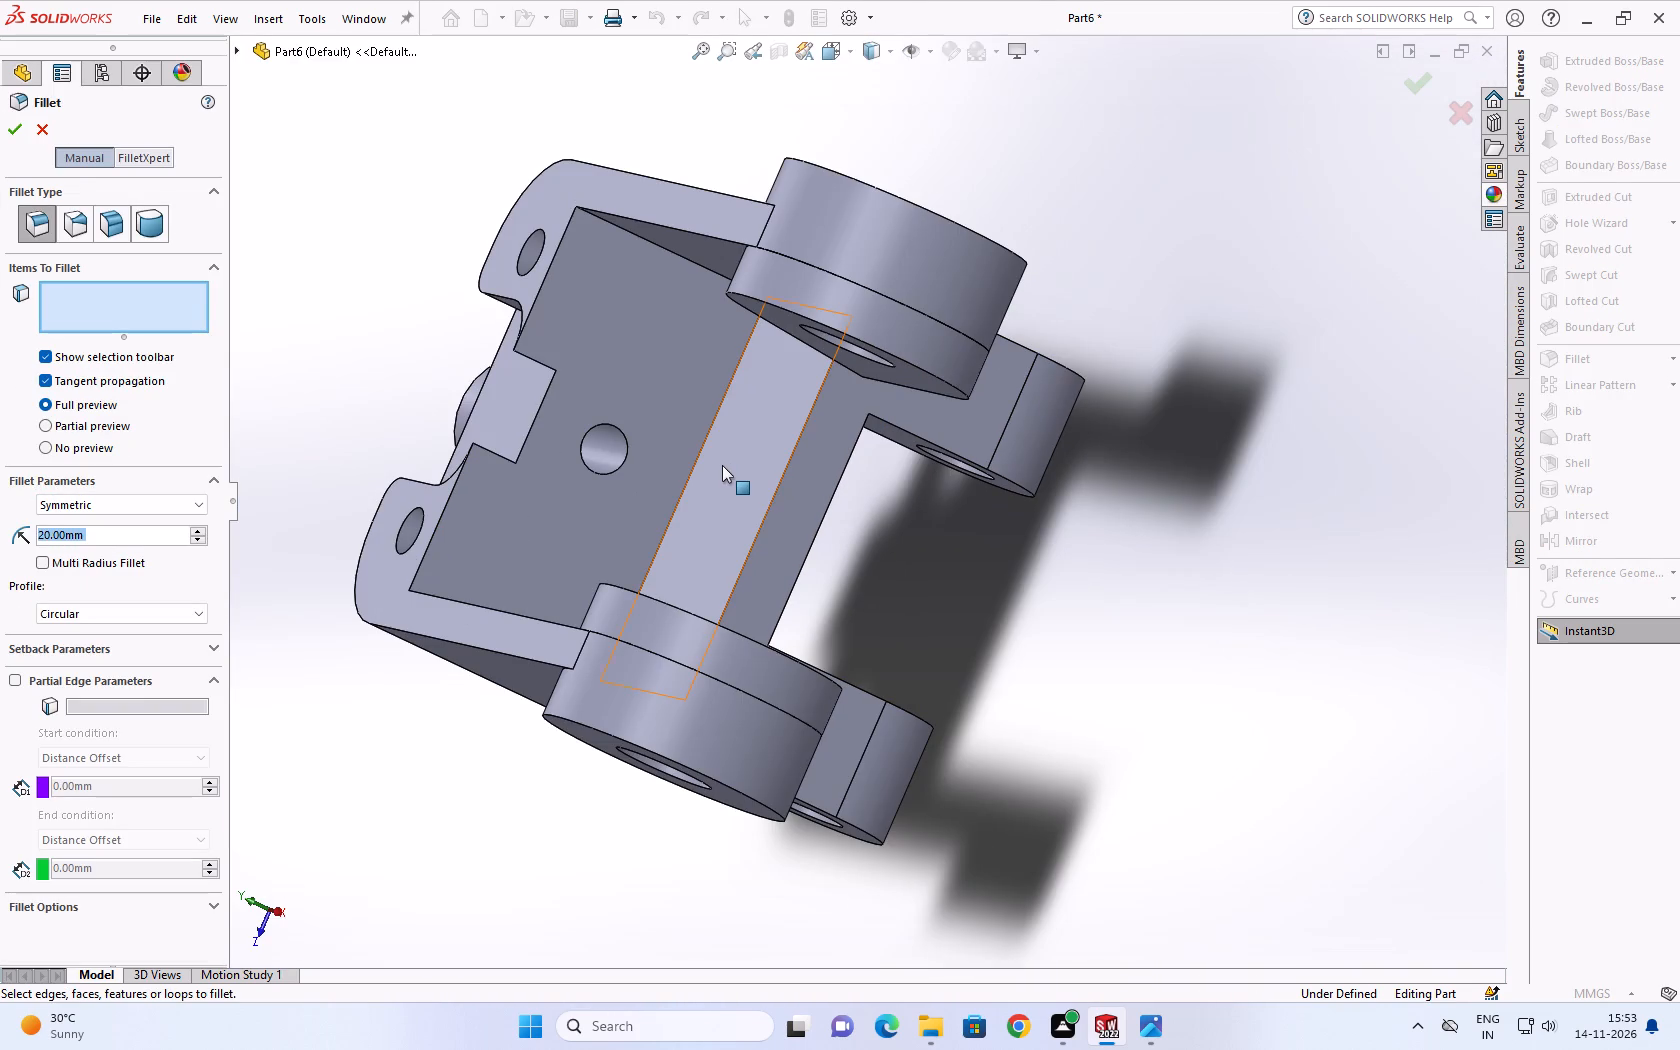
left_click(699, 469)
left_click(699, 469)
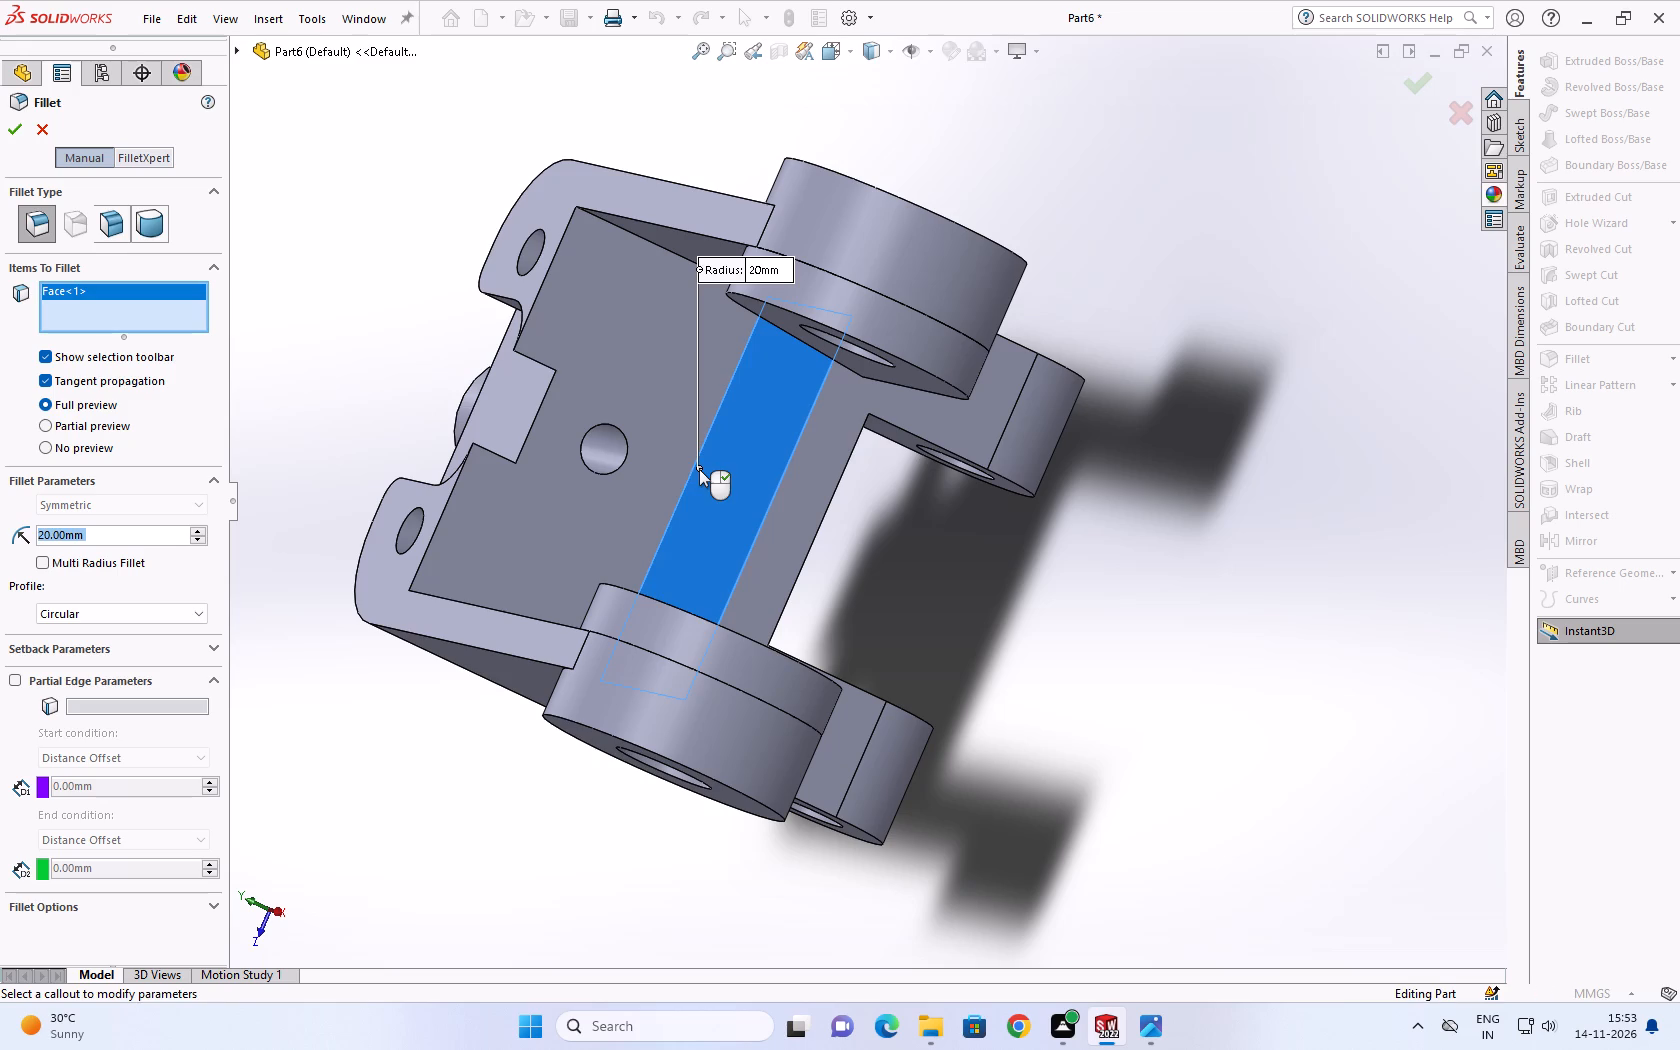
left_click(690, 473)
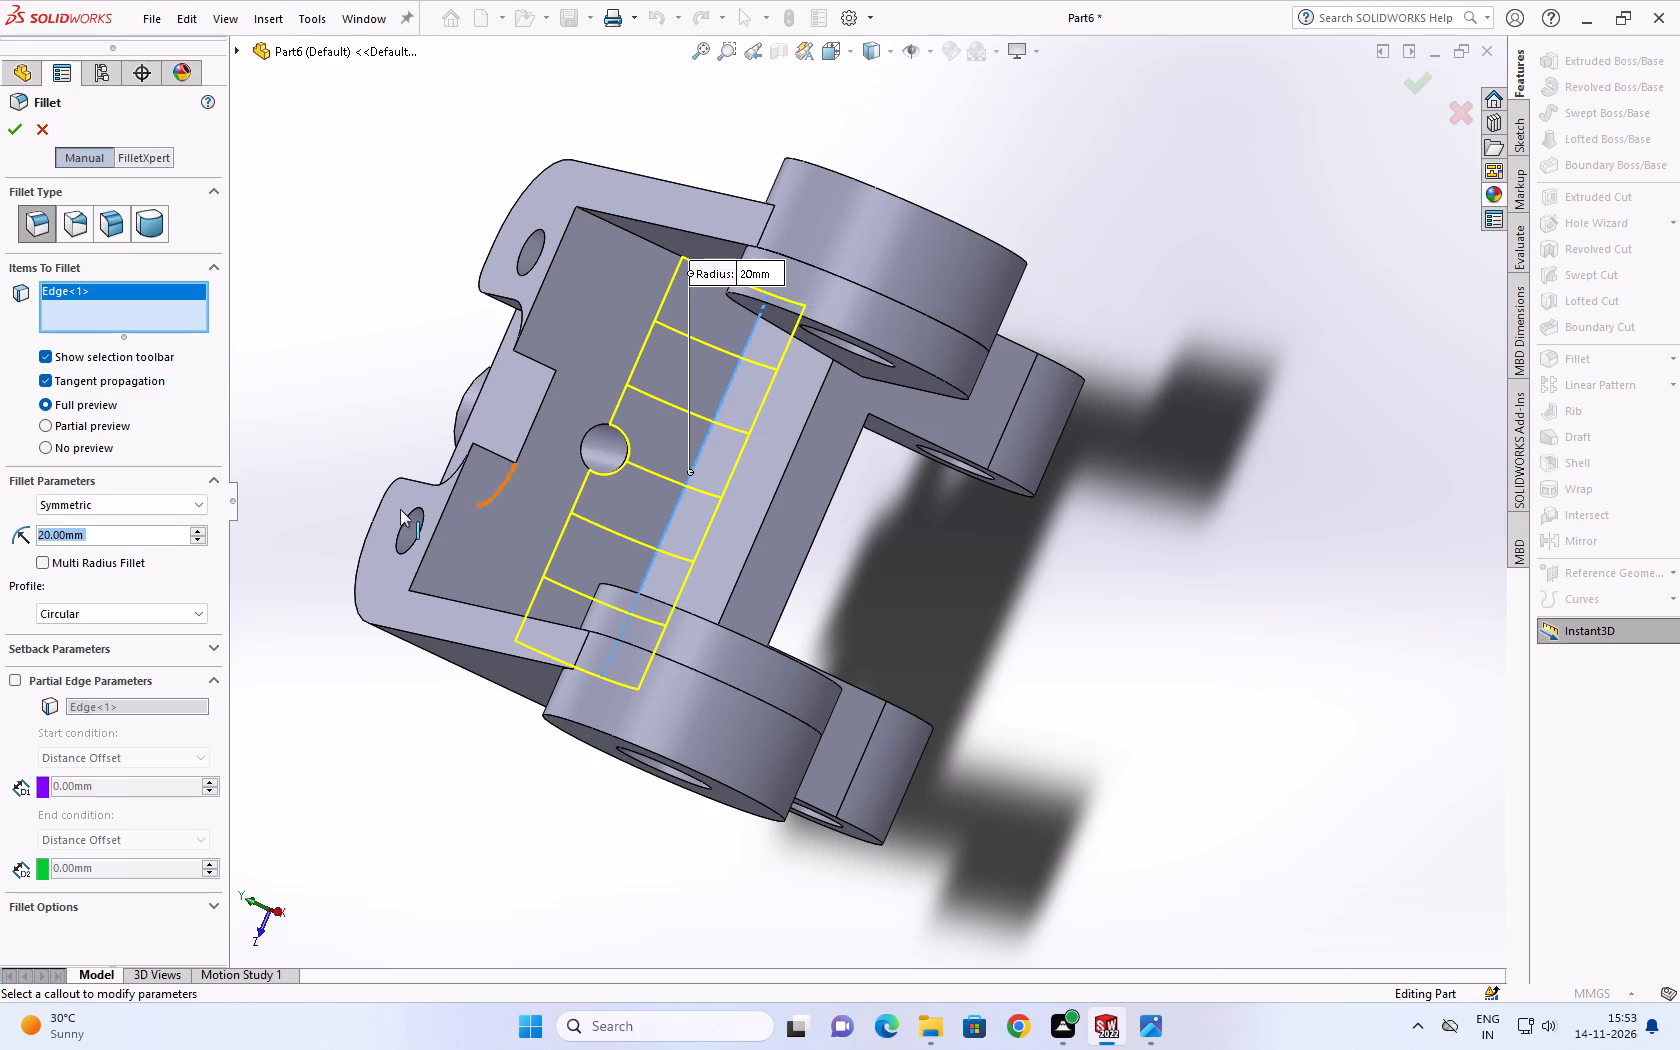
triple_click(195, 541)
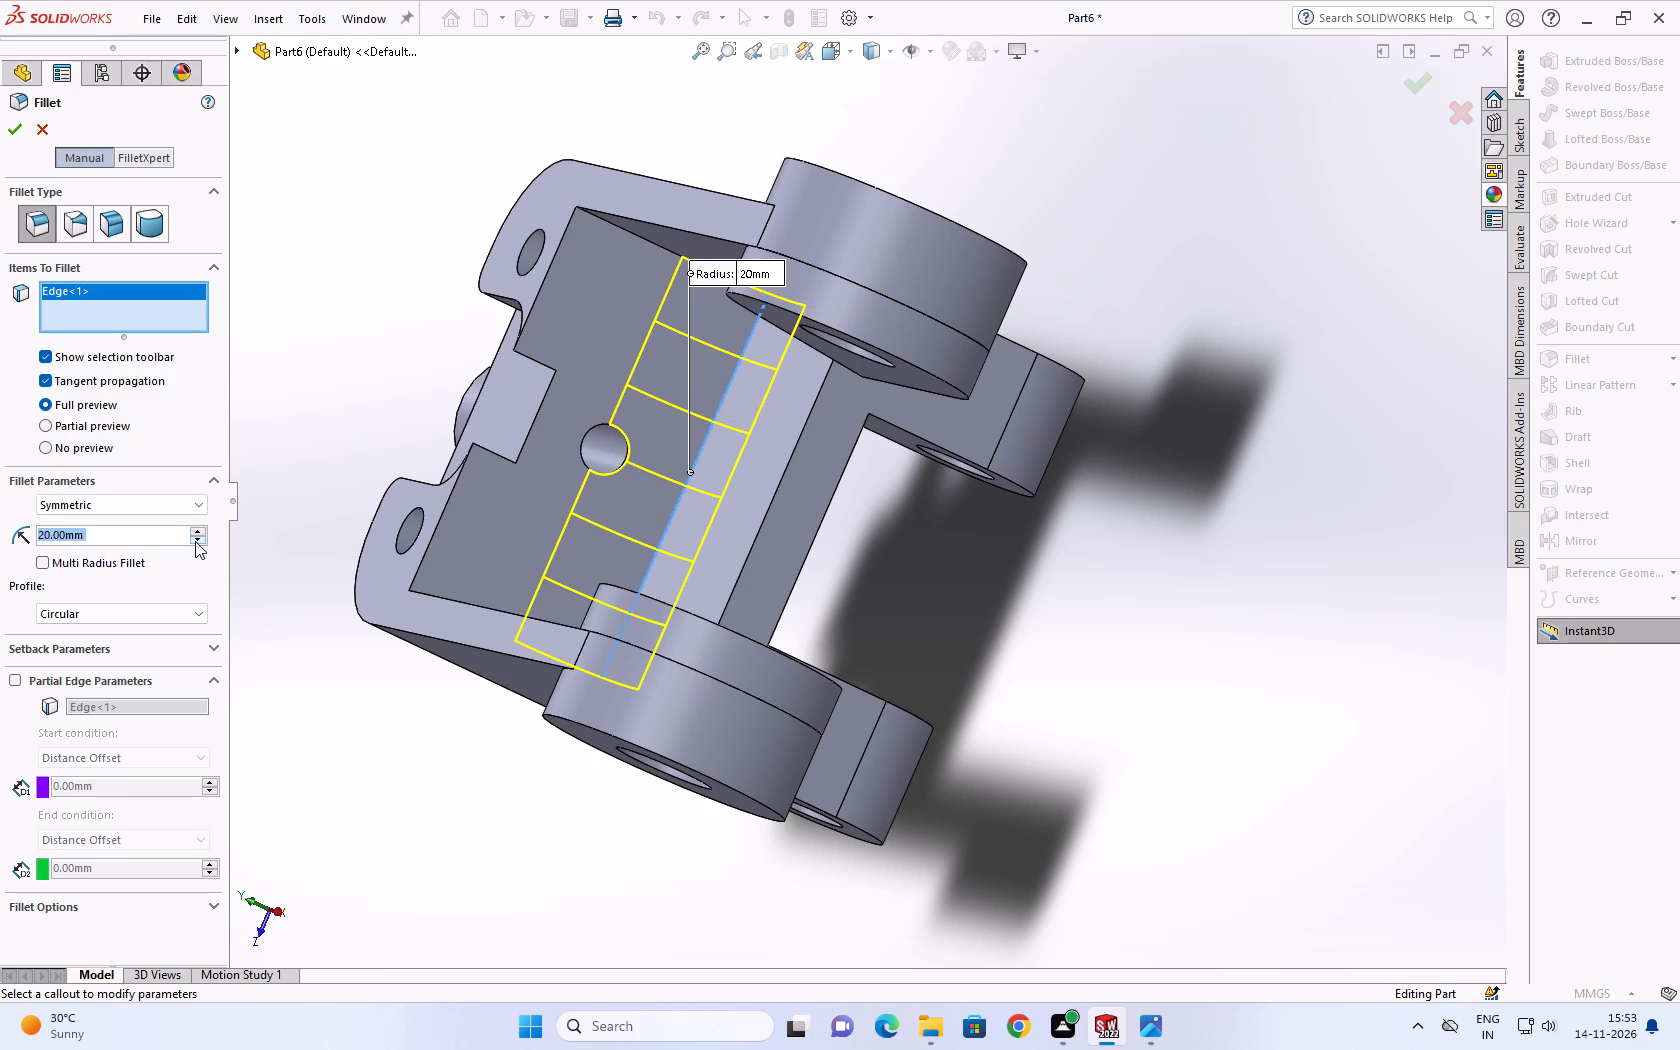
left_click(195, 541)
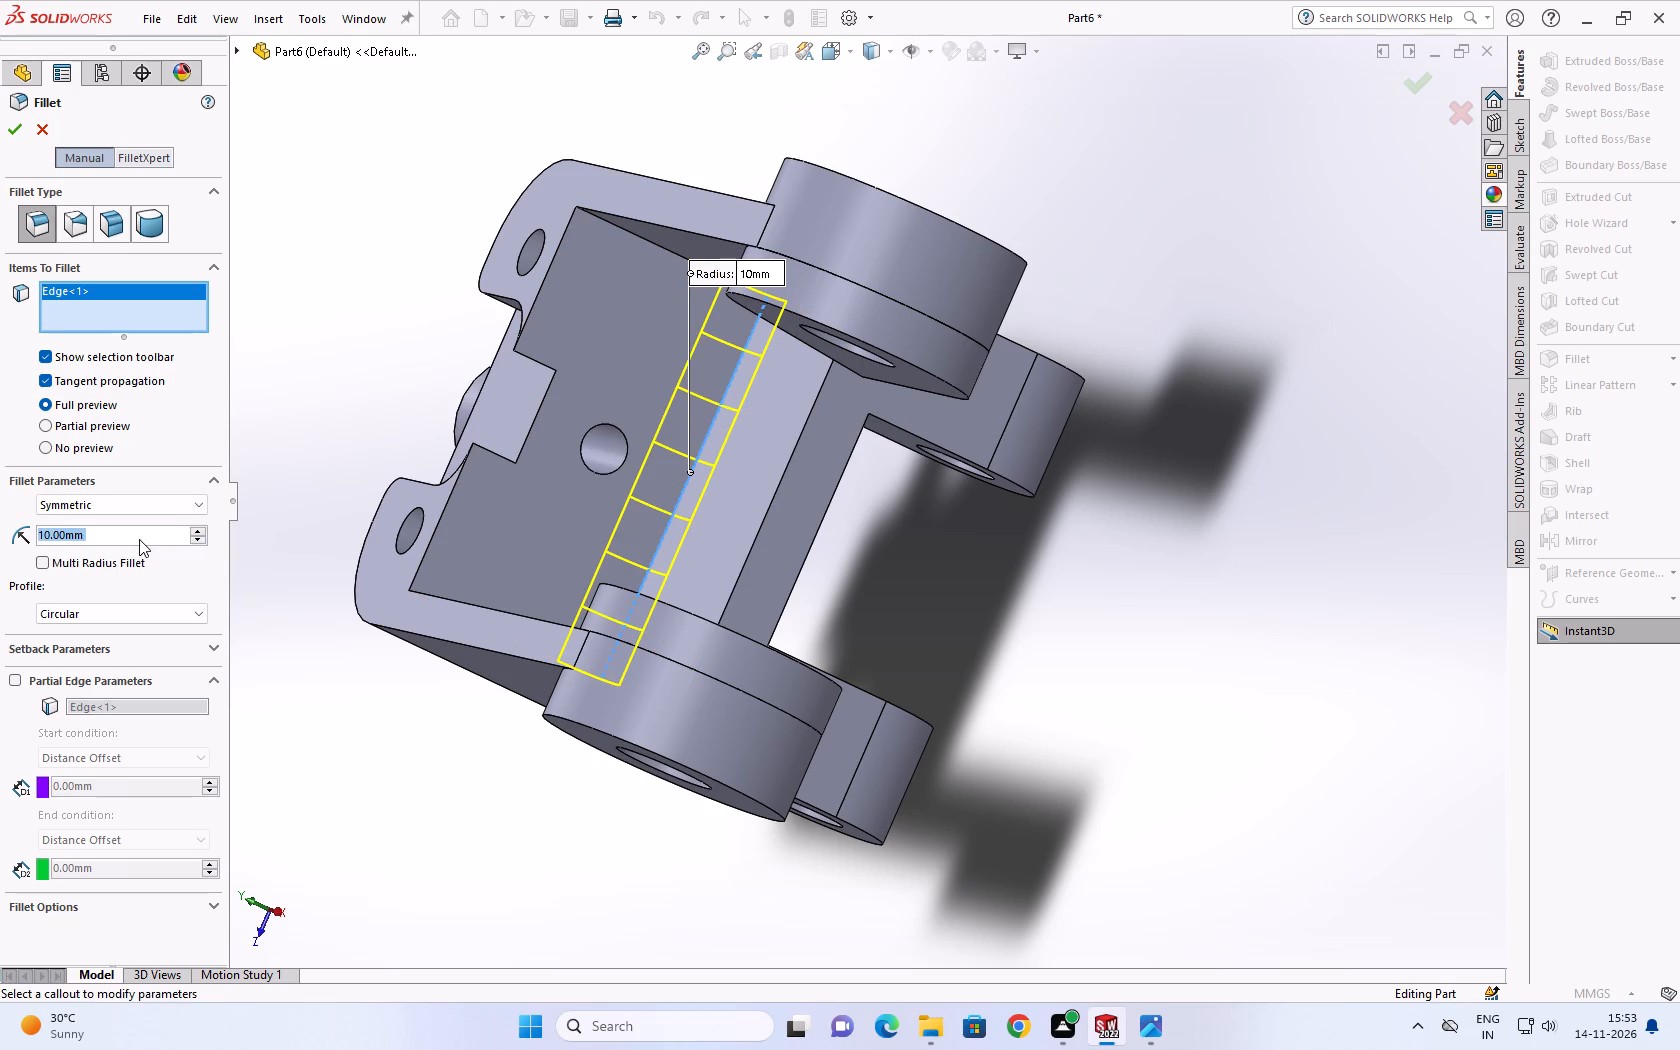
key("5")
key("Return")
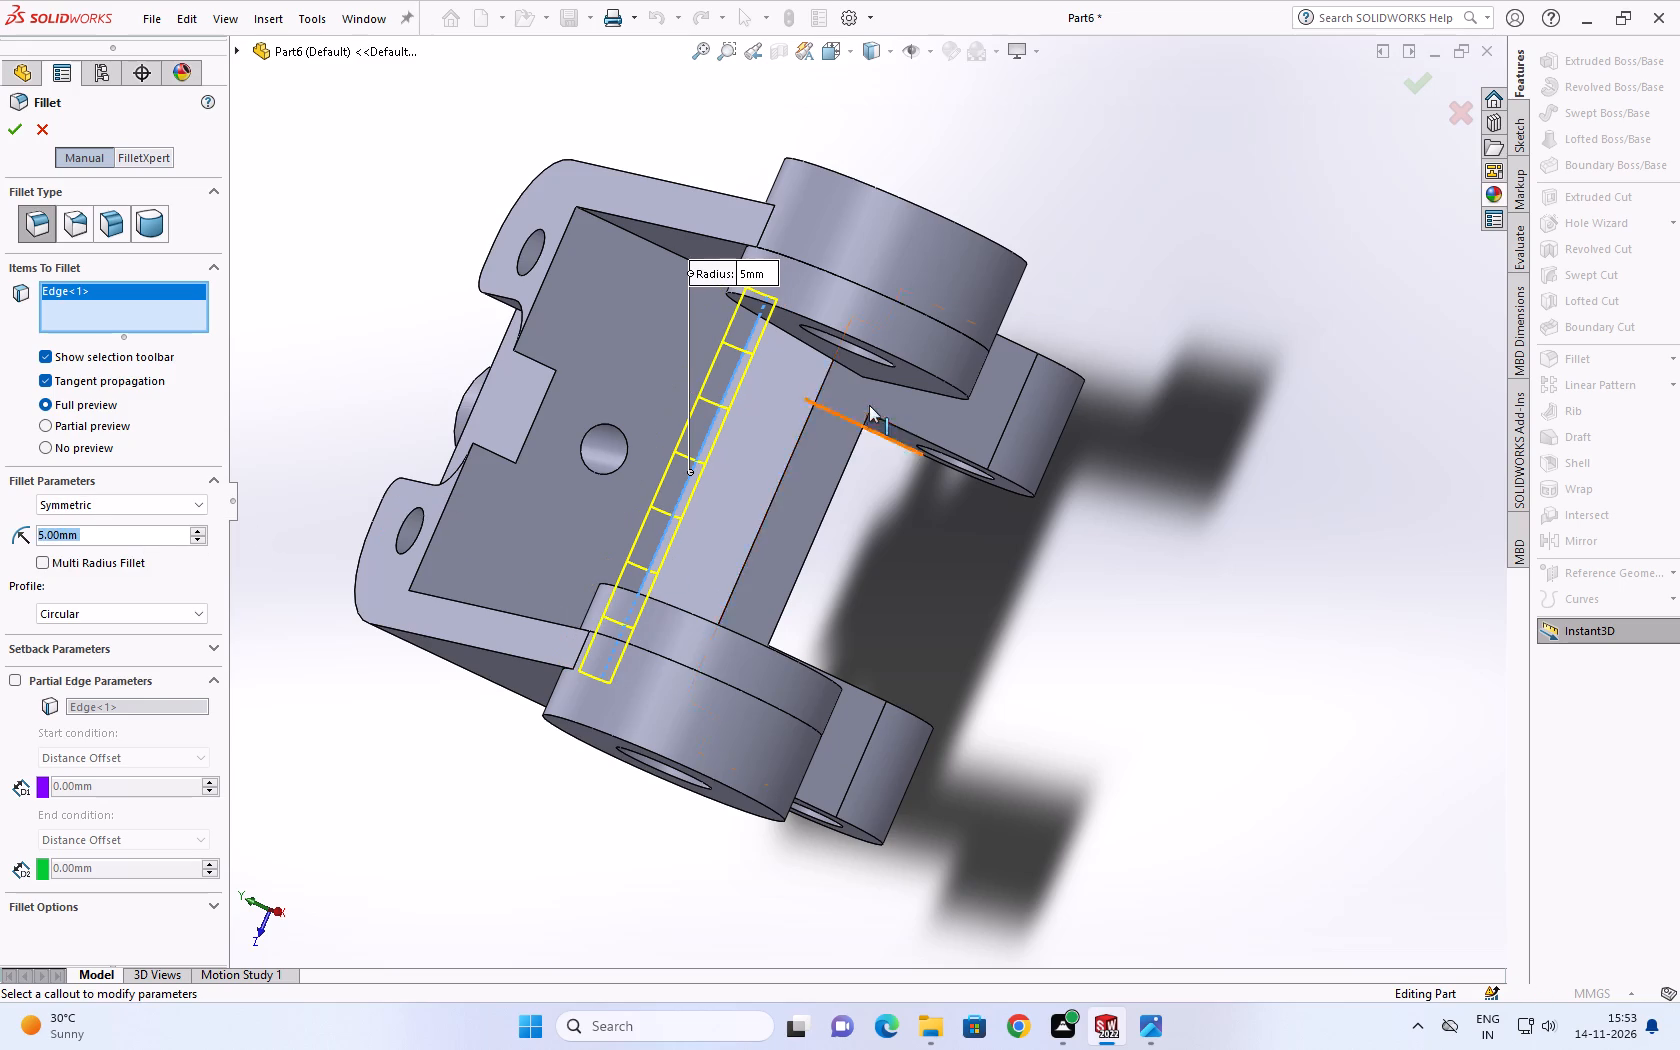
Add the pocket floor's side edge and the end face at the fork opening to the 5 mm fillet and apply it.
scroll(870, 405, "down", 2)
middle_click_drag(742, 326, 786, 296)
left_click(782, 270)
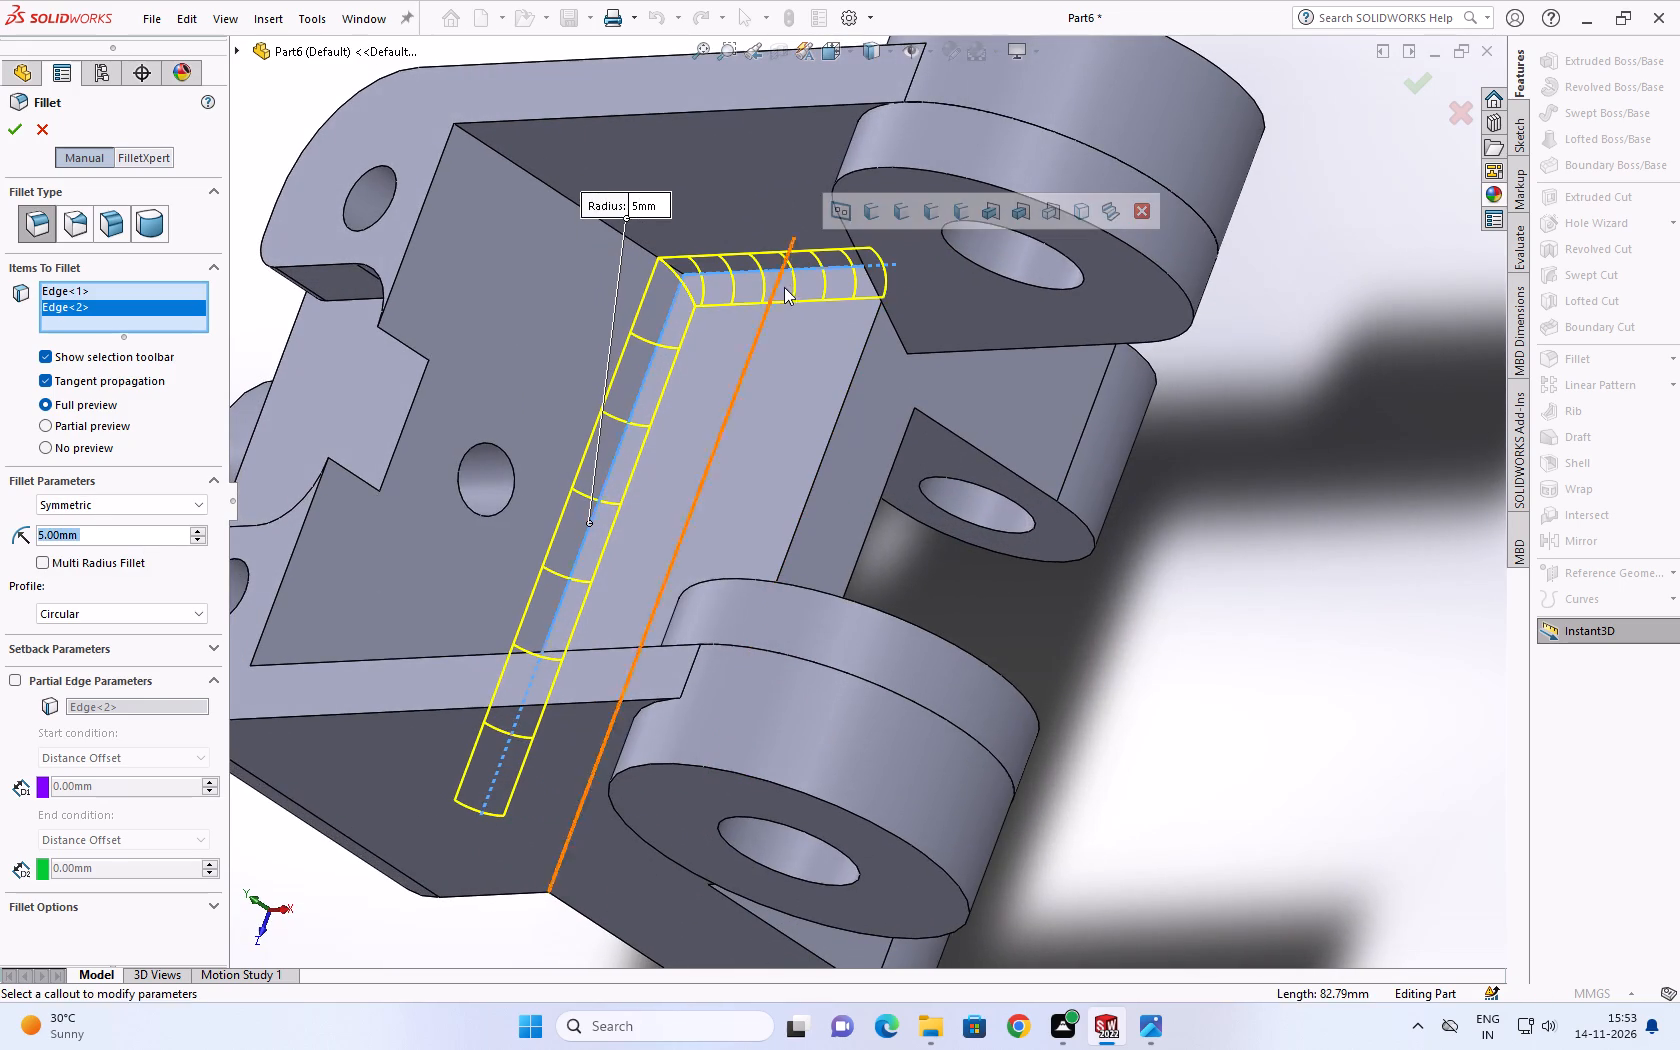
middle_click_drag(861, 309, 971, 286)
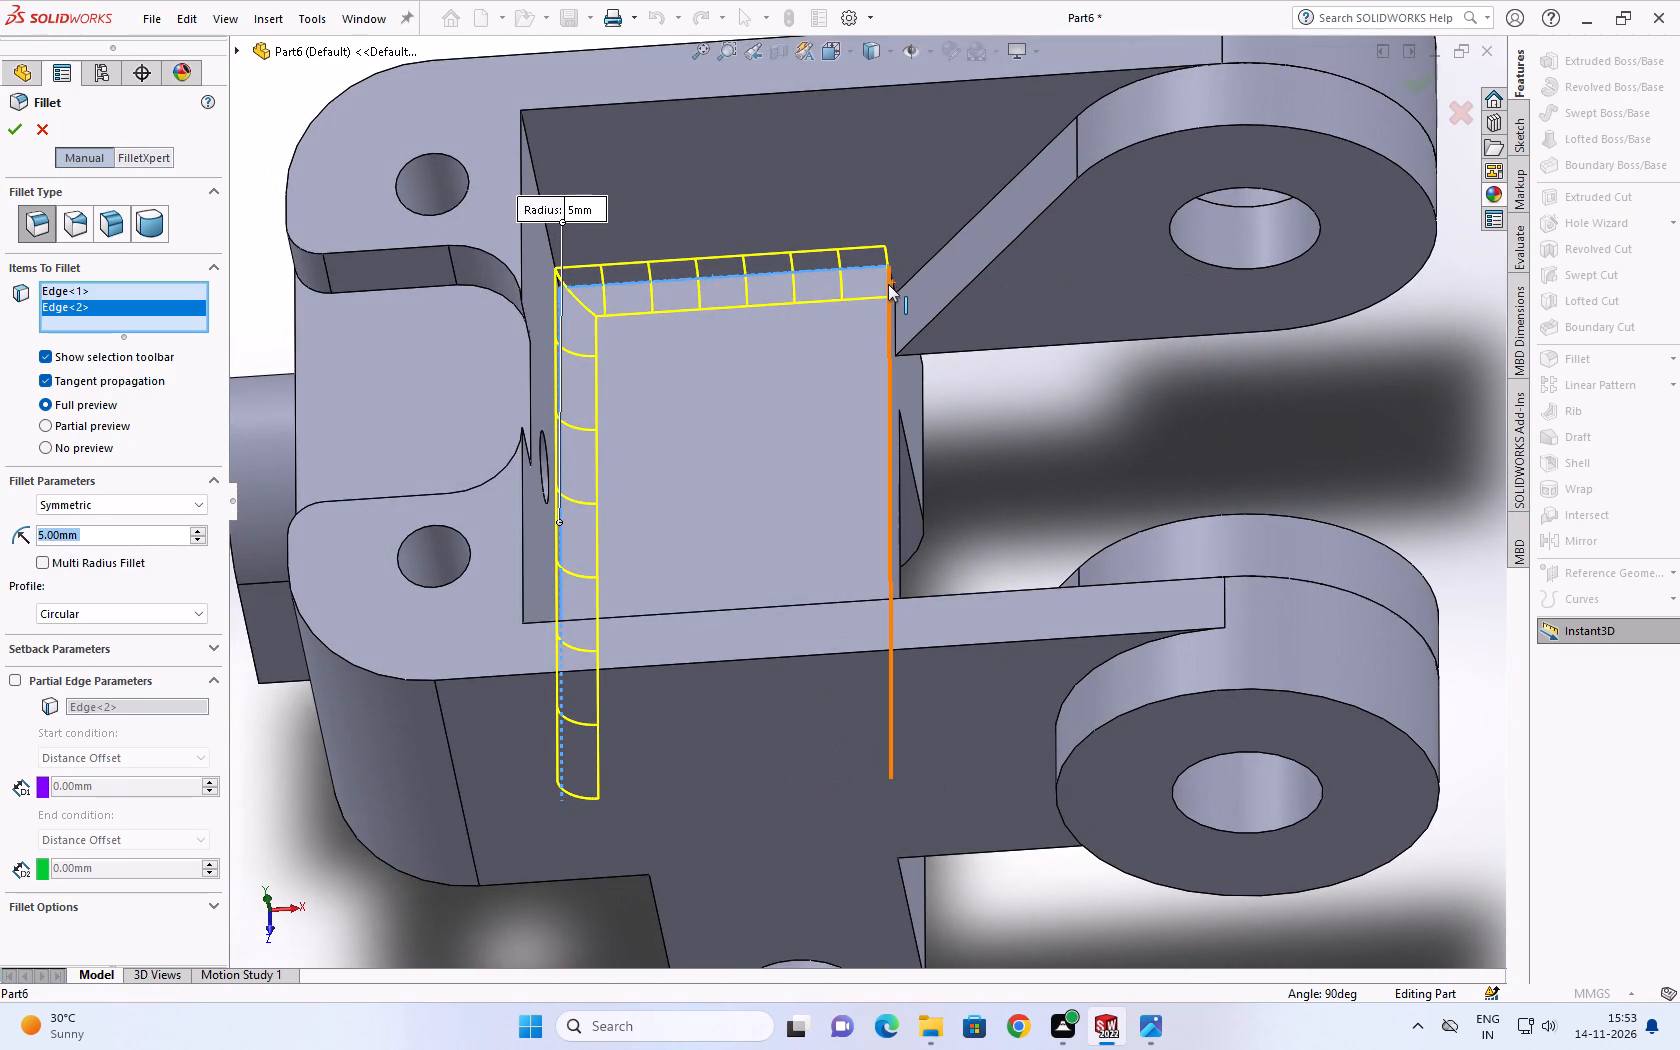
left_click(890, 284)
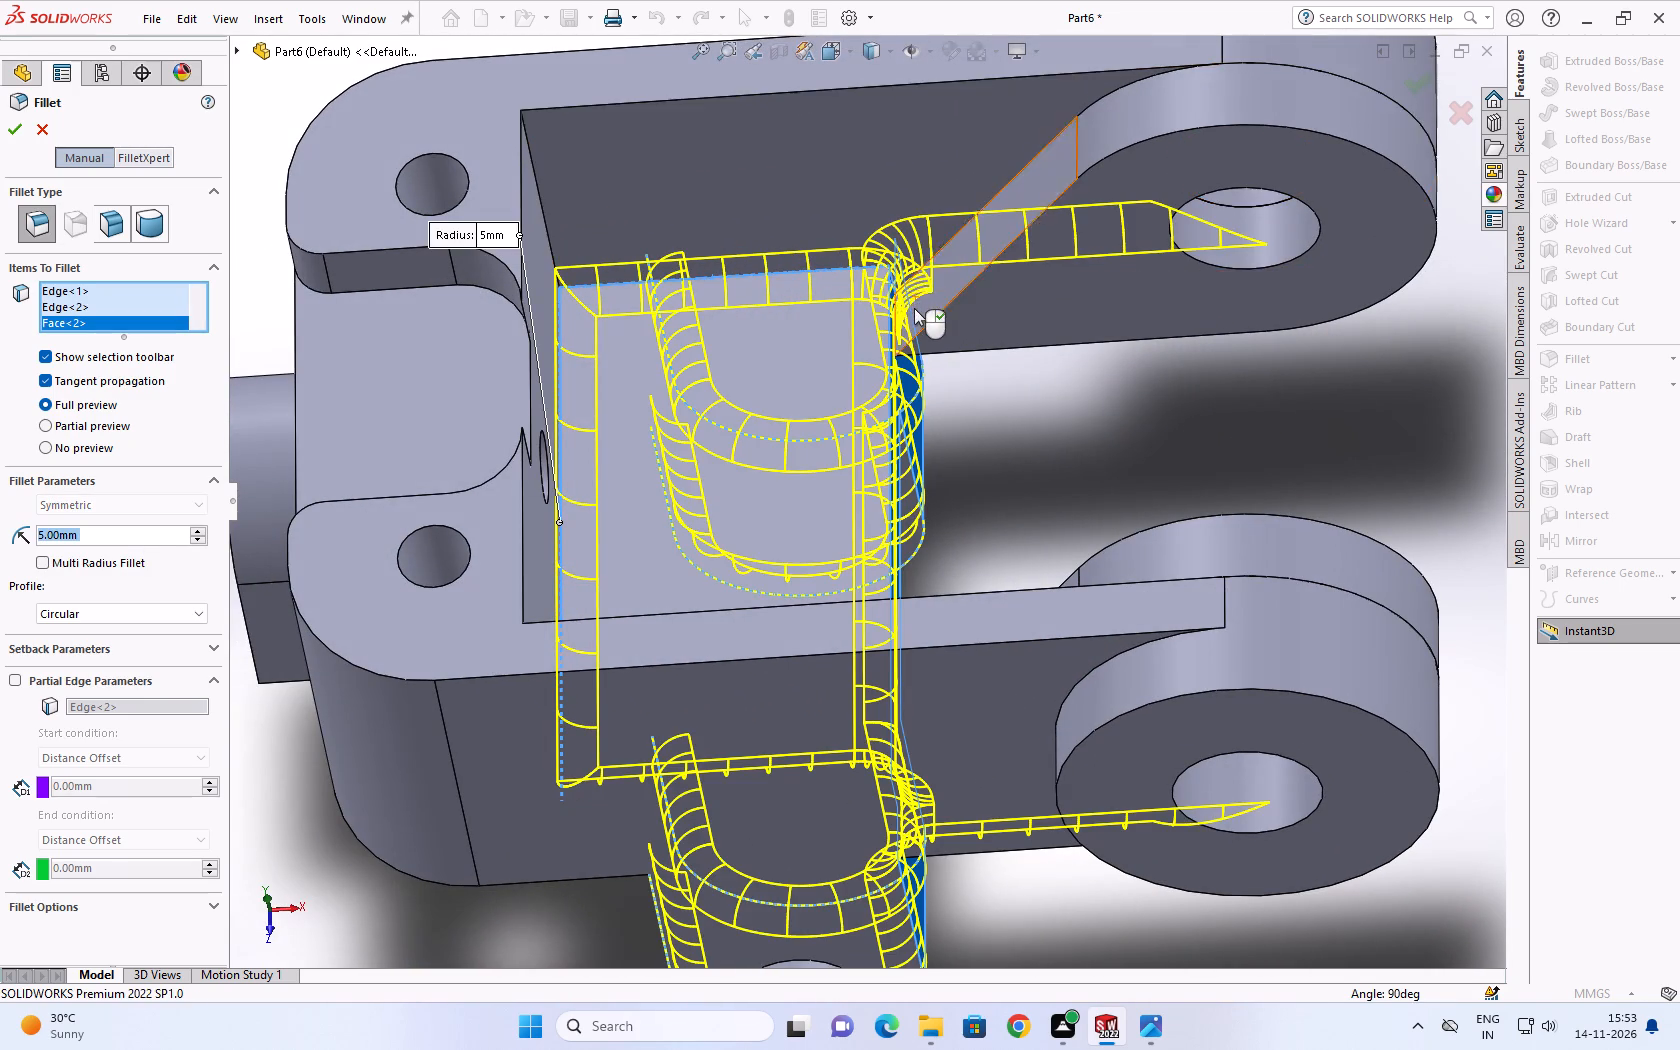
scroll(914, 308, "up", 2)
middle_click_drag(913, 310, 845, 323)
scroll(872, 424, "down", 1)
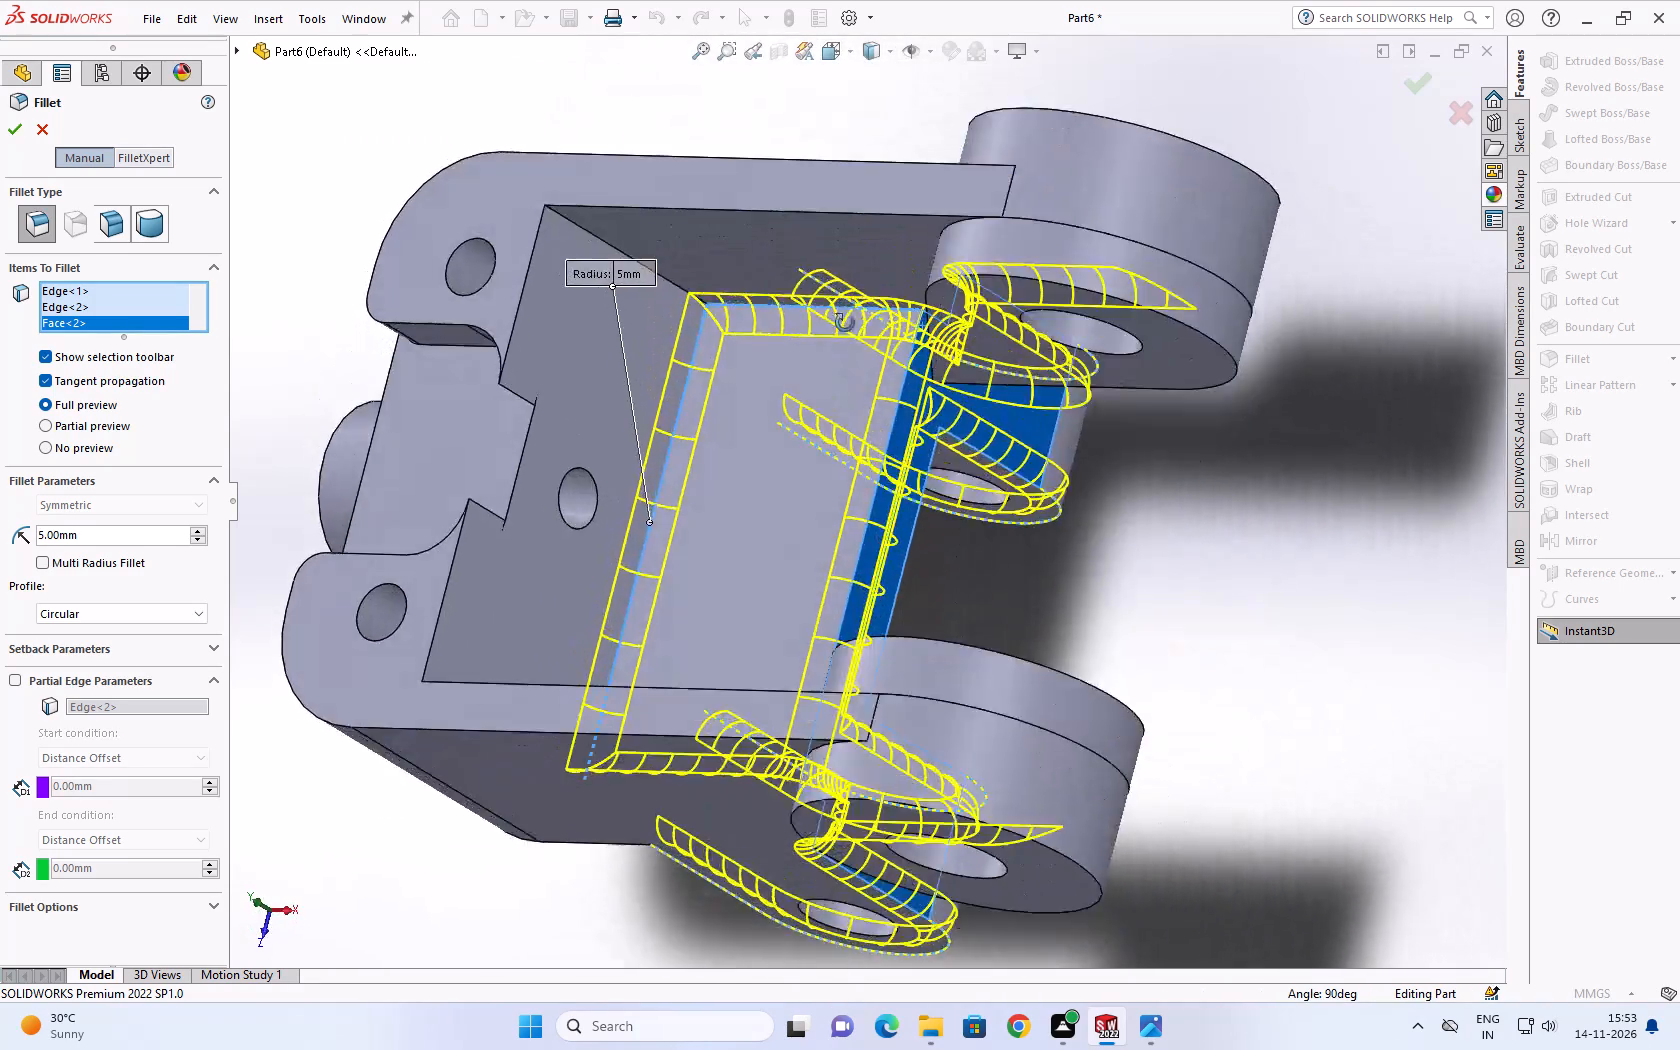
middle_click_drag(845, 323, 1023, 248)
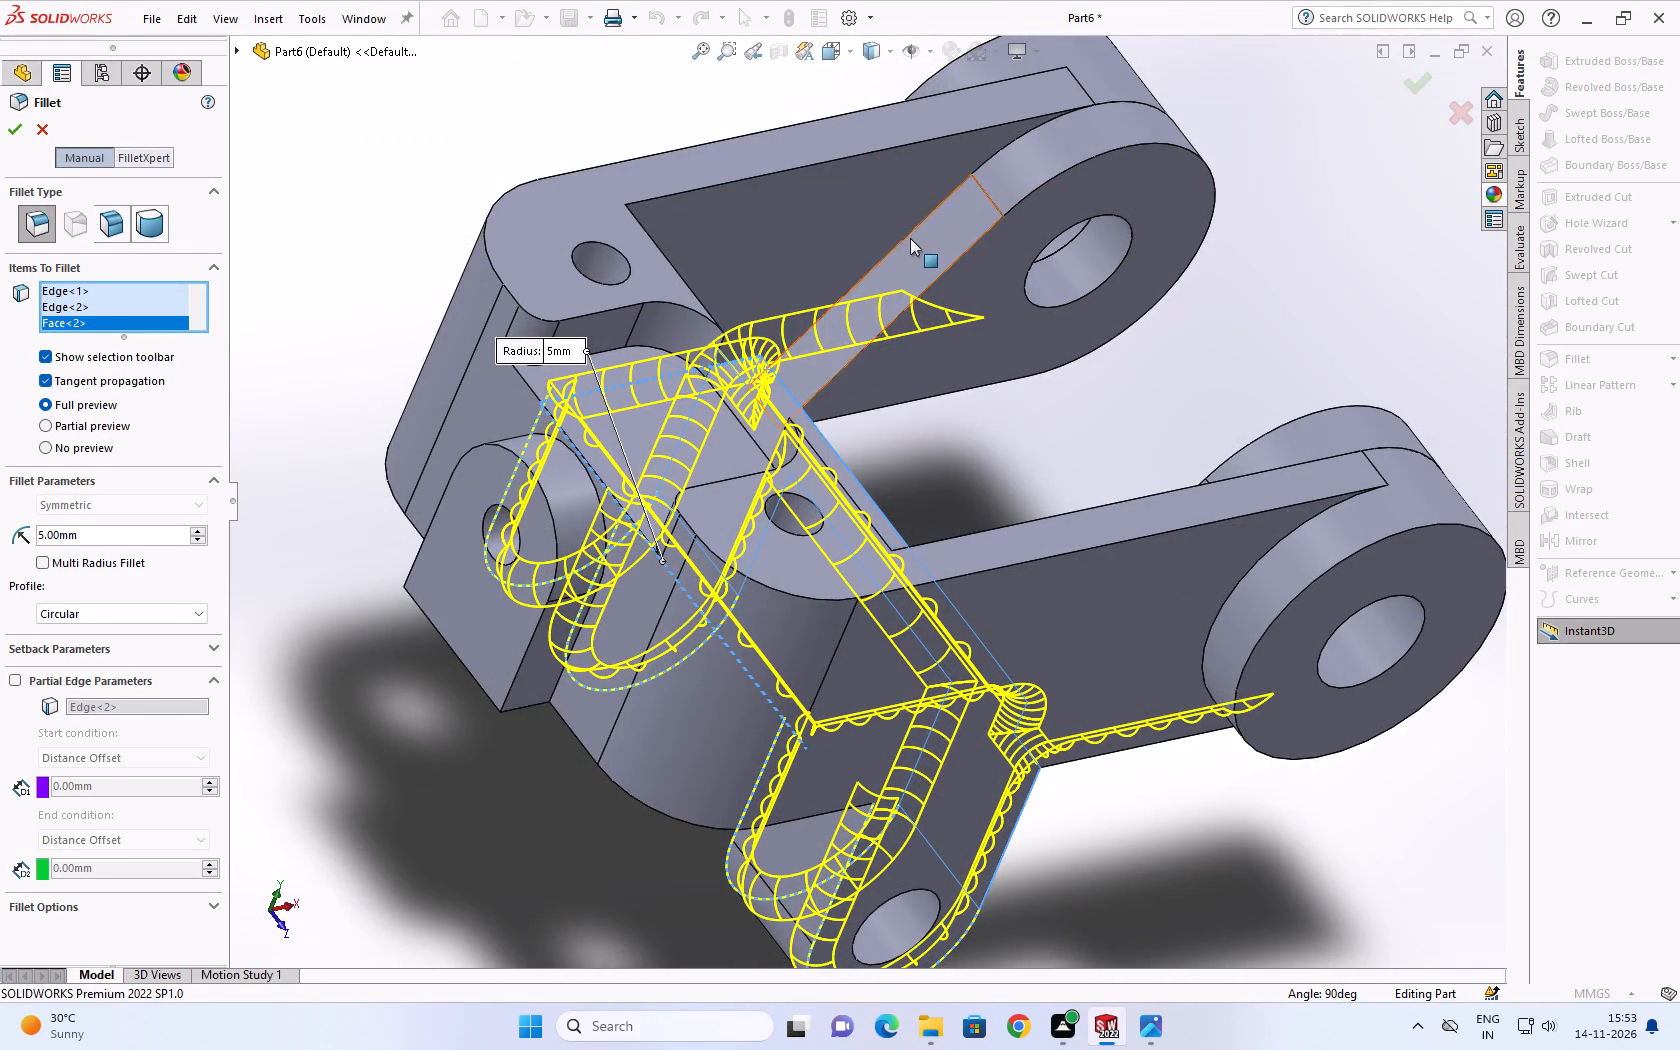
left_click(901, 243)
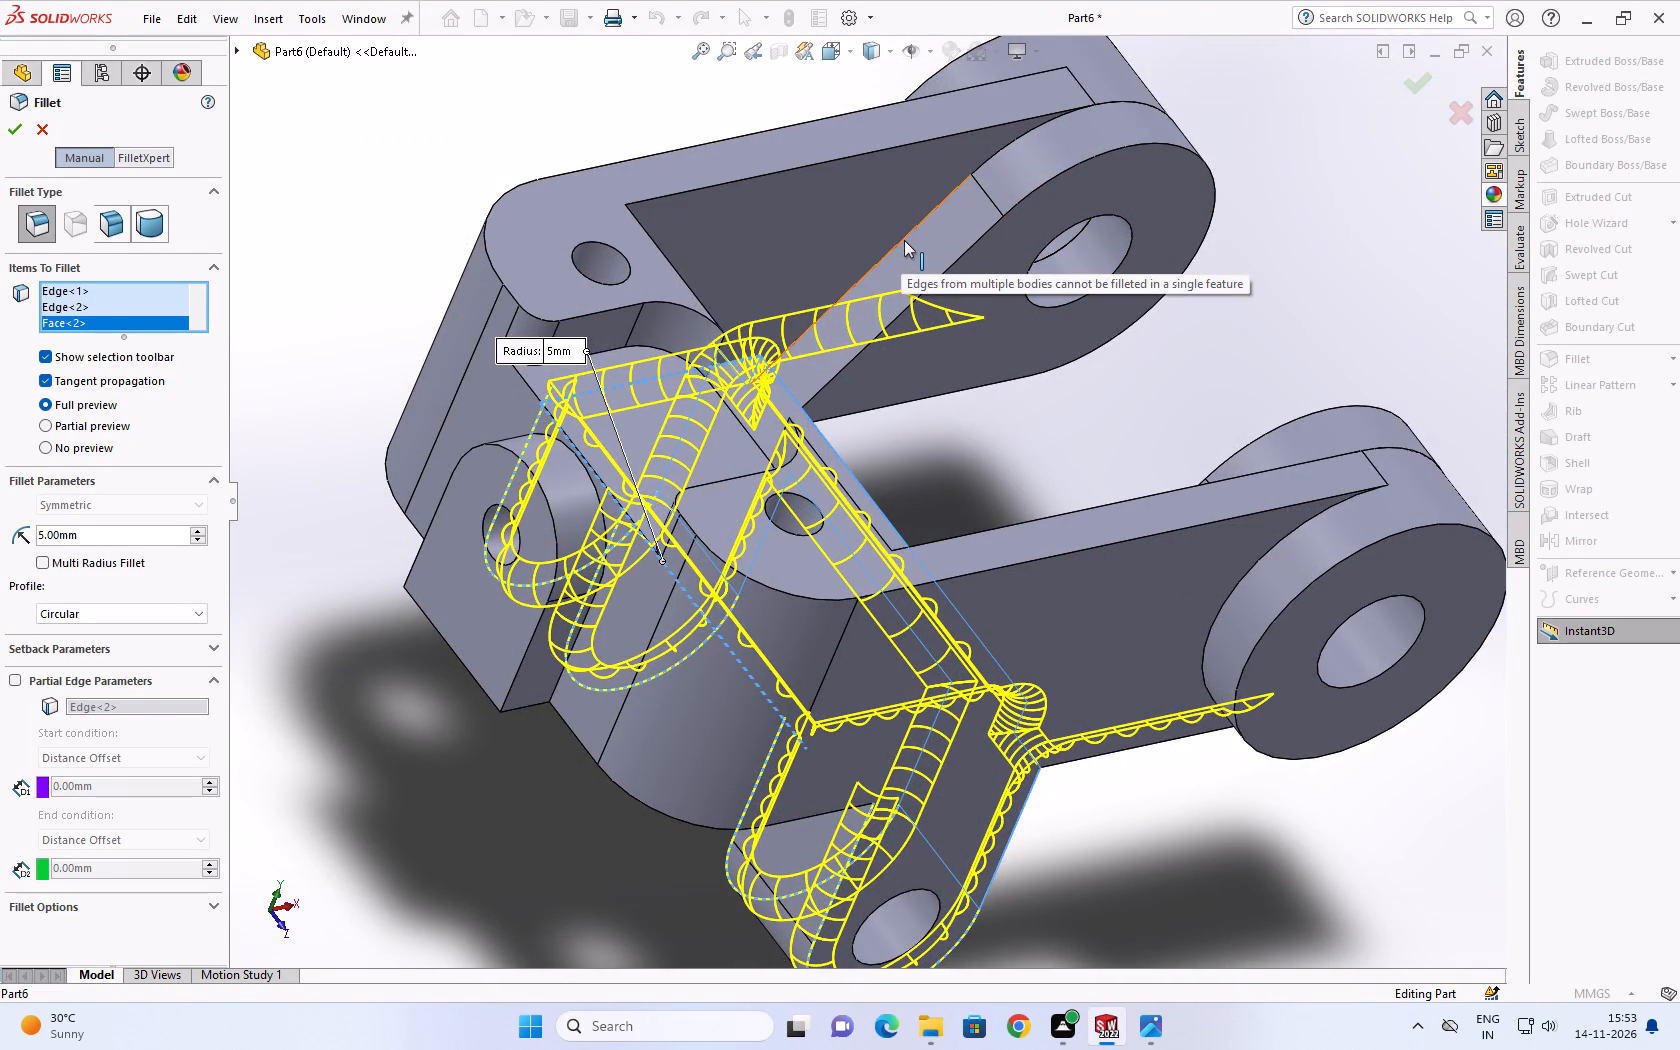
left_click(908, 232)
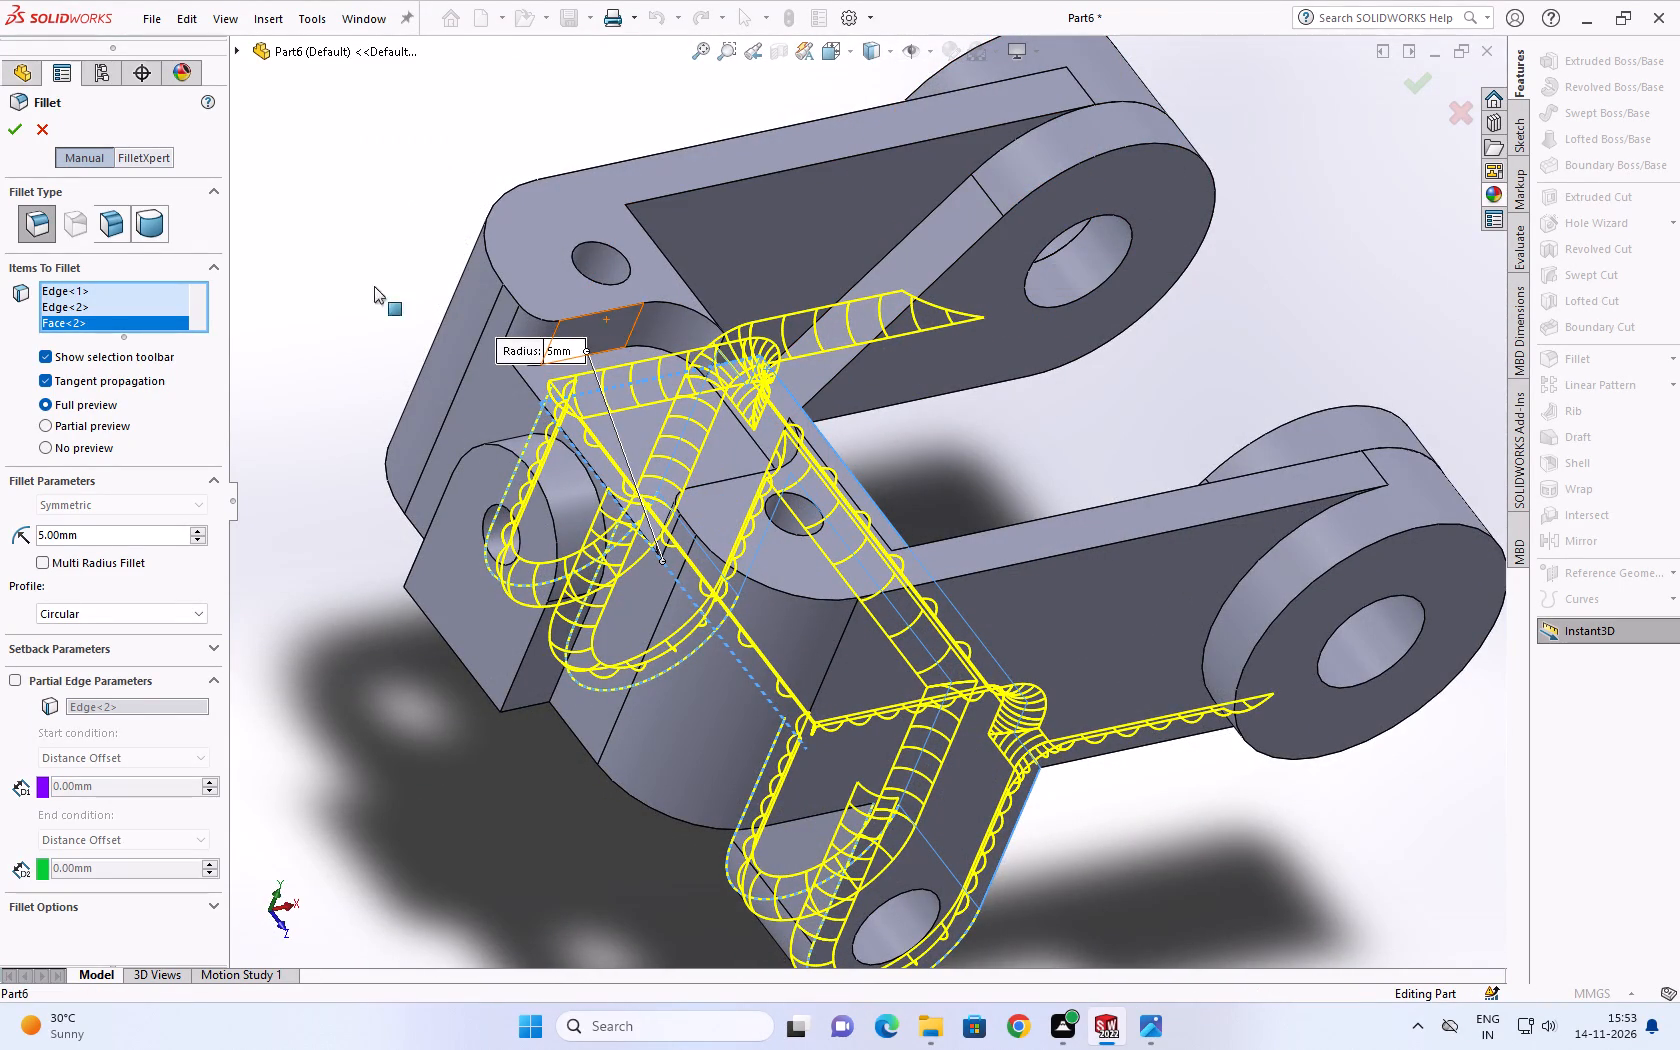
left_click(9, 137)
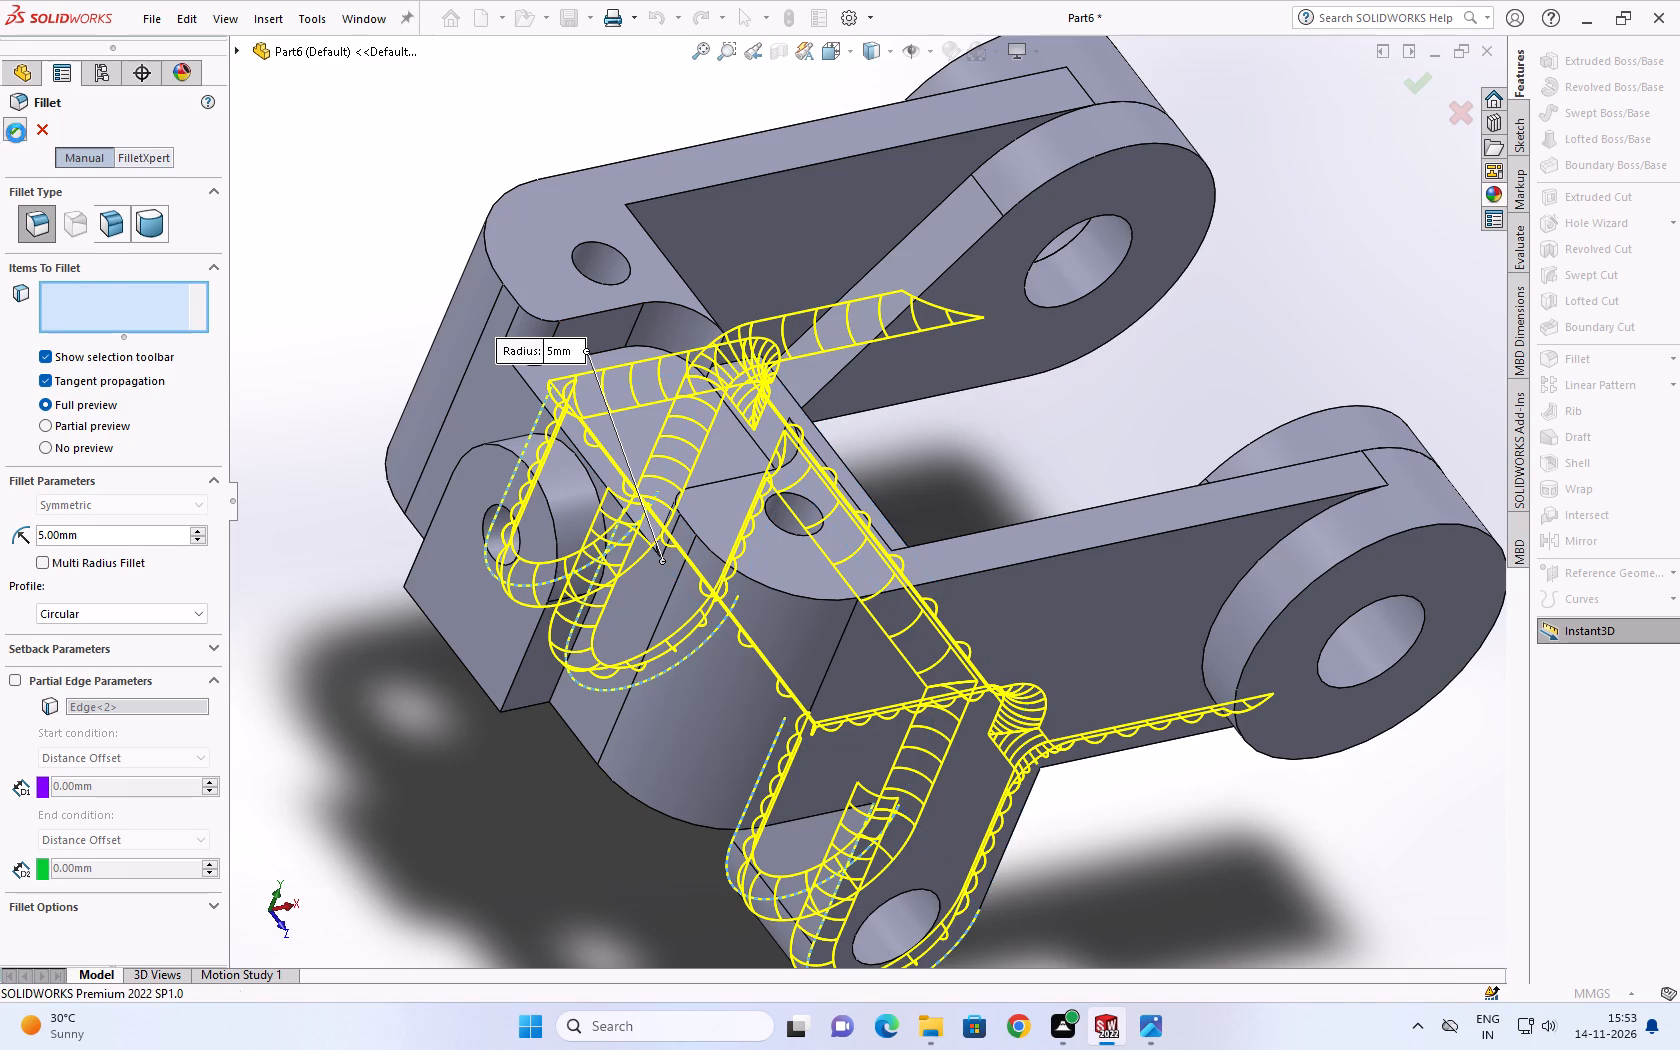
Set up another 5 mm fillet on both outline edges of one fork eye's teardrop-shaped inner pad.
scroll(521, 292, "up", 1)
middle_click_drag(521, 292, 339, 458)
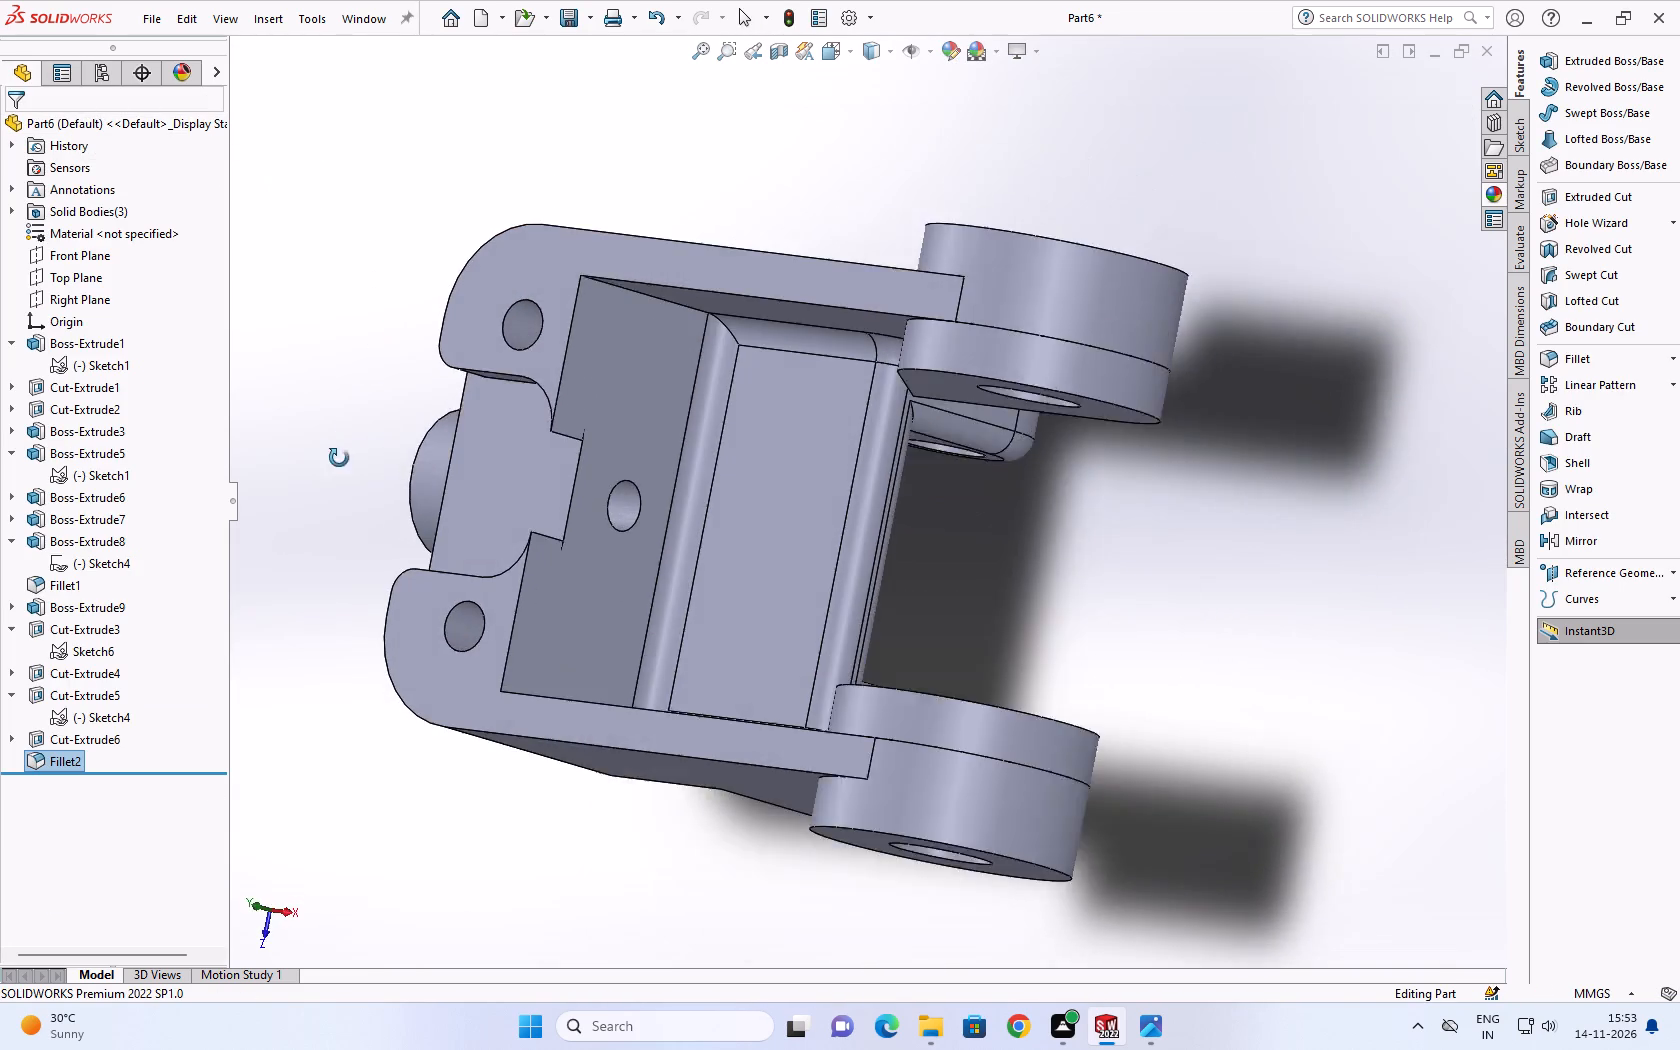
middle_click_drag(339, 458, 366, 475)
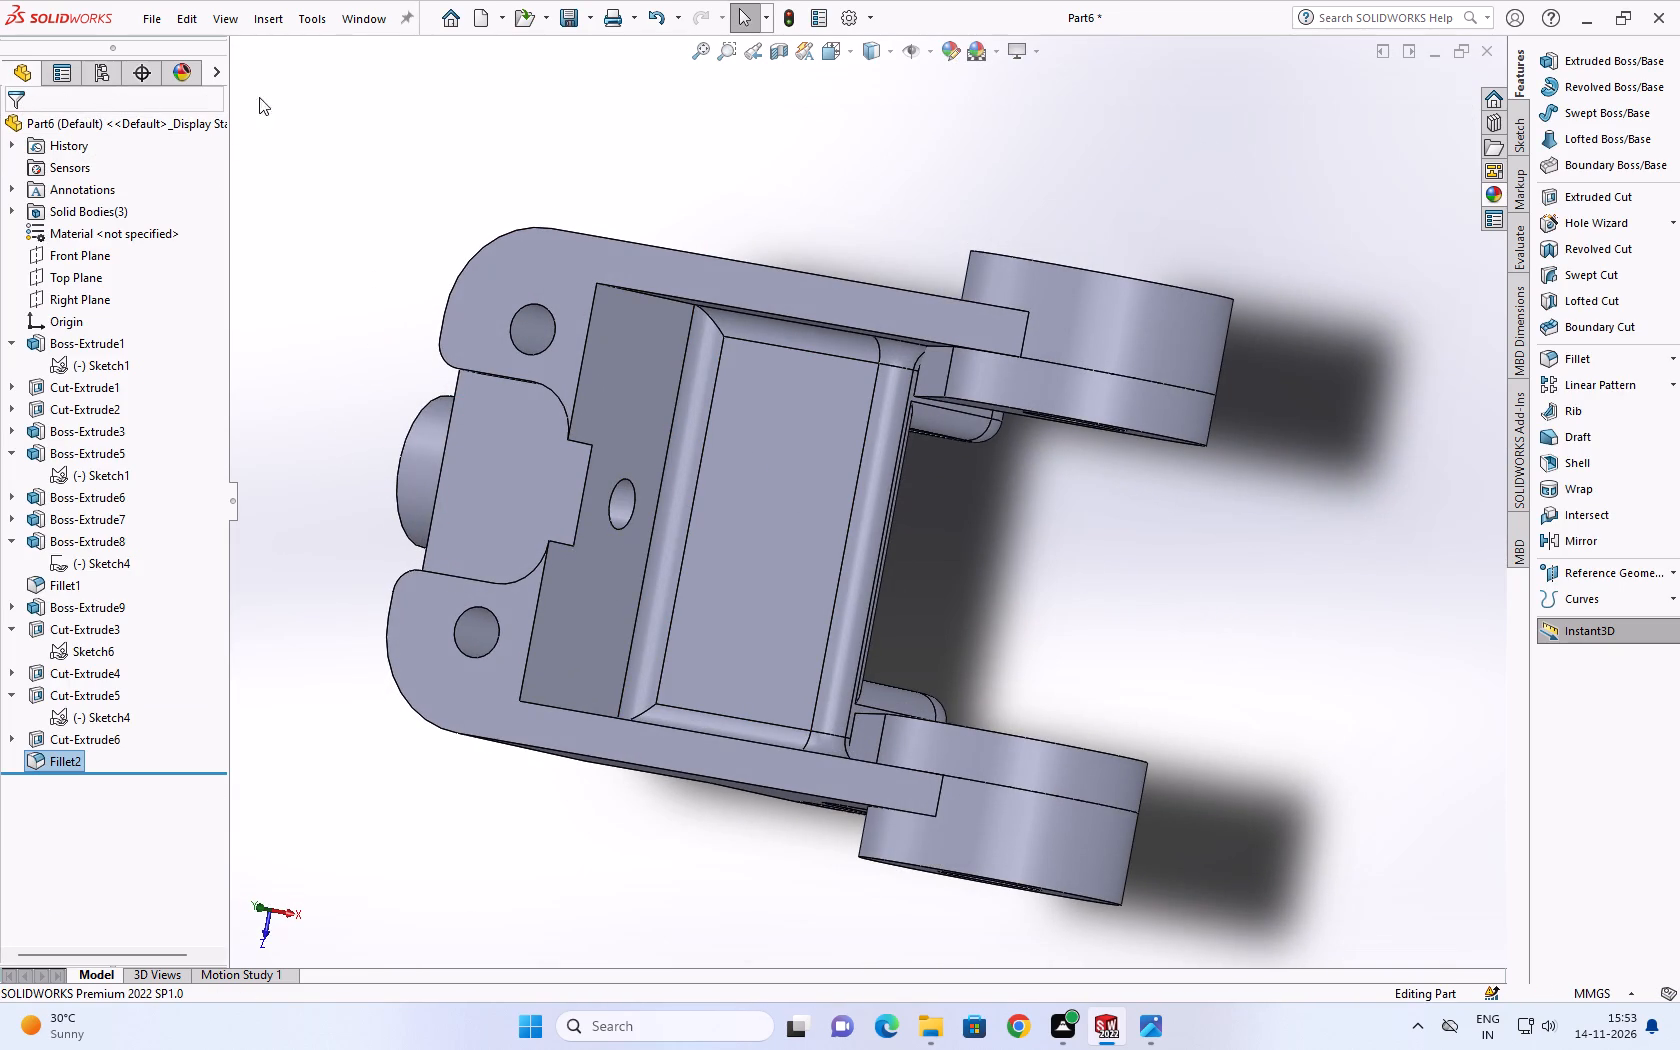
left_click(1580, 357)
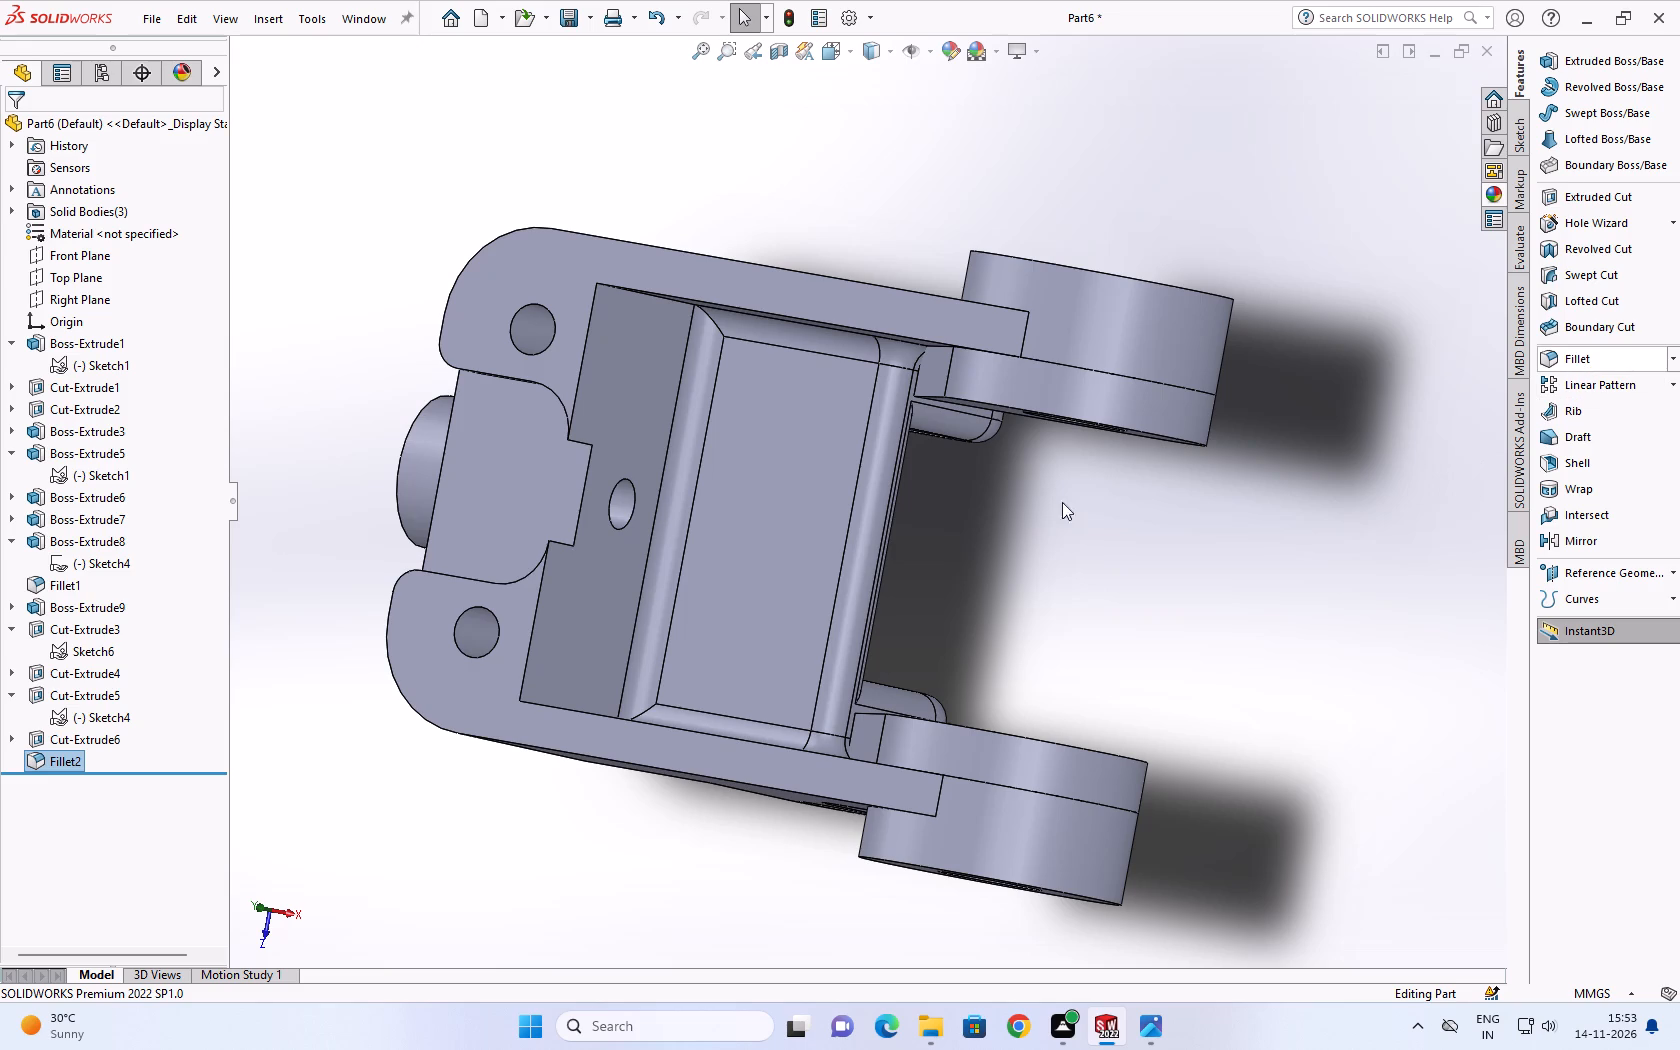
scroll(936, 398, "down", 1)
middle_click_drag(936, 398, 947, 313)
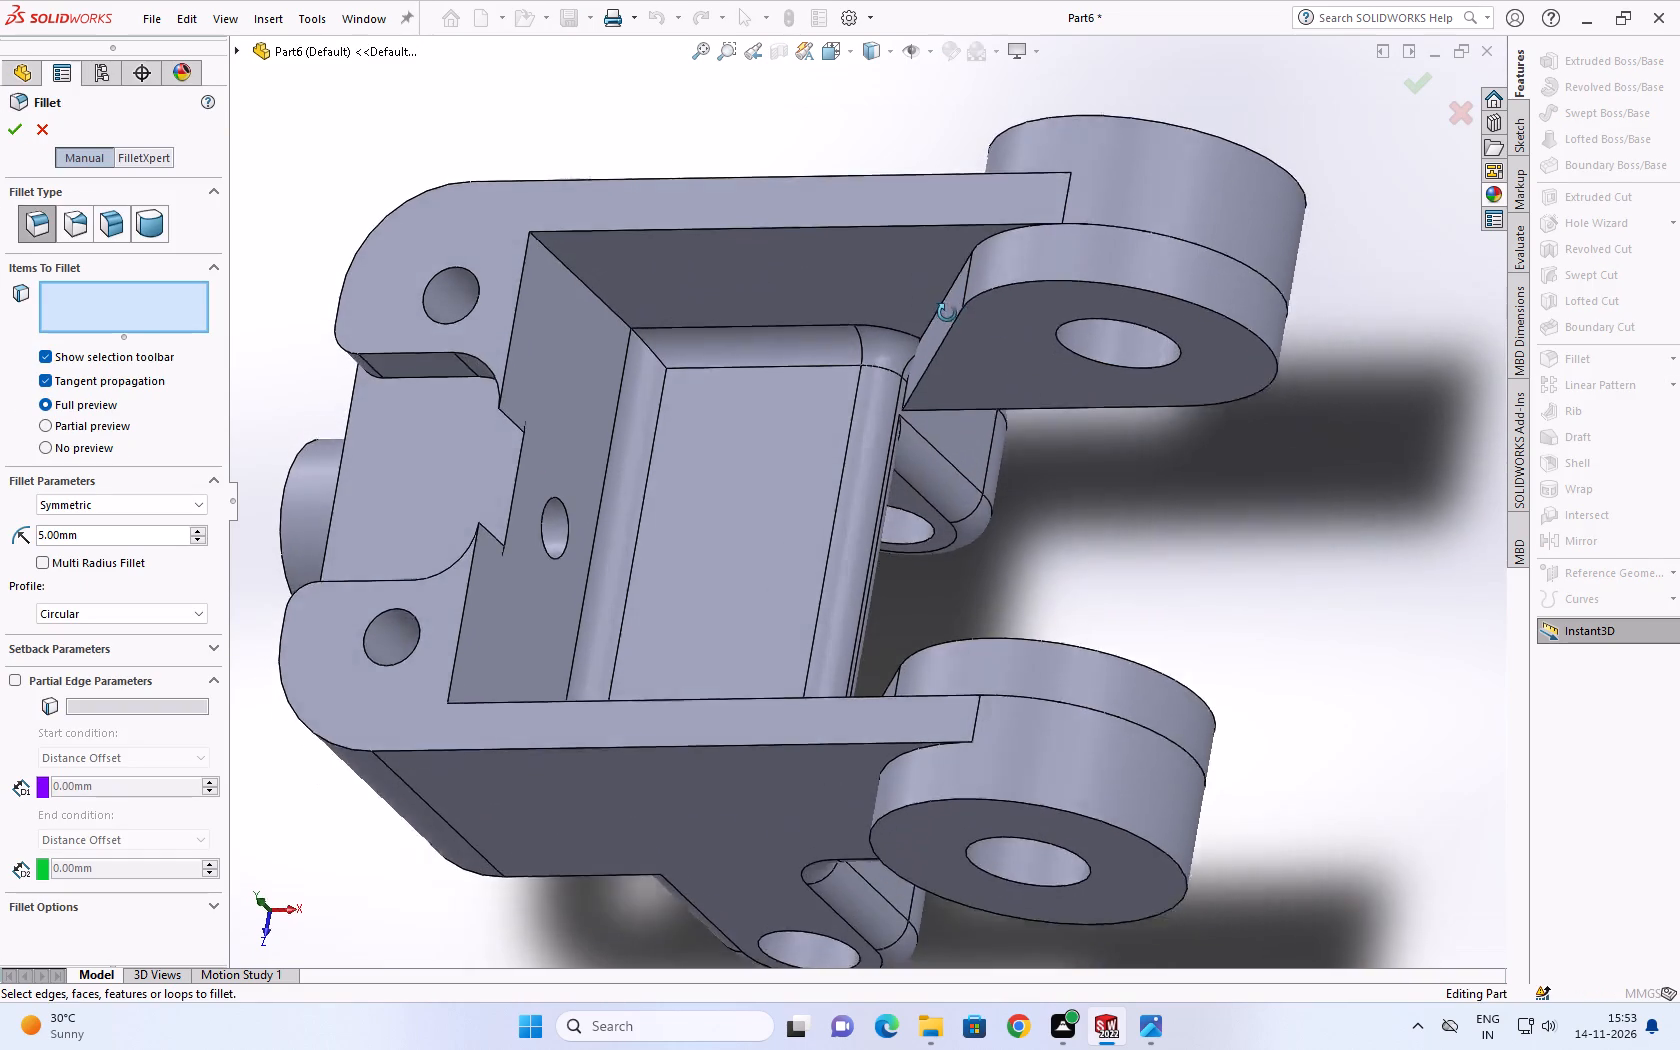
middle_click_drag(947, 313, 953, 297)
scroll(962, 287, "up", 1)
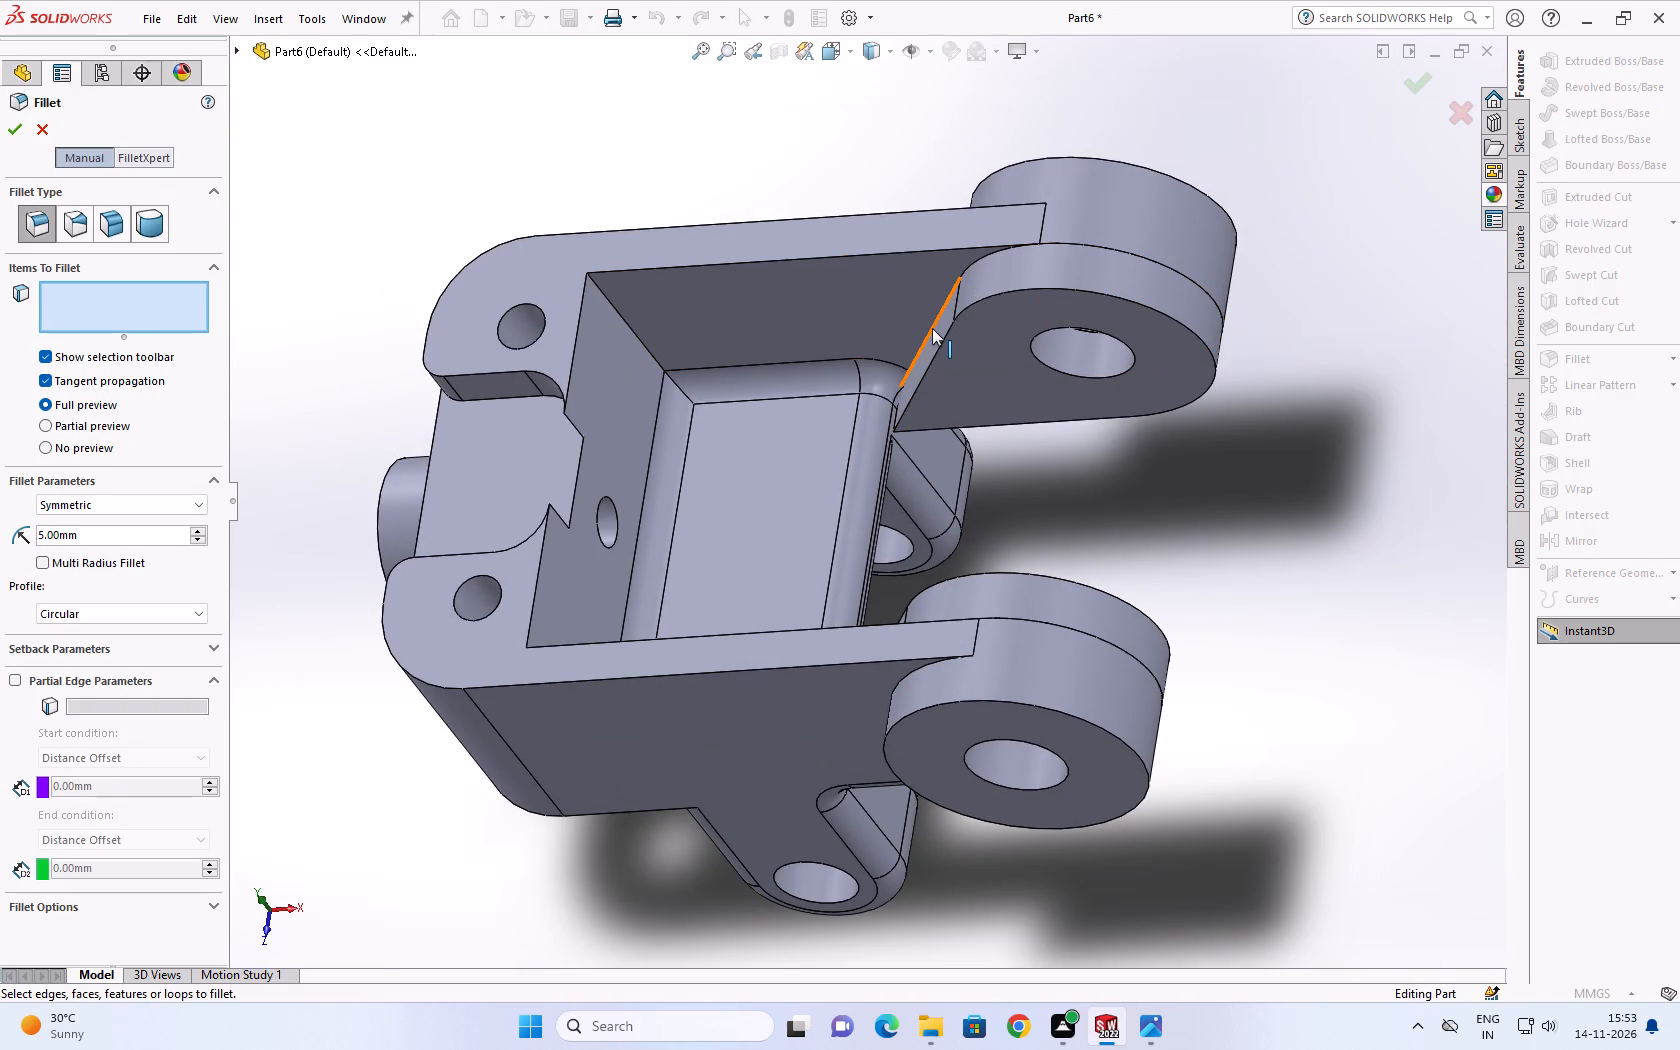
left_click(932, 328)
middle_click_drag(971, 323, 975, 116)
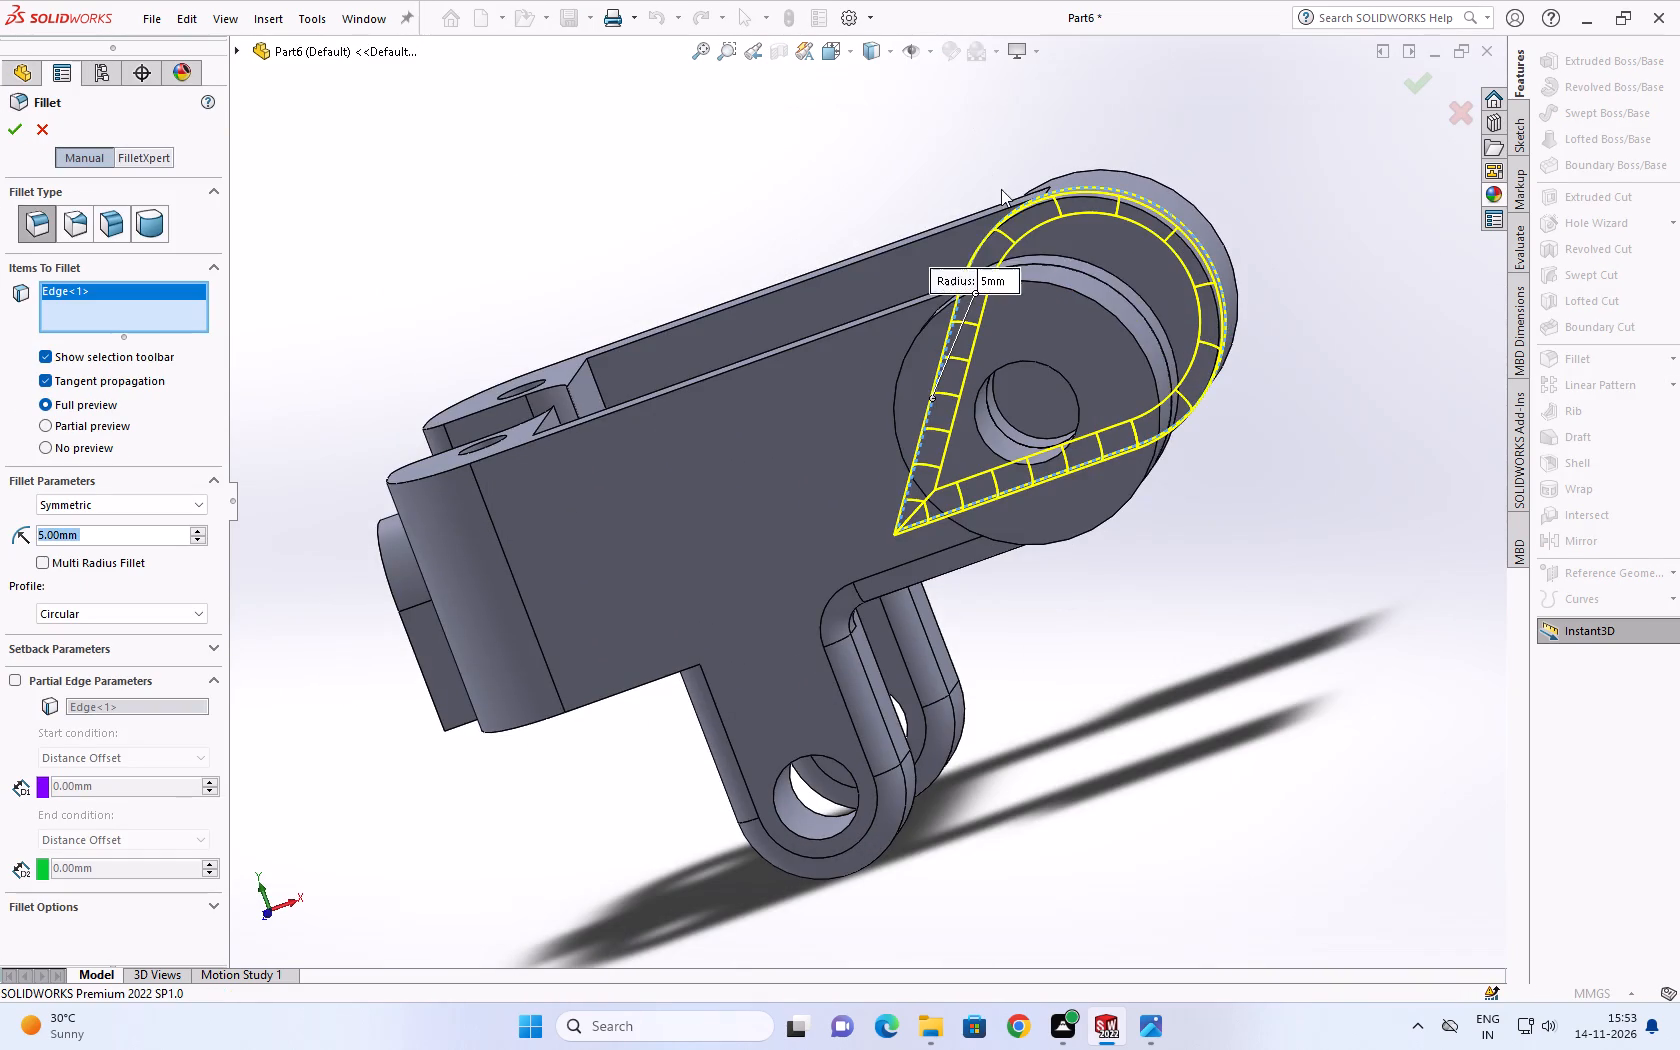
left_click(969, 267)
middle_click_drag(968, 265, 1005, 360)
scroll(968, 265, "down", 1)
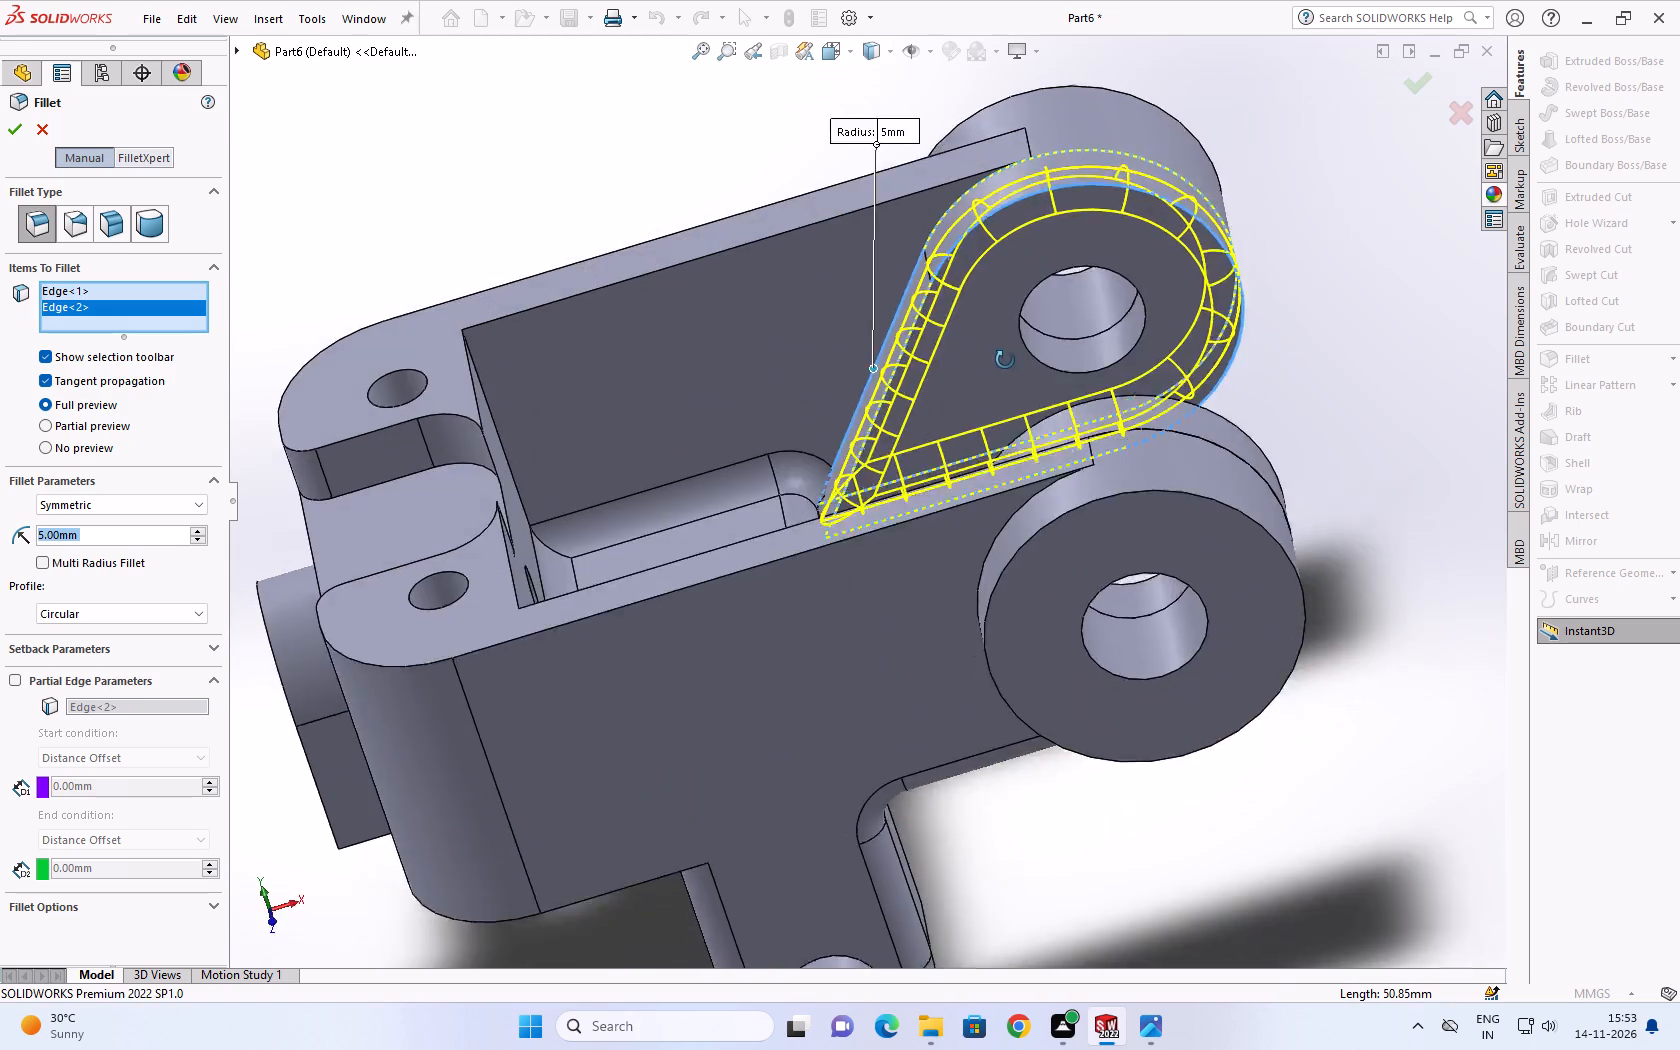
middle_click_drag(1005, 360, 1130, 489)
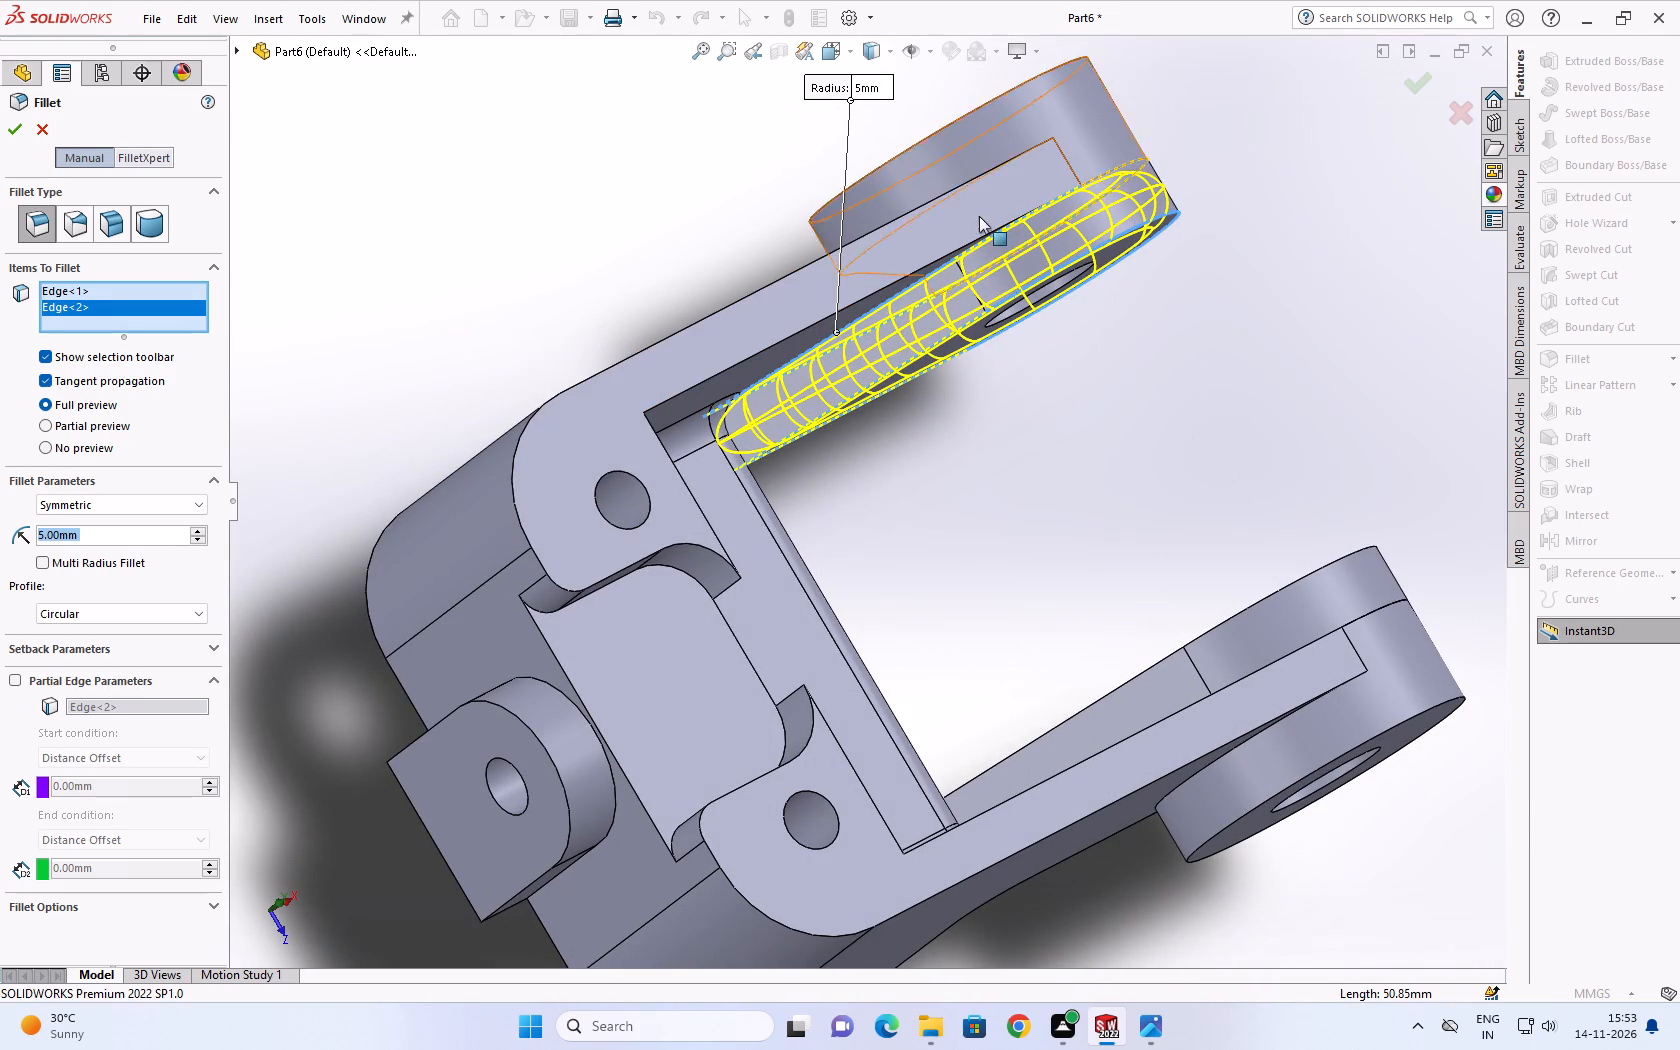
Remove the pad's arm-side edge from the selection and apply the 5 mm fillet to its inward-facing outline edge.
left_click(73, 297)
right_click(73, 297)
left_click(121, 330)
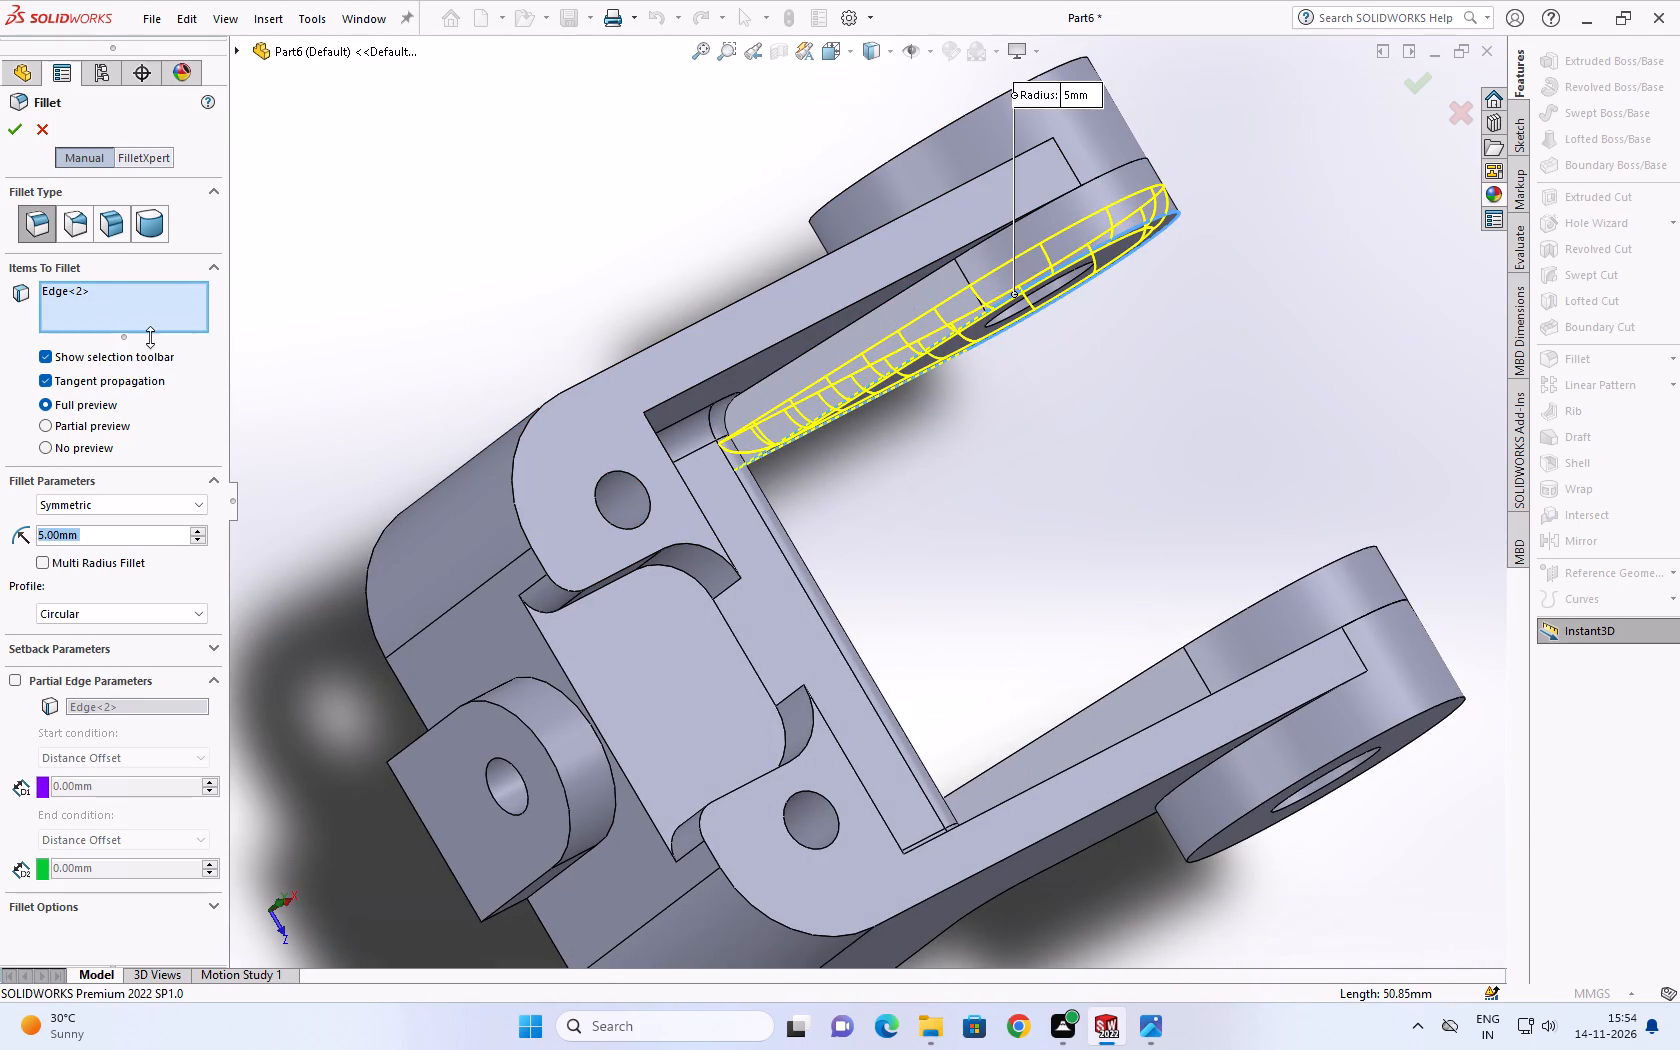
left_click(910, 214)
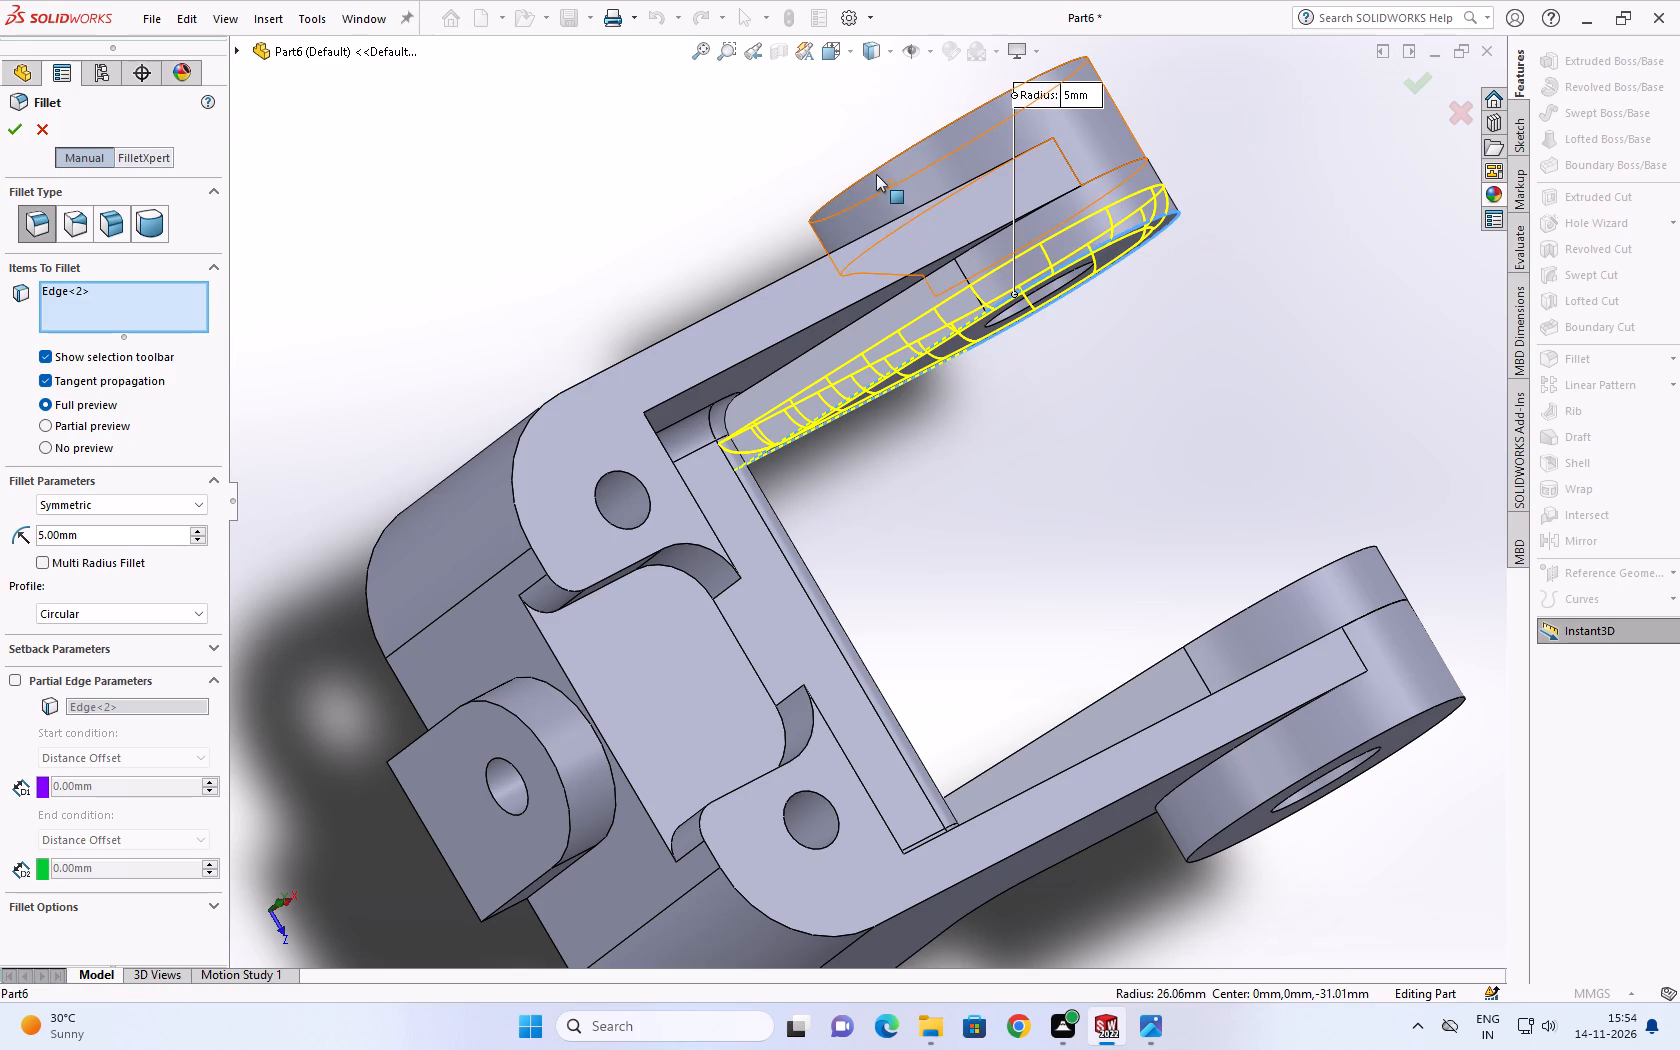
left_click(862, 175)
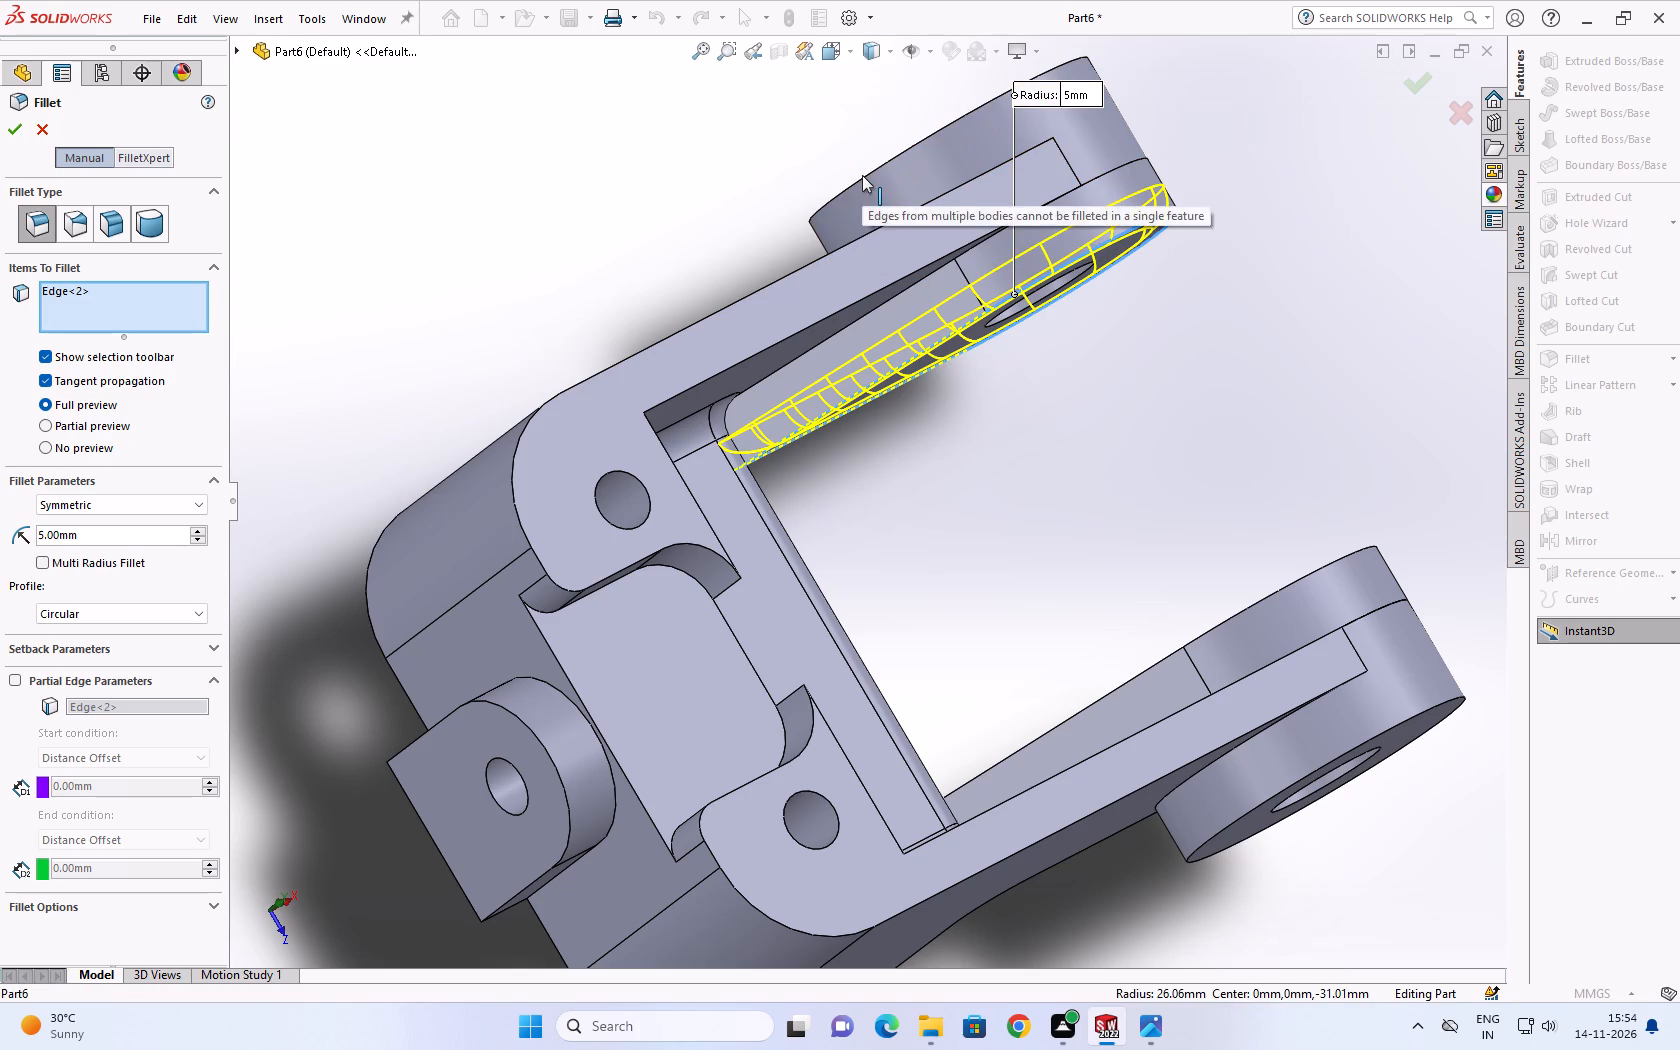
left_click(1262, 601)
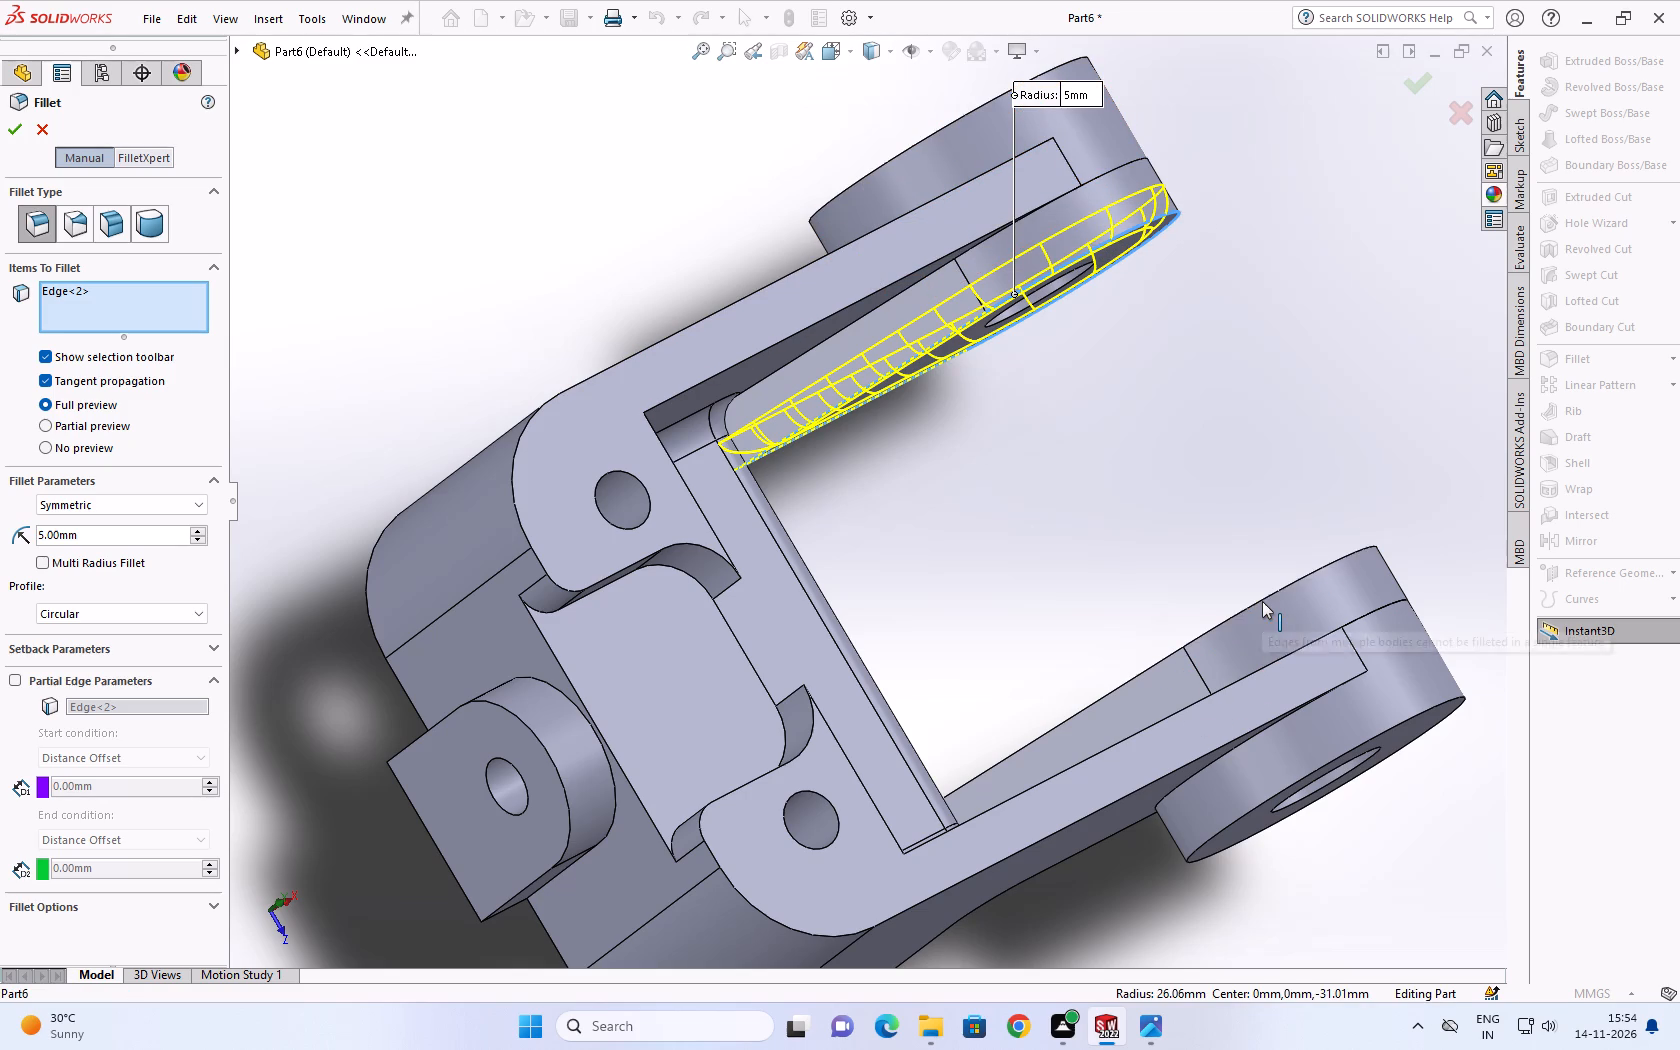
left_click(9, 137)
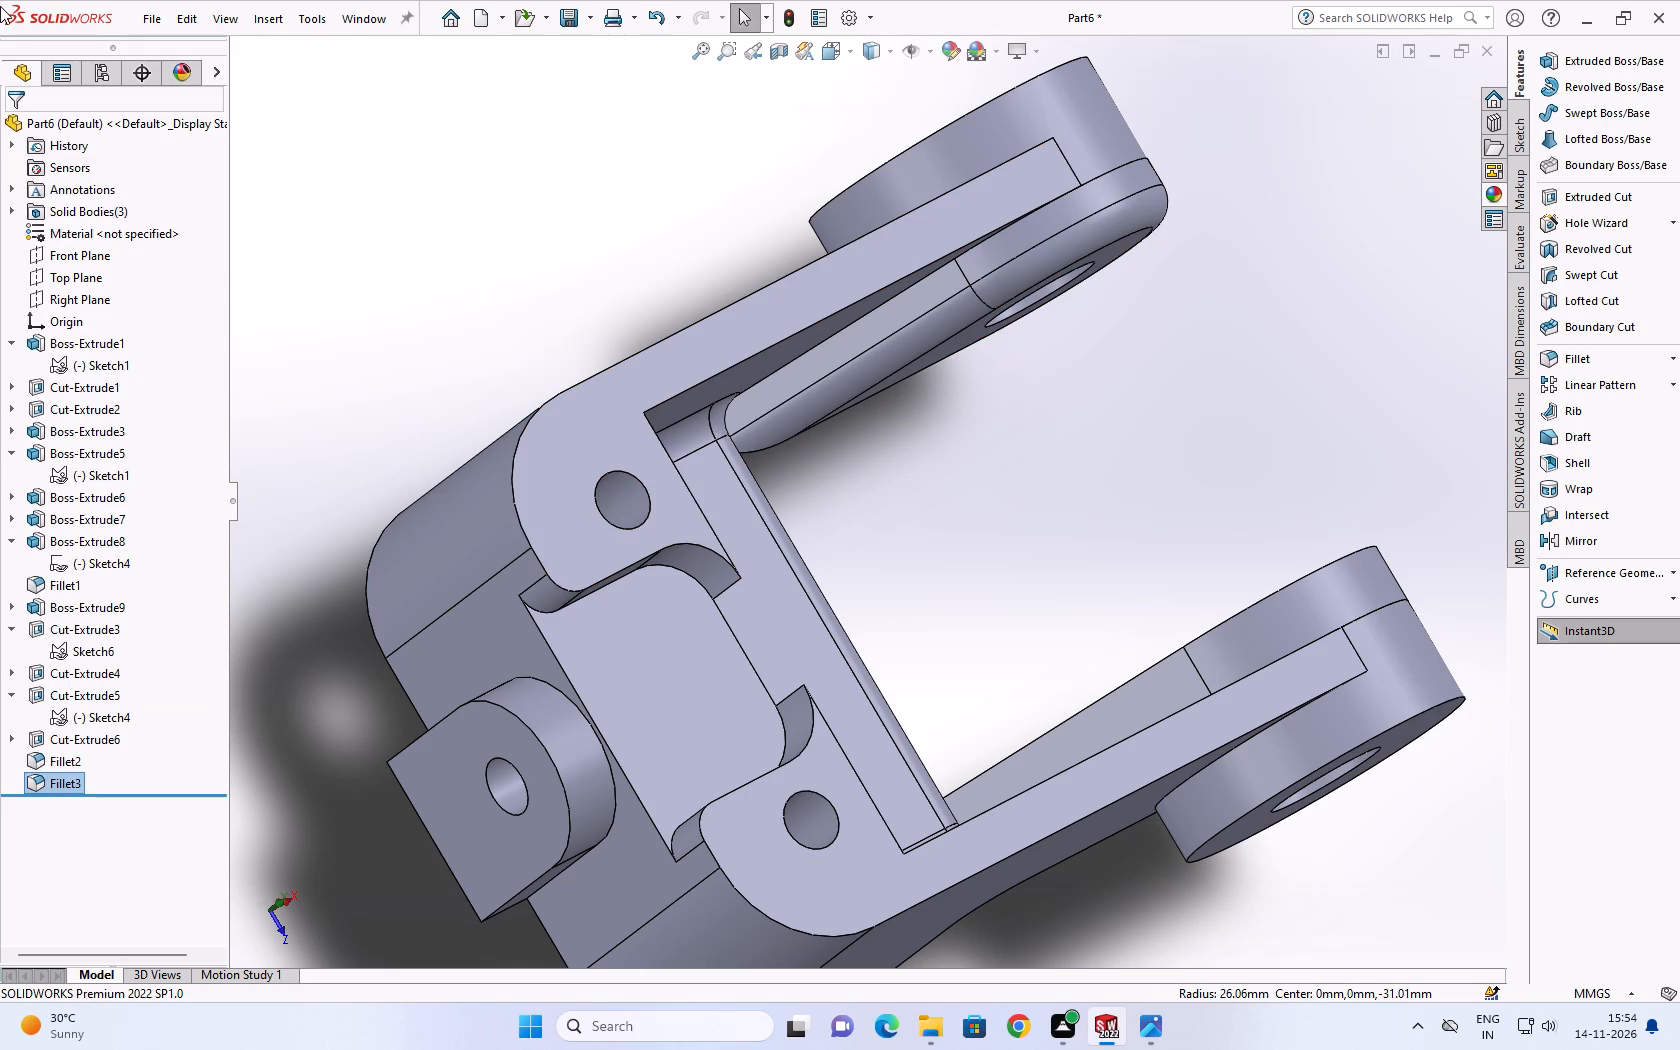
Apply a symmetric 5 mm fillet to the inward-facing outline edge of the other fork eye's teardrop-shaped inner pad.
left_click(1583, 355)
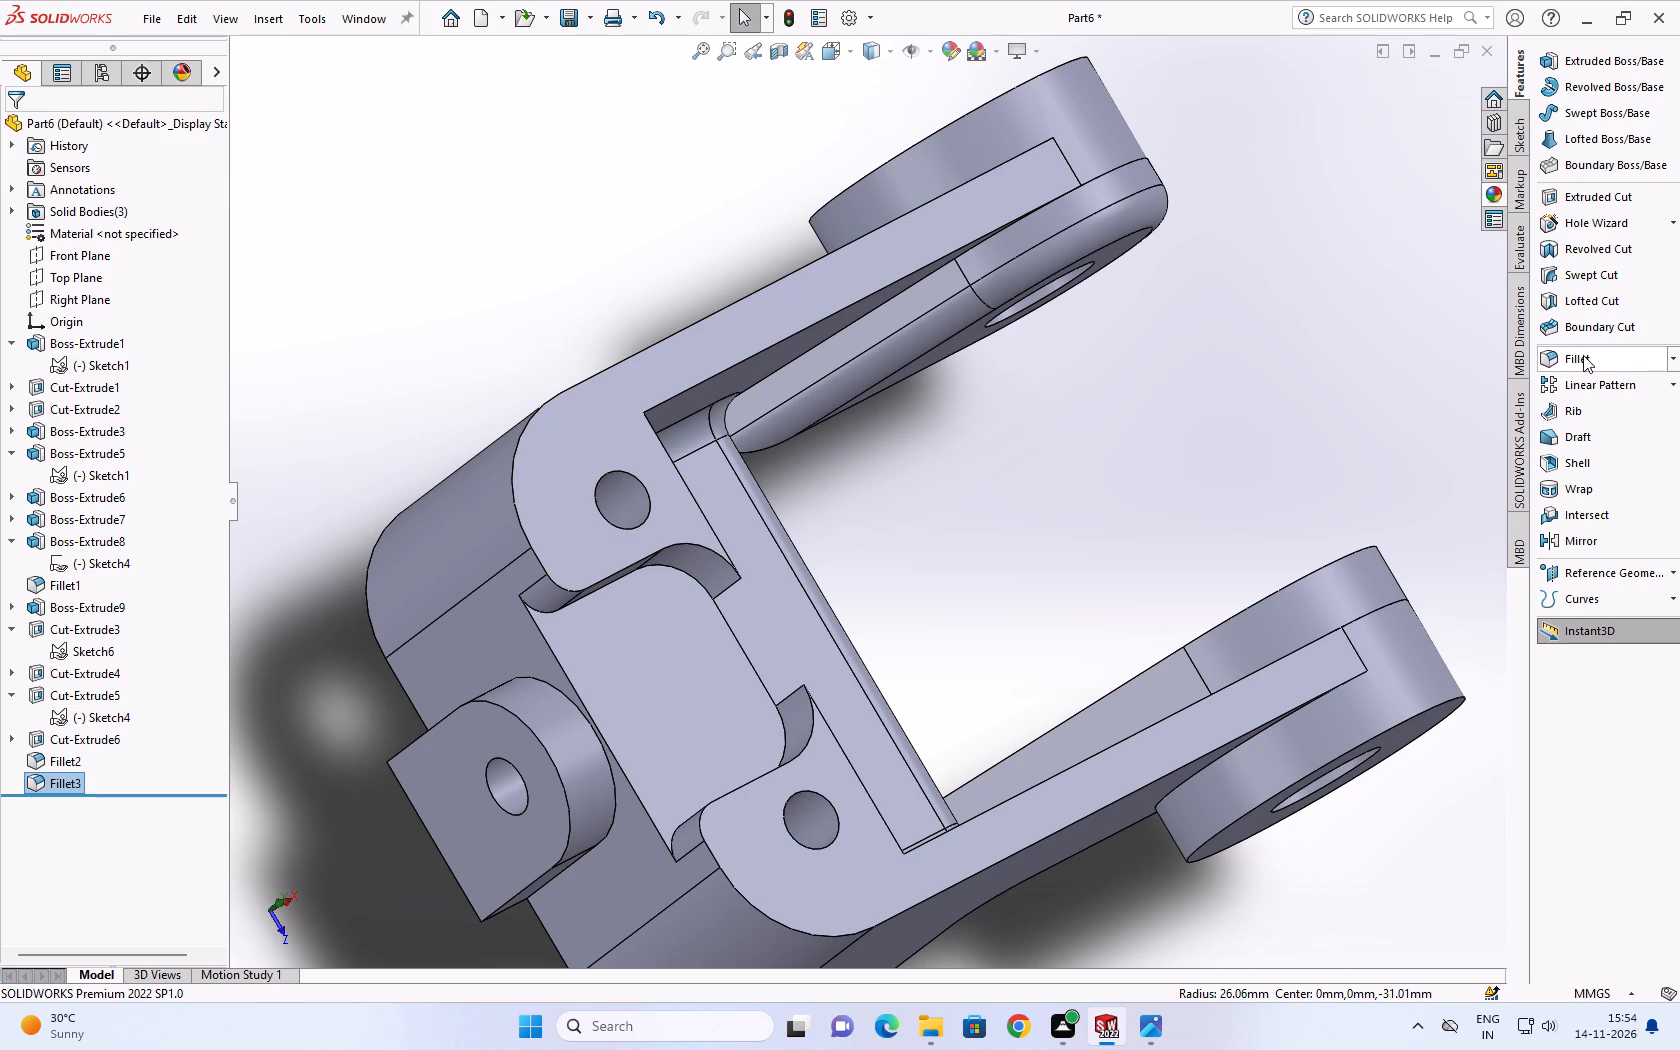
left_click(1232, 618)
middle_click_drag(1069, 647, 1064, 740)
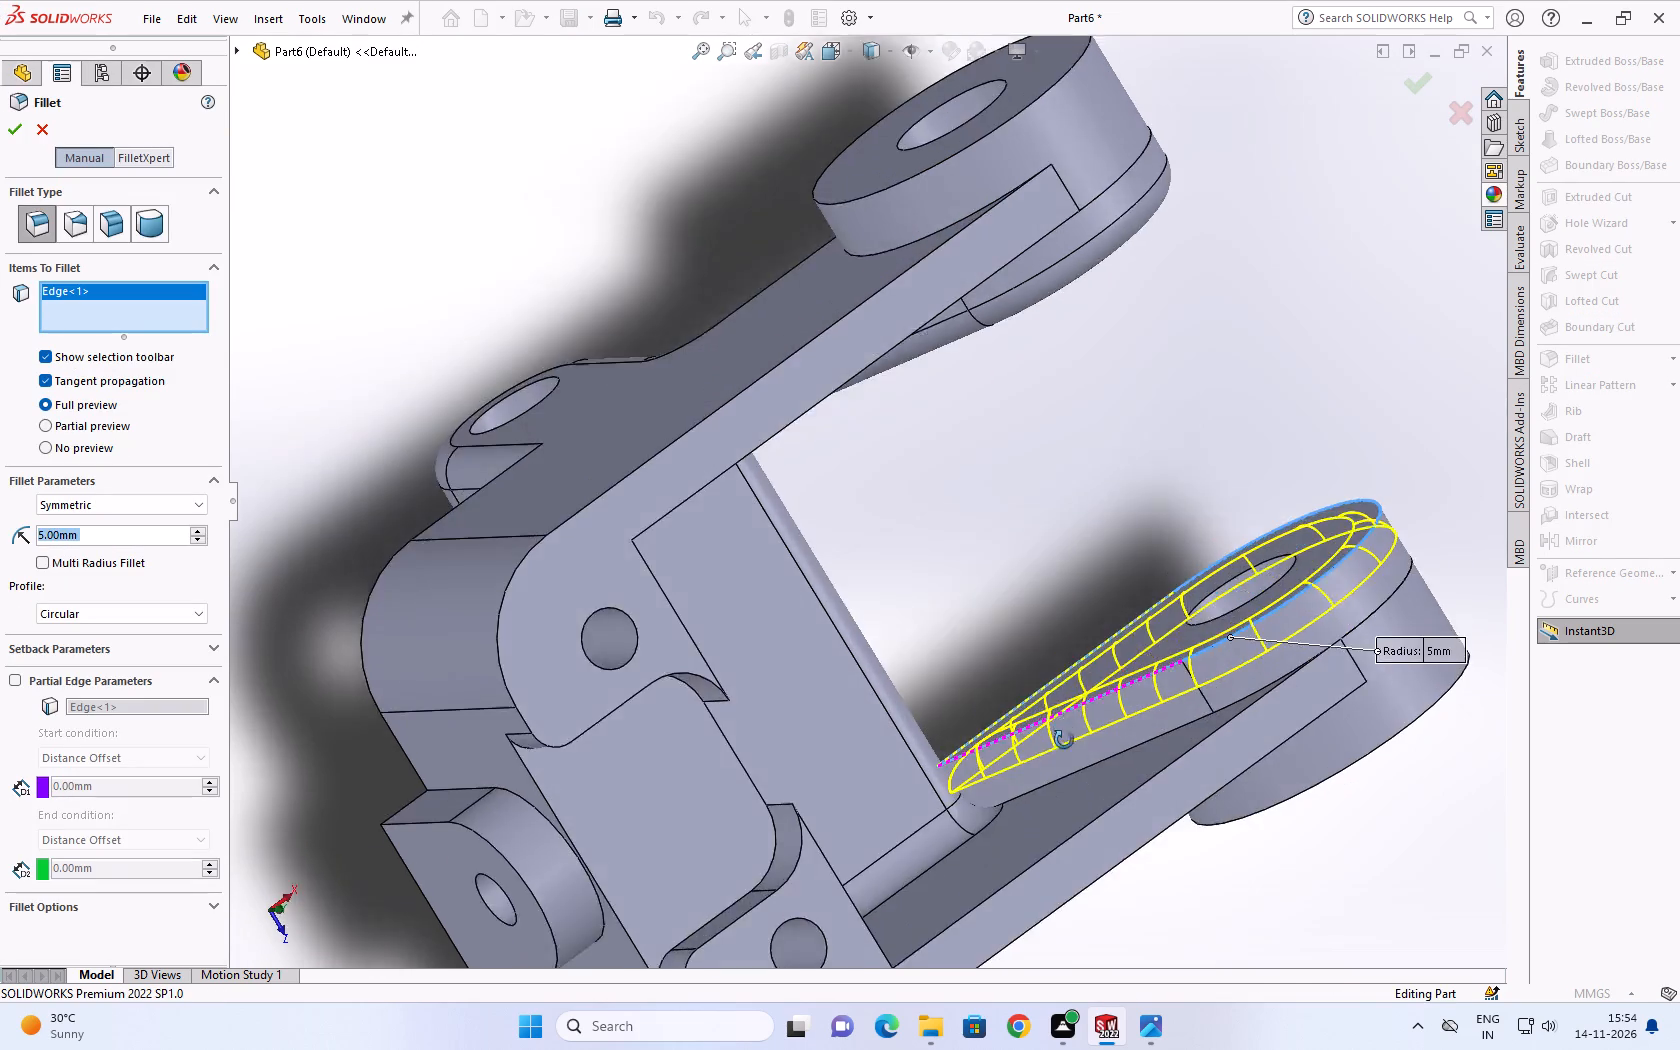
middle_click_drag(1064, 740, 880, 632)
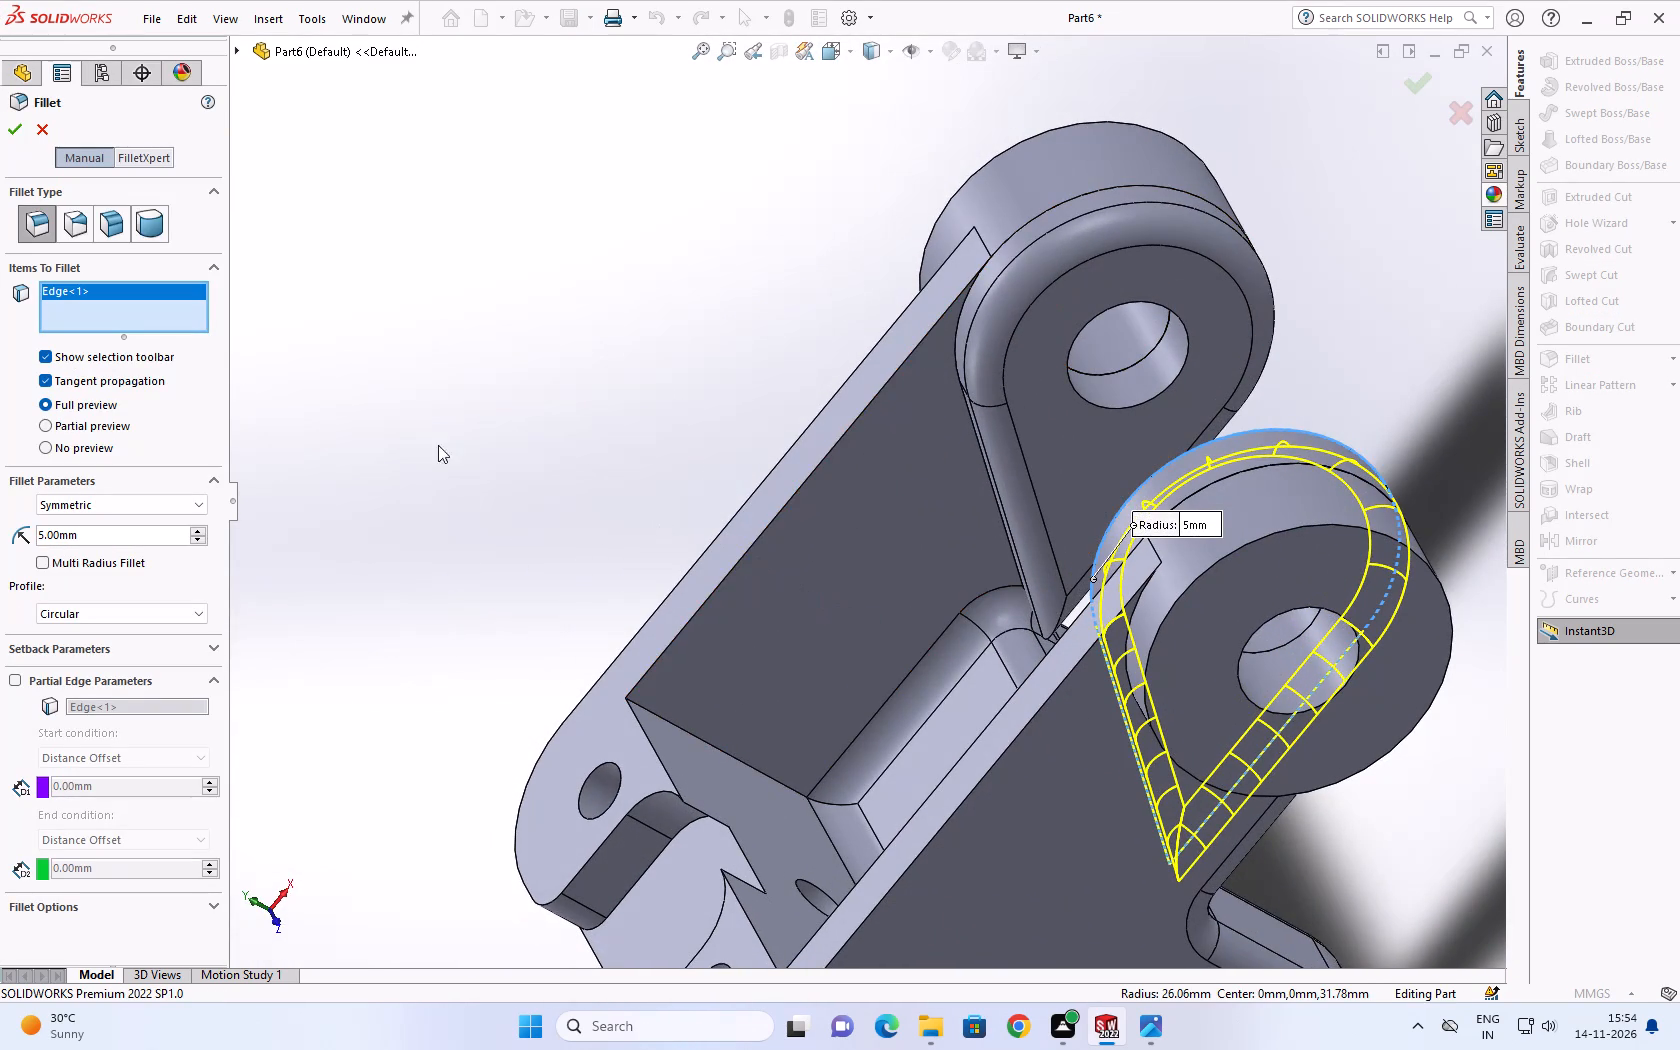
left_click(10, 131)
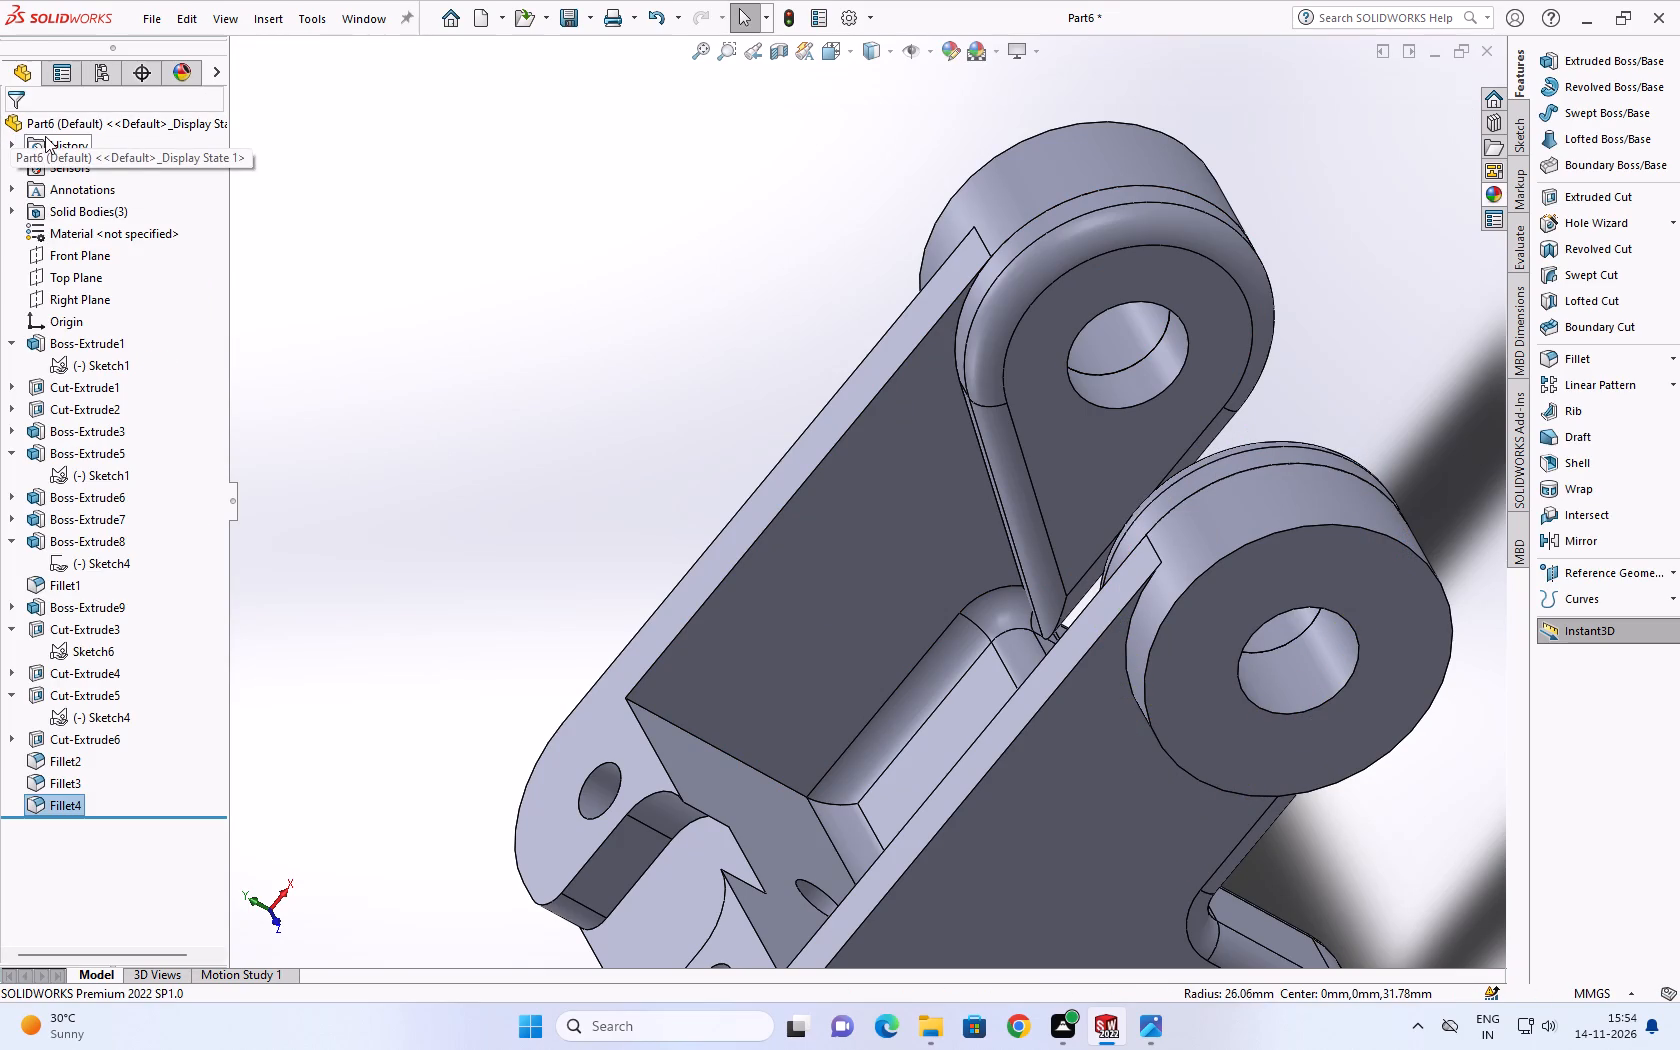
Set up a symmetric 5 mm fillet on the outer circular rim edges of both fork eyes.
scroll(997, 389, "up", 4)
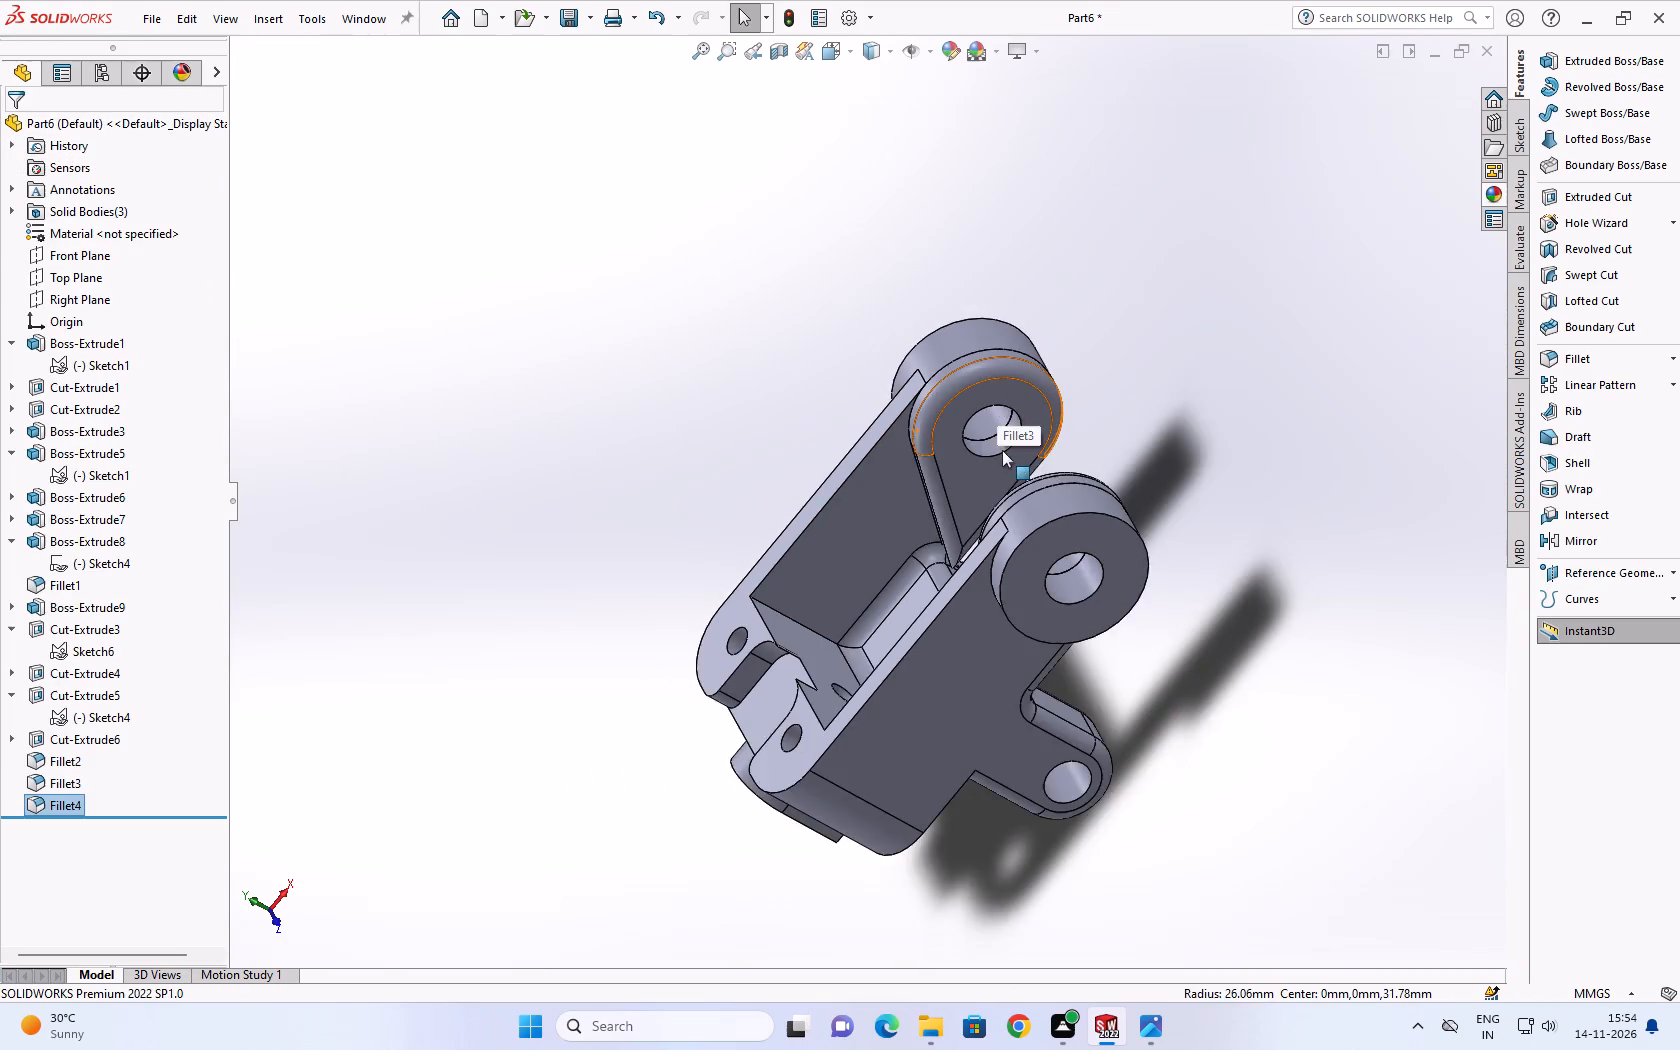
scroll(1002, 450, "up", 2)
scroll(1002, 450, "down", 4)
scroll(936, 516, "up", 5)
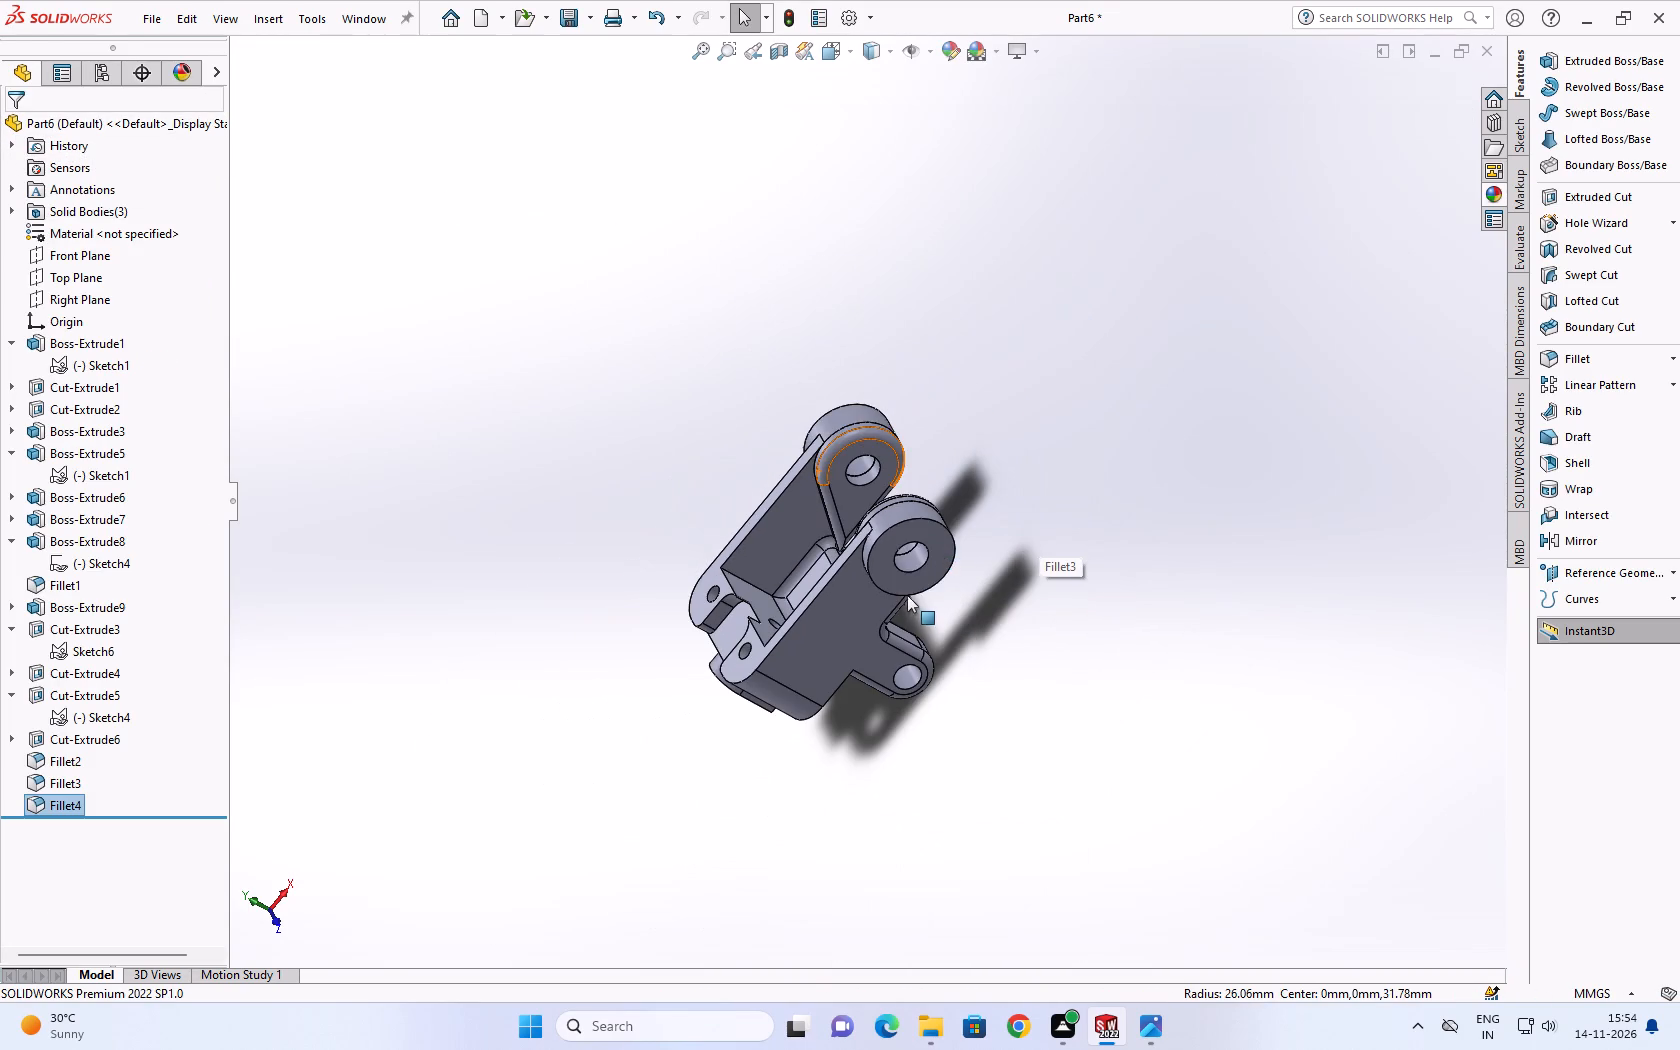
scroll(876, 574, "down", 1)
middle_click_drag(876, 574, 1253, 404)
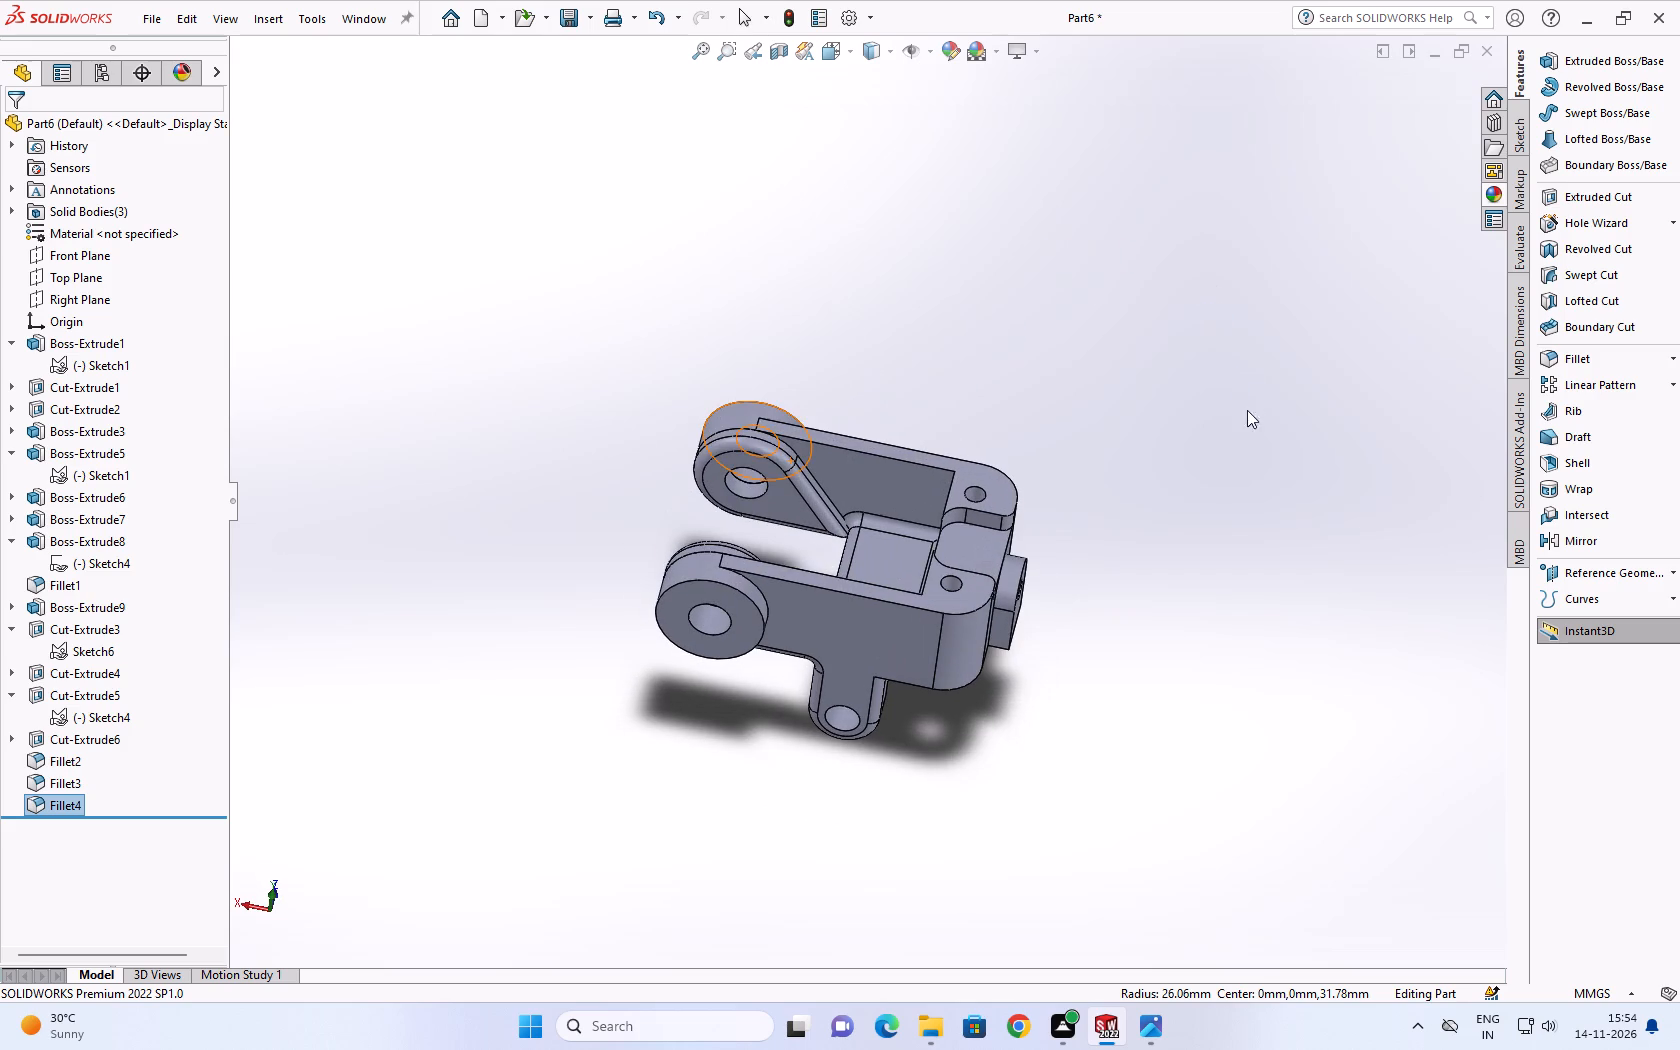
left_click(1590, 351)
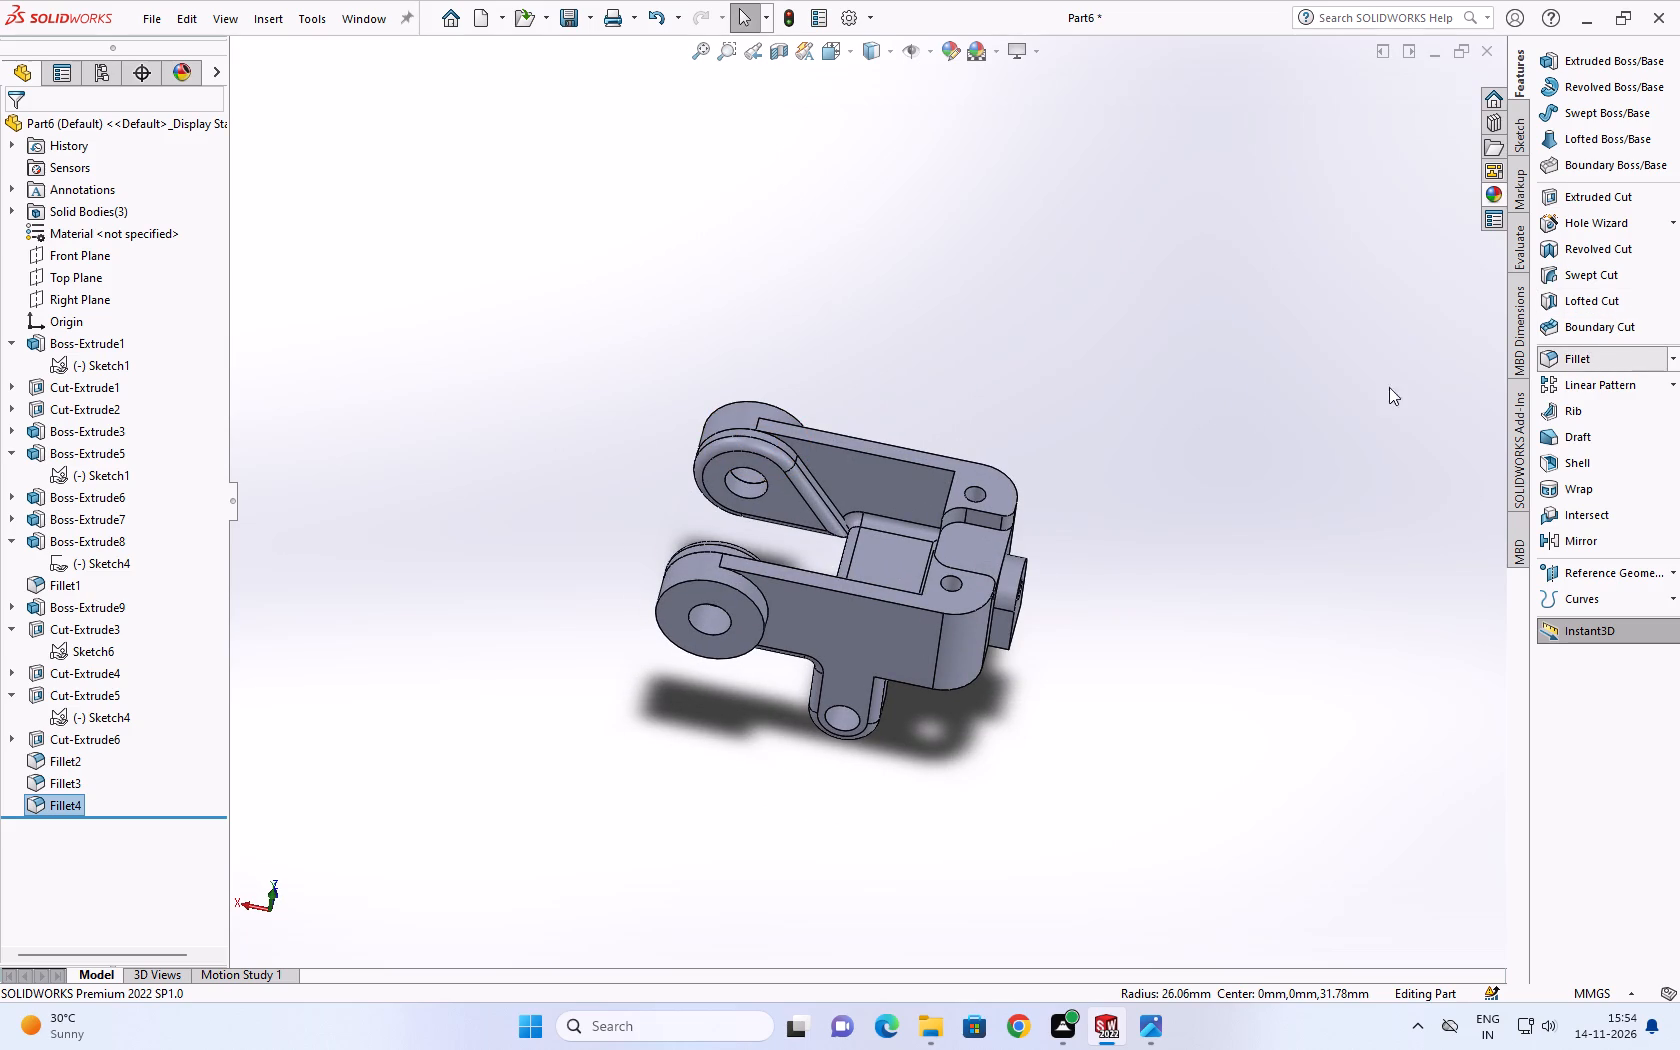
left_click(715, 584)
scroll(819, 375, "down", 2)
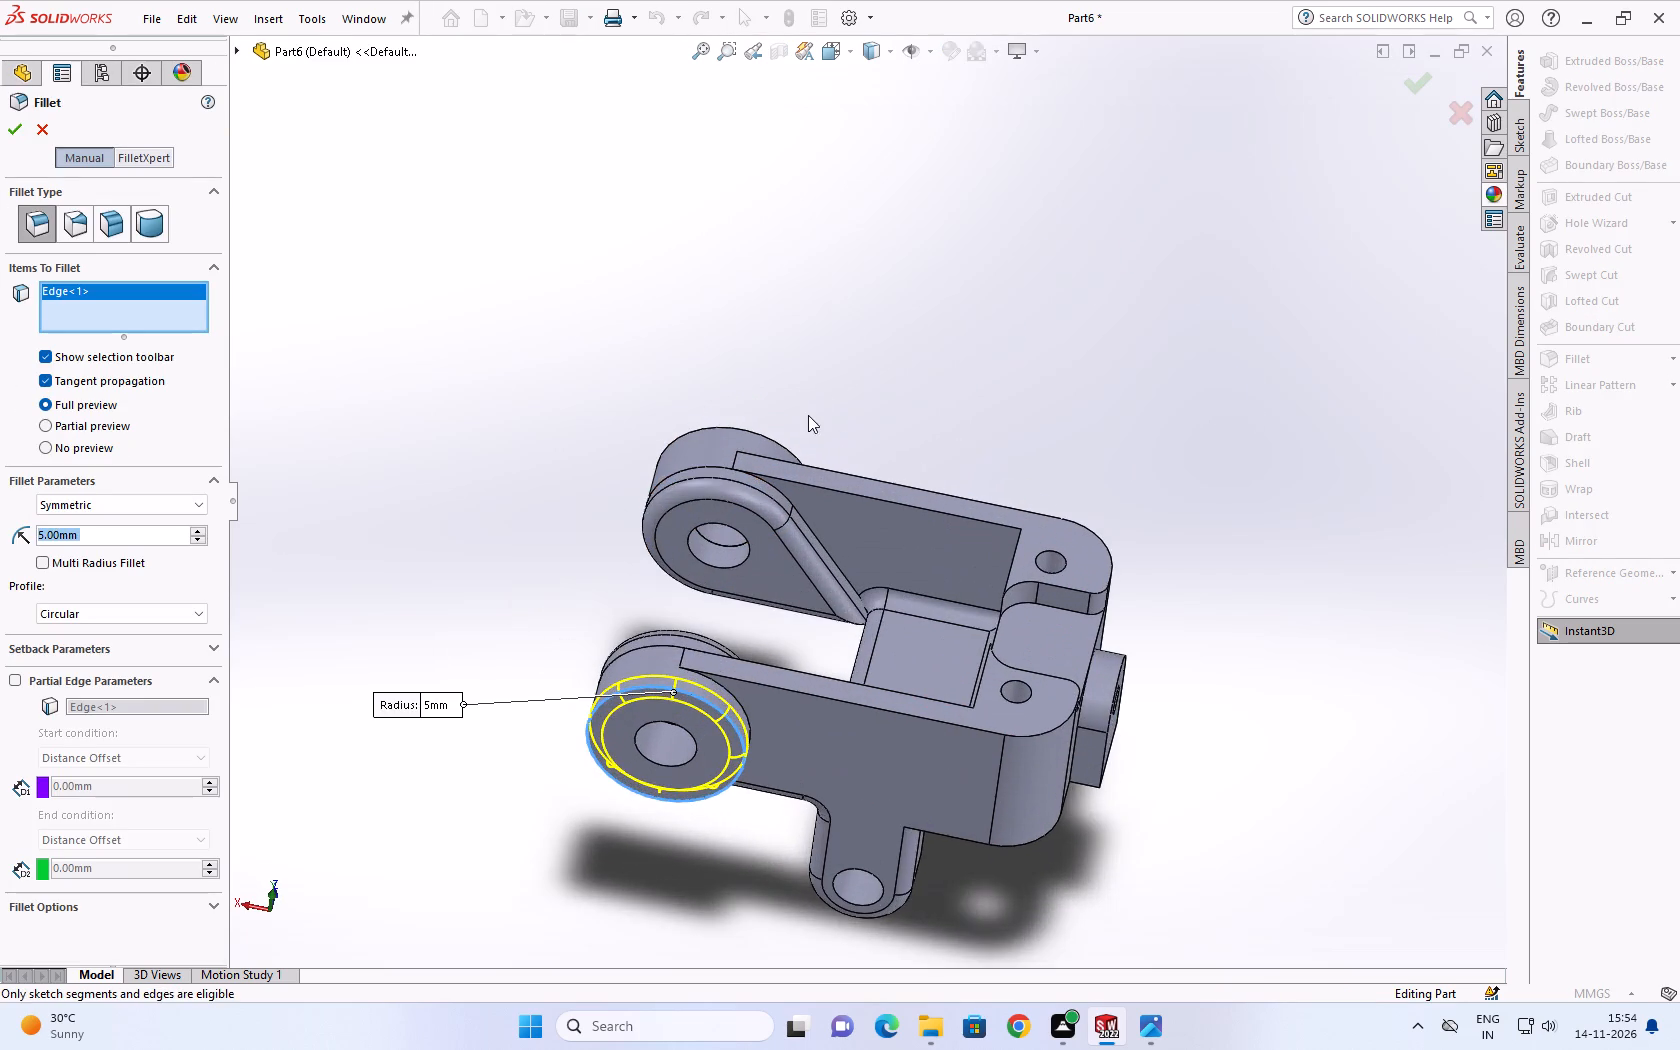
scroll(808, 415, "down", 1)
middle_click_drag(808, 415, 783, 502)
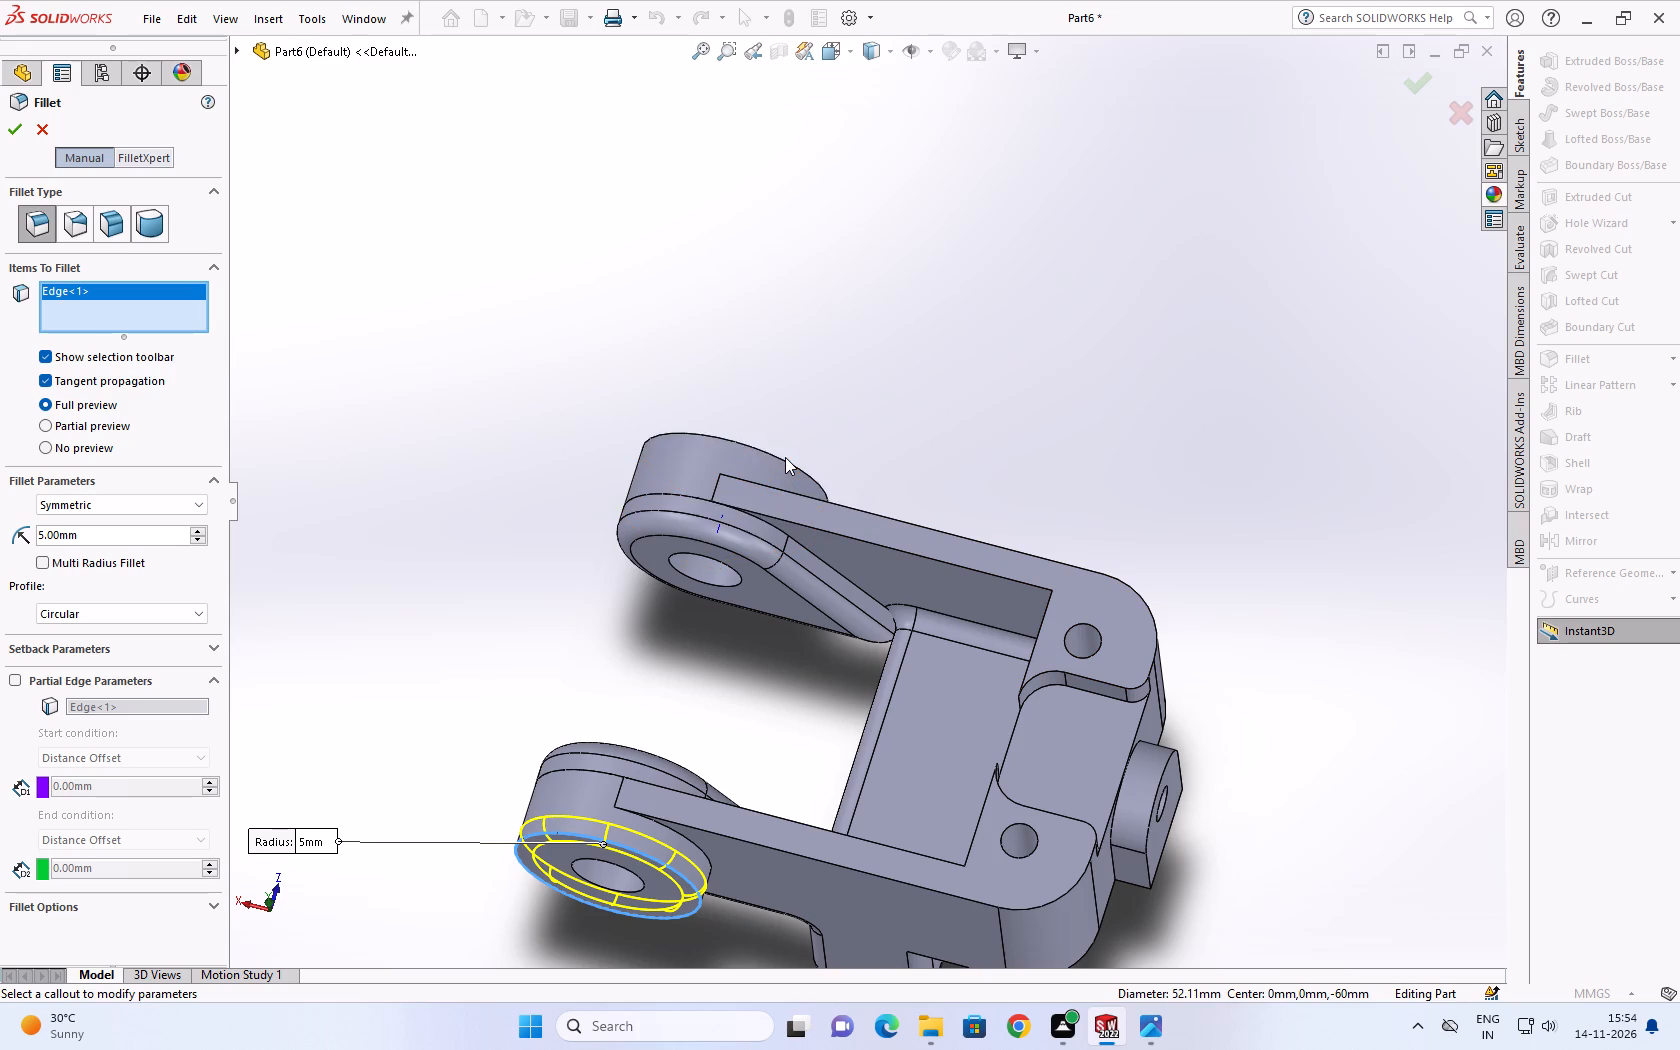
left_click(783, 458)
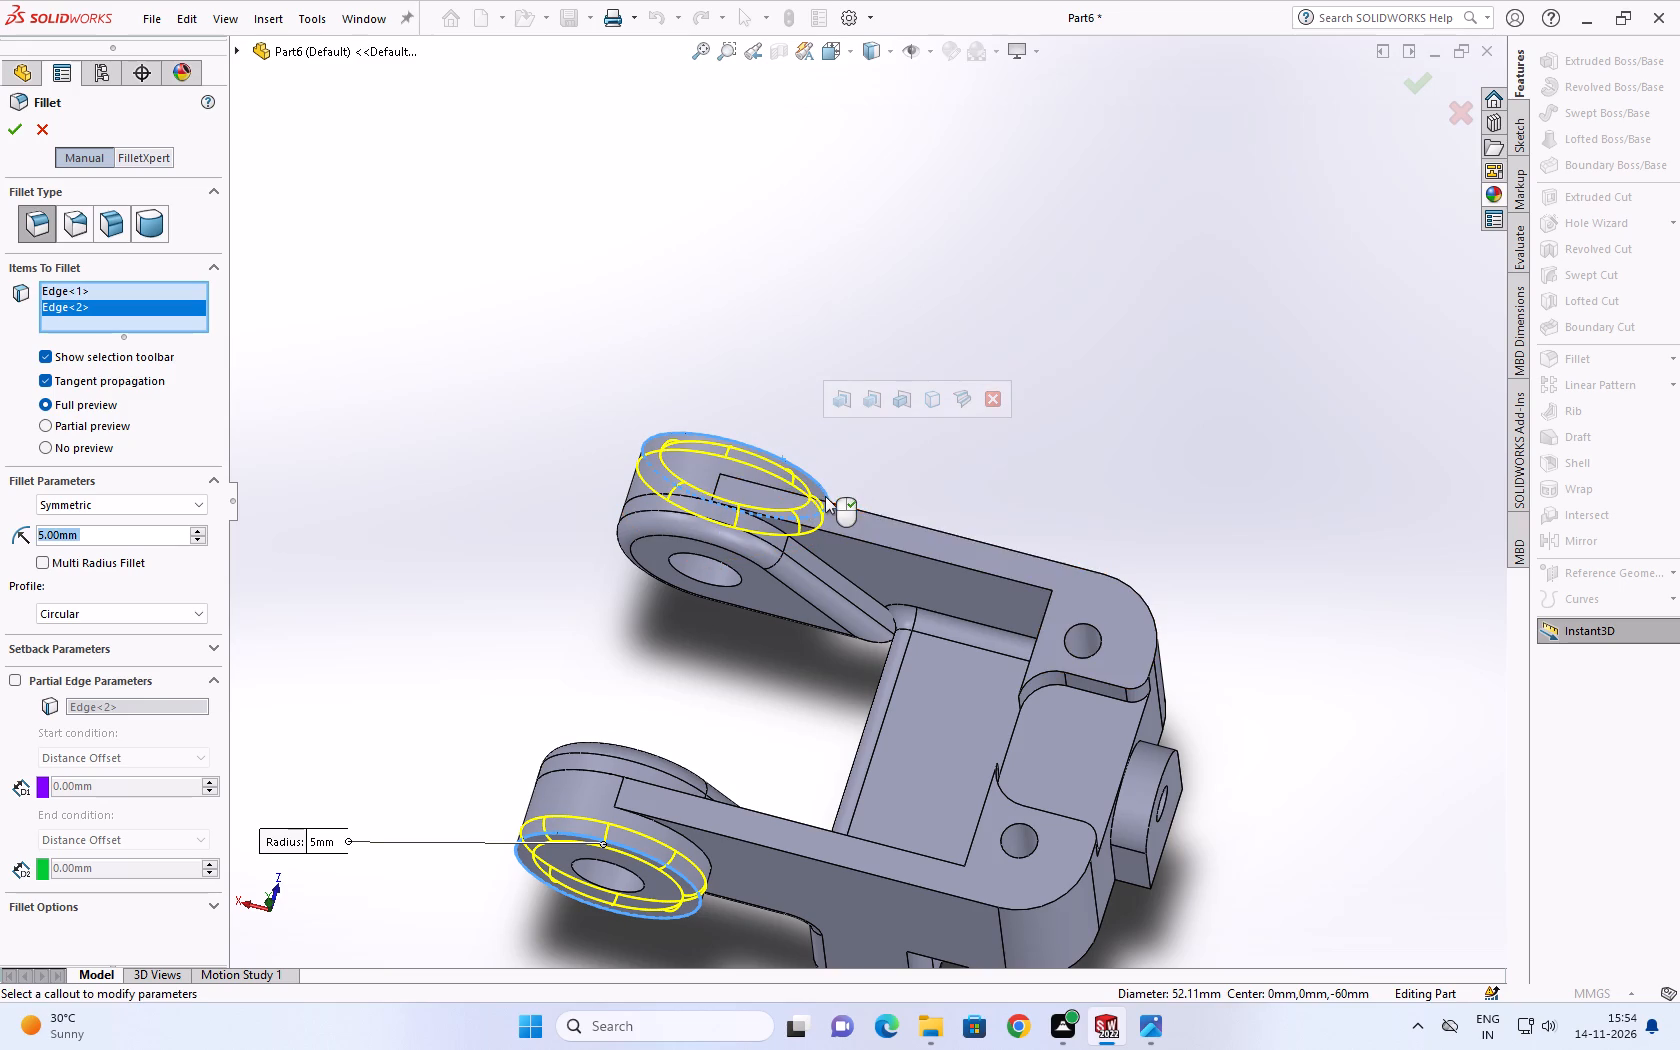
Add the rounded edge where the offset eye lug meets the block's back face to the 5 mm fillet selection.
left_click(1162, 769)
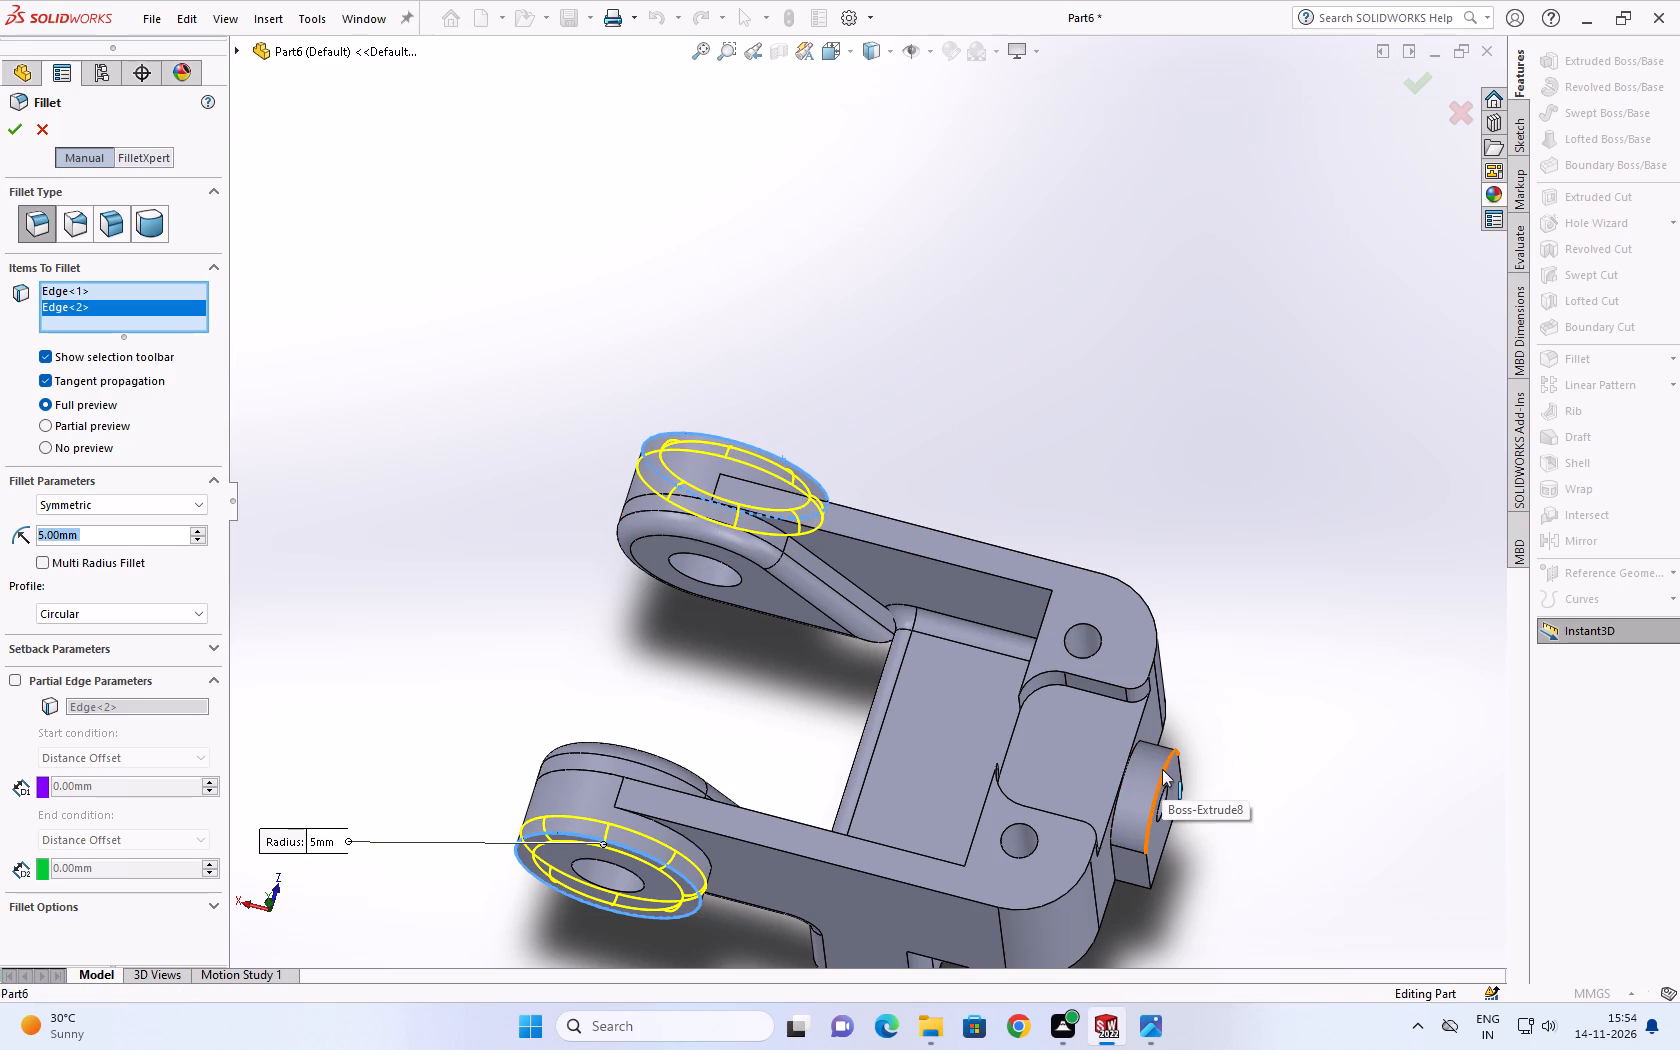
left_click(1158, 785)
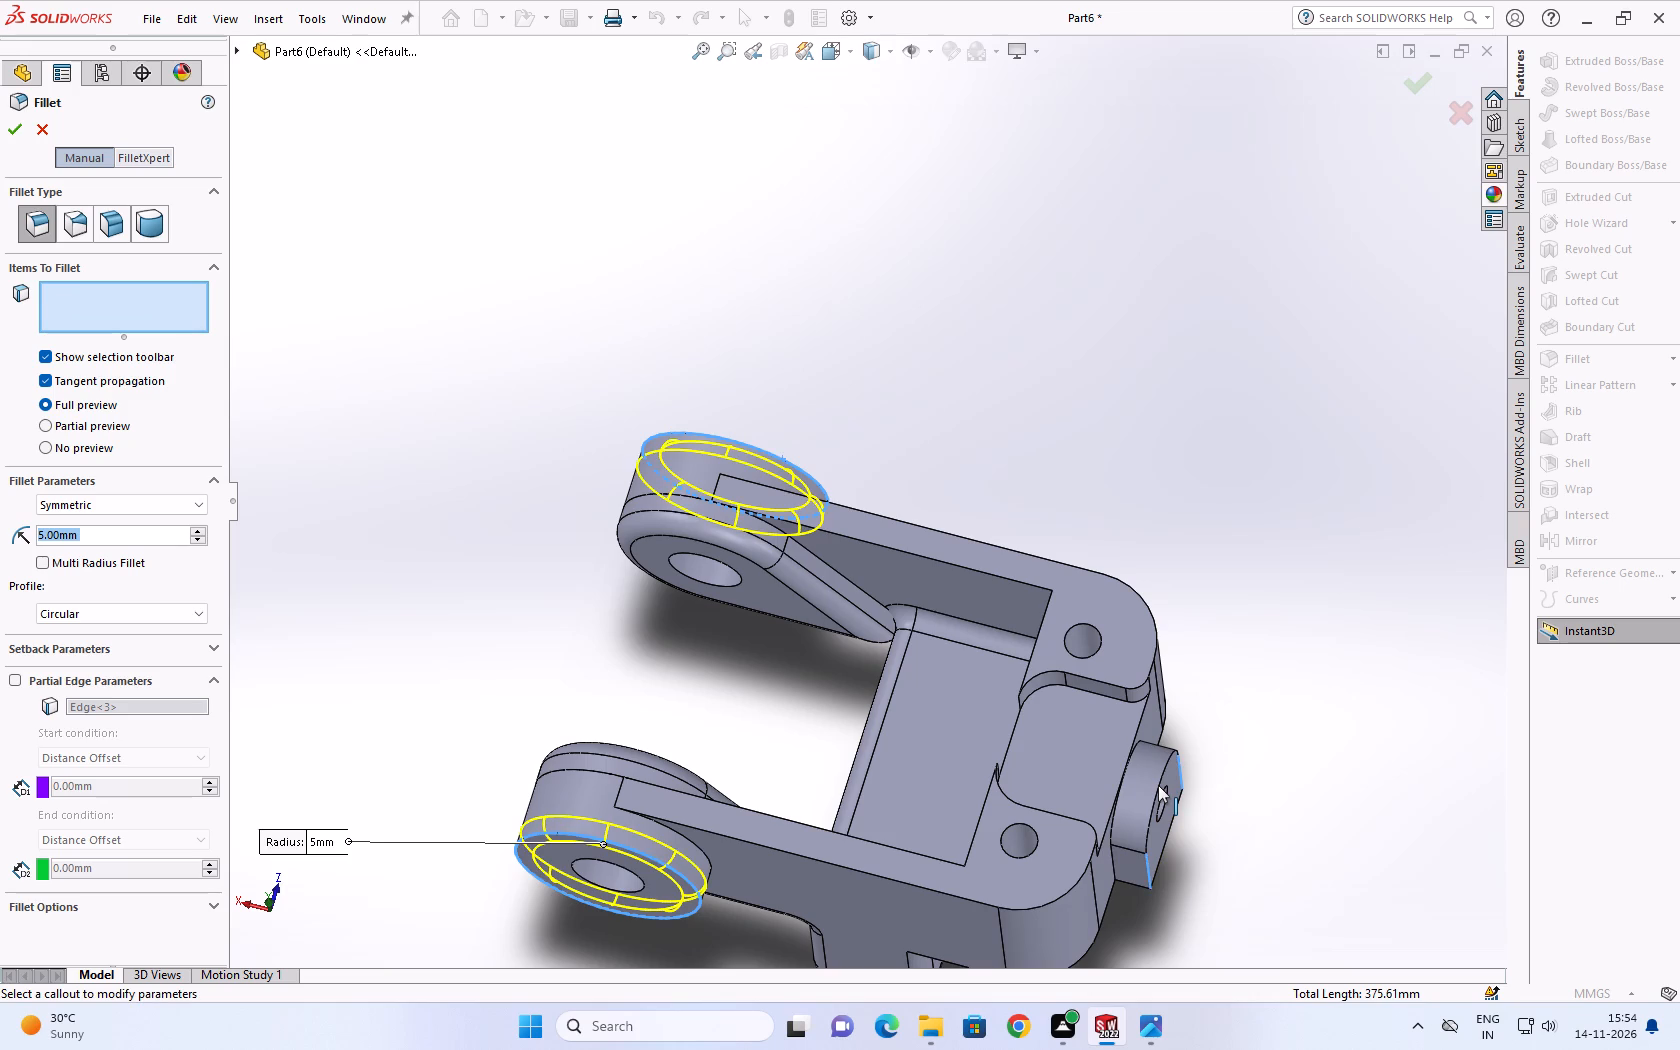
left_click(1114, 863)
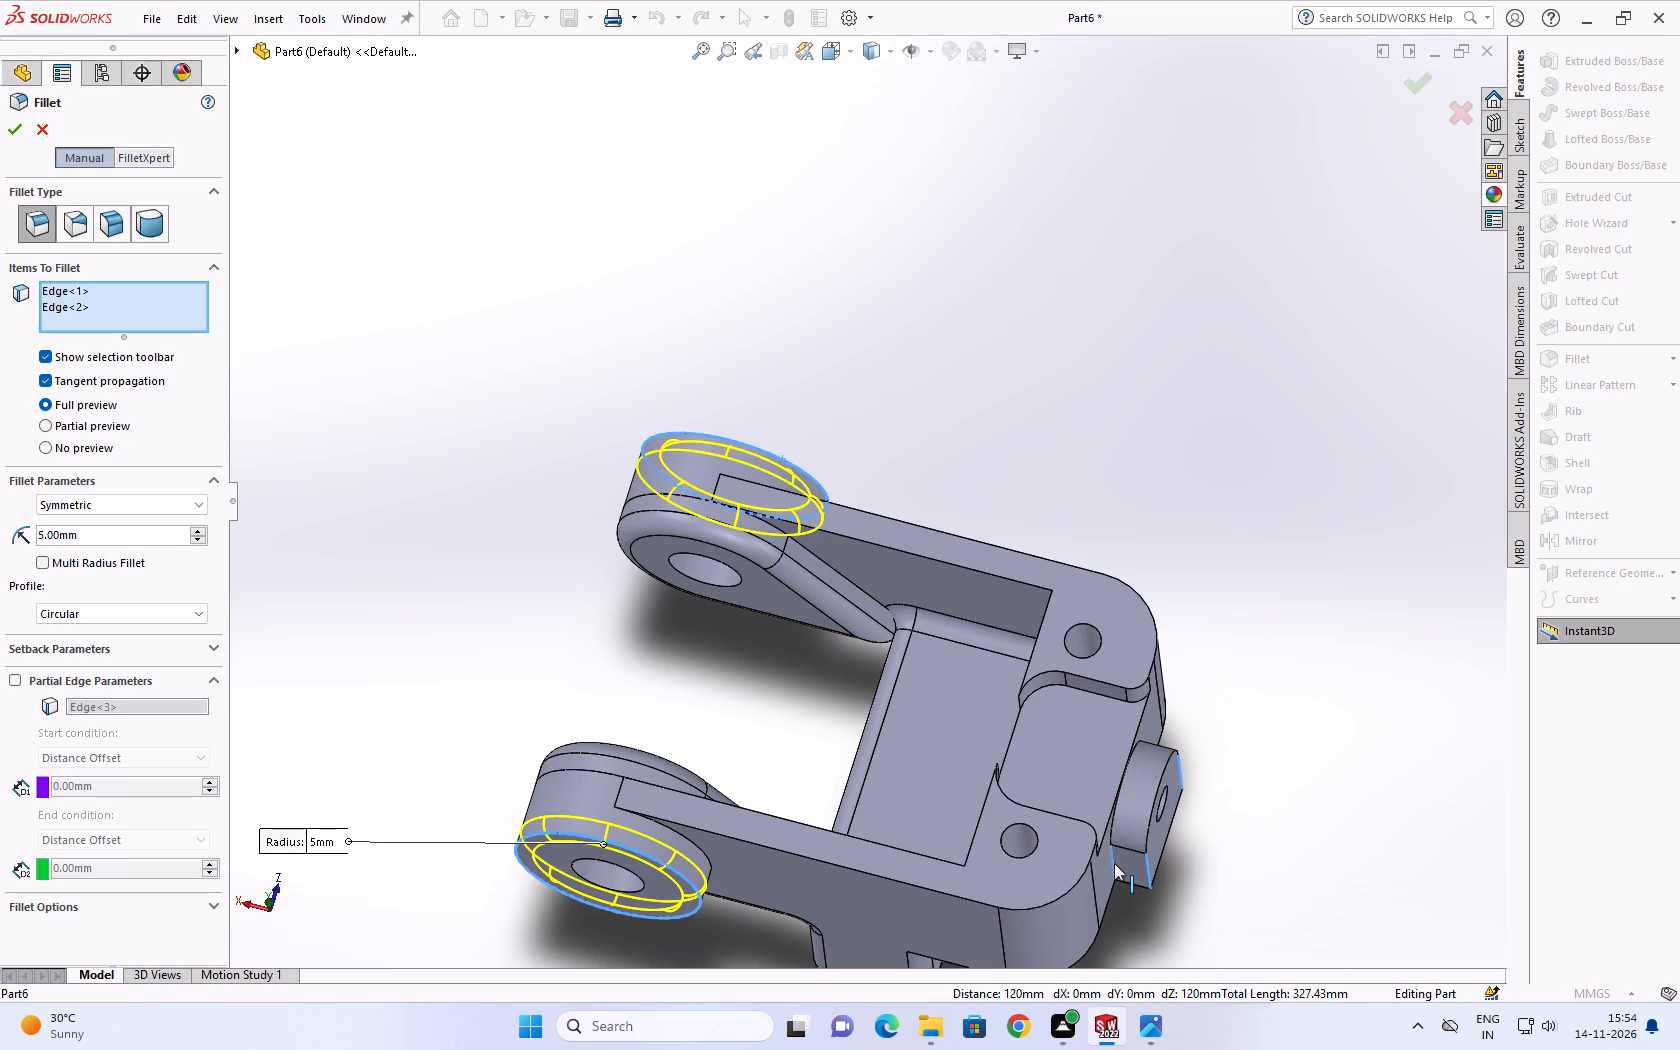
Add the straight underside edge between the two lower lugs to the 5 mm fillet and apply it.
scroll(1047, 720, "down", 2)
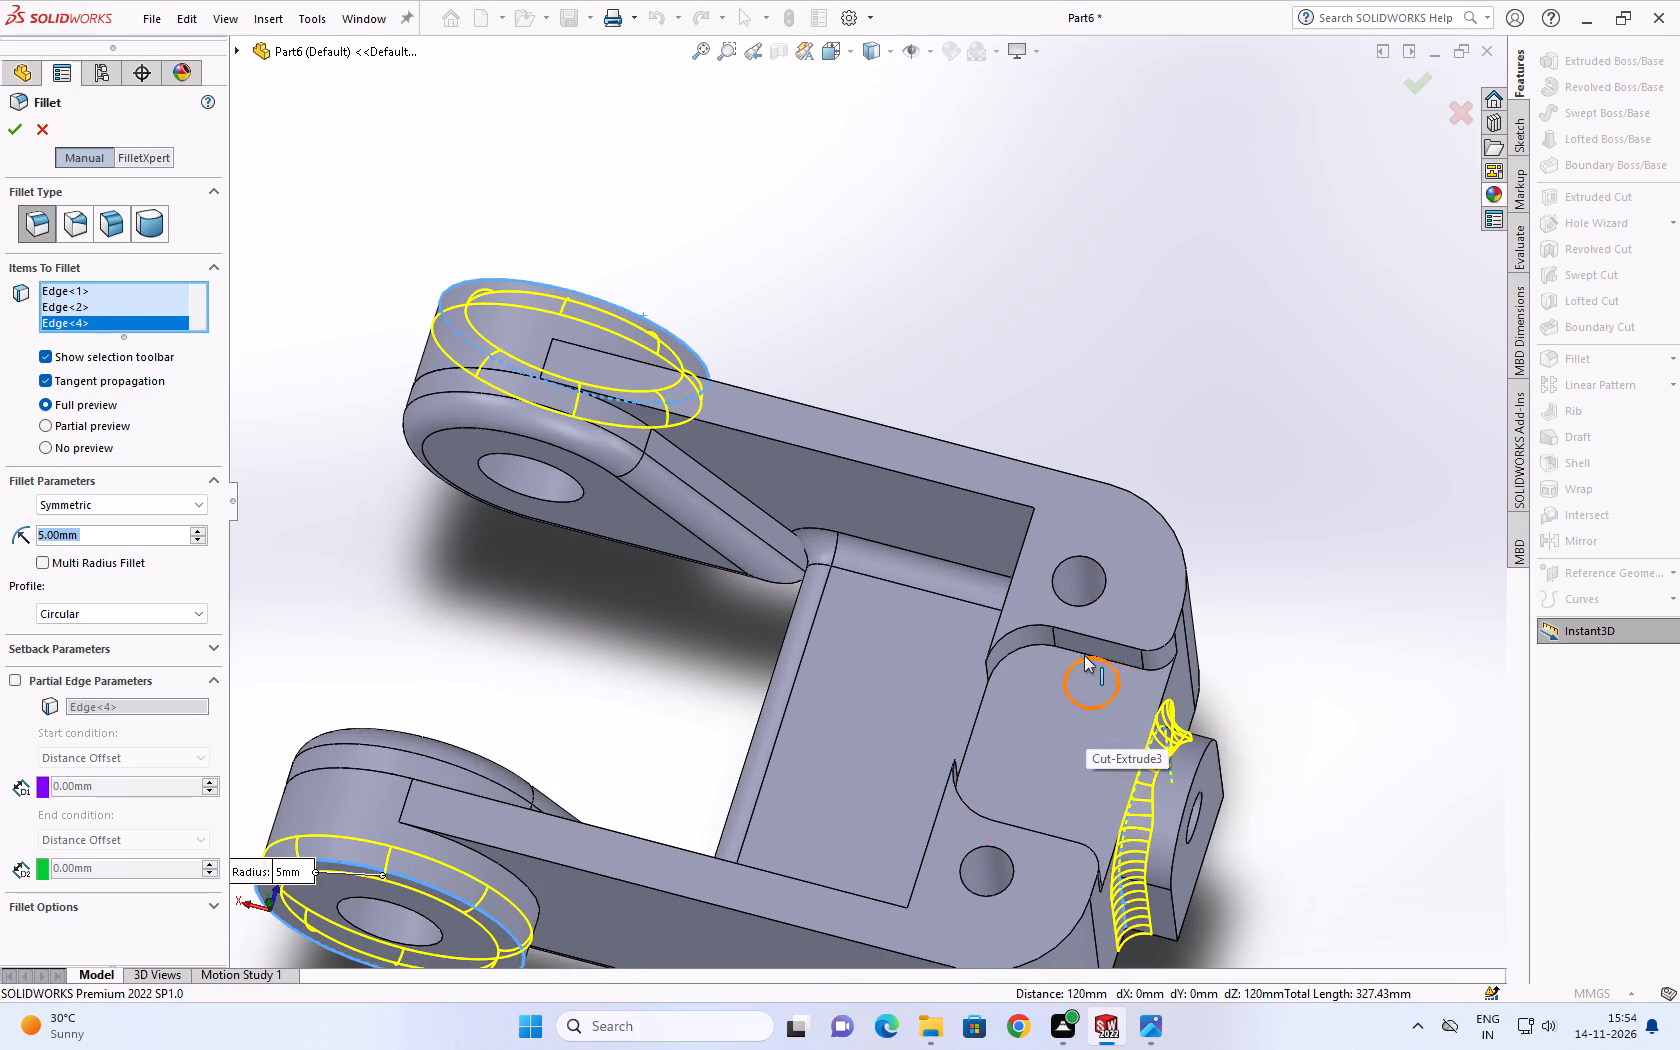
scroll(1232, 632, "down", 3)
middle_click_drag(1135, 646, 913, 649)
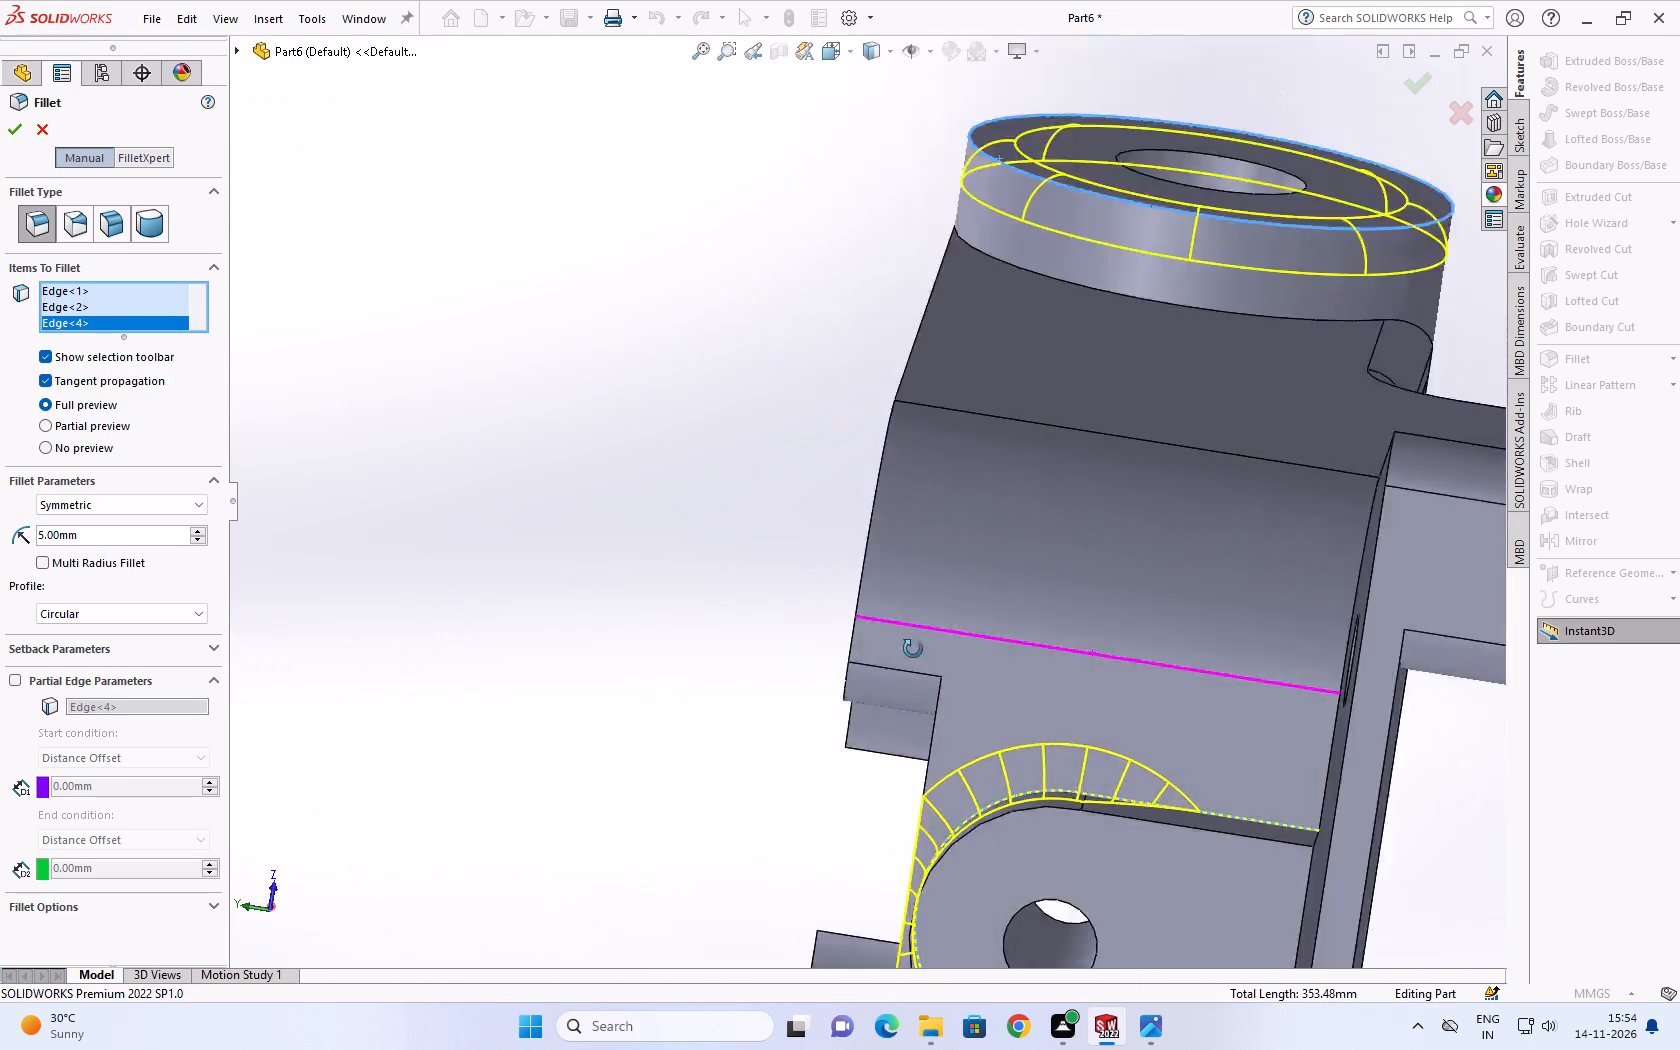
middle_click_drag(913, 649, 840, 506)
scroll(916, 606, "up", 6)
scroll(1070, 649, "down", 2)
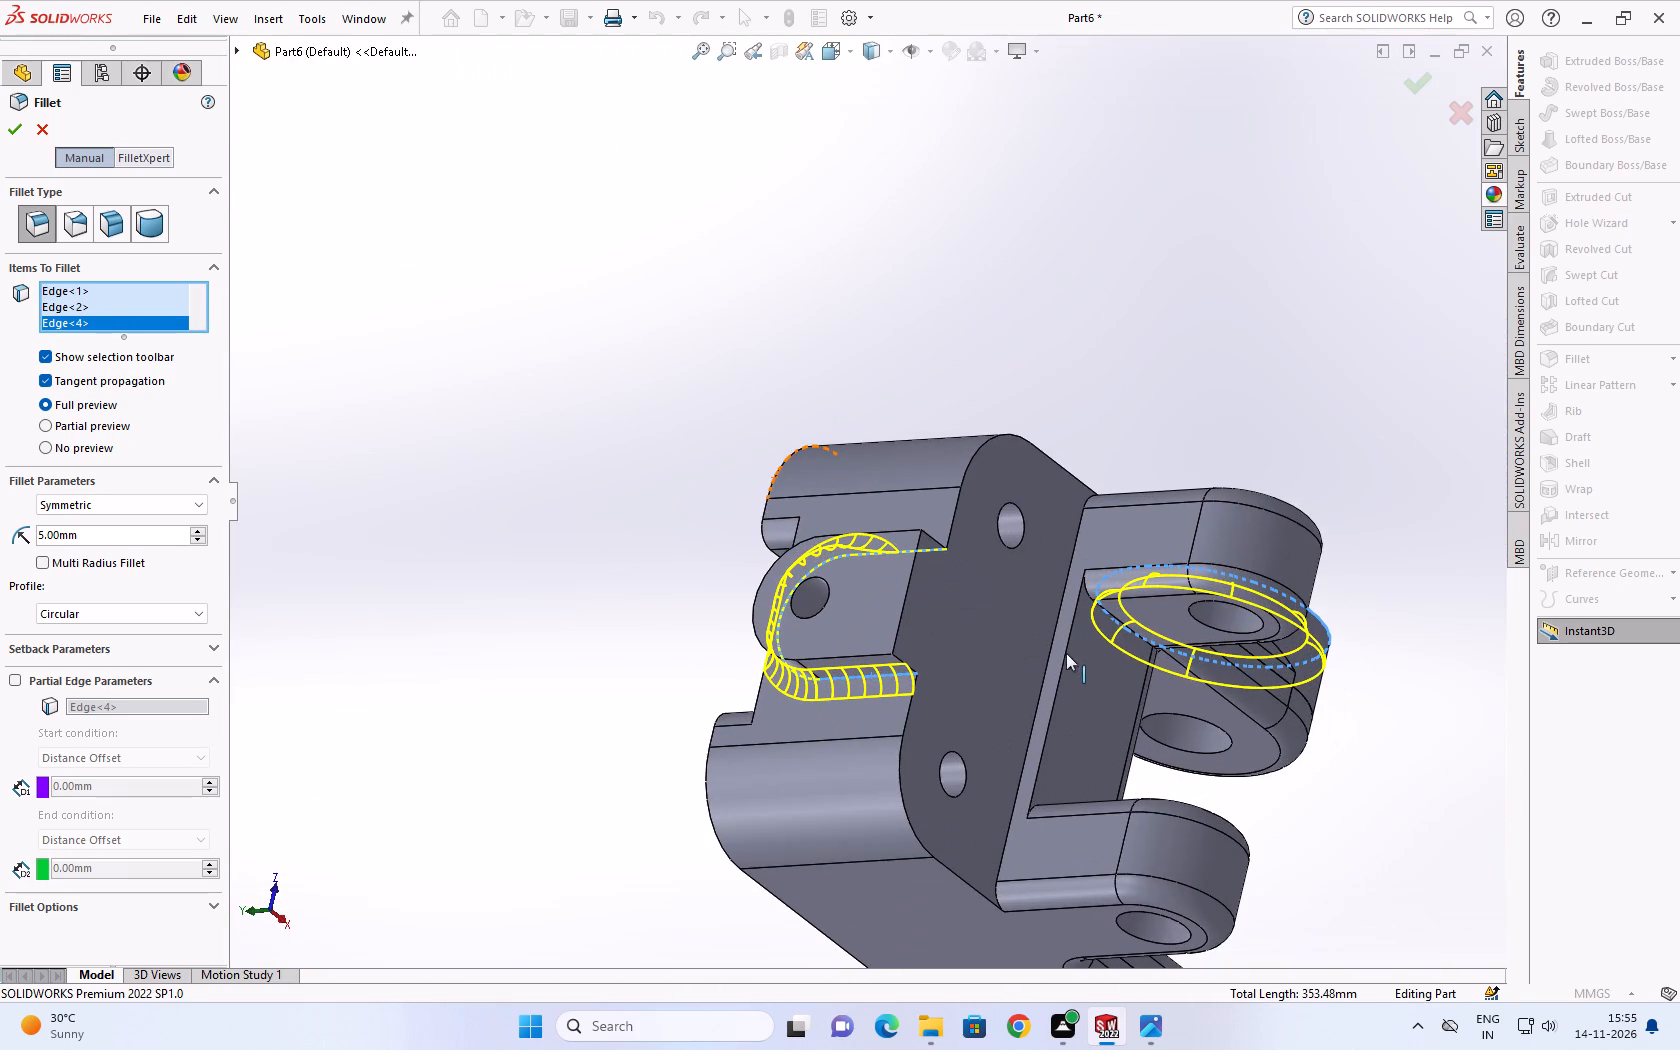
left_click(1047, 661)
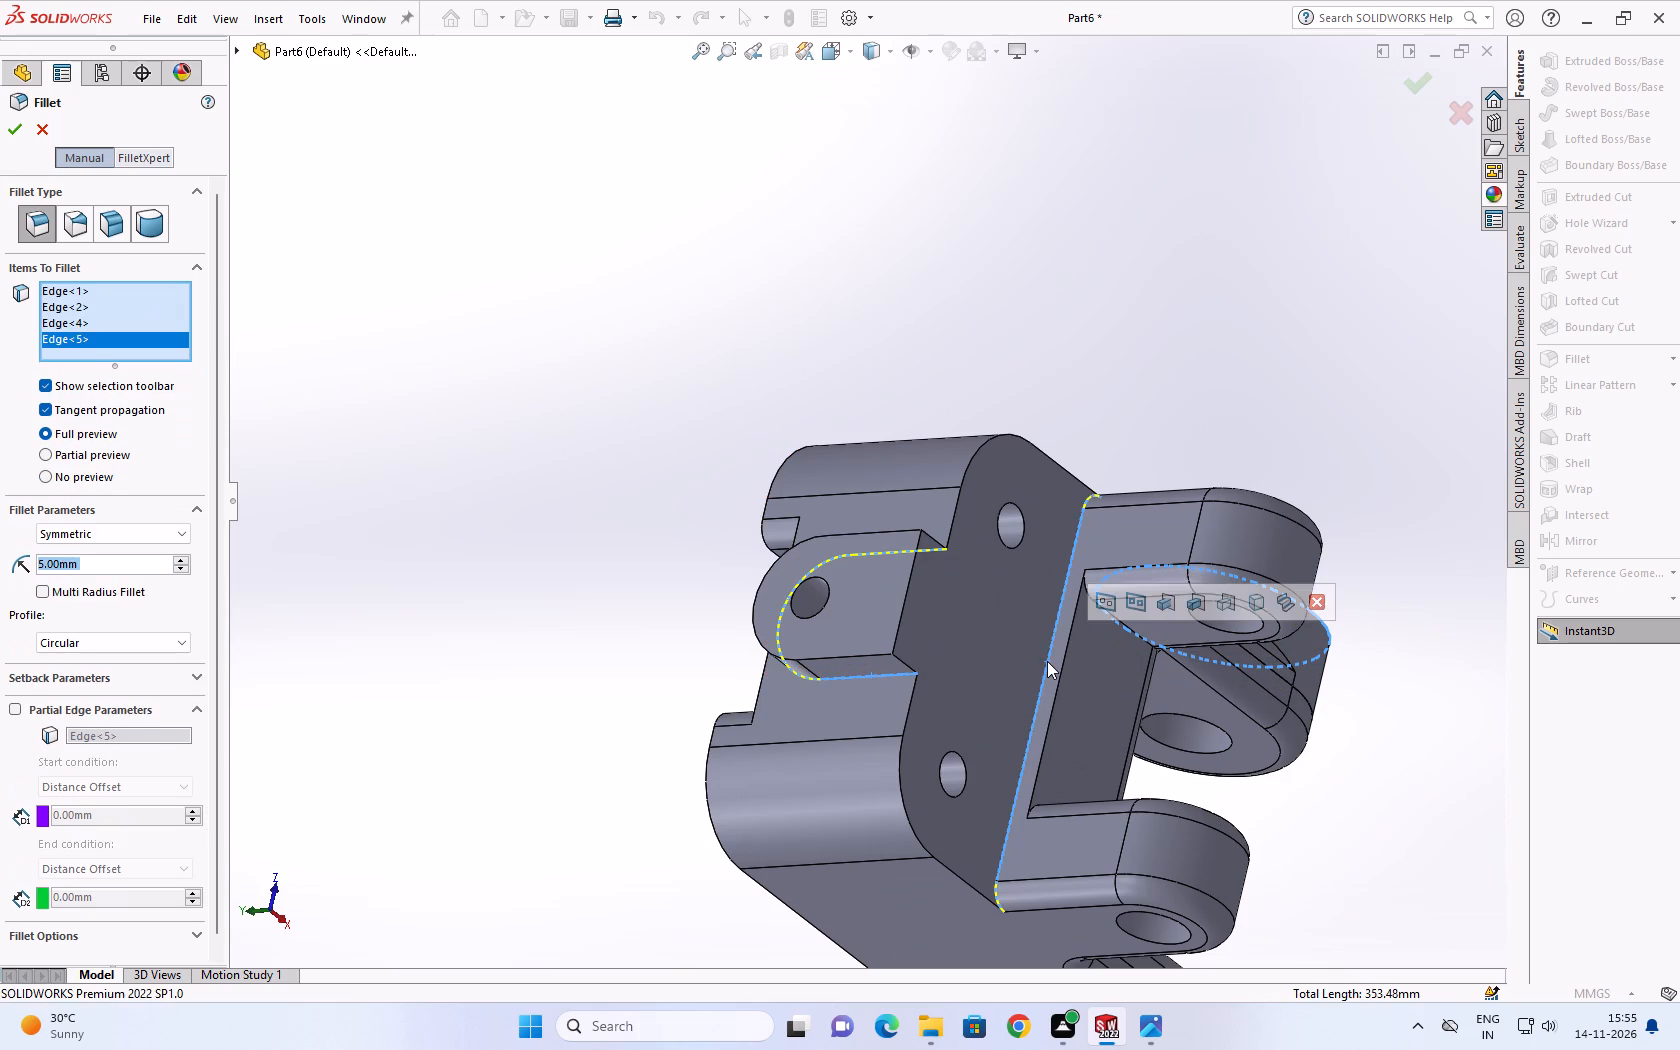
left_click(1047, 661)
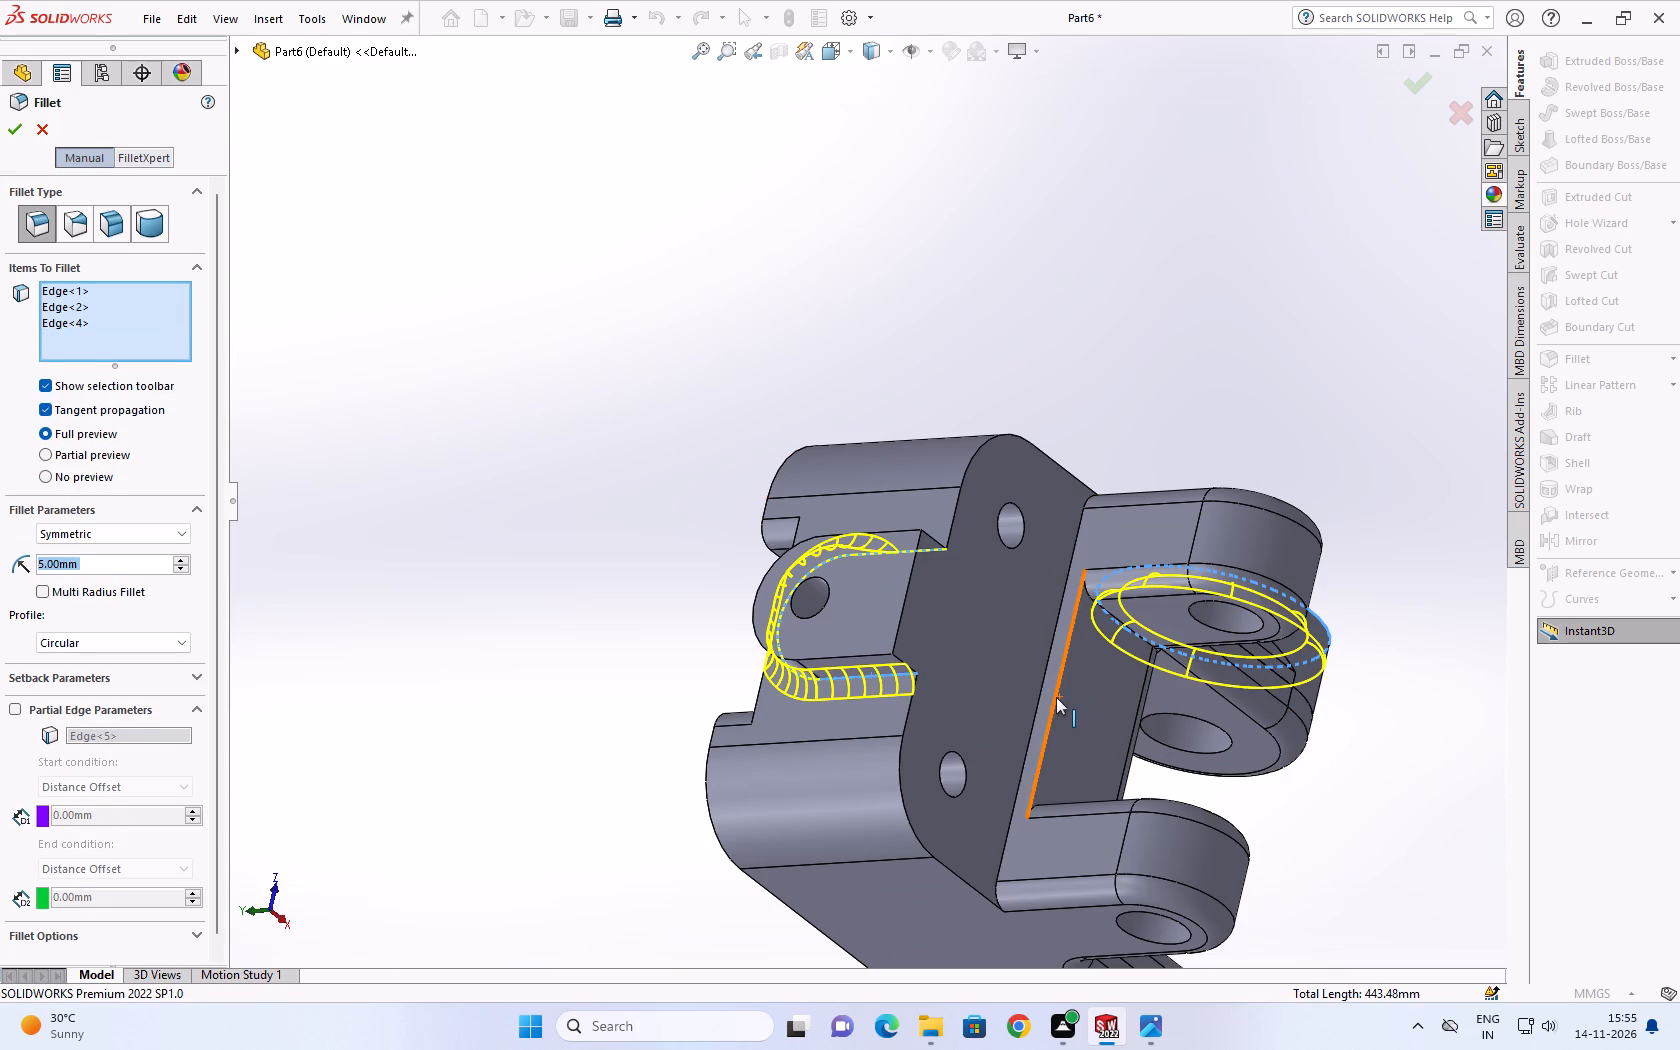
left_click(1056, 697)
scroll(1103, 640, "down", 1)
middle_click_drag(1103, 640, 1120, 735)
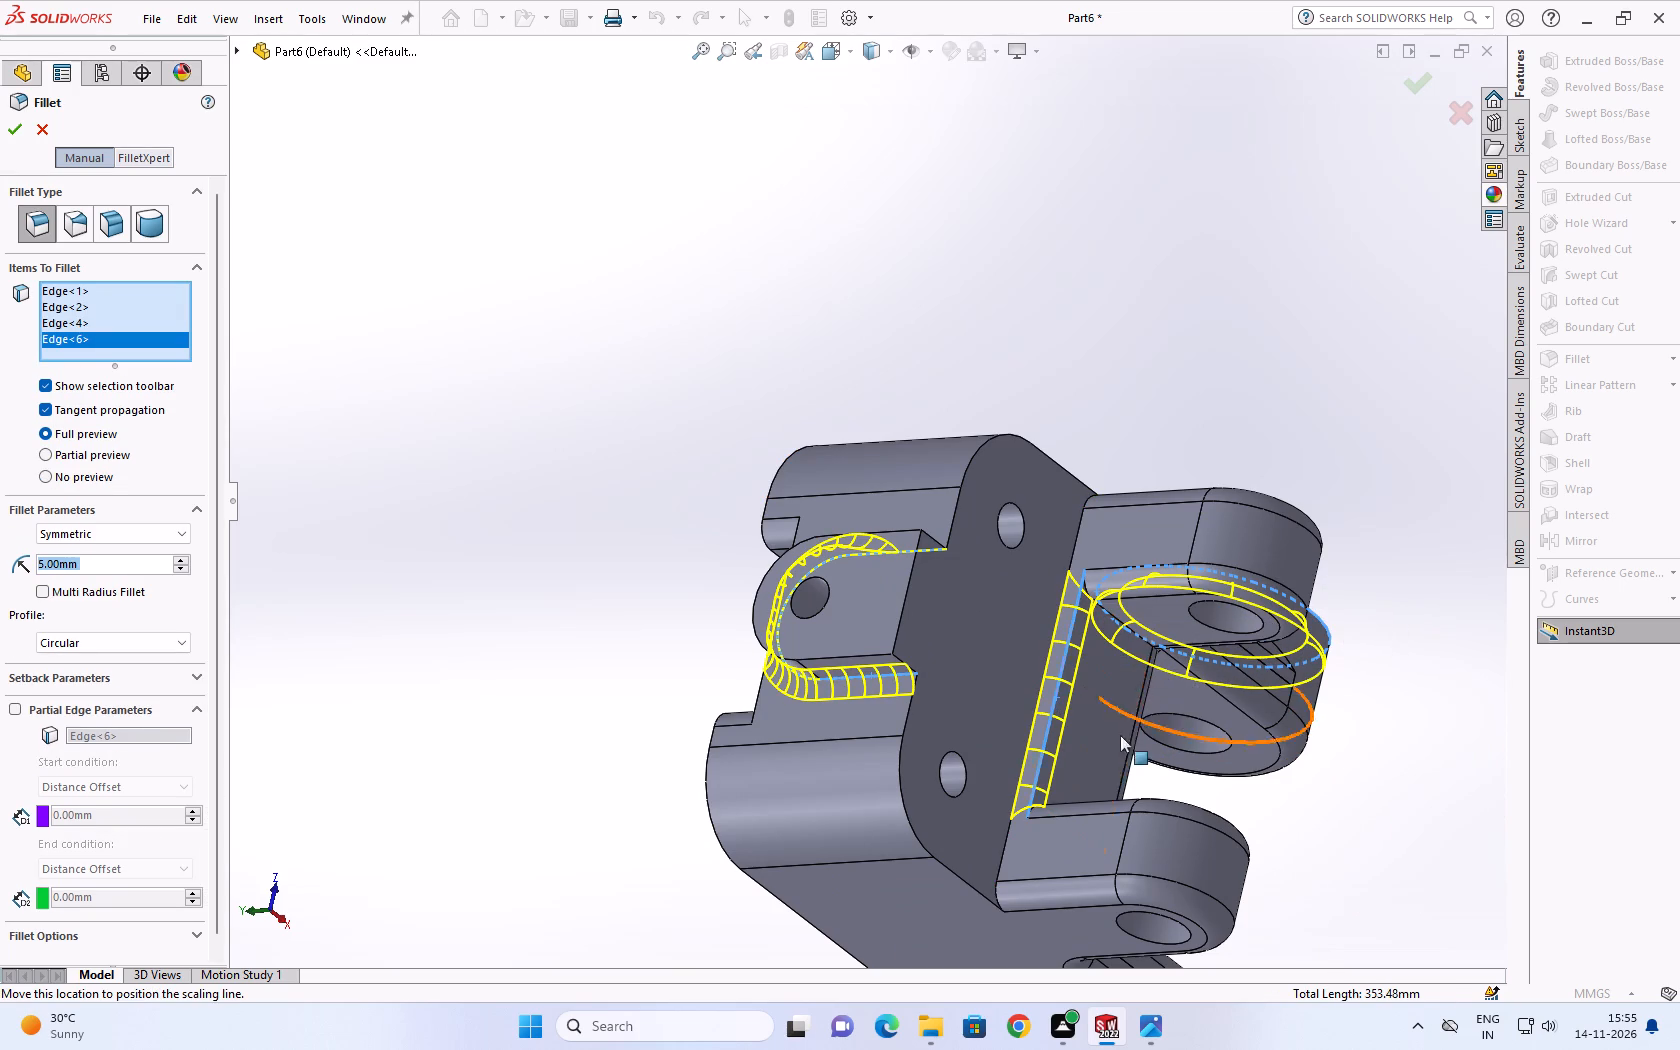
middle_click_drag(1120, 735, 1130, 805)
middle_click_drag(1123, 700, 921, 800)
scroll(1115, 701, "down", 1)
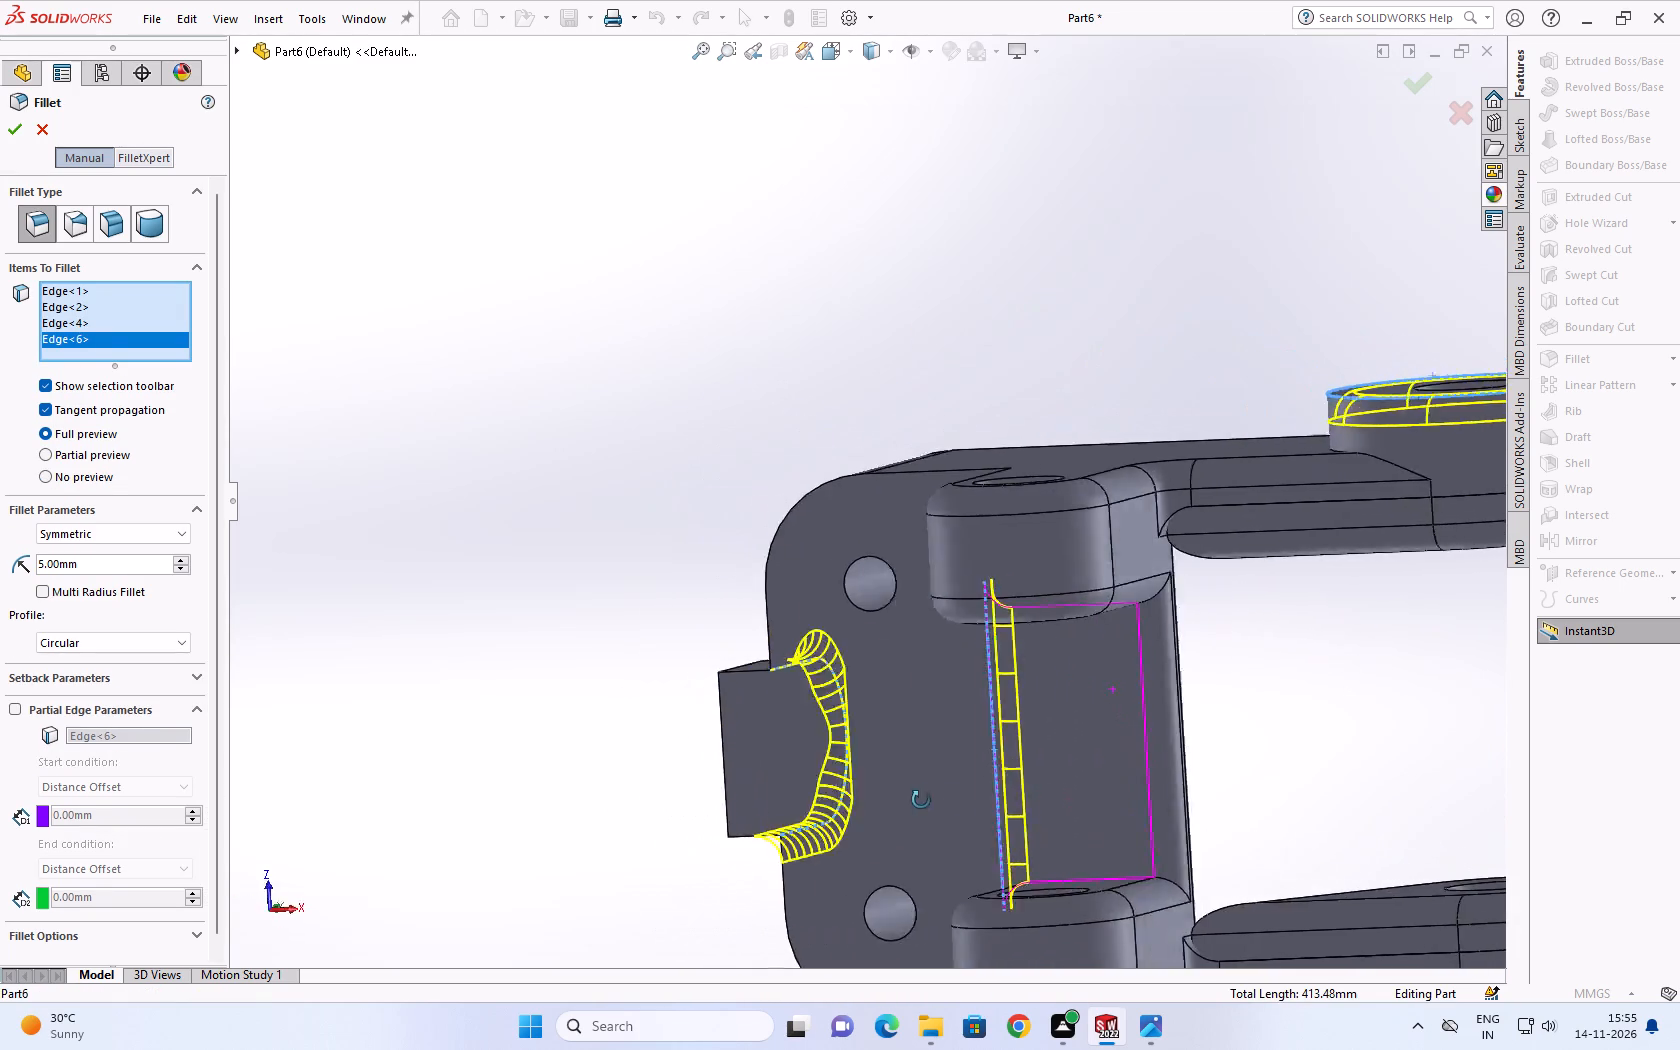
middle_click_drag(921, 800, 917, 242)
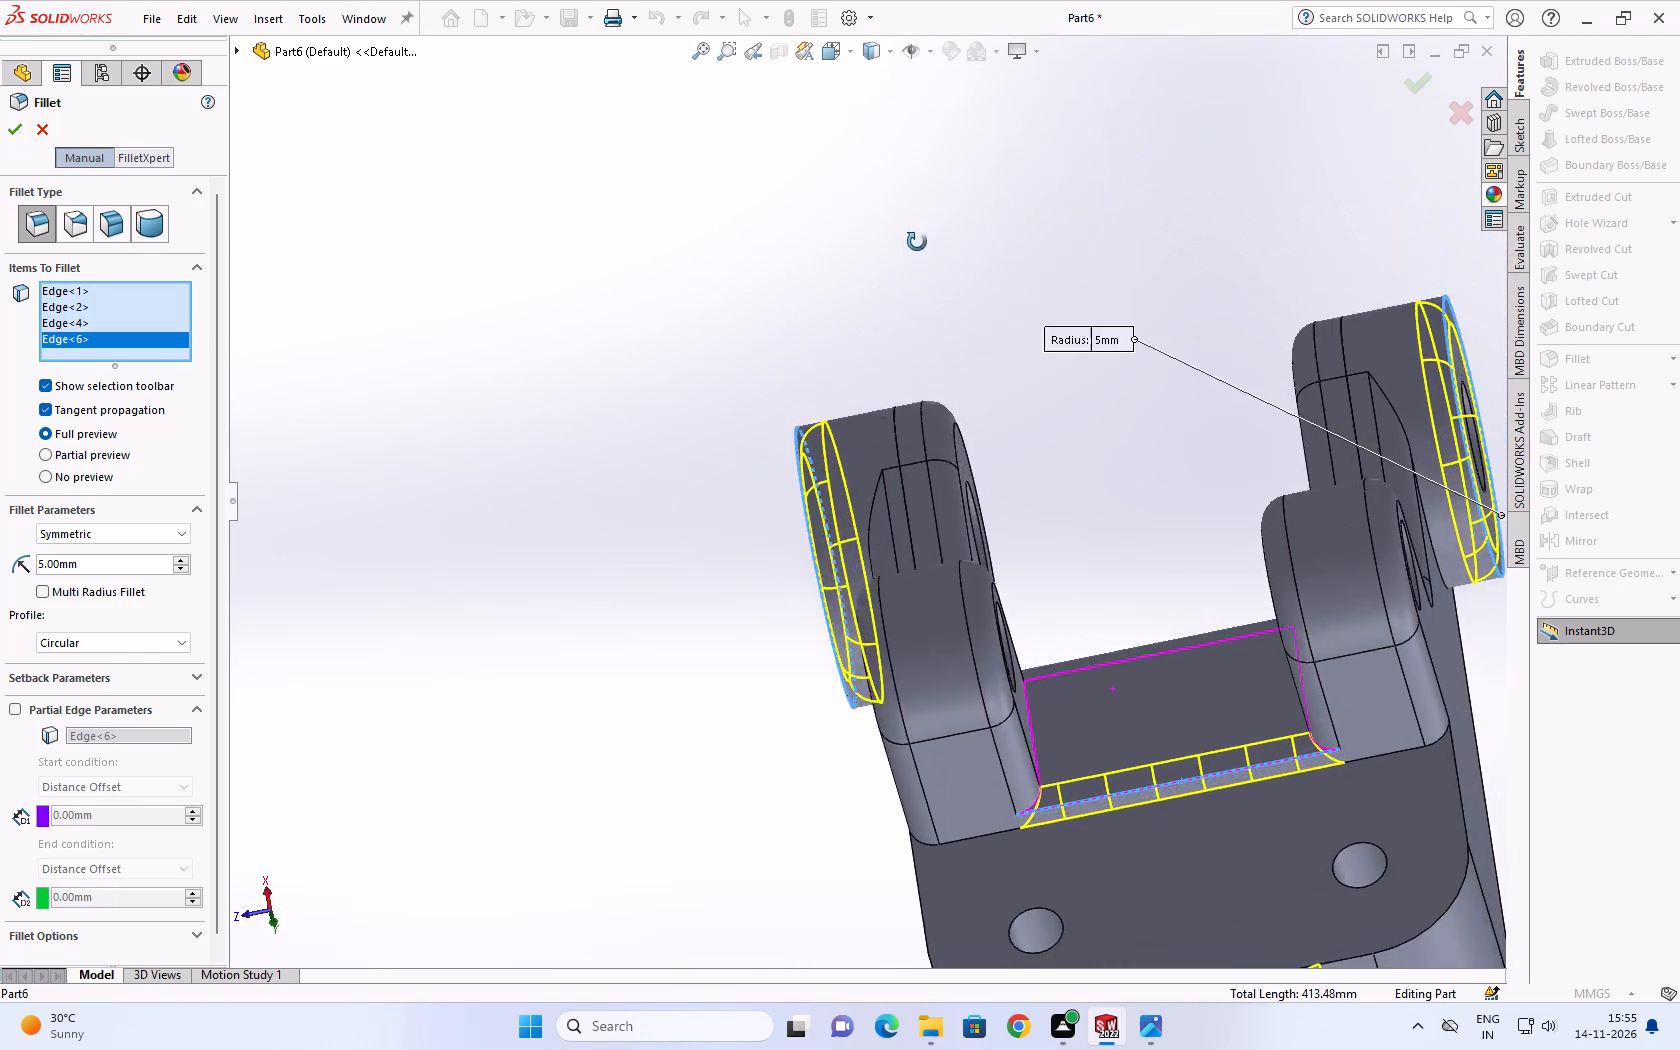
middle_click_drag(917, 242, 701, 165)
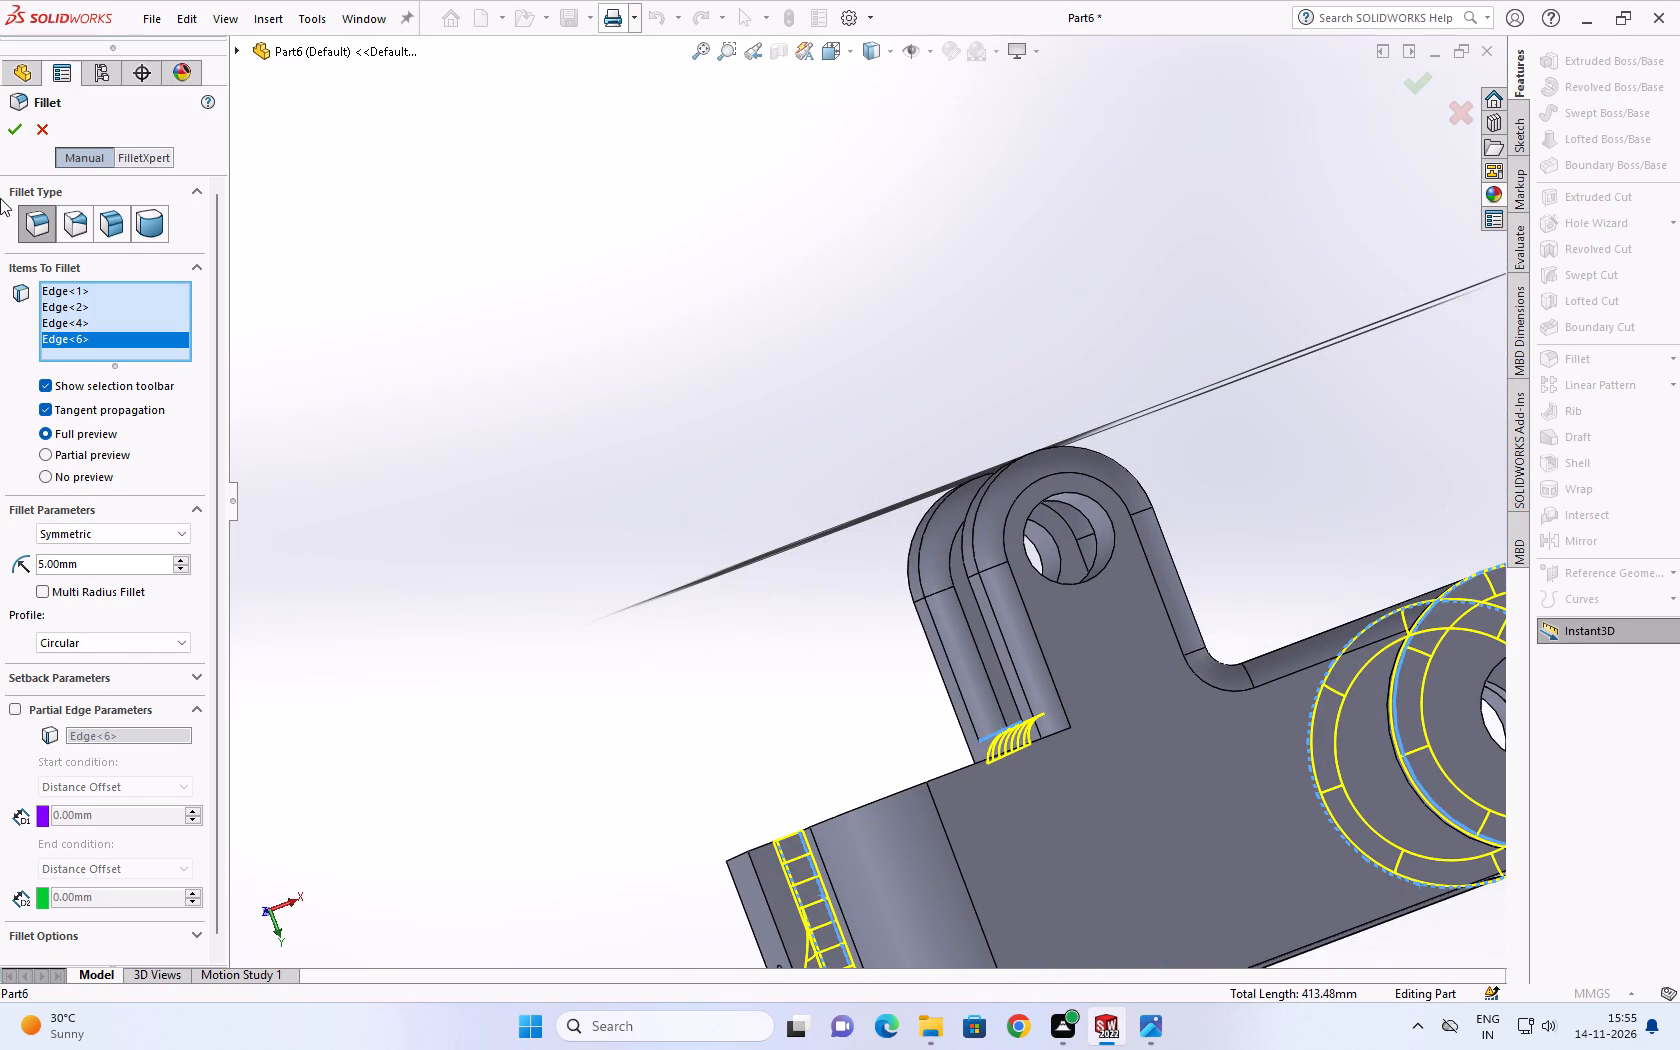
left_click(9, 132)
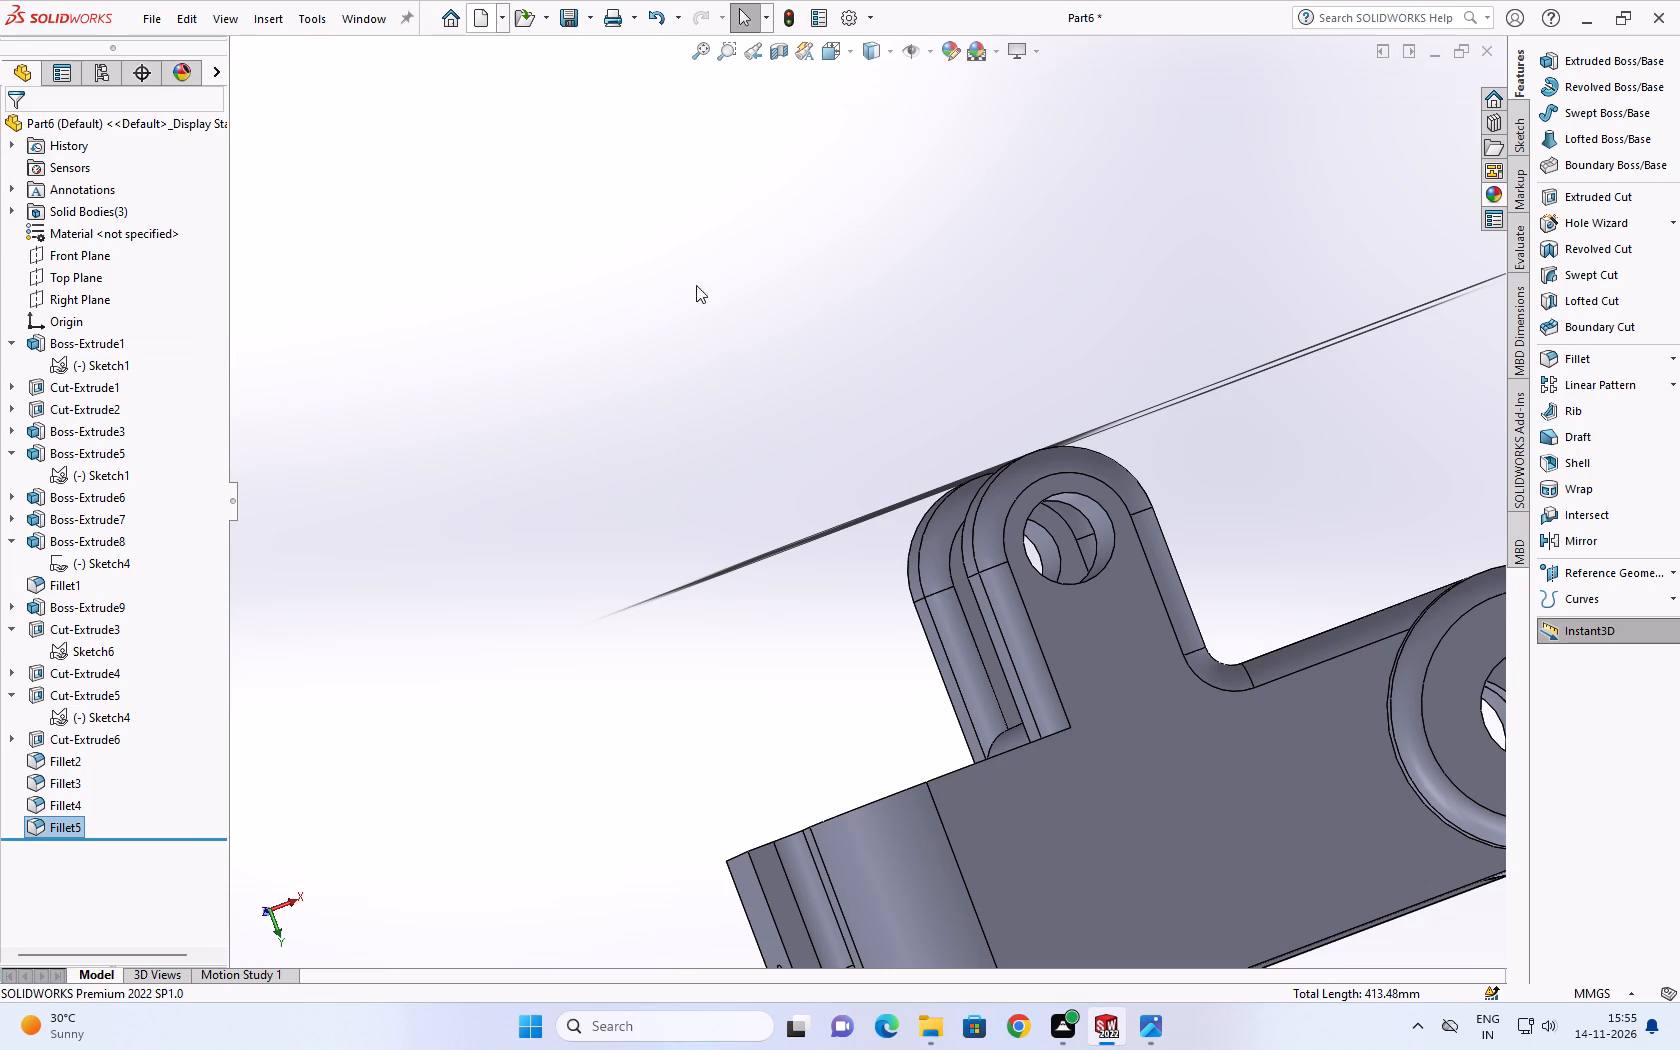
Examine the filleted block around the pocket, fork eyes and lugs for edges that still need rounding.
scroll(693, 572, "up", 2)
scroll(1036, 628, "down", 4)
middle_click_drag(1091, 581, 919, 87)
scroll(942, 189, "up", 1)
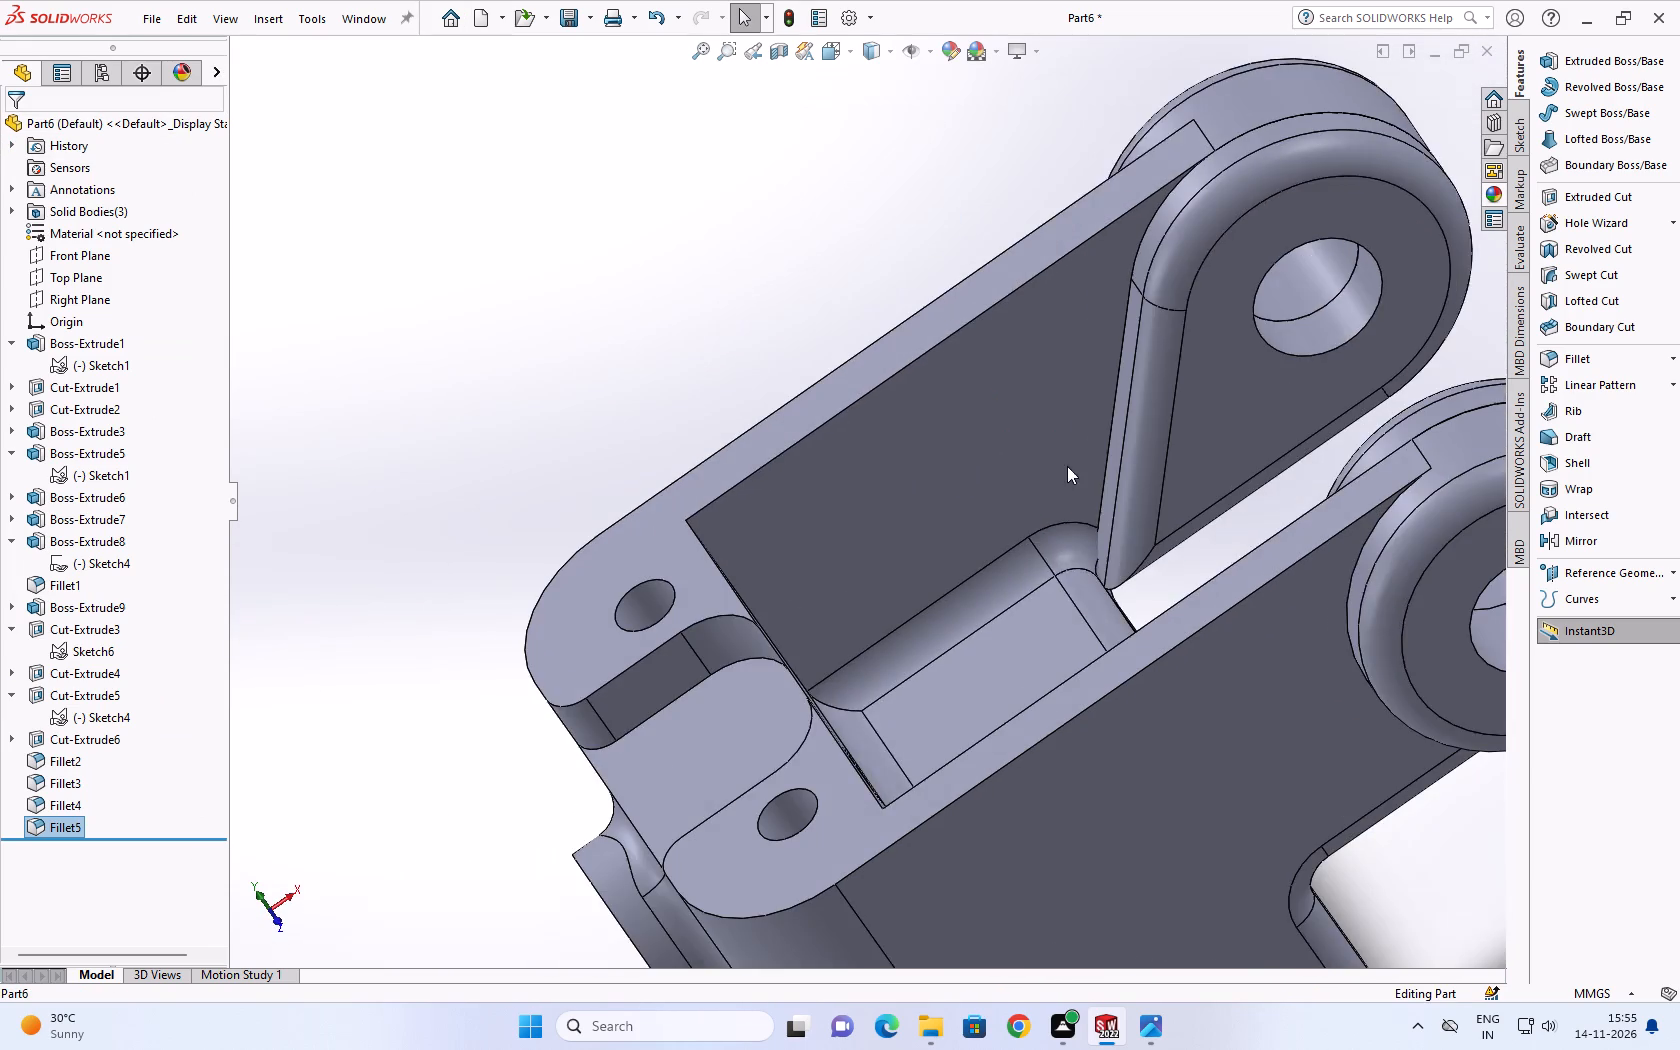
scroll(1067, 466, "up", 2)
scroll(1048, 679, "up", 1)
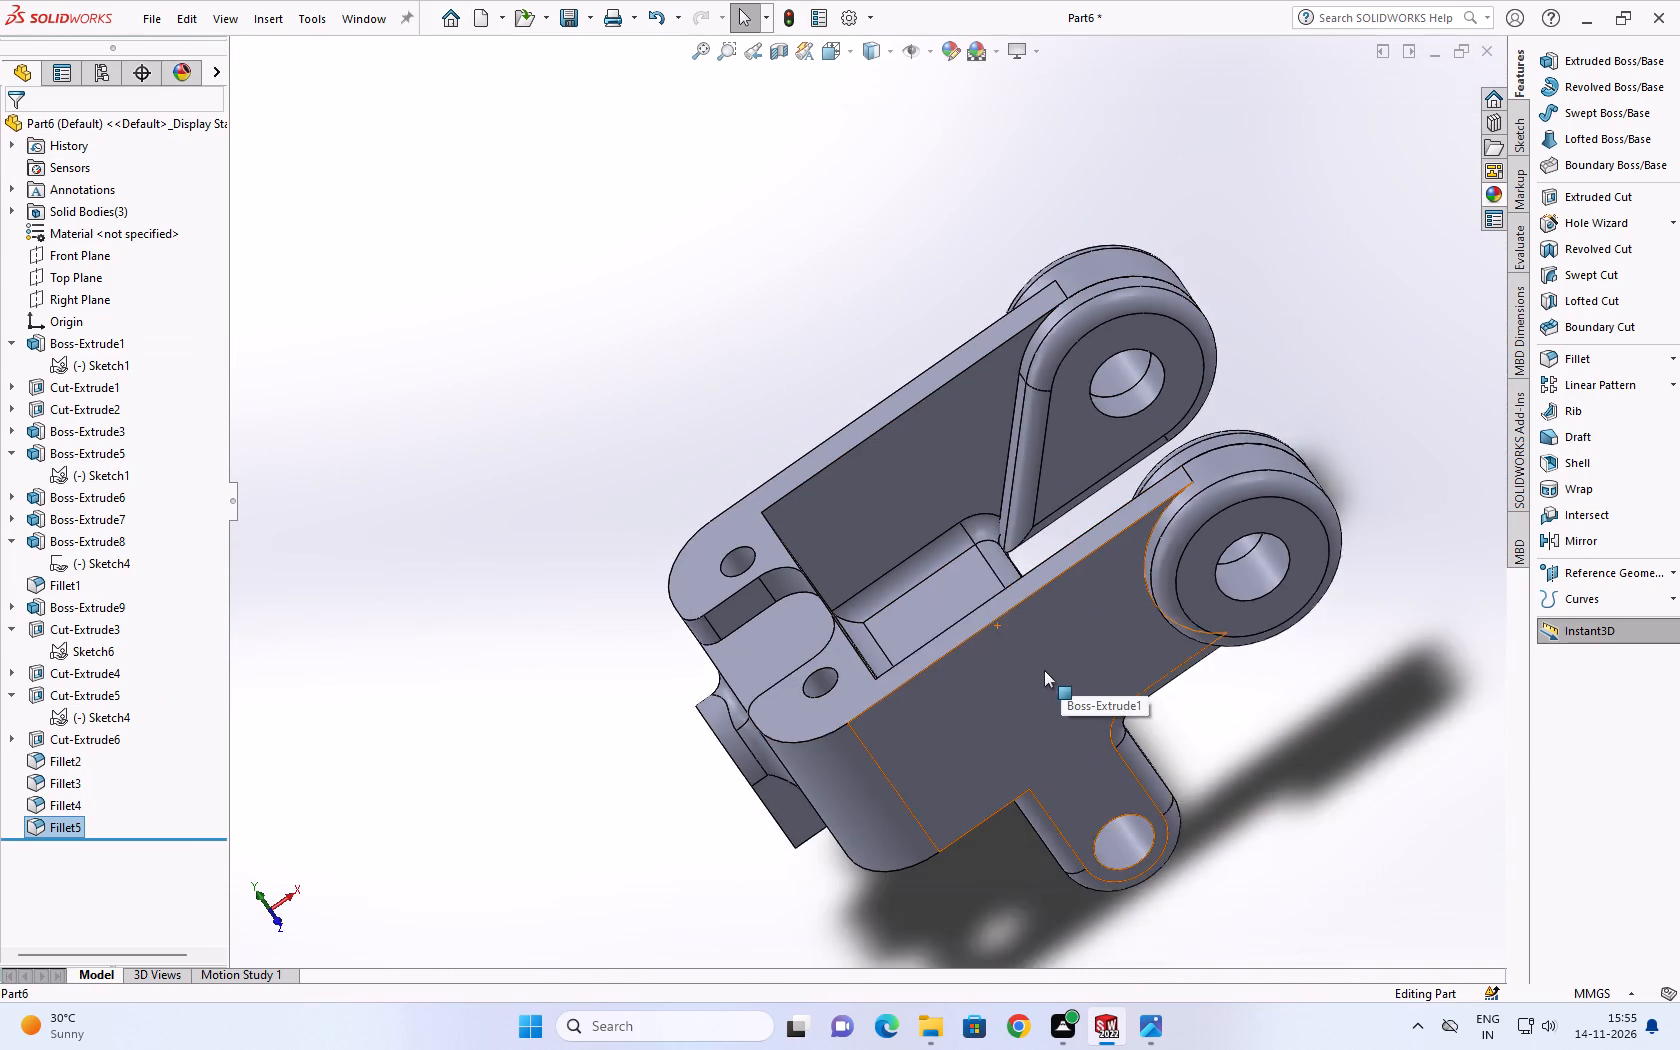
scroll(1044, 670, "up", 1)
scroll(925, 614, "down", 1)
scroll(881, 505, "down", 2)
scroll(919, 622, "up", 1)
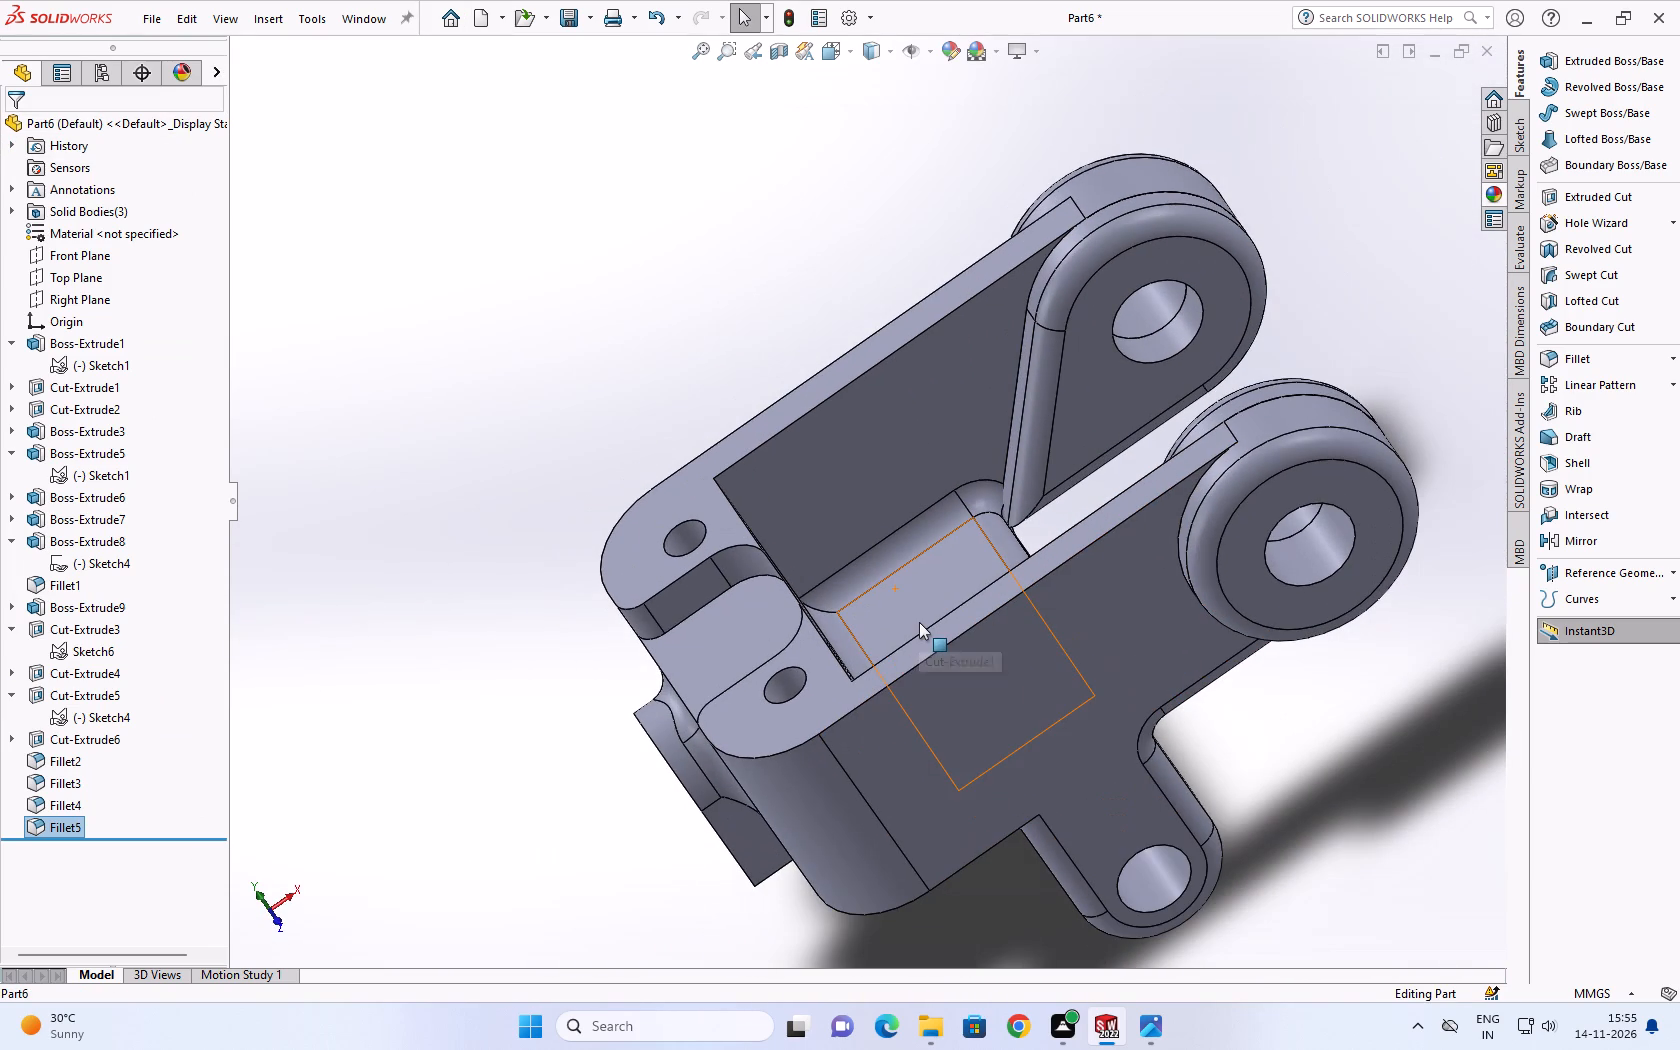
scroll(919, 622, "down", 1)
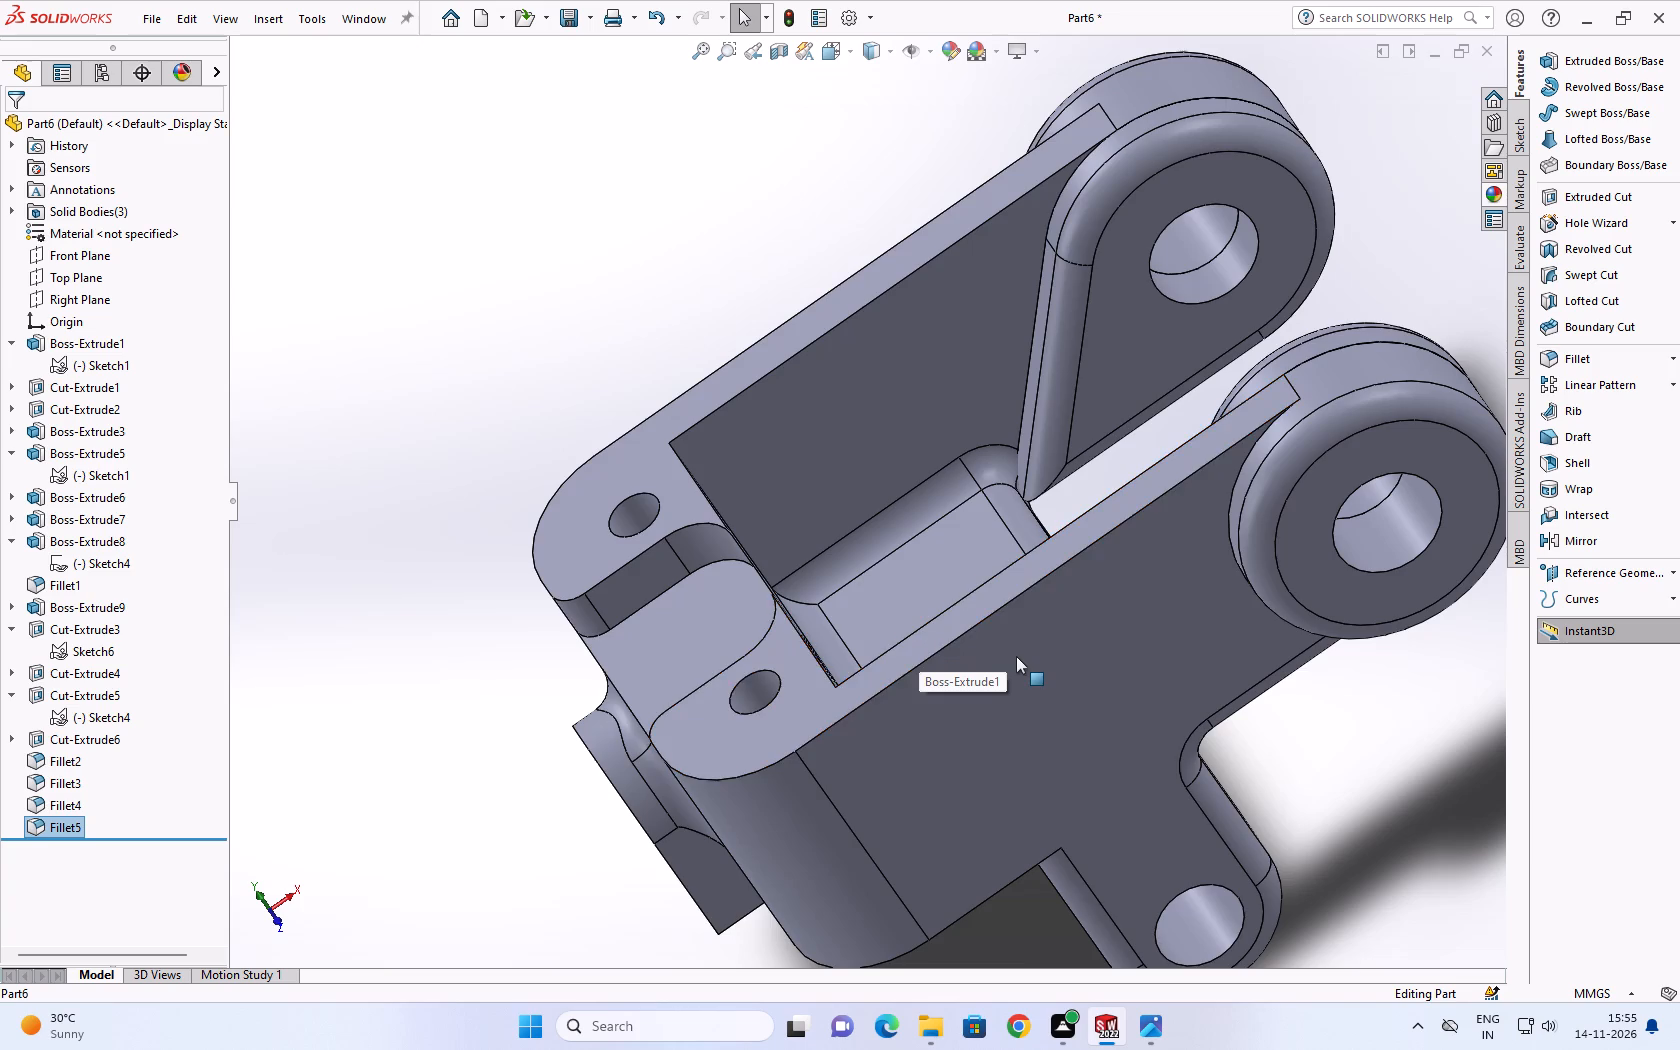
scroll(1027, 659, "up", 1)
scroll(1135, 717, "up", 2)
scroll(1070, 642, "down", 2)
scroll(863, 518, "down", 1)
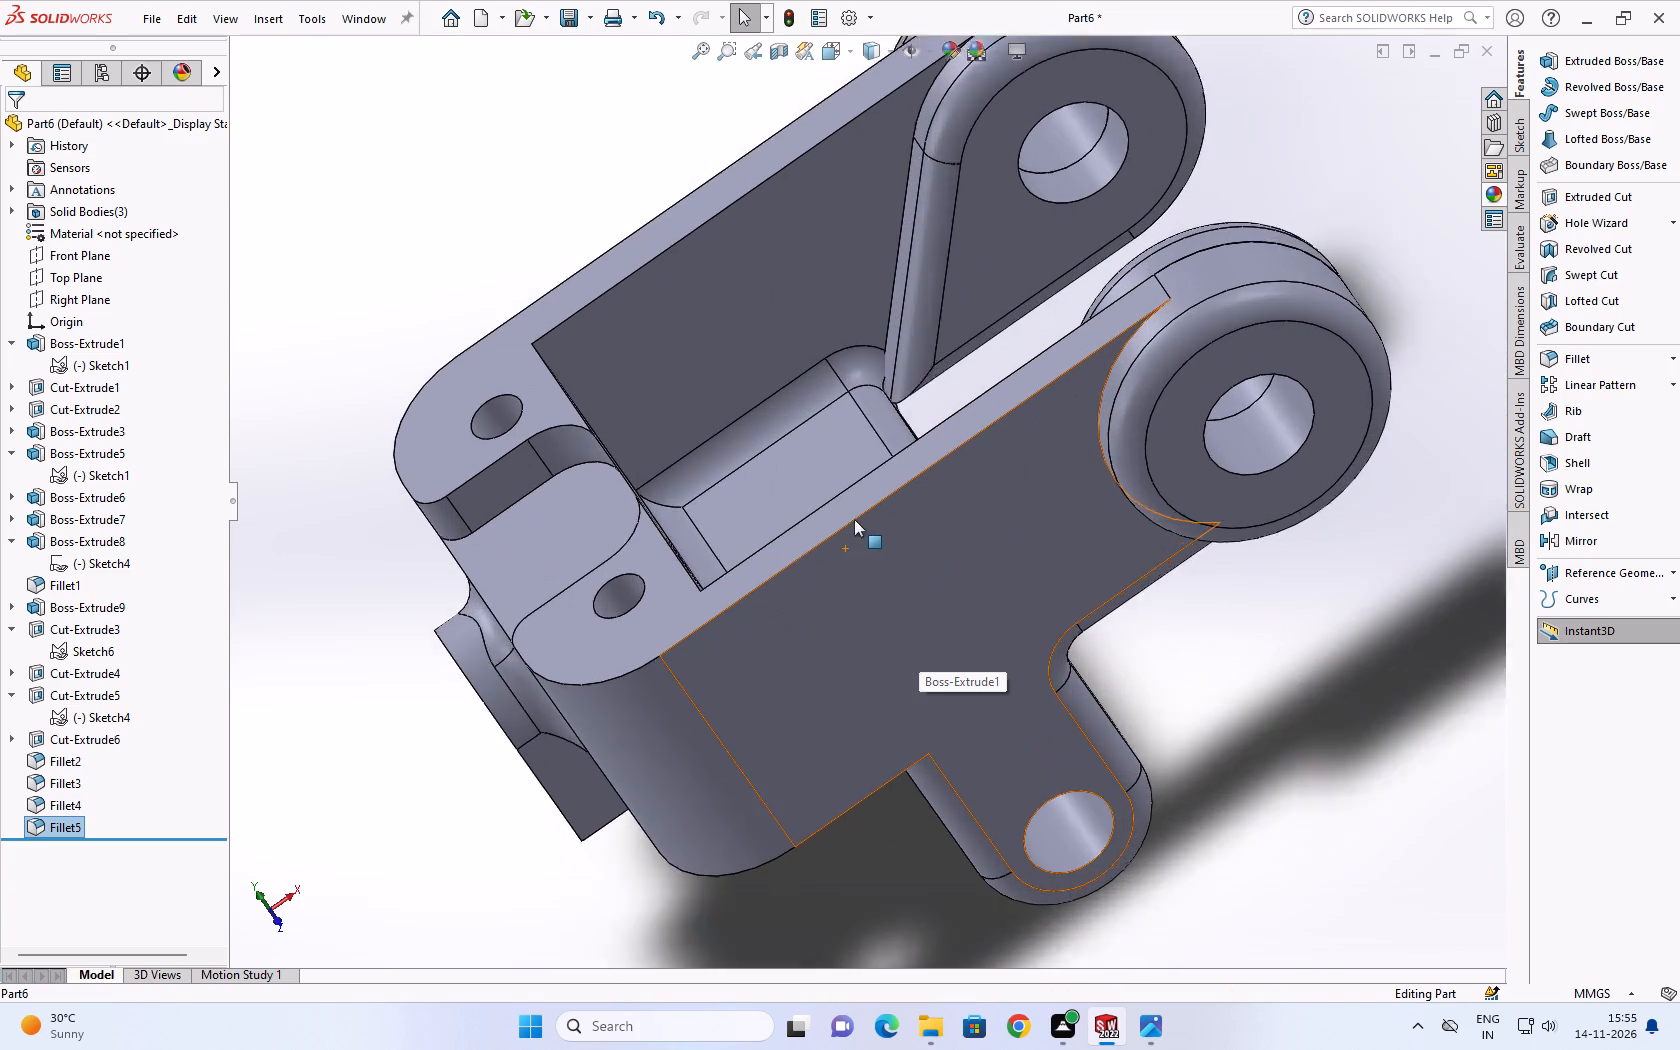
scroll(854, 519, "down", 1)
Start a new symmetric fillet and select the straight floor edges on both sides of the notch between the two holed corners.
middle_click_drag(753, 533, 813, 681)
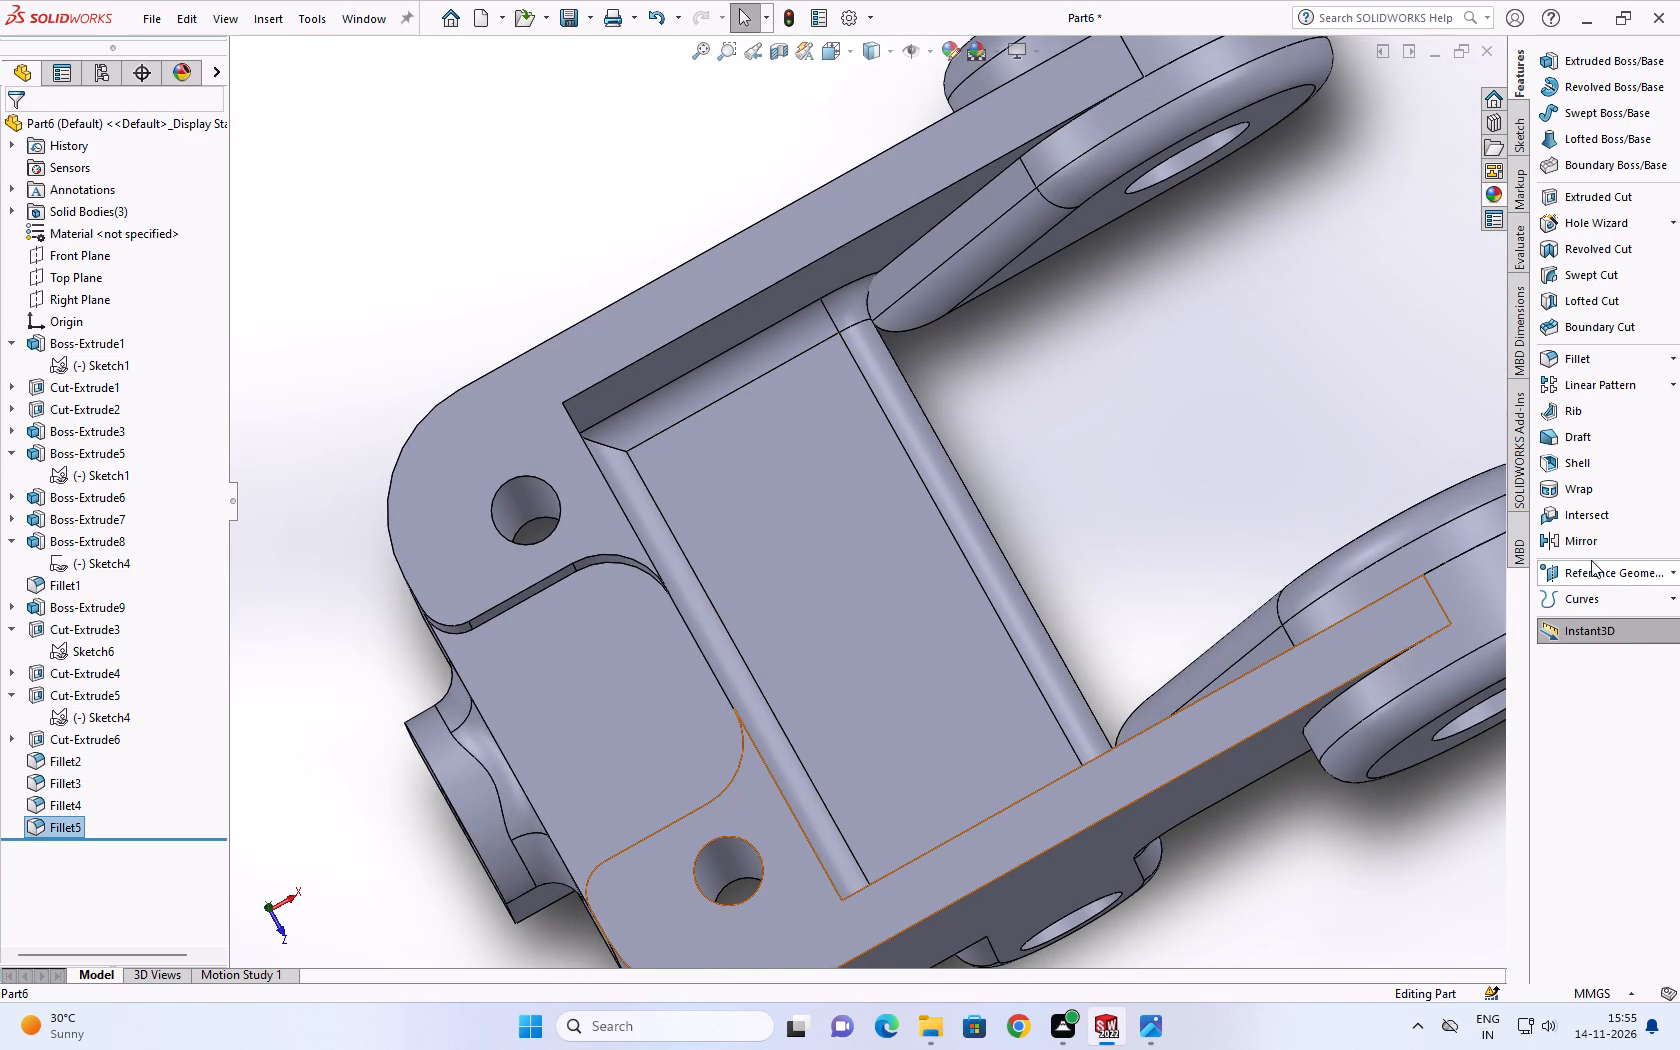
left_click(1580, 357)
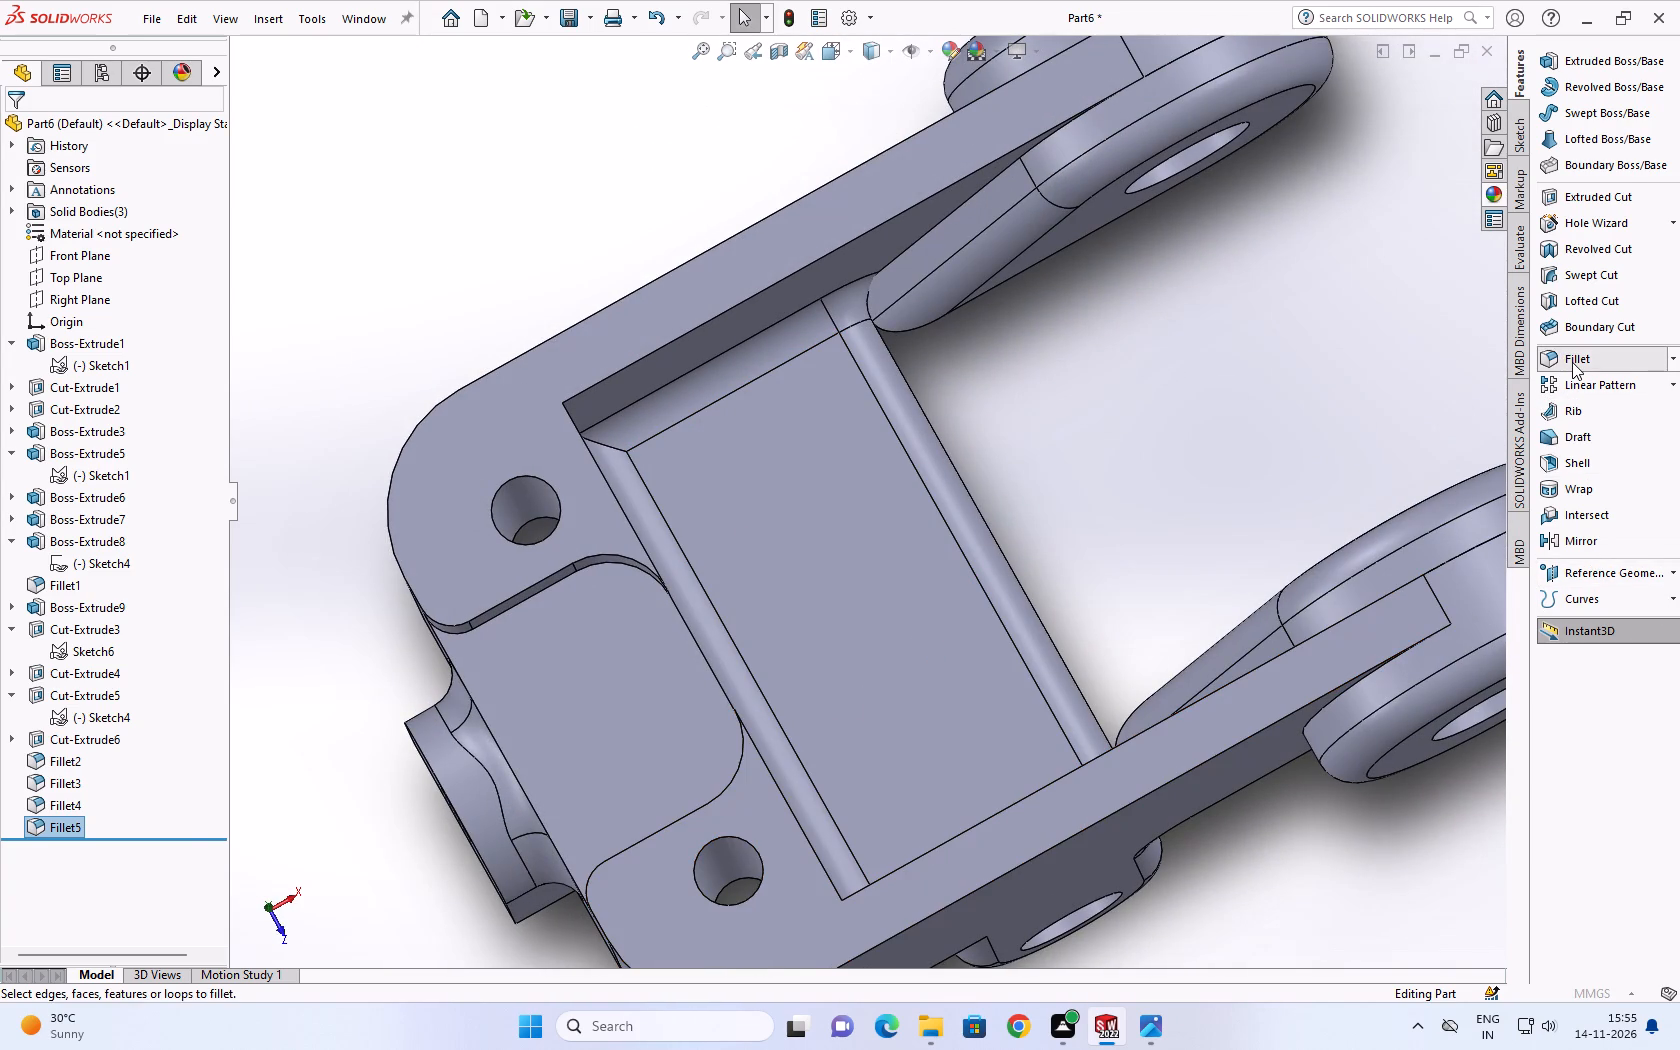
left_click(501, 636)
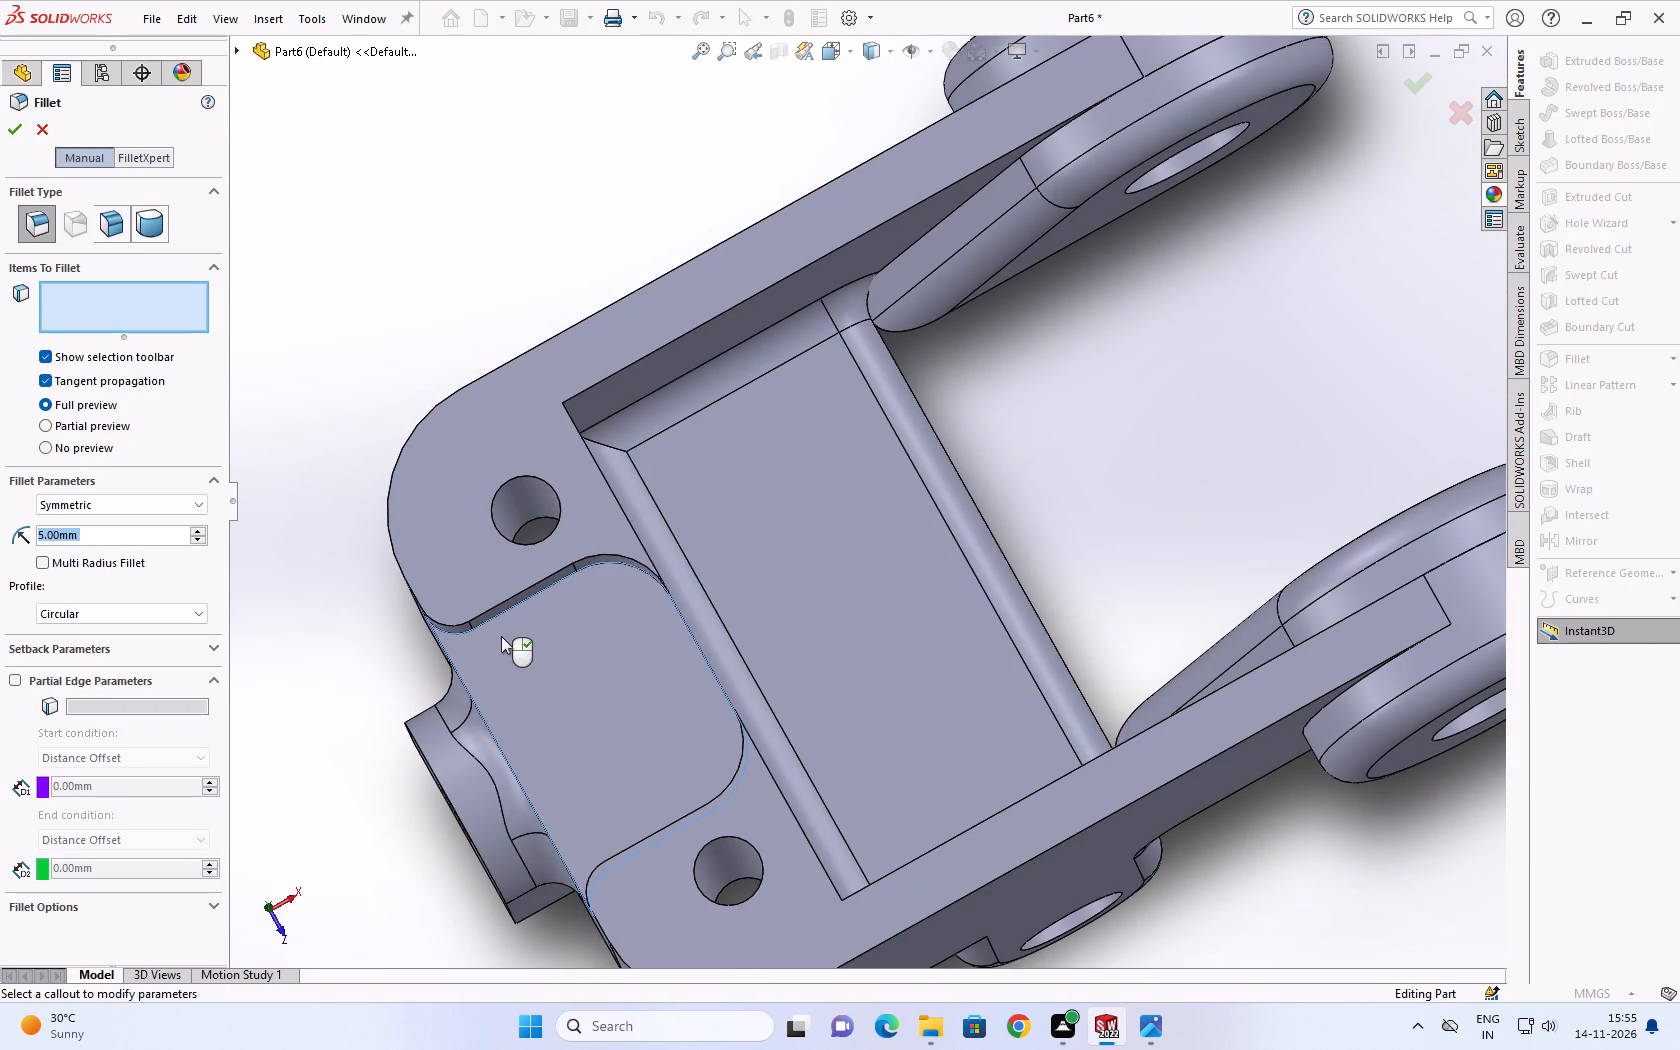
left_click(501, 636)
left_click(490, 620)
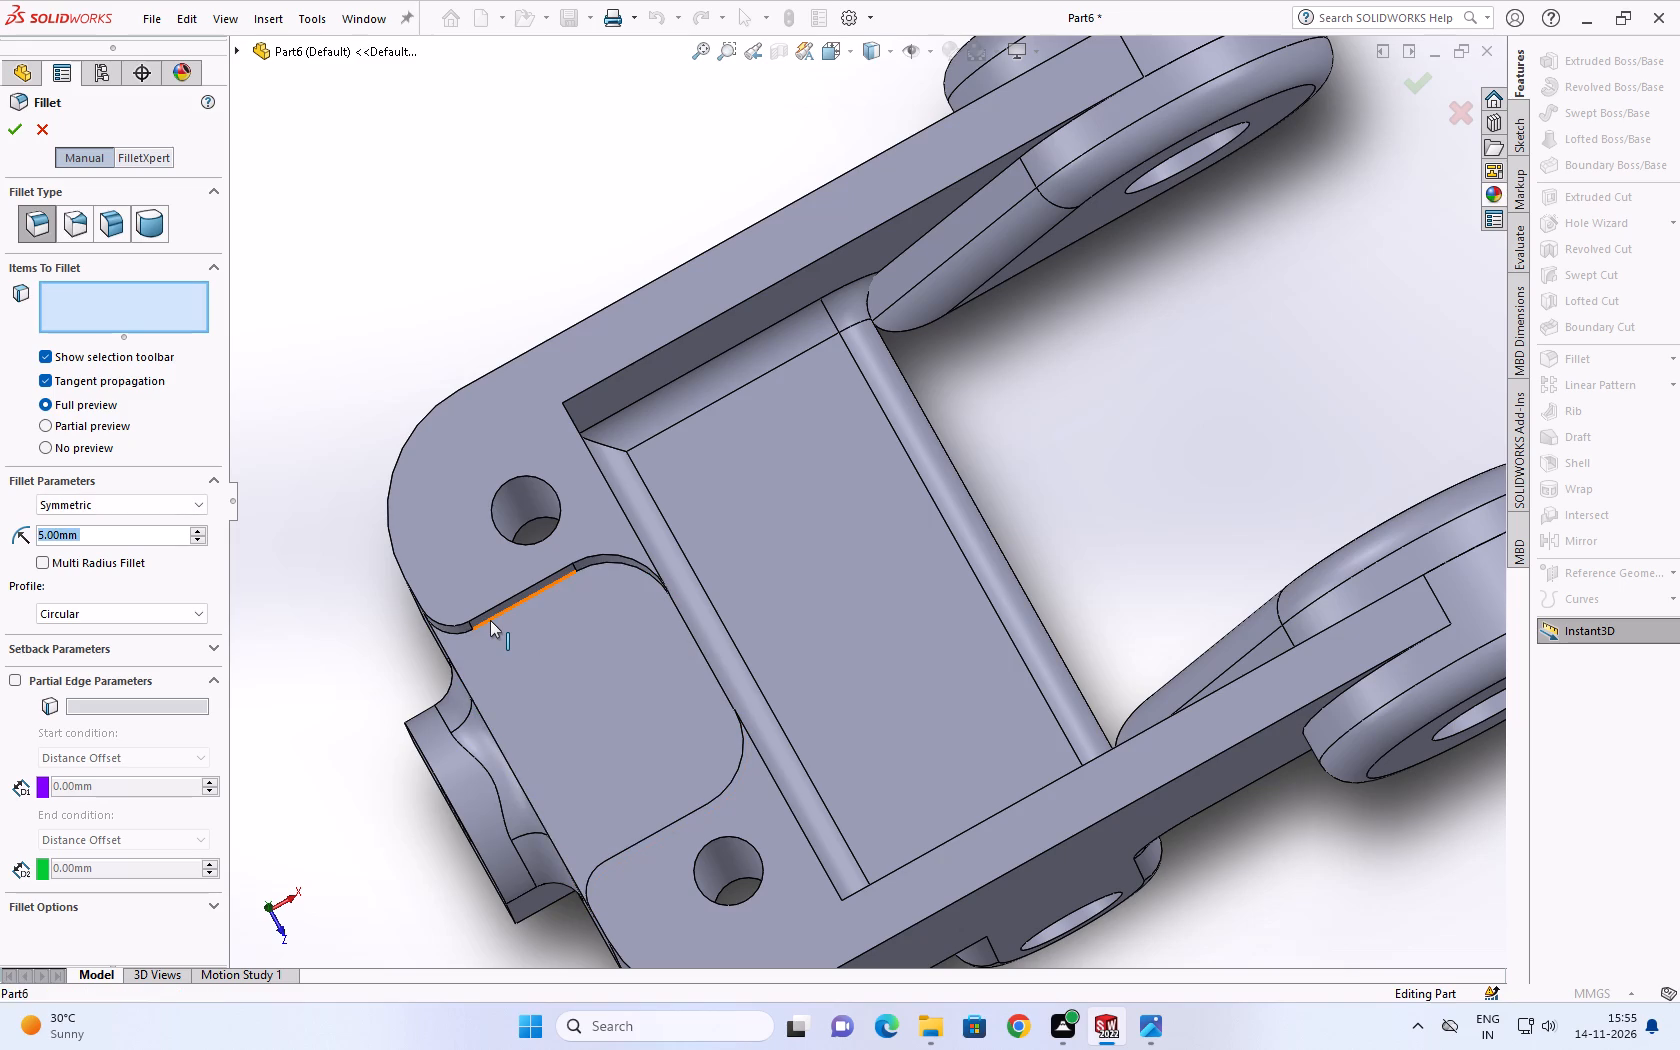
middle_click_drag(580, 774, 740, 793)
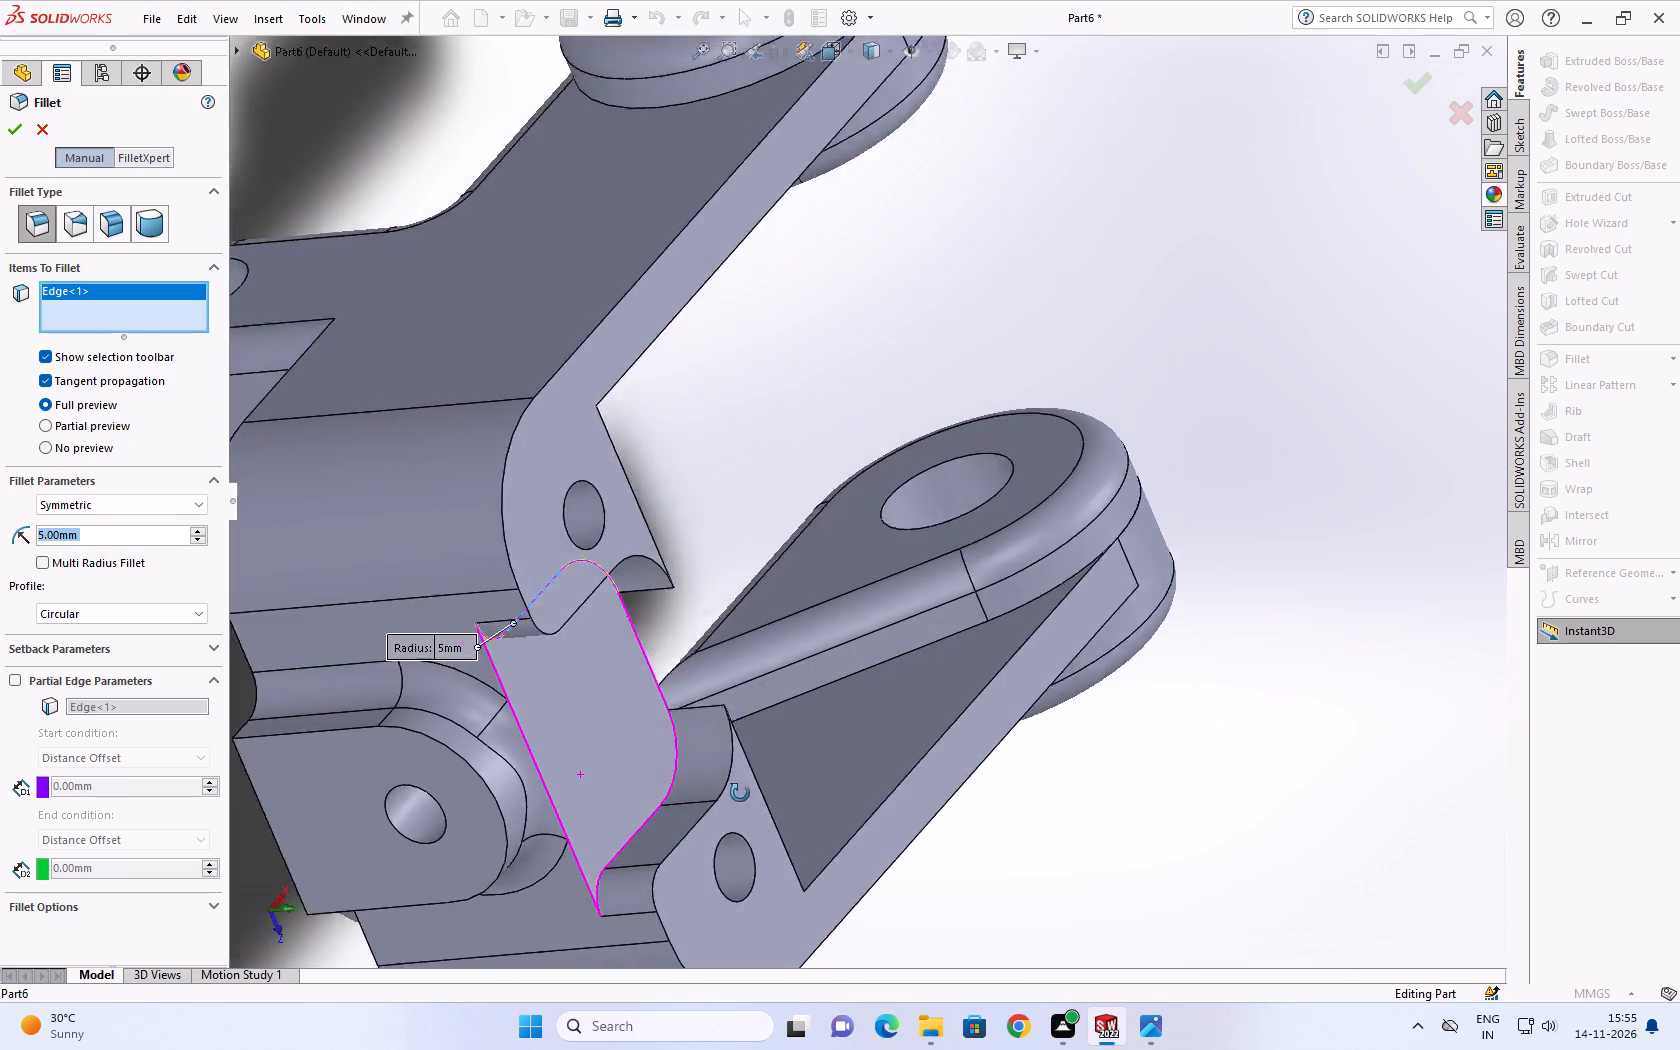
middle_click_drag(740, 793, 747, 864)
left_click(624, 804)
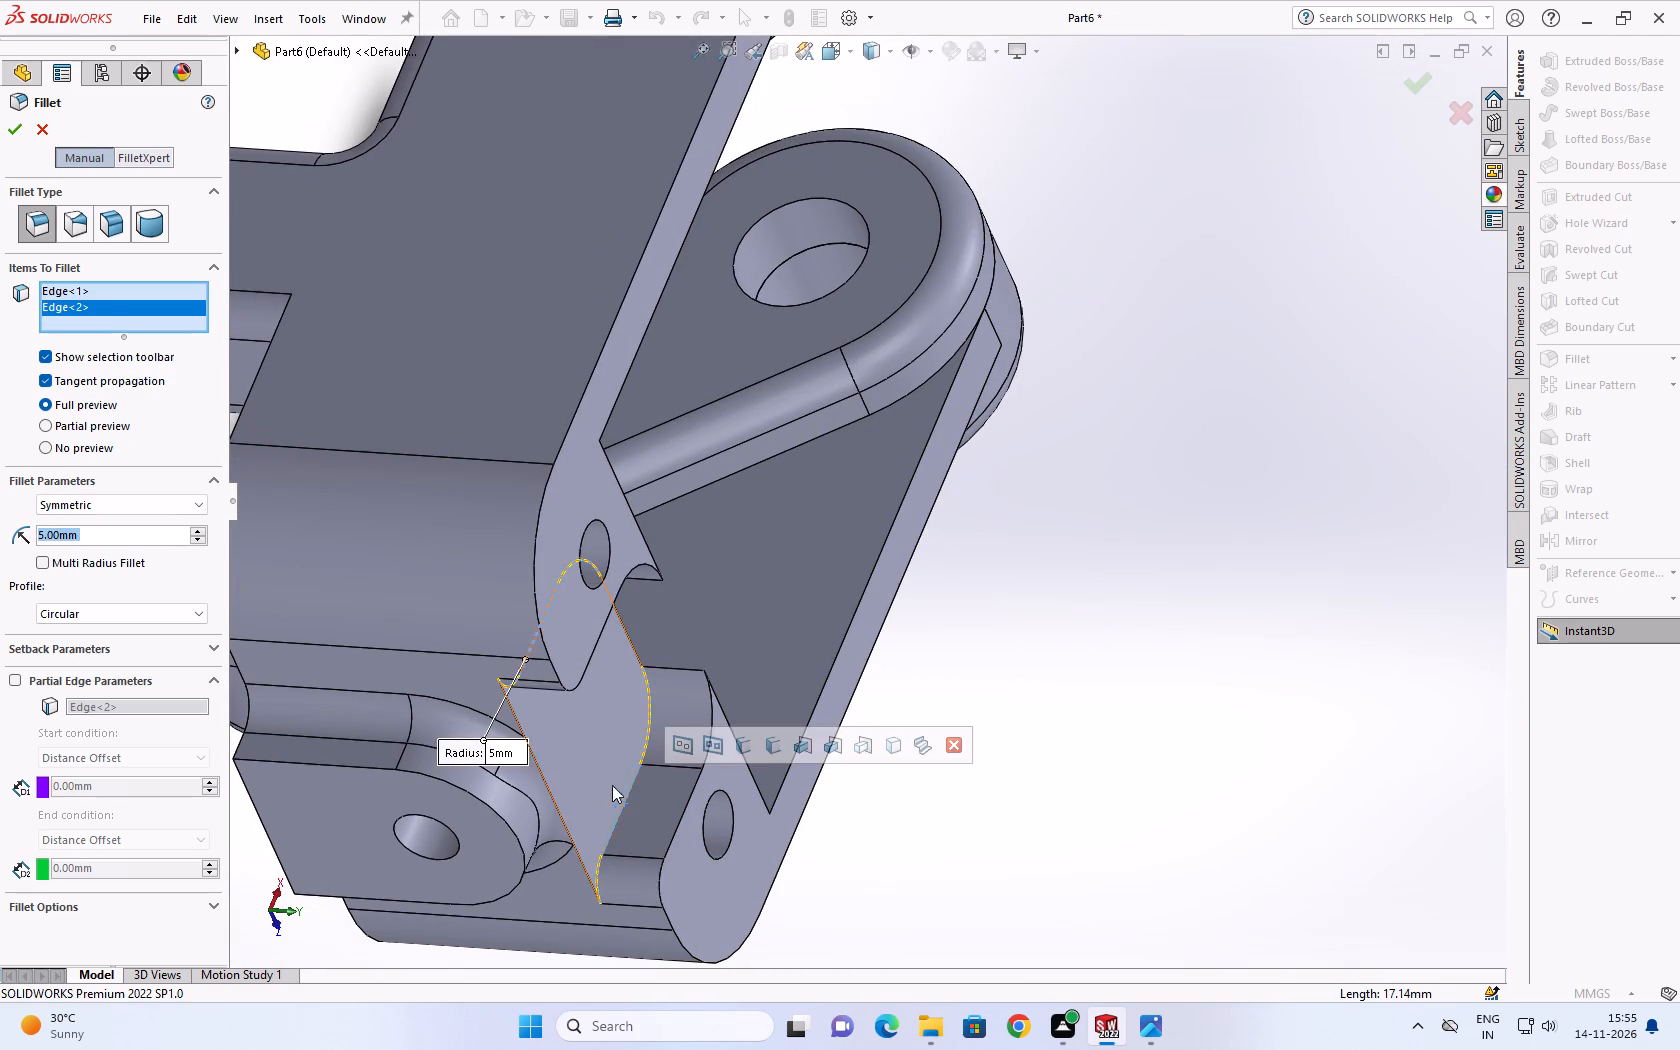
middle_click_drag(523, 697, 420, 475)
scroll(420, 475, "down", 3)
scroll(560, 703, "down", 1)
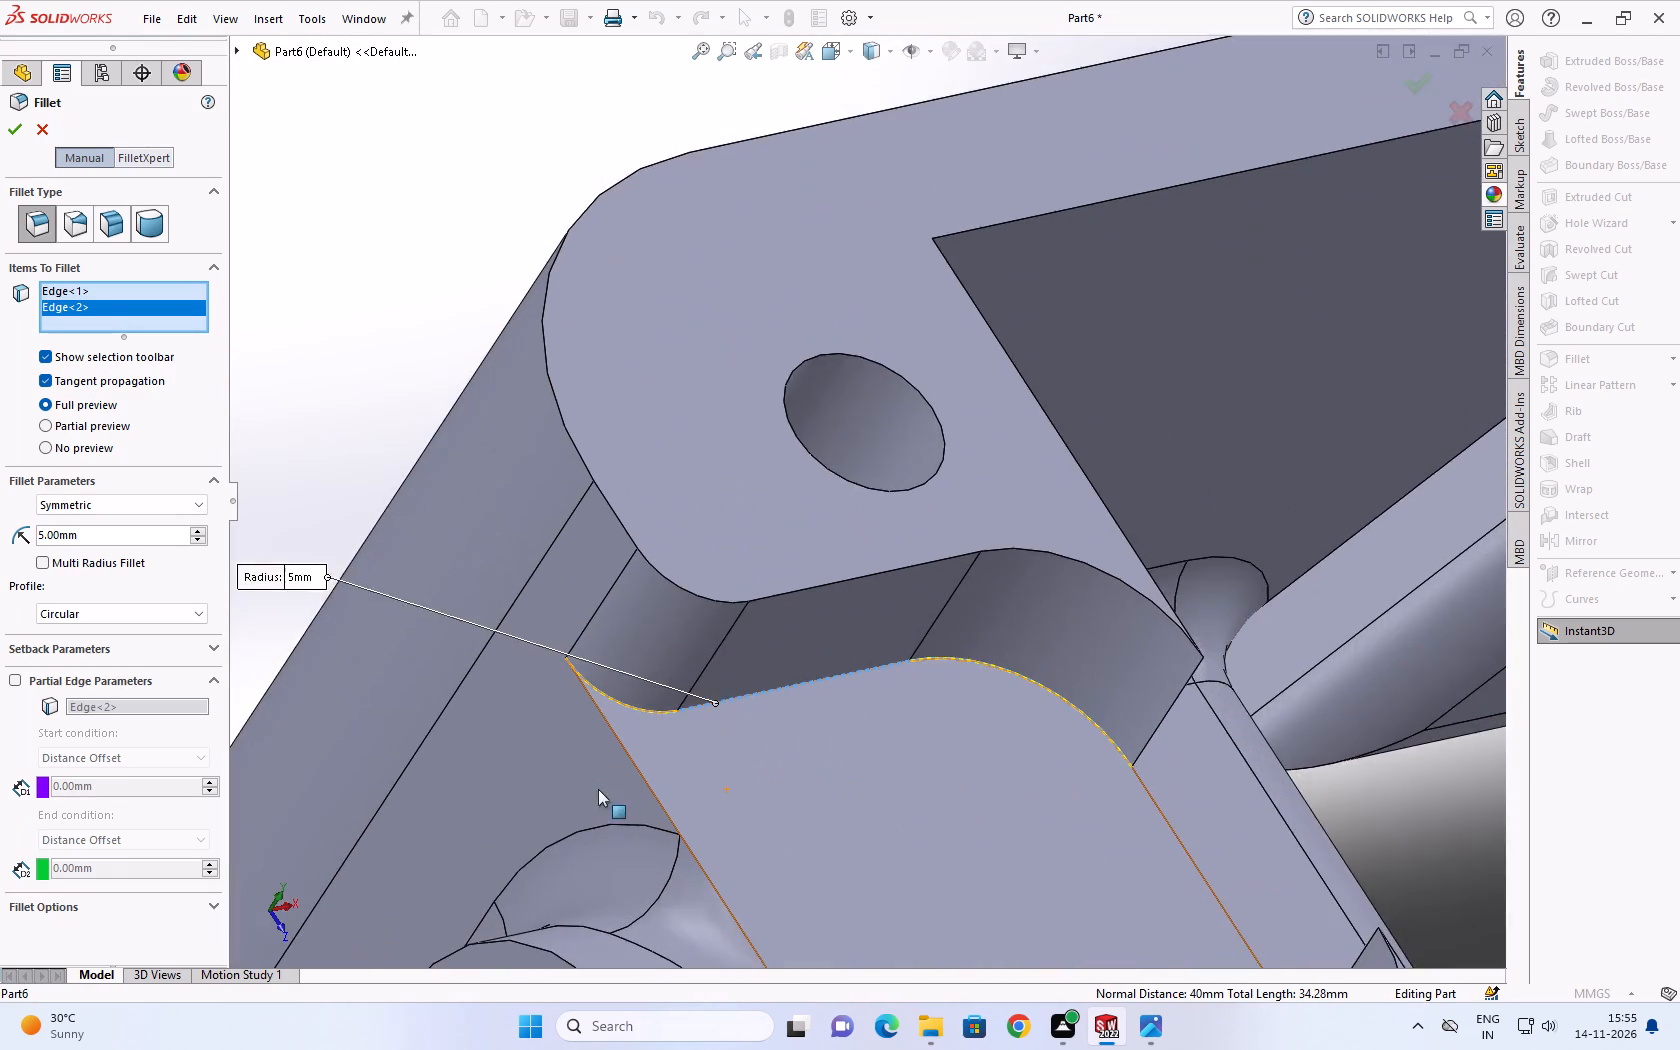
scroll(598, 789, "down", 3)
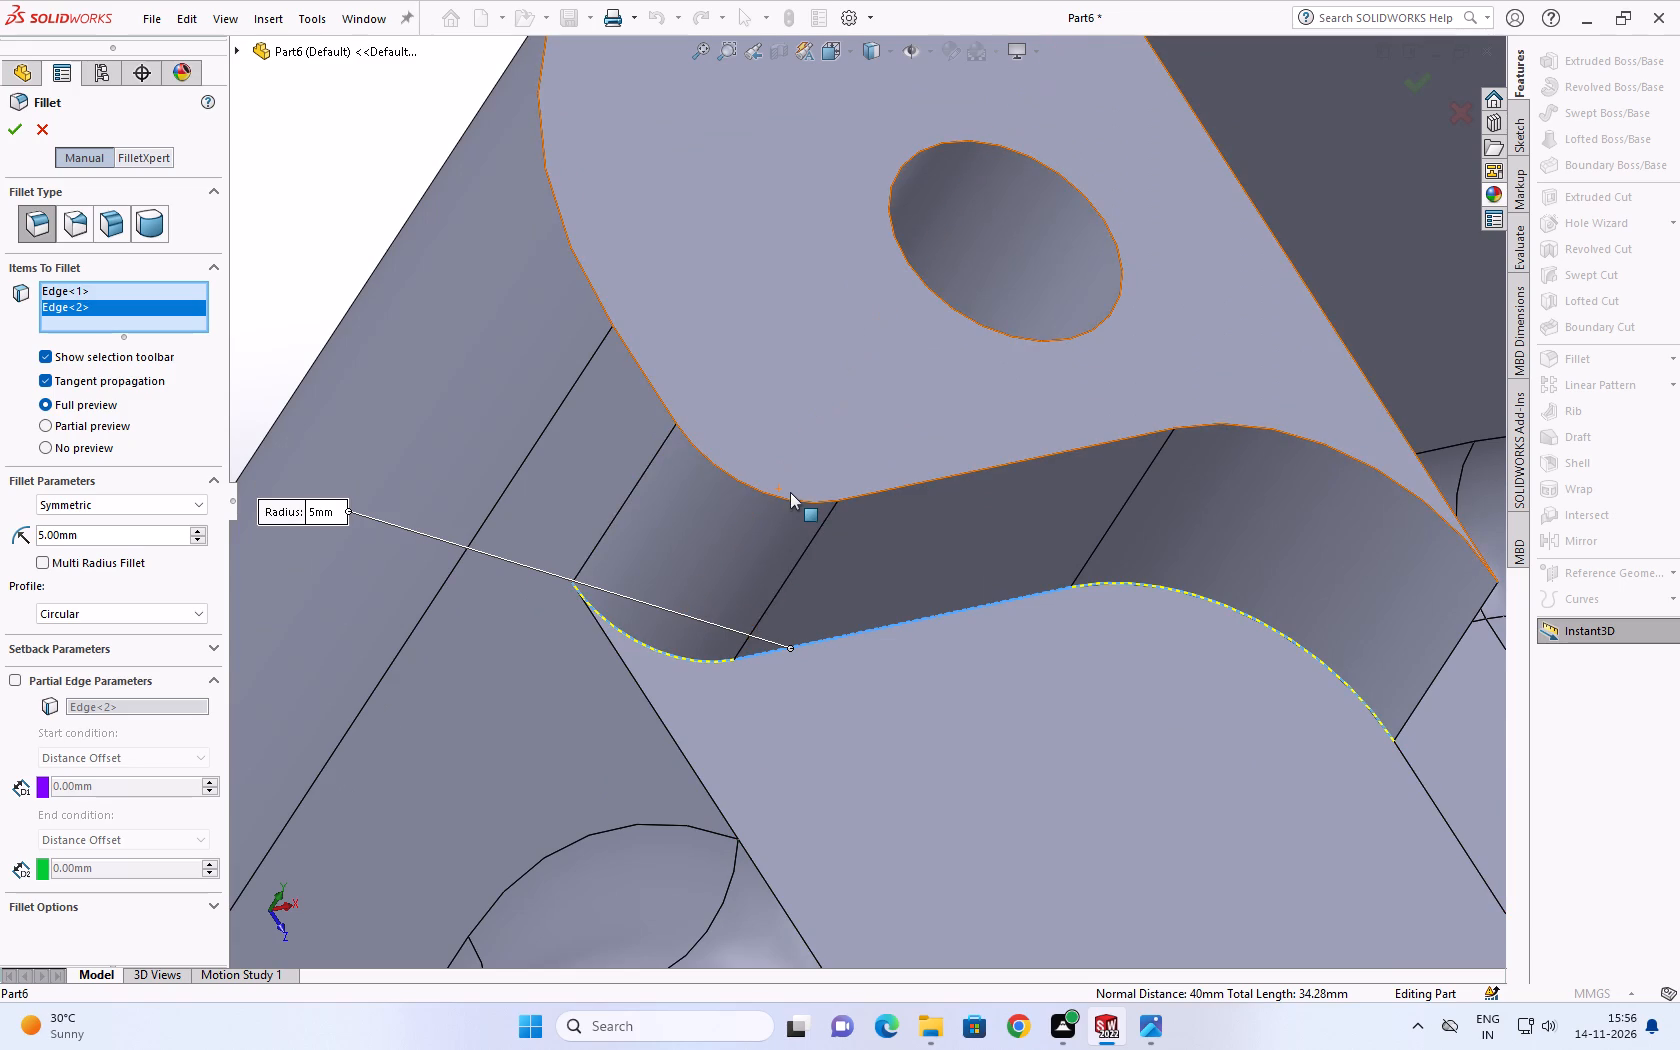
left_click(792, 497)
left_click(792, 497)
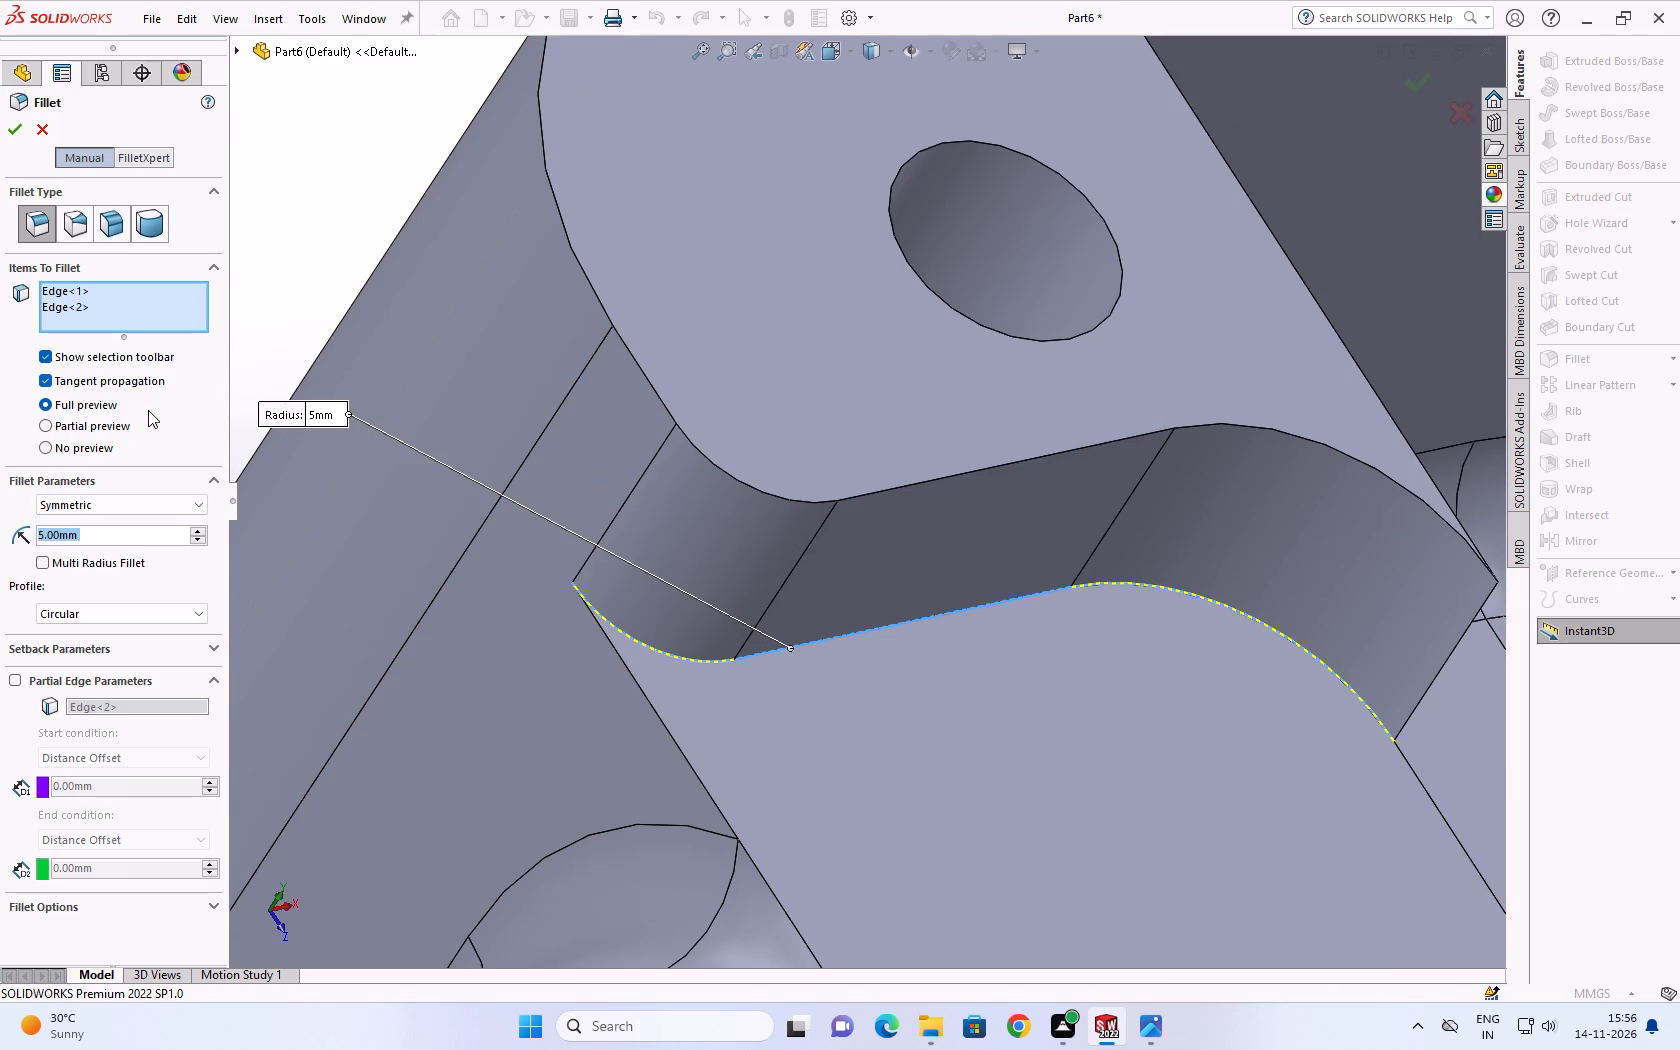
Set the notch fillet radius to 10 mm and apply it.
left_click(200, 531)
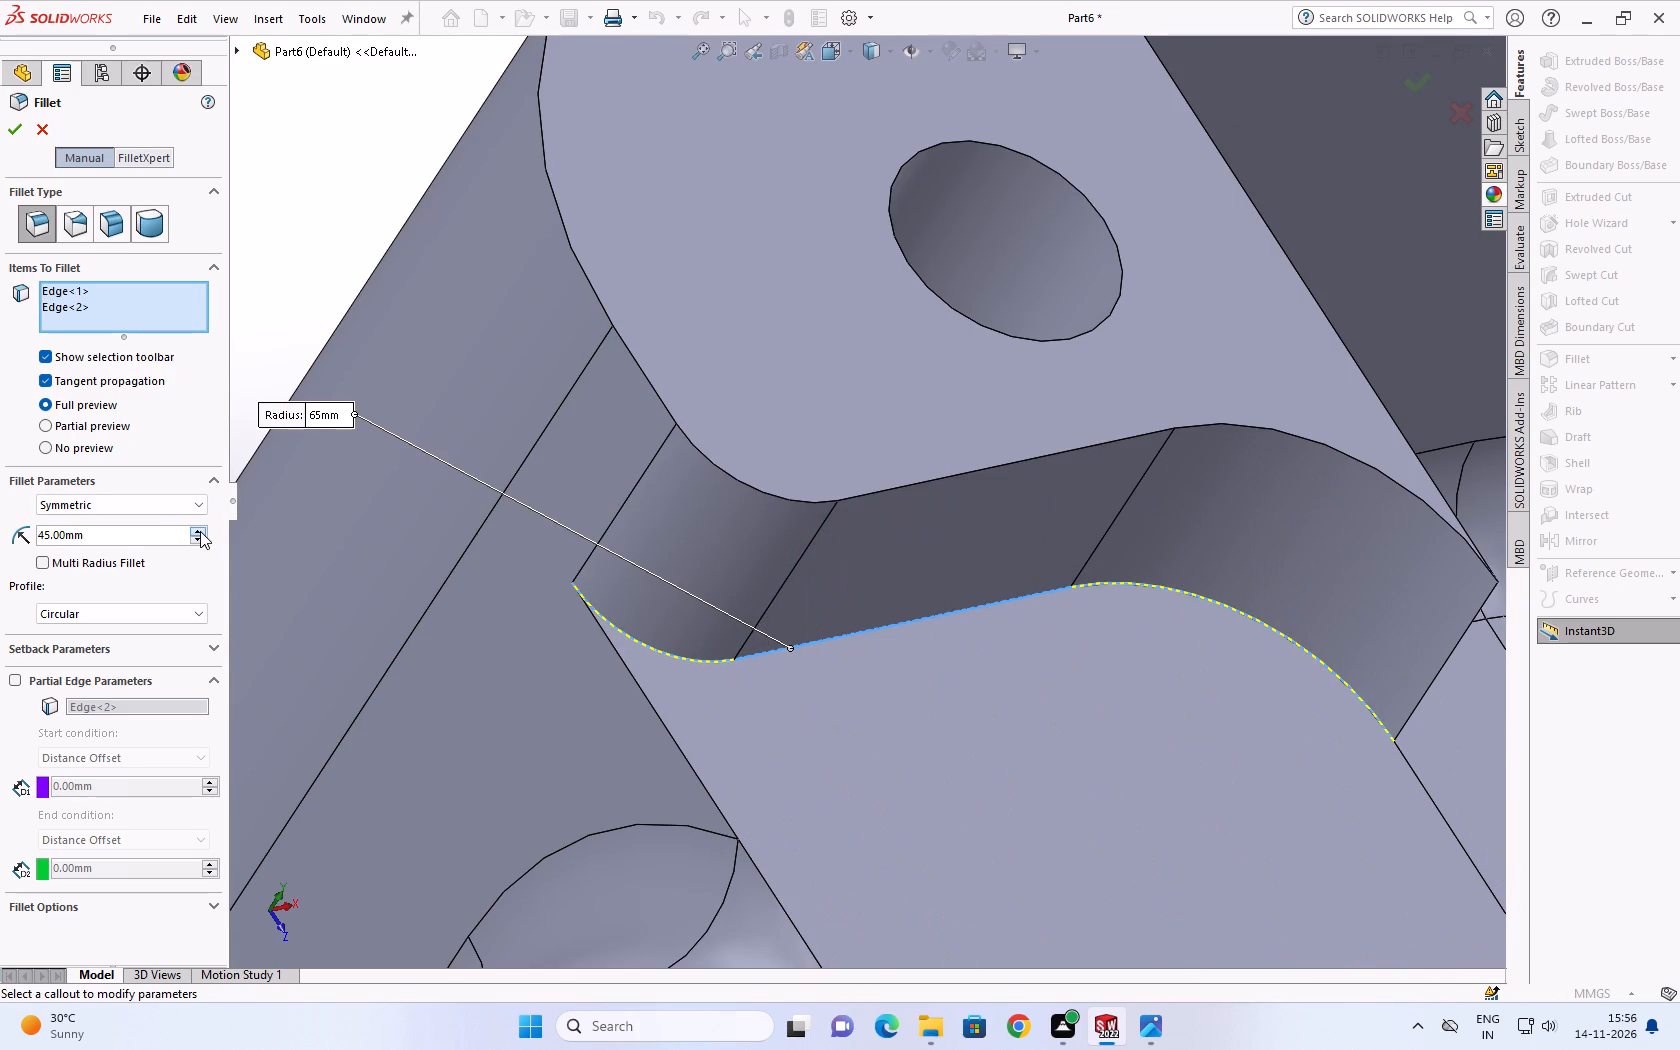
left_click(199, 538)
double_click(199, 538)
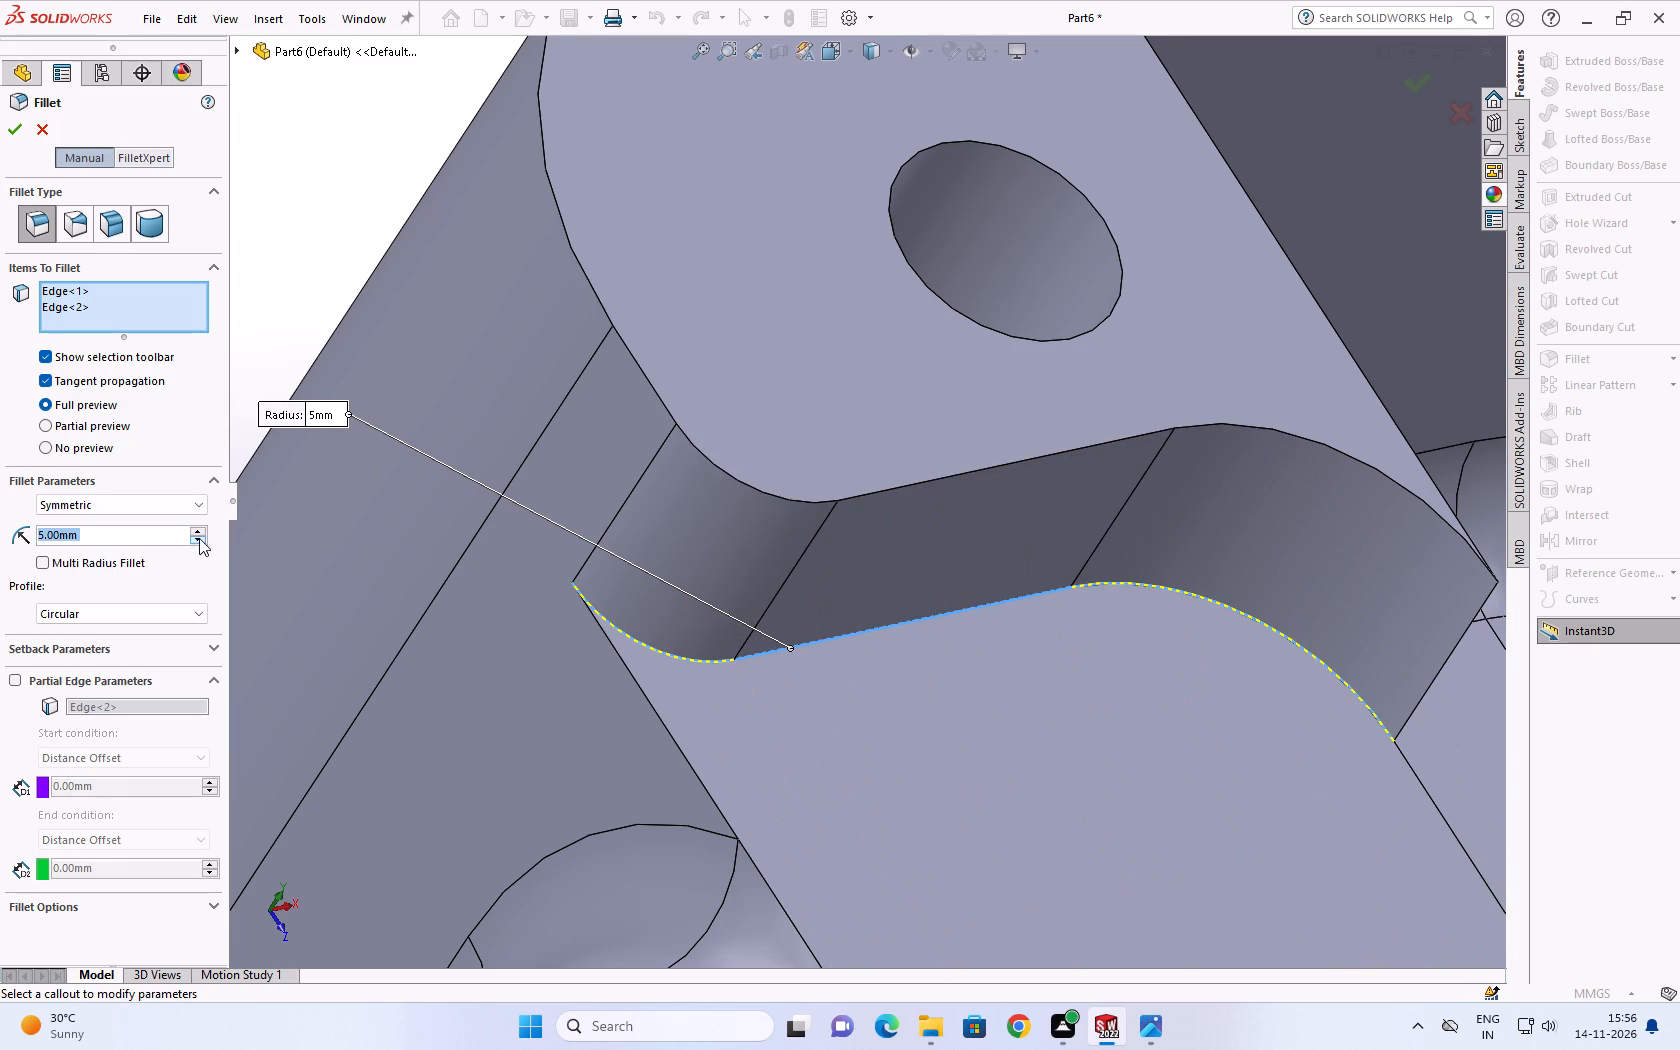
type("10")
key("Return")
scroll(698, 642, "up", 3)
middle_click_drag(718, 628, 817, 574)
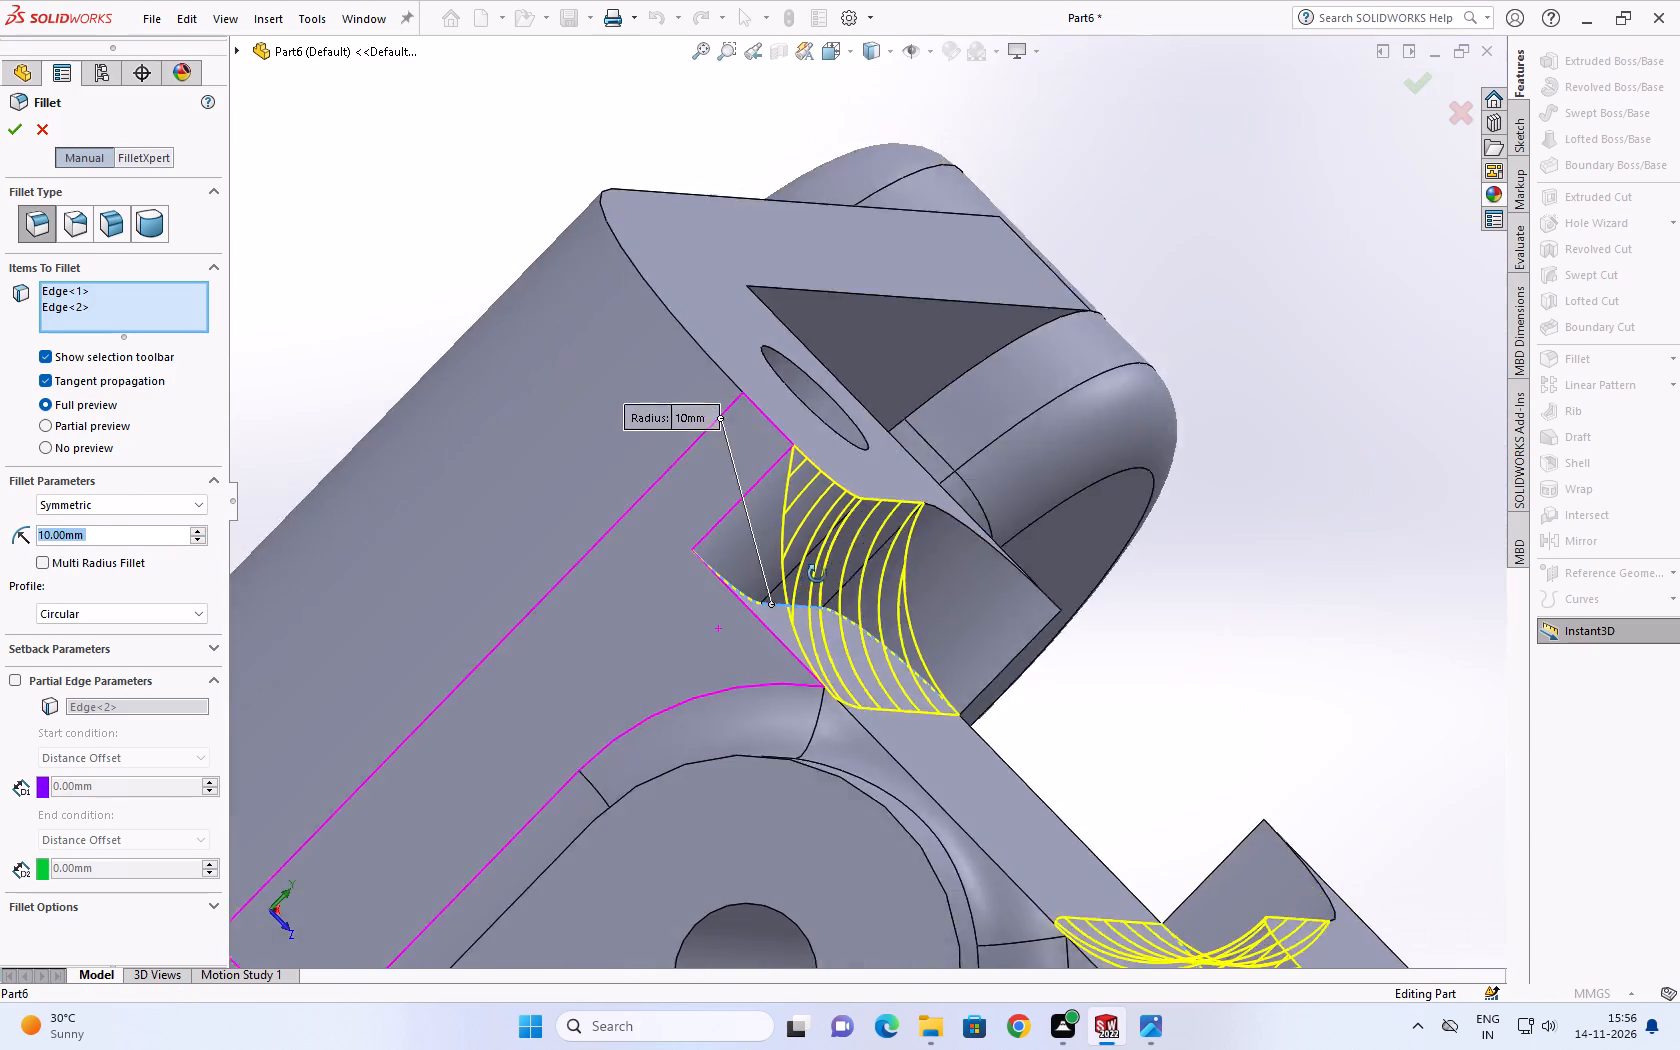
middle_click_drag(817, 574, 847, 692)
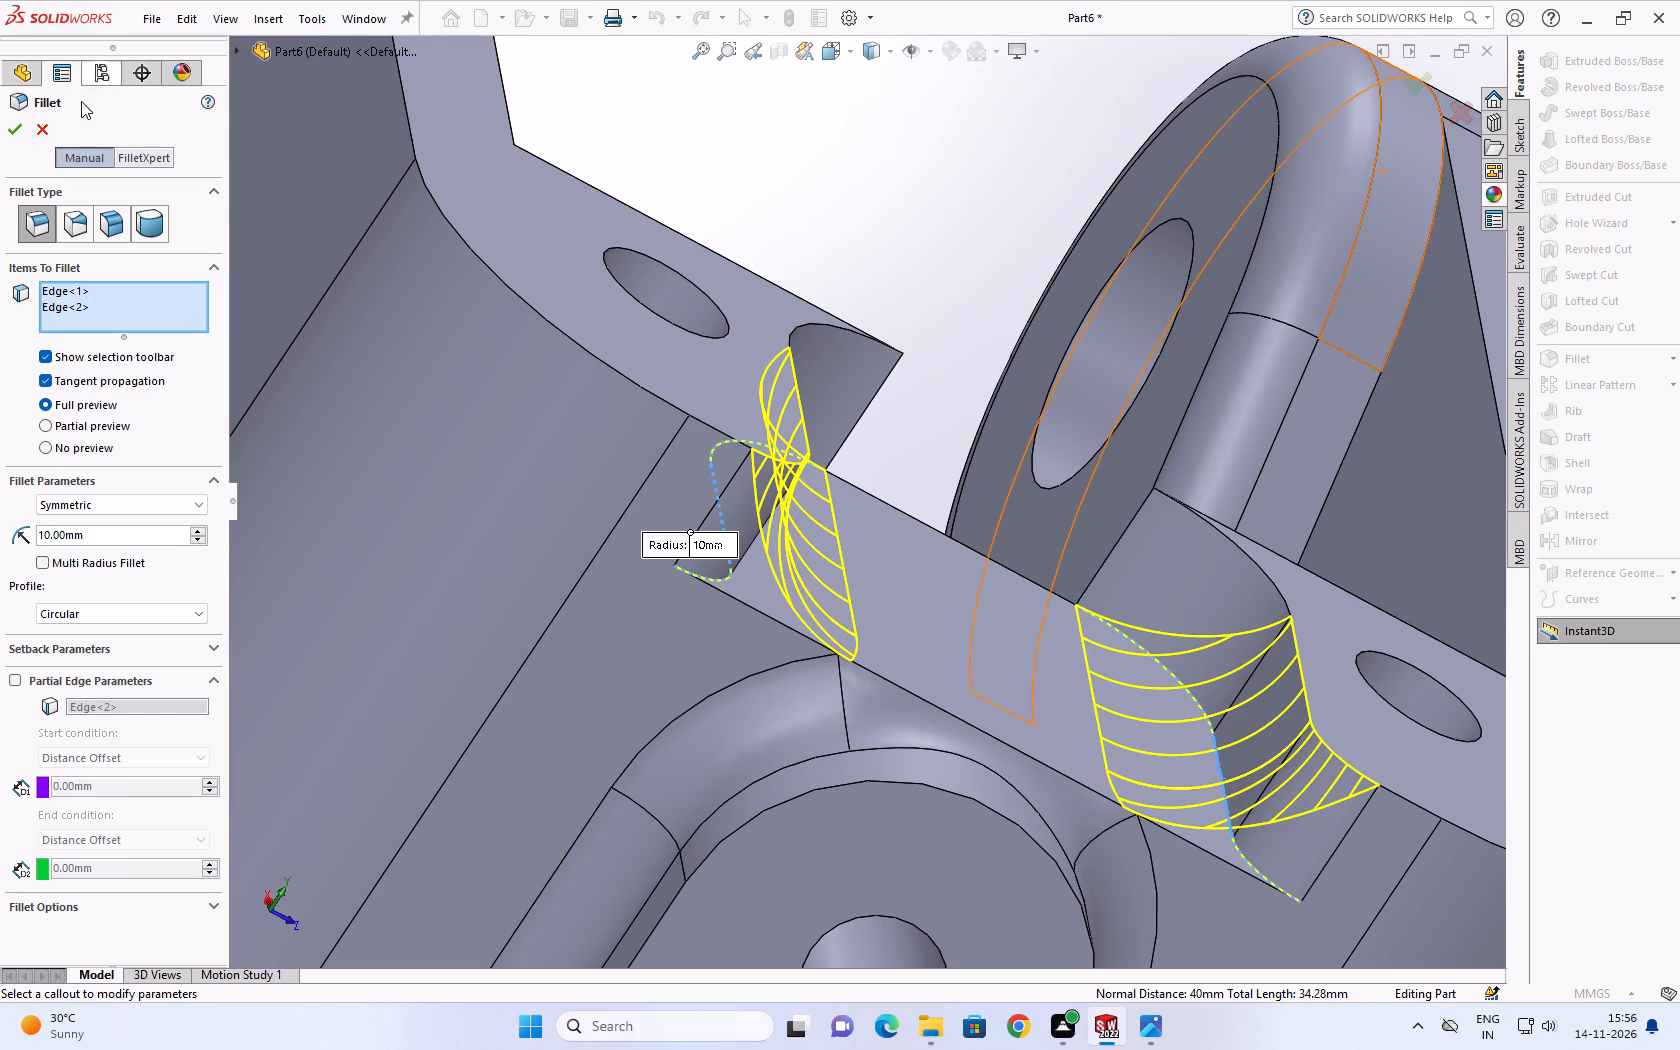
left_click(9, 130)
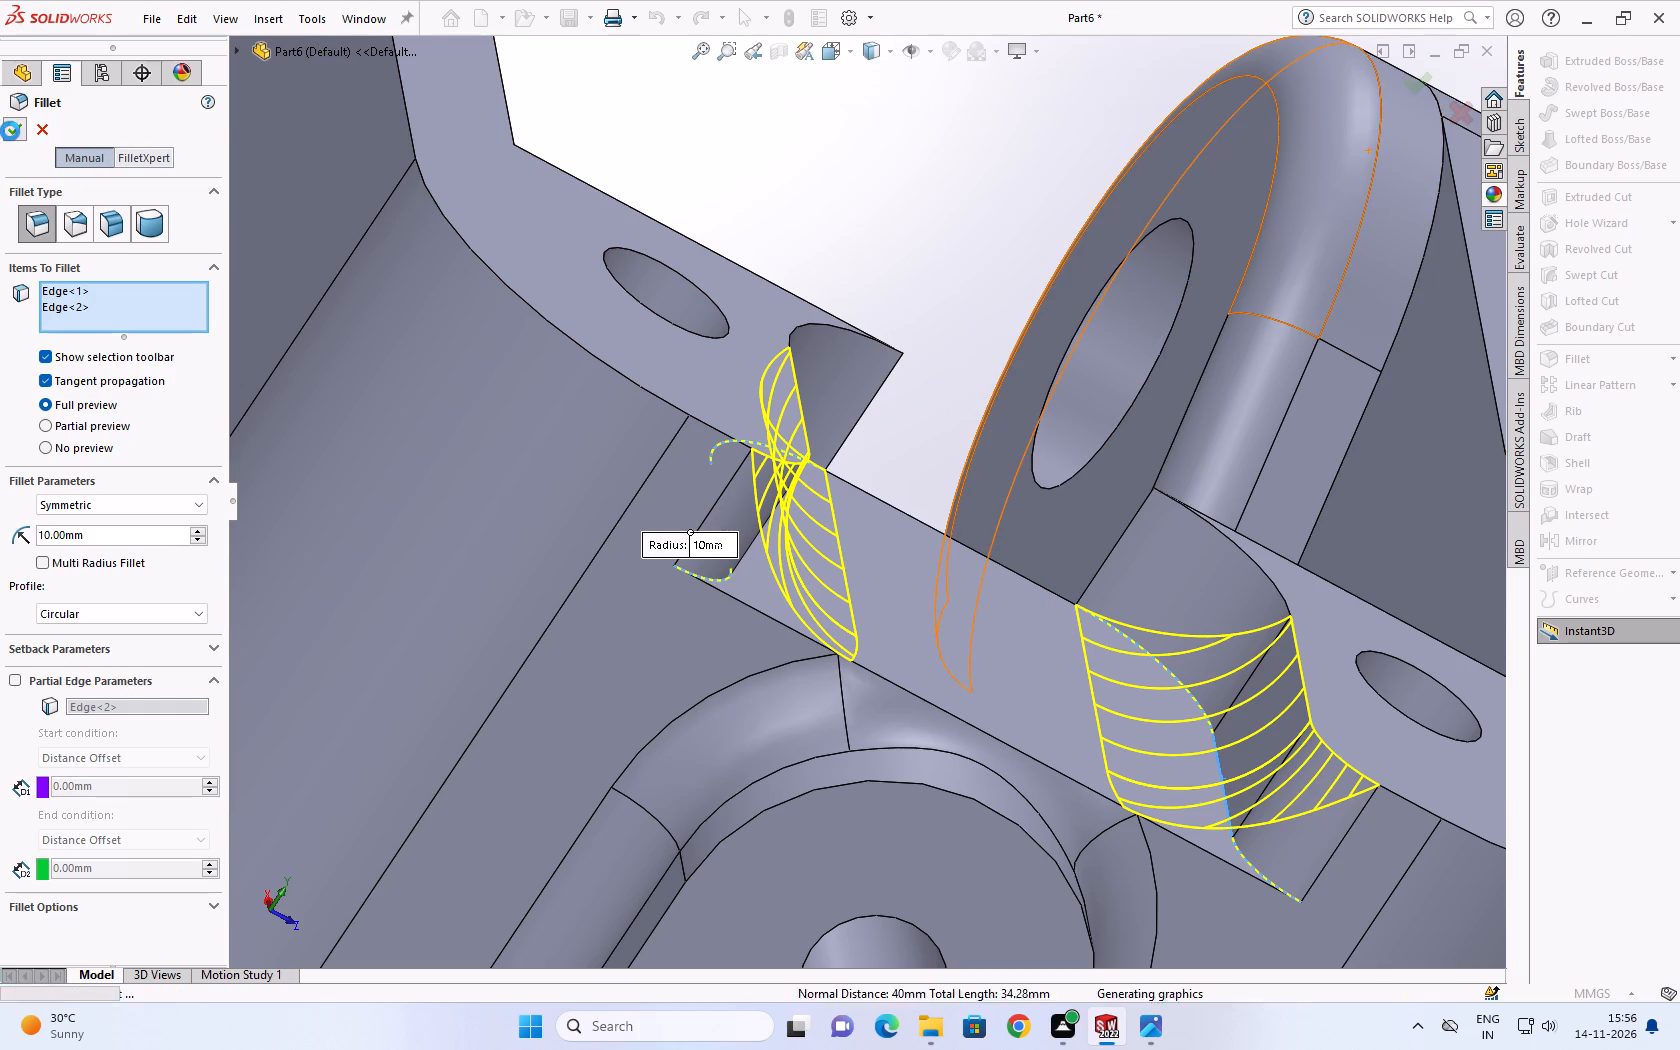
Examine the rounded notch, offset eye lug, lower lugs and fork arms for edges that still need fillets.
middle_click_drag(718, 421, 652, 619)
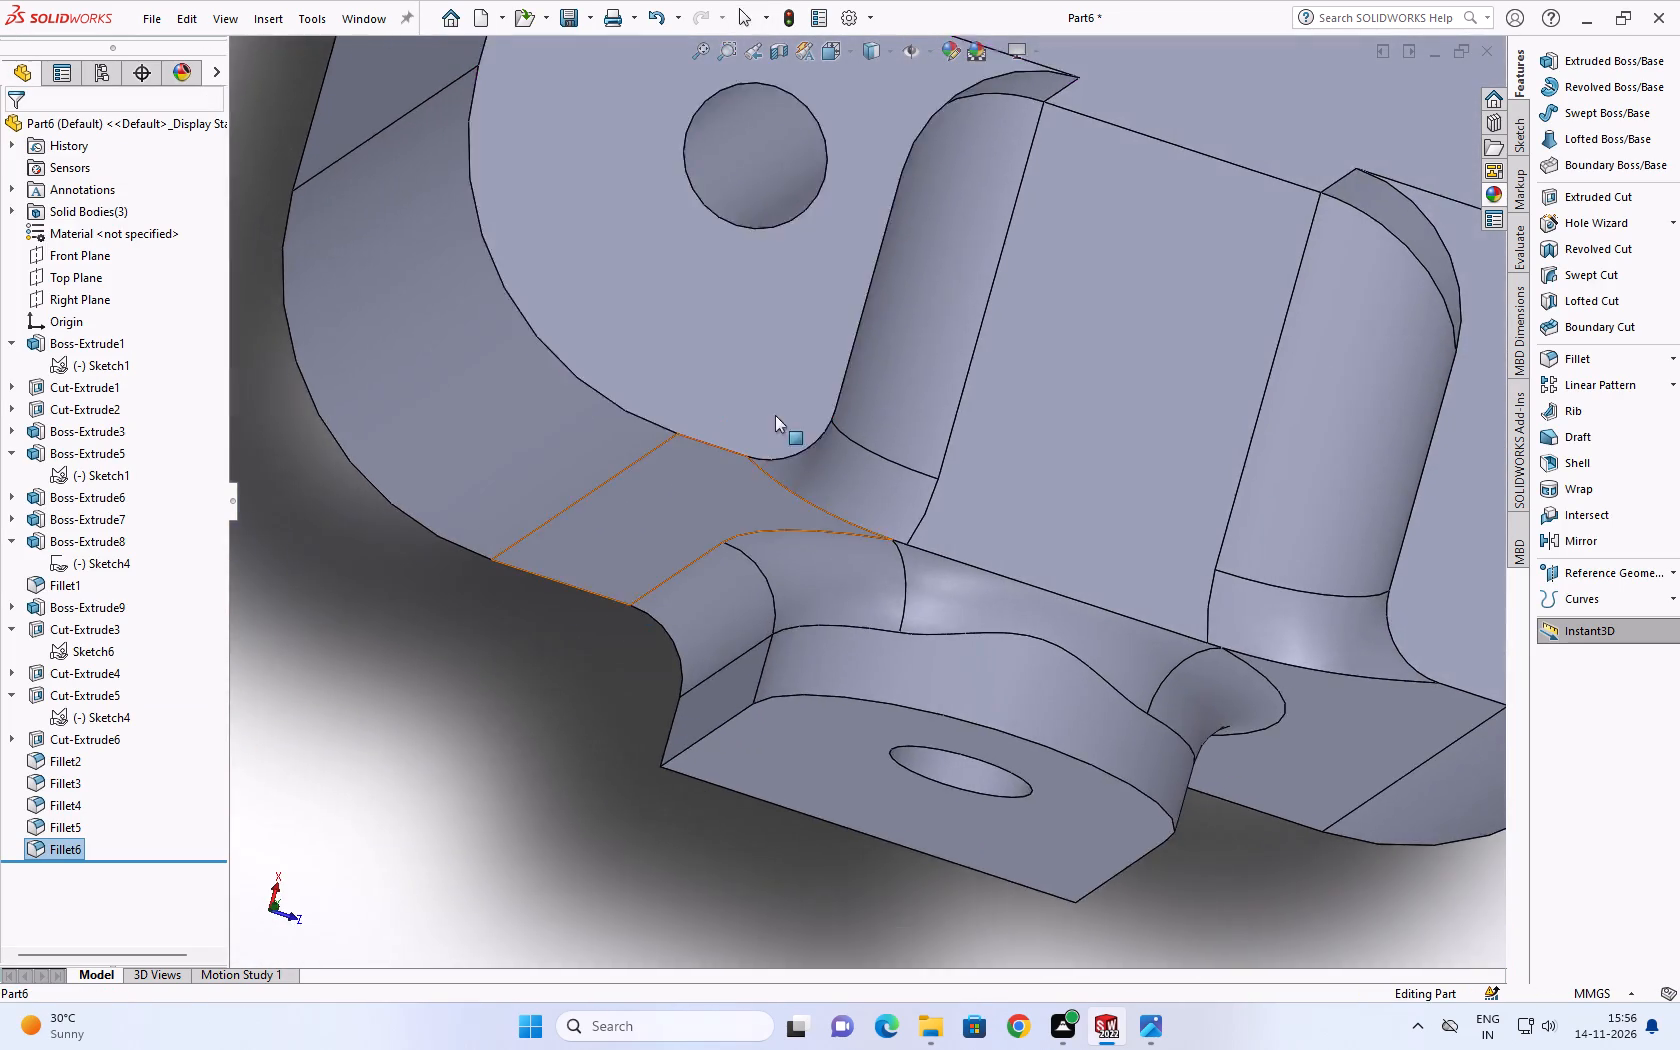
scroll(797, 364, "up", 2)
scroll(866, 328, "down", 2)
middle_click_drag(889, 324, 896, 133)
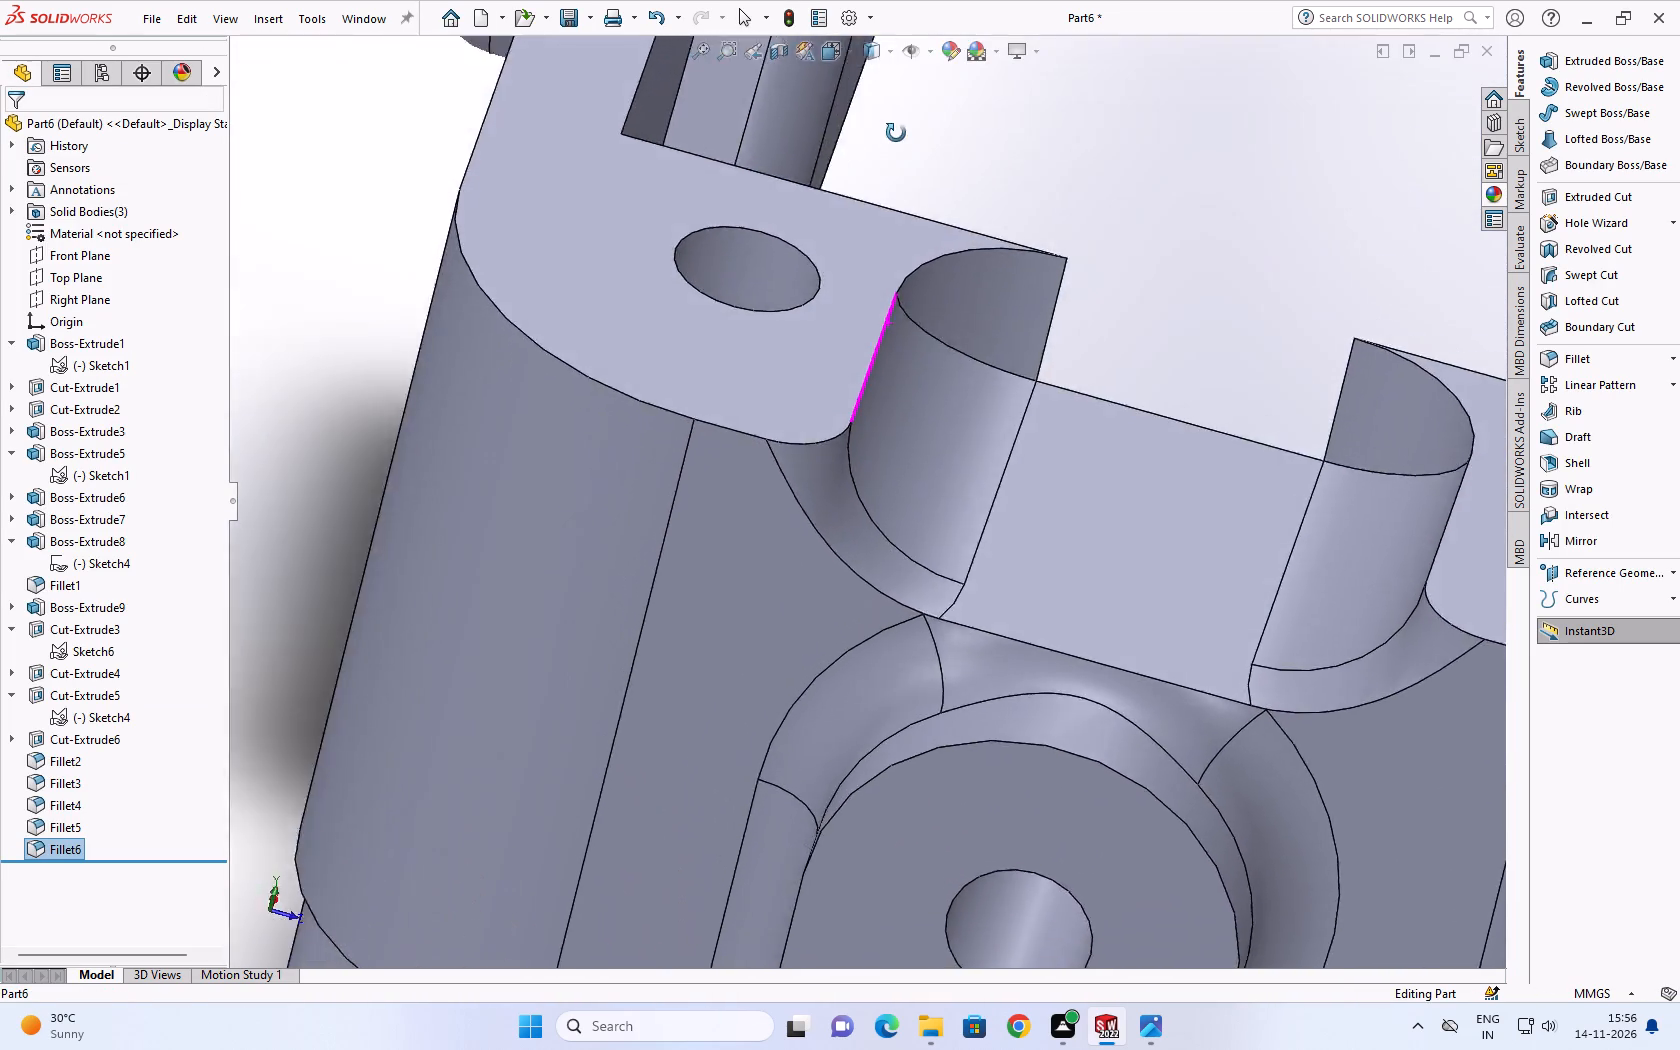
middle_click_drag(896, 133, 878, 223)
scroll(960, 353, "up", 3)
scroll(1112, 412, "up", 2)
scroll(1022, 561, "down", 2)
middle_click_drag(1069, 683, 1052, 593)
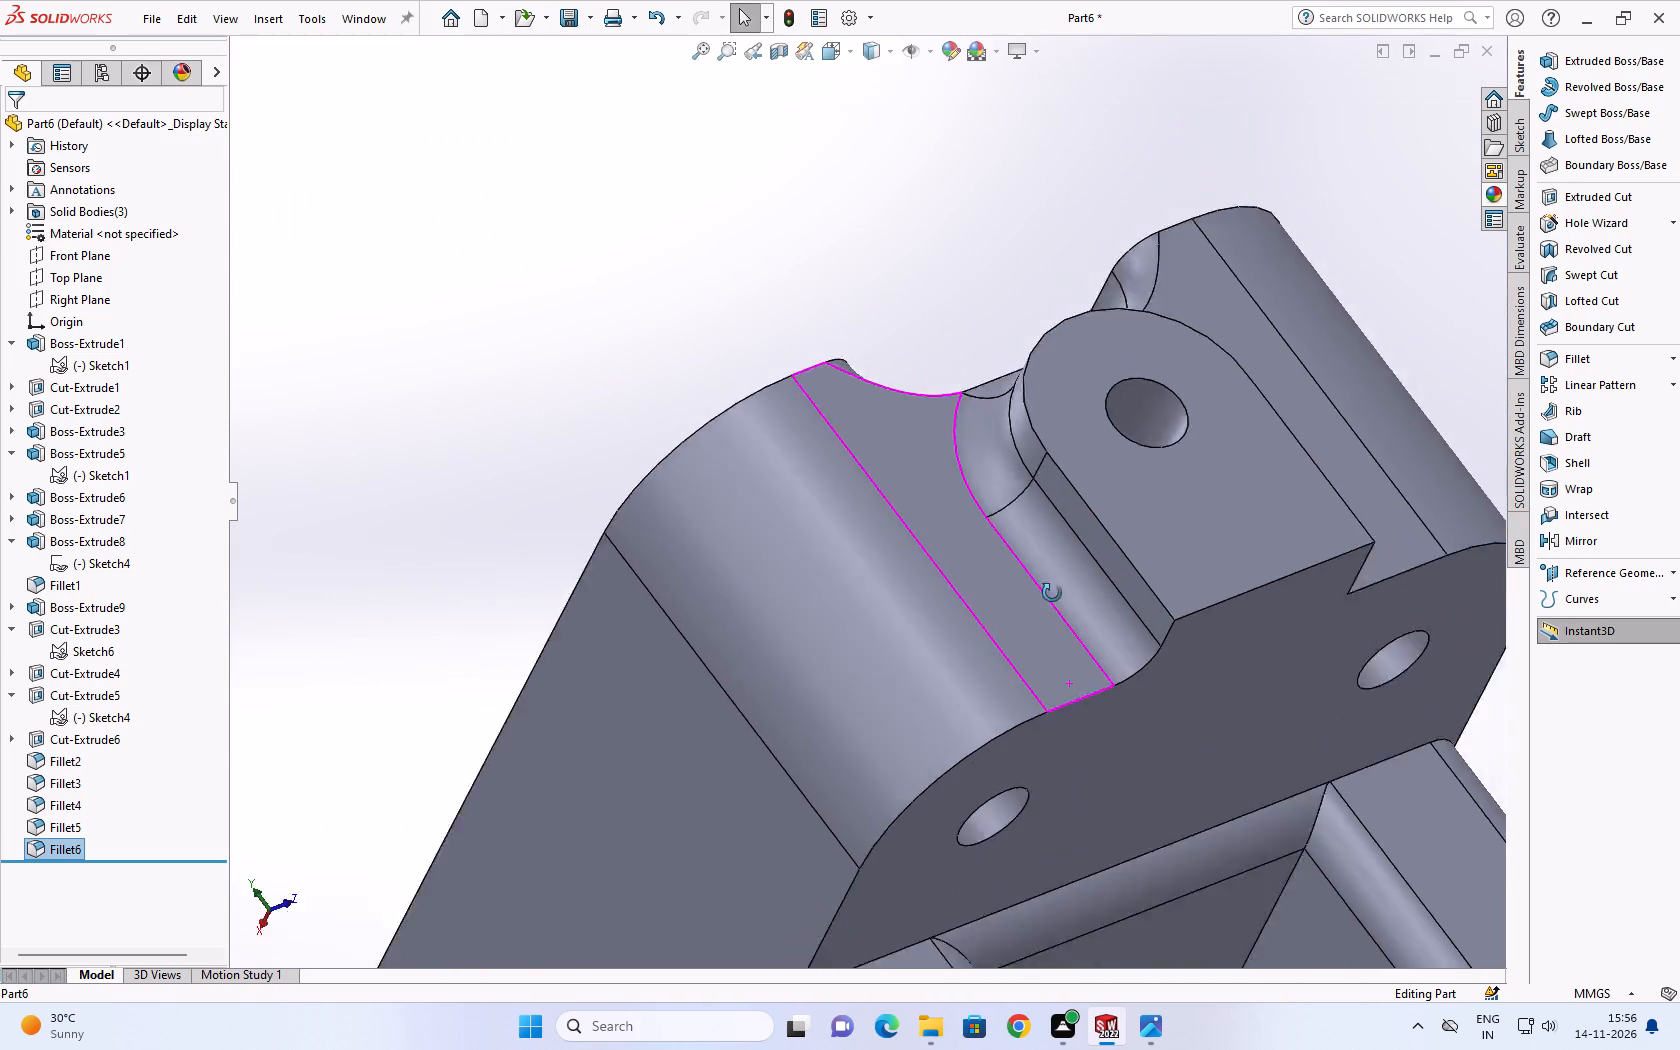
middle_click_drag(1052, 593, 963, 413)
scroll(1018, 818, "up", 4)
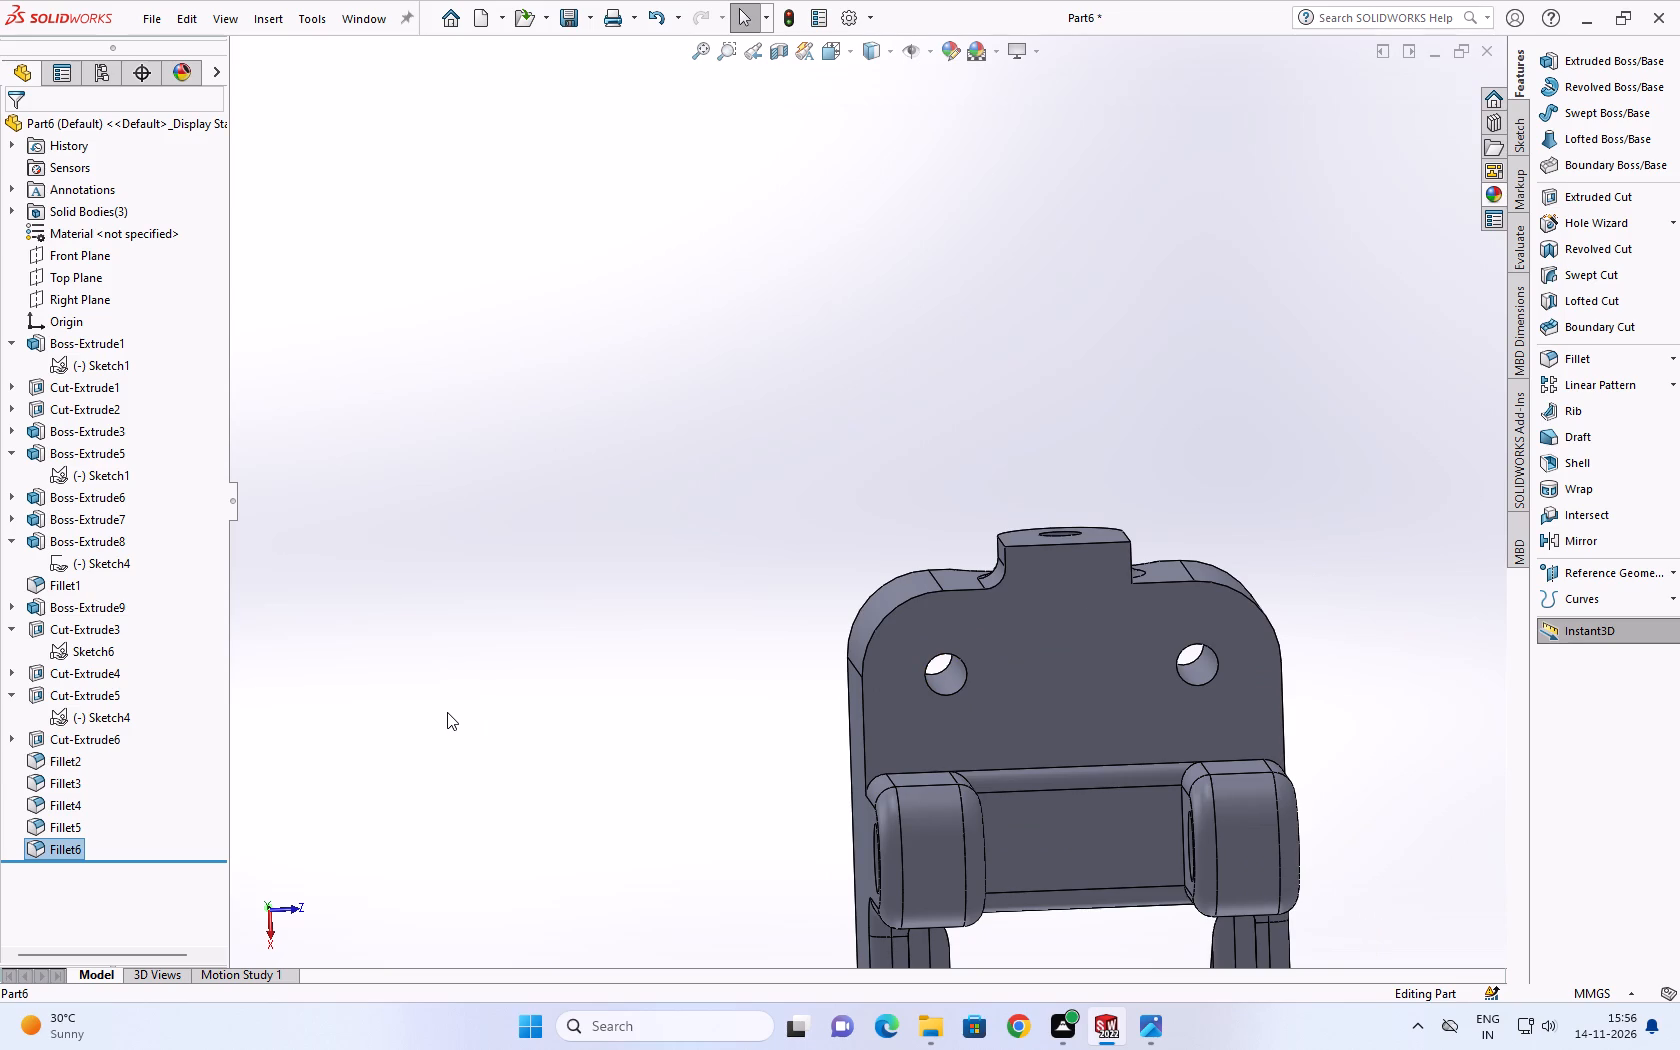
scroll(746, 907, "up", 1)
scroll(885, 979, "up", 1)
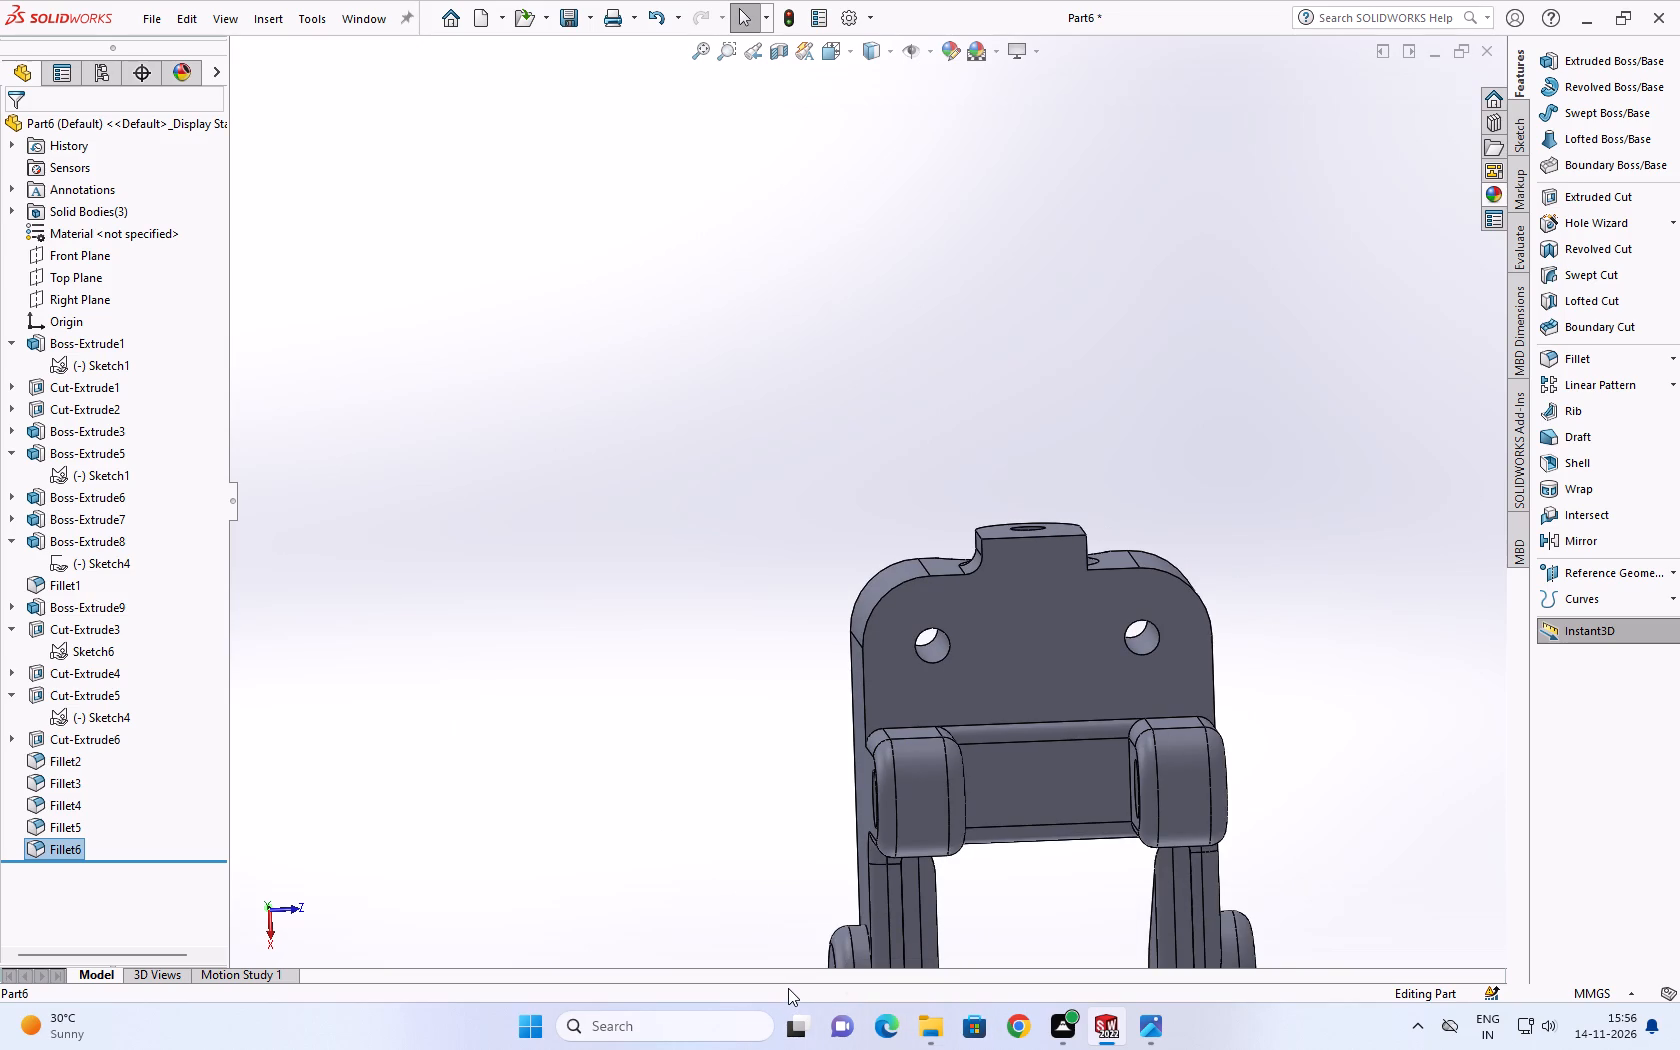
scroll(786, 973, "up", 1)
scroll(839, 1049, "down", 2)
scroll(885, 1049, "up", 4)
scroll(745, 732, "down", 1)
scroll(948, 741, "up", 3)
scroll(966, 741, "down", 2)
scroll(935, 566, "down", 1)
middle_click_drag(935, 566, 1091, 599)
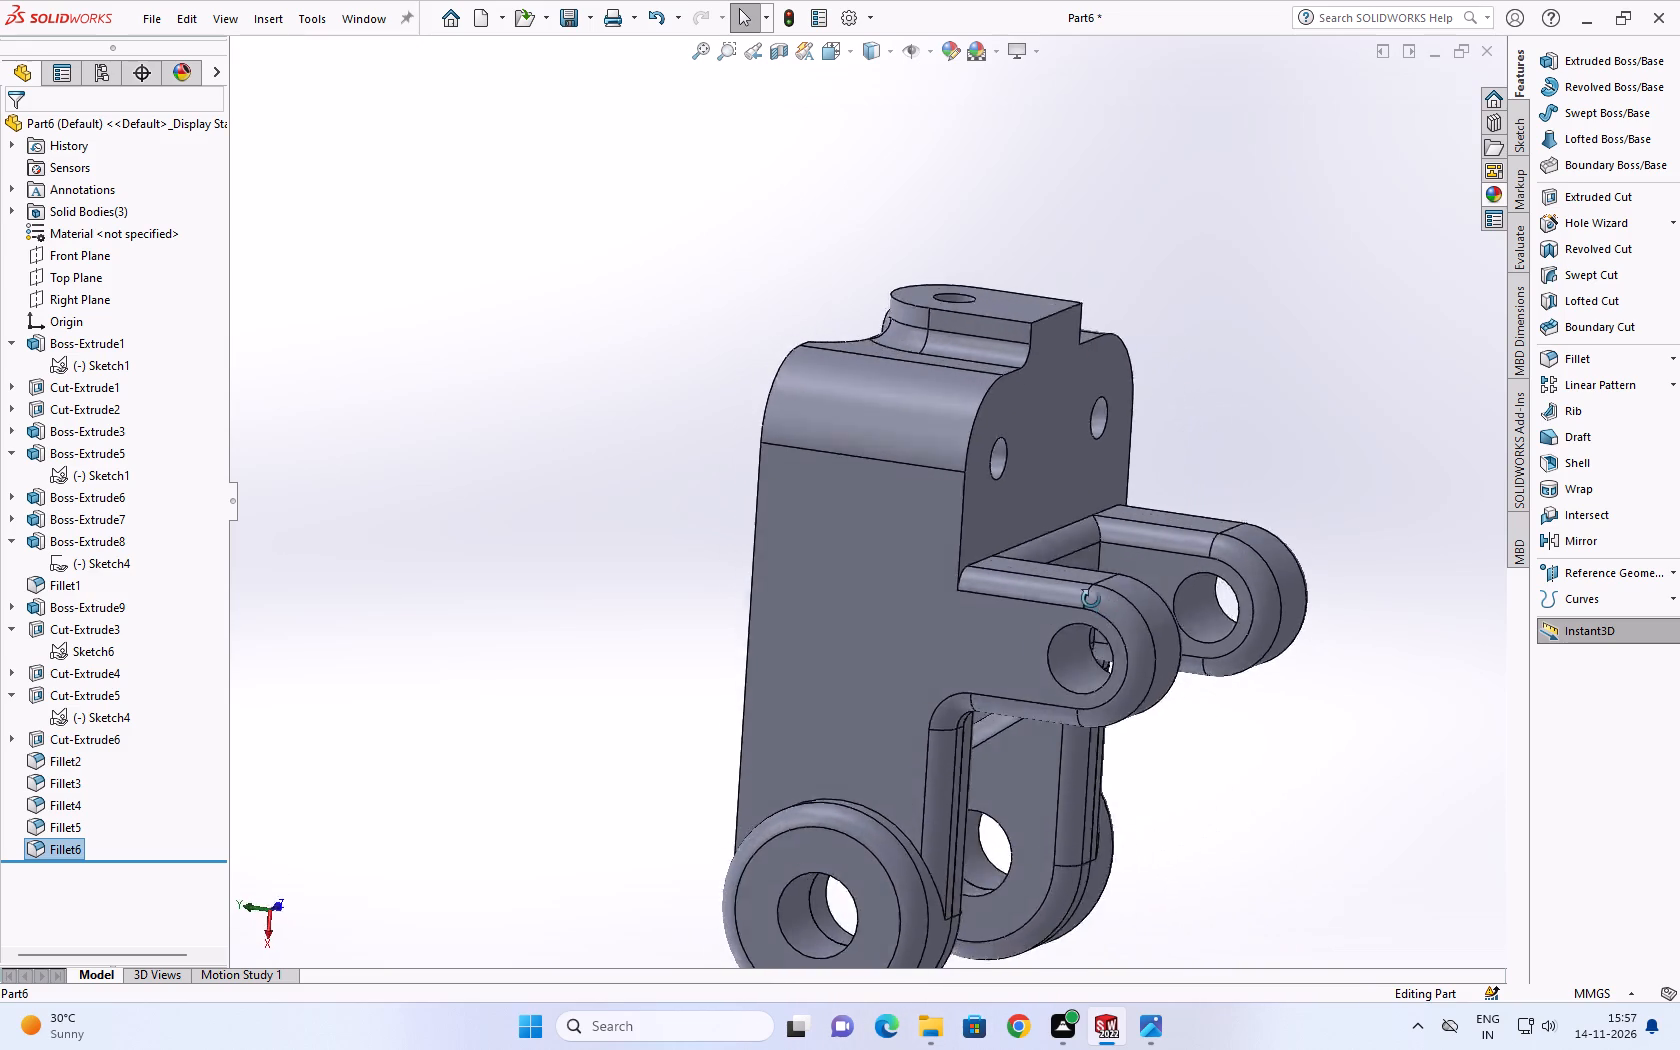
middle_click_drag(1091, 599, 1112, 714)
scroll(984, 584, "down", 3)
scroll(996, 565, "up", 1)
middle_click_drag(996, 565, 1135, 633)
scroll(925, 644, "up", 4)
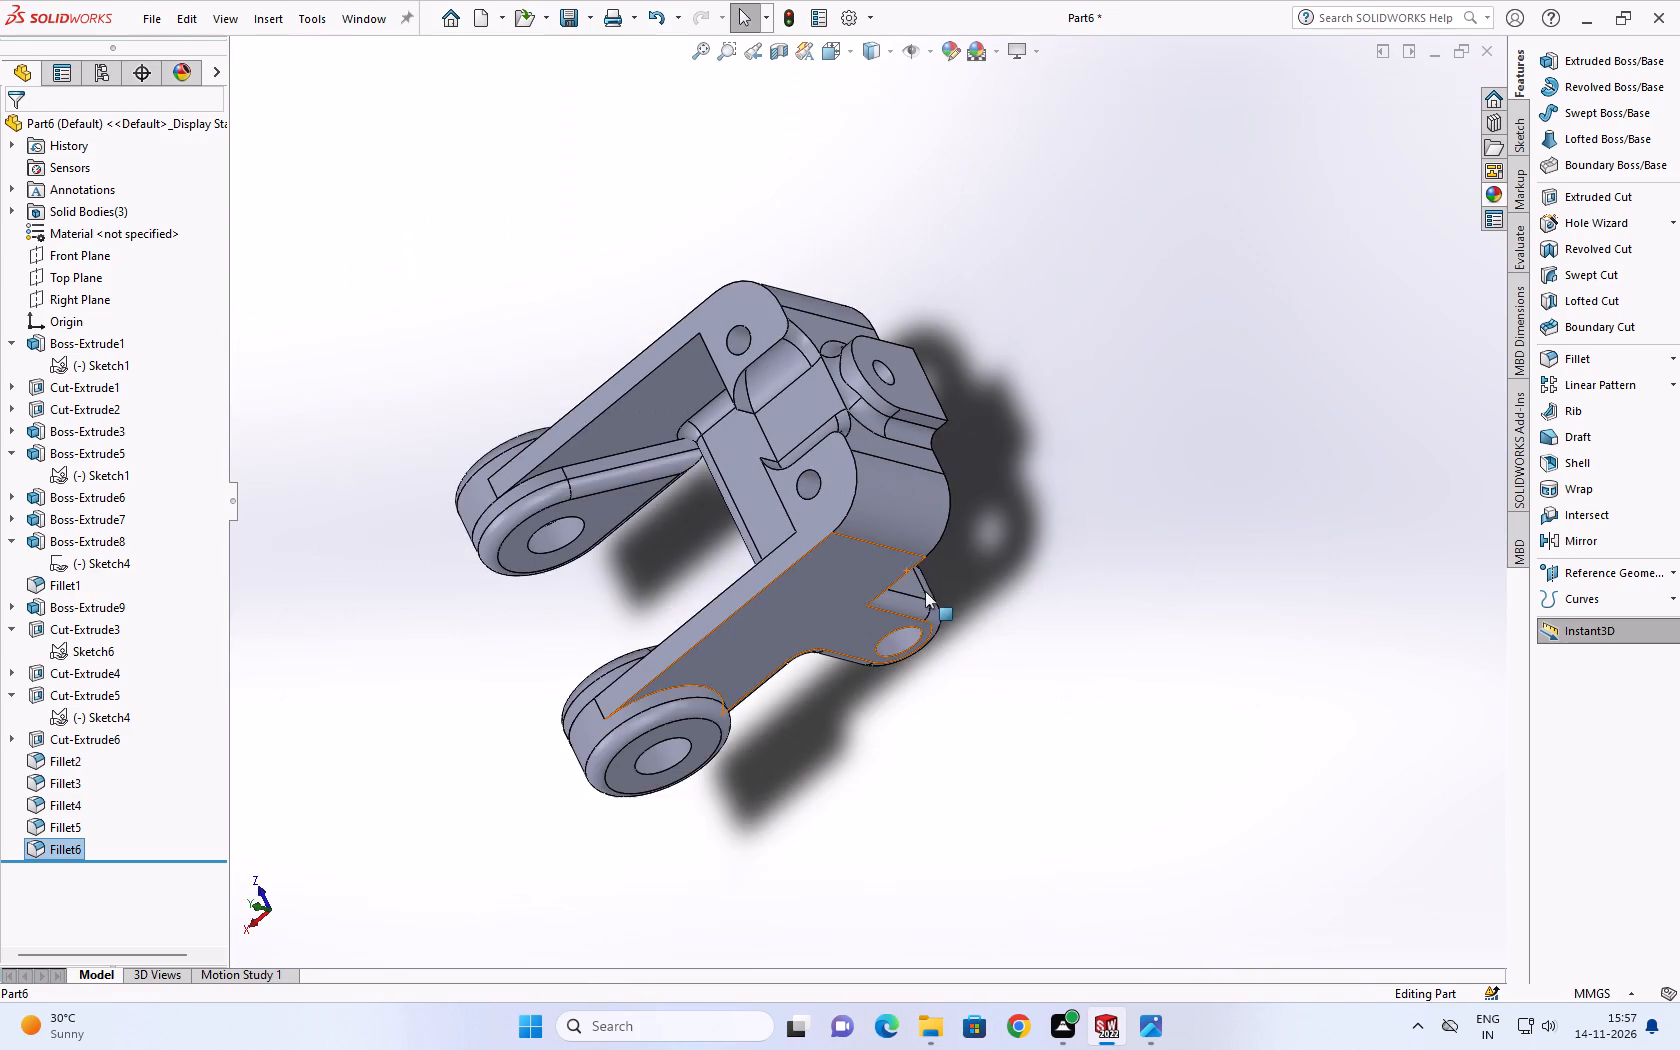
scroll(794, 582, "down", 2)
Start another symmetric fillet with a 5 mm radius.
left_click(1547, 346)
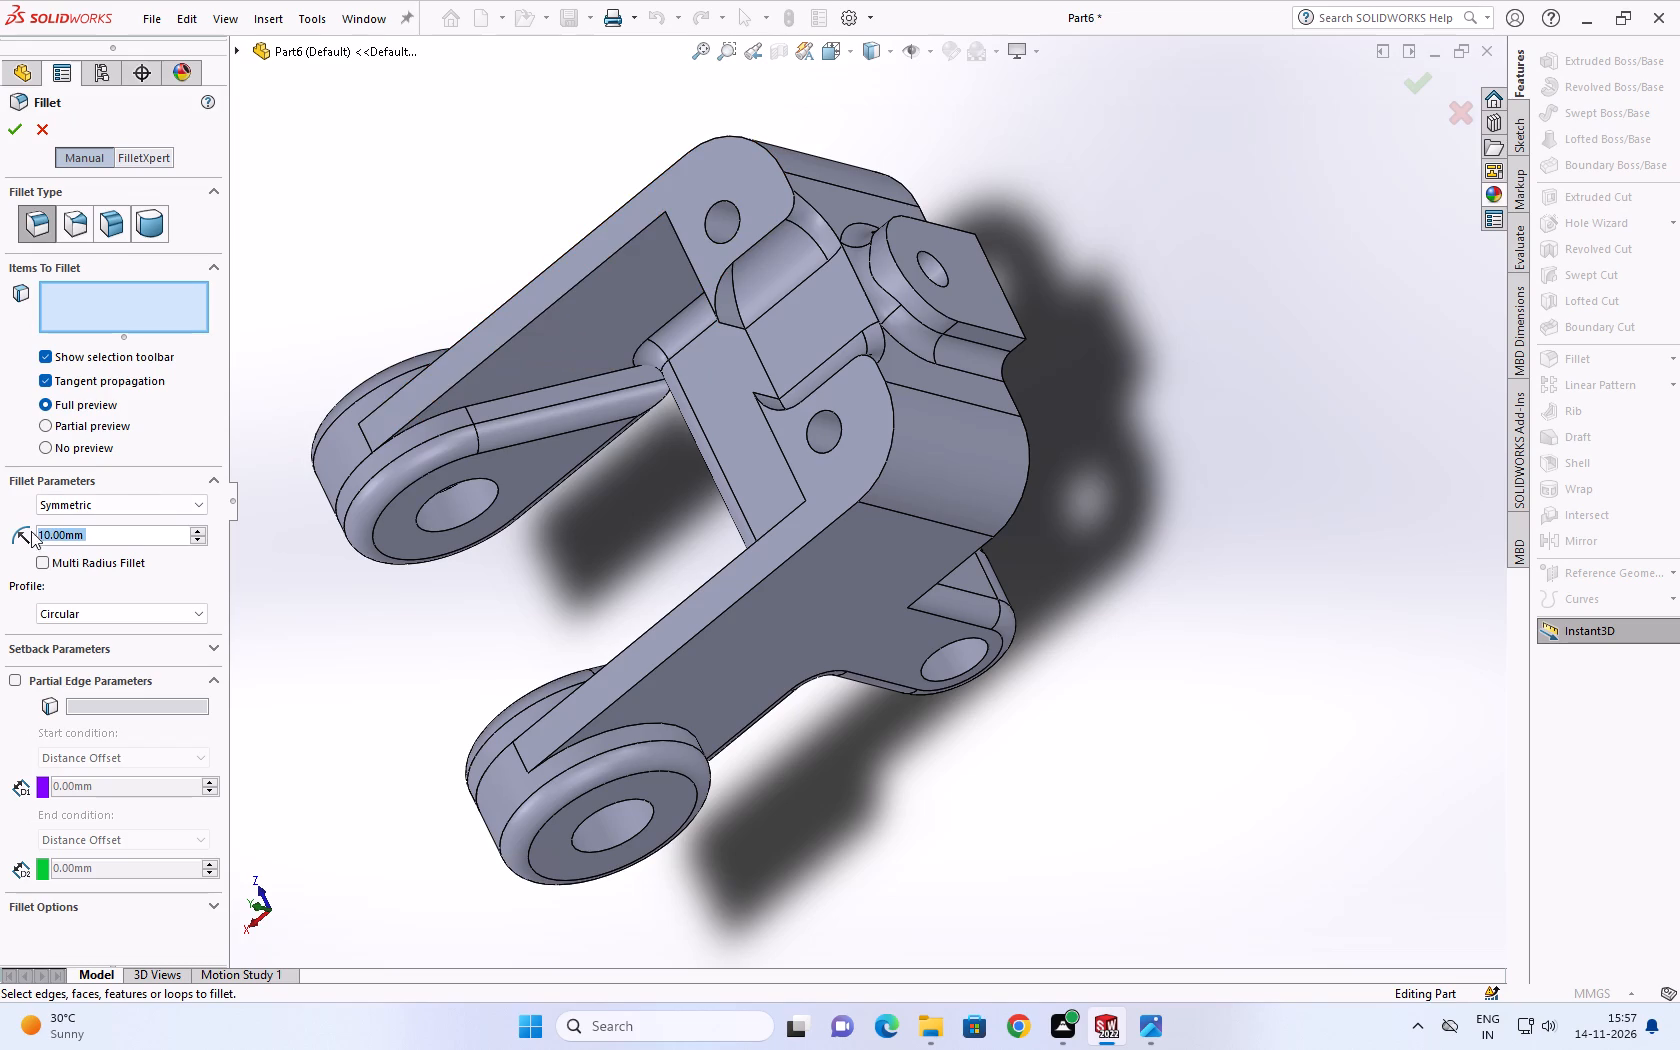
key("5")
key("Return")
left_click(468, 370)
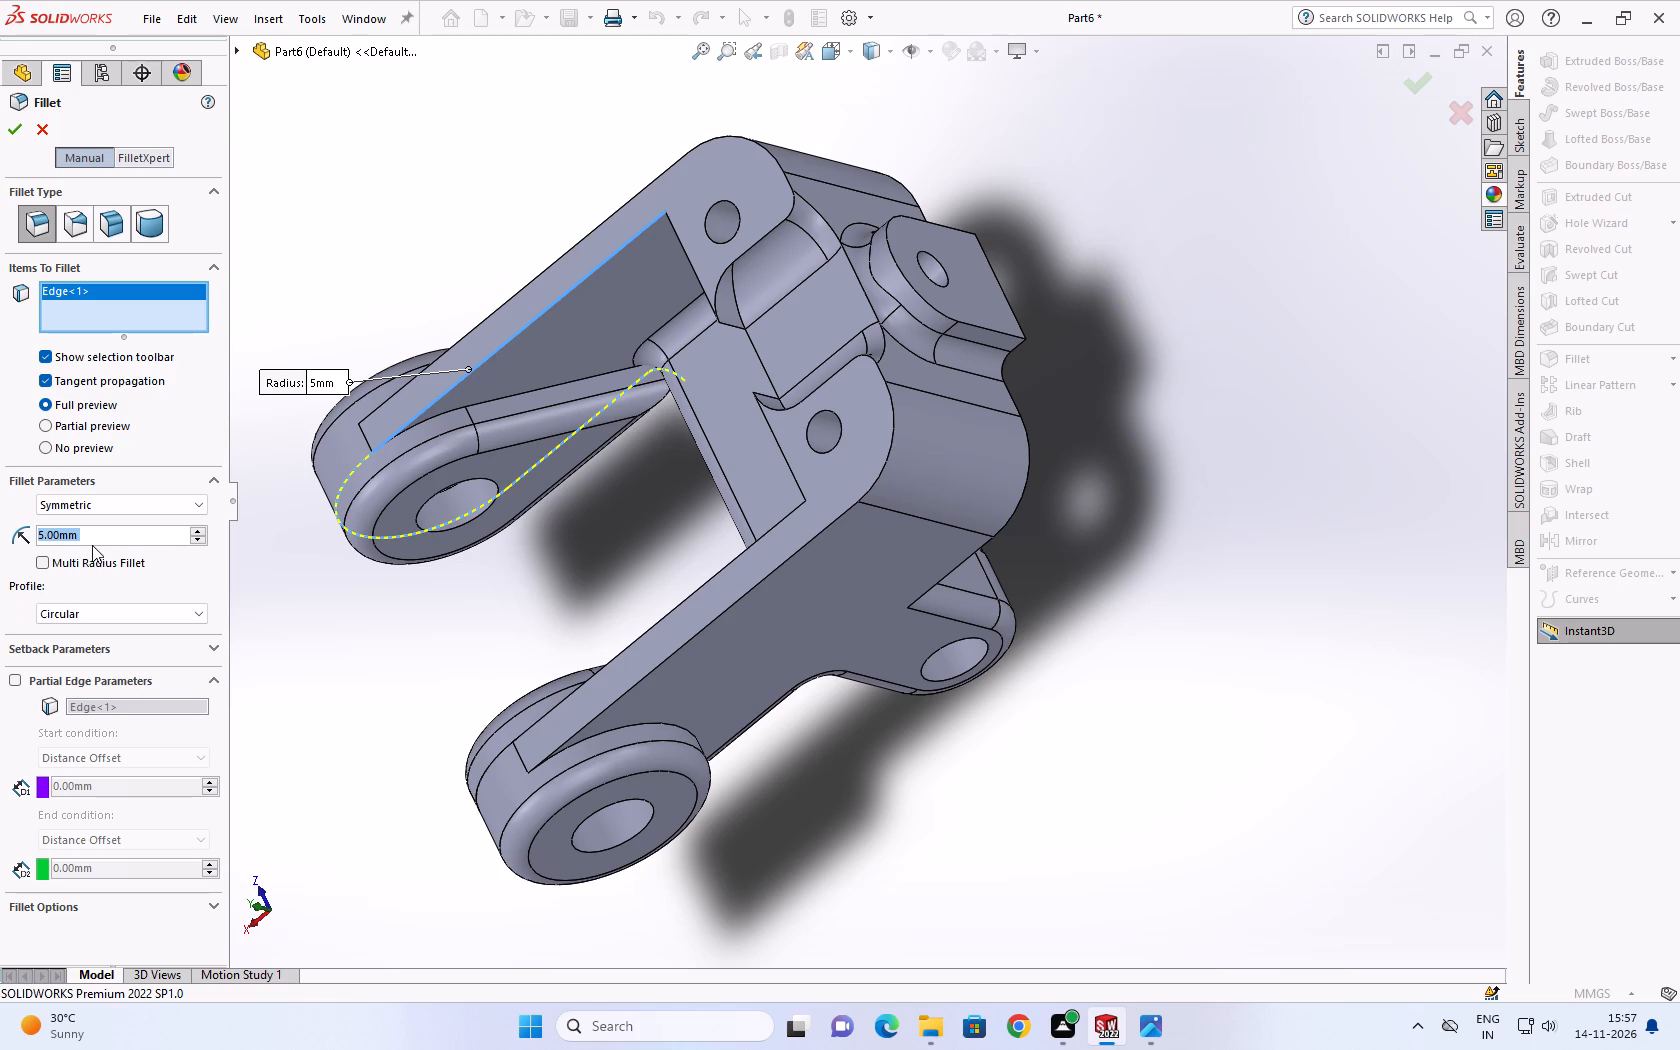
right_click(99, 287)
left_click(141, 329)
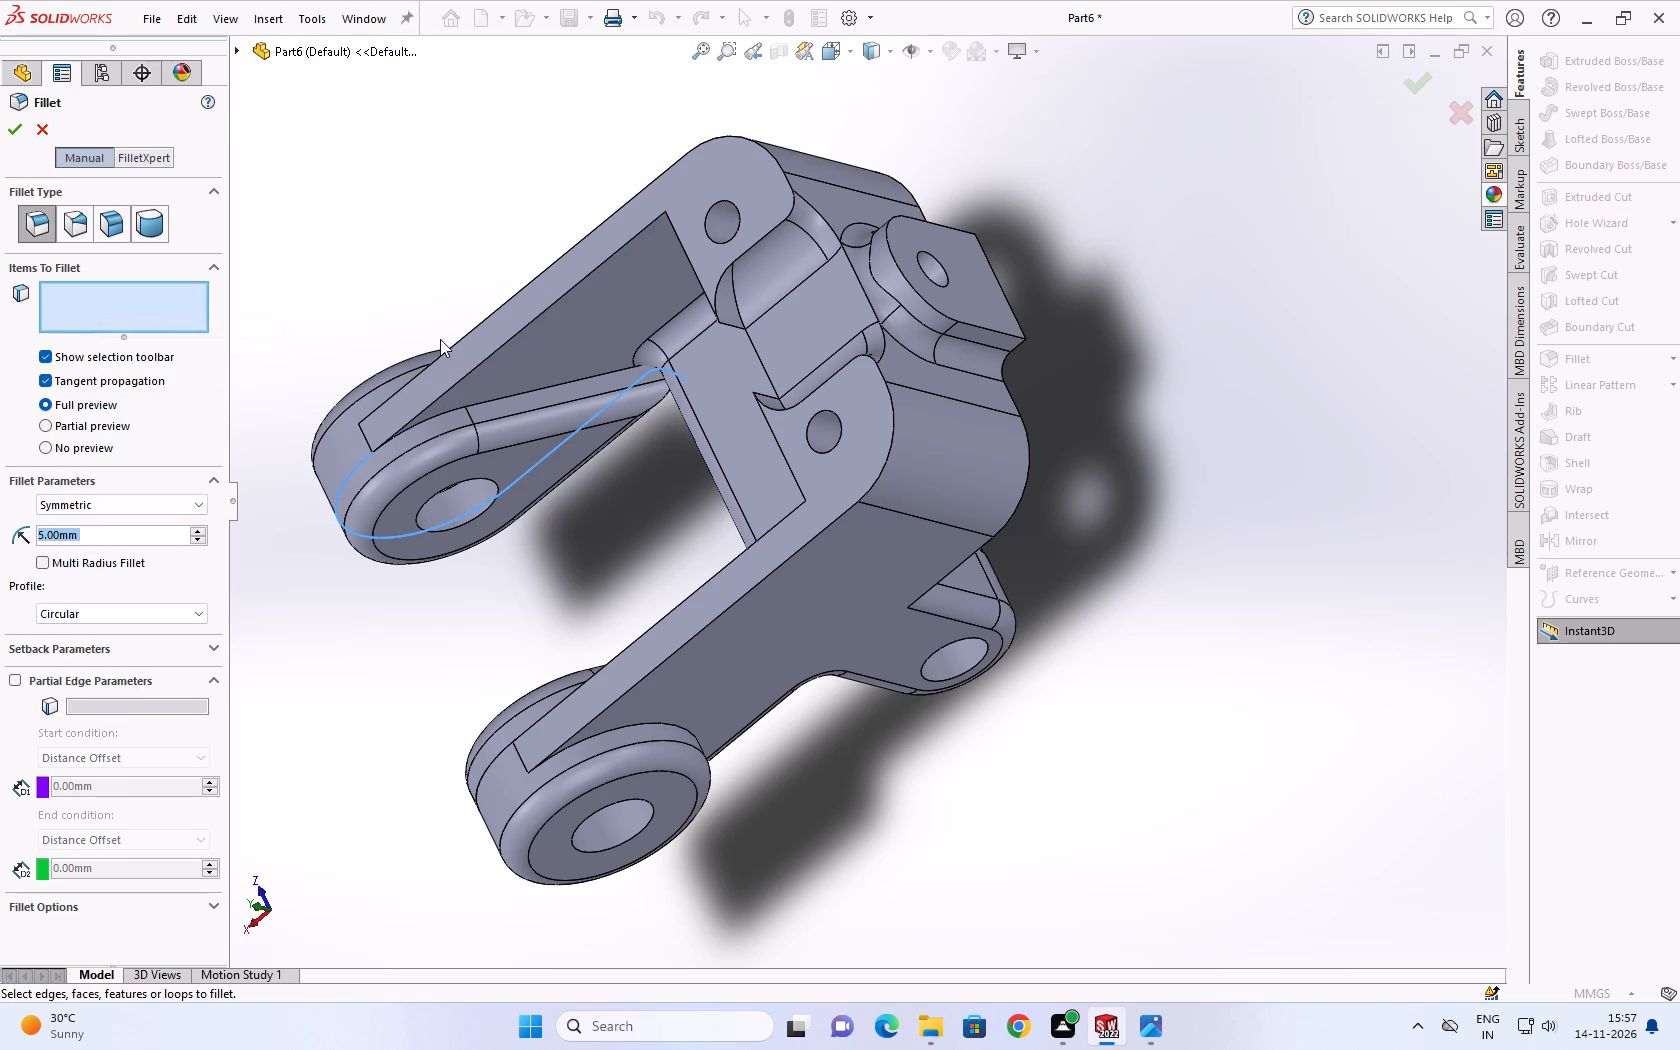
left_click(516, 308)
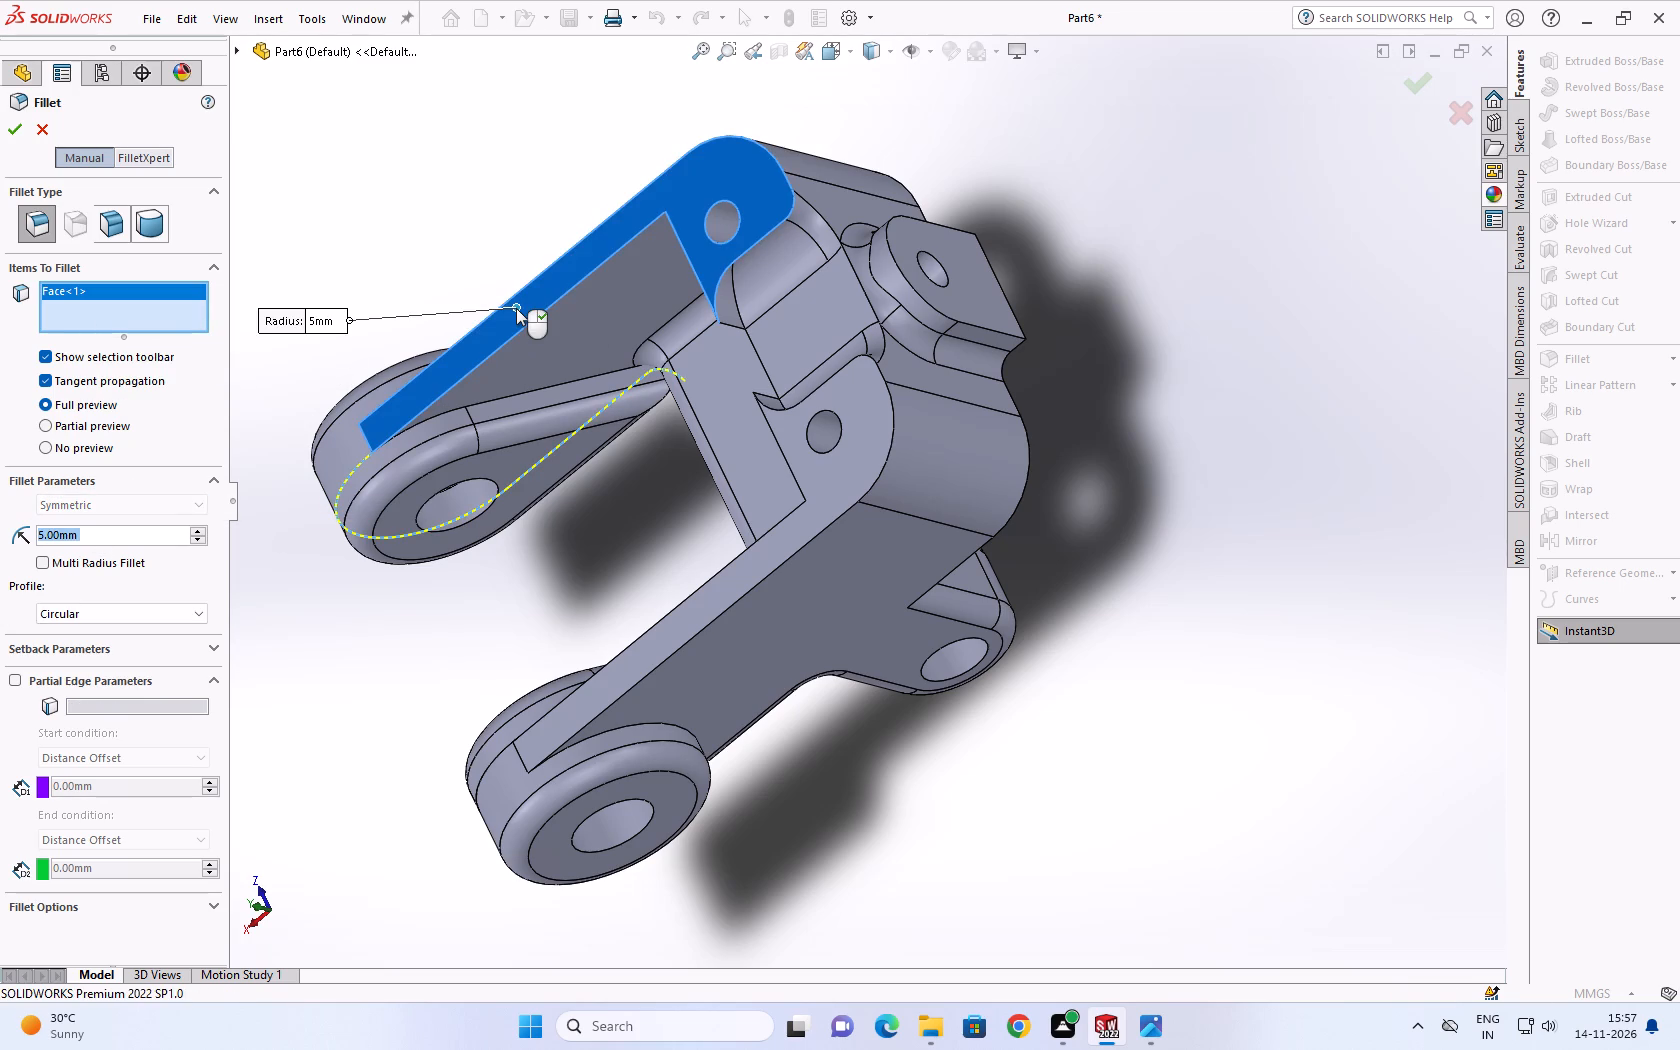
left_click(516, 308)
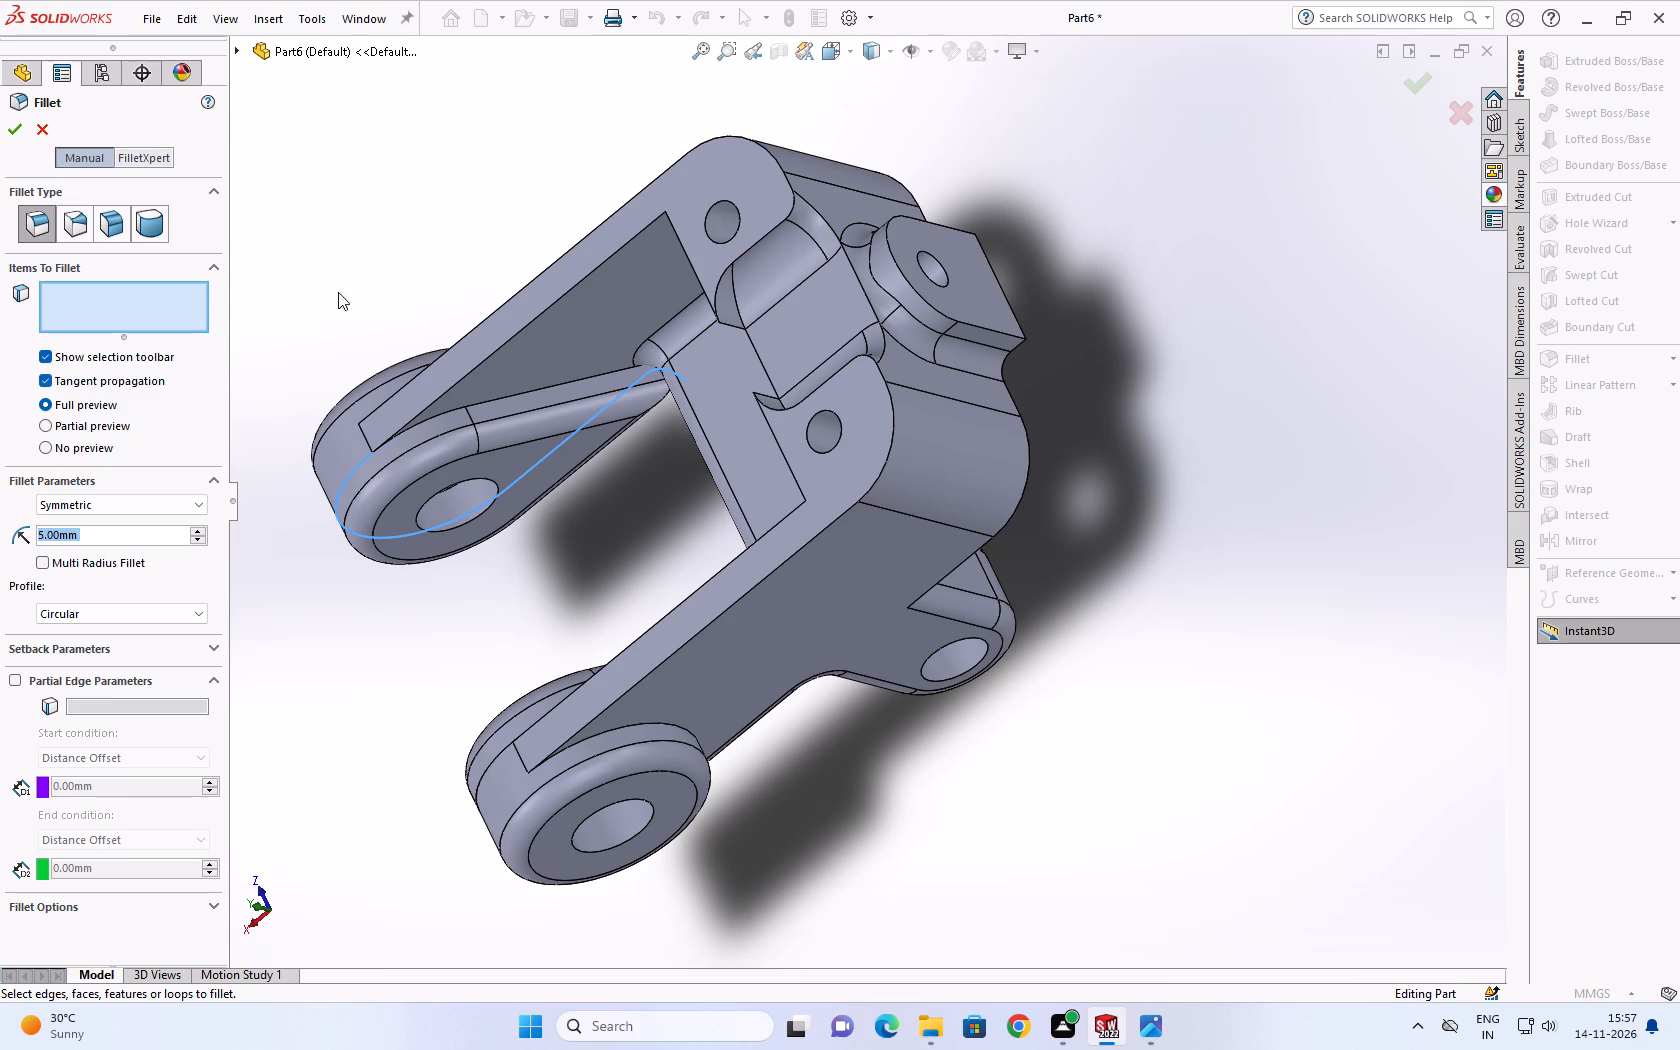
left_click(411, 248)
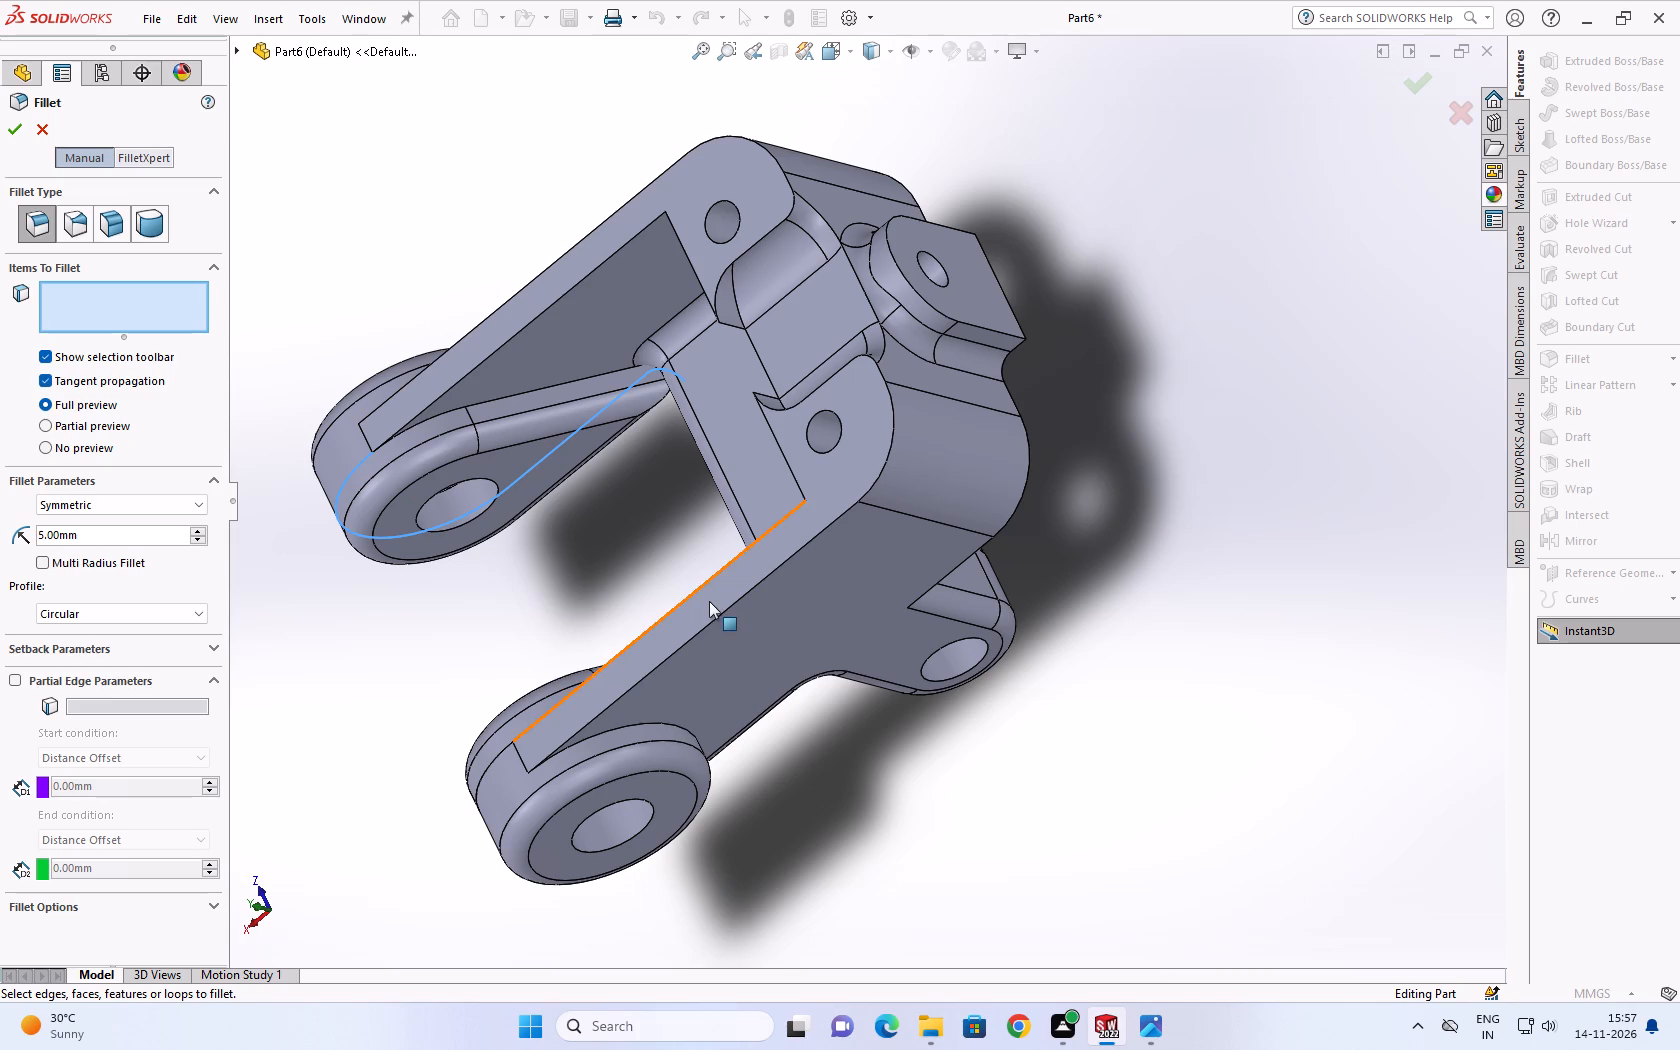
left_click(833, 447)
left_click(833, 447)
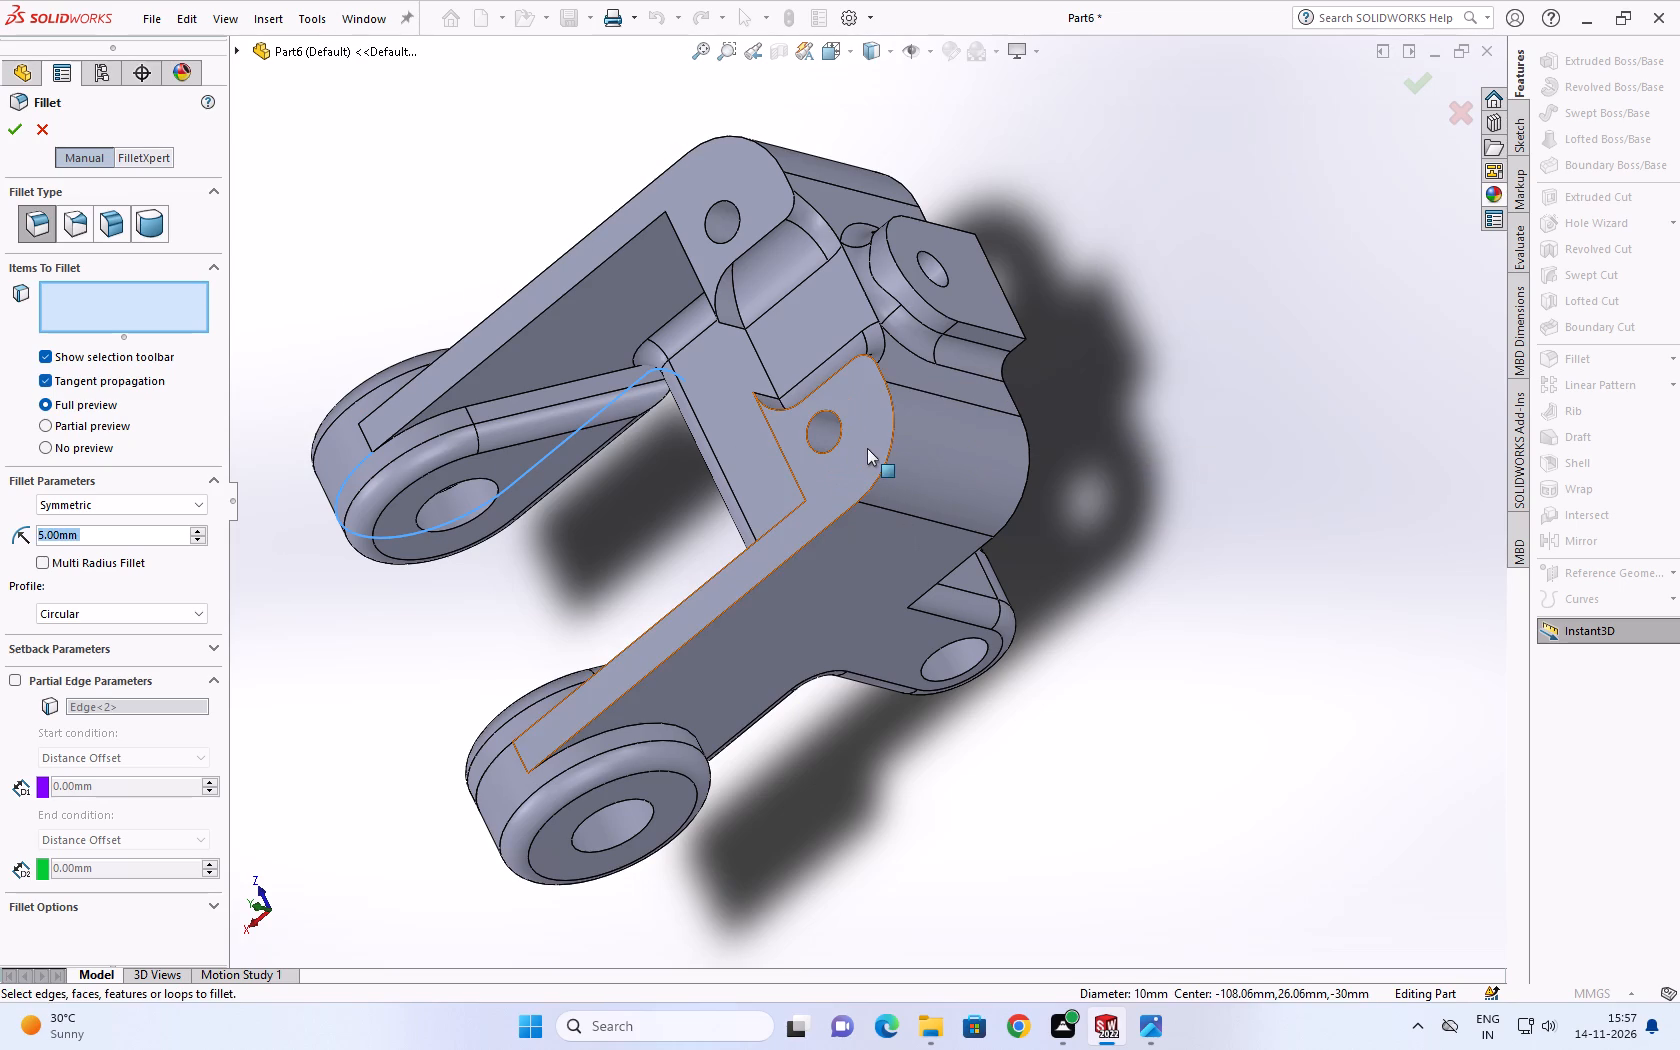
Select the rounded outer corner edges of both holed arm faces, including their tangent edges, for the fillet.
left_click(887, 450)
double_click(887, 450)
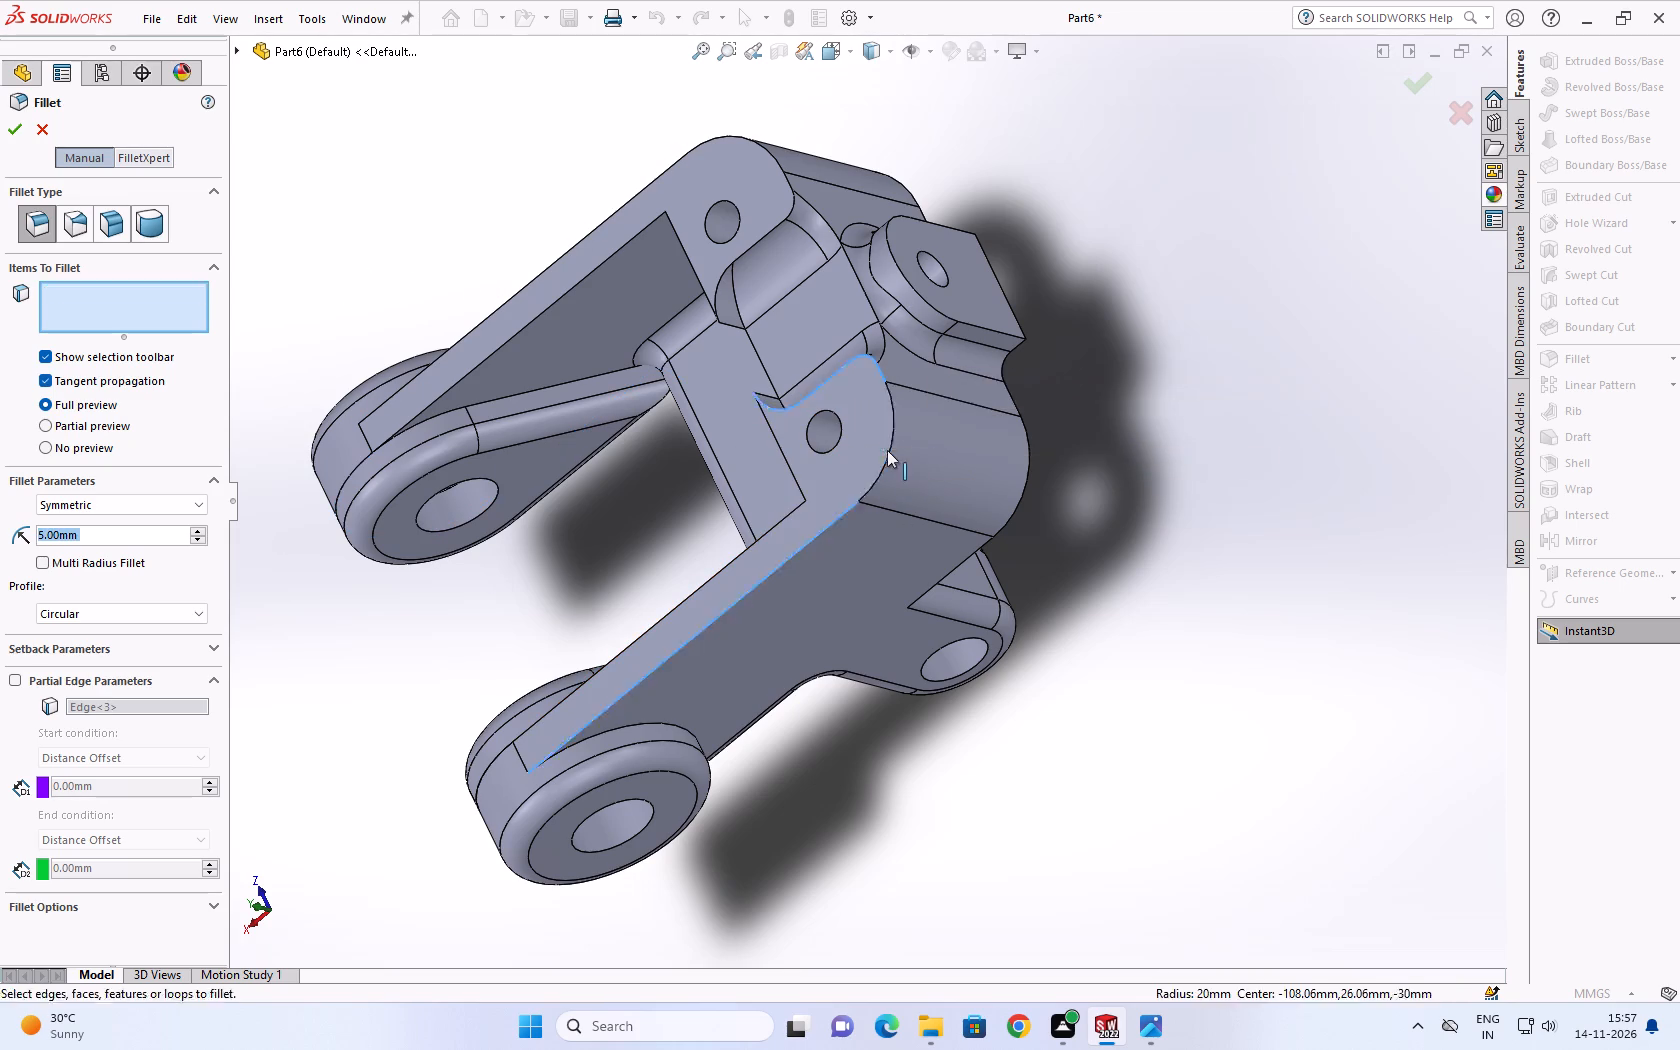
left_click(761, 149)
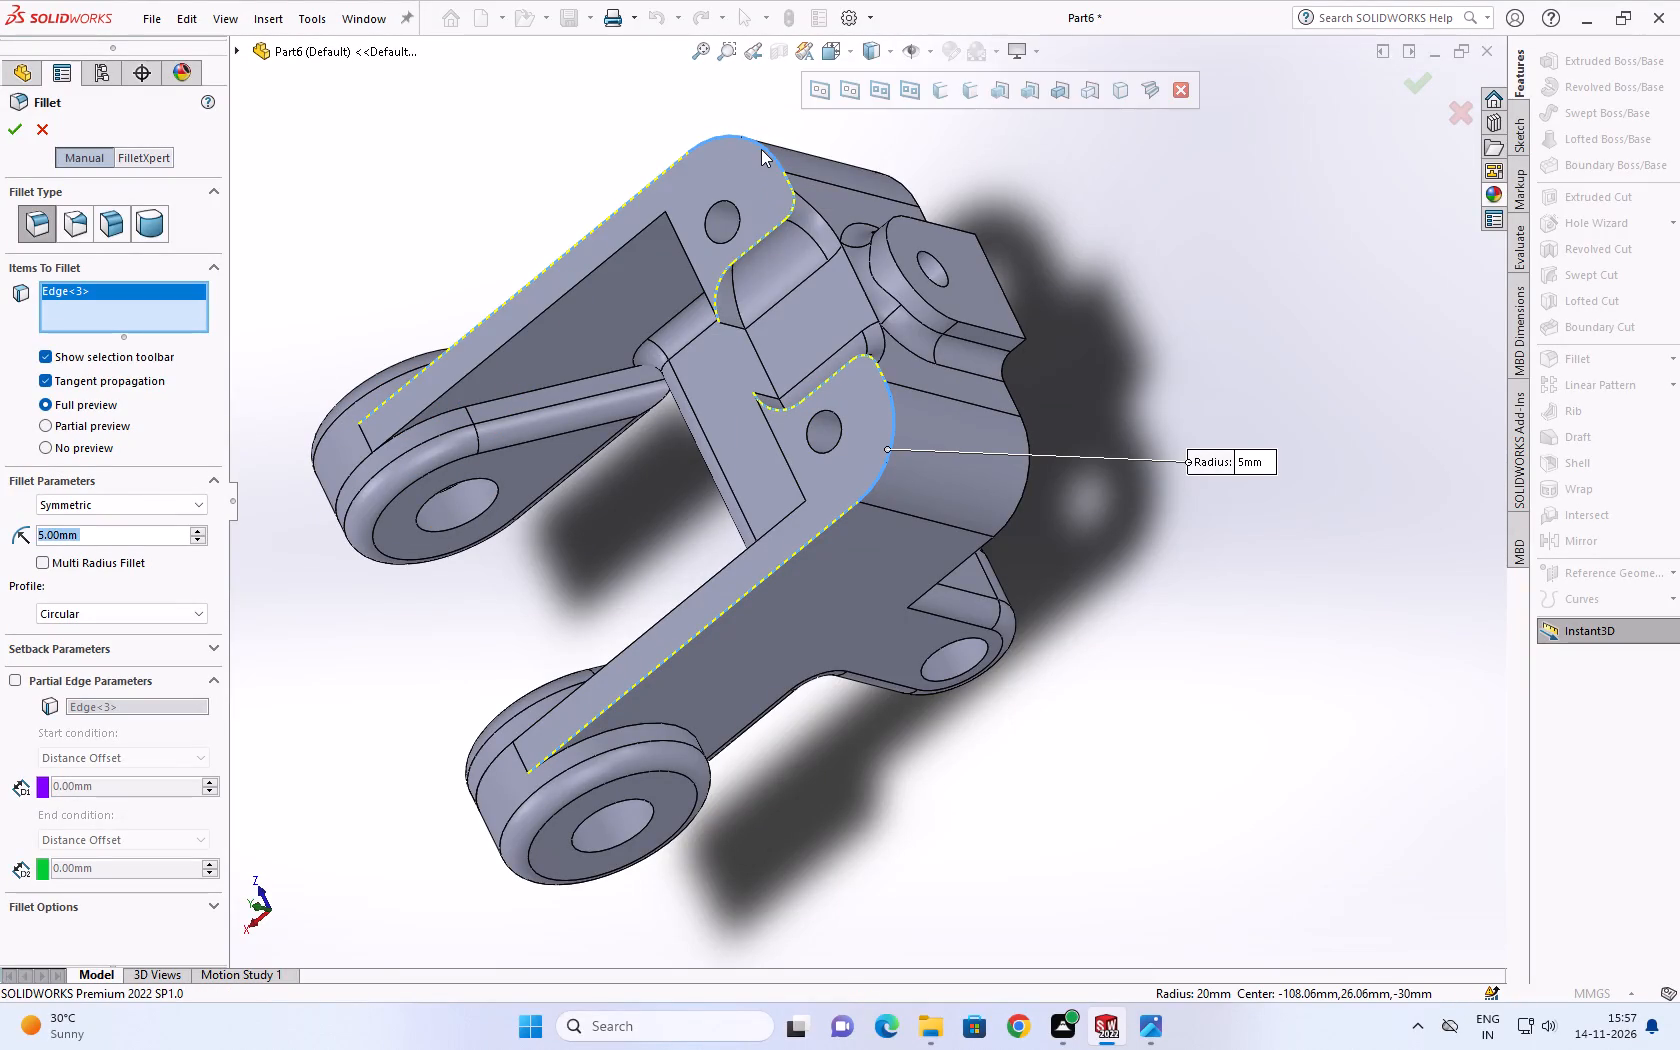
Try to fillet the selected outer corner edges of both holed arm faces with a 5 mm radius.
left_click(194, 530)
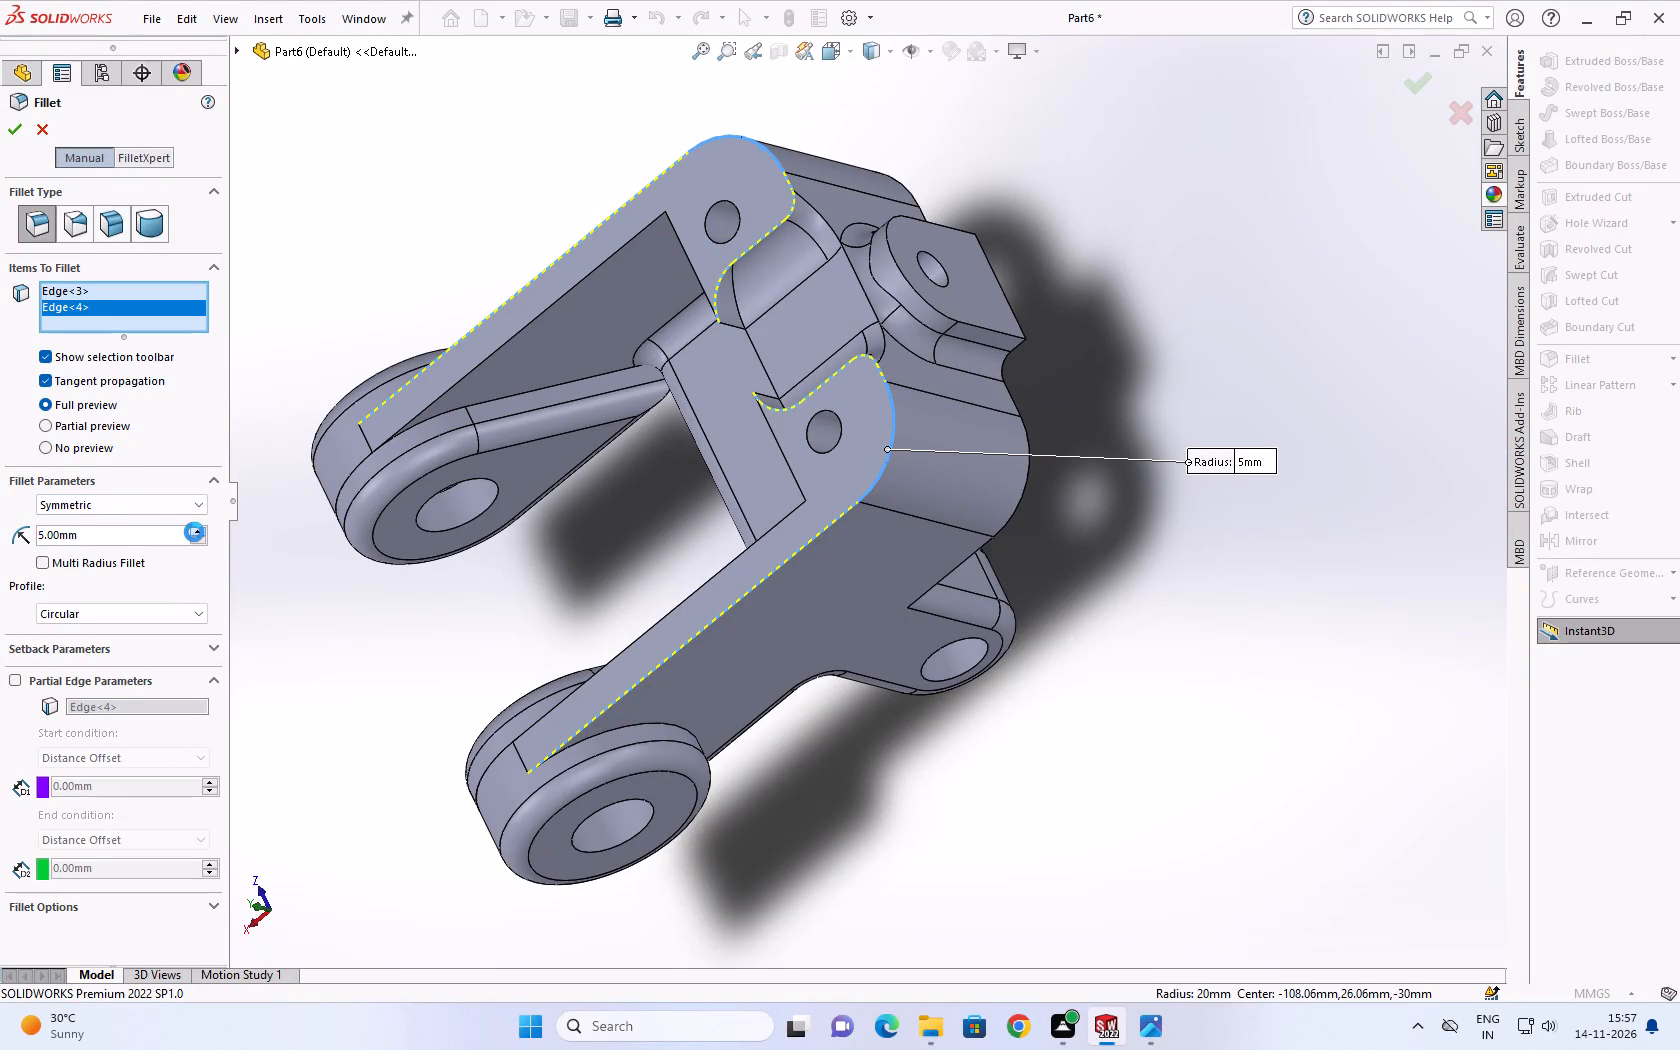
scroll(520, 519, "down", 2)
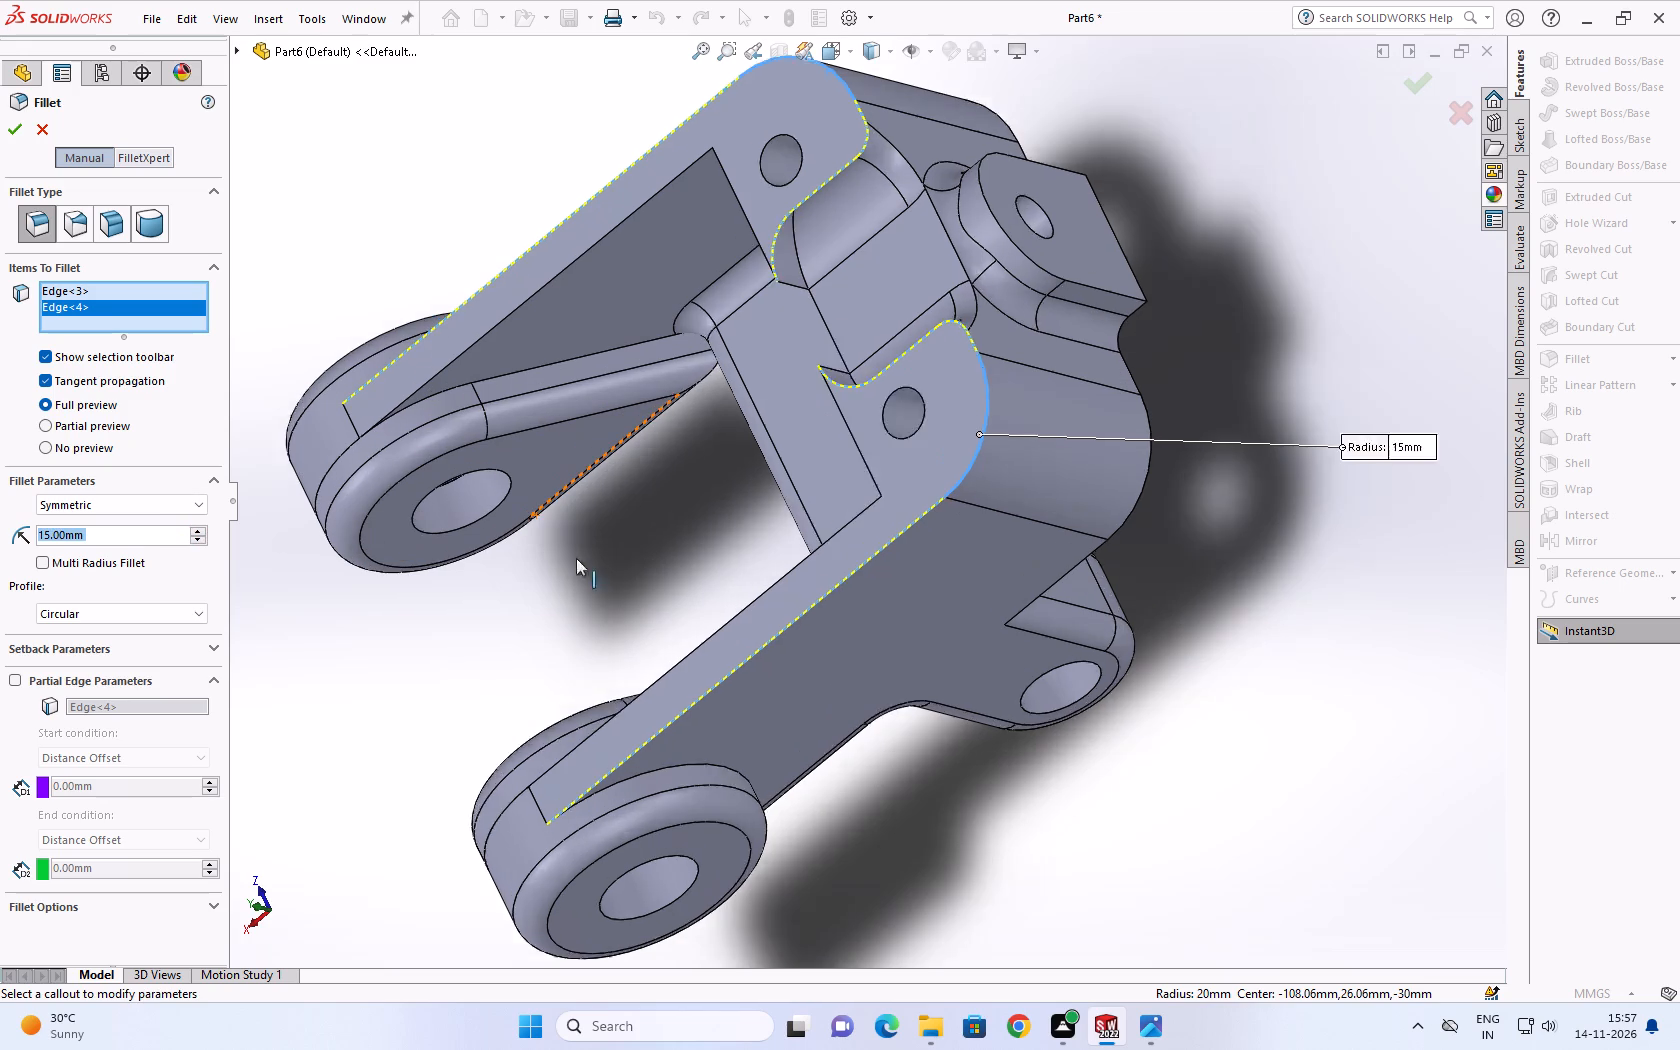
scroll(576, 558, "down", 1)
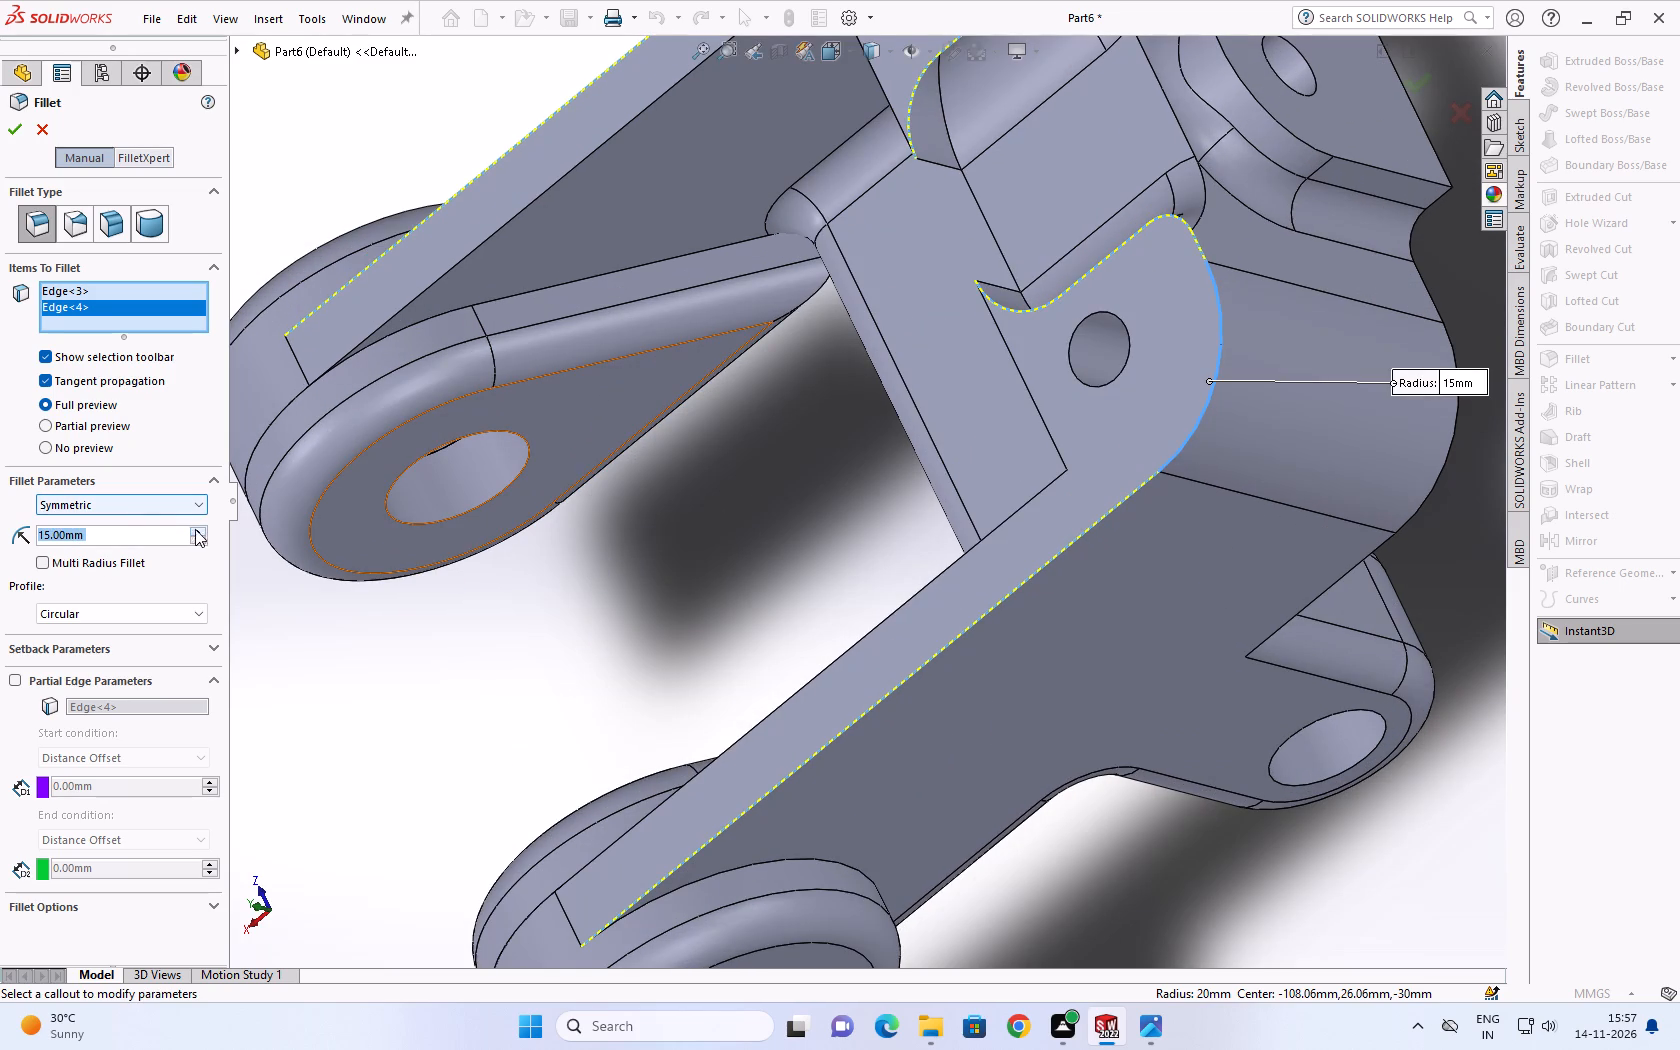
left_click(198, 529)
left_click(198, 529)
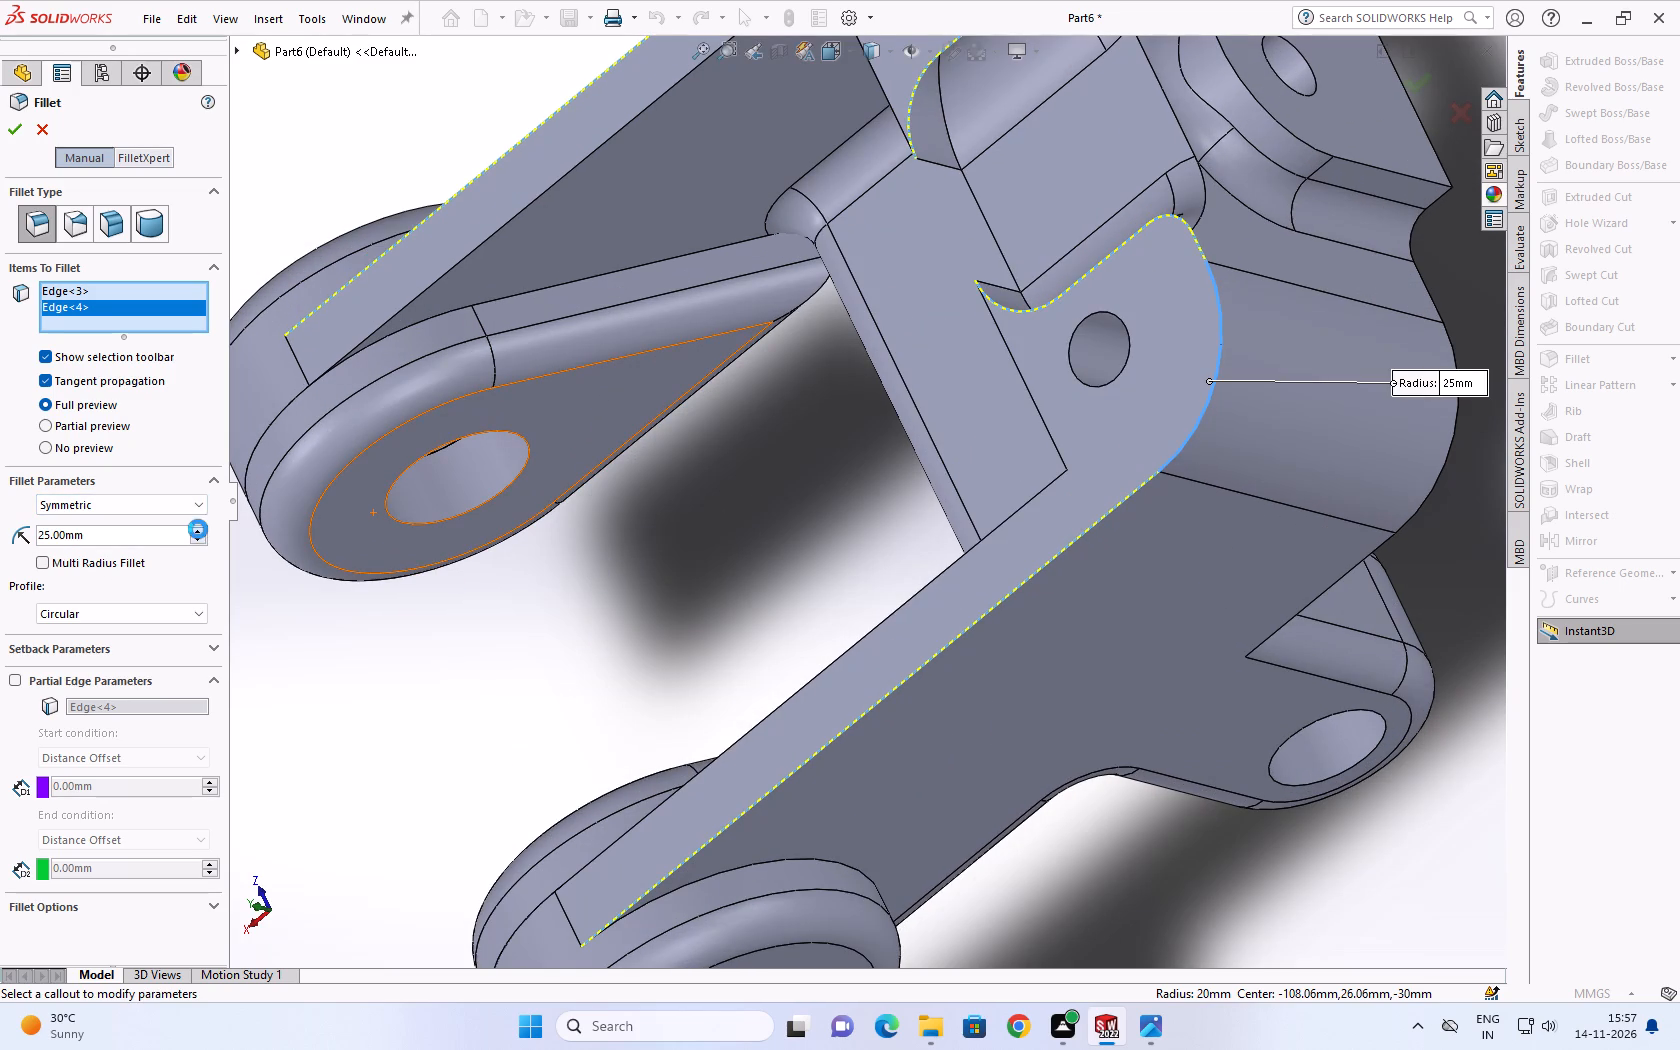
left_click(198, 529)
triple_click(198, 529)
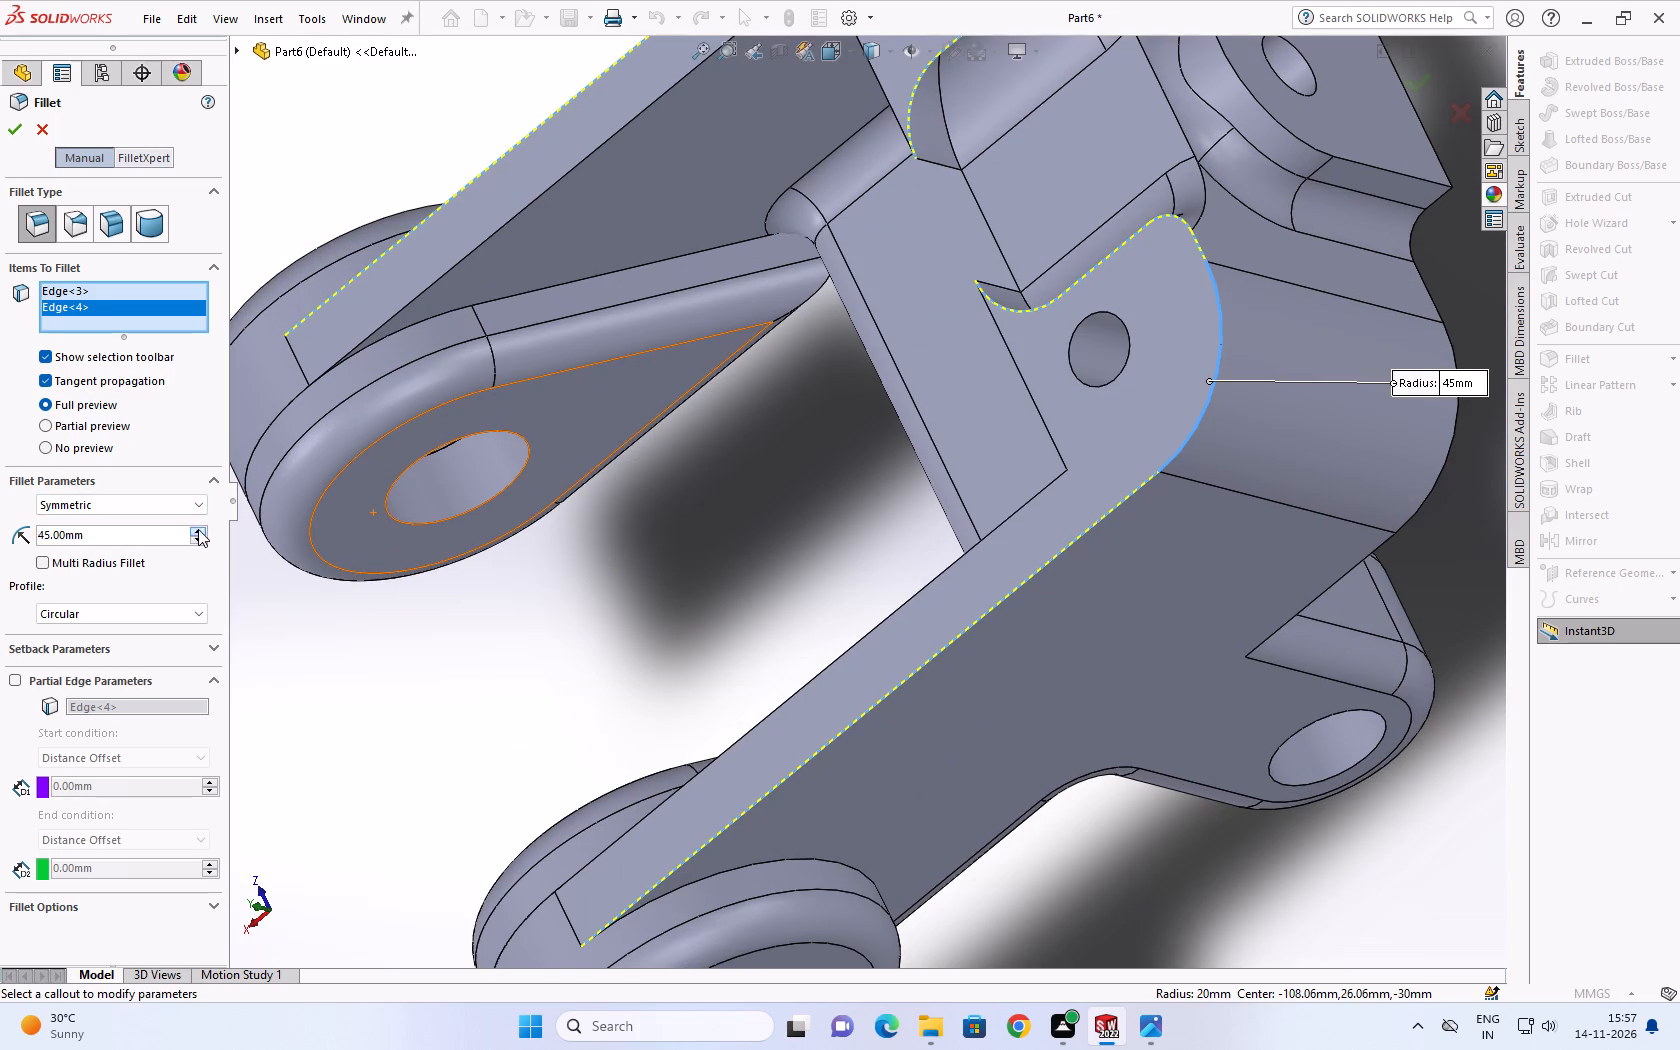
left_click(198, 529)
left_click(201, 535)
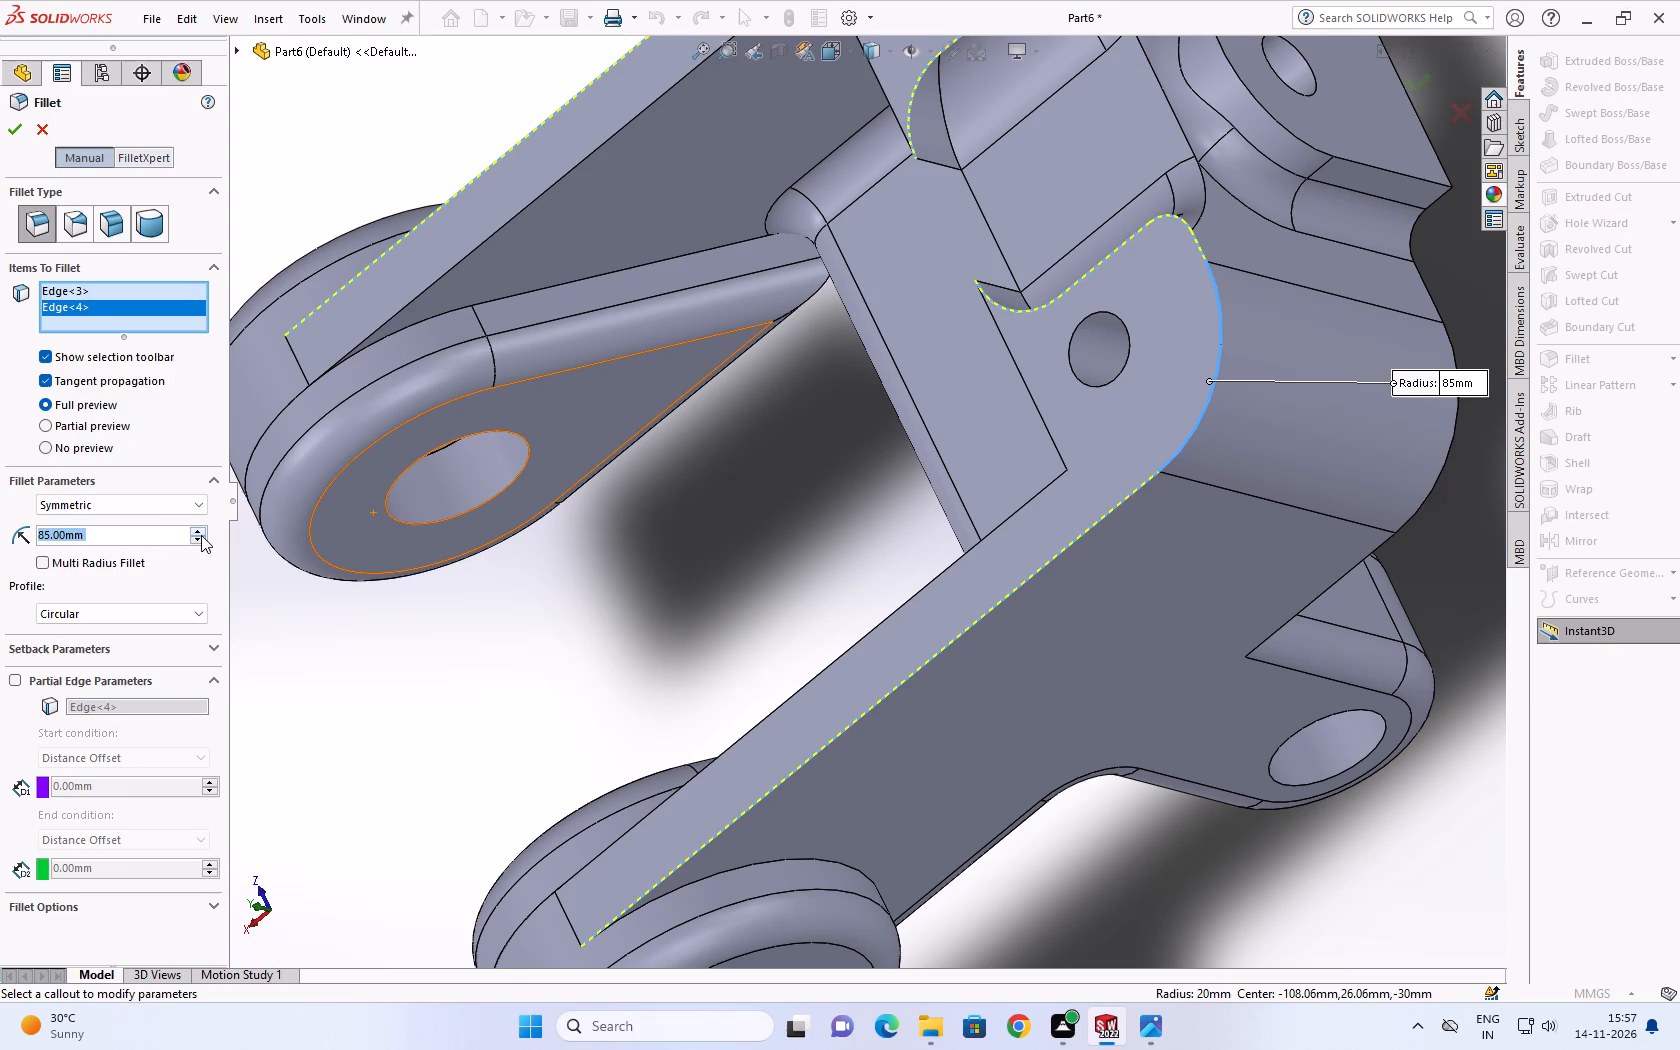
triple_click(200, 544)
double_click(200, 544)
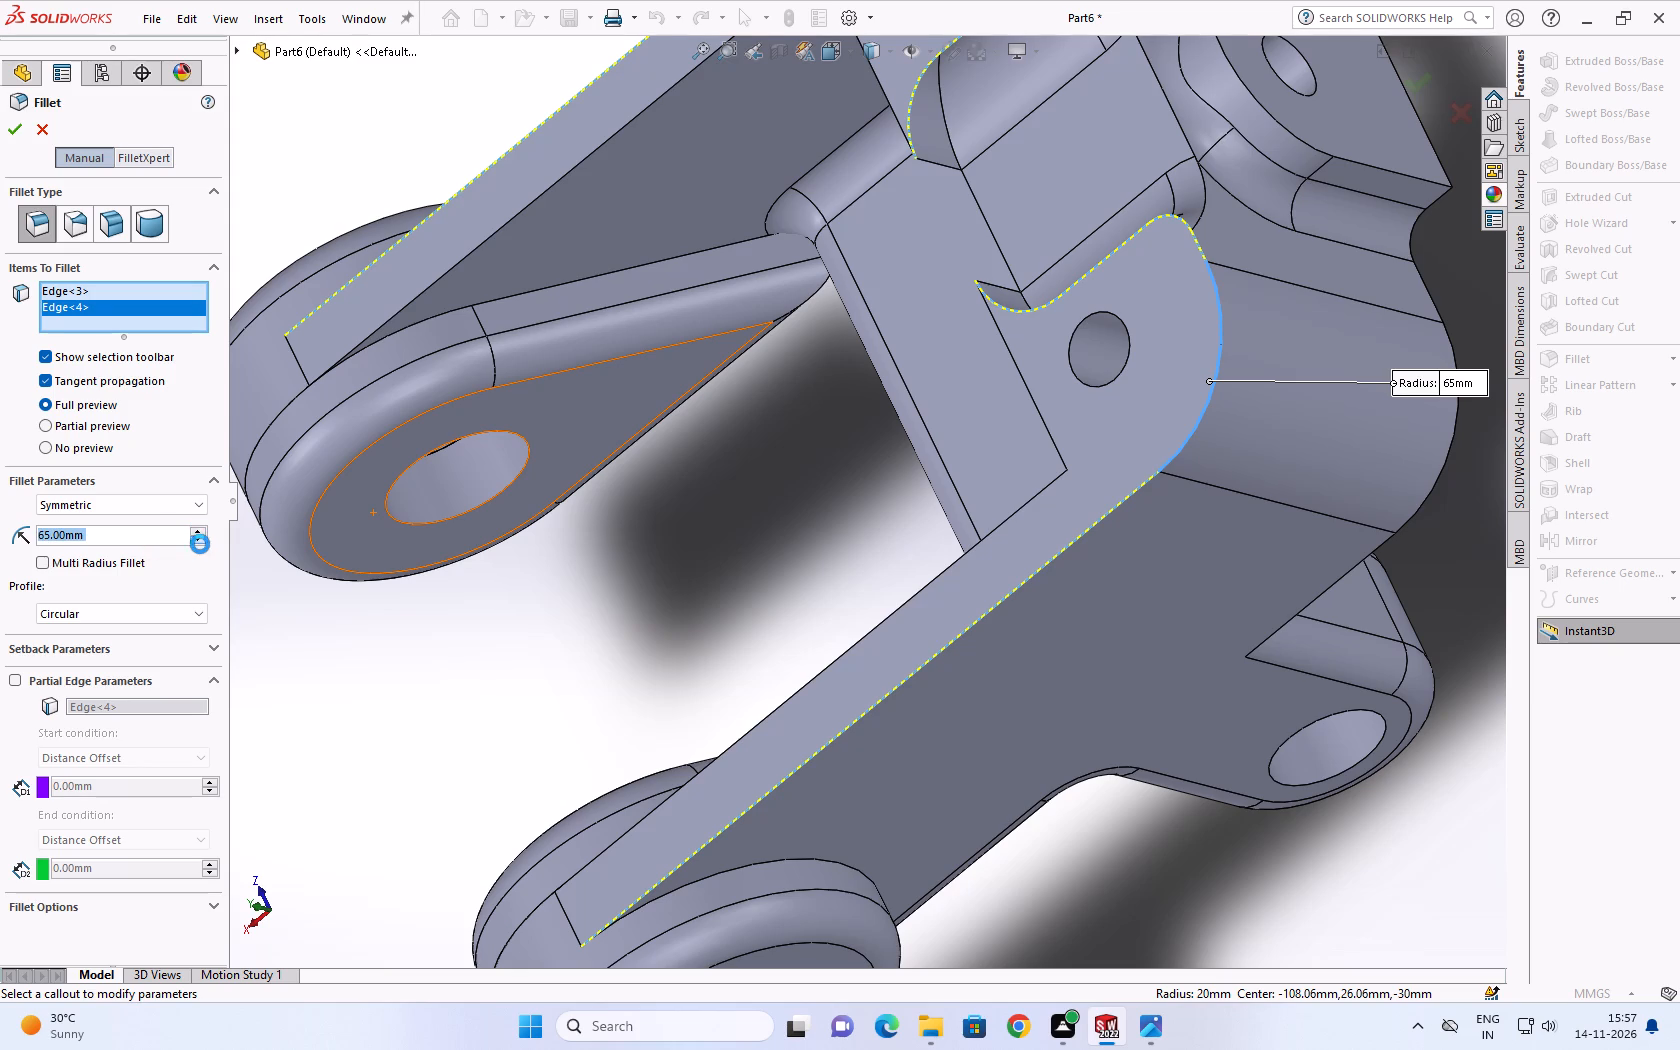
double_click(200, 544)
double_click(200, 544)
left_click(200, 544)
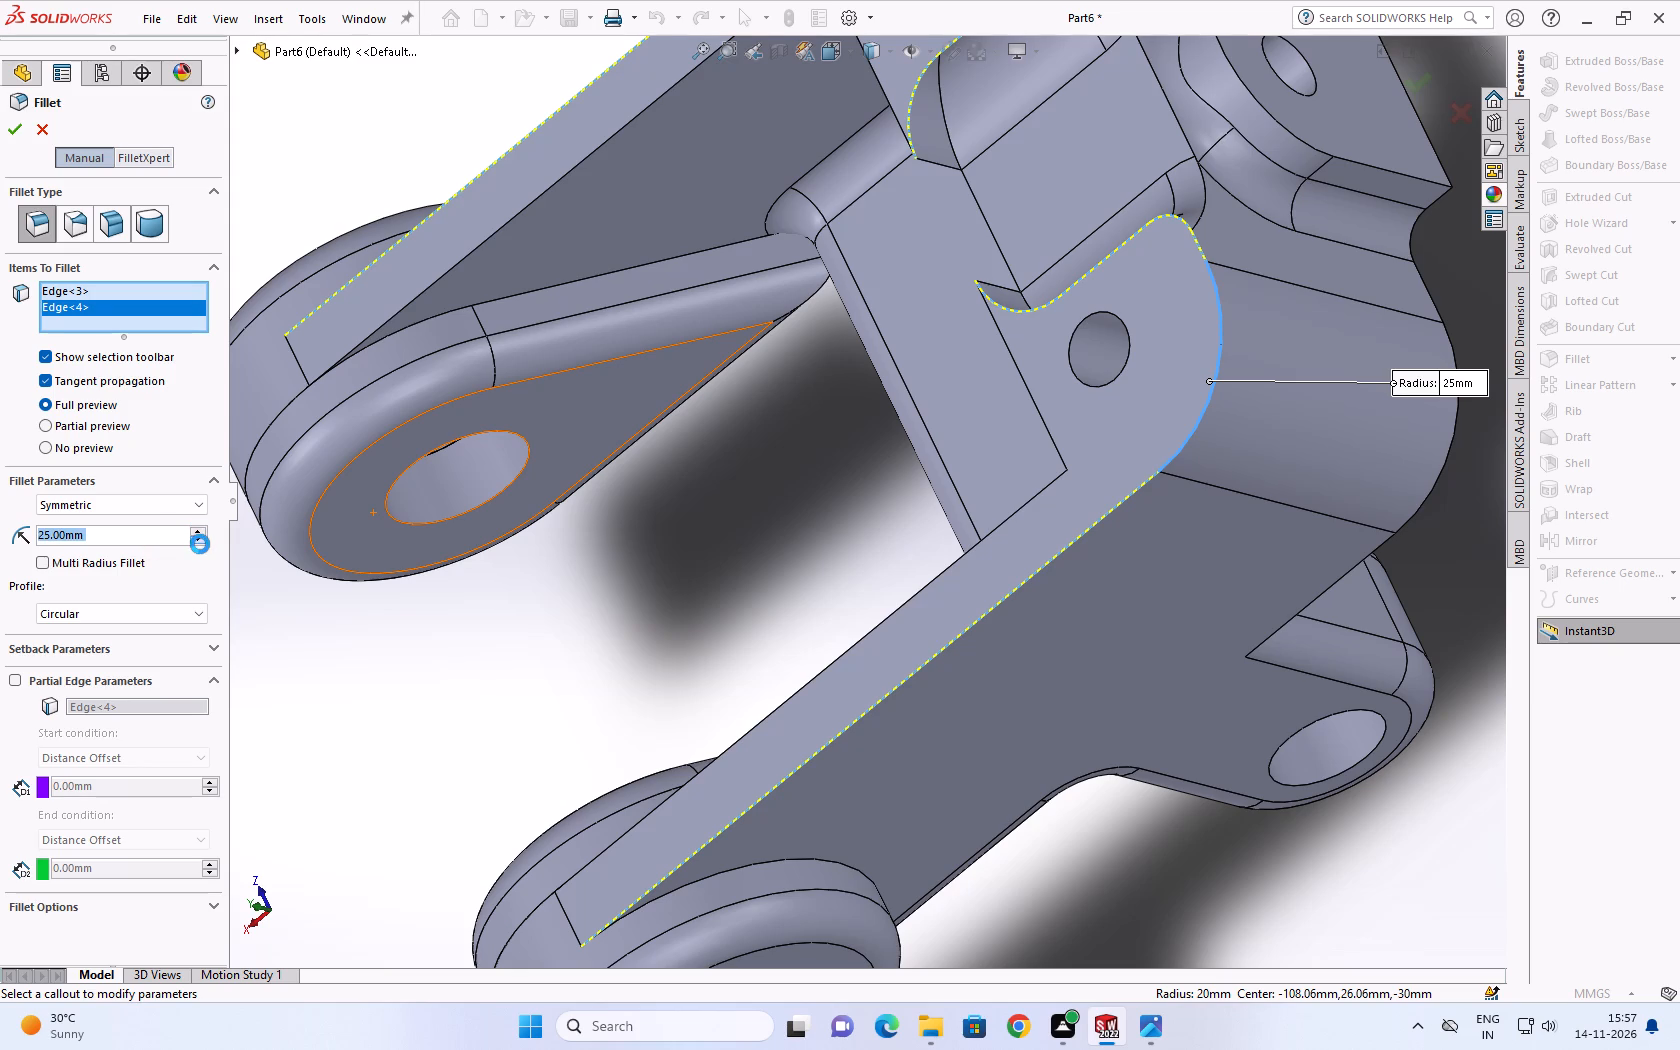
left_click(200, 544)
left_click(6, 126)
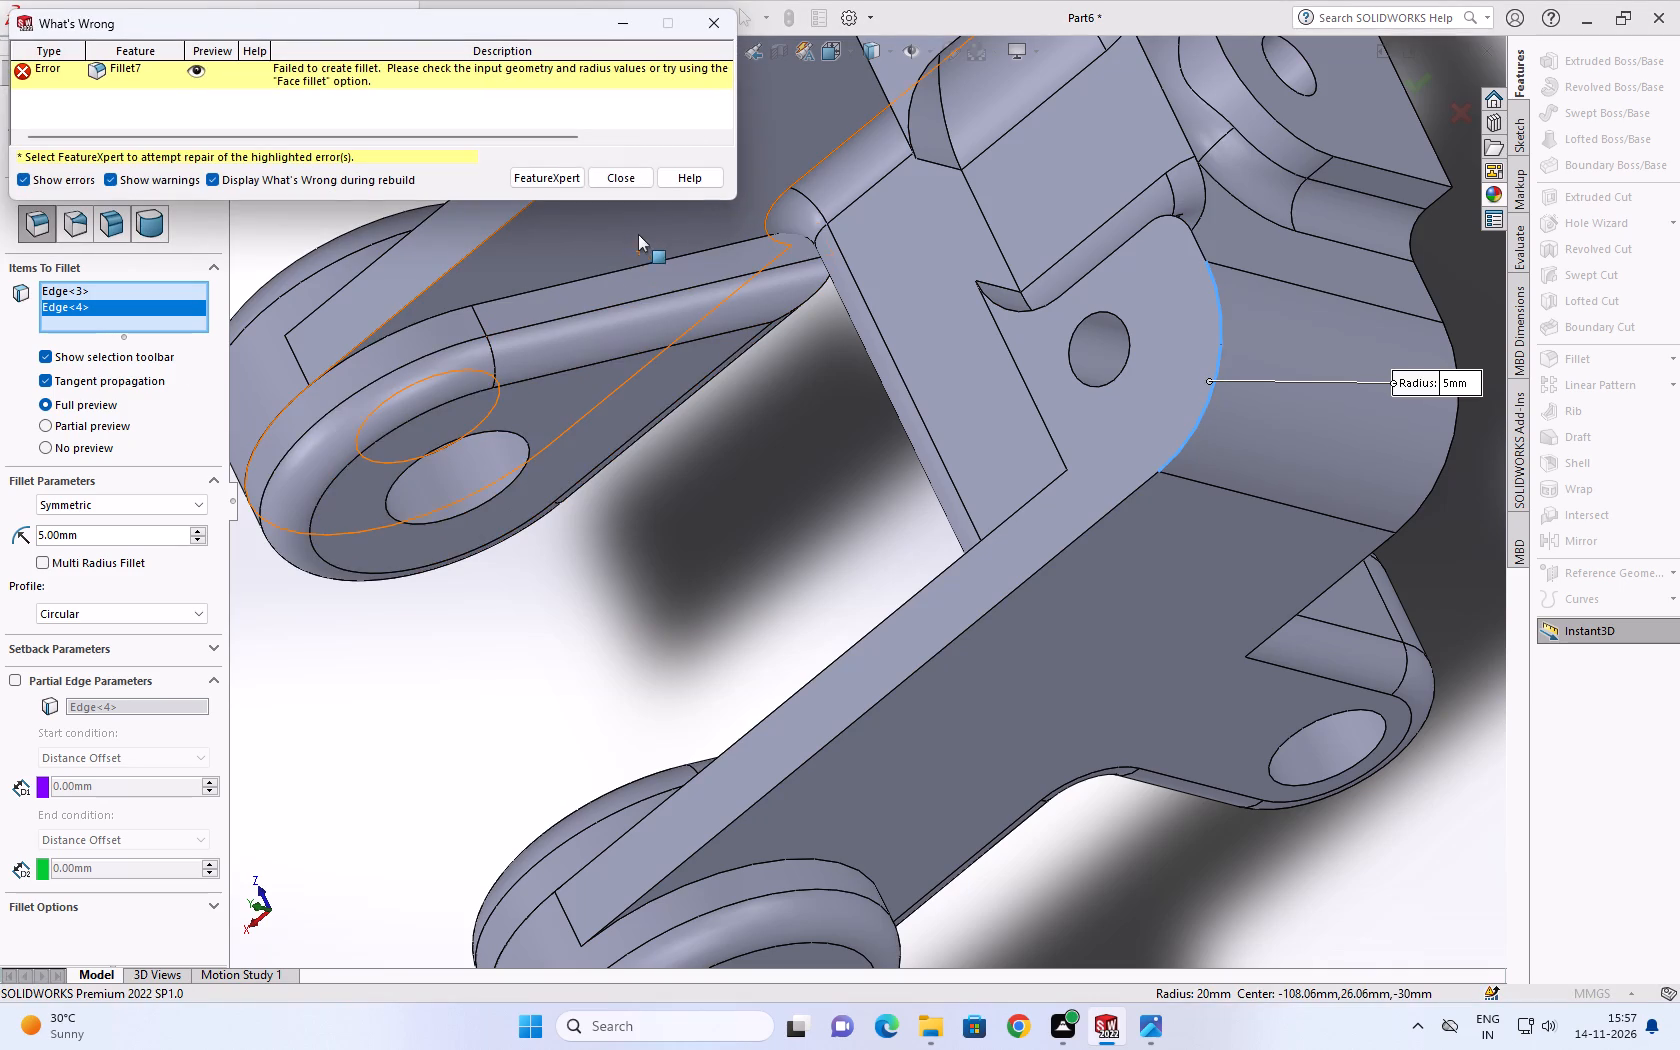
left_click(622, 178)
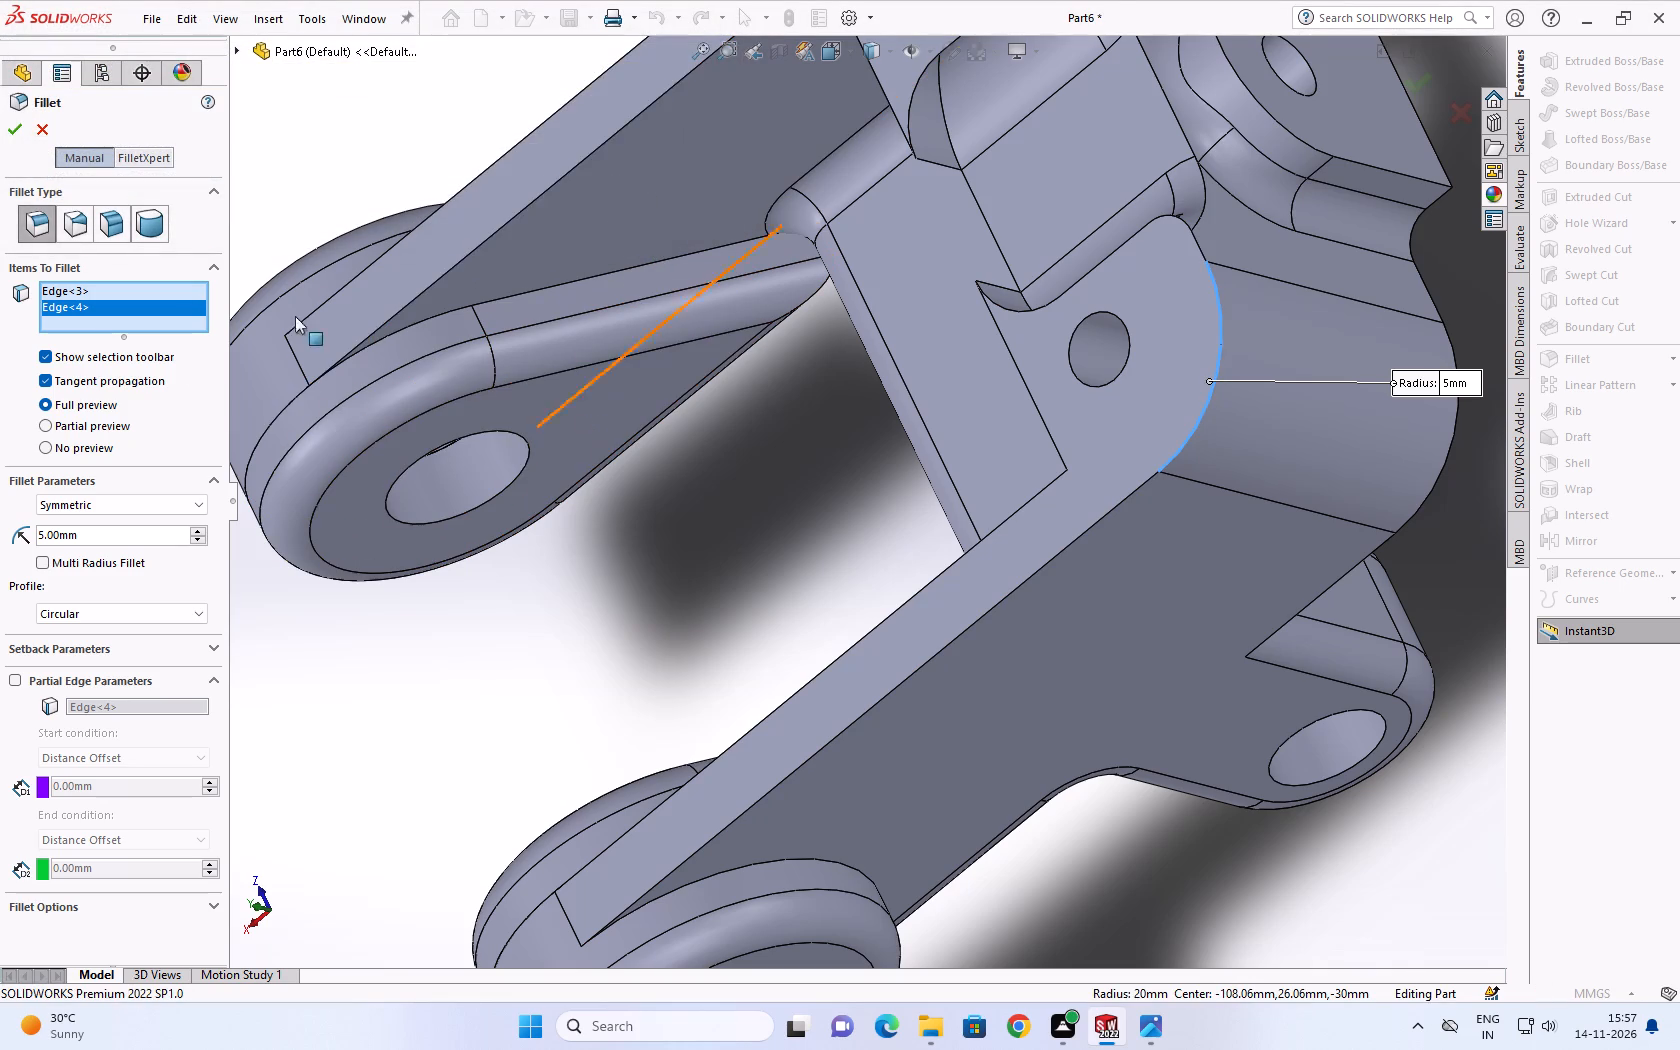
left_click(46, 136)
Examine the fork's interior, bosses and notch for edges that still need fillets.
scroll(595, 443, "up", 3)
scroll(633, 425, "down", 1)
middle_click_drag(633, 425, 934, 262)
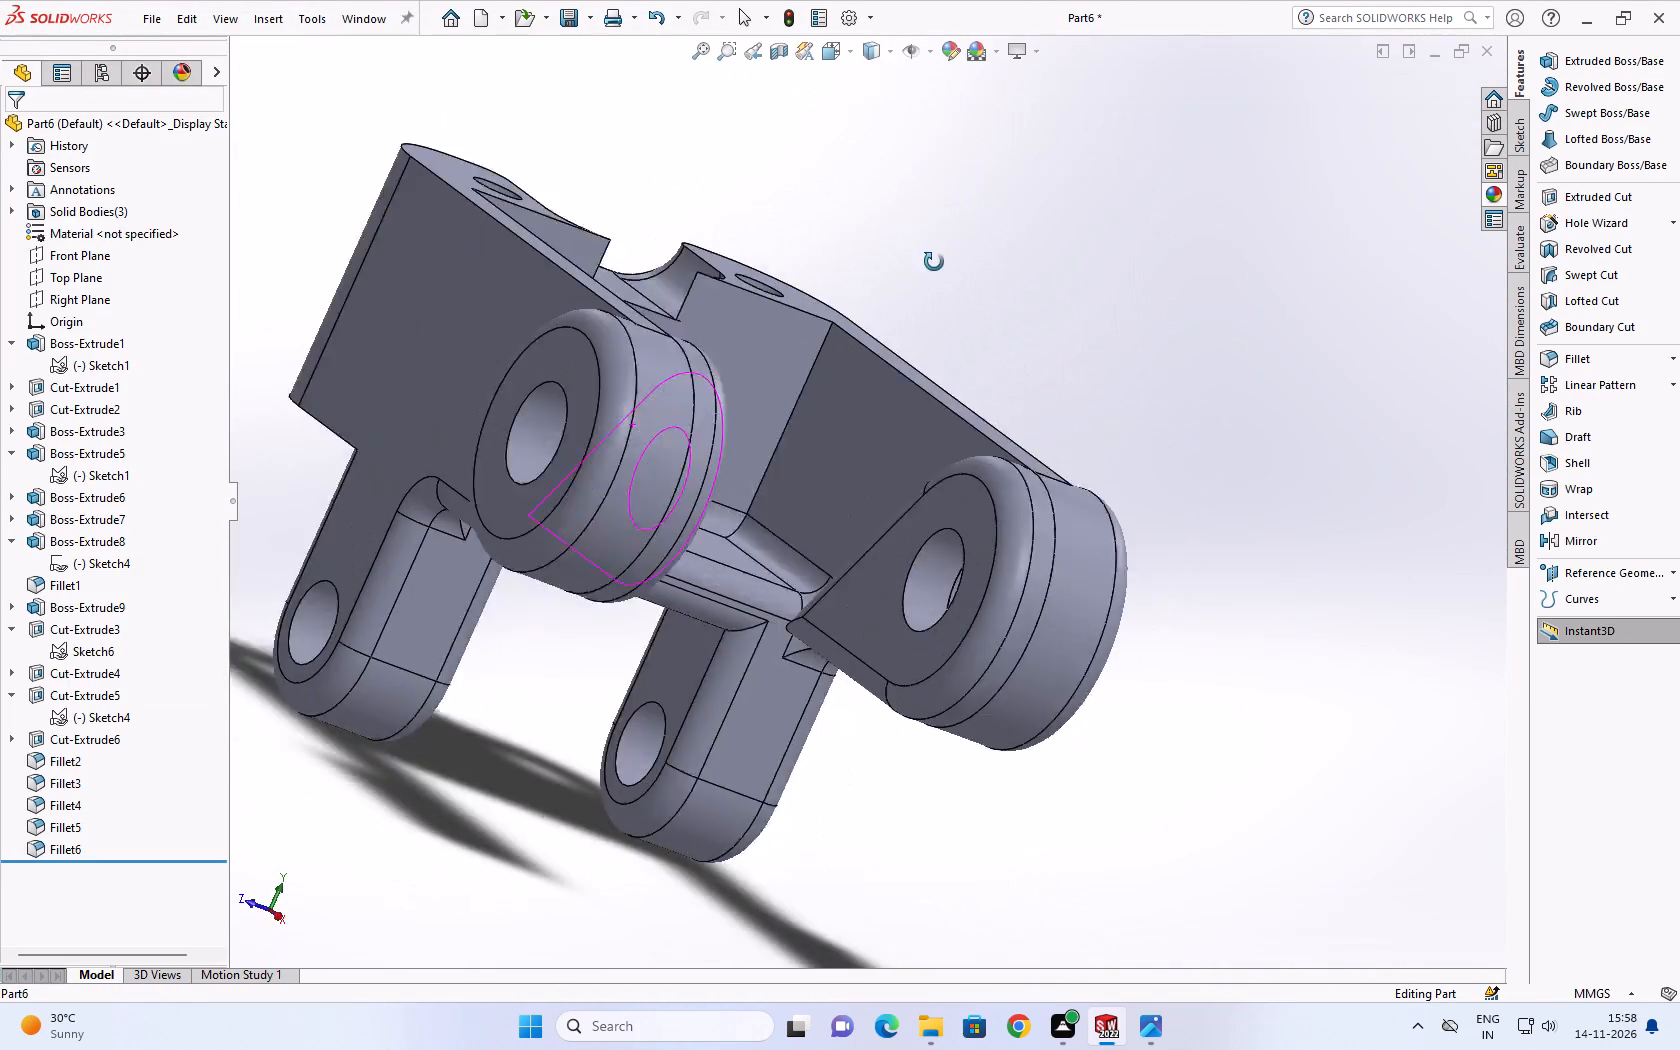
middle_click_drag(934, 262, 765, 269)
middle_click_drag(732, 269, 697, 269)
middle_click(694, 269)
middle_click_drag(693, 271, 674, 301)
middle_click(674, 303)
scroll(780, 319, "down", 3)
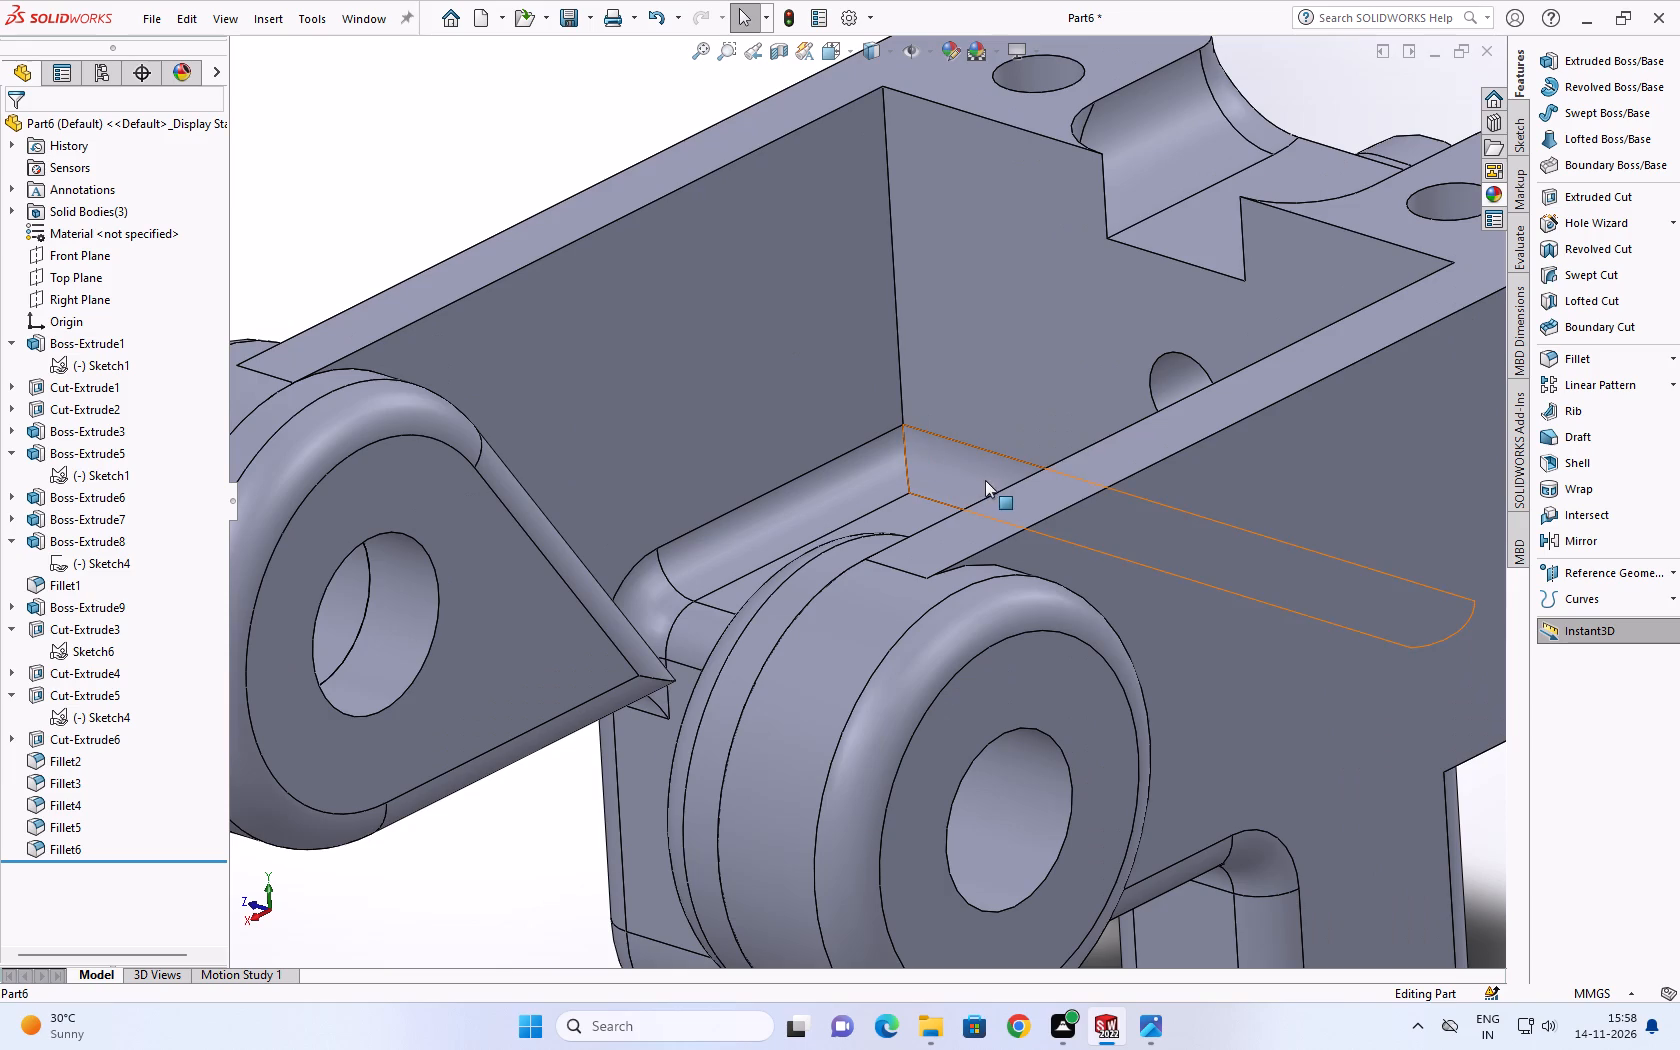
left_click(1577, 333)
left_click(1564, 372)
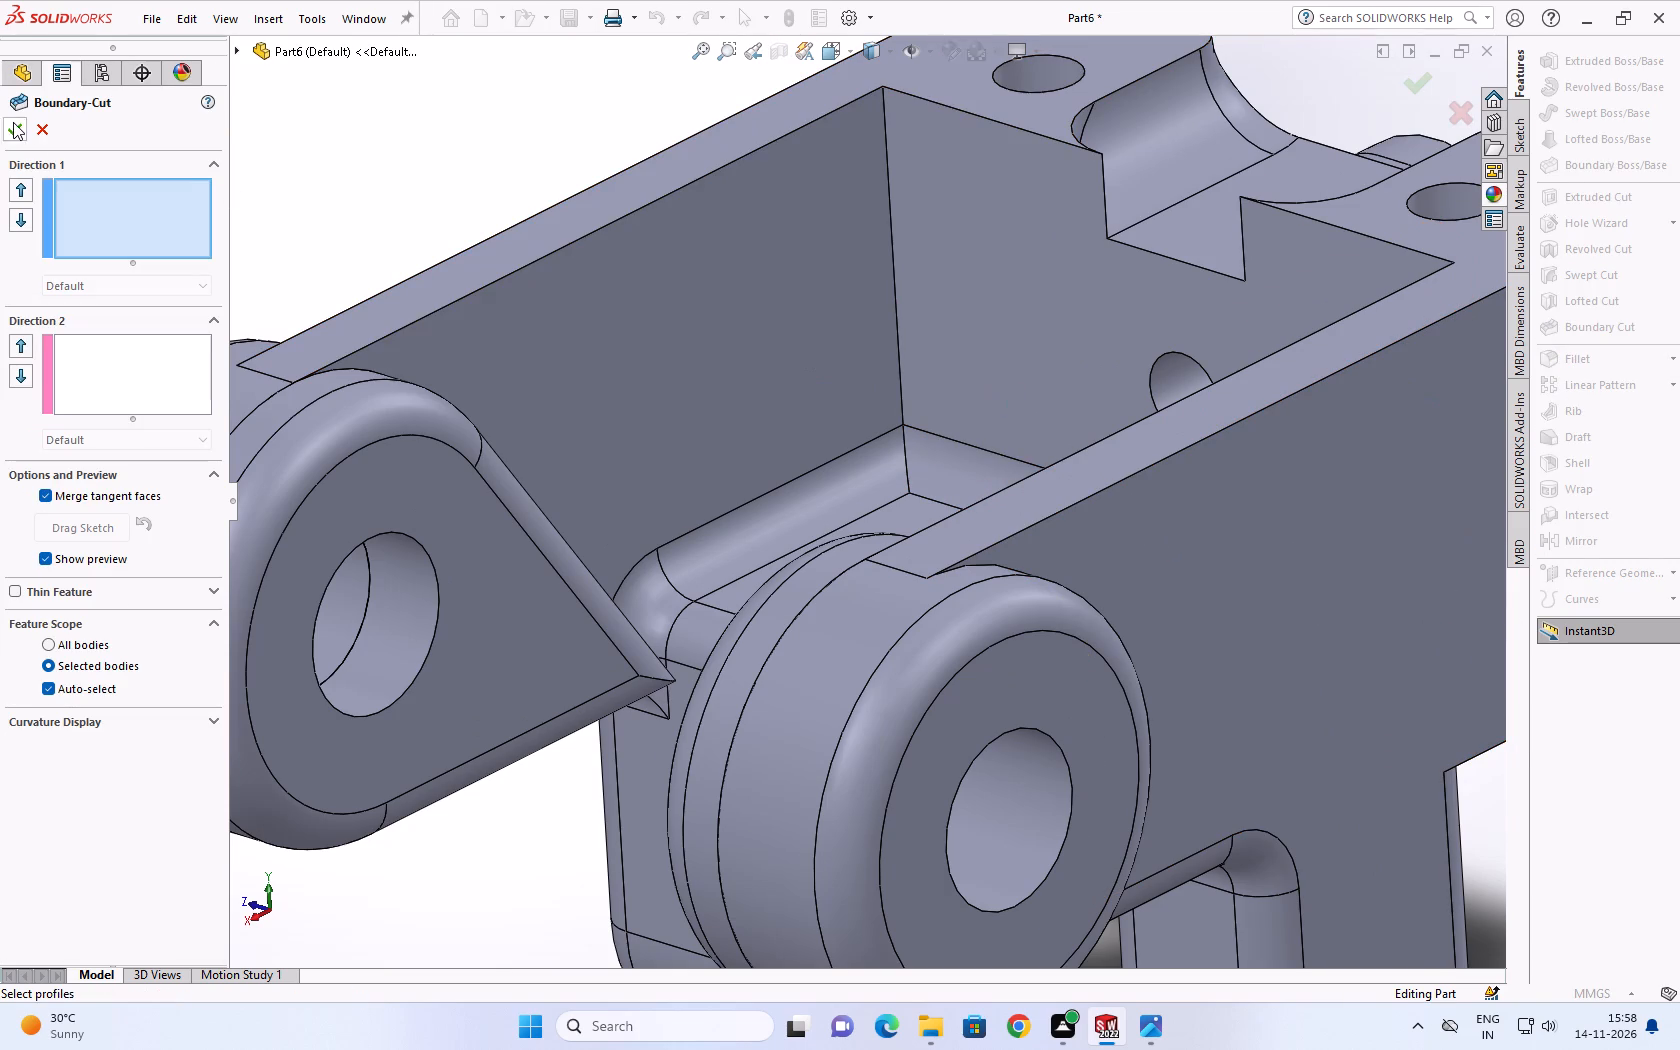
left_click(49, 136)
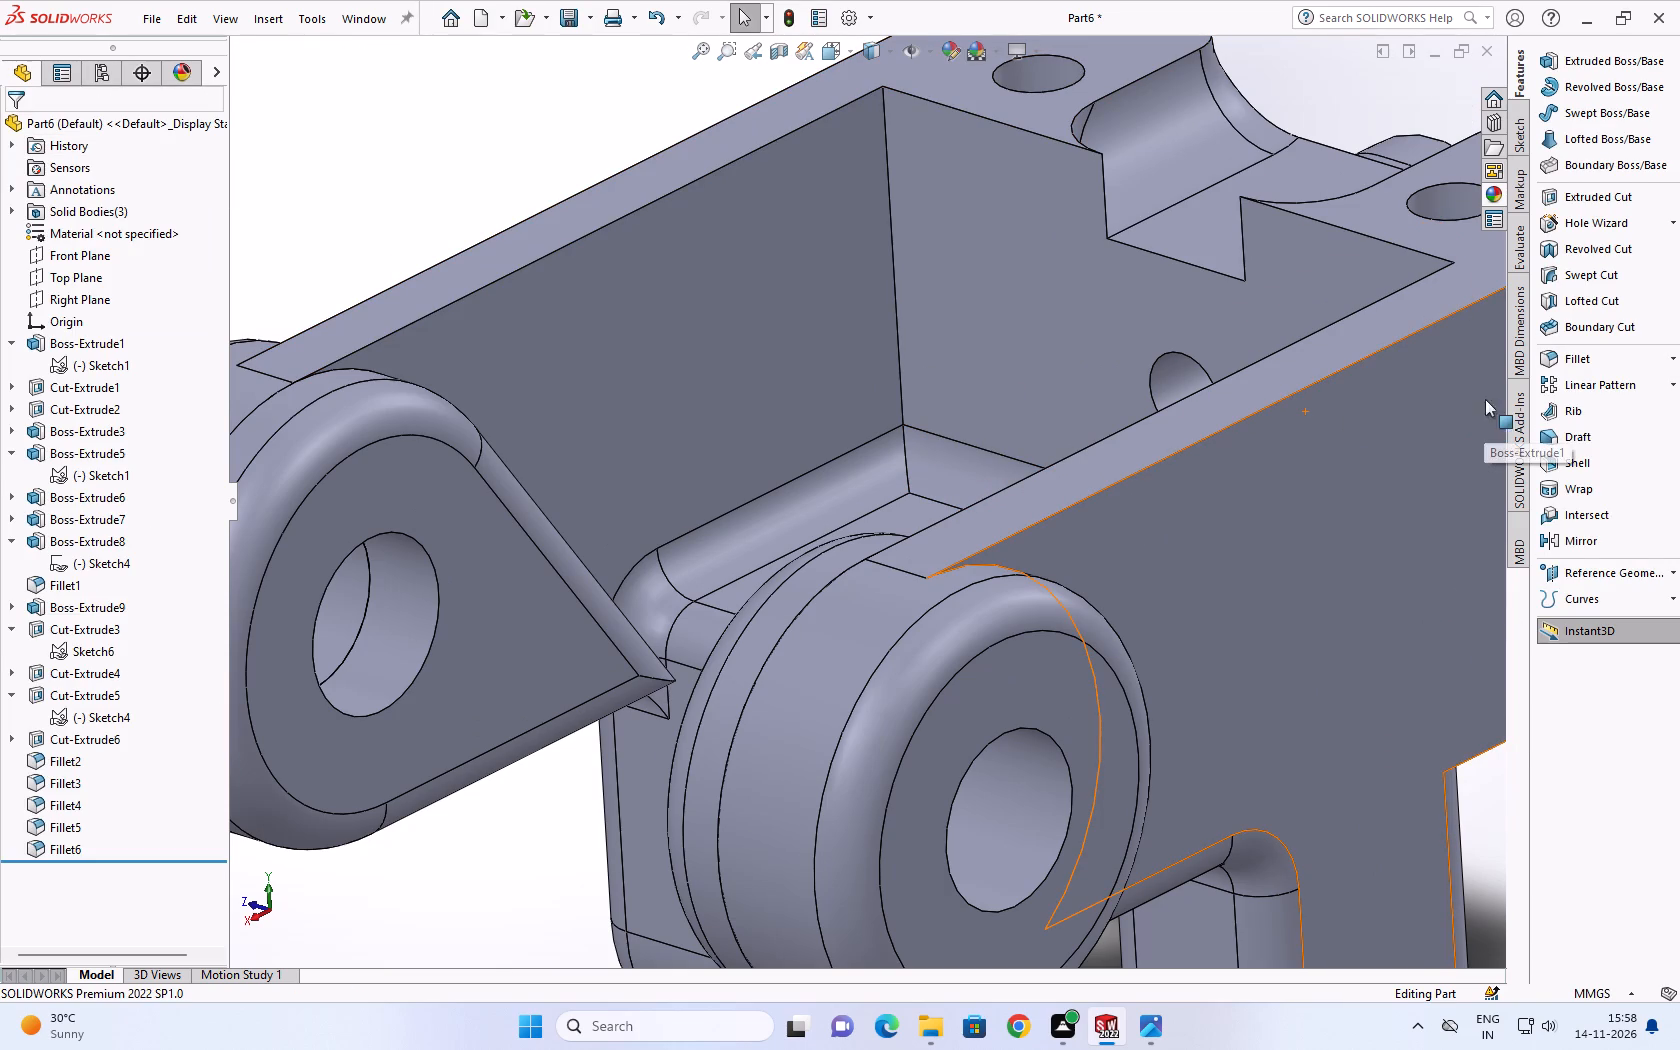
Fillet the notch's bottom and two side edges on the fork's inner wall with a symmetric 5 mm radius.
left_click(1591, 359)
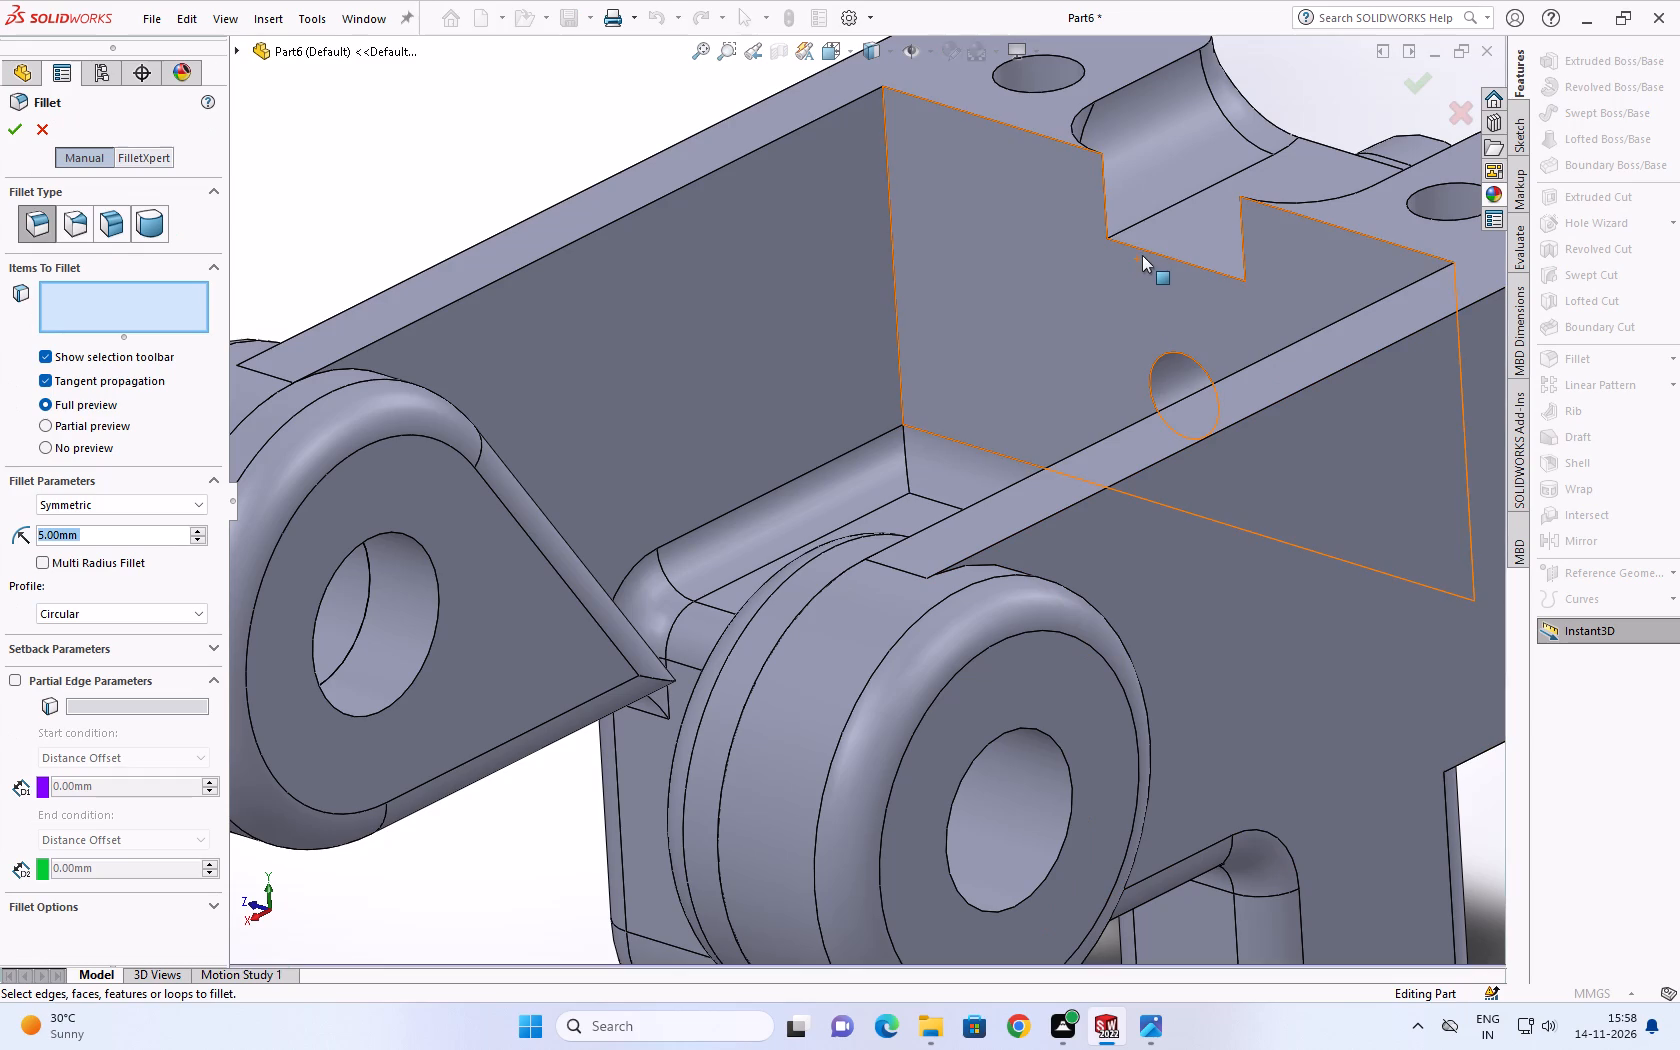
left_click(1146, 252)
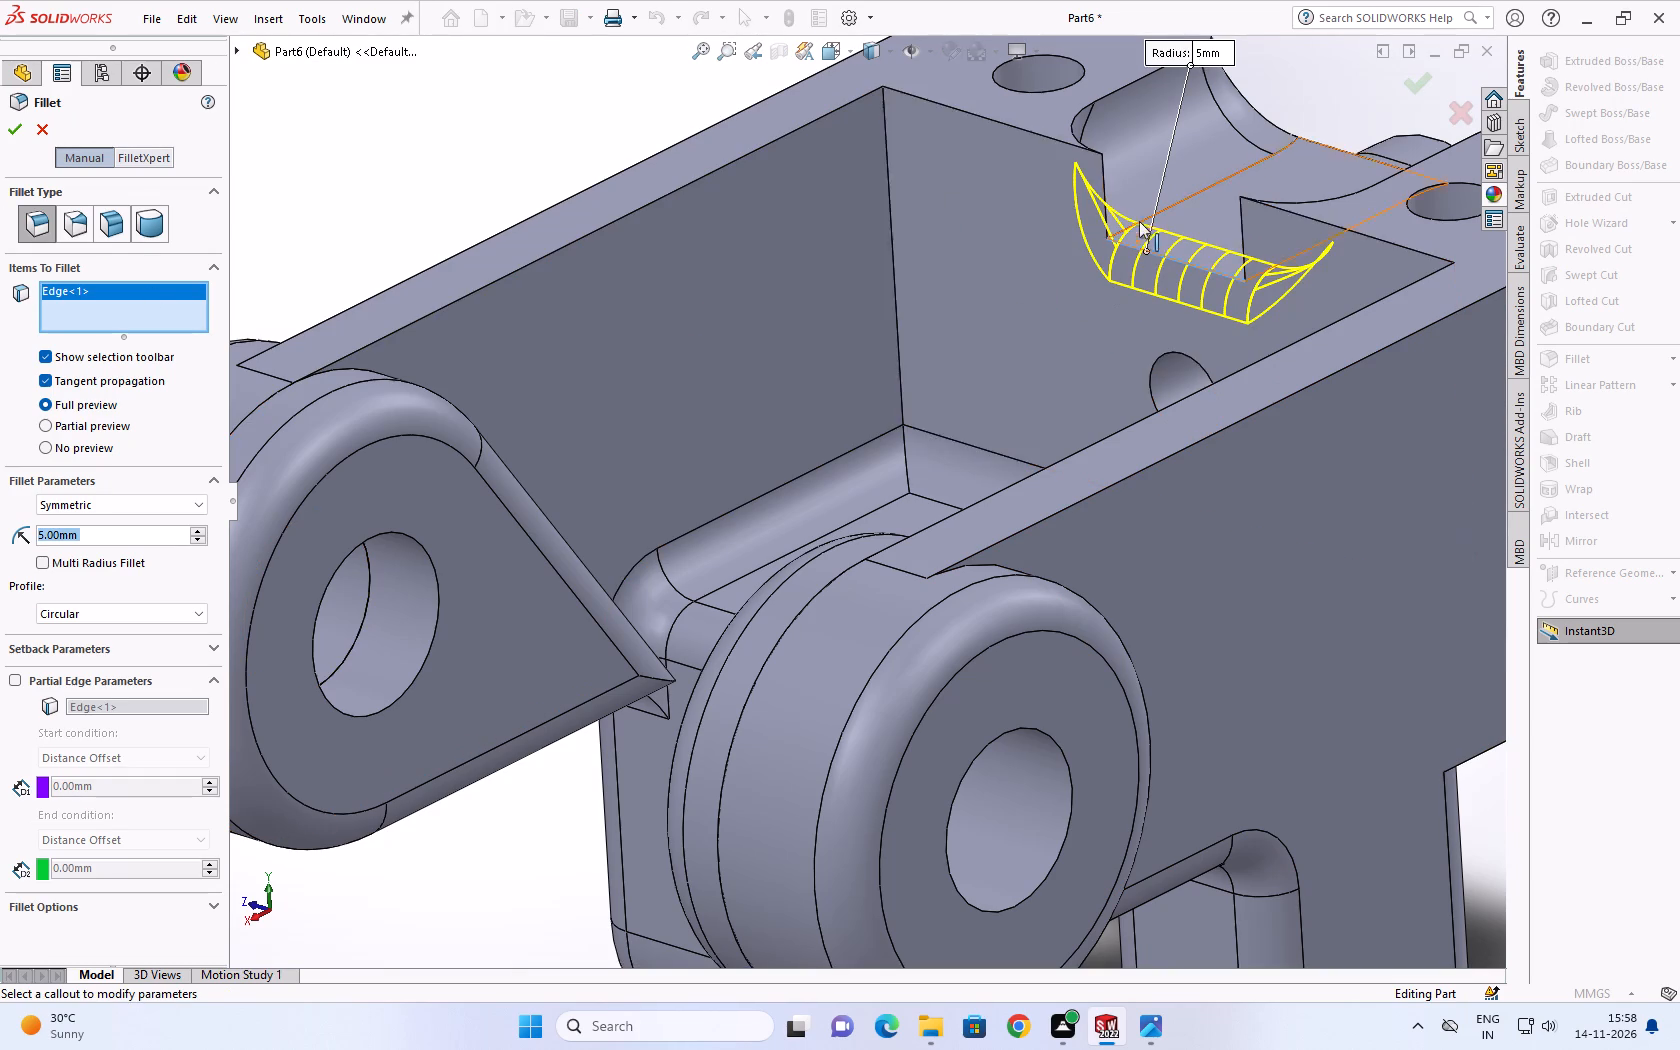
left_click(1102, 180)
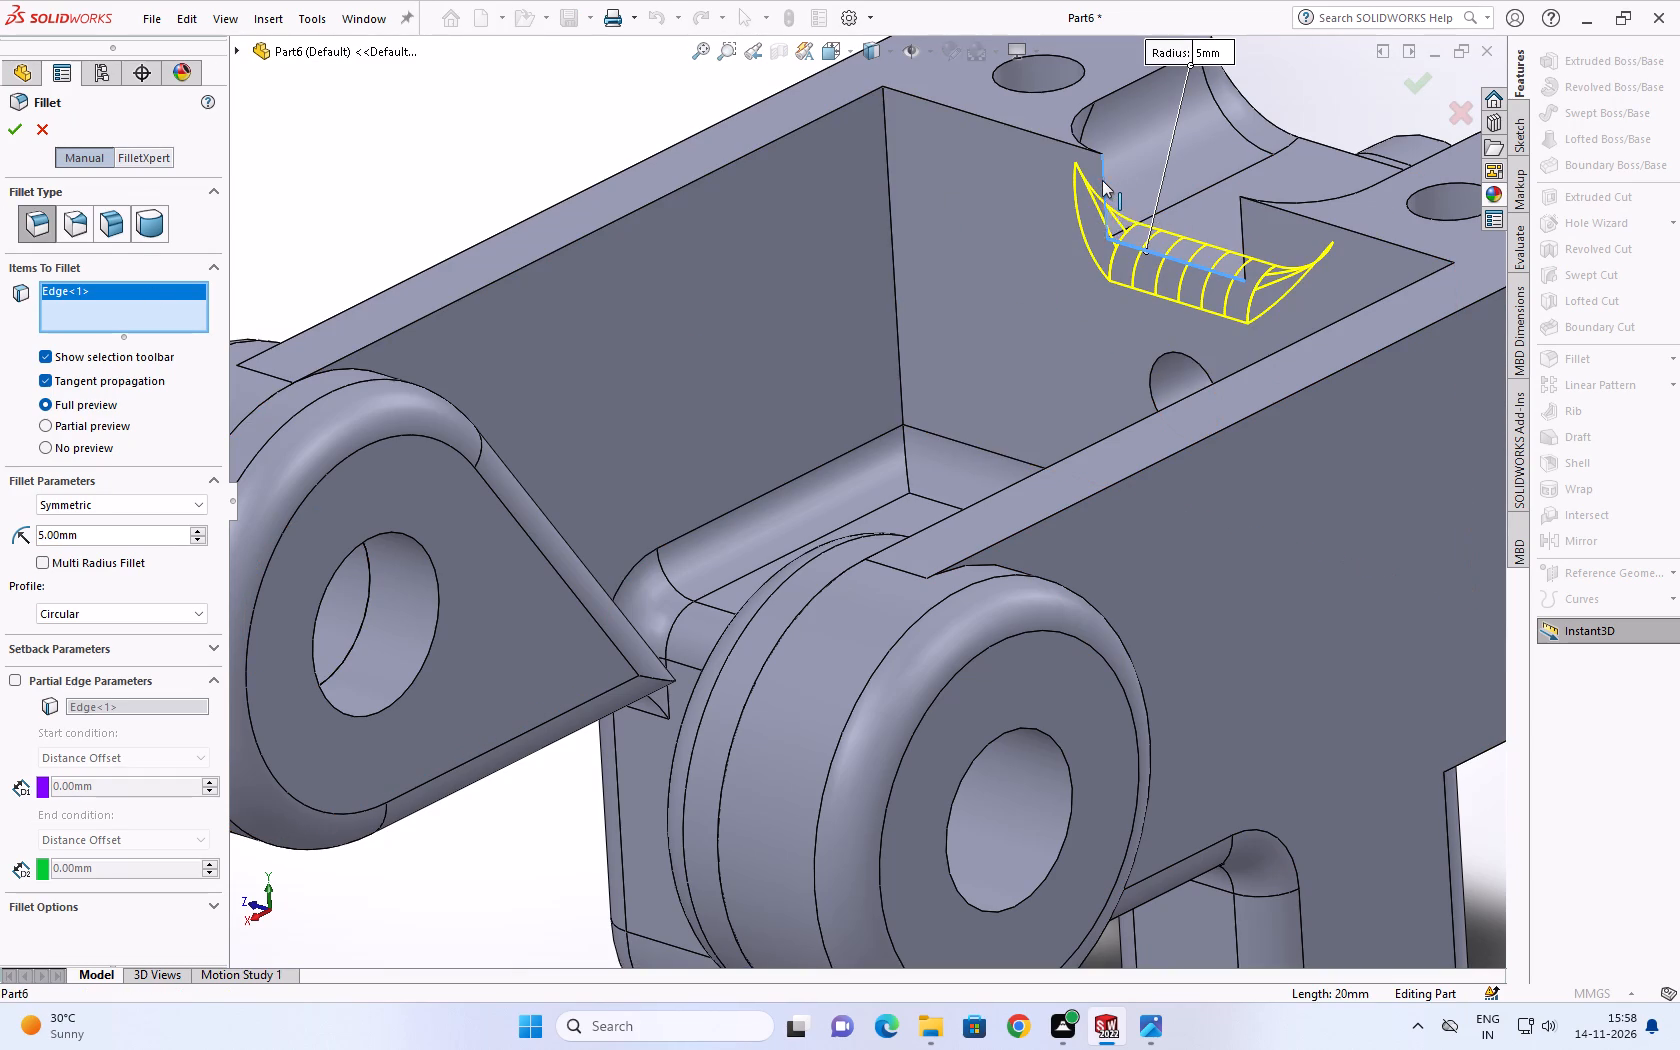
middle_click_drag(1315, 233, 1358, 325)
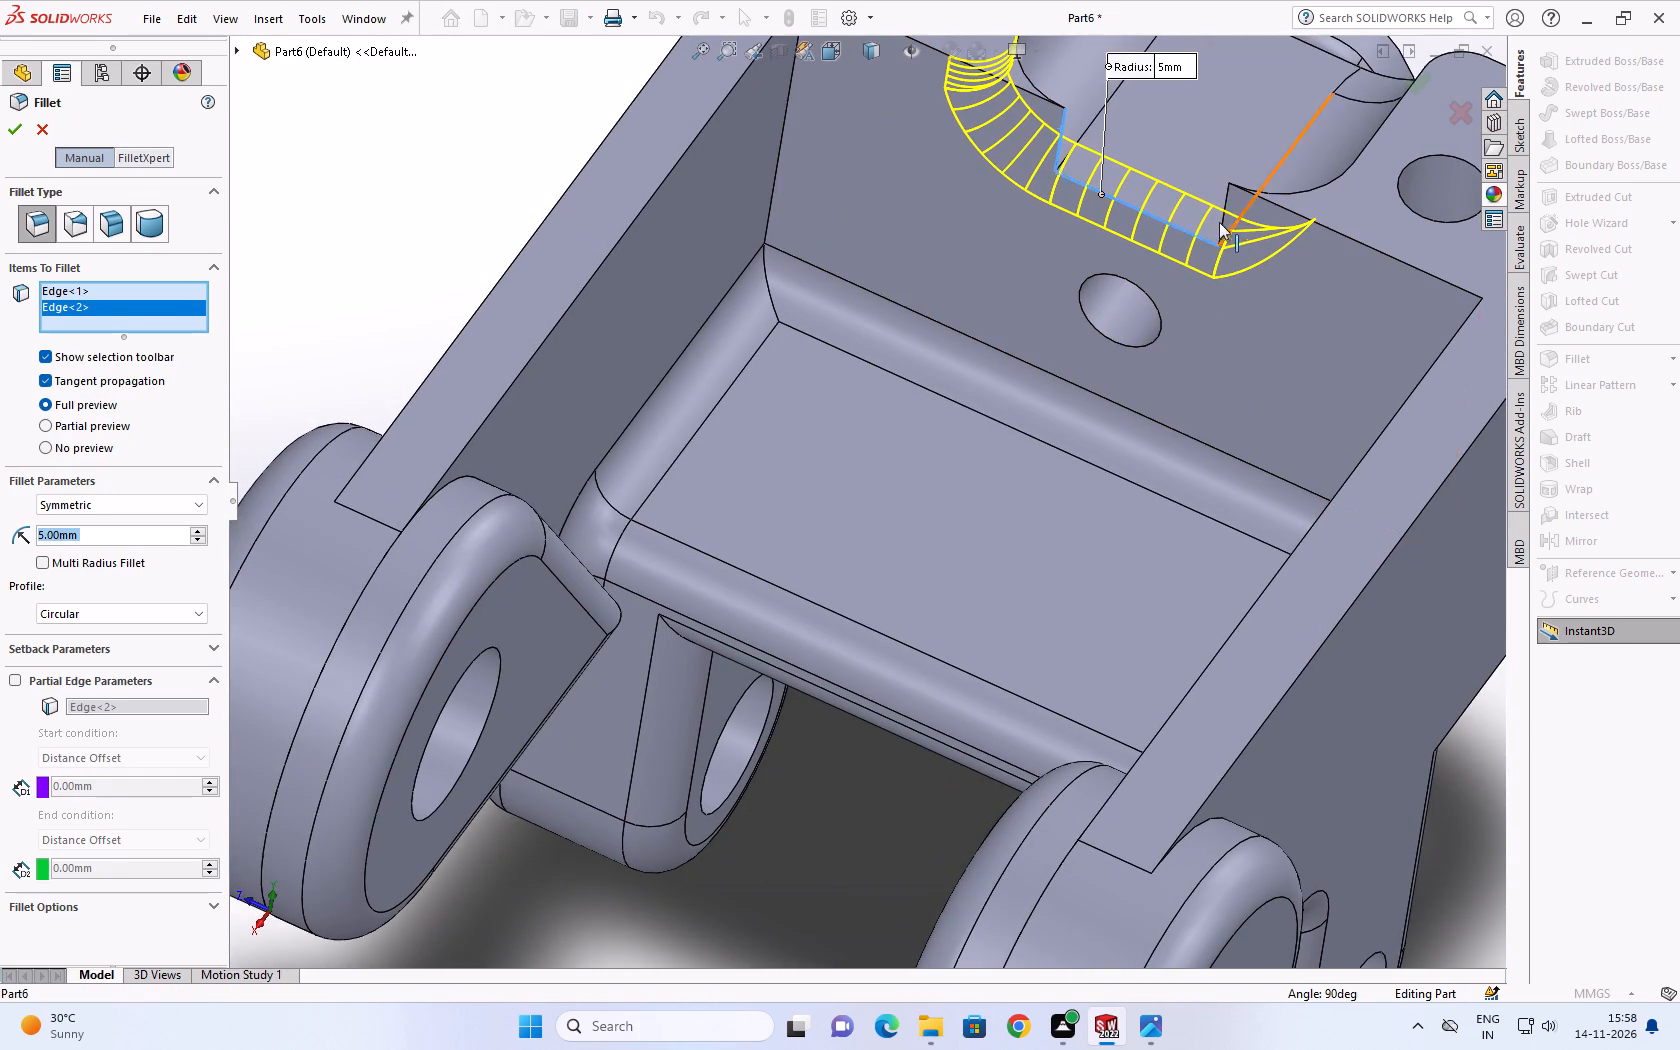
left_click(1223, 221)
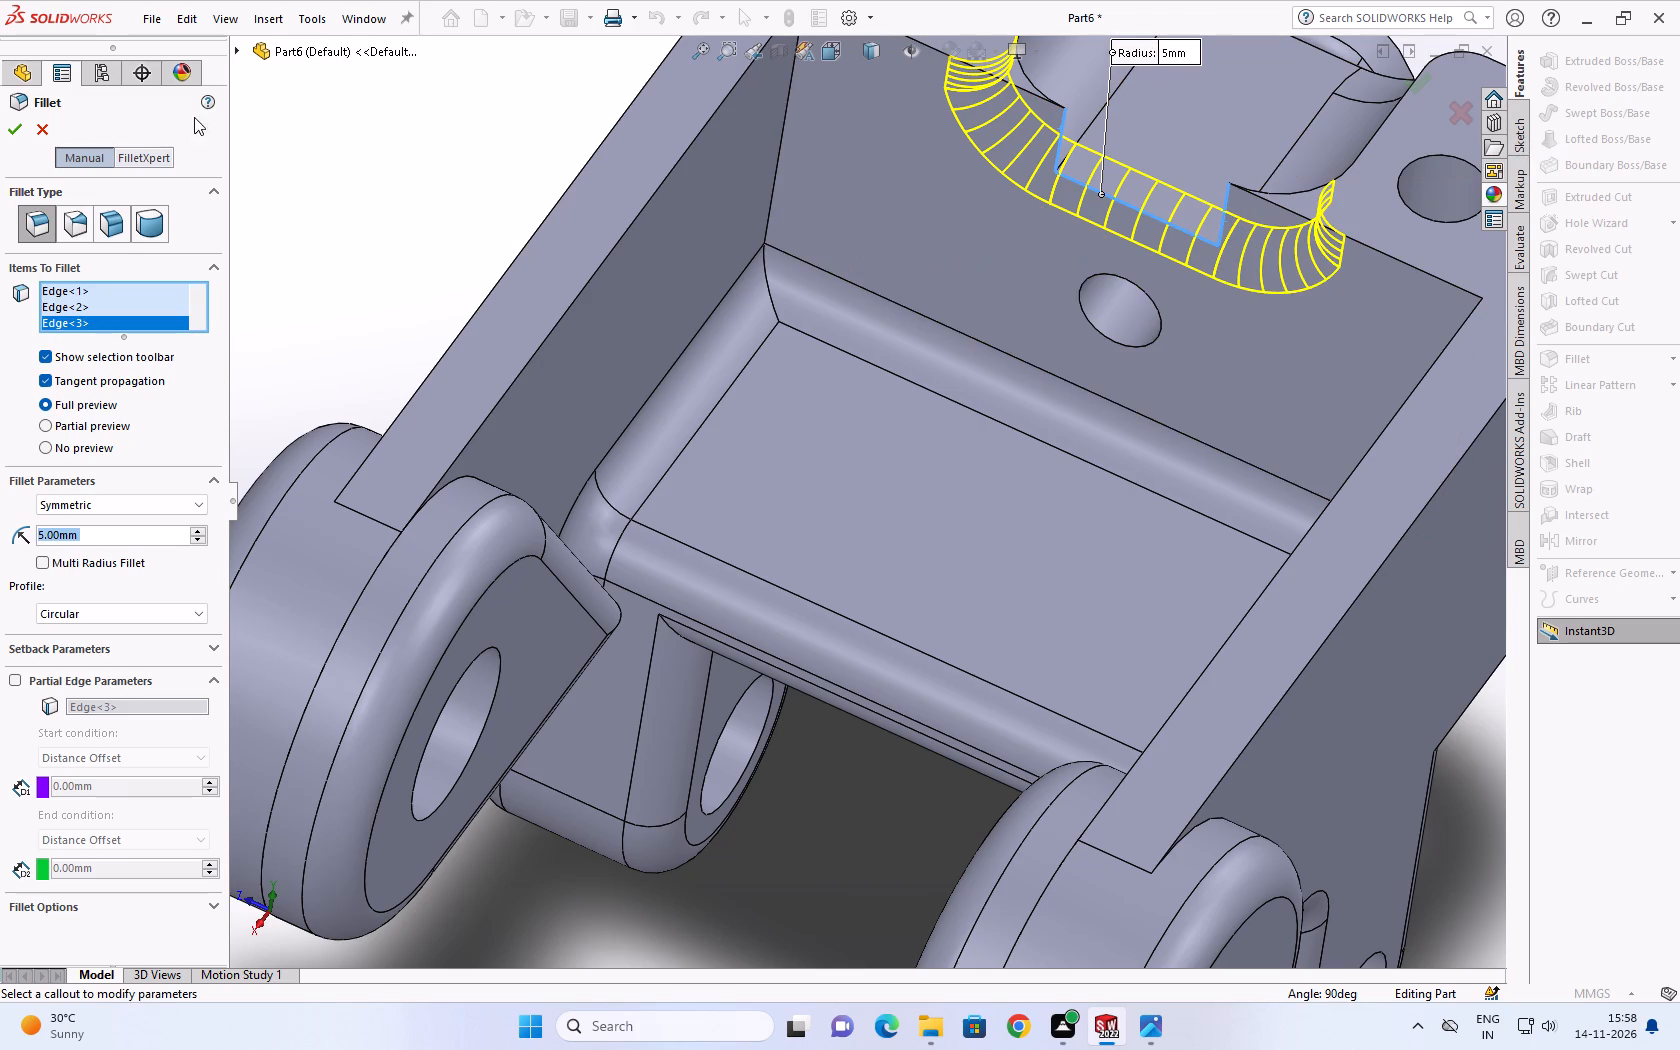
left_click(15, 128)
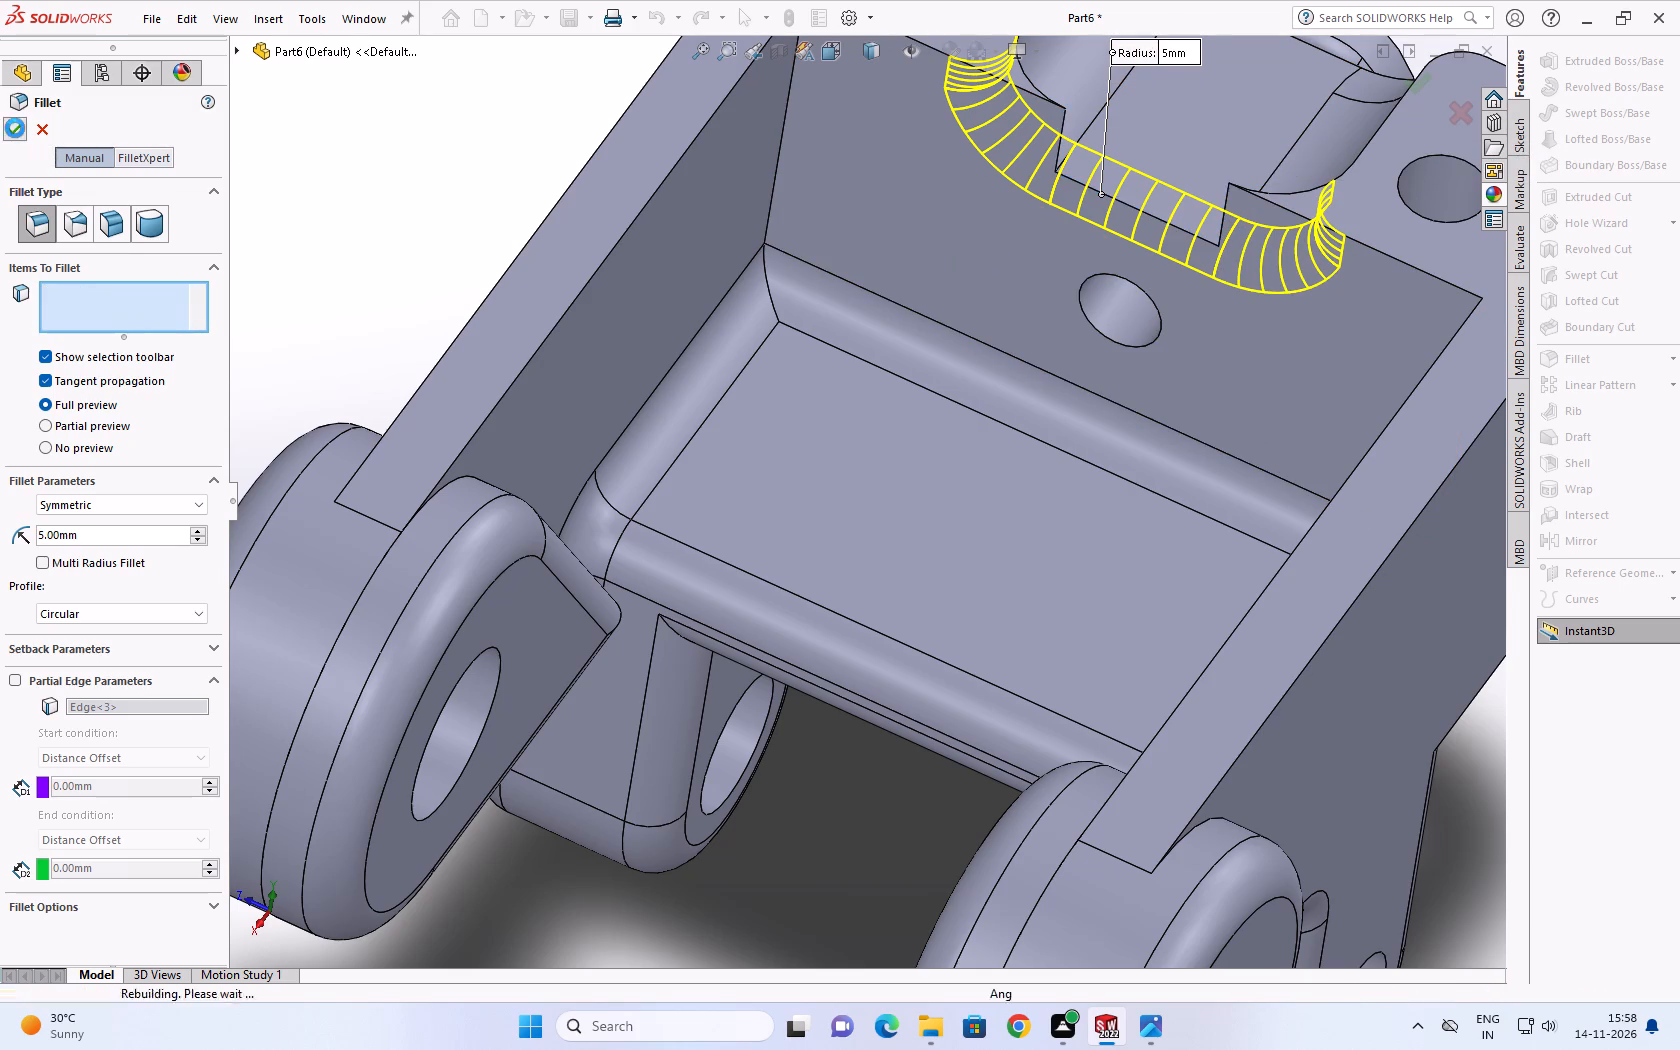
Examine the newly filleted notch edges and the inside of the fork.
middle_click_drag(905, 336, 914, 563)
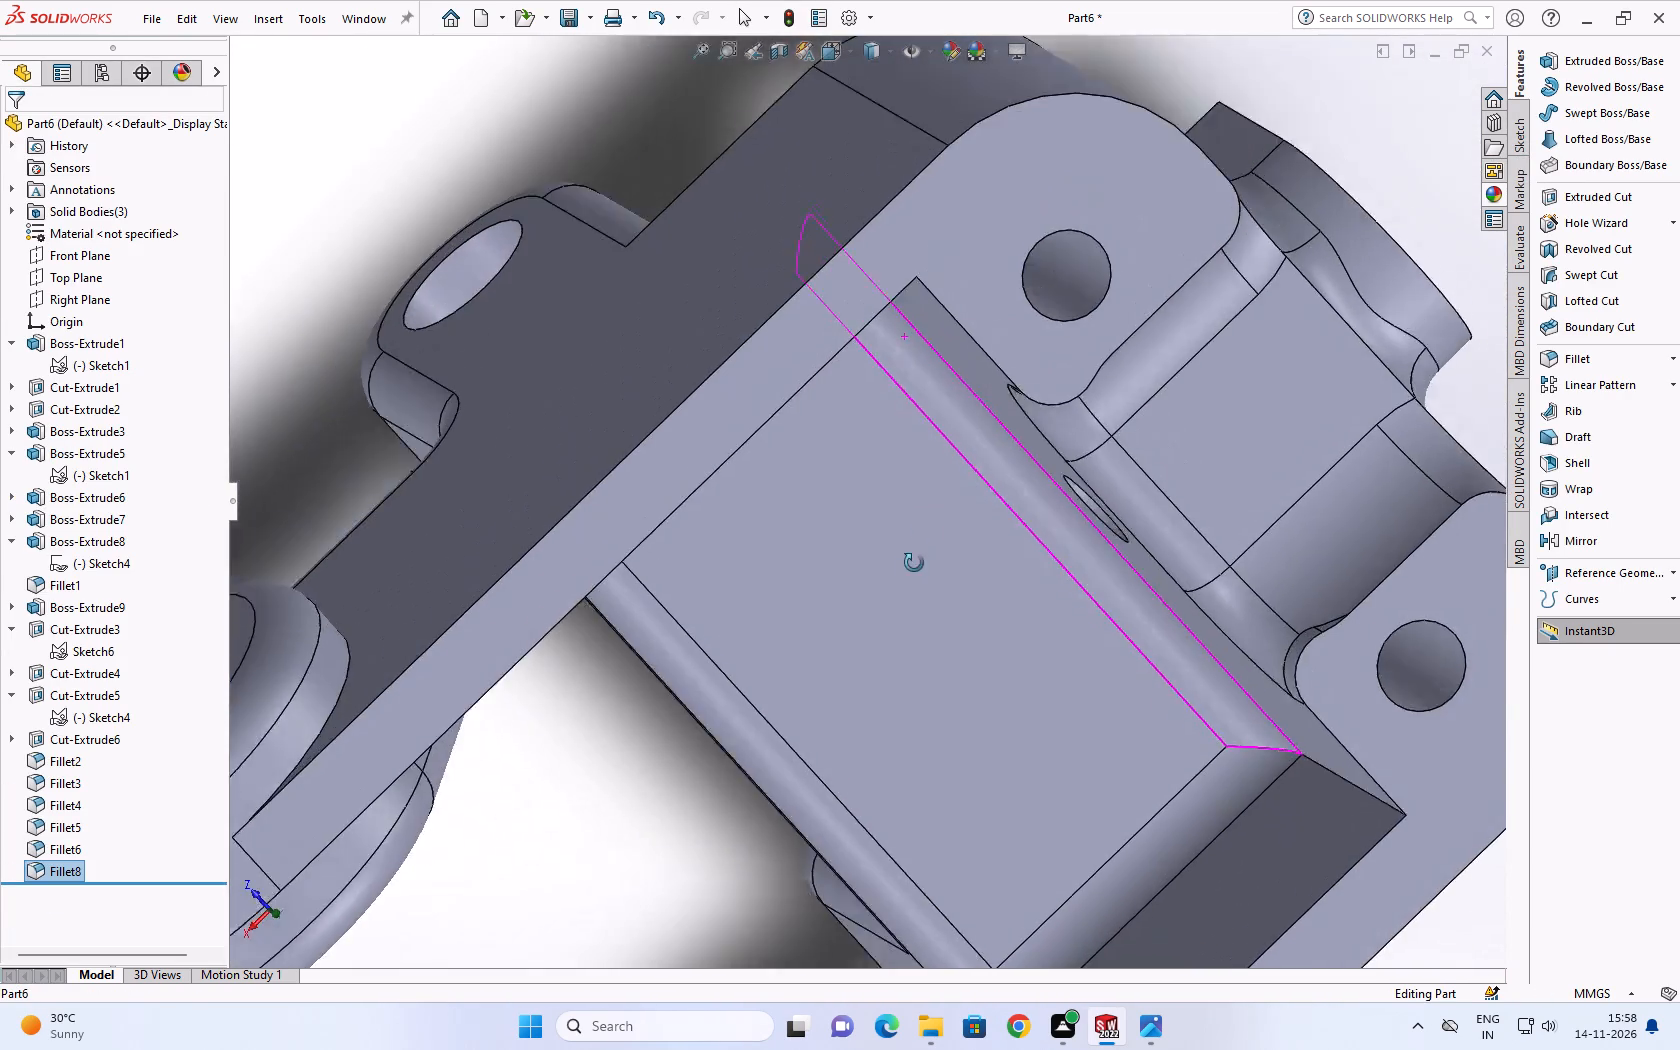
middle_click_drag(914, 563, 844, 308)
scroll(844, 308, "up", 3)
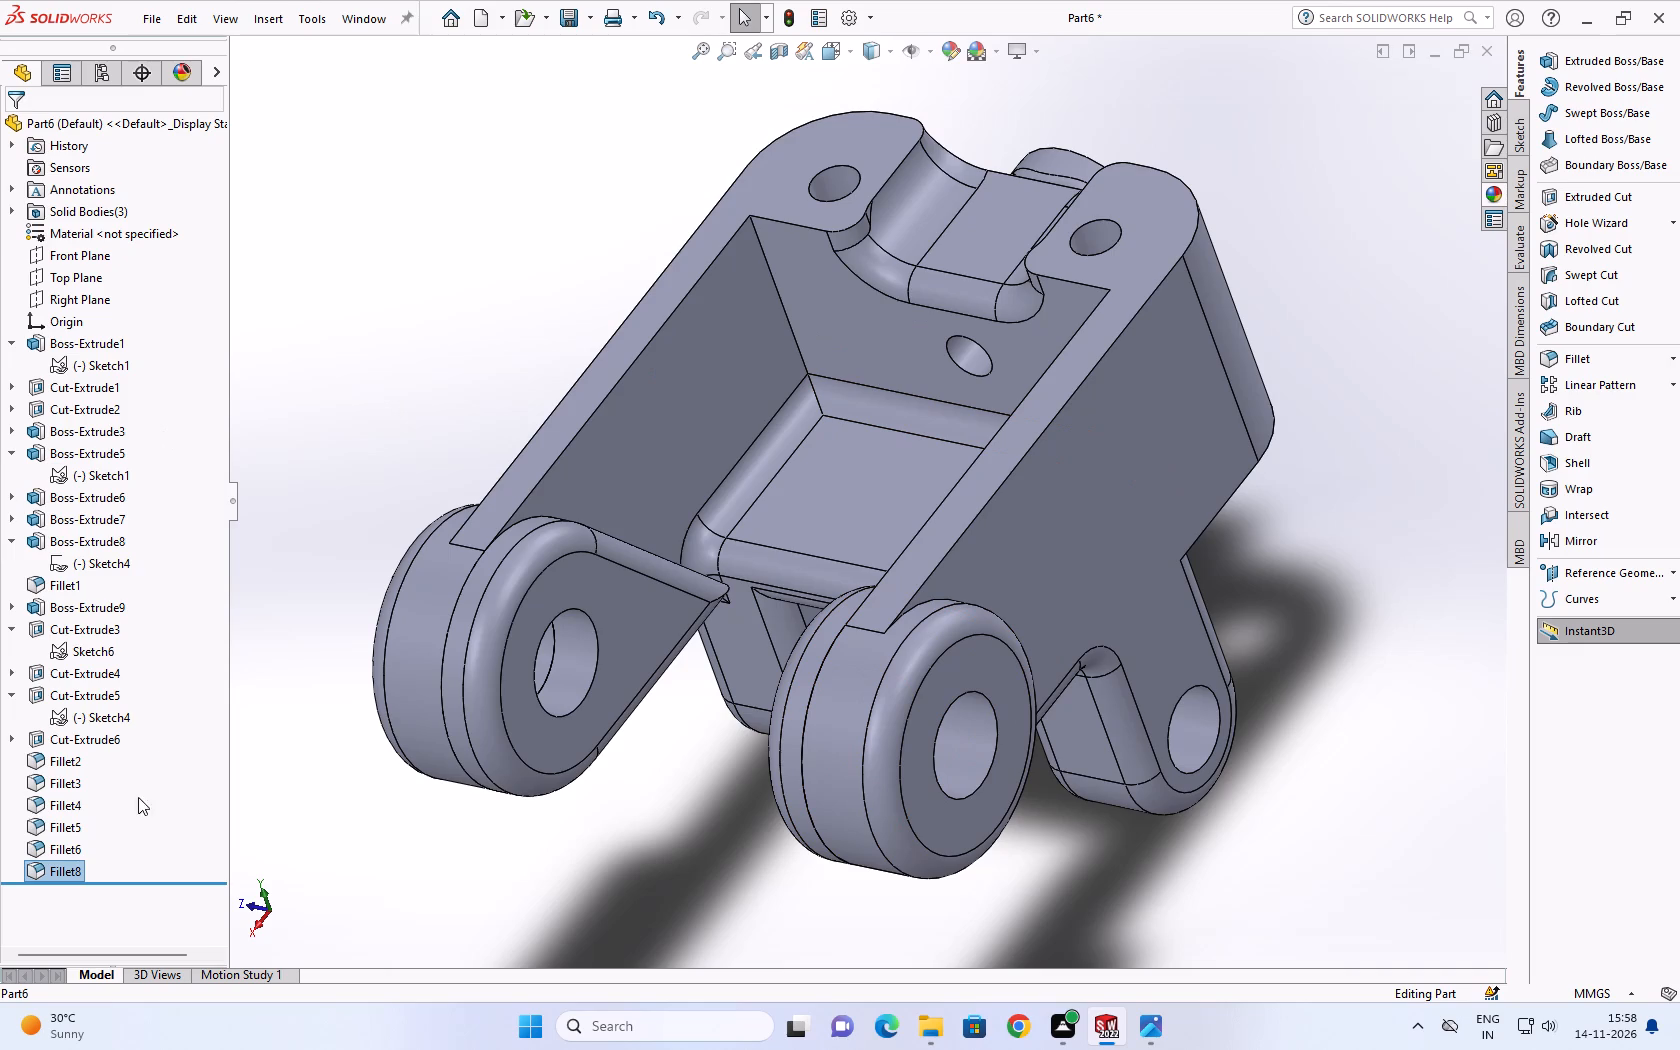
scroll(627, 465, "down", 3)
scroll(658, 400, "up", 7)
scroll(845, 432, "up", 3)
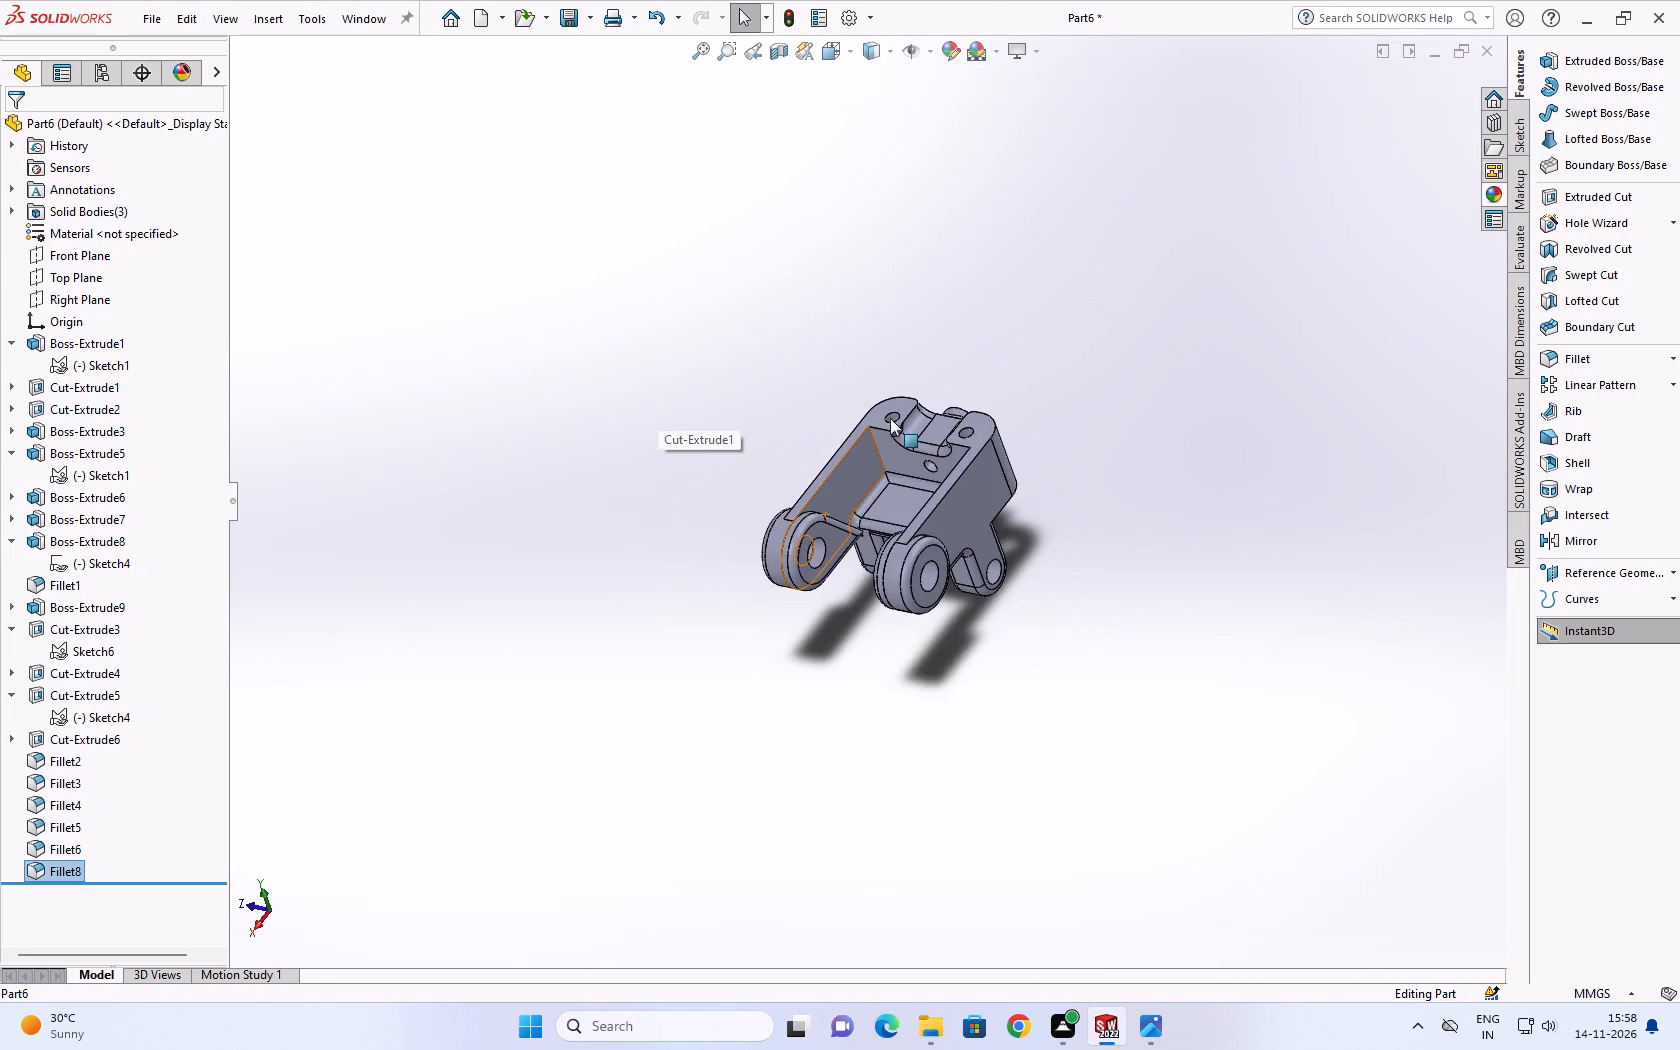
scroll(890, 418, "down", 6)
scroll(1012, 530, "up", 2)
scroll(1064, 534, "down", 2)
scroll(1066, 535, "up", 3)
scroll(1066, 536, "down", 3)
scroll(1049, 573, "up", 4)
scroll(842, 650, "up", 4)
scroll(842, 650, "down", 3)
scroll(842, 646, "up", 1)
scroll(844, 640, "down", 2)
scroll(849, 525, "down", 3)
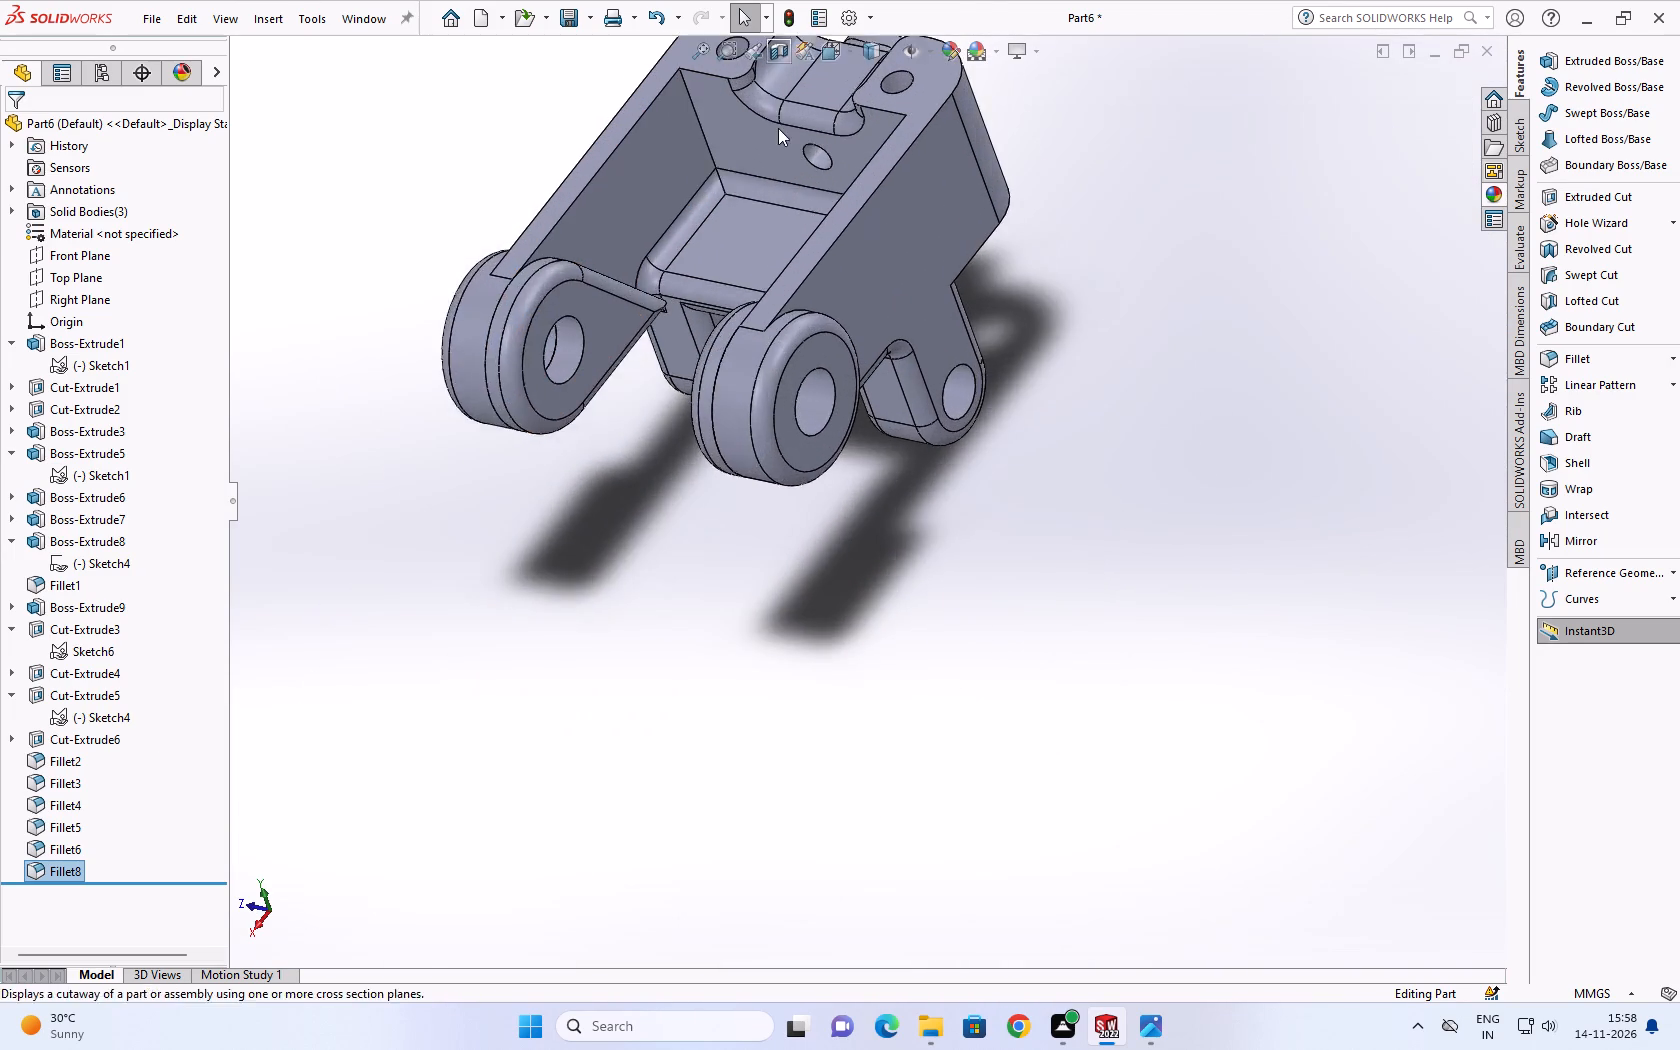
scroll(778, 128, "down", 1)
scroll(774, 212, "up", 4)
scroll(784, 211, "down", 4)
scroll(882, 413, "down", 2)
Inspect the whole clevis from all sides, including the arm bosses, lower lugs, eye lug and notch.
middle_click_drag(914, 449, 1005, 209)
scroll(997, 217, "up", 1)
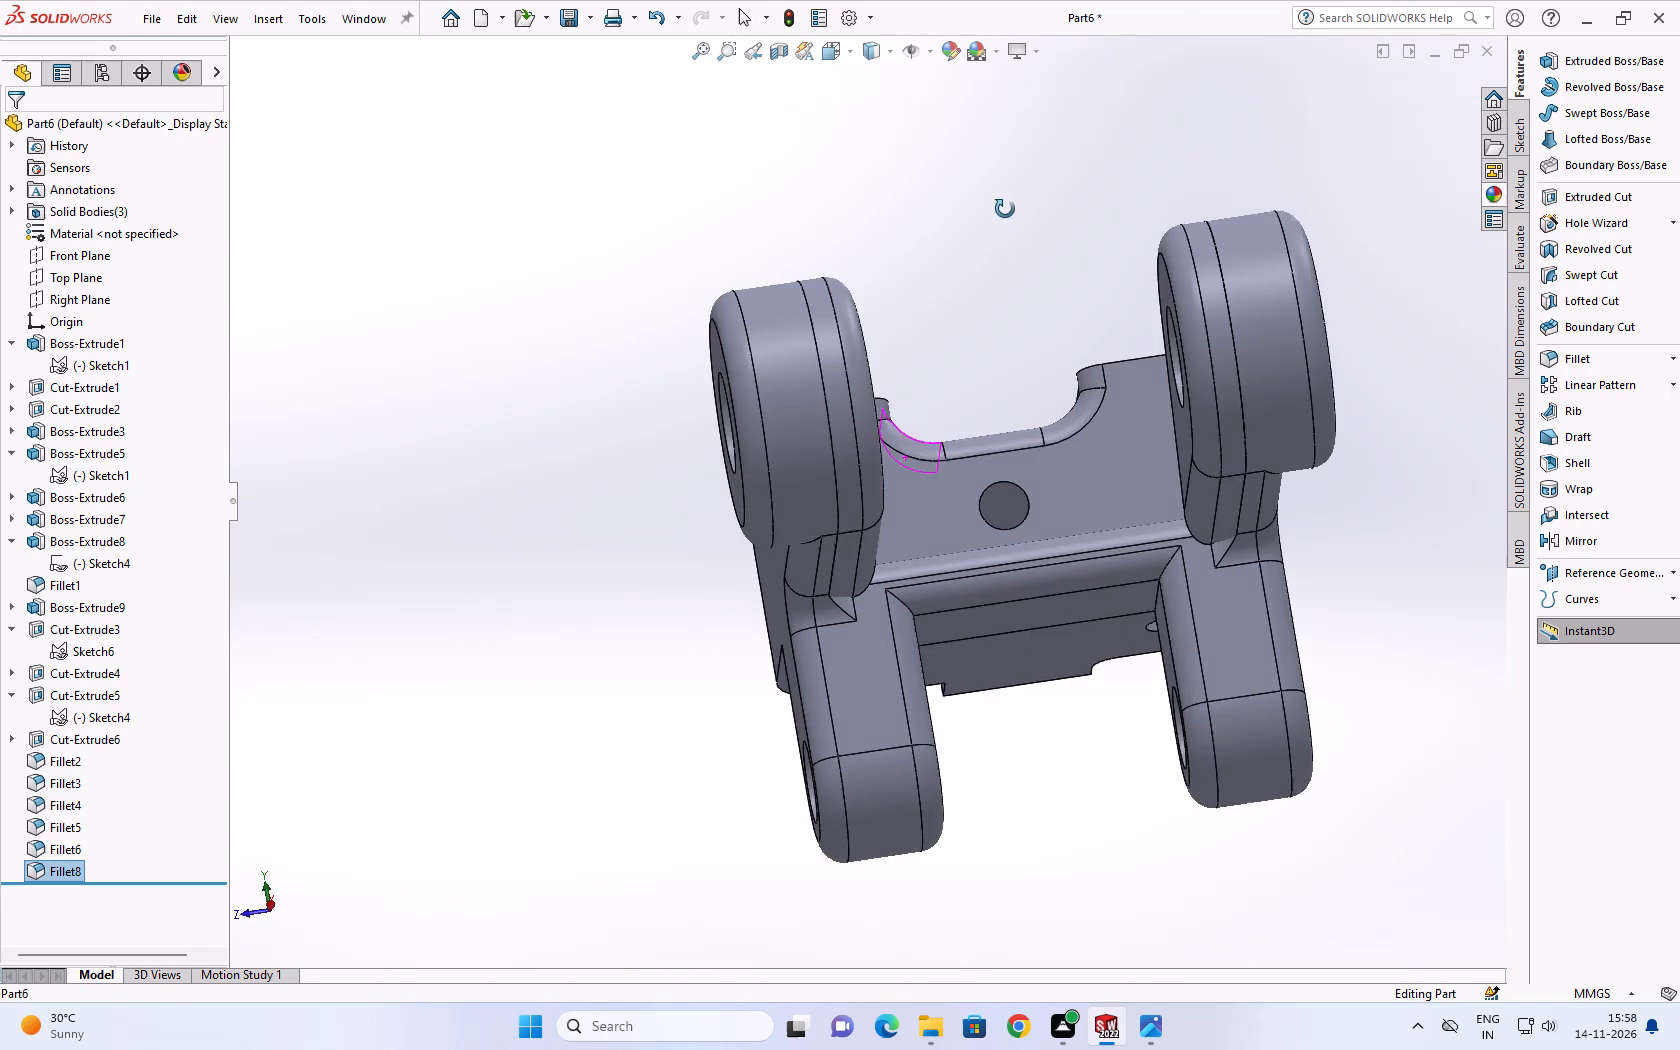
middle_click_drag(1005, 209, 1008, 210)
scroll(950, 491, "up", 4)
middle_click_drag(951, 491, 620, 400)
scroll(630, 377, "down", 1)
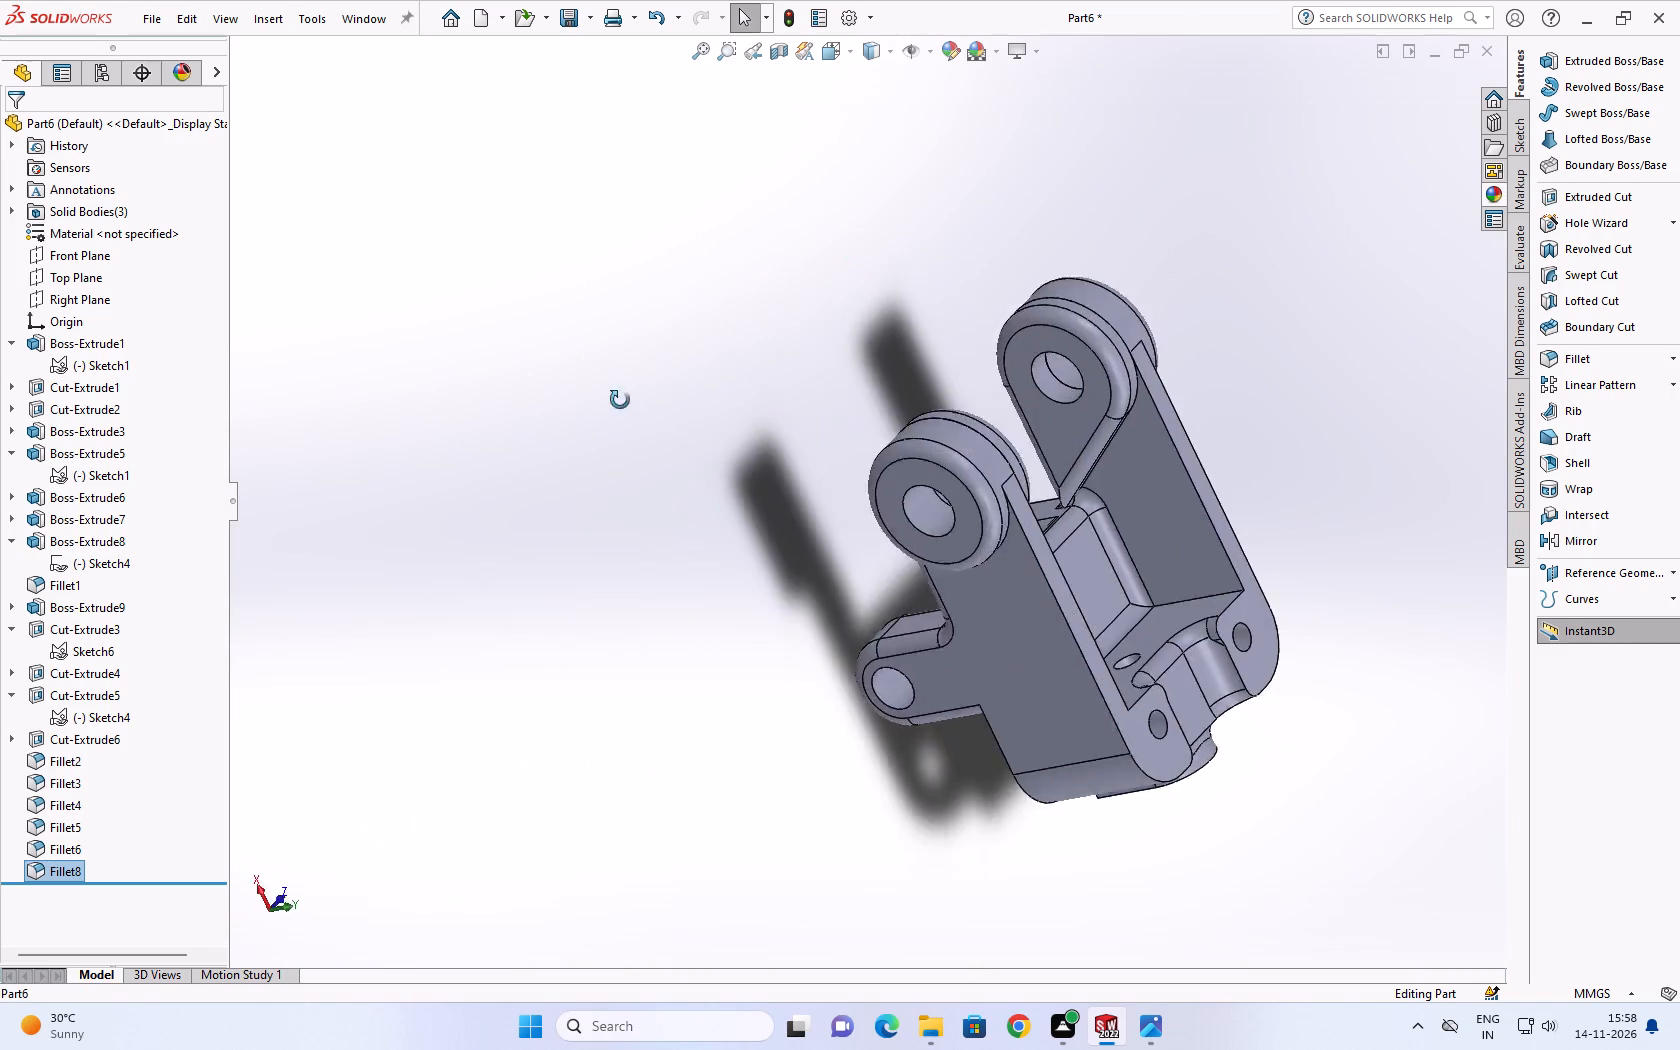
middle_click_drag(620, 400, 1150, 758)
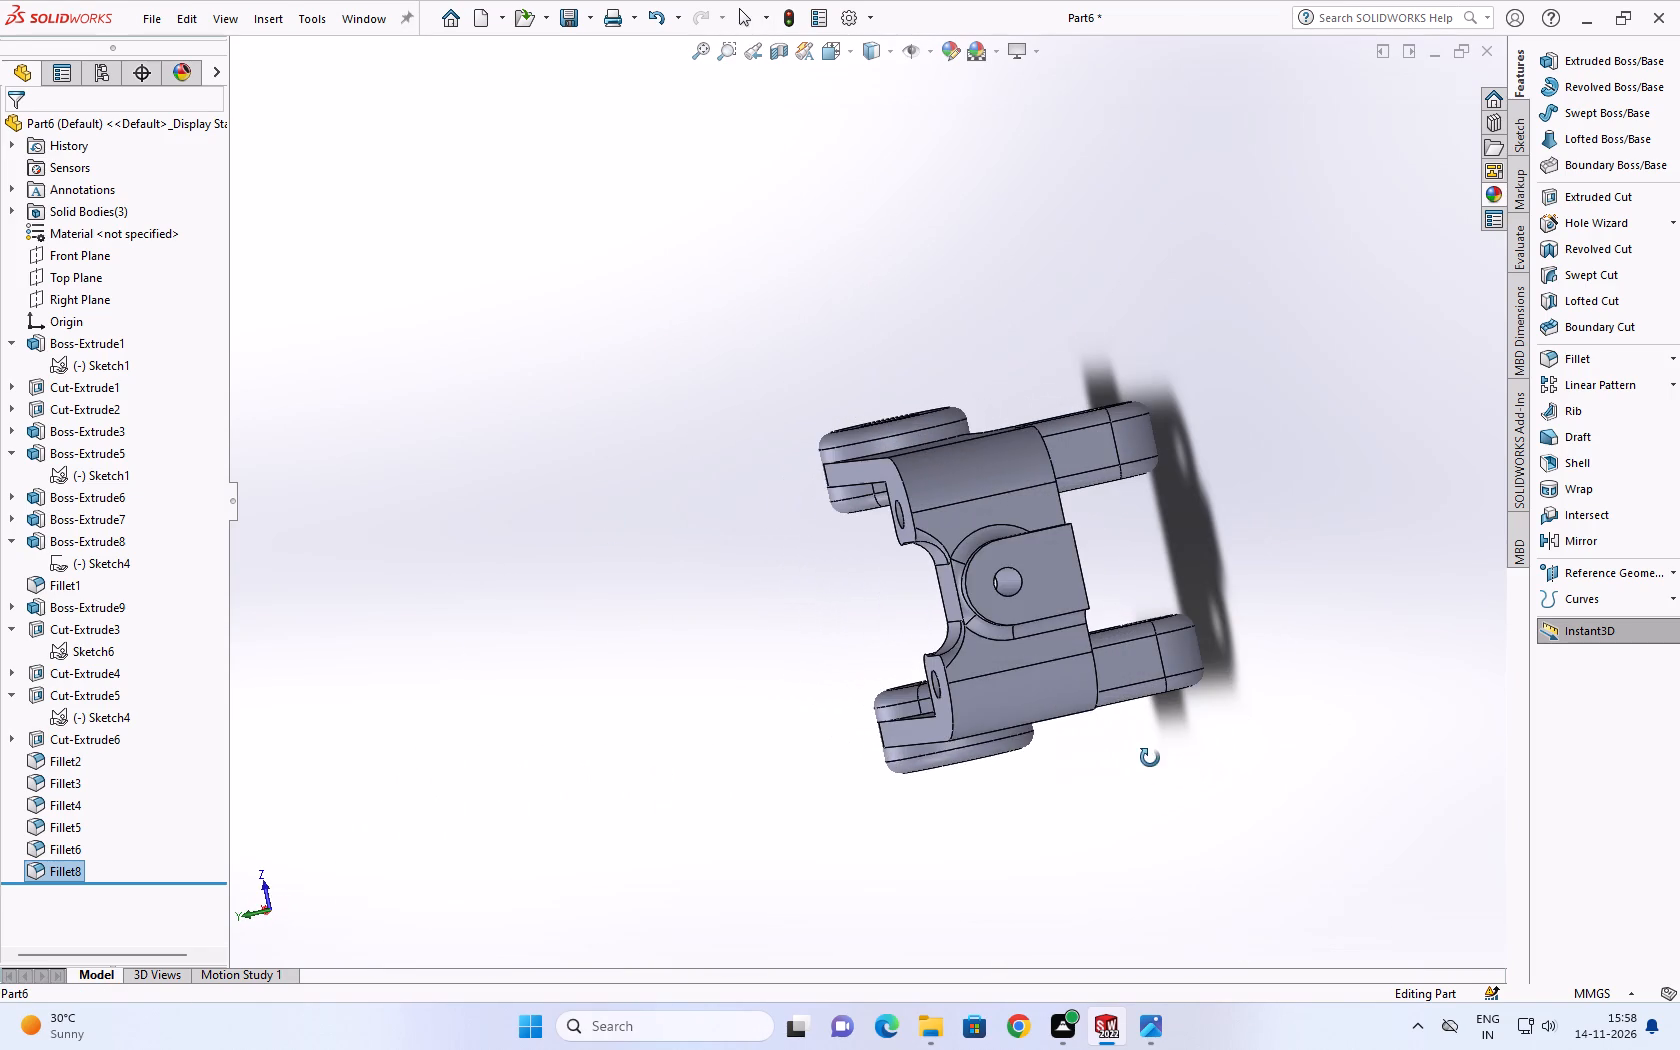
middle_click_drag(1150, 758, 1150, 757)
scroll(1039, 637, "up", 3)
scroll(1052, 581, "down", 3)
scroll(533, 416, "down", 1)
middle_click_drag(573, 427, 687, 414)
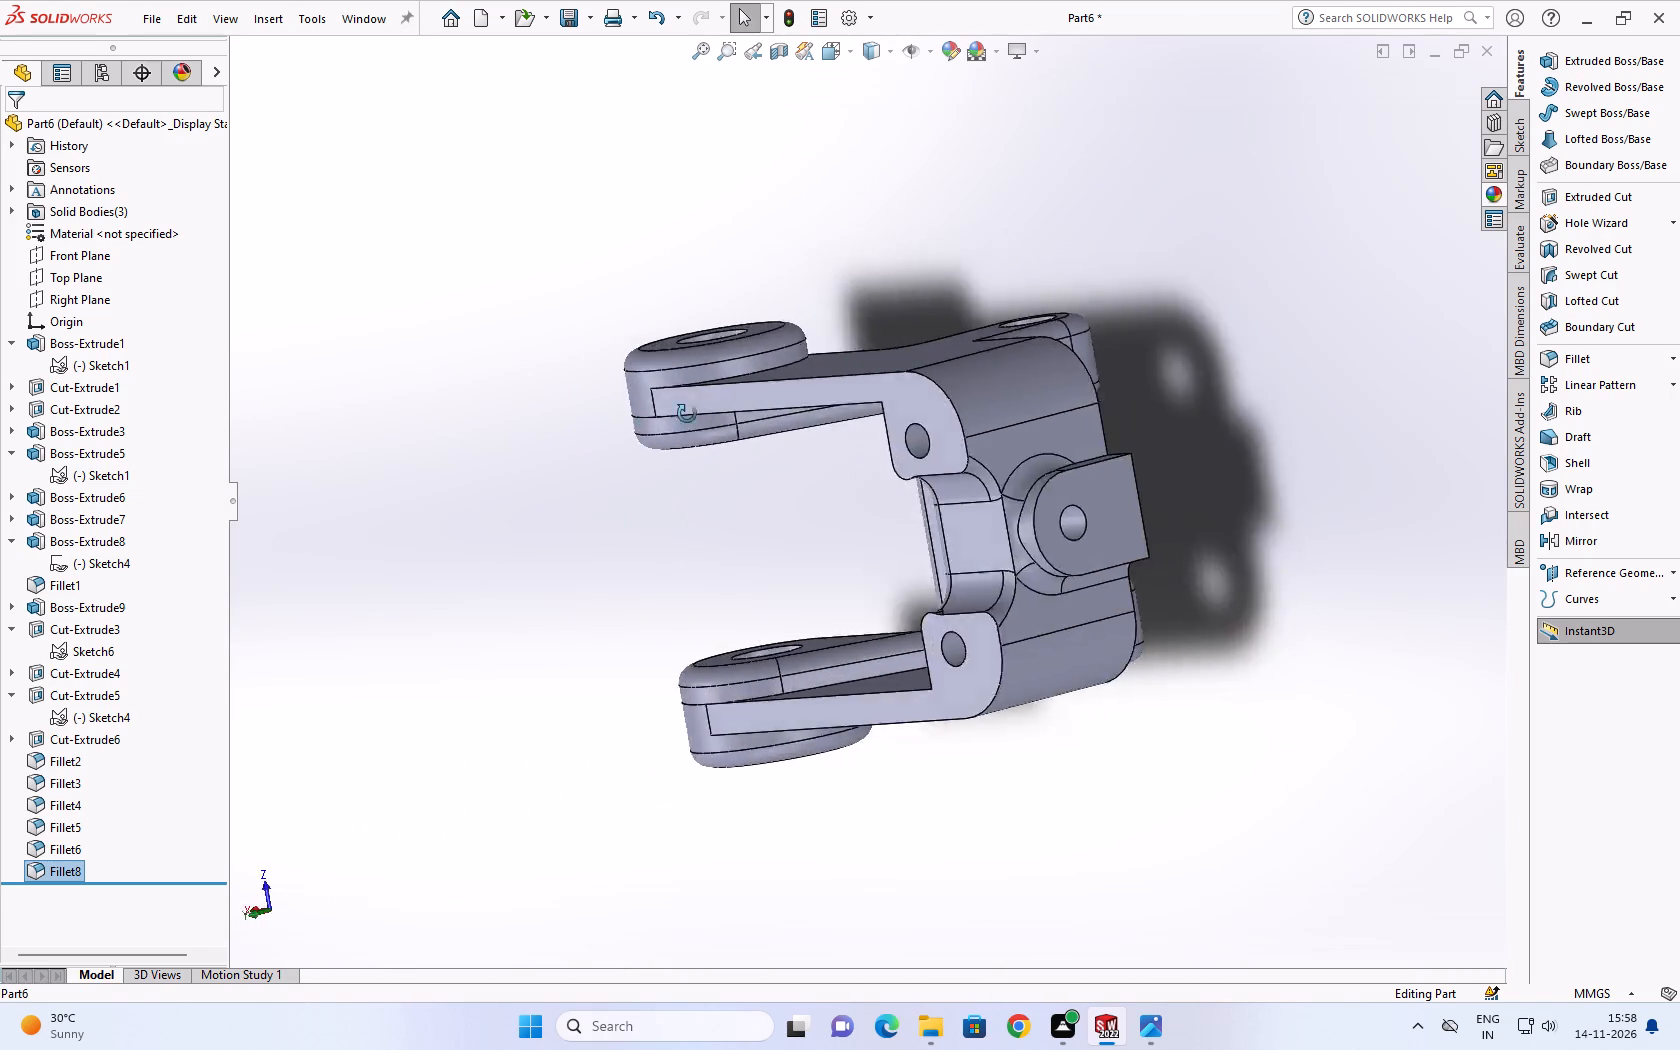
middle_click_drag(687, 414, 650, 379)
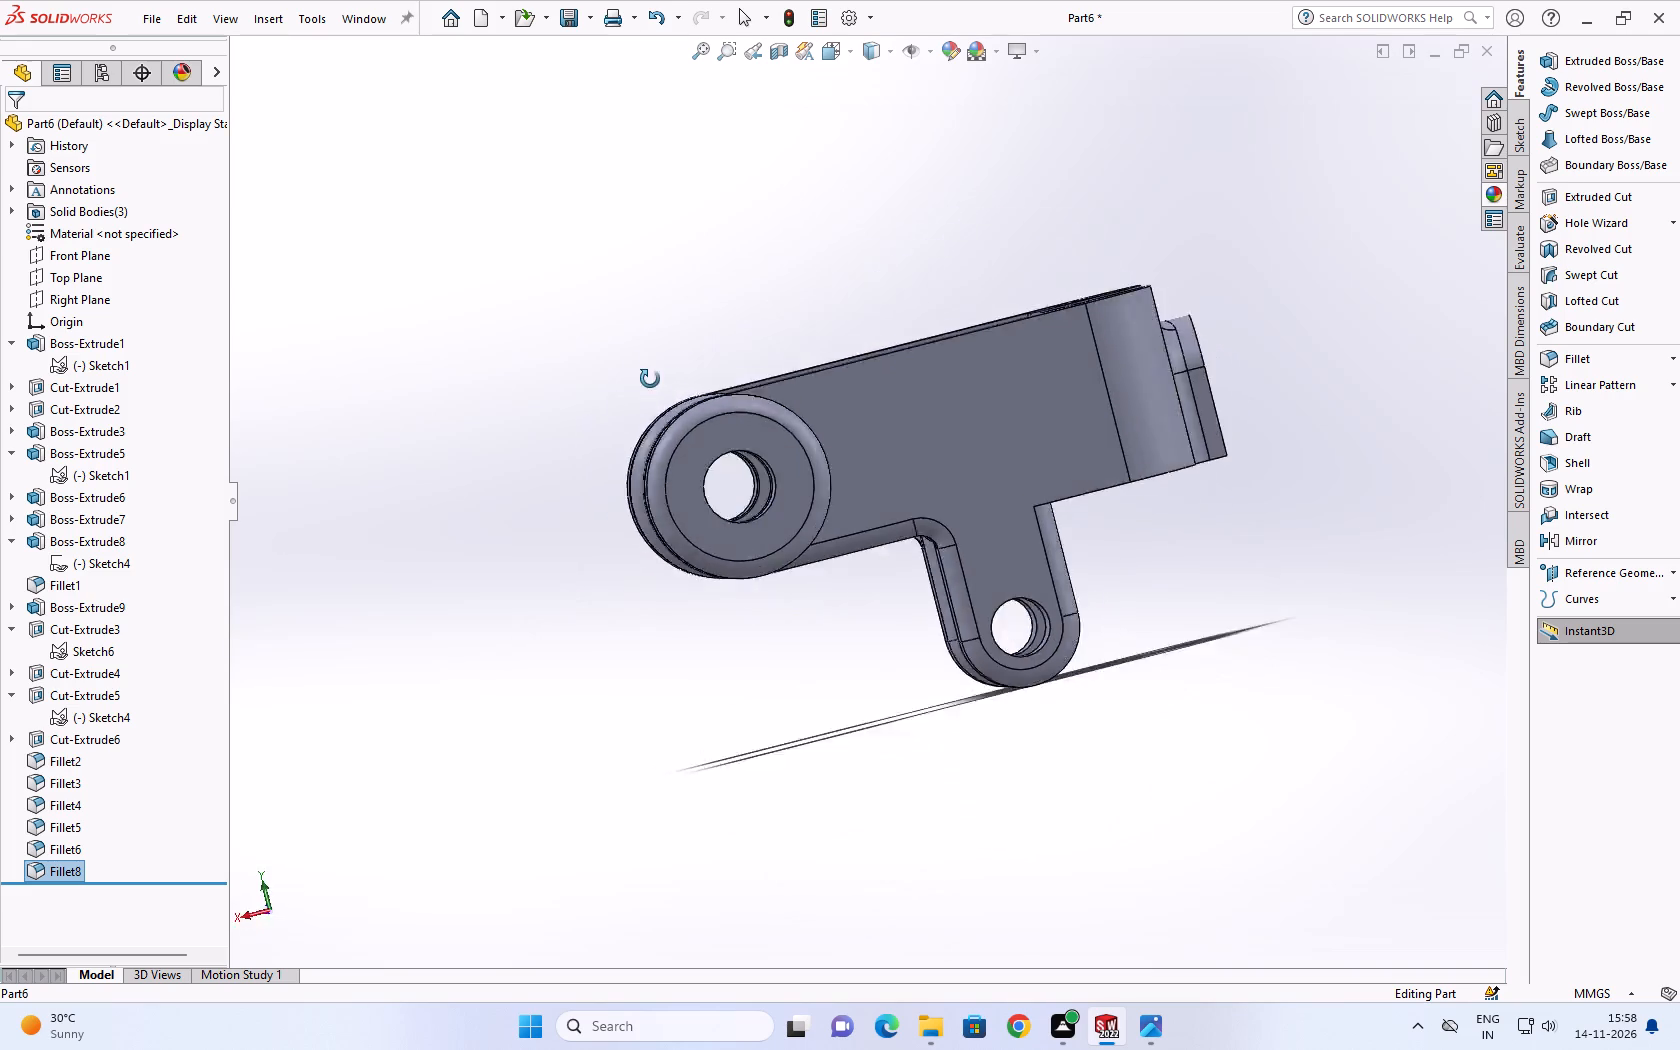
middle_click_drag(650, 379, 829, 639)
scroll(346, 688, "down", 1)
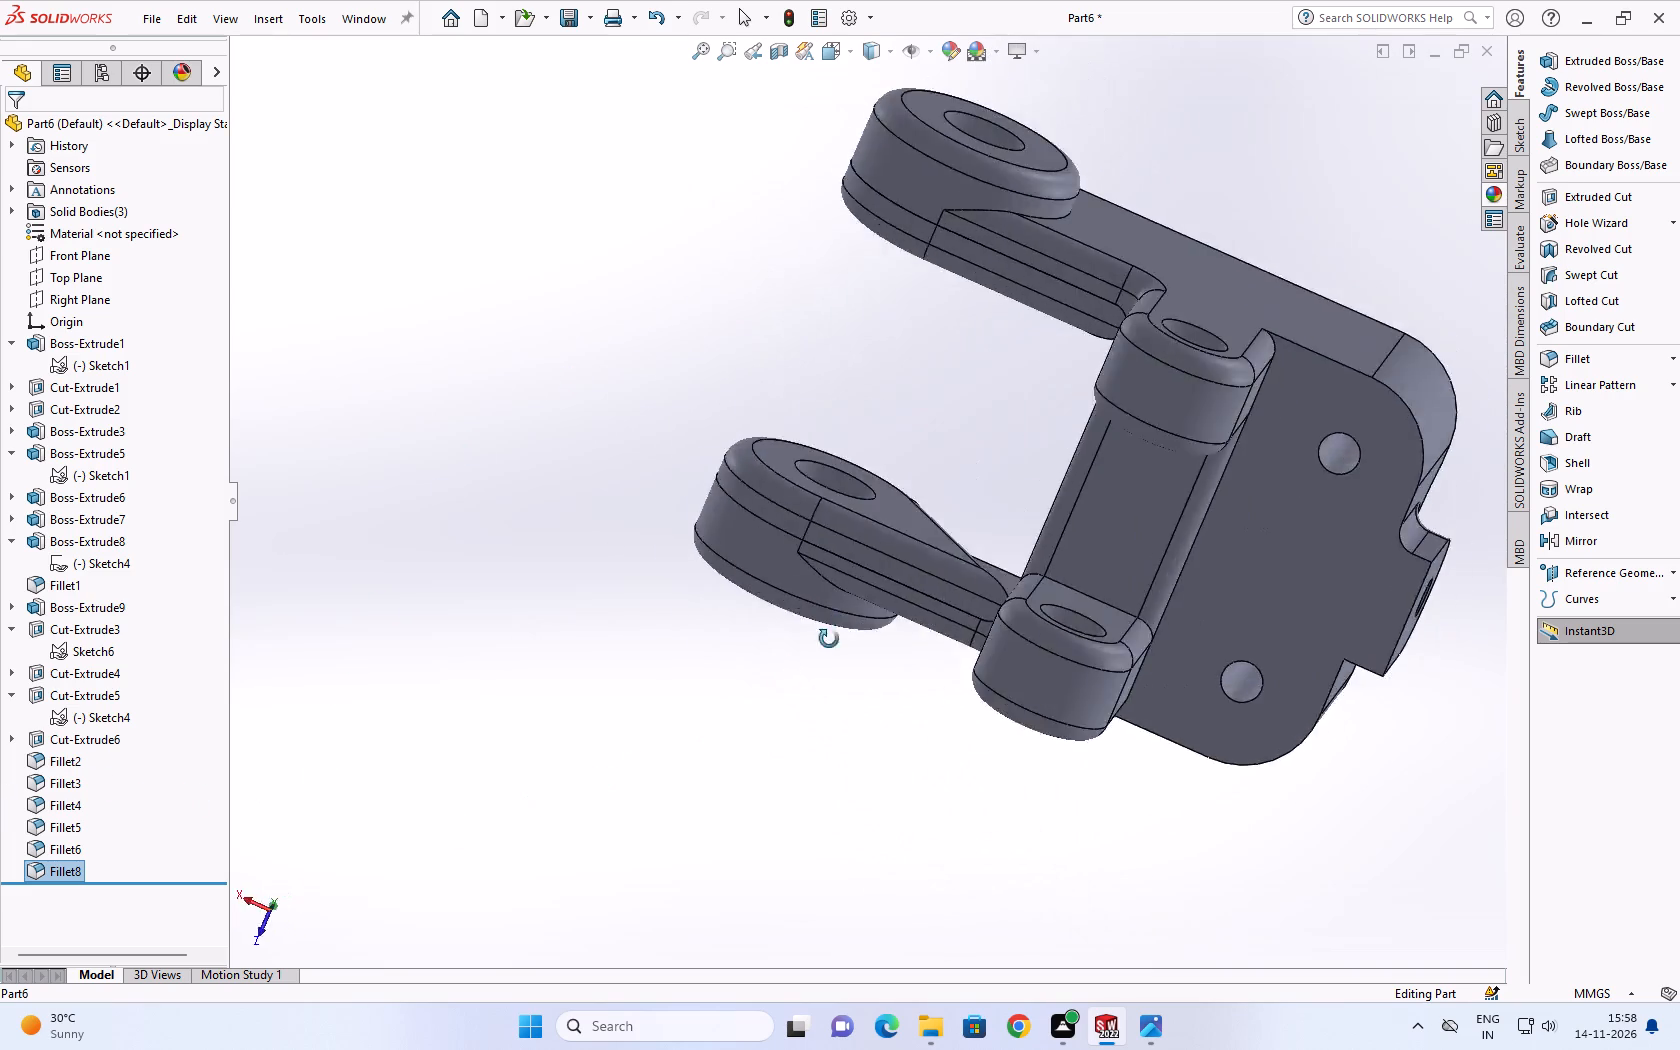
middle_click_drag(829, 639, 1147, 678)
middle_click_drag(1141, 678, 1122, 686)
middle_click_drag(1095, 696, 1089, 696)
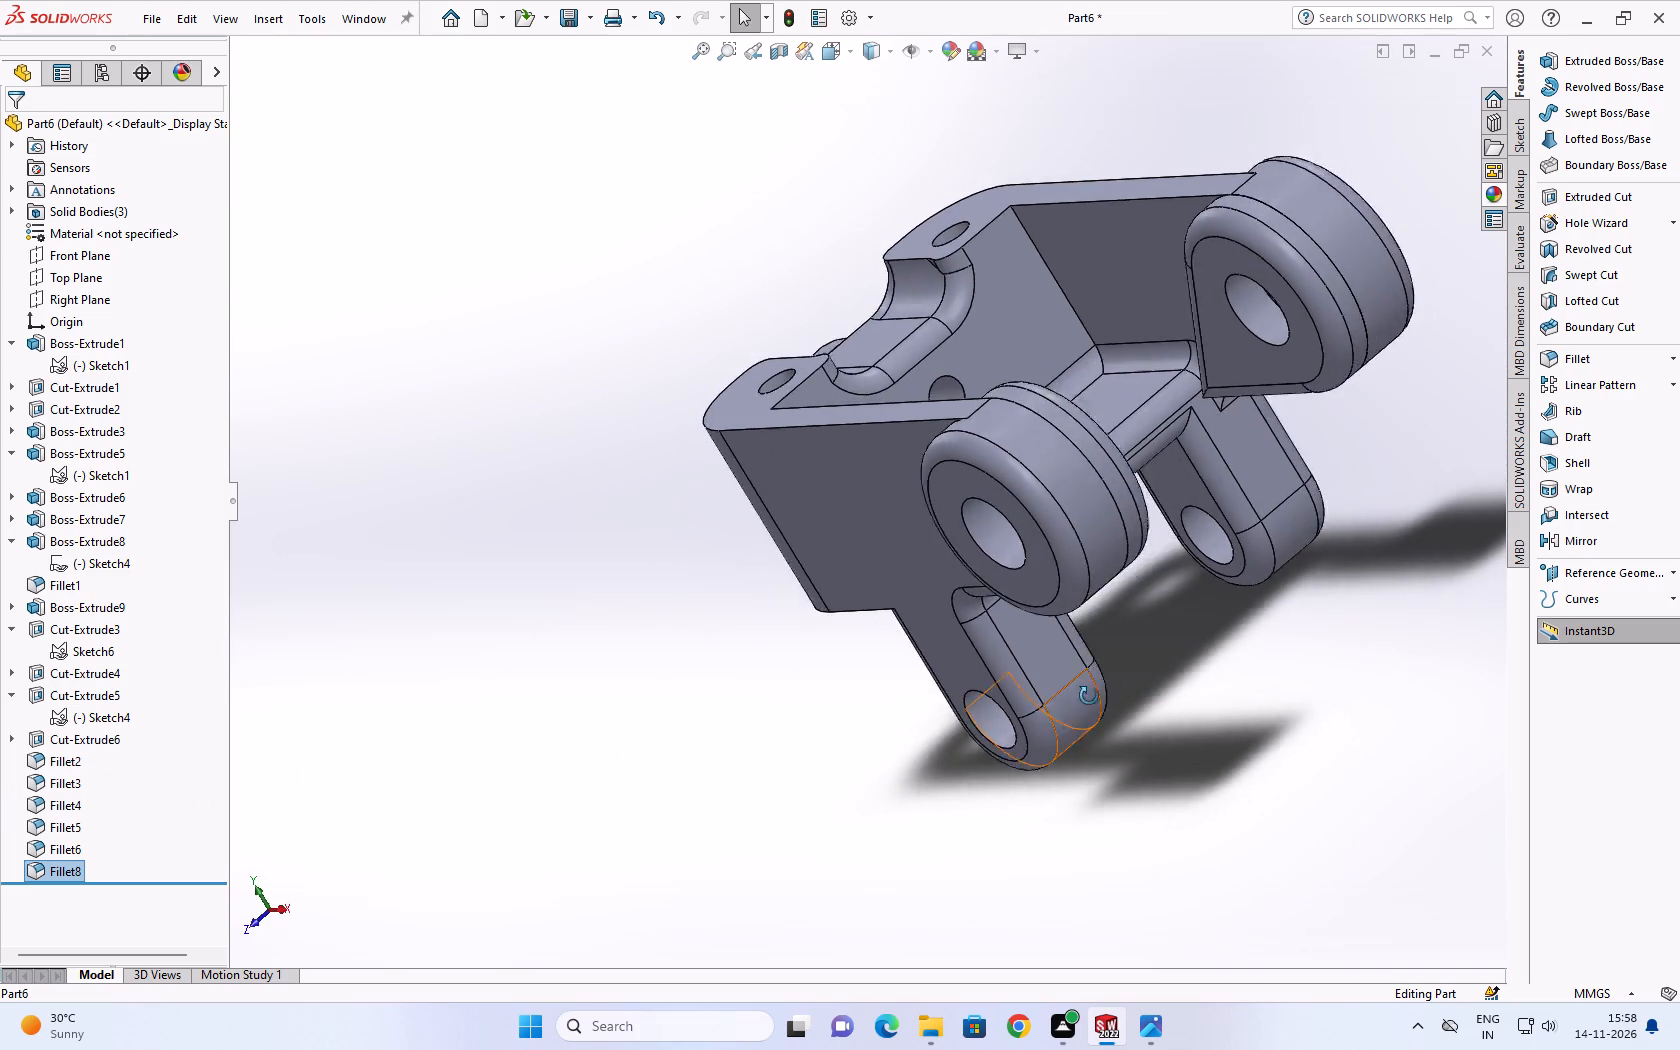
middle_click_drag(1089, 696, 654, 962)
middle_click(645, 959)
scroll(730, 836, "up", 3)
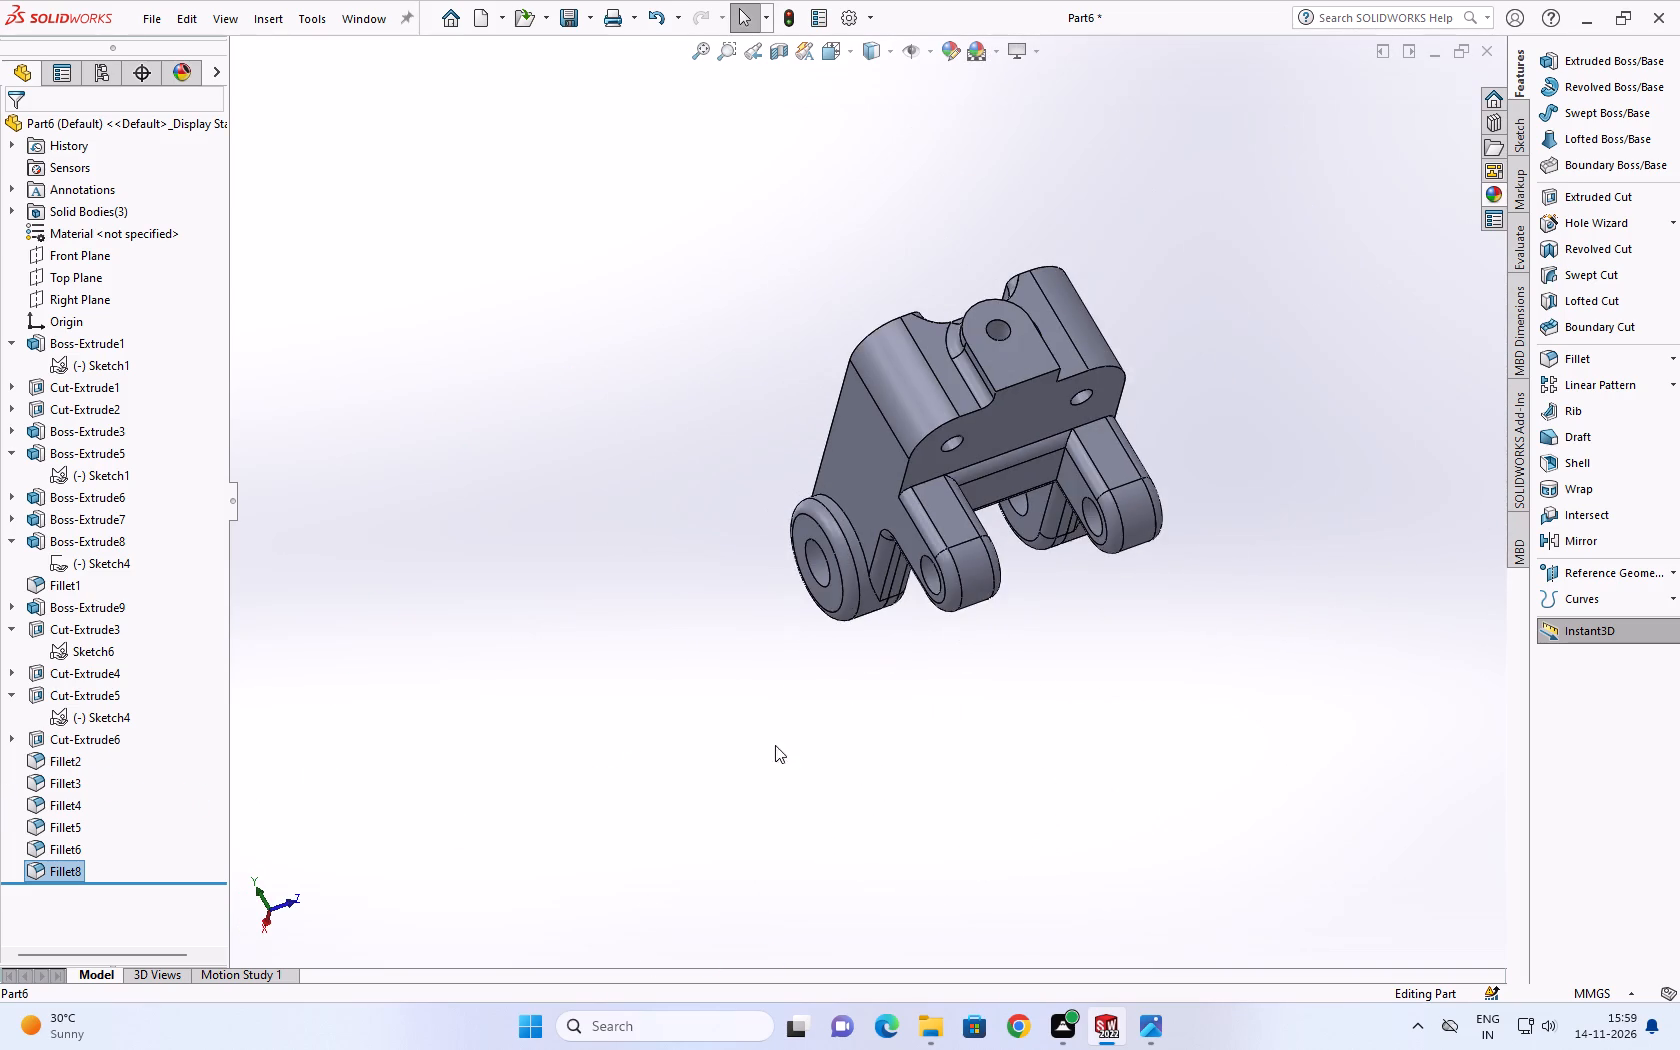
scroll(916, 450, "up", 1)
scroll(916, 450, "down", 4)
scroll(953, 416, "up", 1)
middle_click_drag(954, 415, 992, 622)
scroll(954, 415, "down", 1)
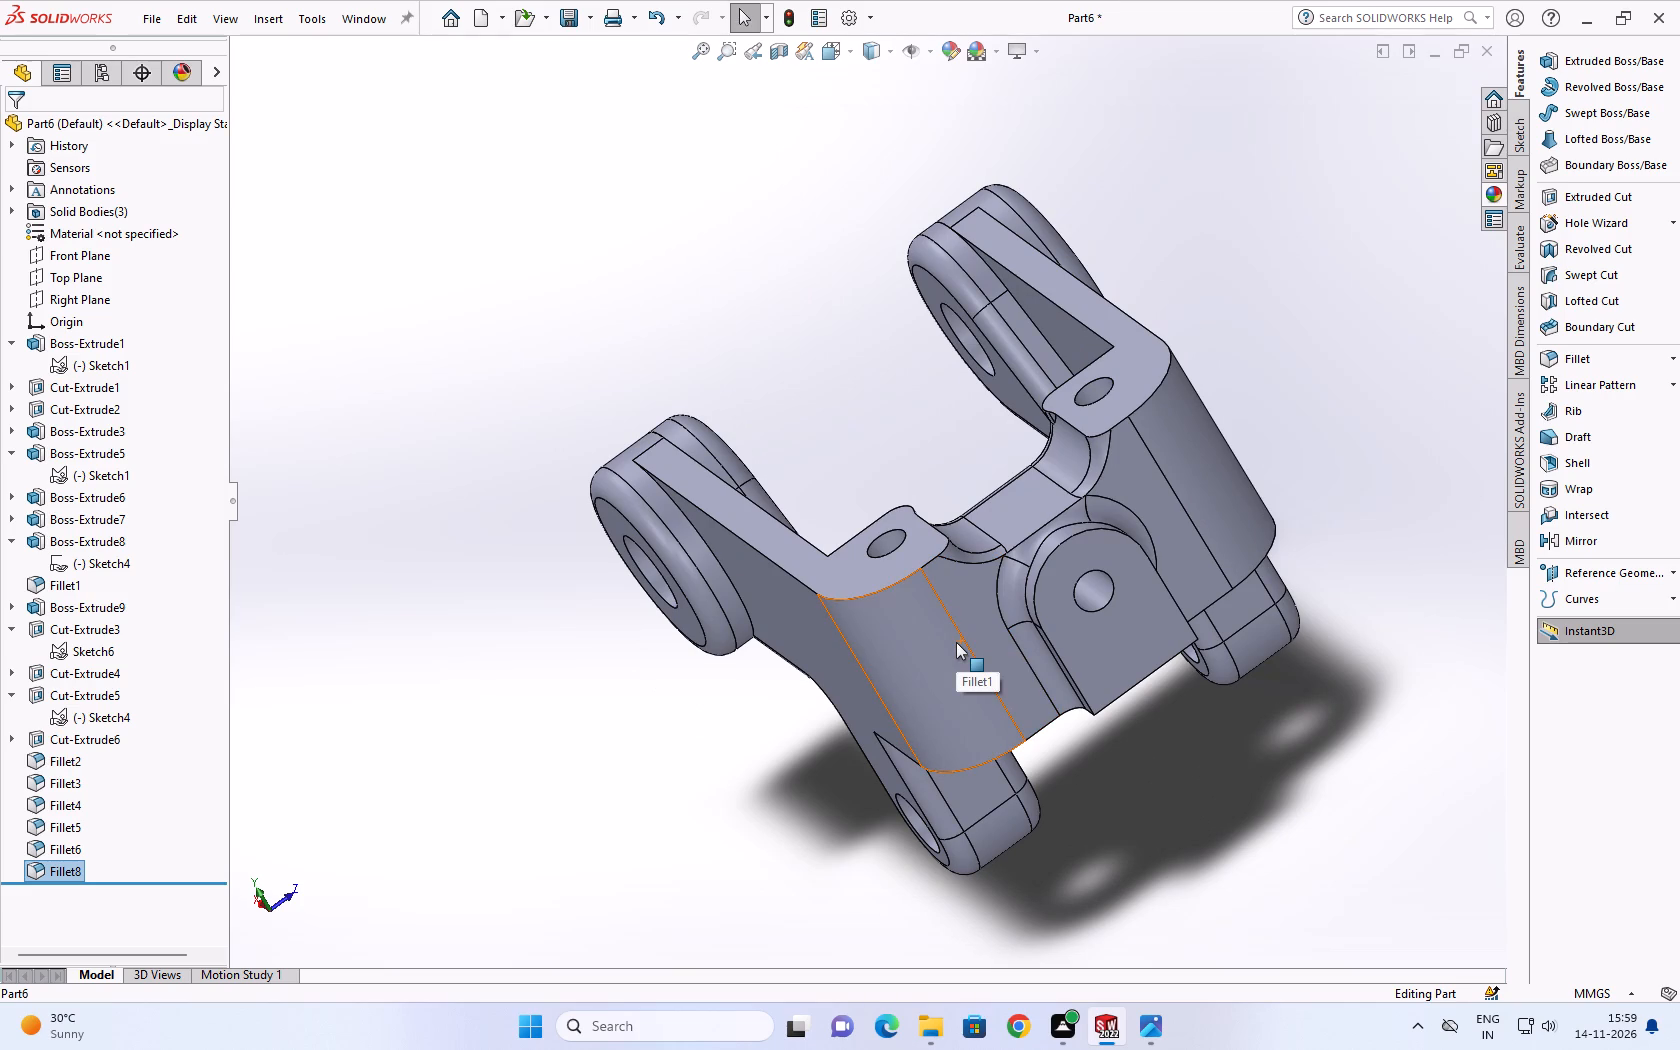
scroll(643, 526, "up", 2)
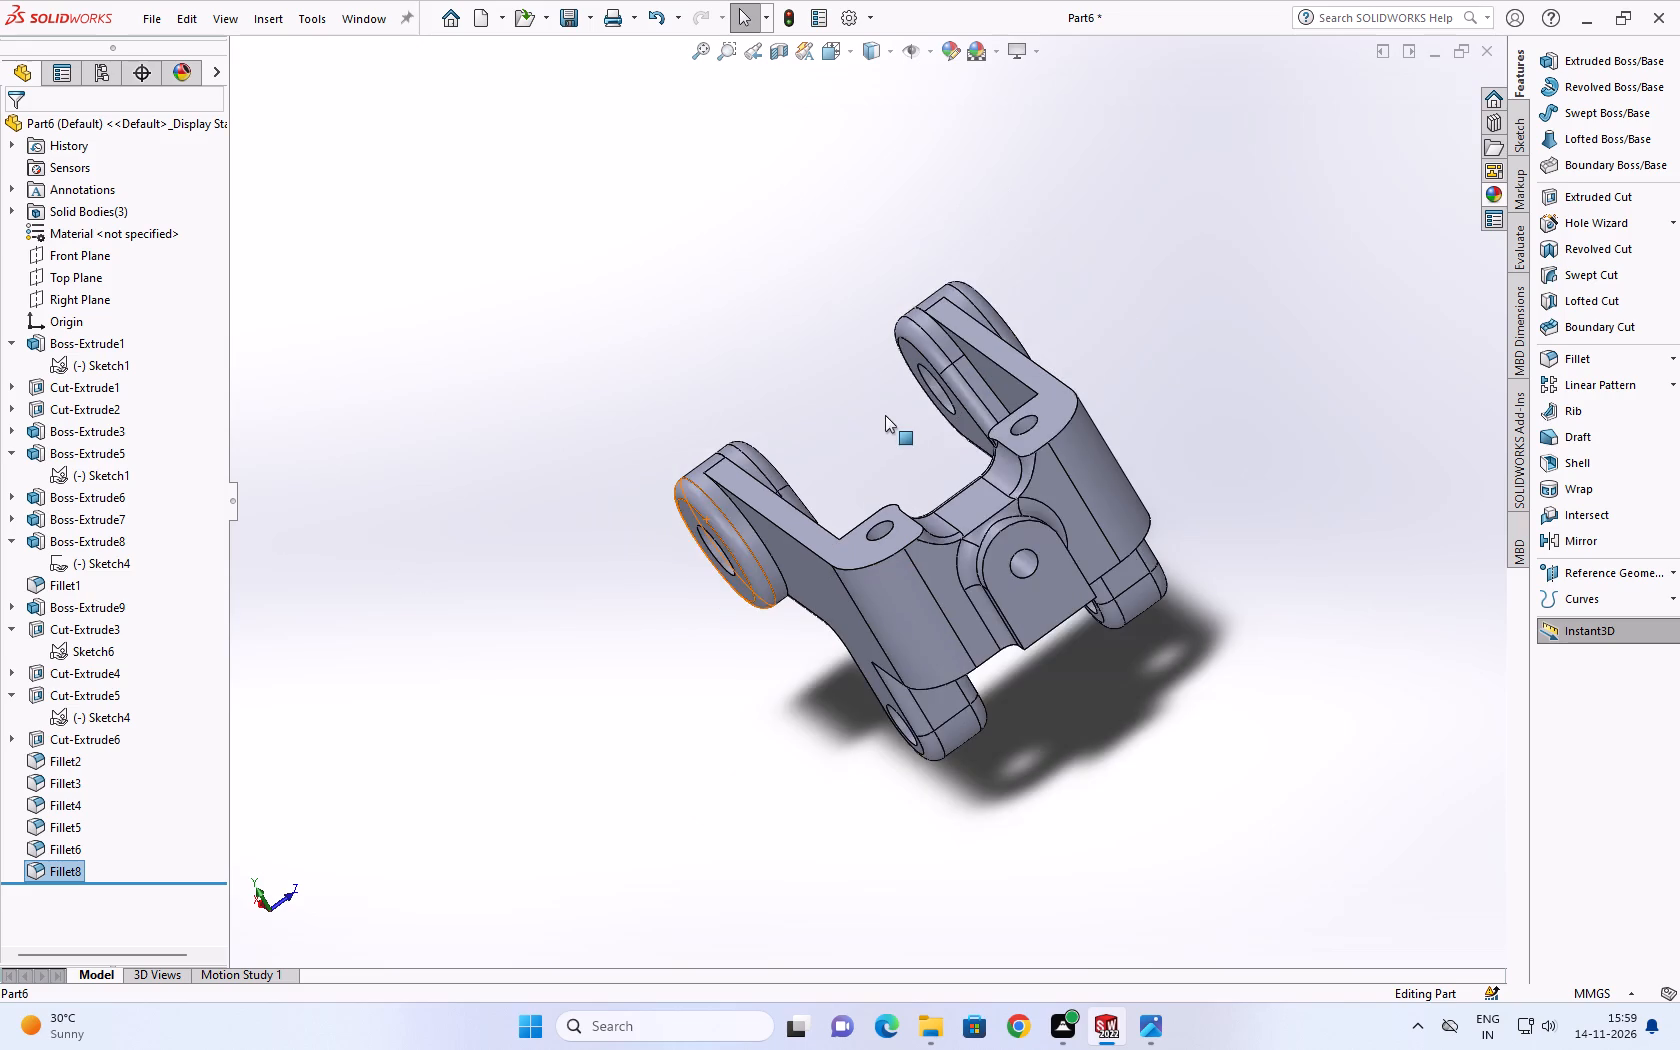
Inspect the whole clevis from the side, underside and top, including the arm bosses, lower lugs and eye lug.
scroll(885, 415, "down", 3)
middle_click_drag(876, 421, 1267, 547)
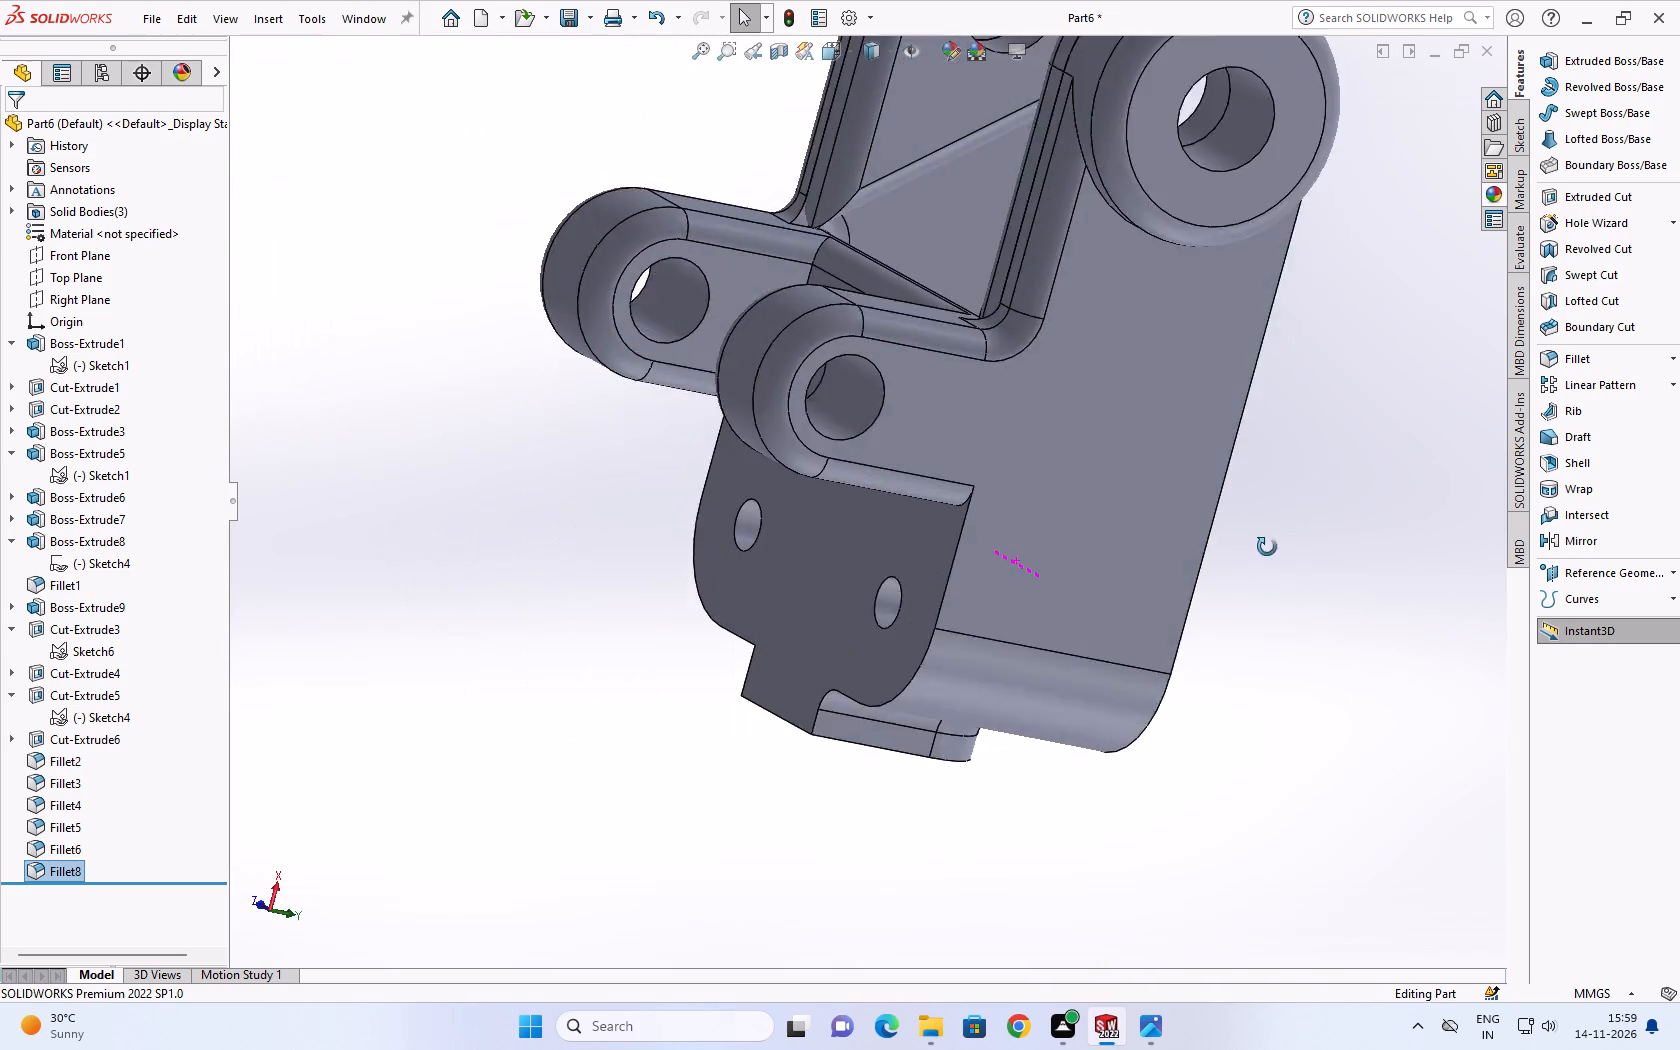
middle_click_drag(1267, 547, 1171, 611)
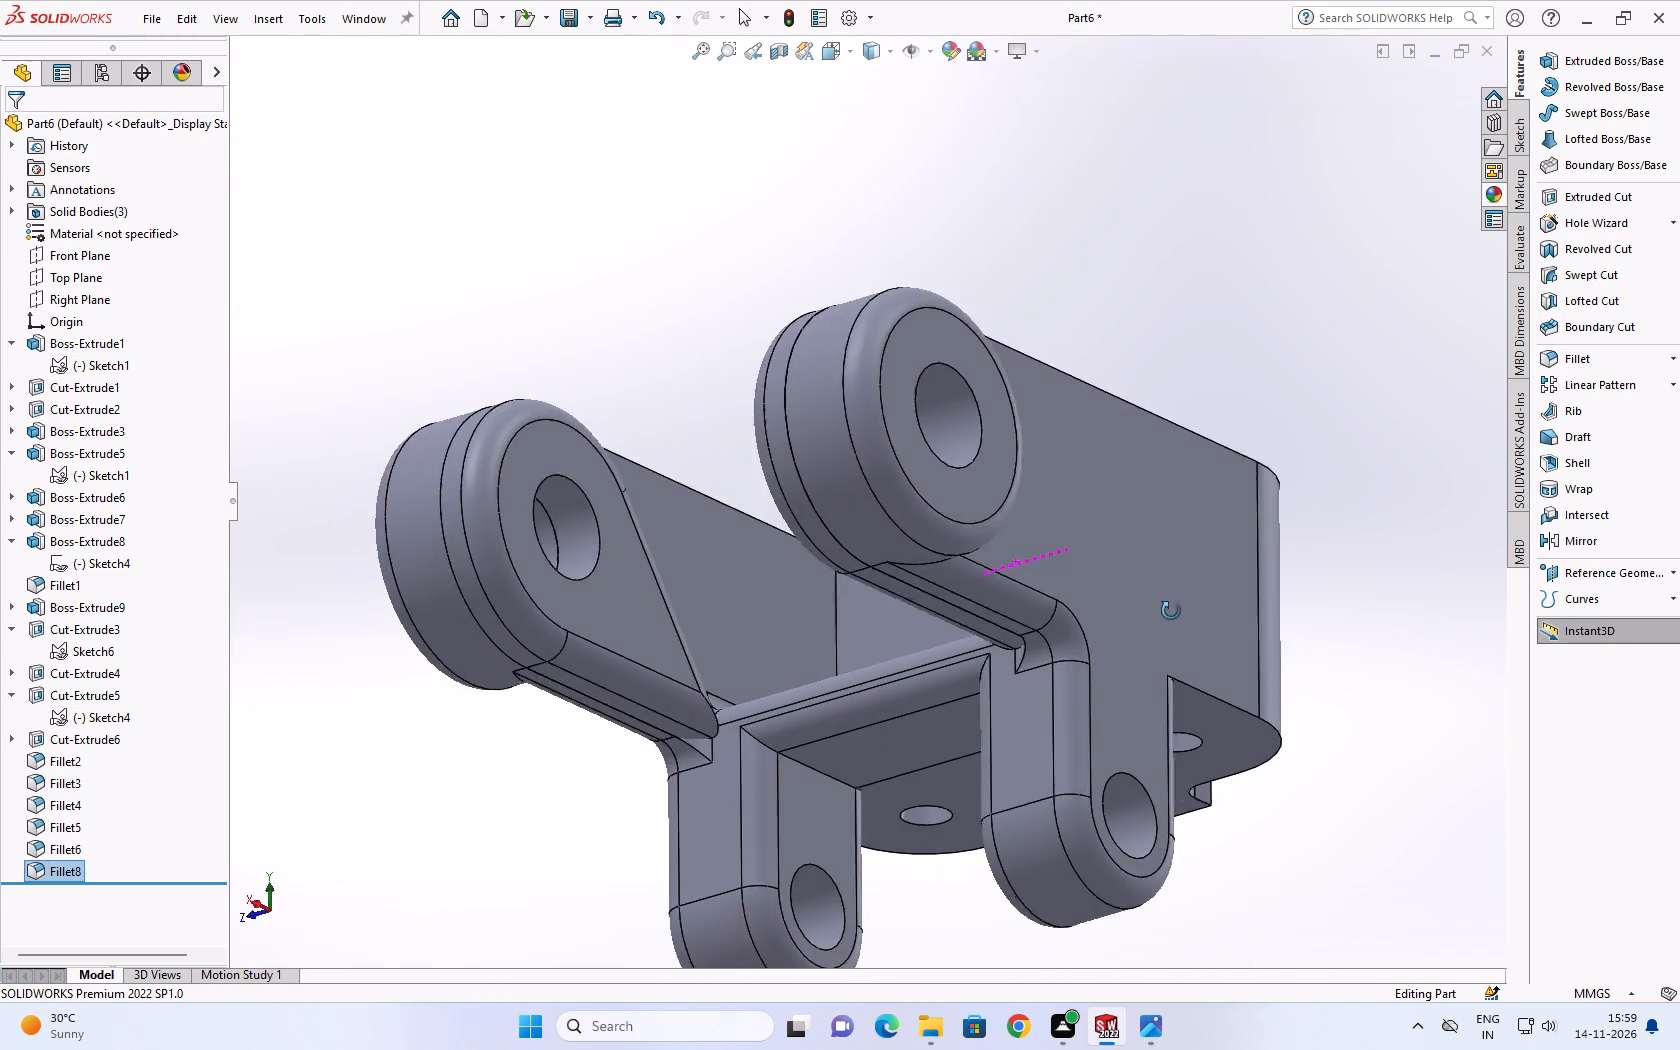
middle_click_drag(1171, 611, 1179, 172)
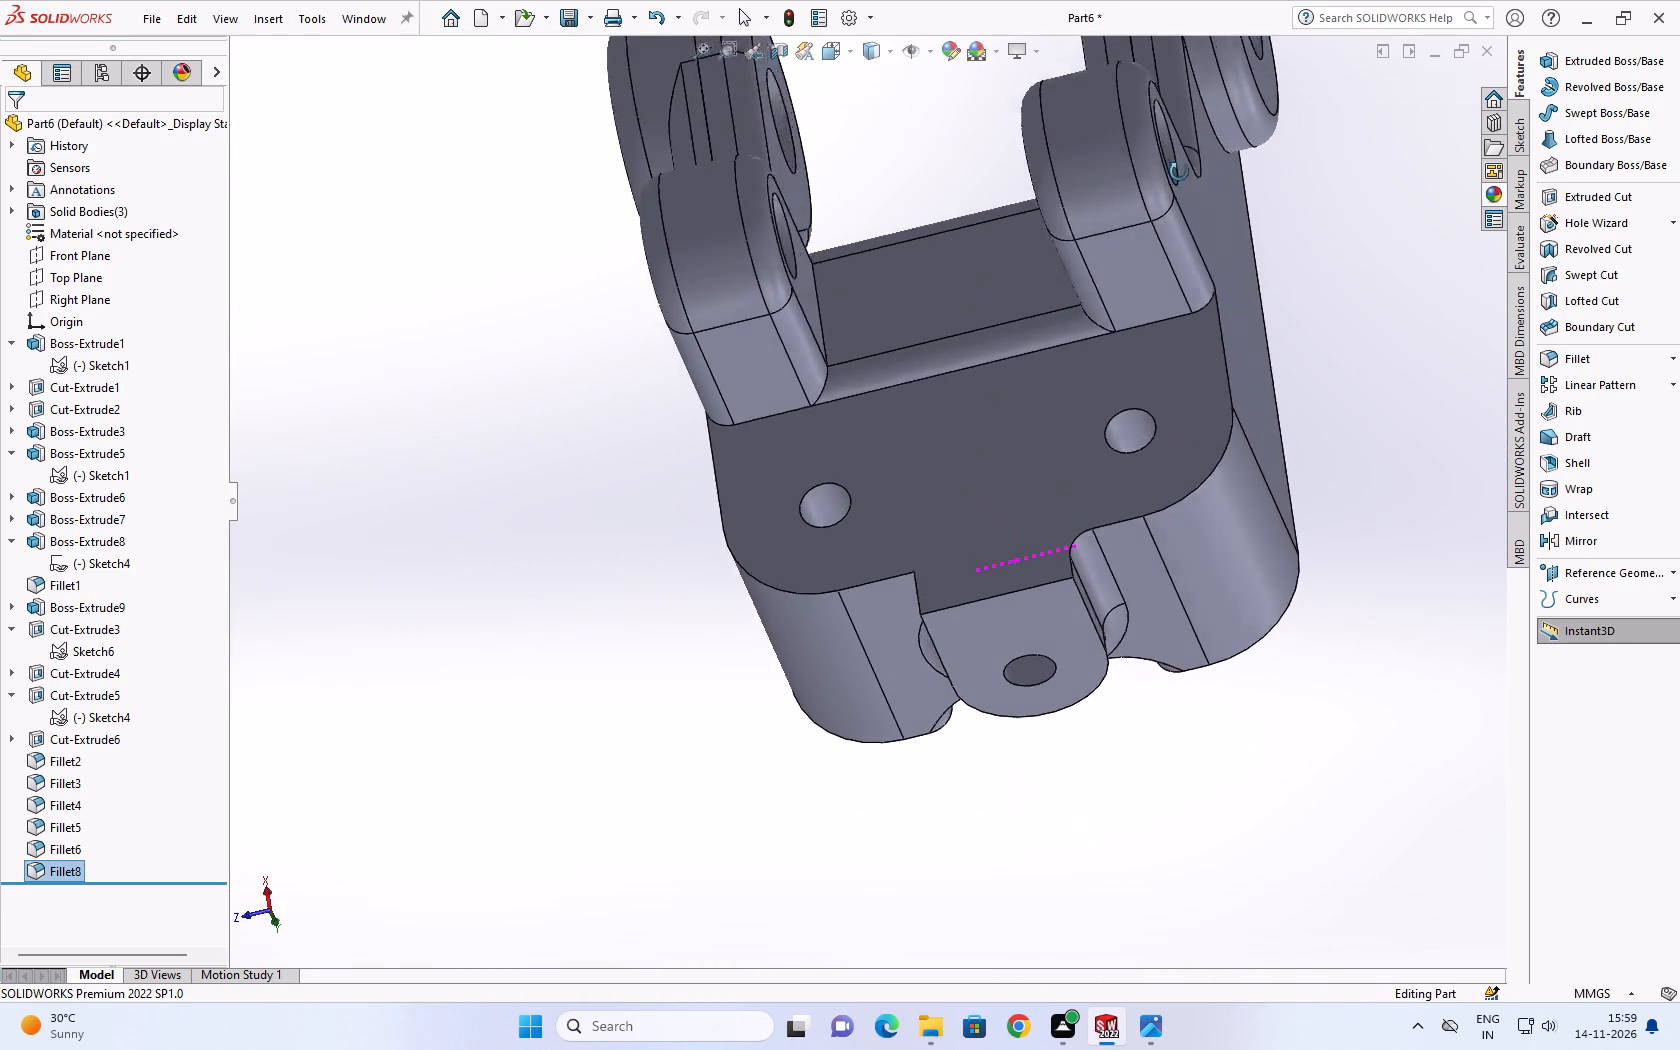
middle_click_drag(1179, 172, 531, 73)
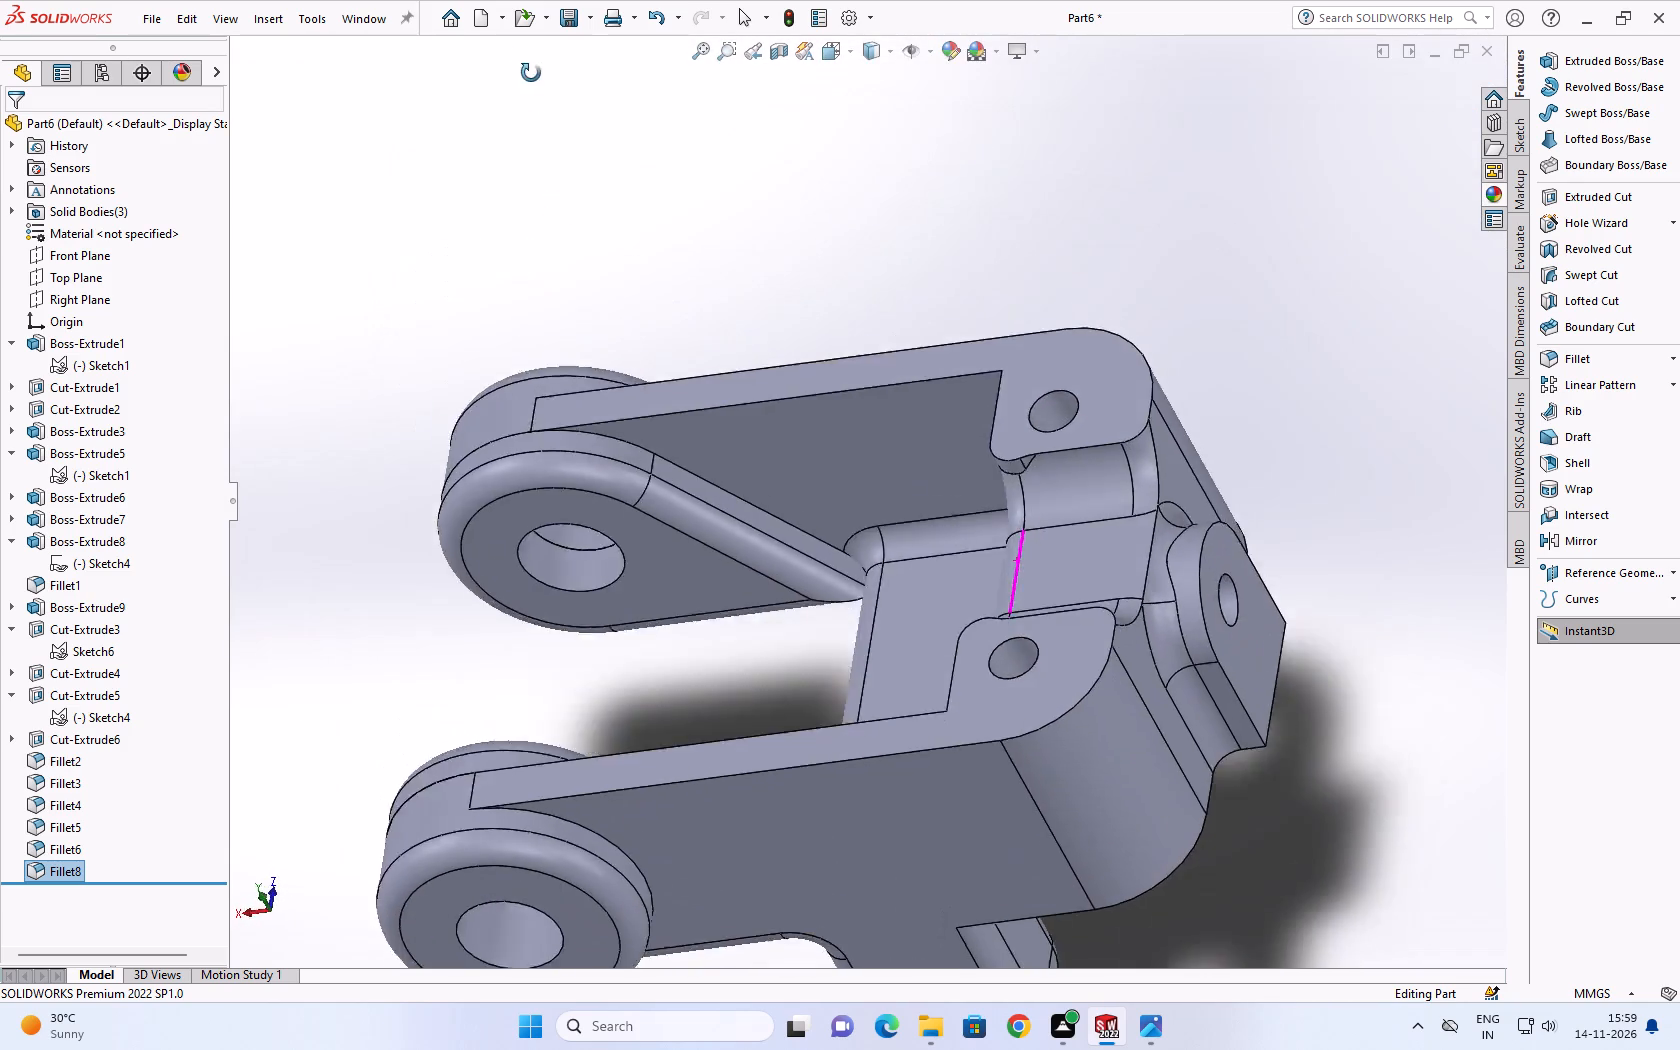
middle_click_drag(531, 73, 710, 116)
scroll(765, 454, "up", 4)
scroll(747, 530, "down", 2)
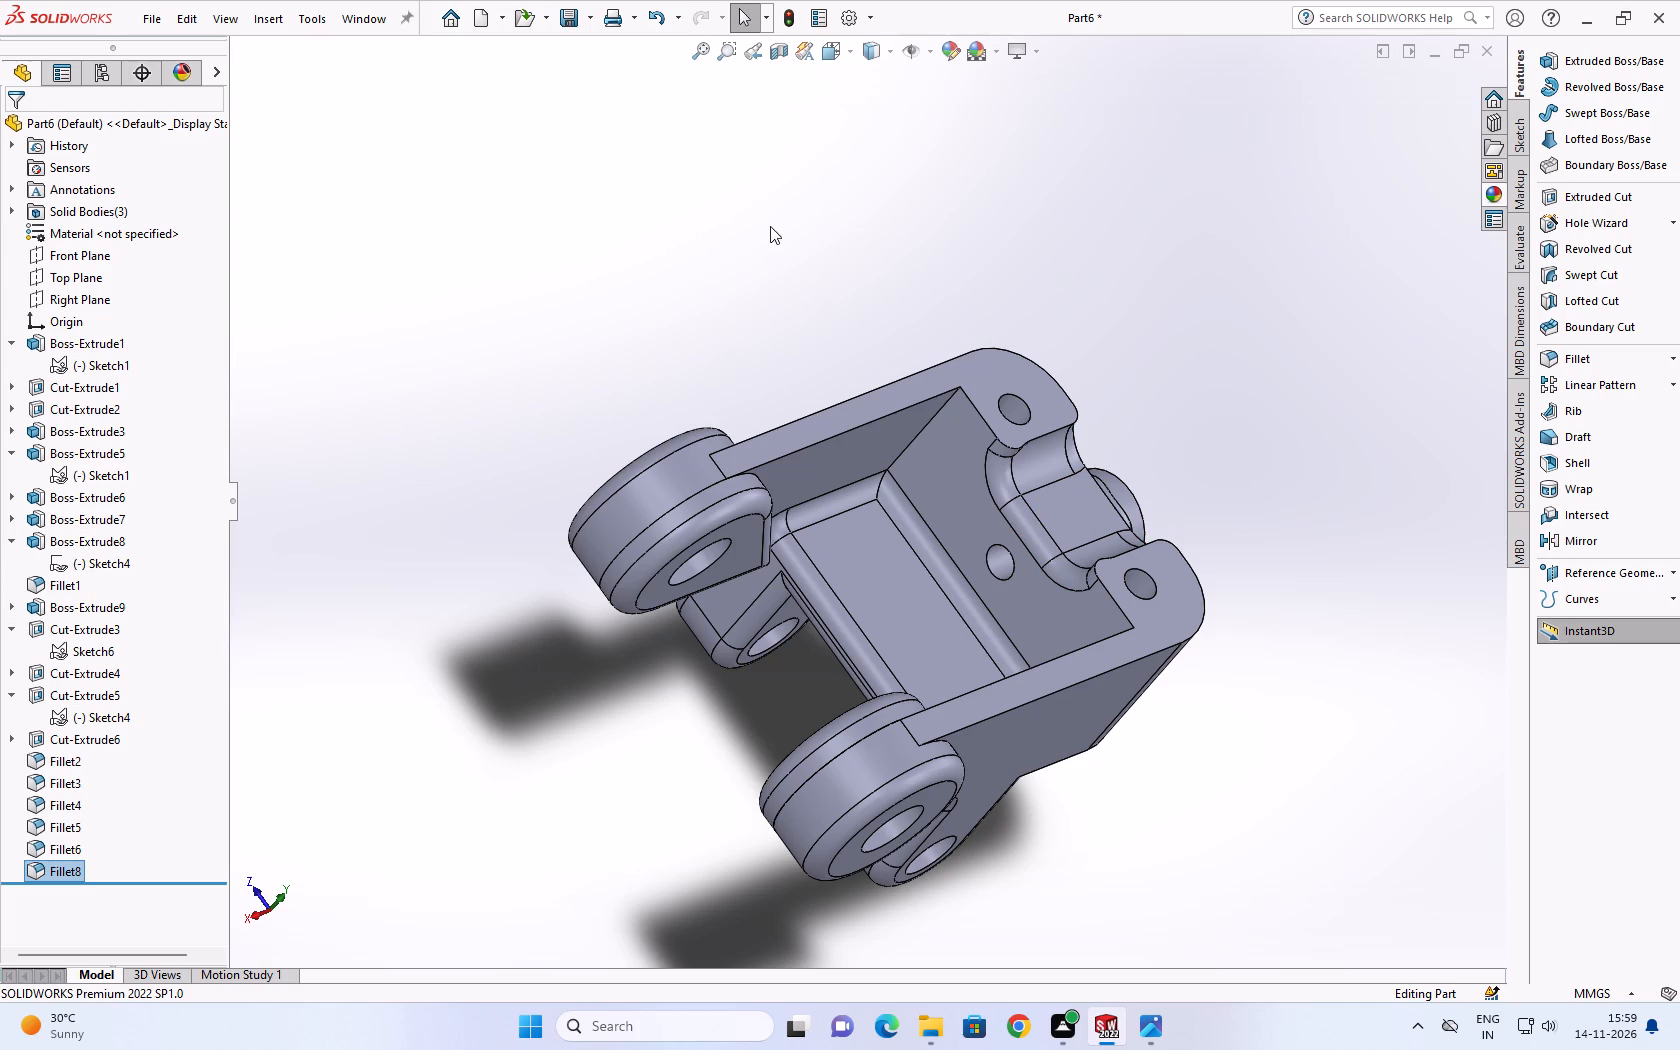
scroll(703, 386, "up", 1)
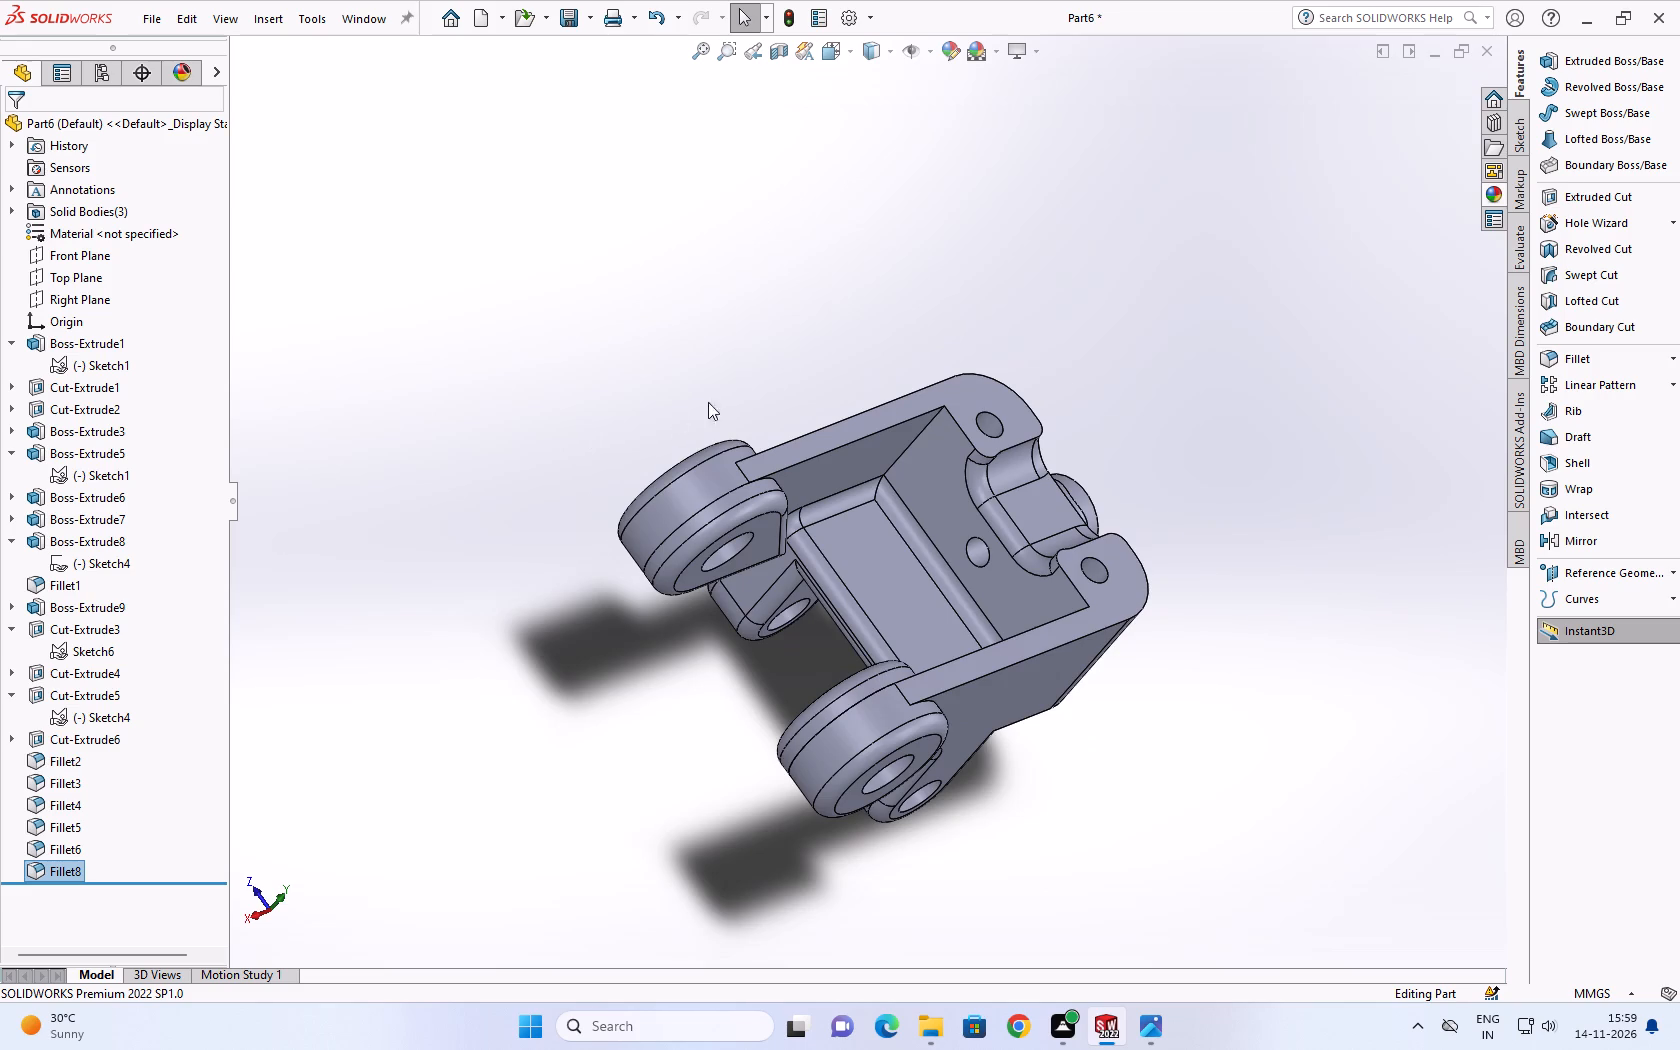
scroll(725, 397, "down", 2)
scroll(1142, 578, "down", 2)
scroll(1099, 631, "up", 1)
Examine the filleted notch, the hole in the inner wall and the fork's interior between the arm bosses.
middle_click_drag(1099, 631, 1081, 521)
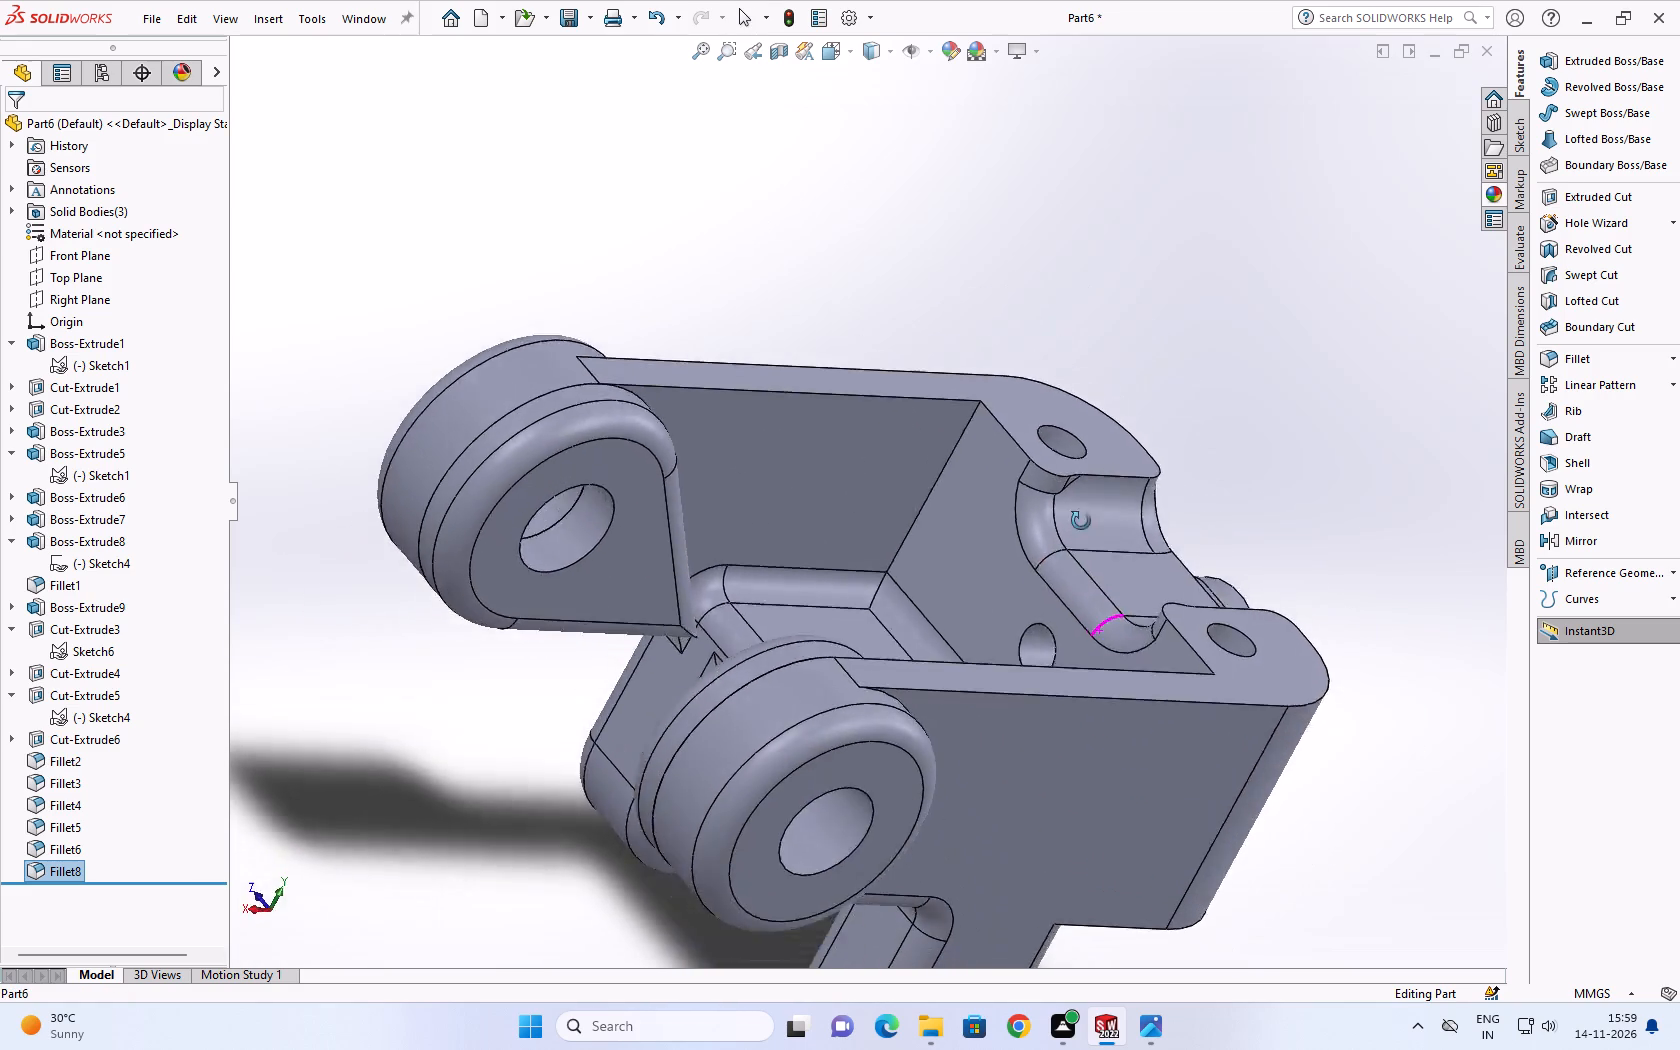
middle_click_drag(1081, 521, 1130, 442)
scroll(1043, 479, "down", 2)
scroll(1002, 493, "up", 1)
middle_click_drag(1002, 493, 1097, 557)
scroll(1090, 541, "down", 1)
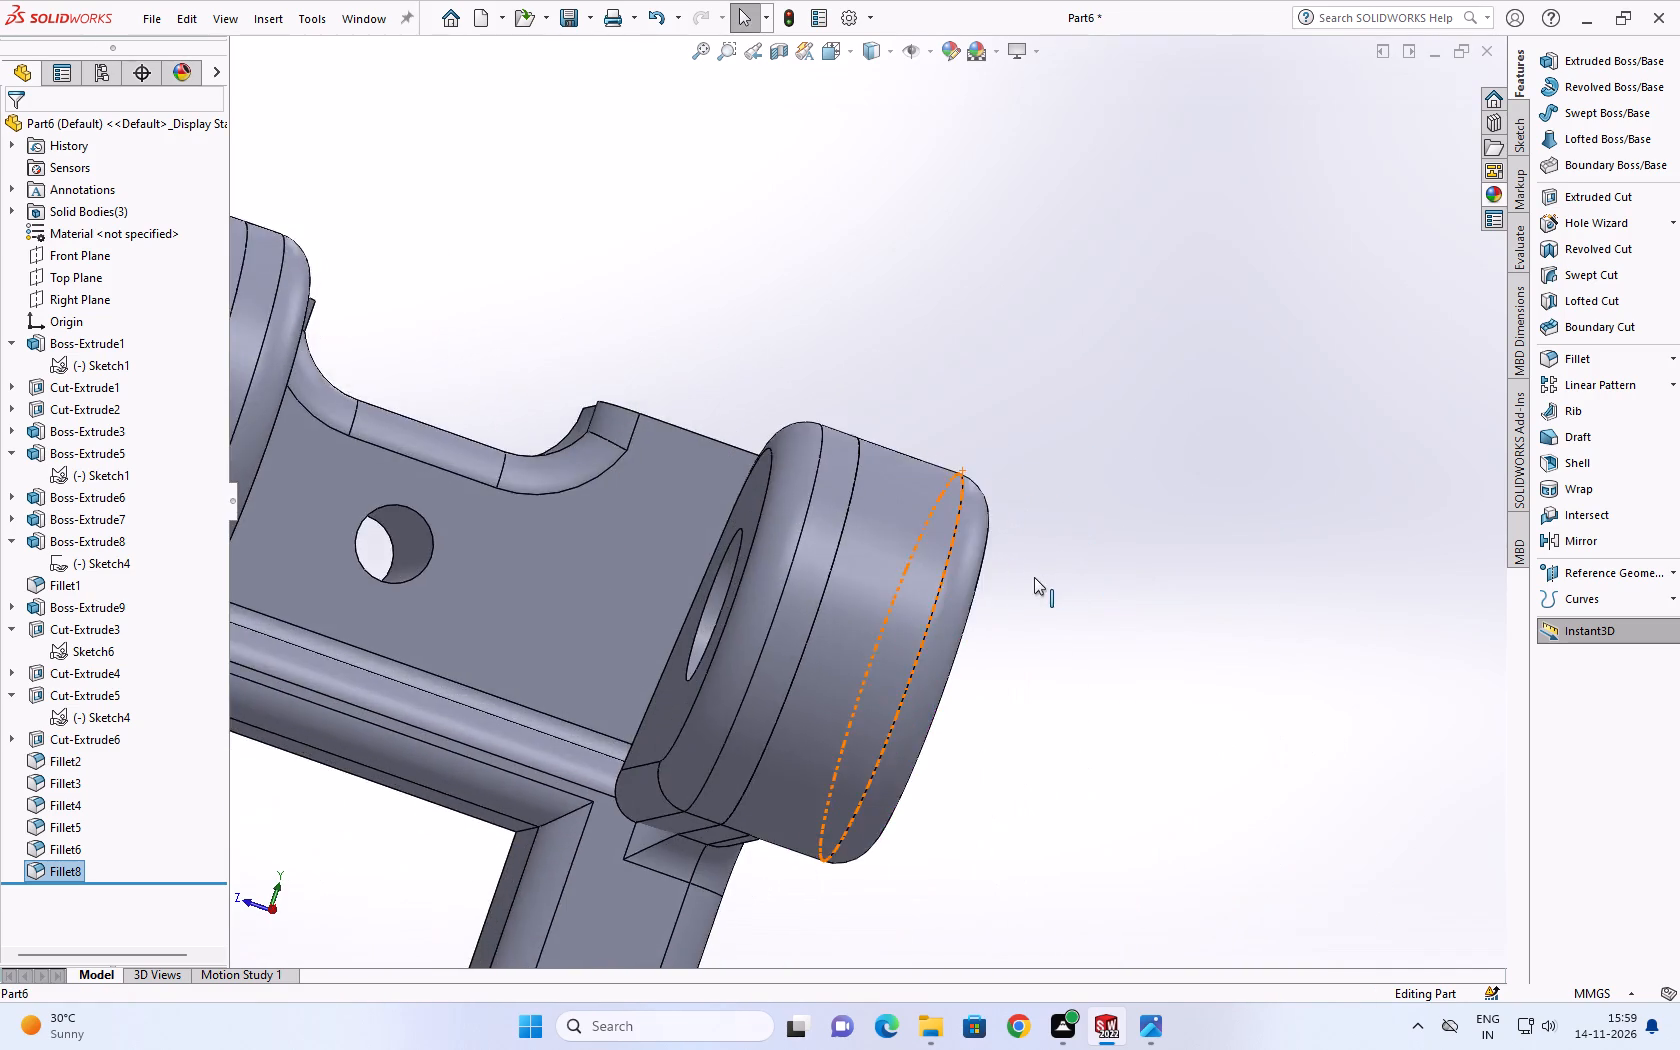
scroll(1034, 577, "up", 3)
scroll(826, 608, "down", 1)
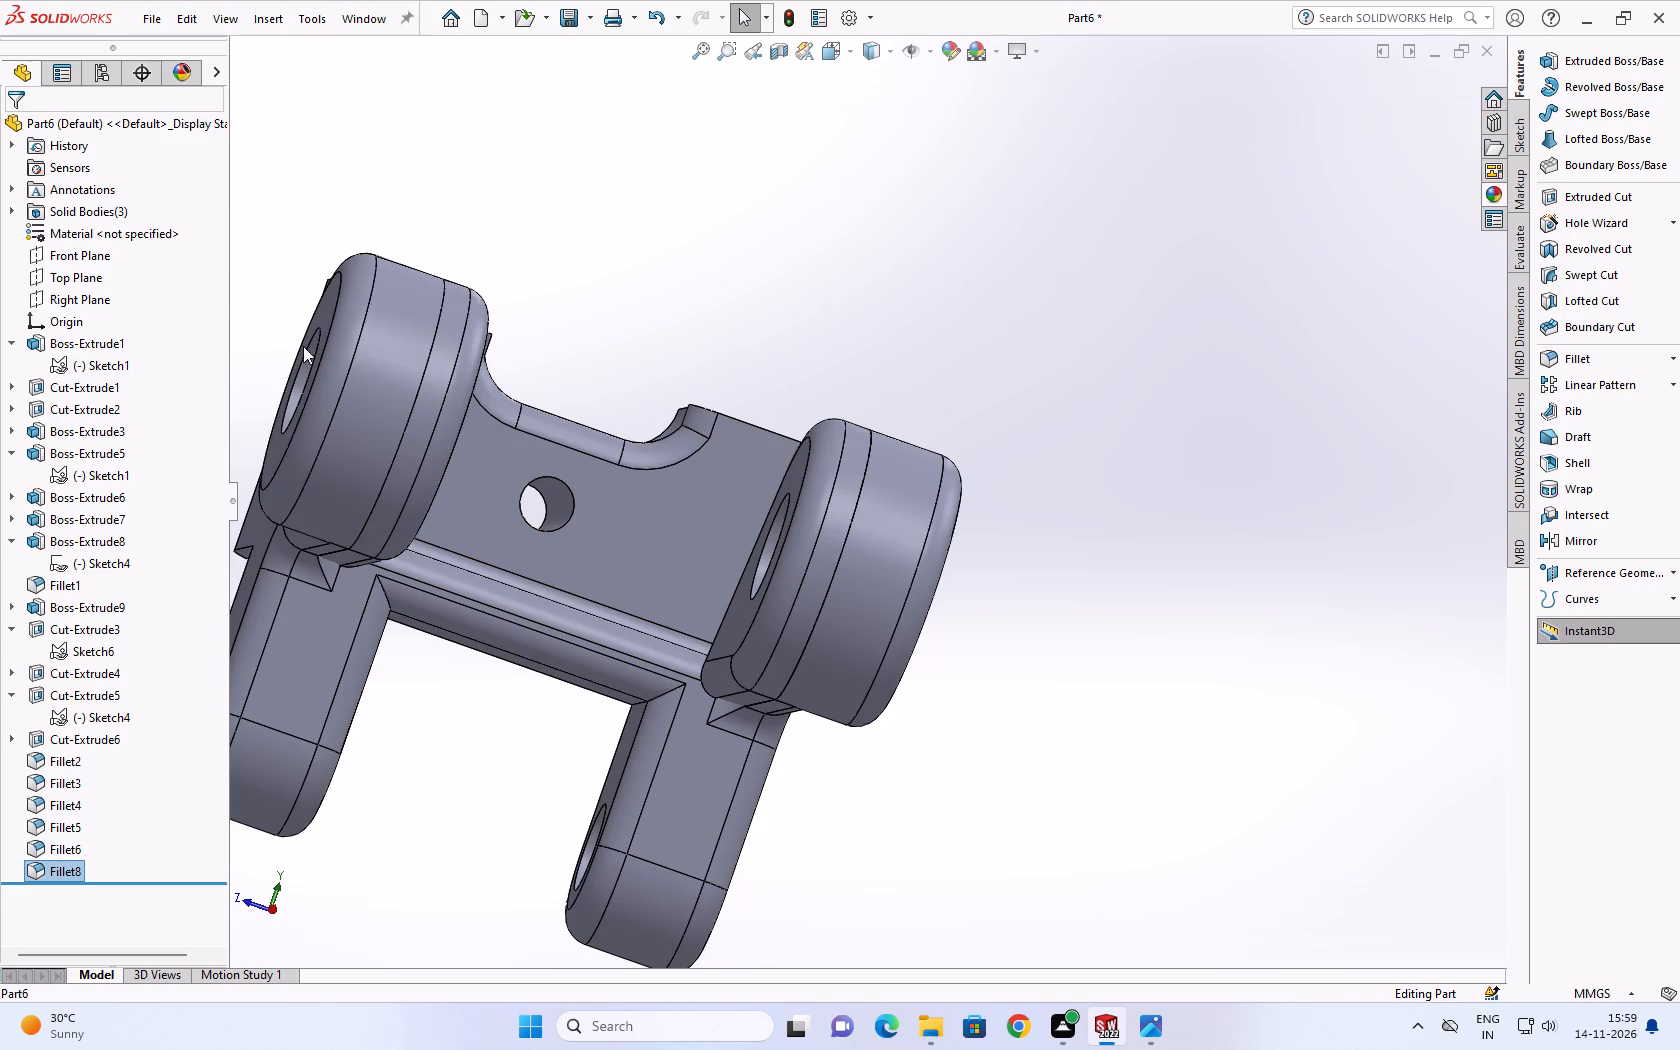
scroll(607, 584, "up", 3)
scroll(608, 569, "down", 4)
scroll(640, 549, "up", 3)
scroll(643, 556, "down", 4)
scroll(916, 461, "up", 1)
scroll(916, 461, "down", 3)
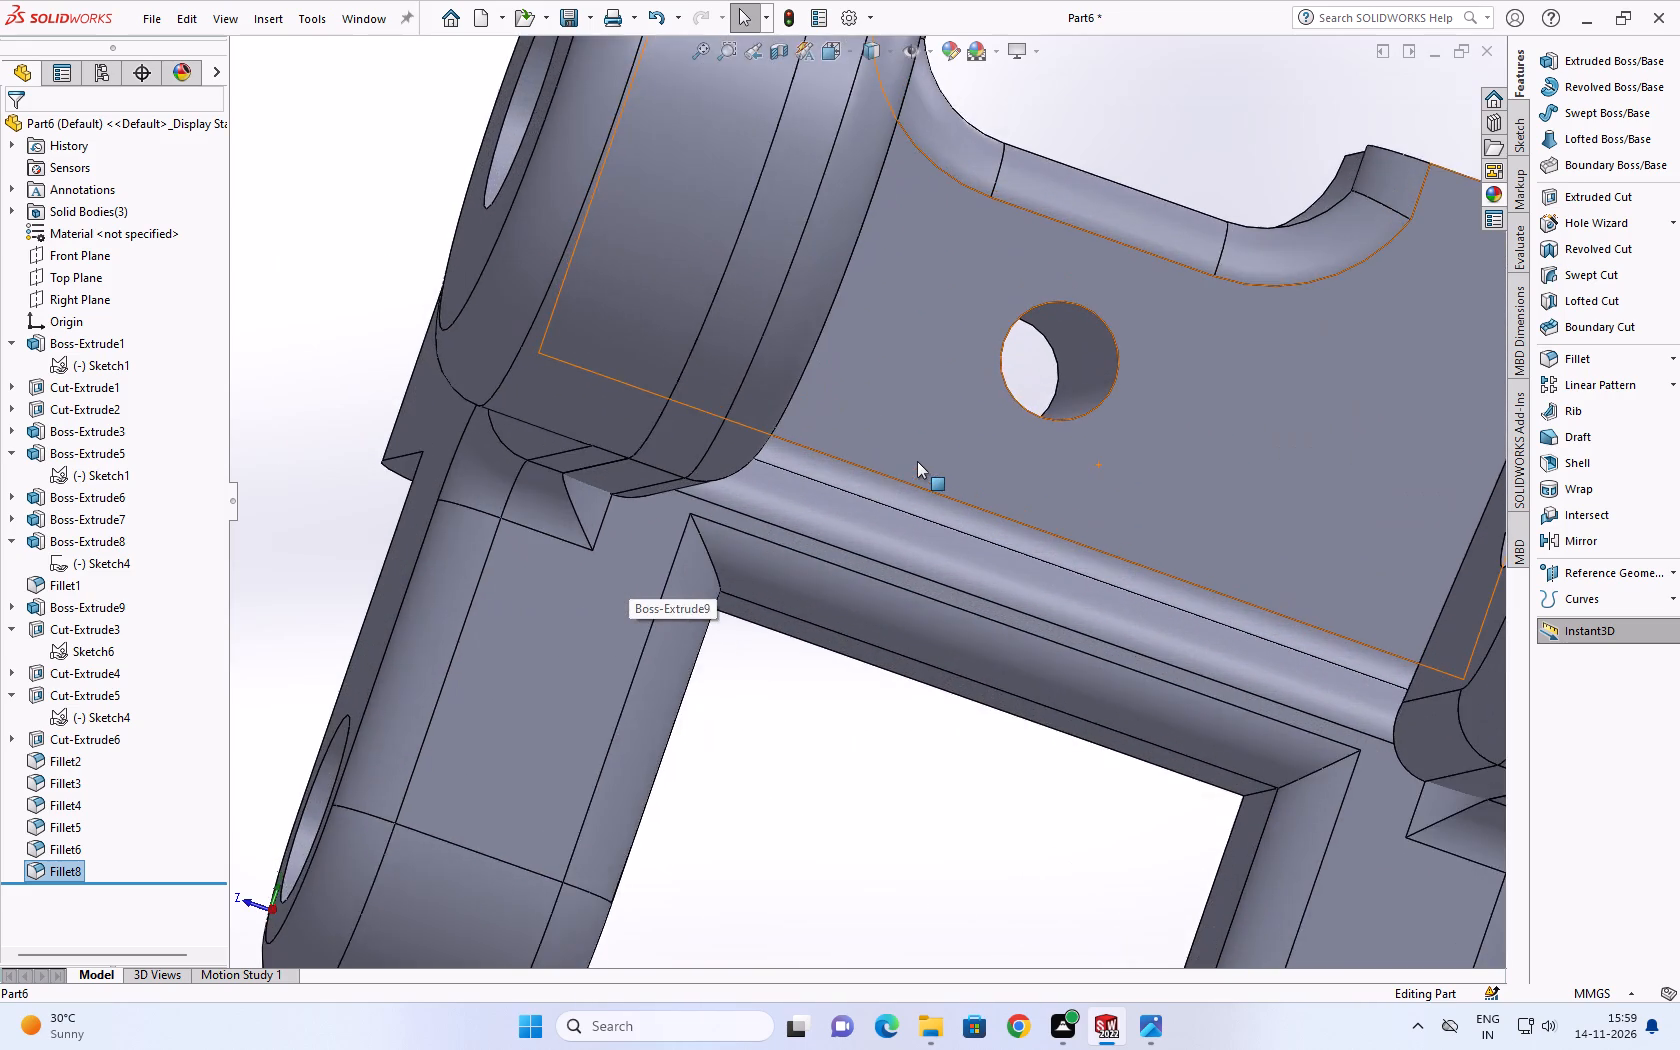
middle_click_drag(917, 461, 885, 619)
scroll(873, 622, "up", 10)
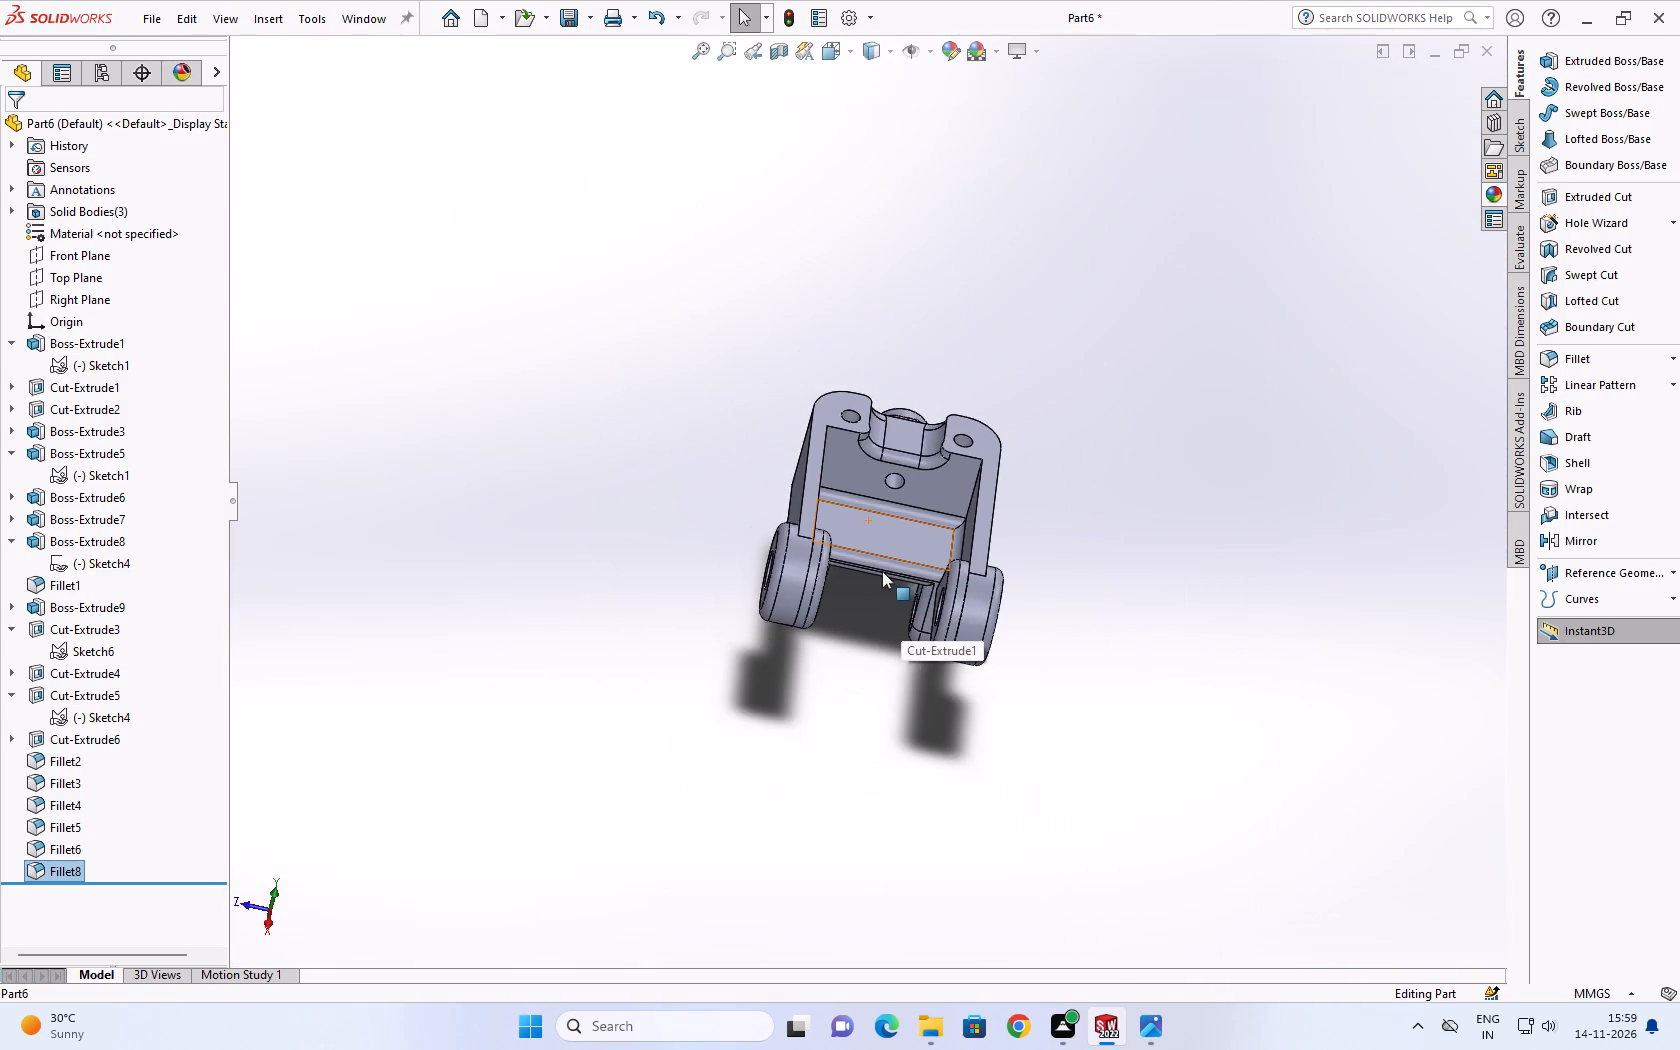
Inspect the fork arms from above, including the arm bosses and their junction with the fork floor.
scroll(882, 571, "down", 1)
middle_click_drag(882, 571, 744, 663)
scroll(752, 595, "down", 3)
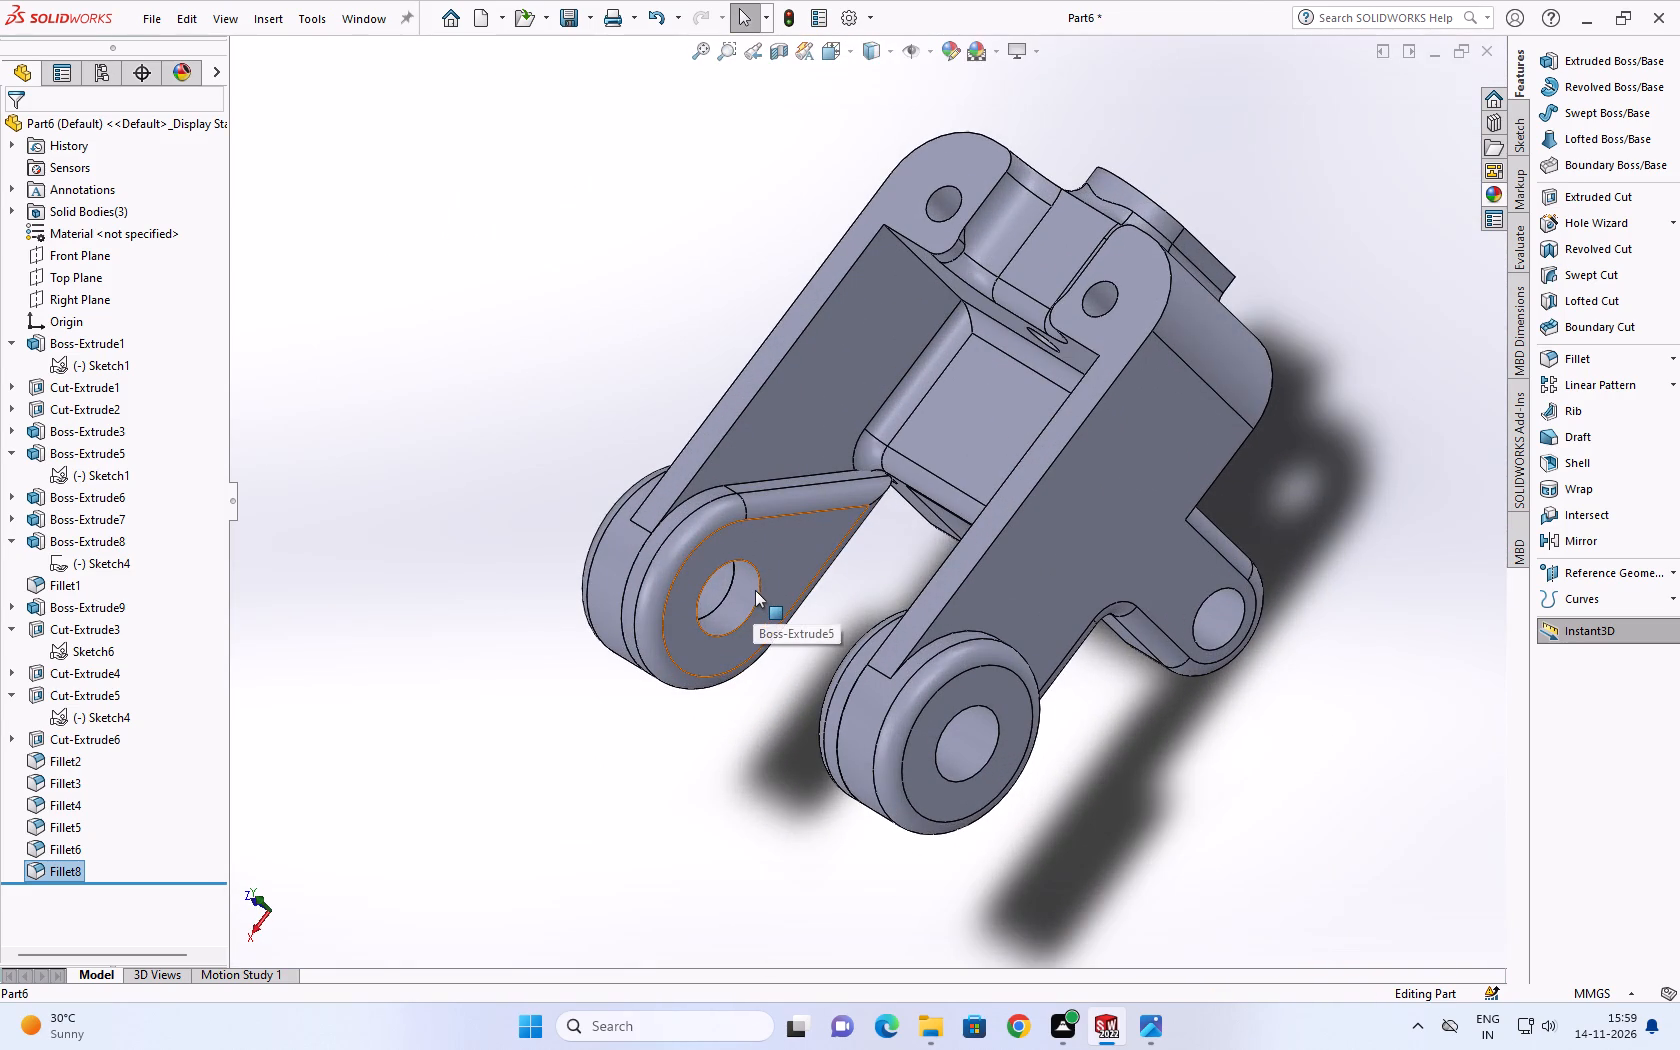
scroll(906, 485, "up", 2)
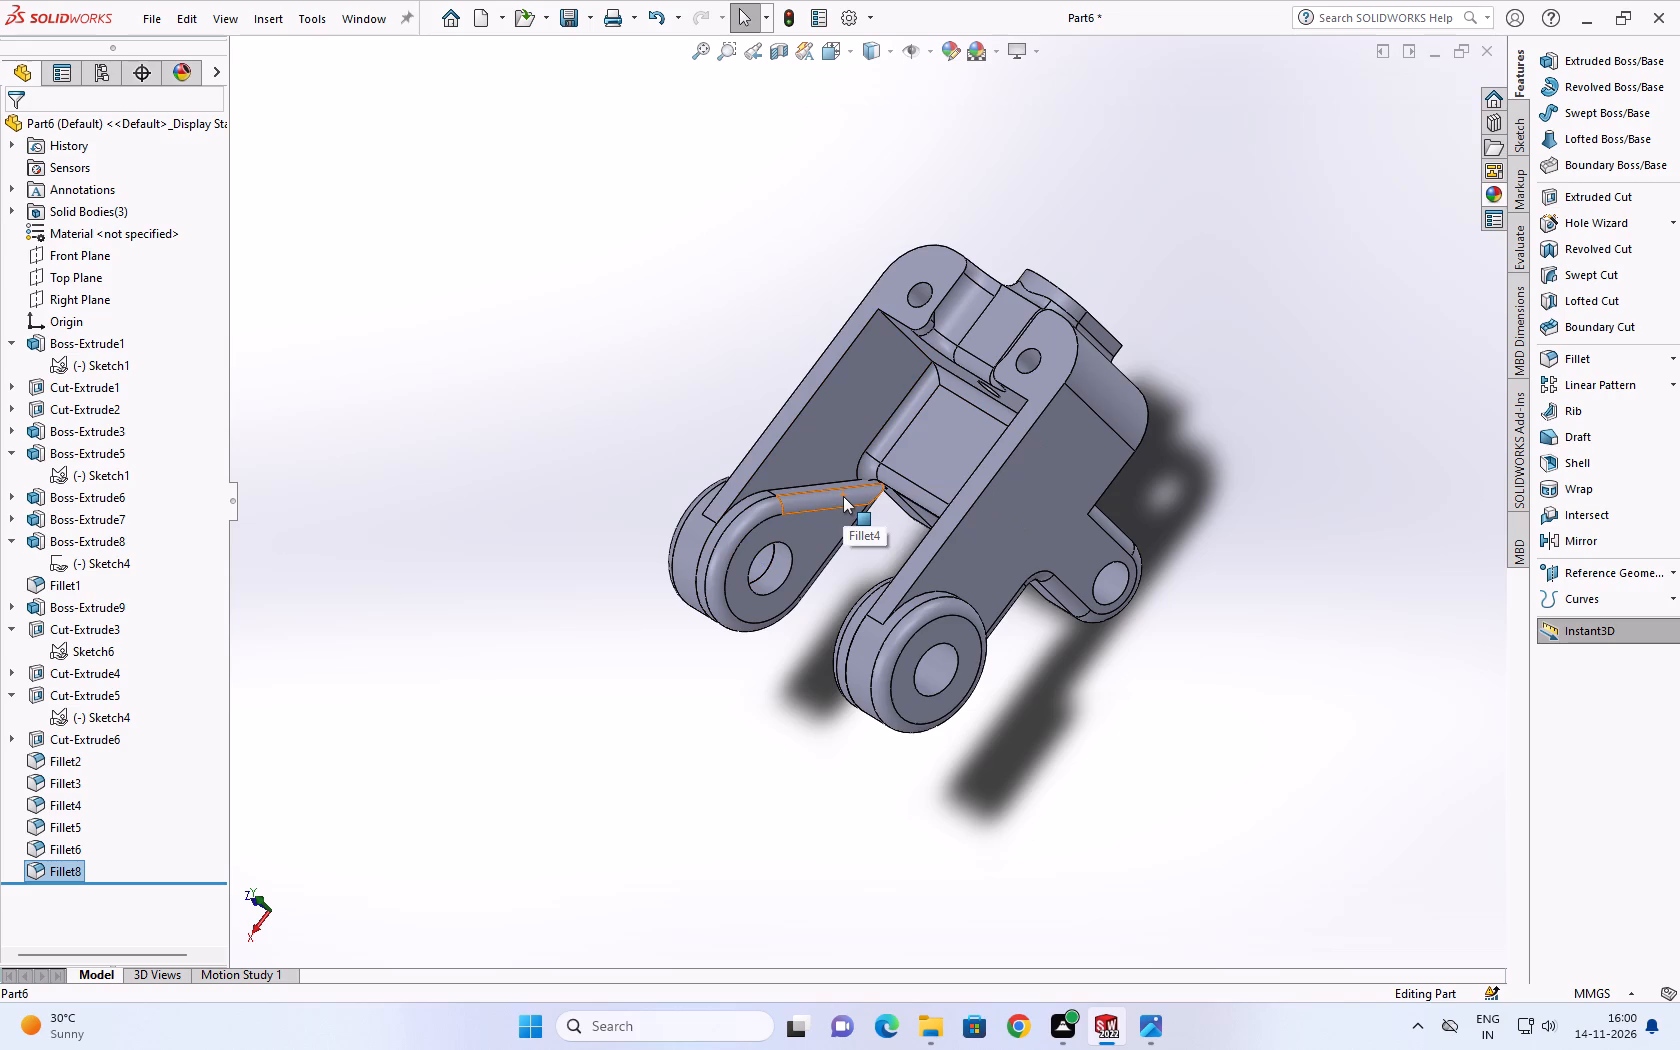
scroll(1144, 176, "up", 1)
scroll(1334, 262, "up", 1)
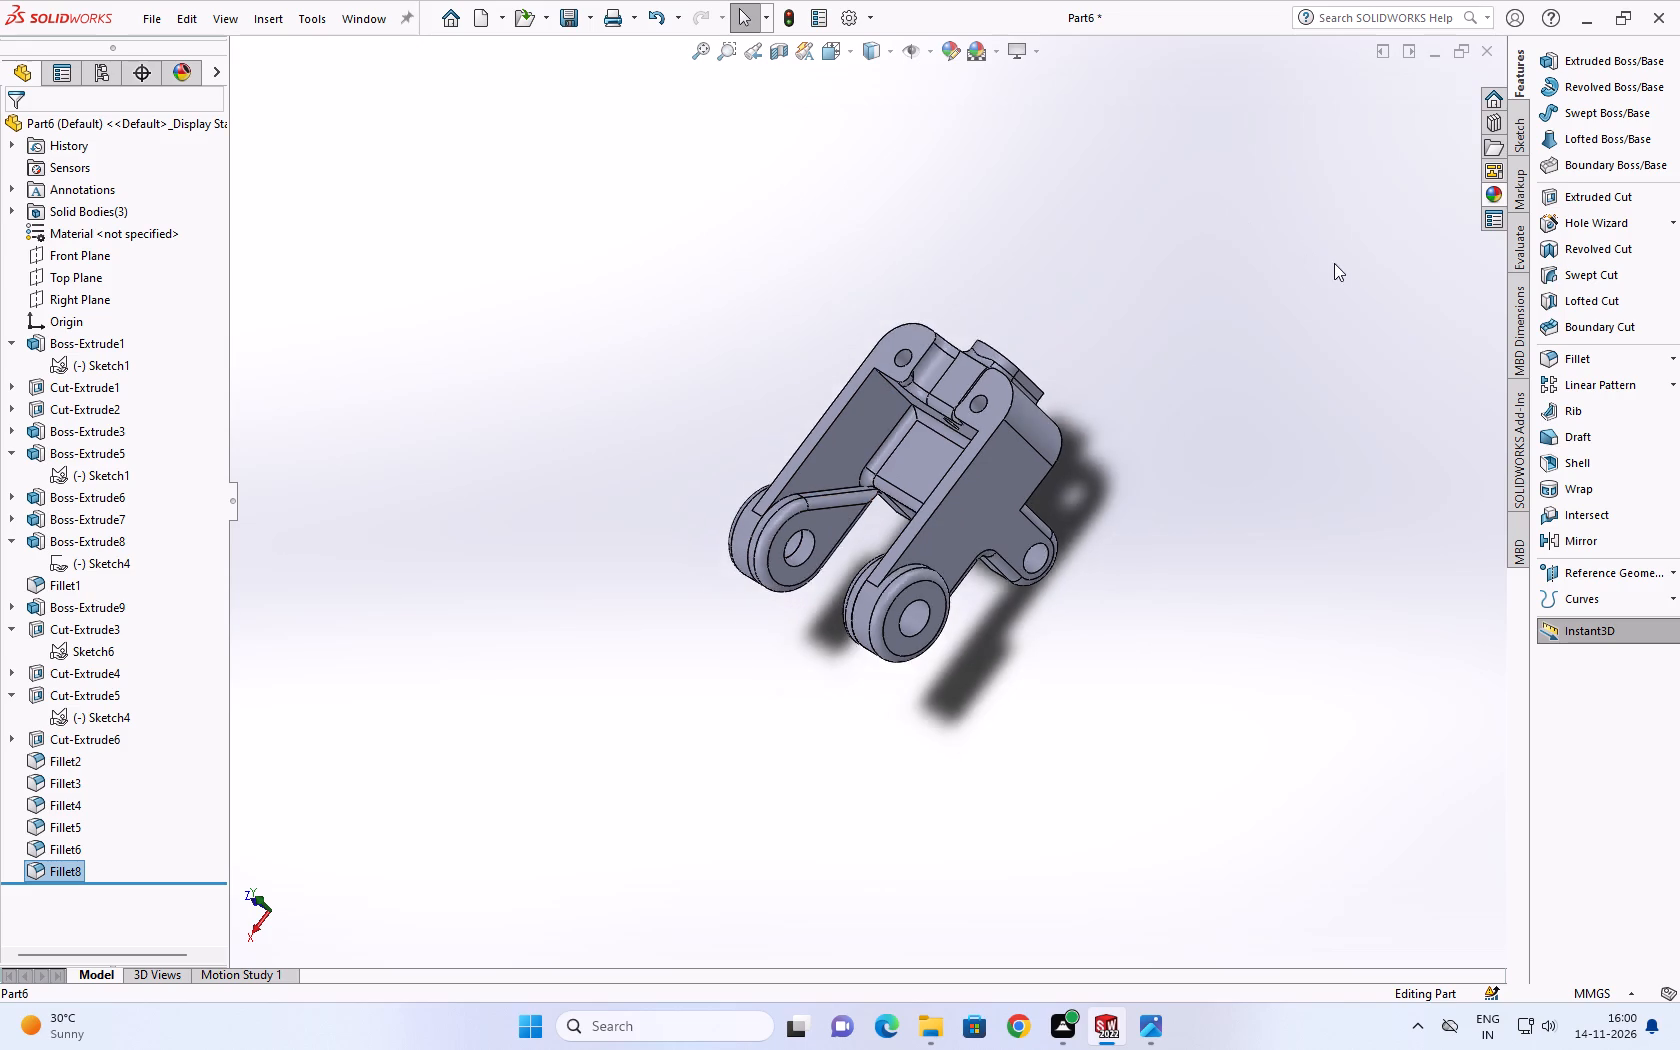
scroll(1135, 468, "down", 5)
scroll(1011, 550, "up", 2)
scroll(1019, 540, "down", 2)
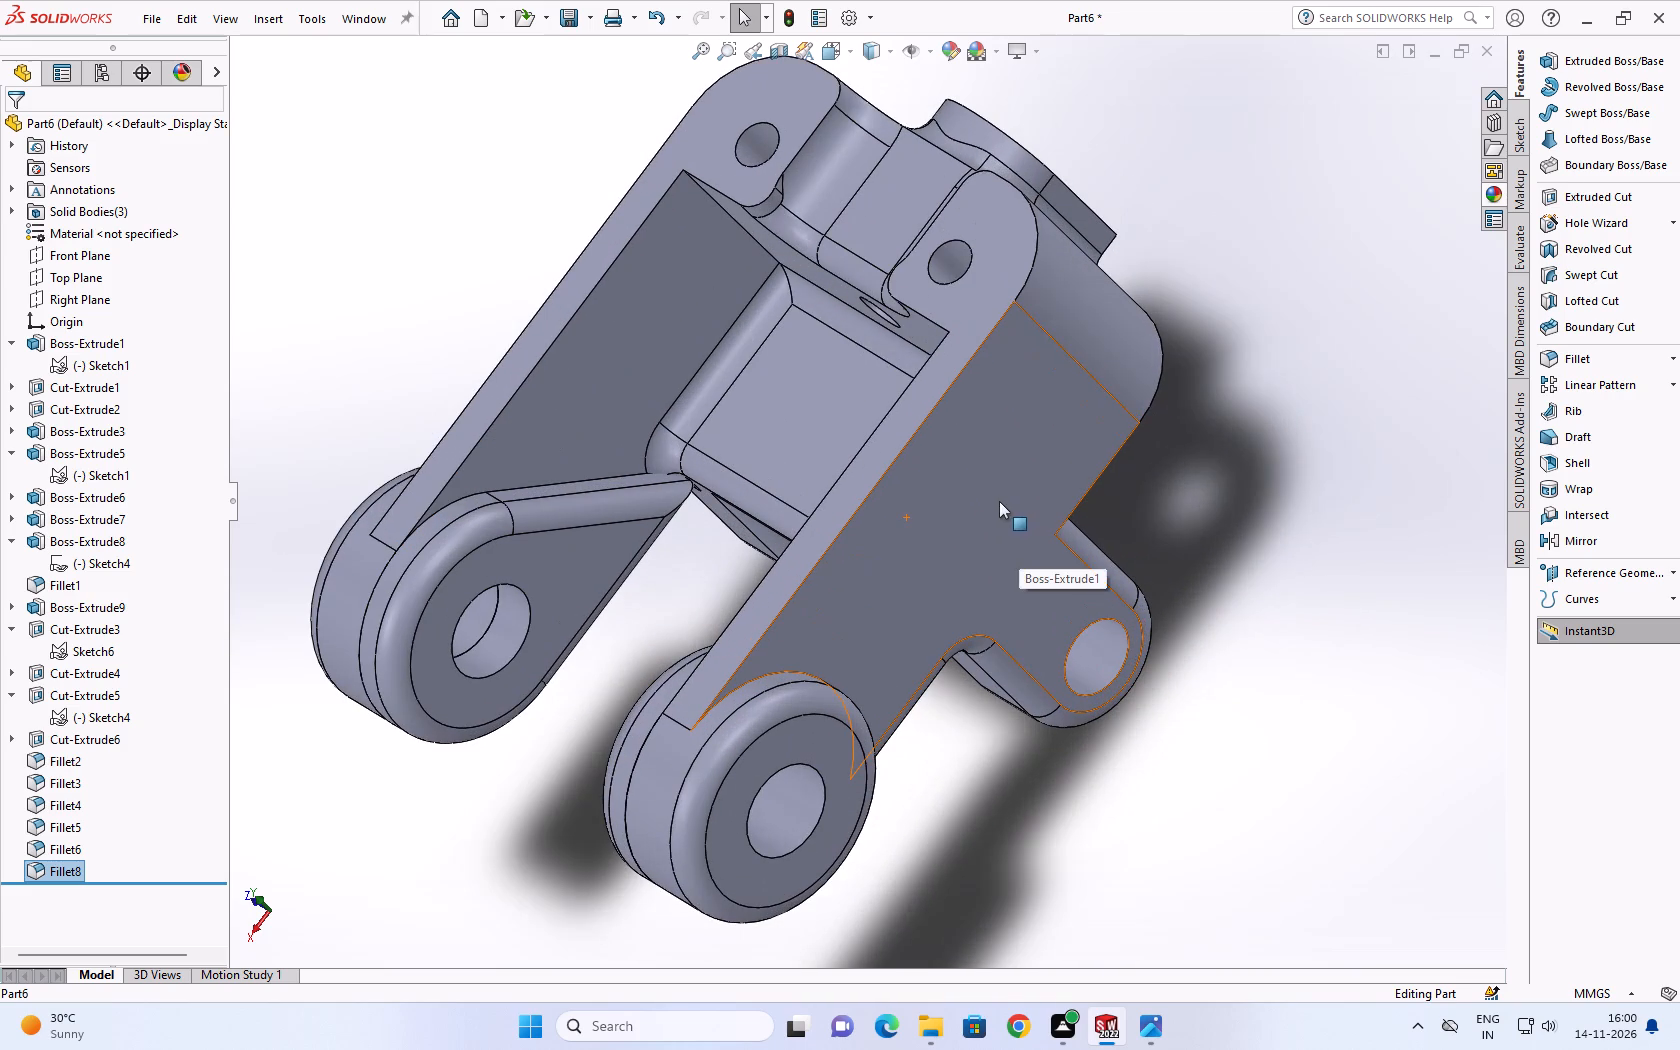
scroll(965, 545, "up", 1)
scroll(965, 545, "down", 1)
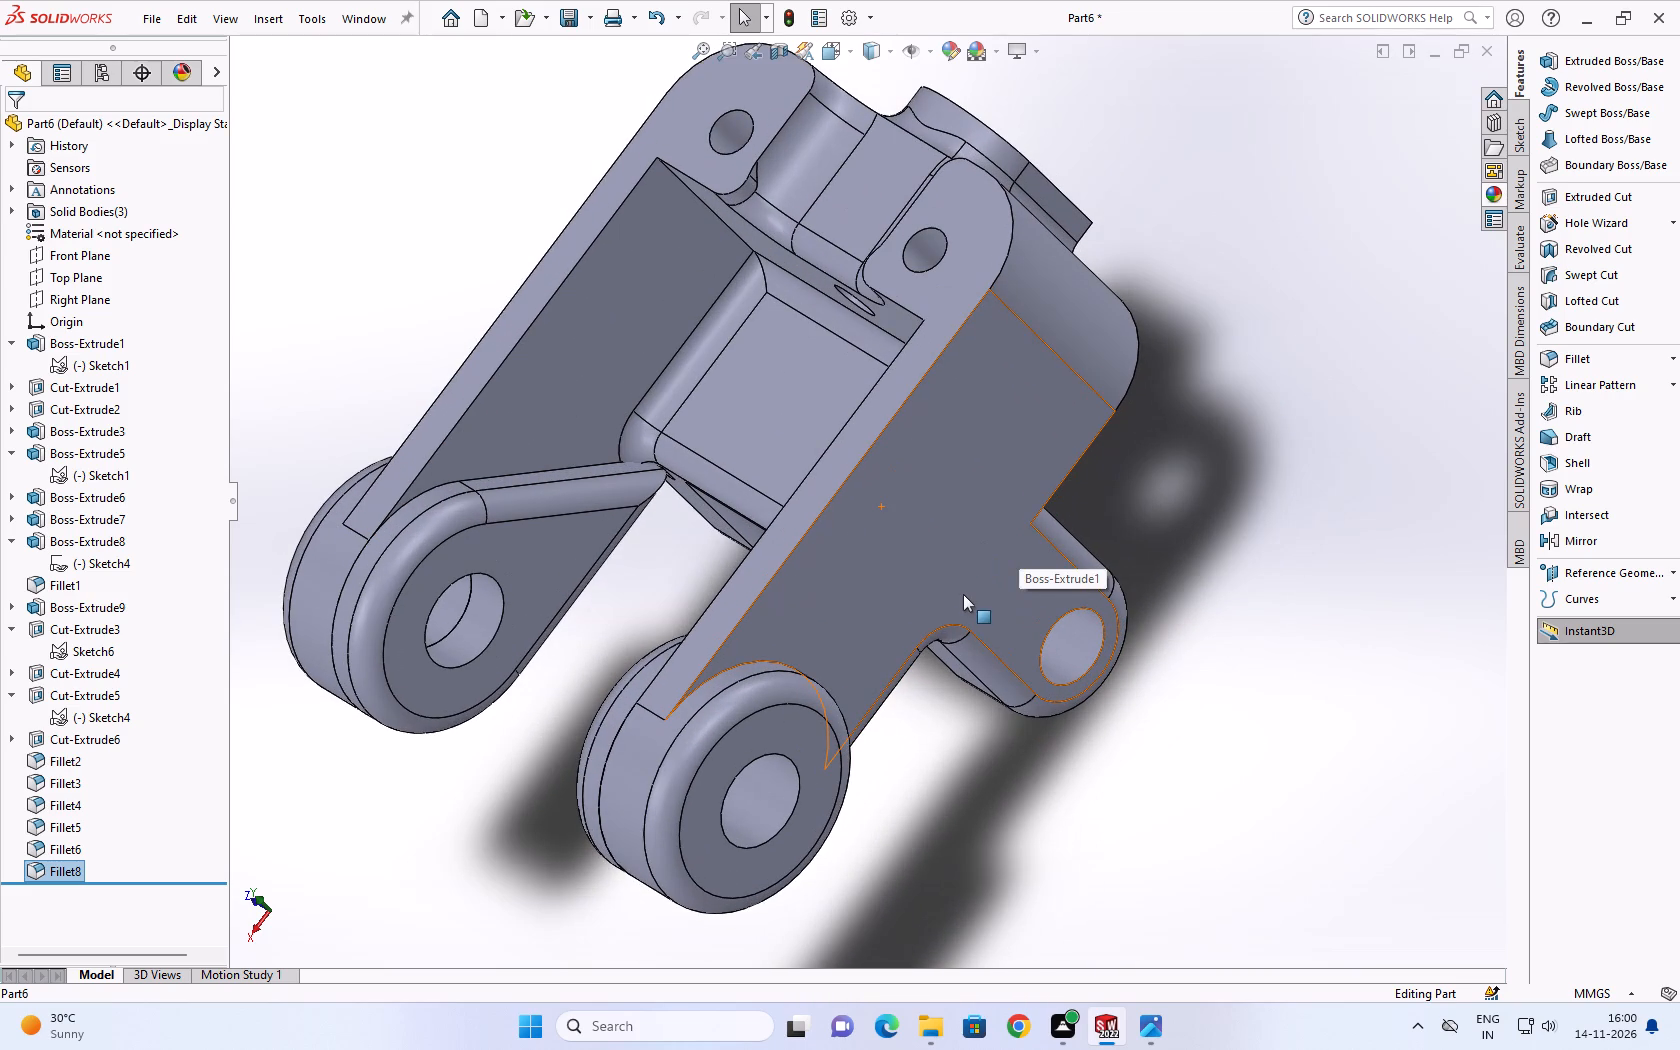
scroll(820, 517, "up", 1)
scroll(803, 537, "down", 2)
scroll(723, 486, "down", 4)
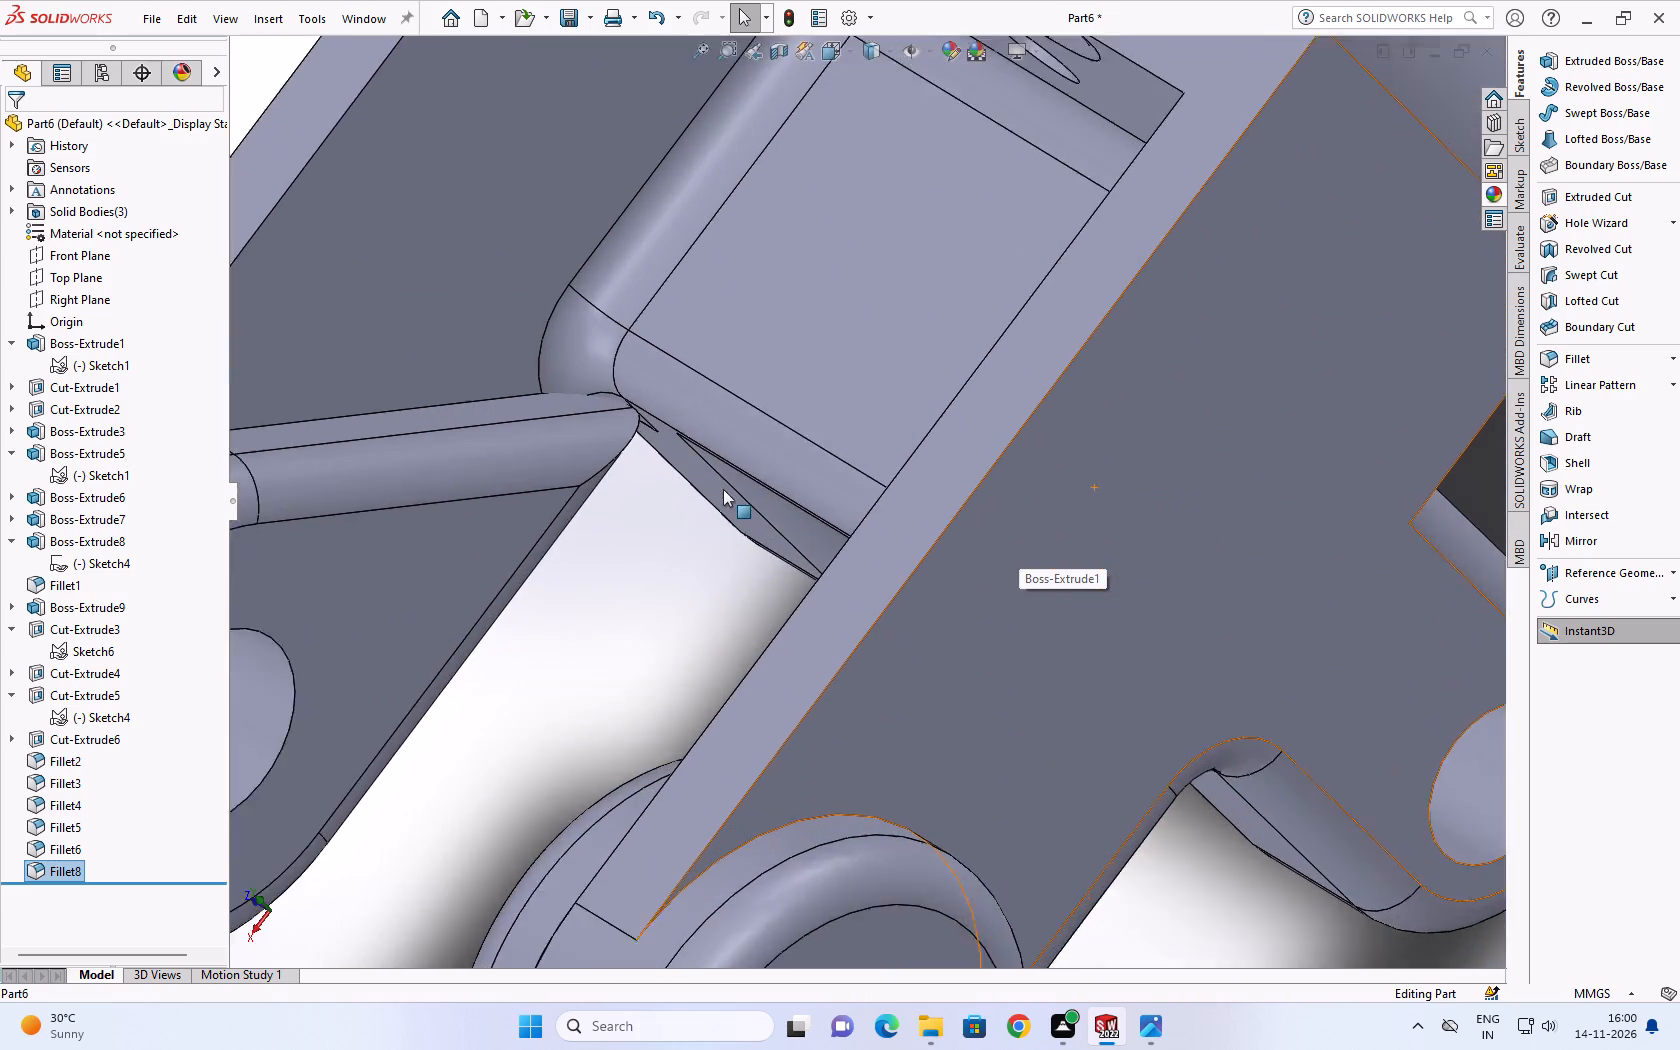
Examine the lower lugs' filleted edges and their junction with the arm bosses and fork floor from below.
scroll(748, 496, "up", 1)
middle_click_drag(751, 491, 866, 454)
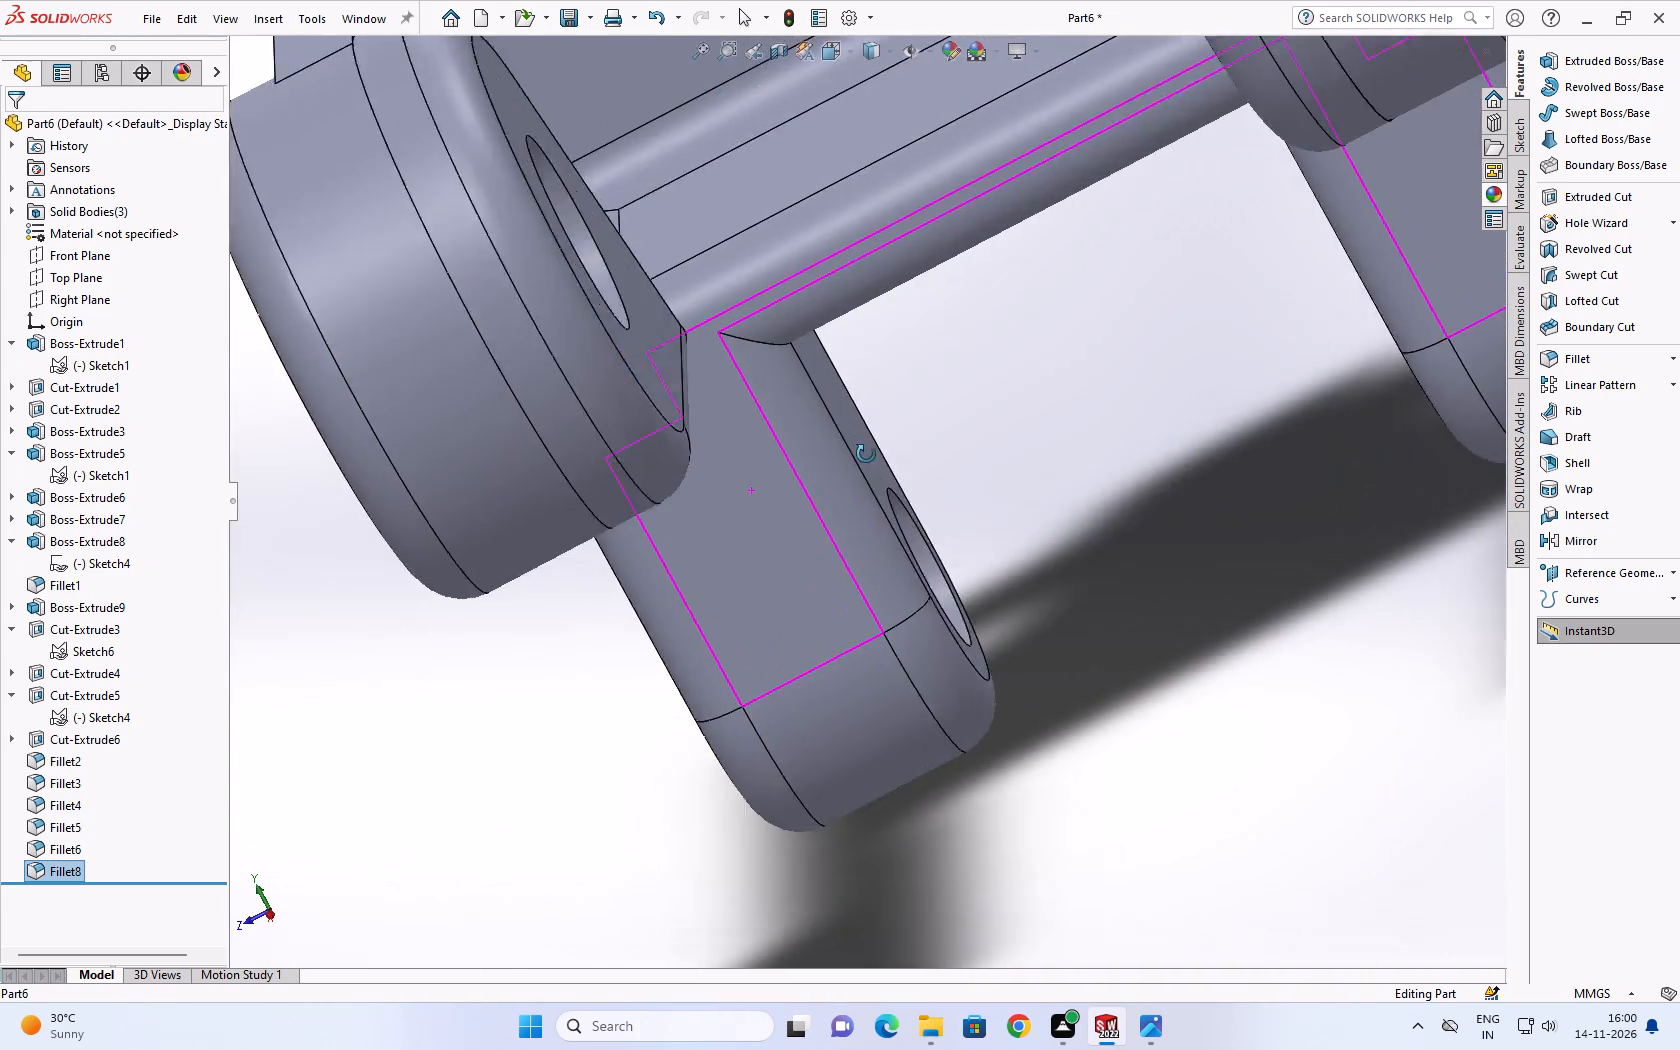
middle_click_drag(866, 454, 816, 276)
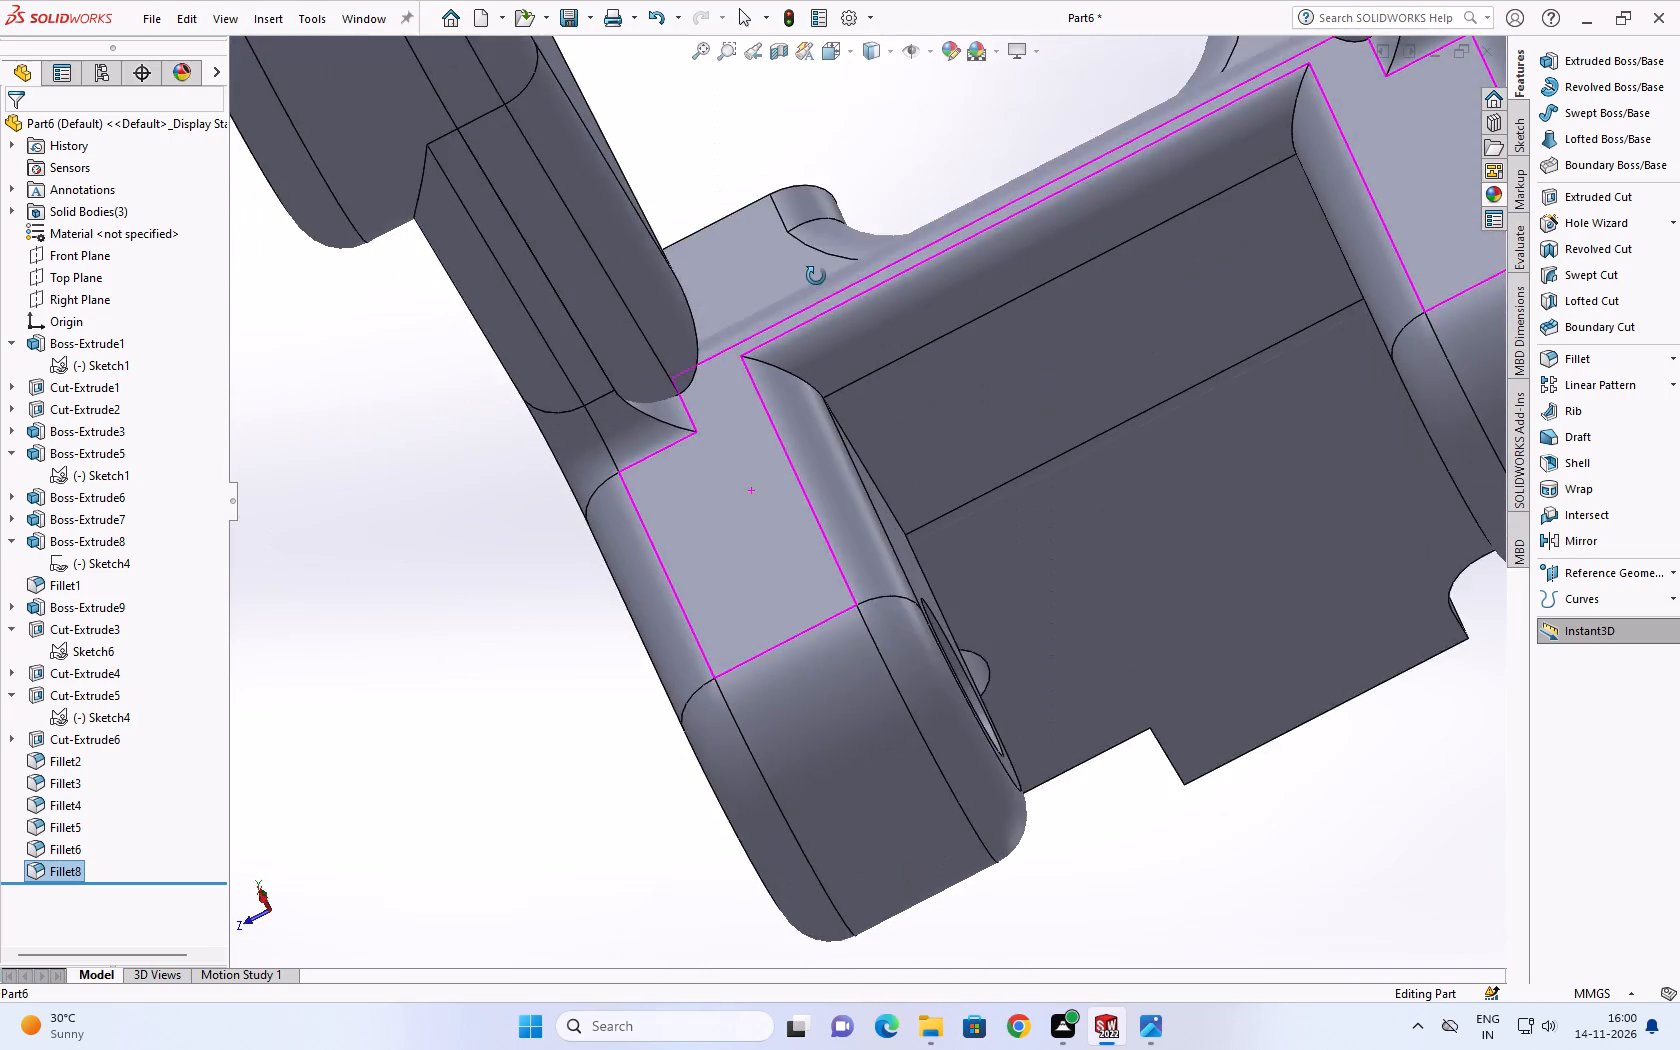
middle_click_drag(816, 276, 798, 338)
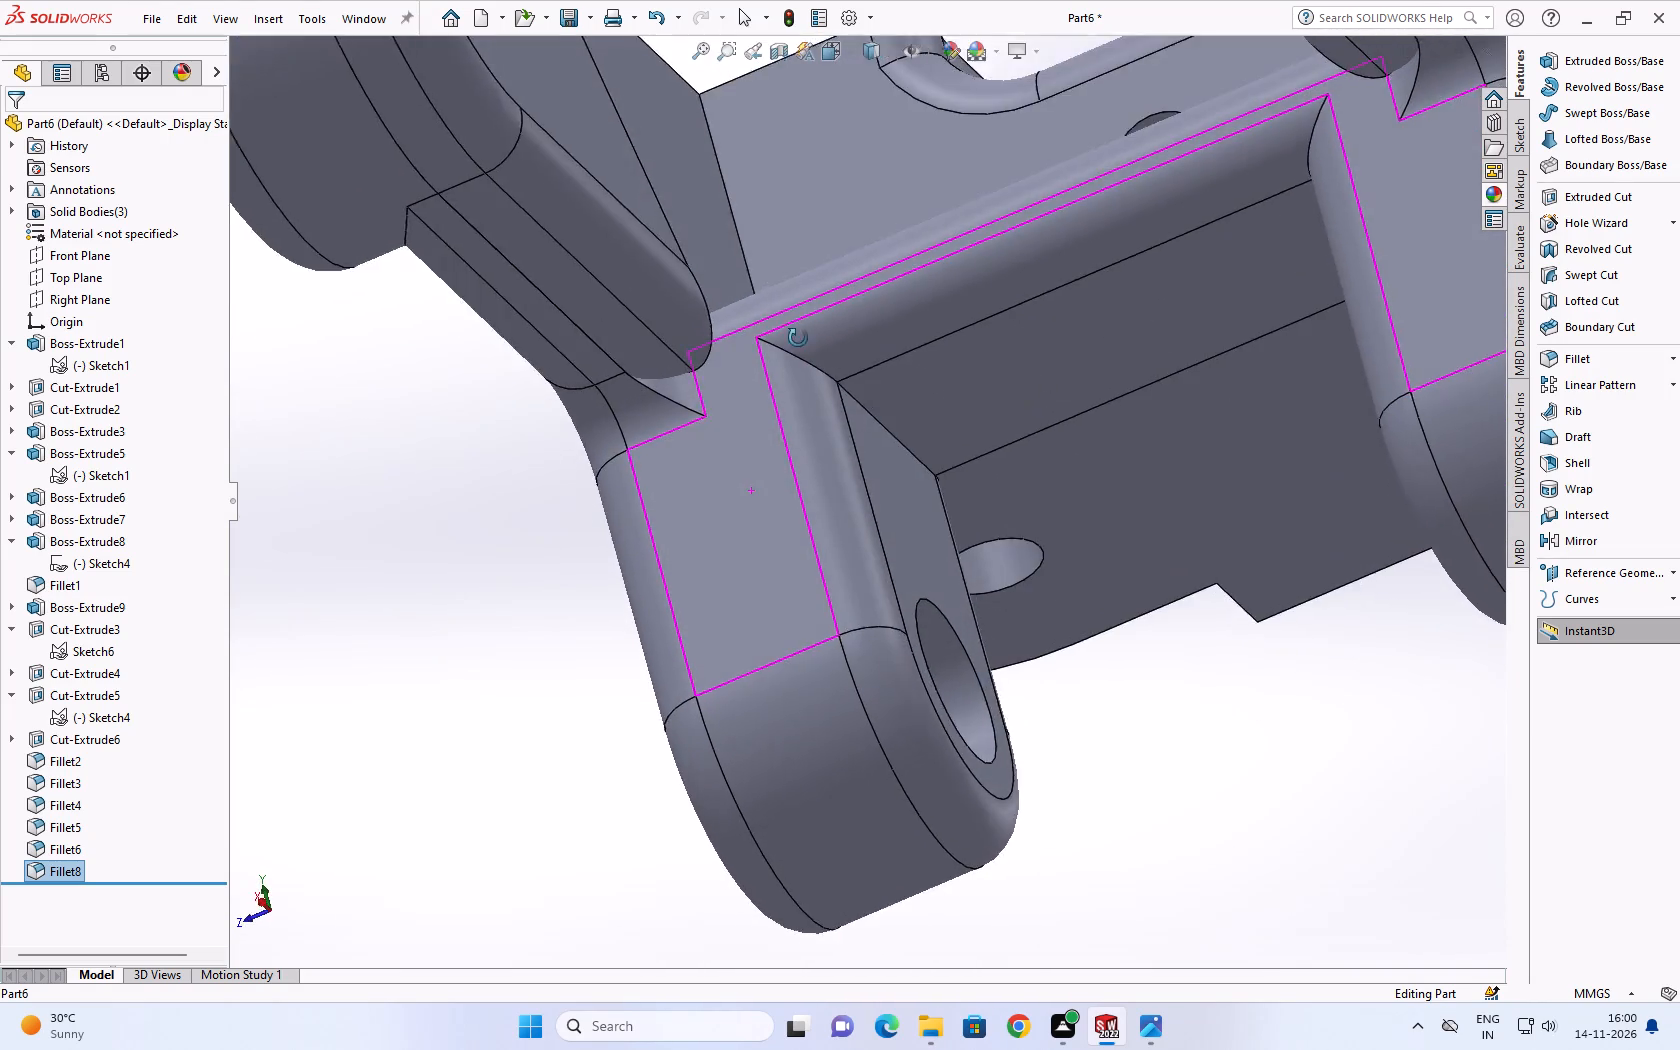
middle_click_drag(798, 338, 813, 415)
scroll(814, 378, "up", 4)
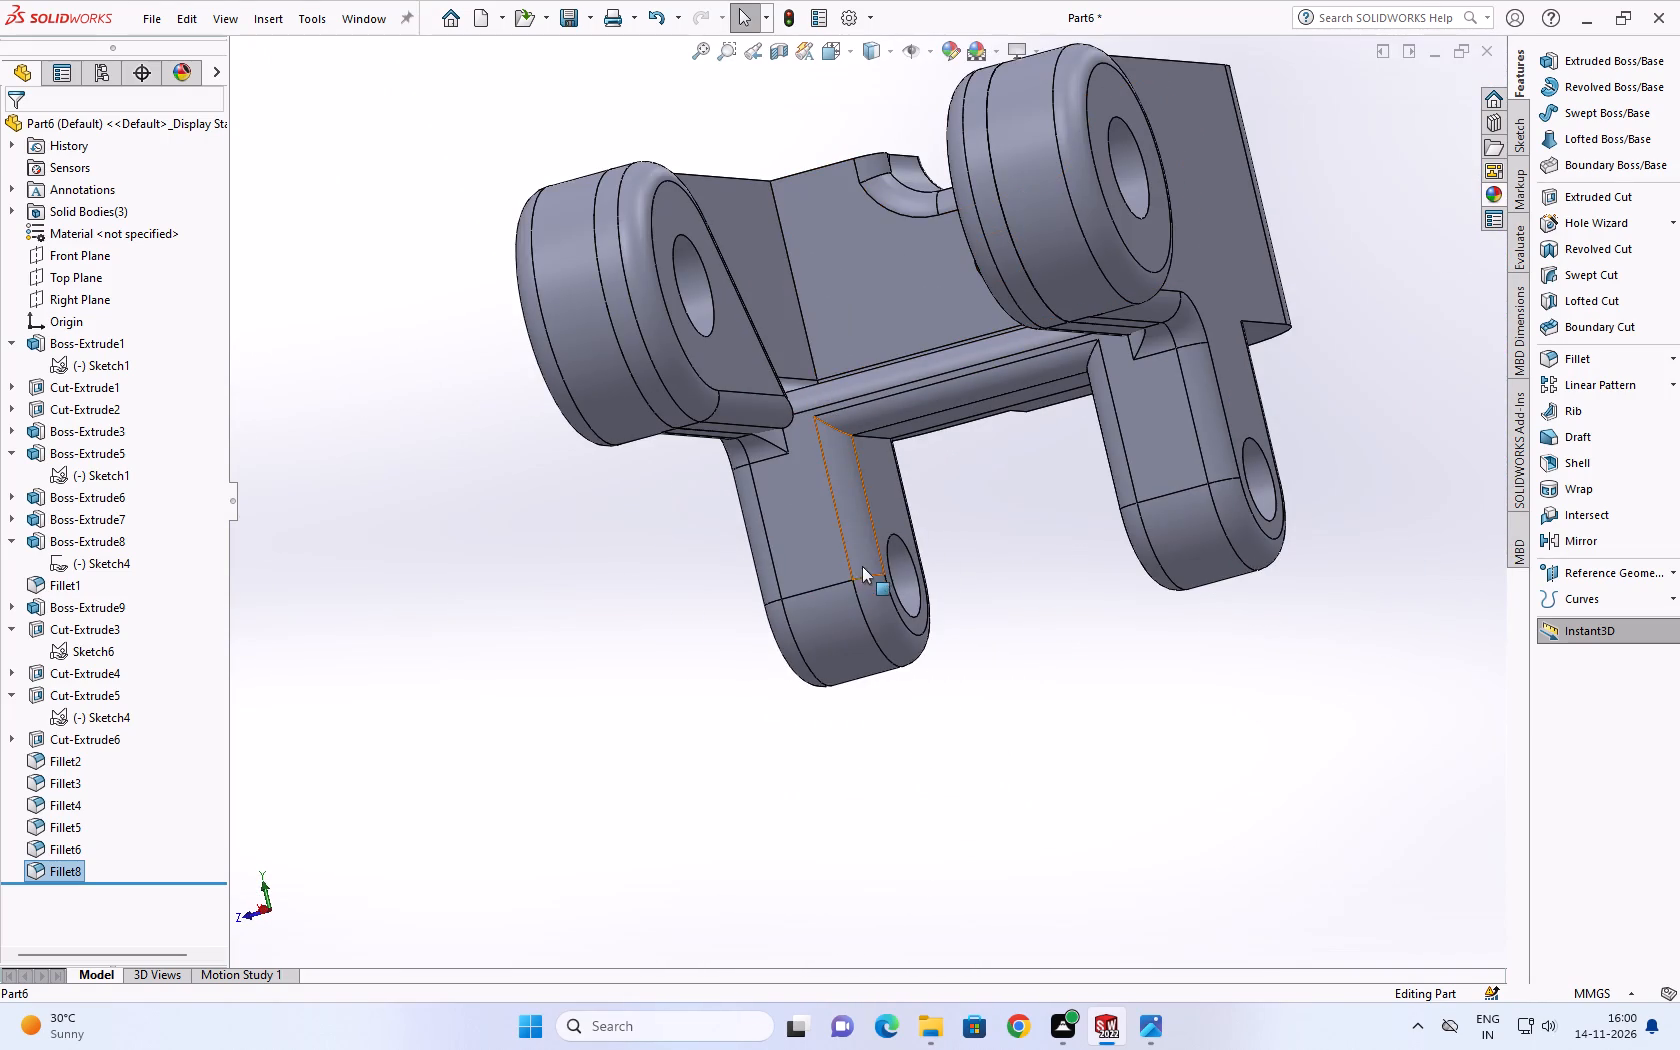
scroll(756, 333, "down", 2)
Examine the tapered inner faces and rounded edges of the two arm bosses where they meet the fork floor.
middle_click_drag(756, 325, 732, 665)
scroll(751, 360, "down", 1)
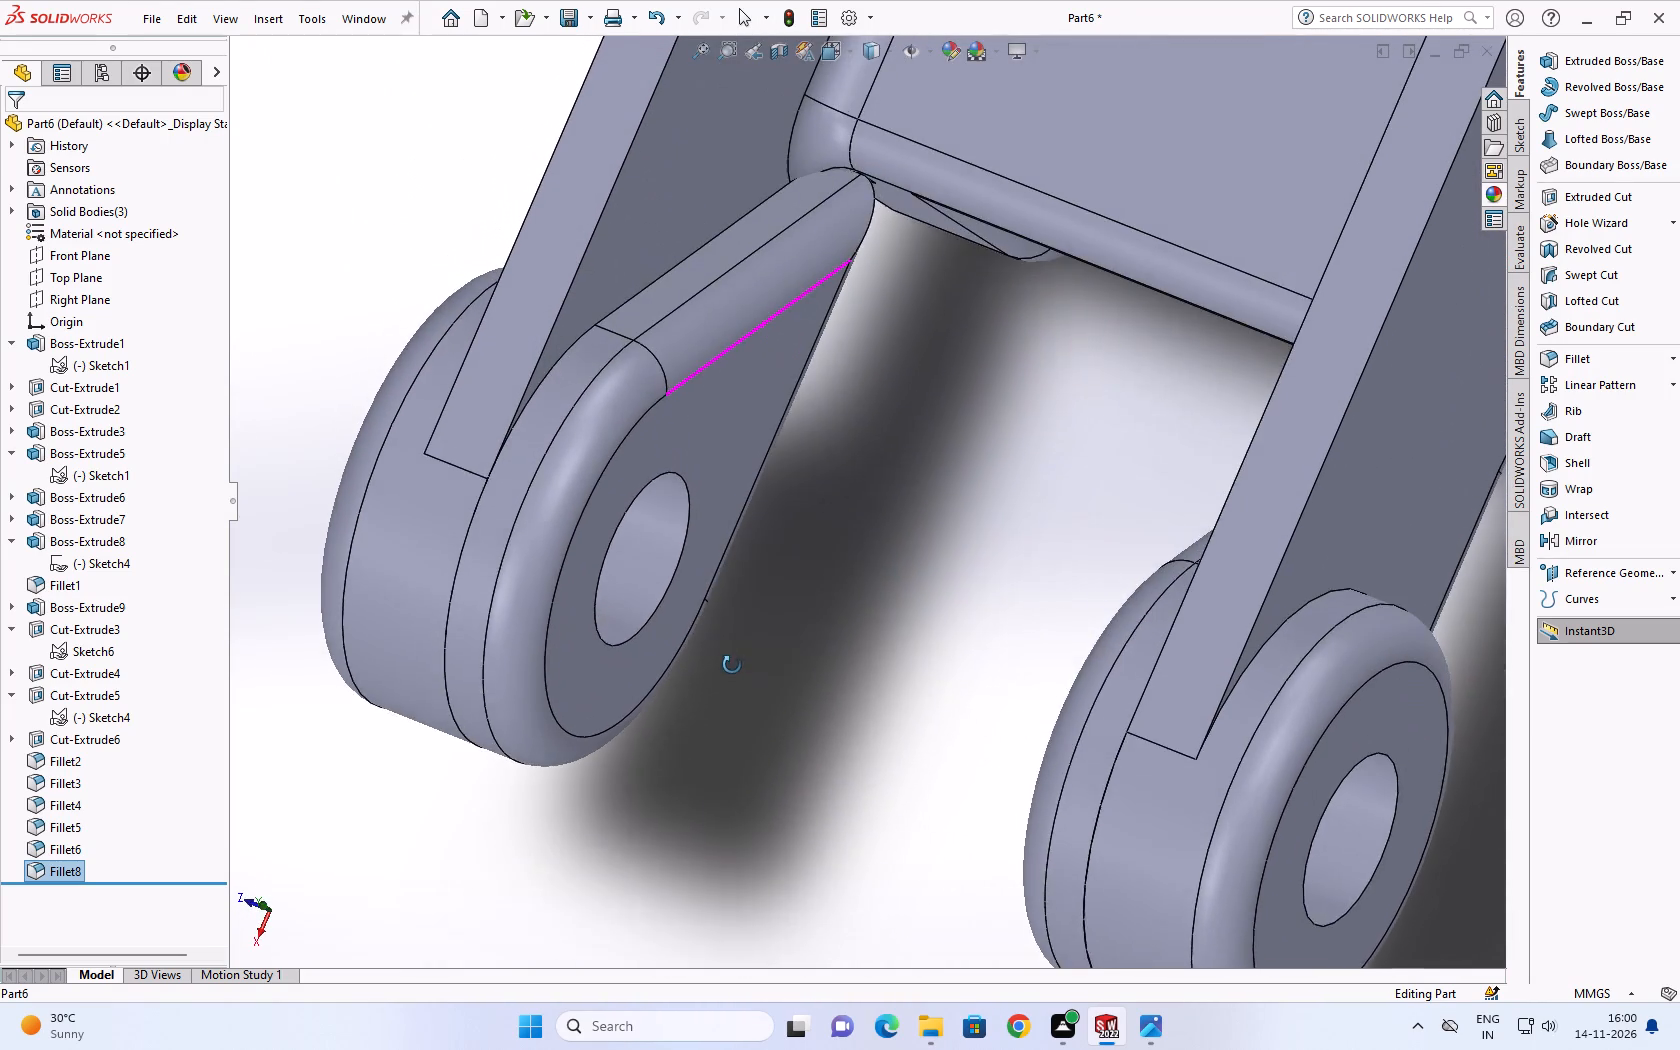
middle_click_drag(732, 665, 725, 639)
middle_click(722, 596)
middle_click(722, 591)
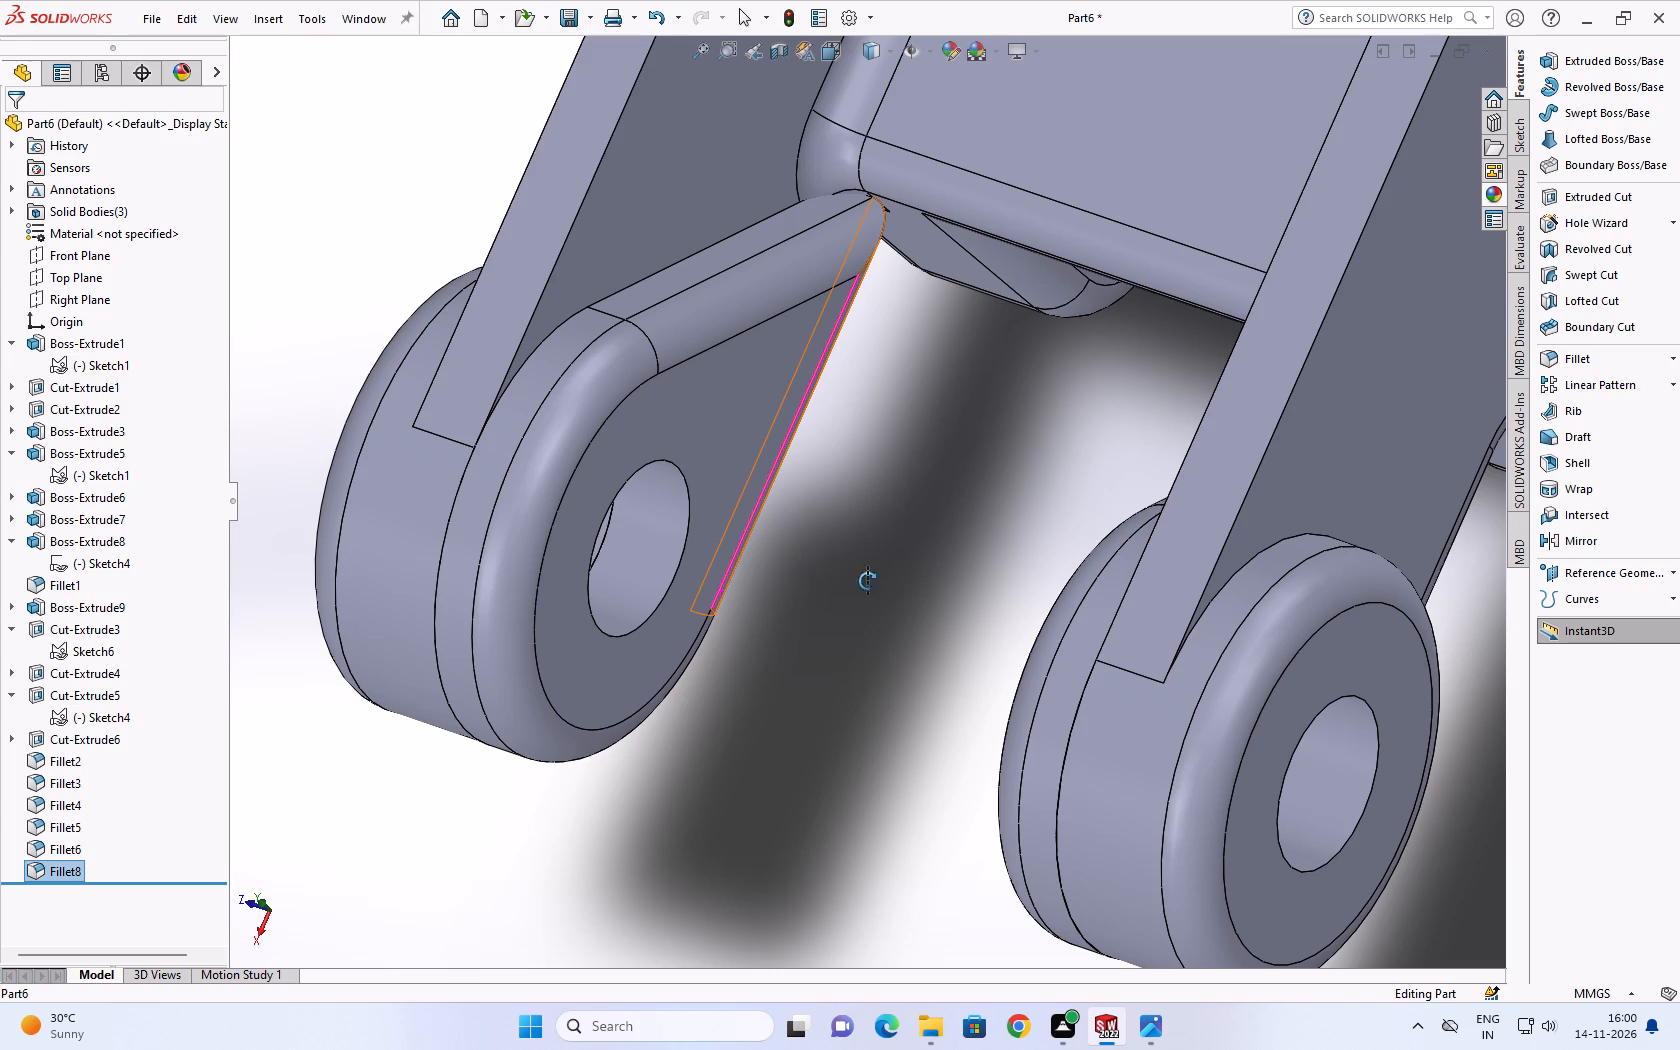
scroll(1011, 613, "up", 1)
scroll(773, 459, "up", 2)
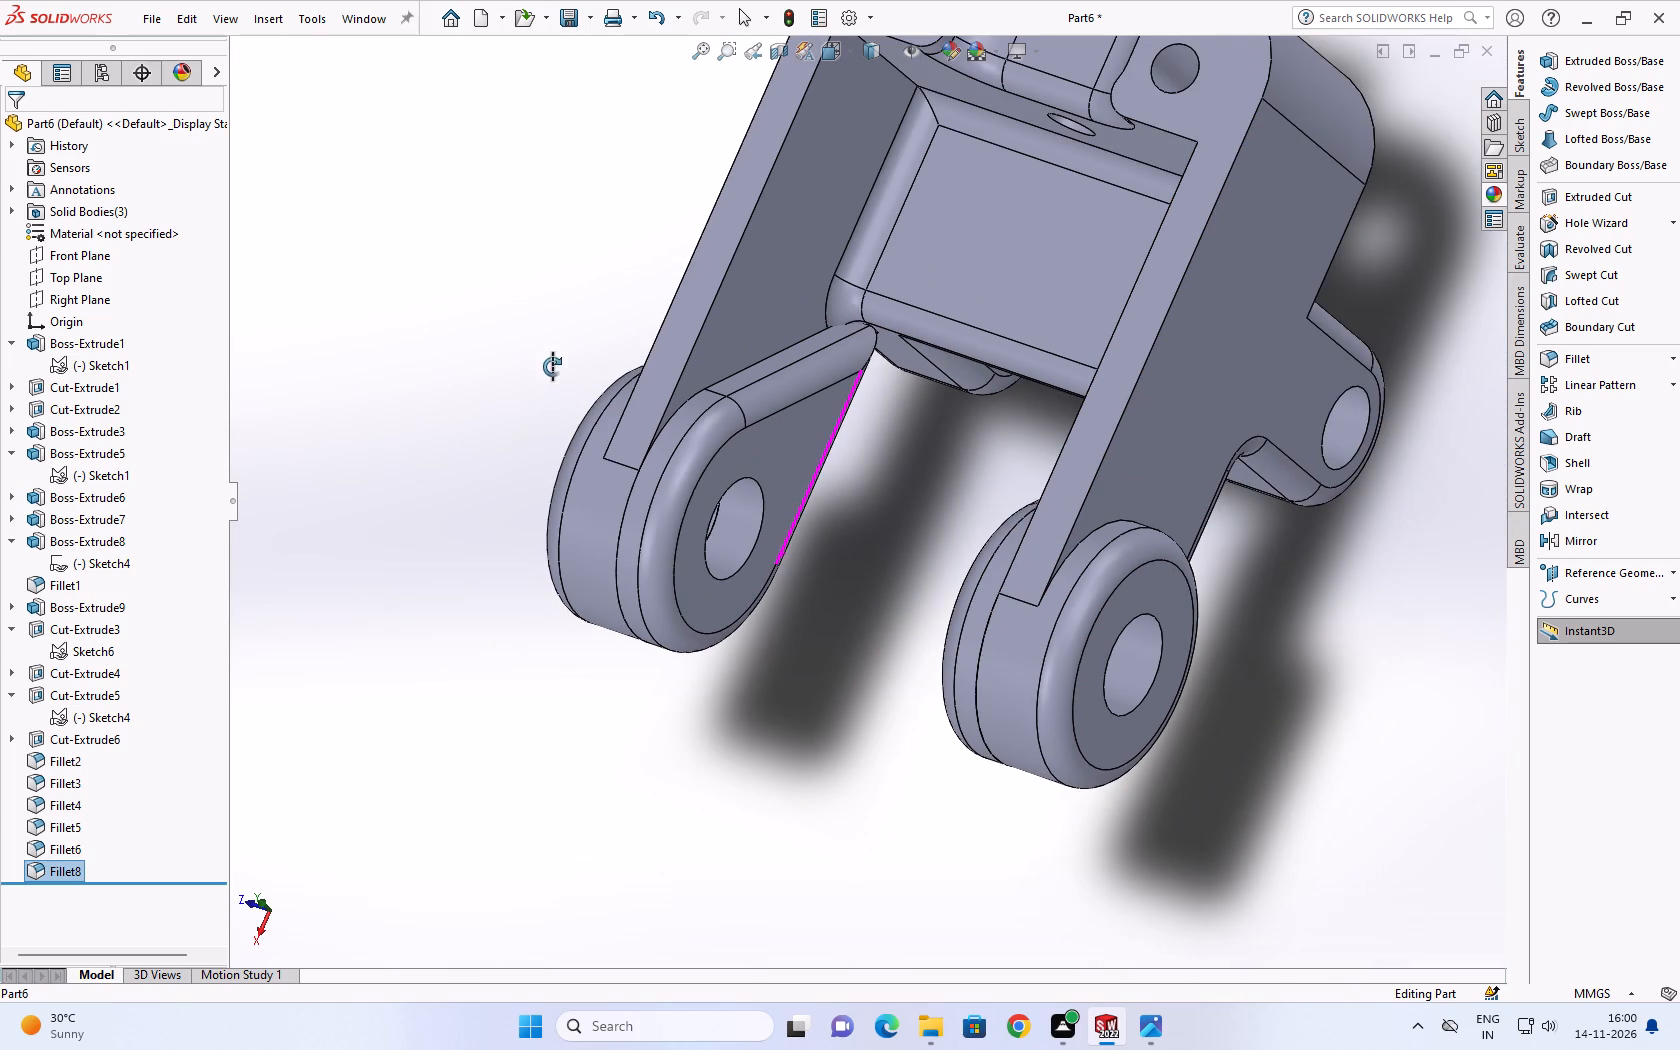
left_click(533, 341)
scroll(651, 366, "down", 1)
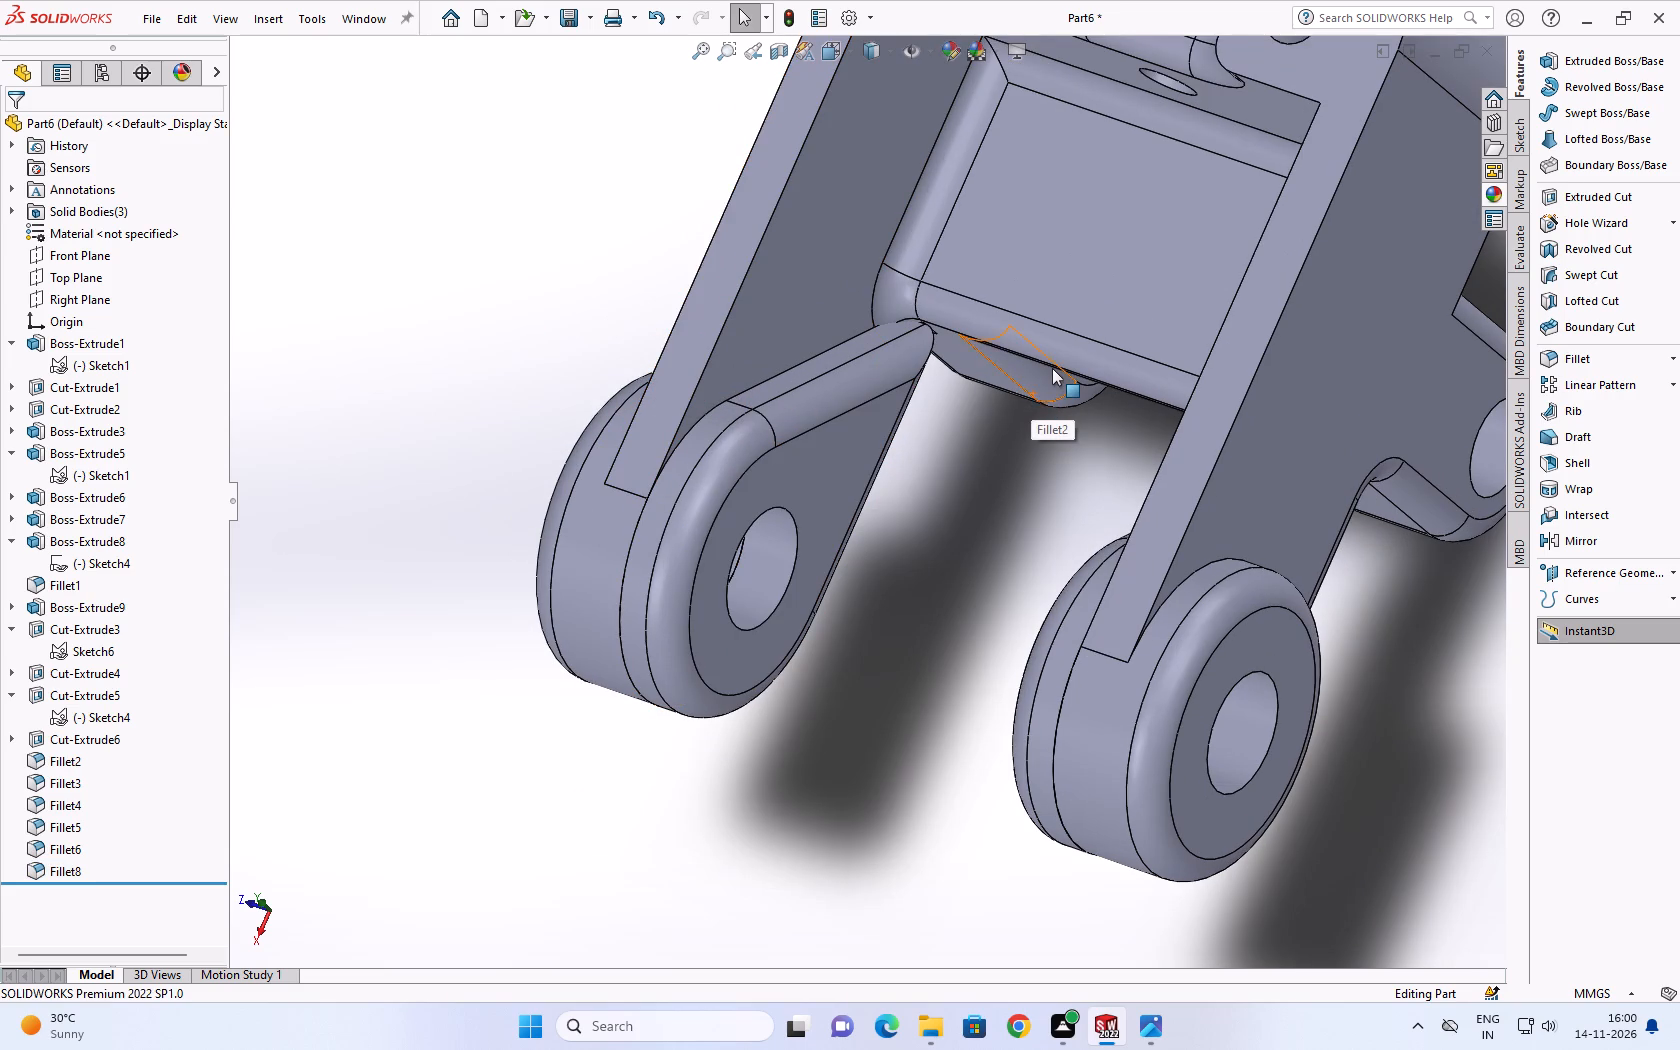
left_click(536, 278)
scroll(699, 324, "down", 1)
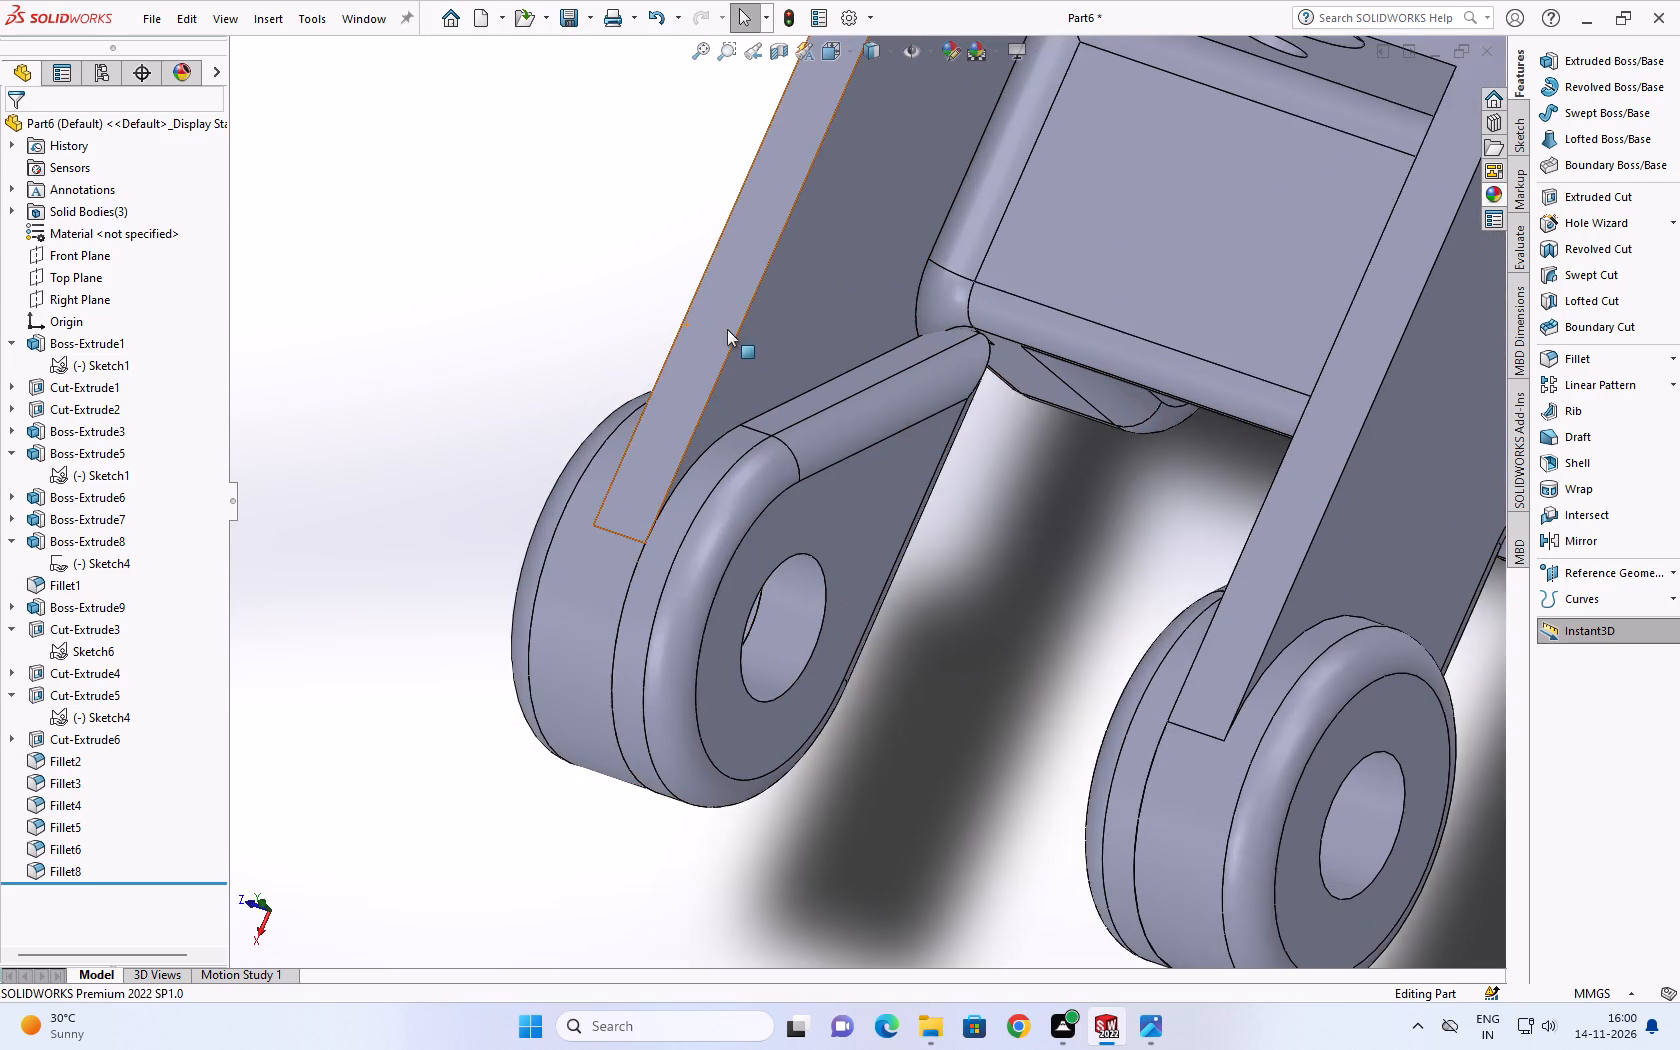
Inspect the fork's interior and check the flat bottom face of the notch.
middle_click_drag(727, 328, 787, 462)
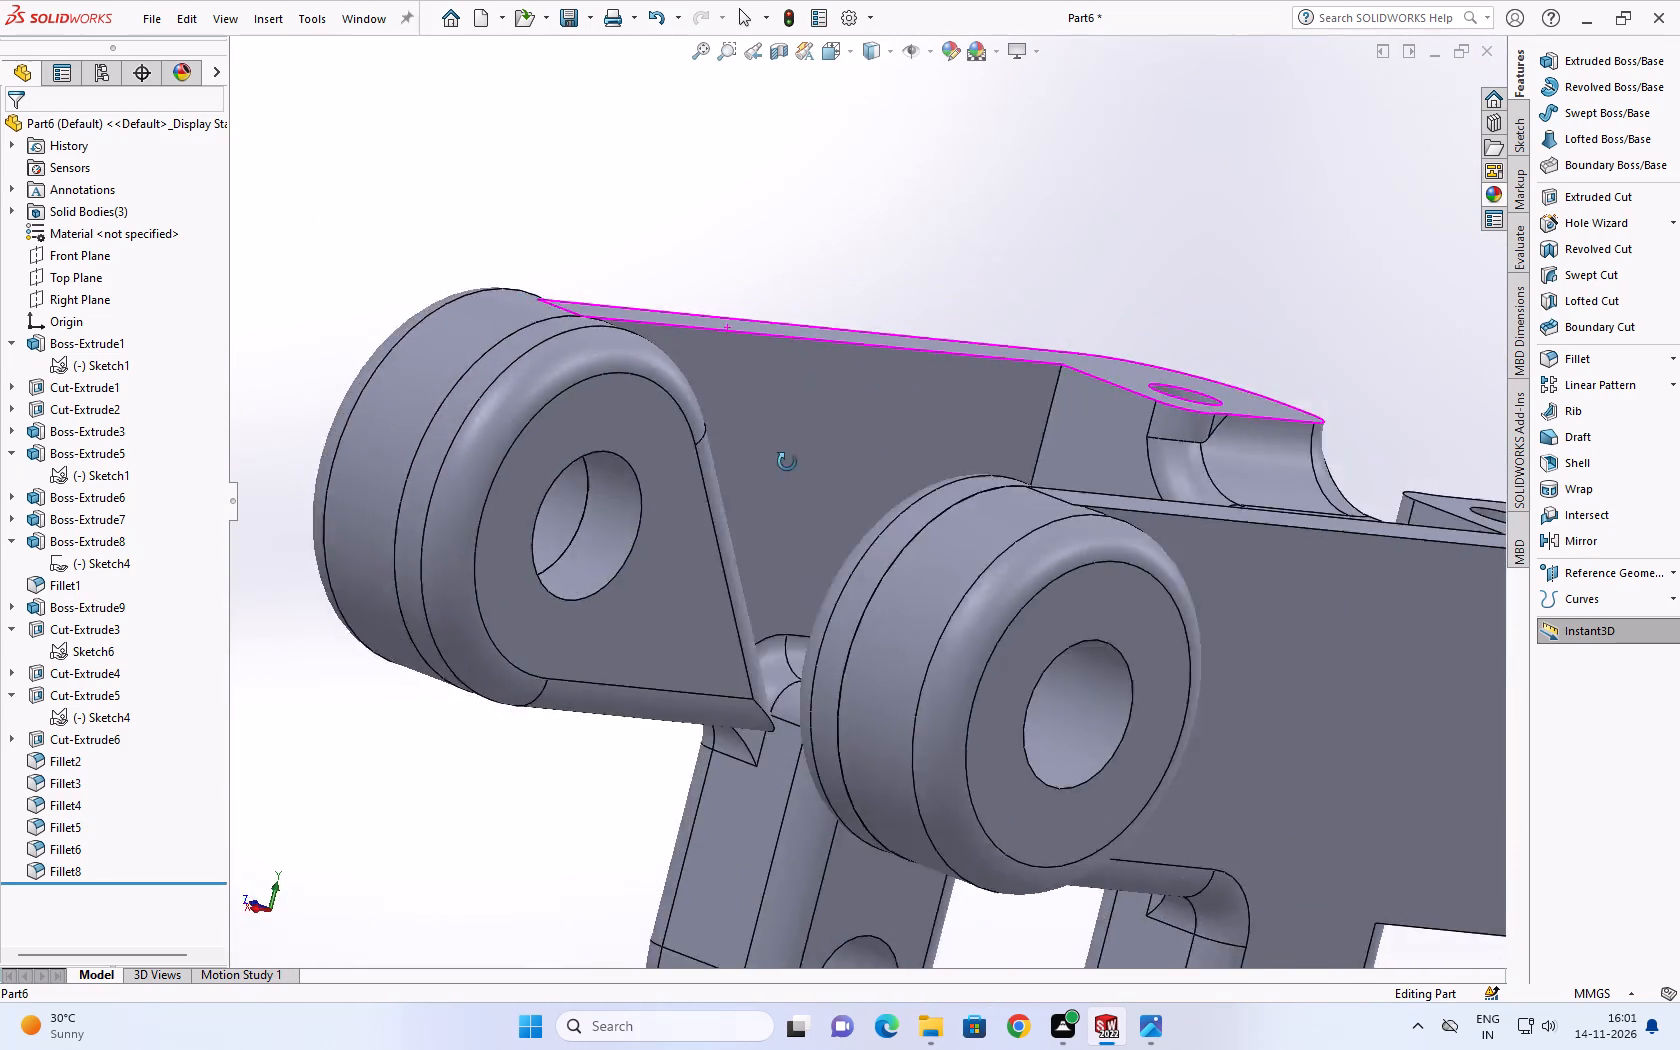
middle_click_drag(787, 462, 836, 563)
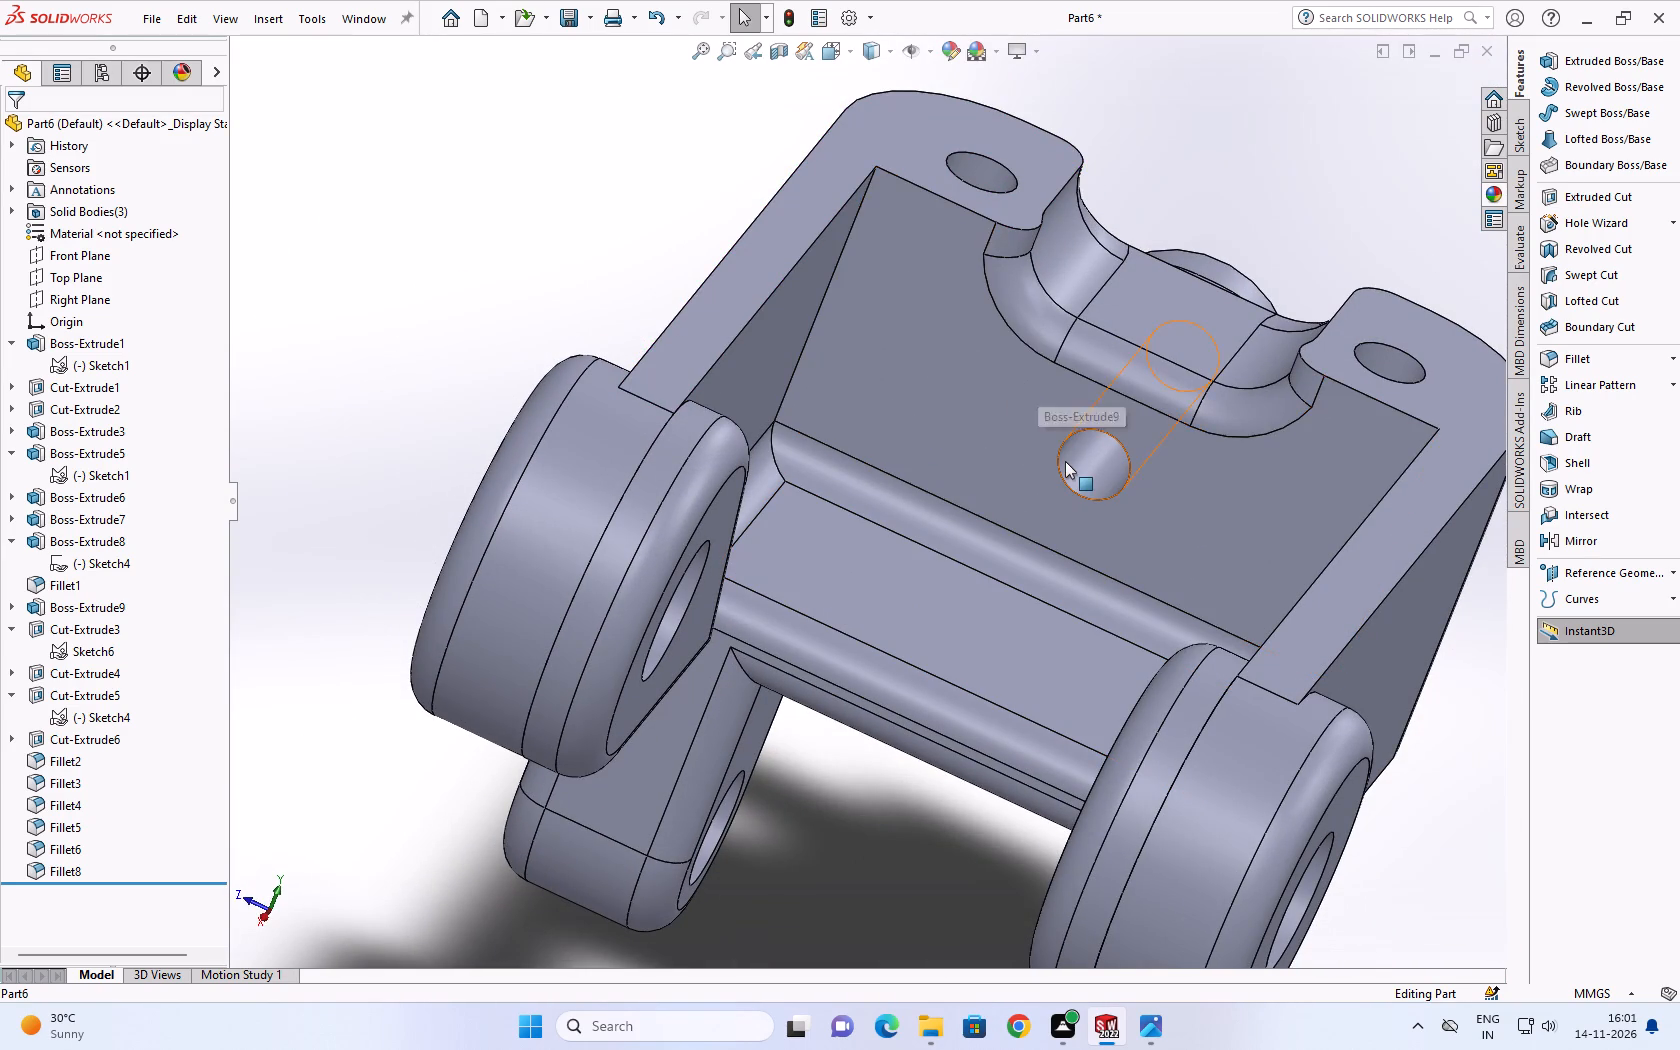
scroll(1065, 461, "up", 2)
scroll(1066, 381, "down", 1)
left_click(1060, 381)
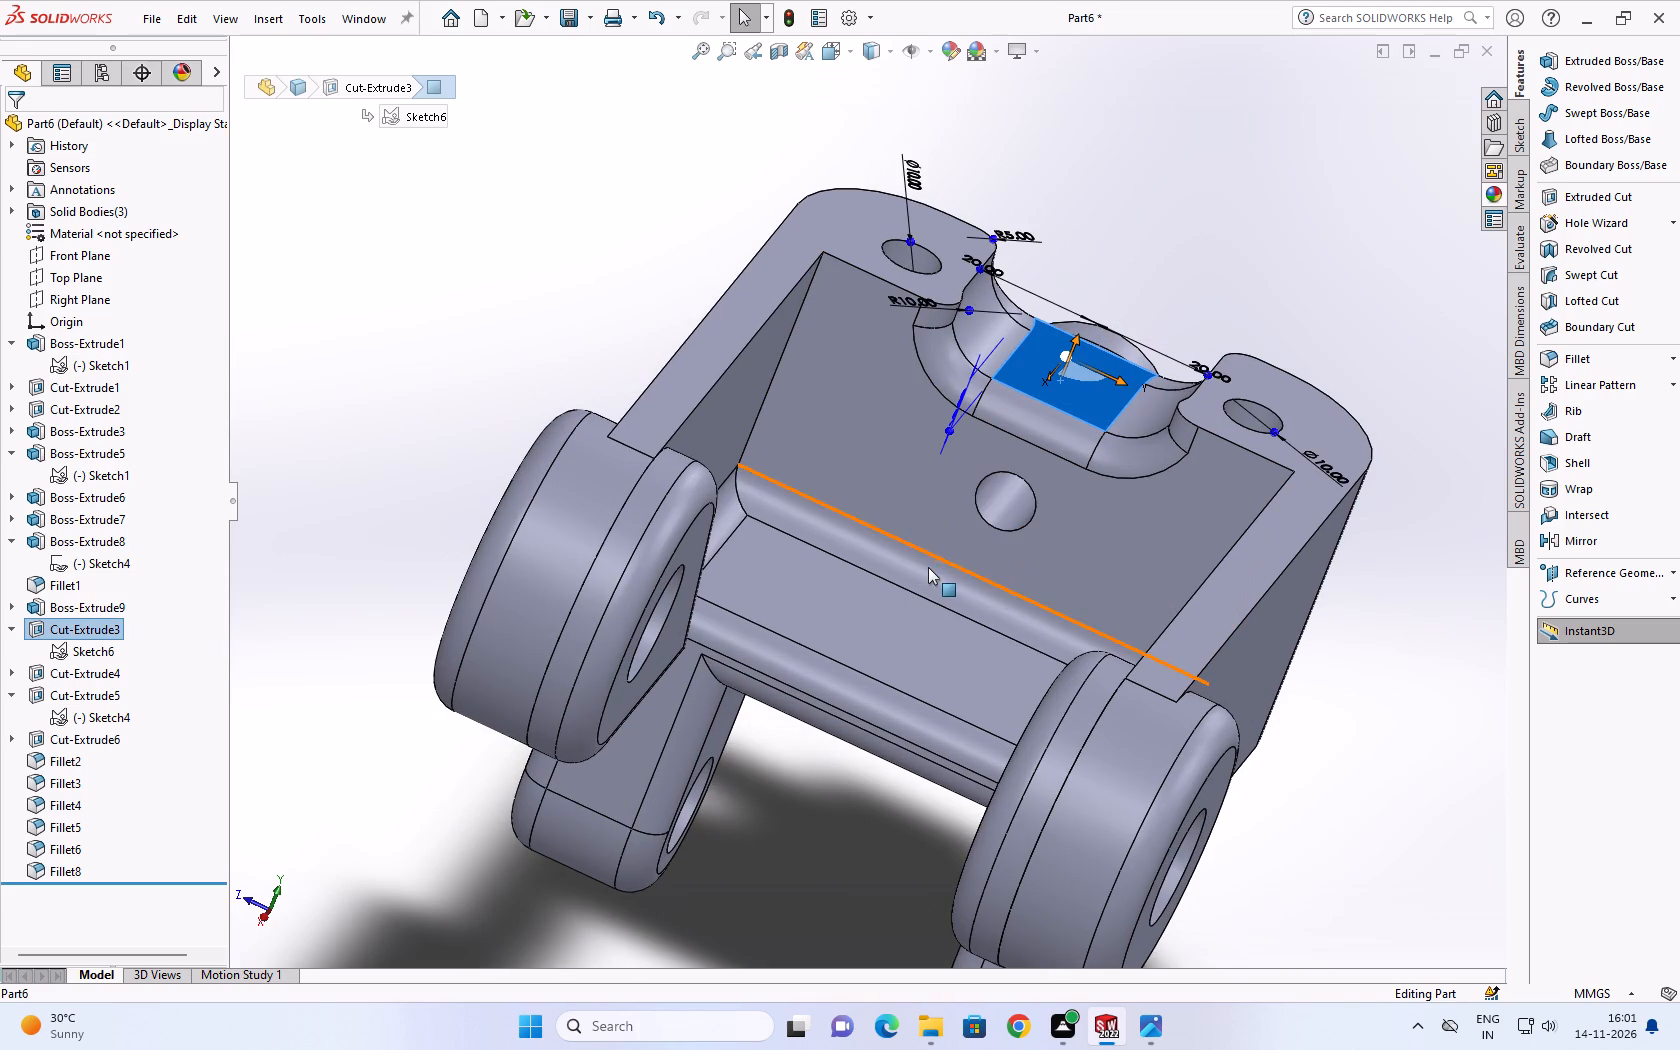
left_click(667, 312)
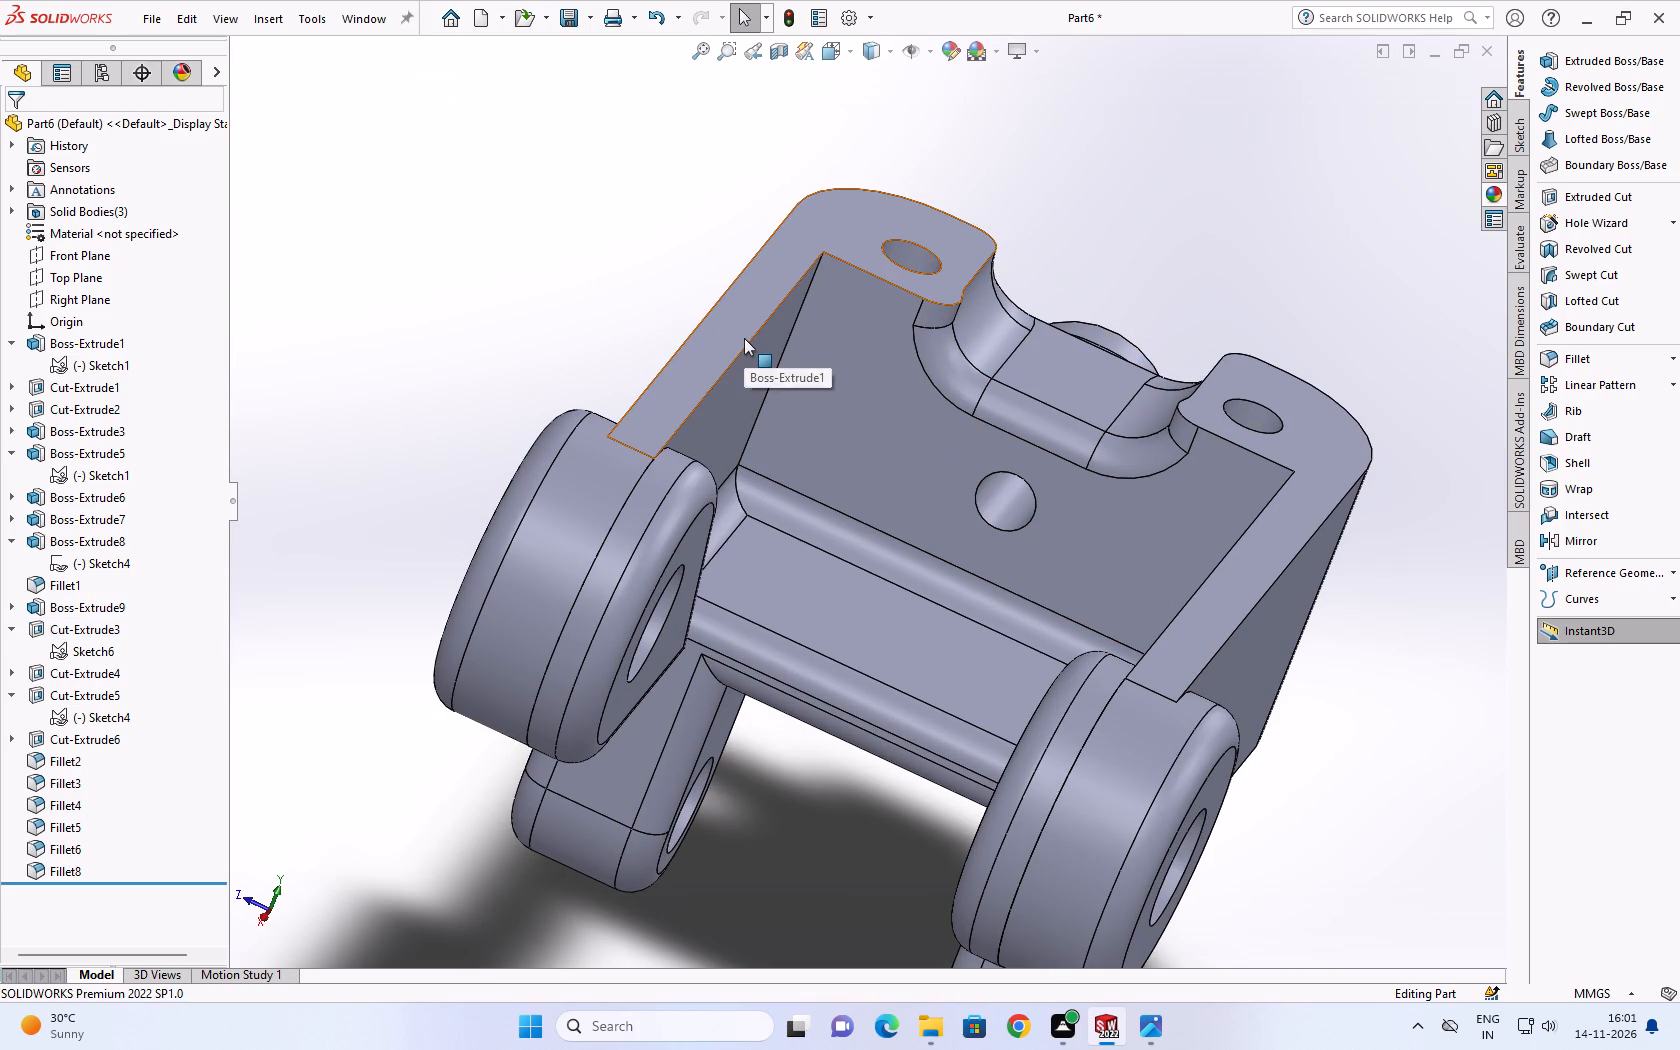
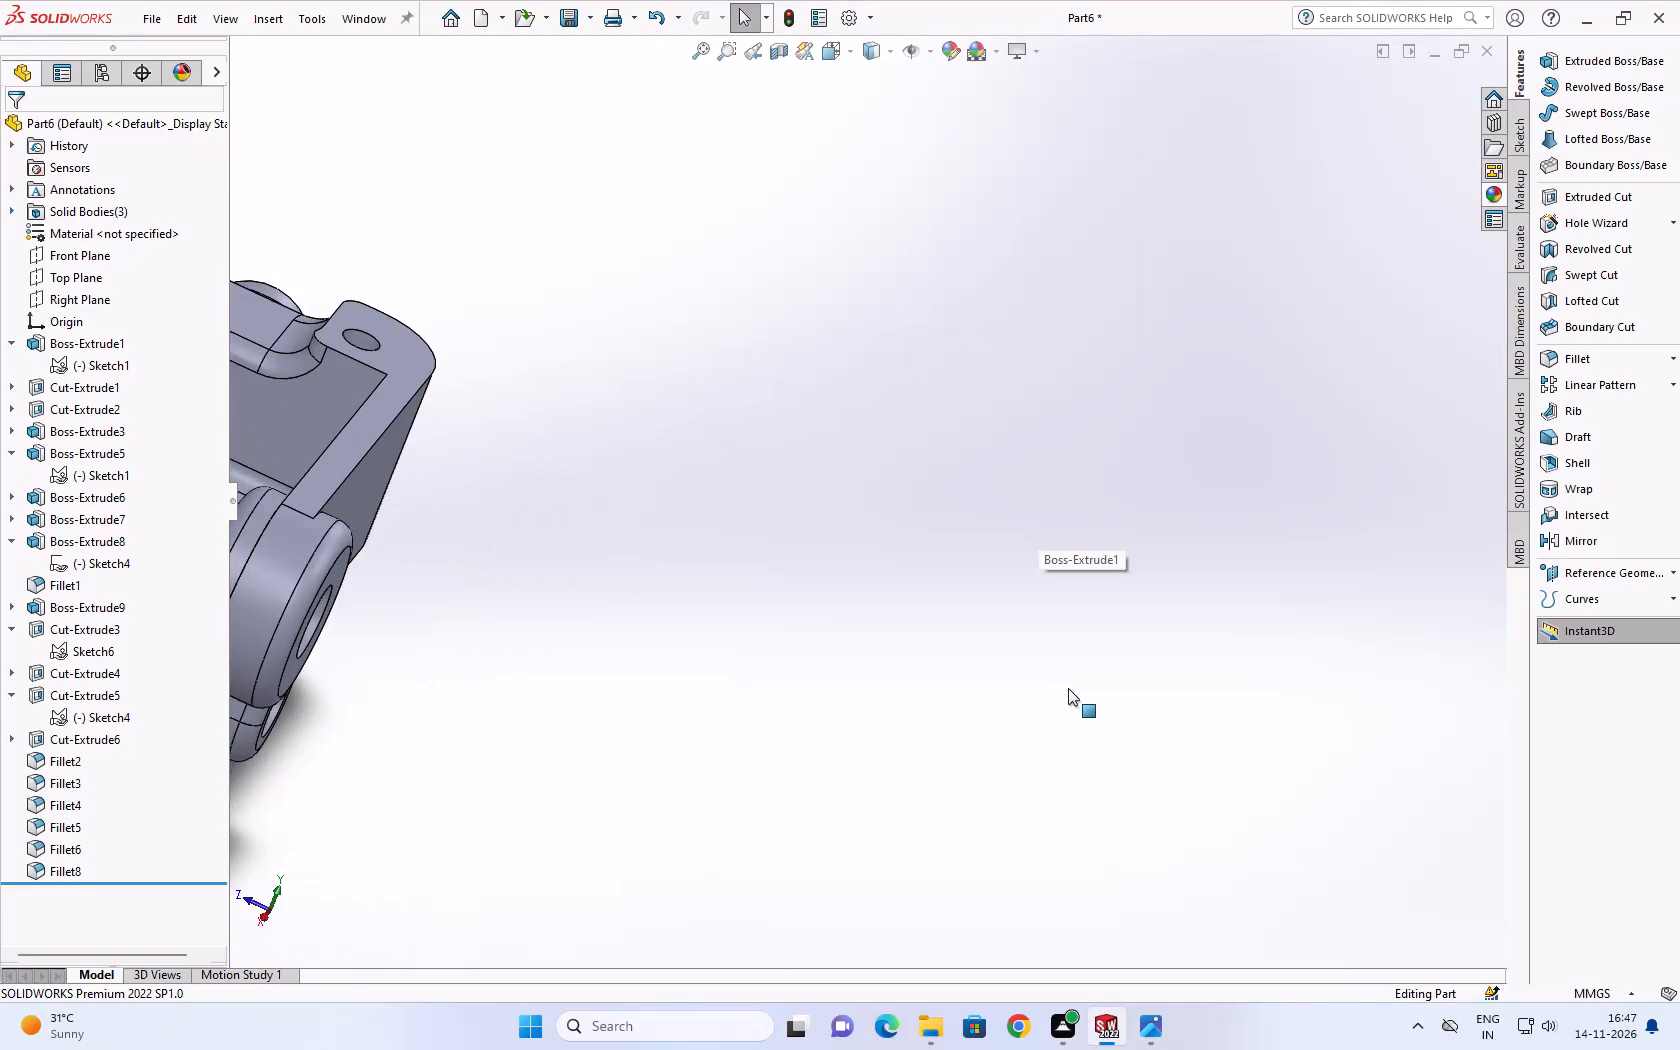
Examine the fork's pocket floor, back wall and arm bosses from above.
scroll(1068, 688, "down", 2)
scroll(1066, 681, "up", 4)
scroll(792, 515, "up", 8)
scroll(696, 455, "down", 4)
scroll(696, 455, "up", 2)
scroll(696, 455, "down", 3)
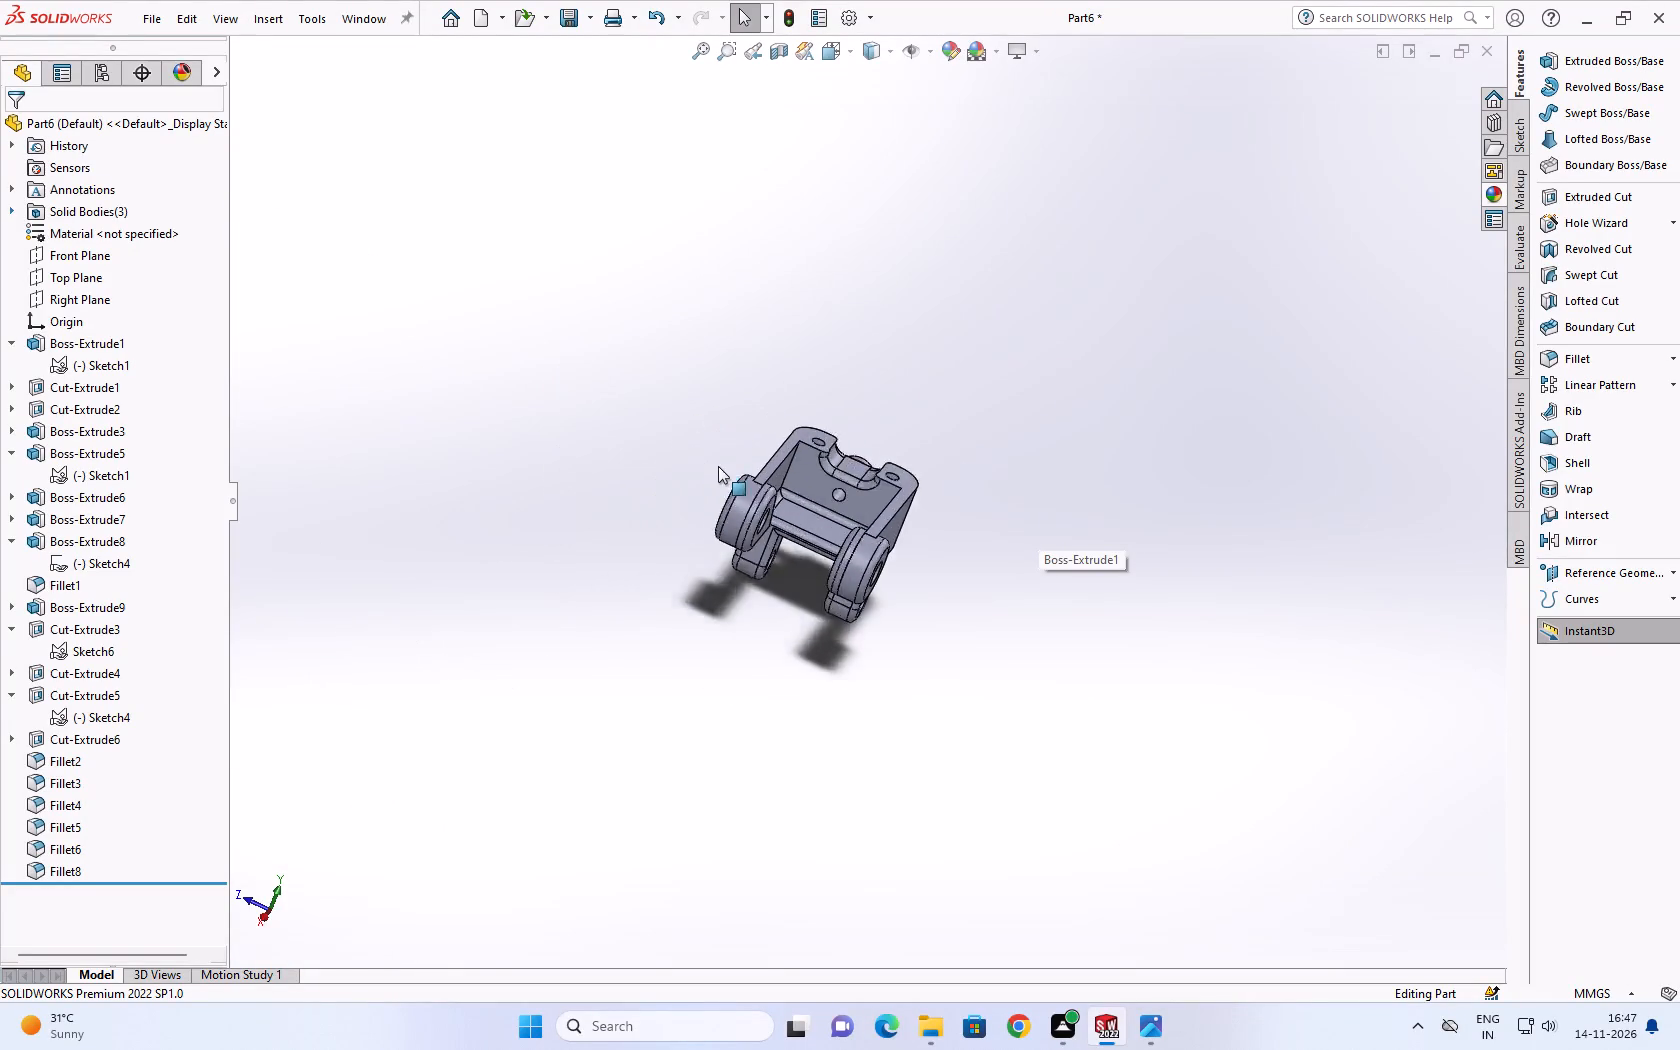
scroll(816, 492, "up", 3)
scroll(906, 501, "down", 3)
scroll(953, 505, "up", 2)
scroll(953, 505, "down", 4)
scroll(967, 486, "up", 3)
scroll(972, 483, "down", 3)
scroll(720, 623, "up", 4)
scroll(734, 586, "down", 4)
scroll(776, 587, "up", 3)
scroll(776, 582, "down", 3)
scroll(791, 541, "up", 3)
scroll(903, 492, "down", 4)
middle_click_drag(807, 401, 747, 541)
scroll(807, 403, "down", 1)
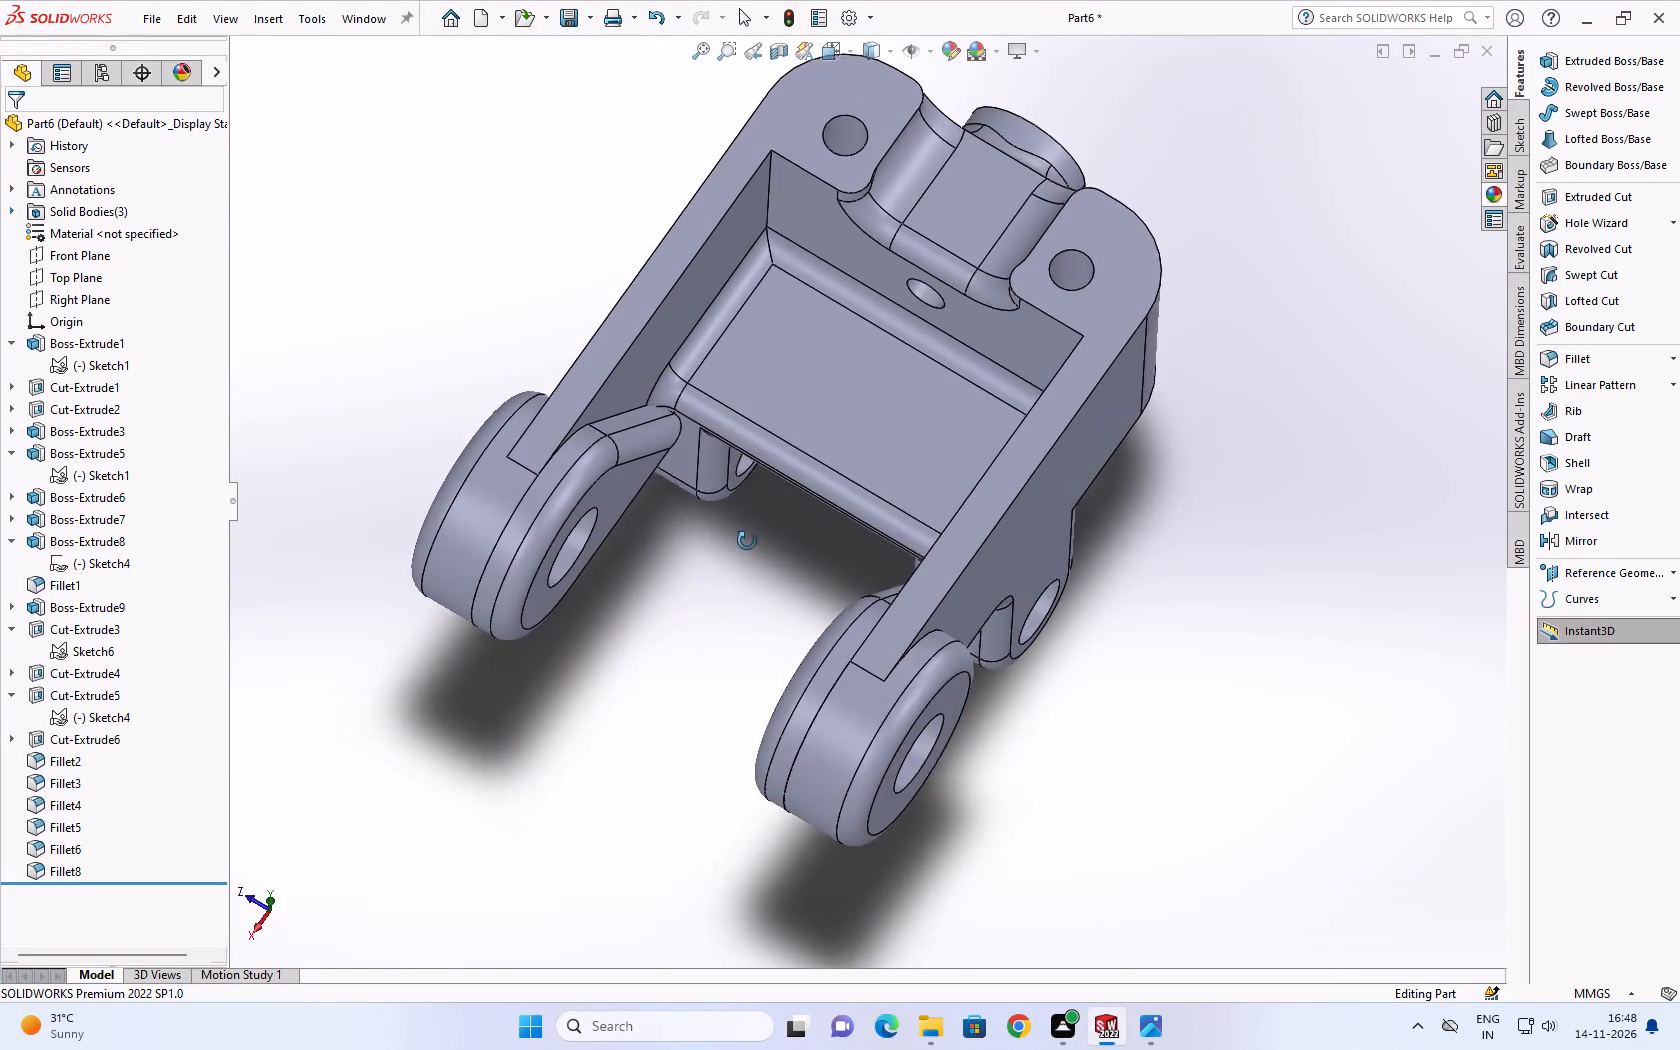
middle_click_drag(747, 541, 716, 567)
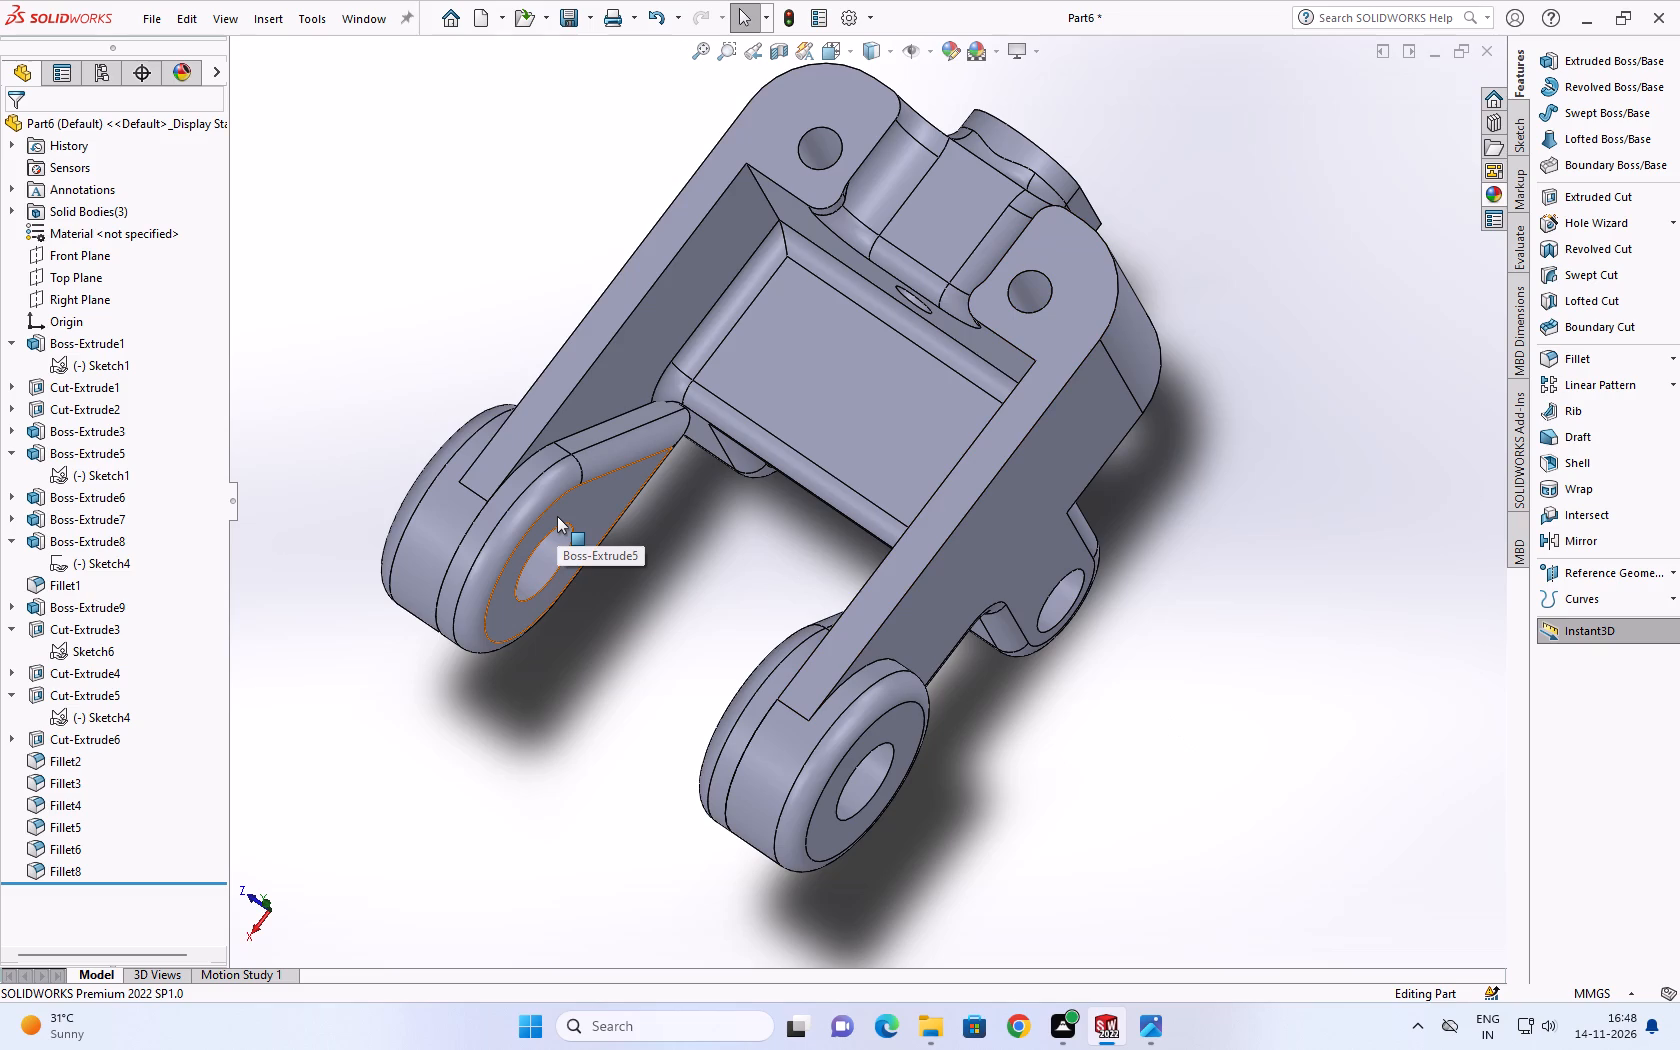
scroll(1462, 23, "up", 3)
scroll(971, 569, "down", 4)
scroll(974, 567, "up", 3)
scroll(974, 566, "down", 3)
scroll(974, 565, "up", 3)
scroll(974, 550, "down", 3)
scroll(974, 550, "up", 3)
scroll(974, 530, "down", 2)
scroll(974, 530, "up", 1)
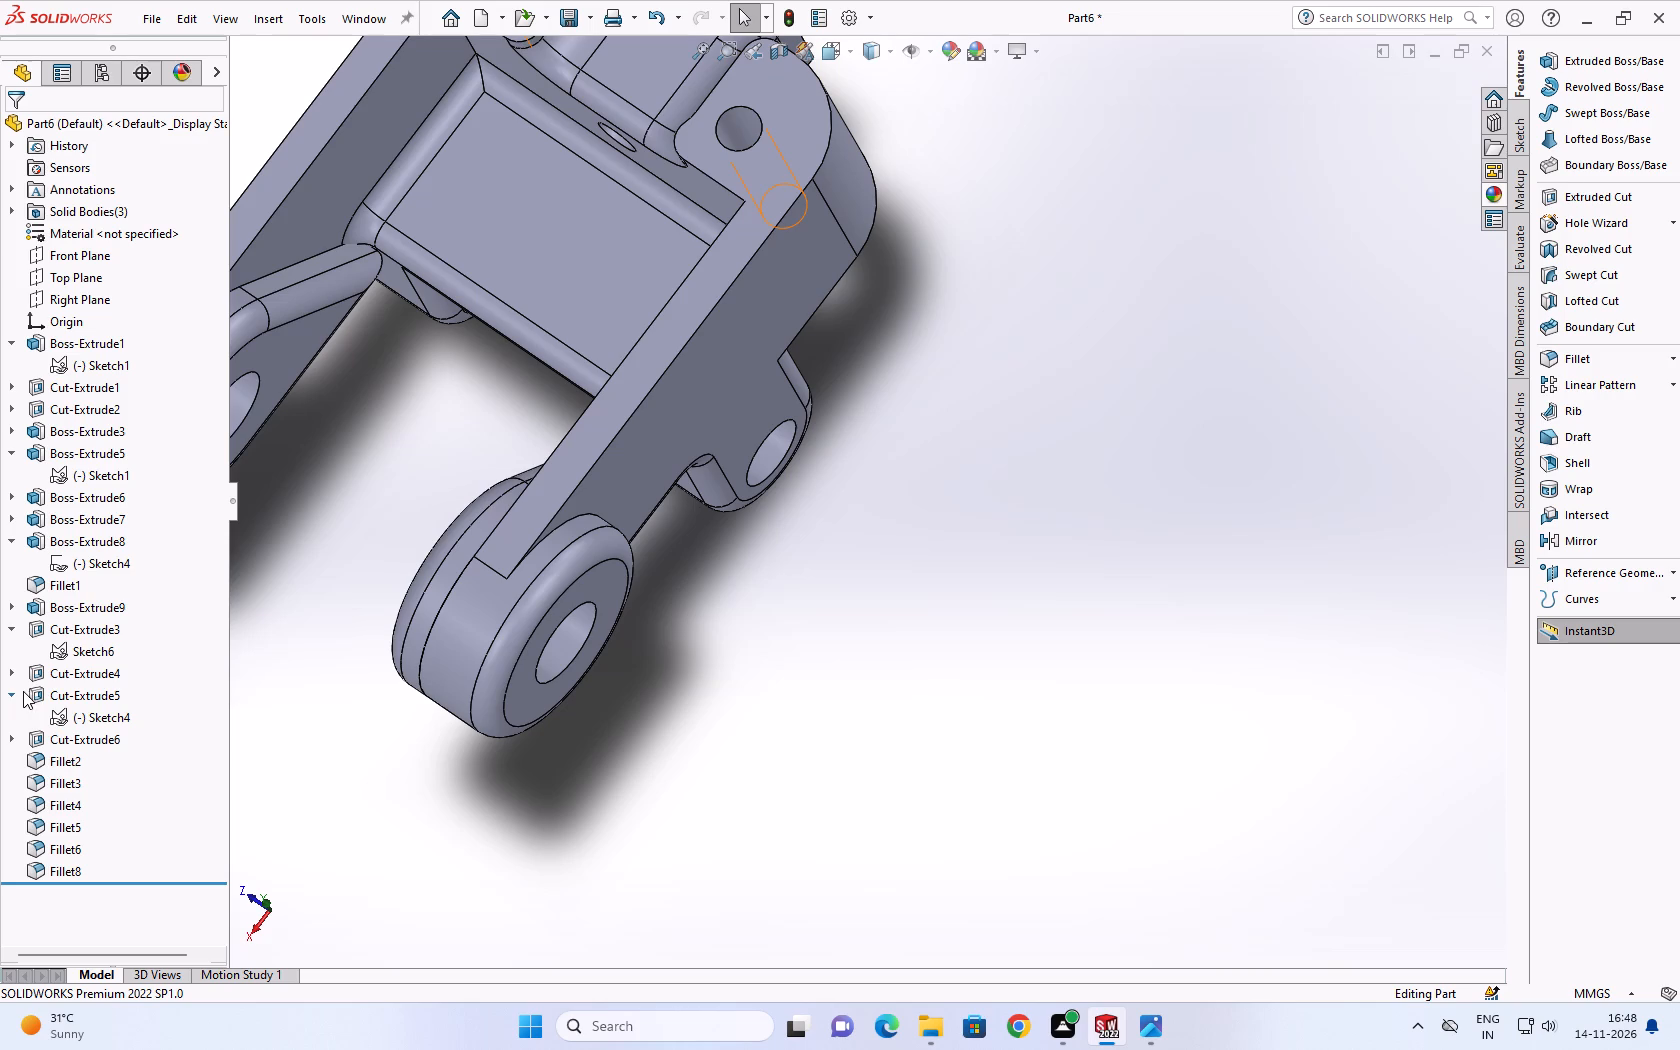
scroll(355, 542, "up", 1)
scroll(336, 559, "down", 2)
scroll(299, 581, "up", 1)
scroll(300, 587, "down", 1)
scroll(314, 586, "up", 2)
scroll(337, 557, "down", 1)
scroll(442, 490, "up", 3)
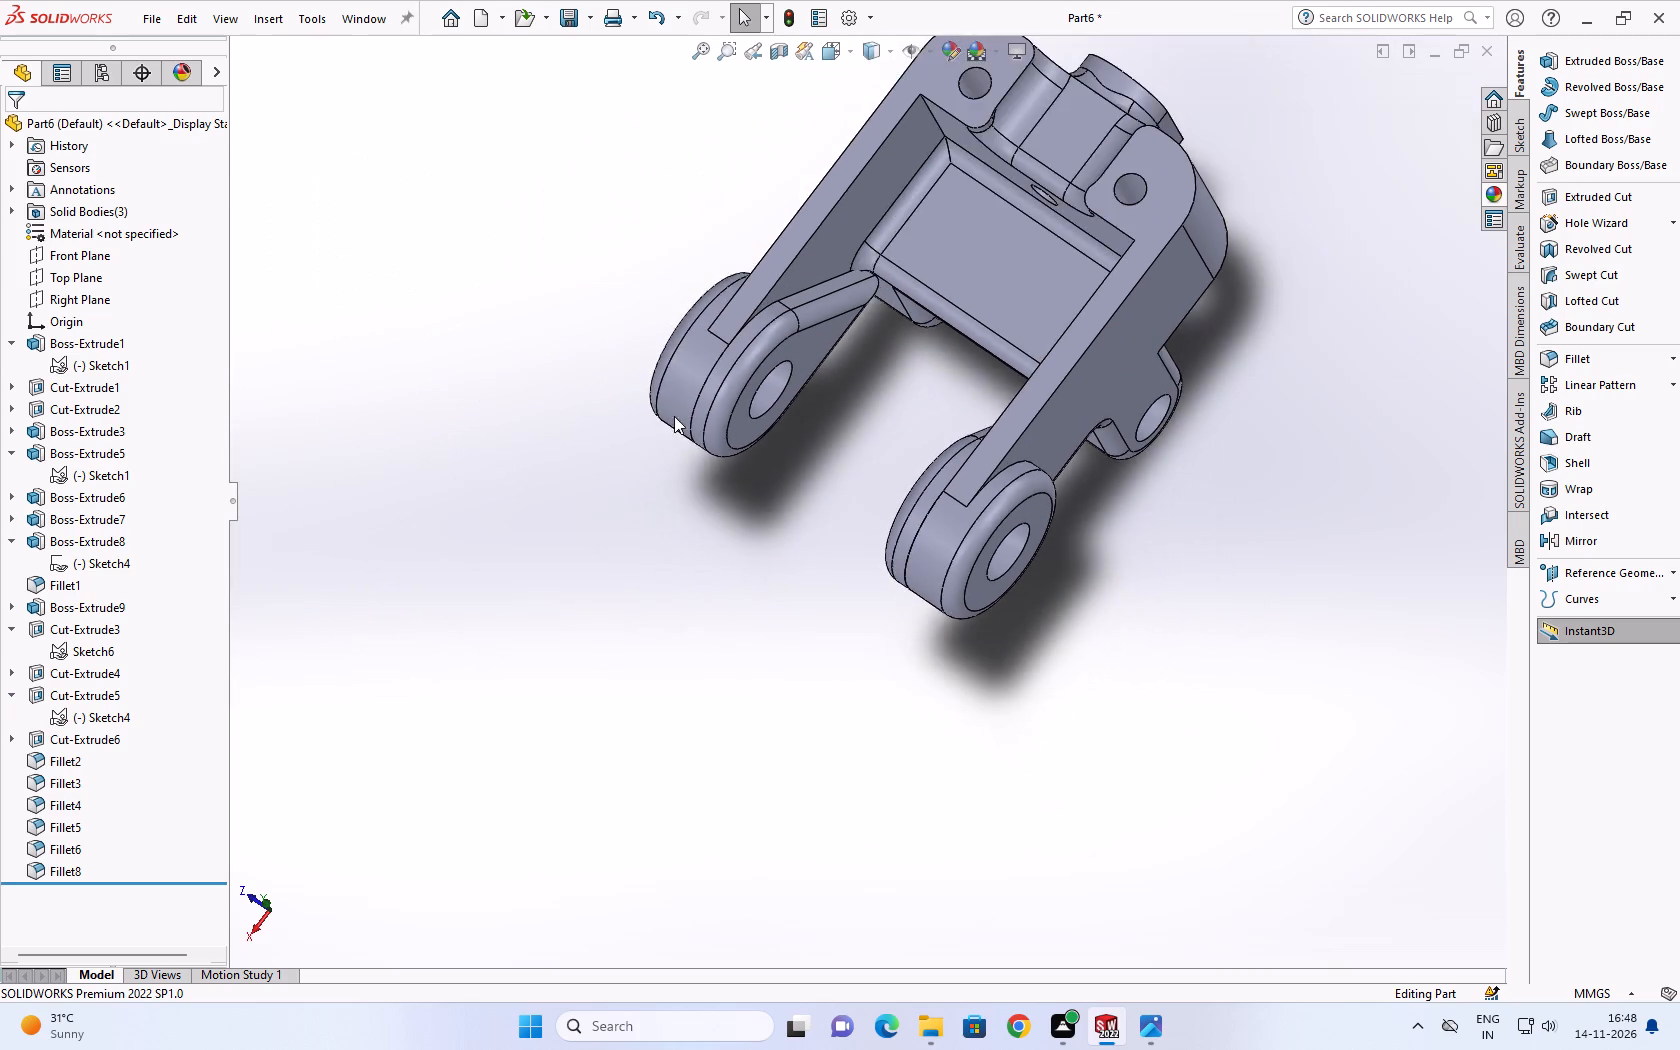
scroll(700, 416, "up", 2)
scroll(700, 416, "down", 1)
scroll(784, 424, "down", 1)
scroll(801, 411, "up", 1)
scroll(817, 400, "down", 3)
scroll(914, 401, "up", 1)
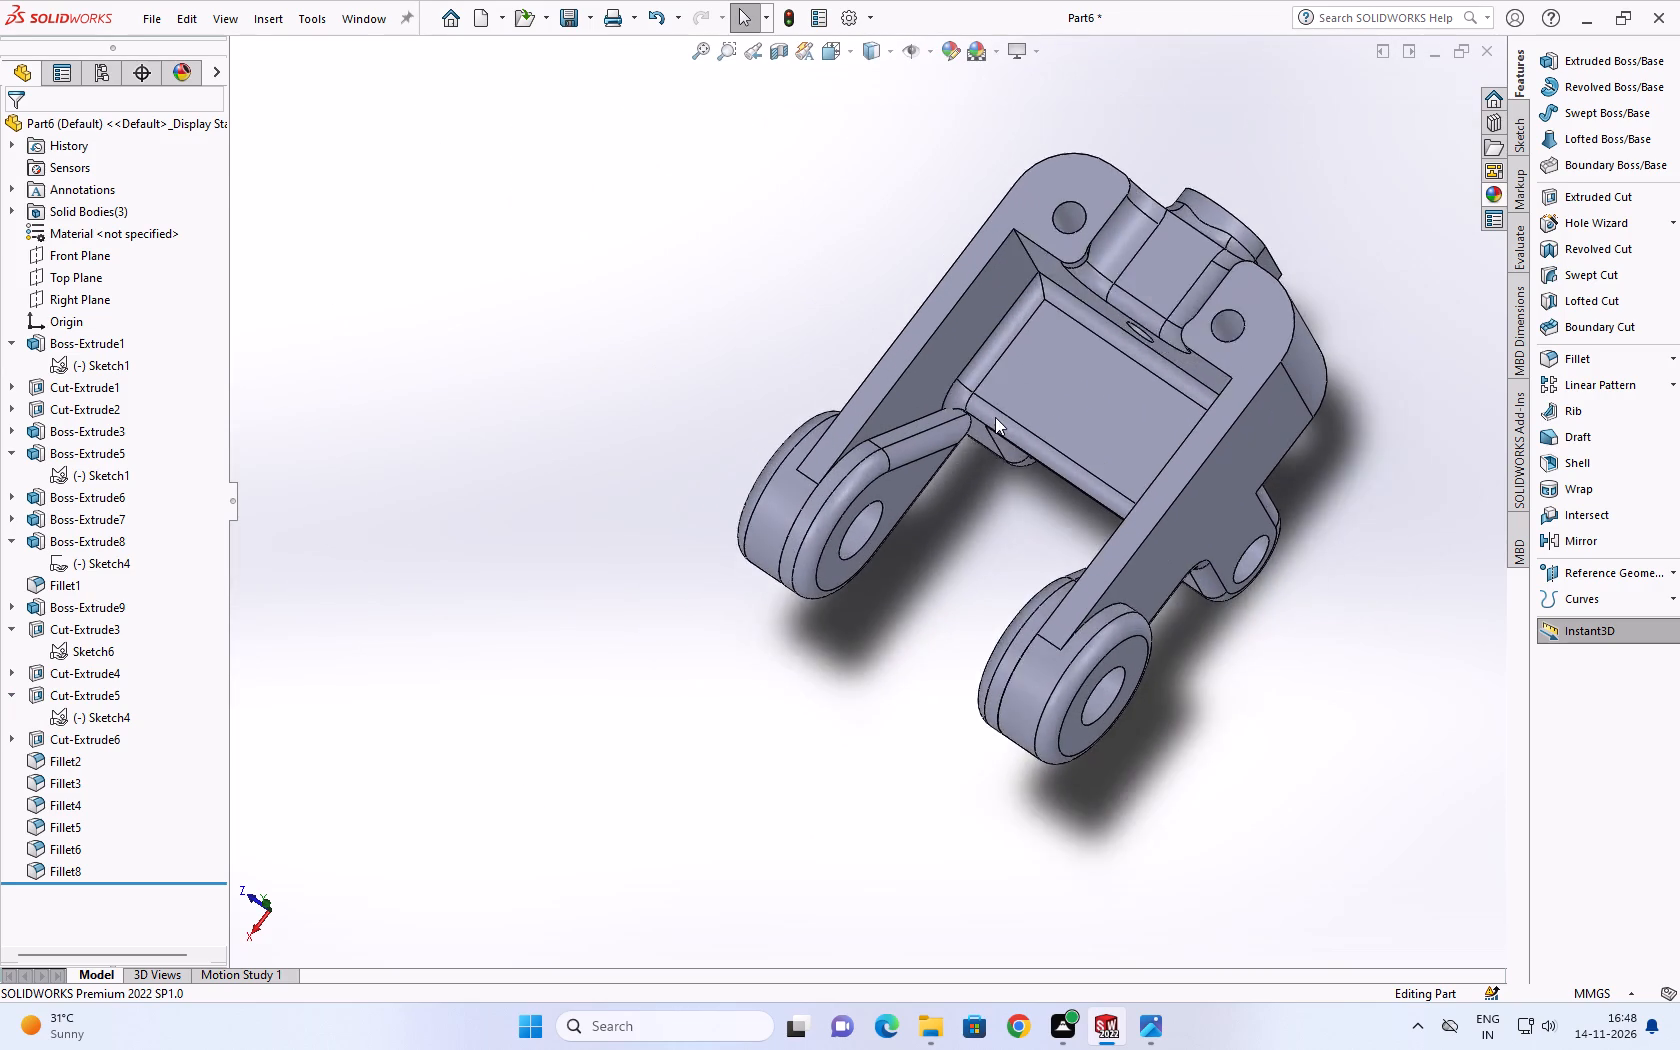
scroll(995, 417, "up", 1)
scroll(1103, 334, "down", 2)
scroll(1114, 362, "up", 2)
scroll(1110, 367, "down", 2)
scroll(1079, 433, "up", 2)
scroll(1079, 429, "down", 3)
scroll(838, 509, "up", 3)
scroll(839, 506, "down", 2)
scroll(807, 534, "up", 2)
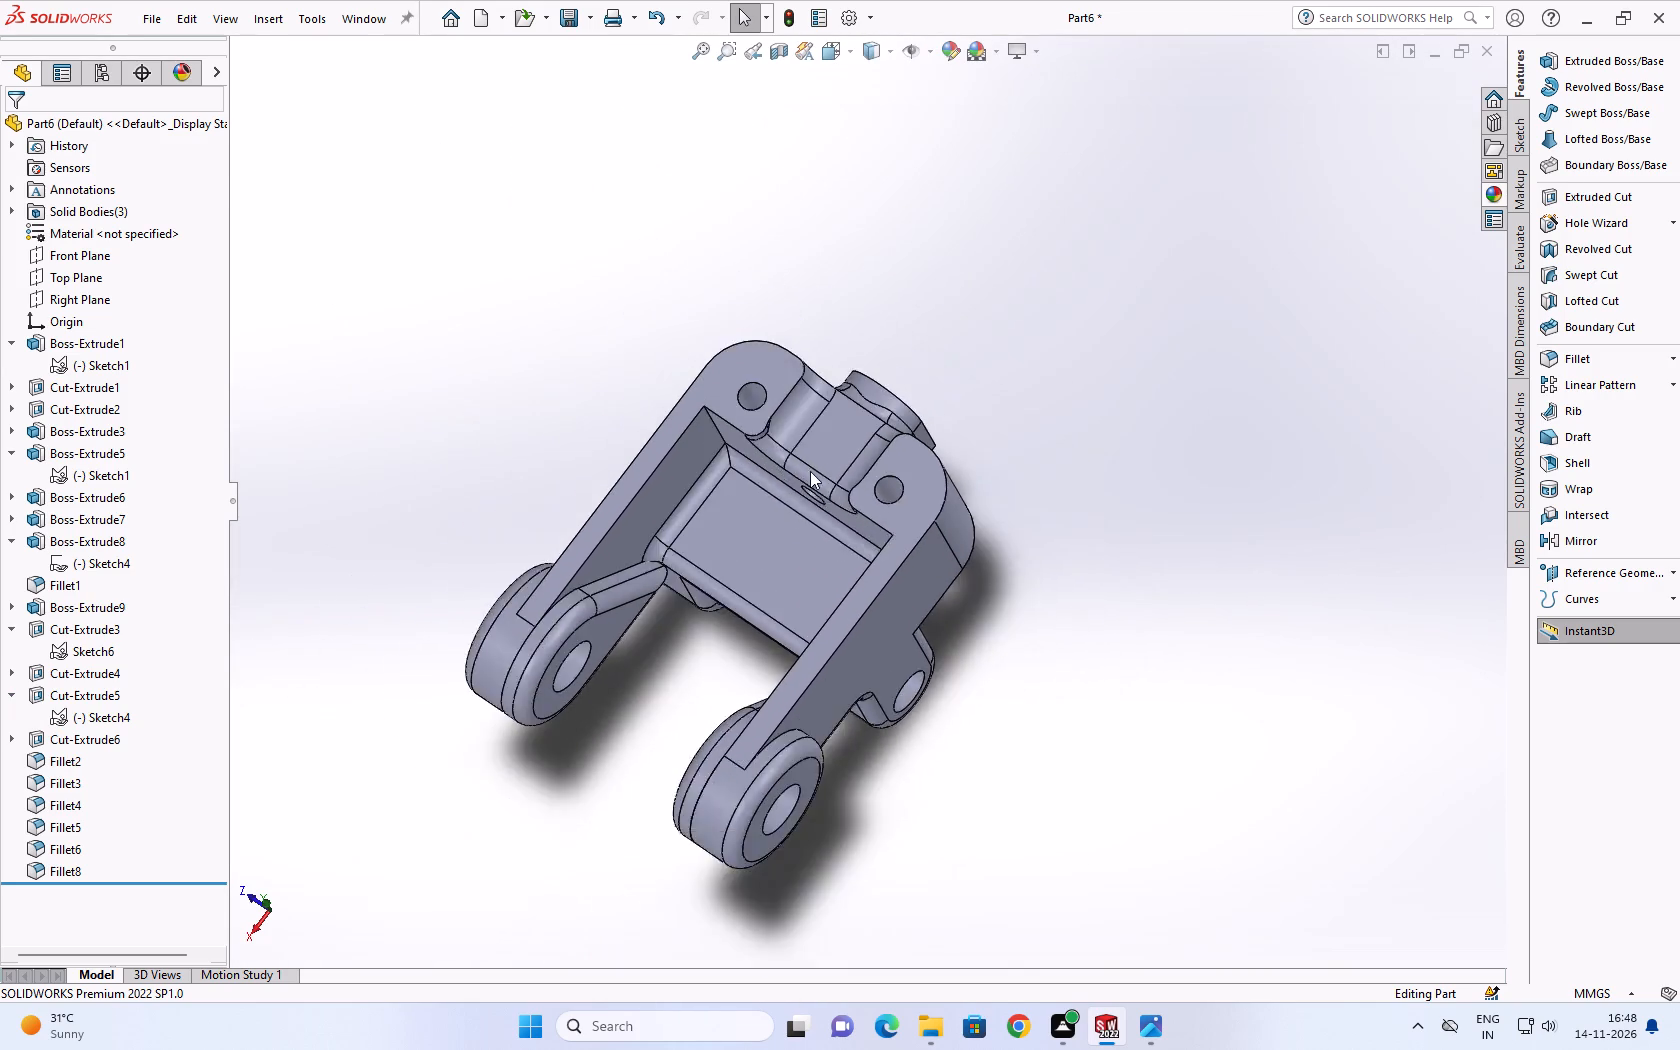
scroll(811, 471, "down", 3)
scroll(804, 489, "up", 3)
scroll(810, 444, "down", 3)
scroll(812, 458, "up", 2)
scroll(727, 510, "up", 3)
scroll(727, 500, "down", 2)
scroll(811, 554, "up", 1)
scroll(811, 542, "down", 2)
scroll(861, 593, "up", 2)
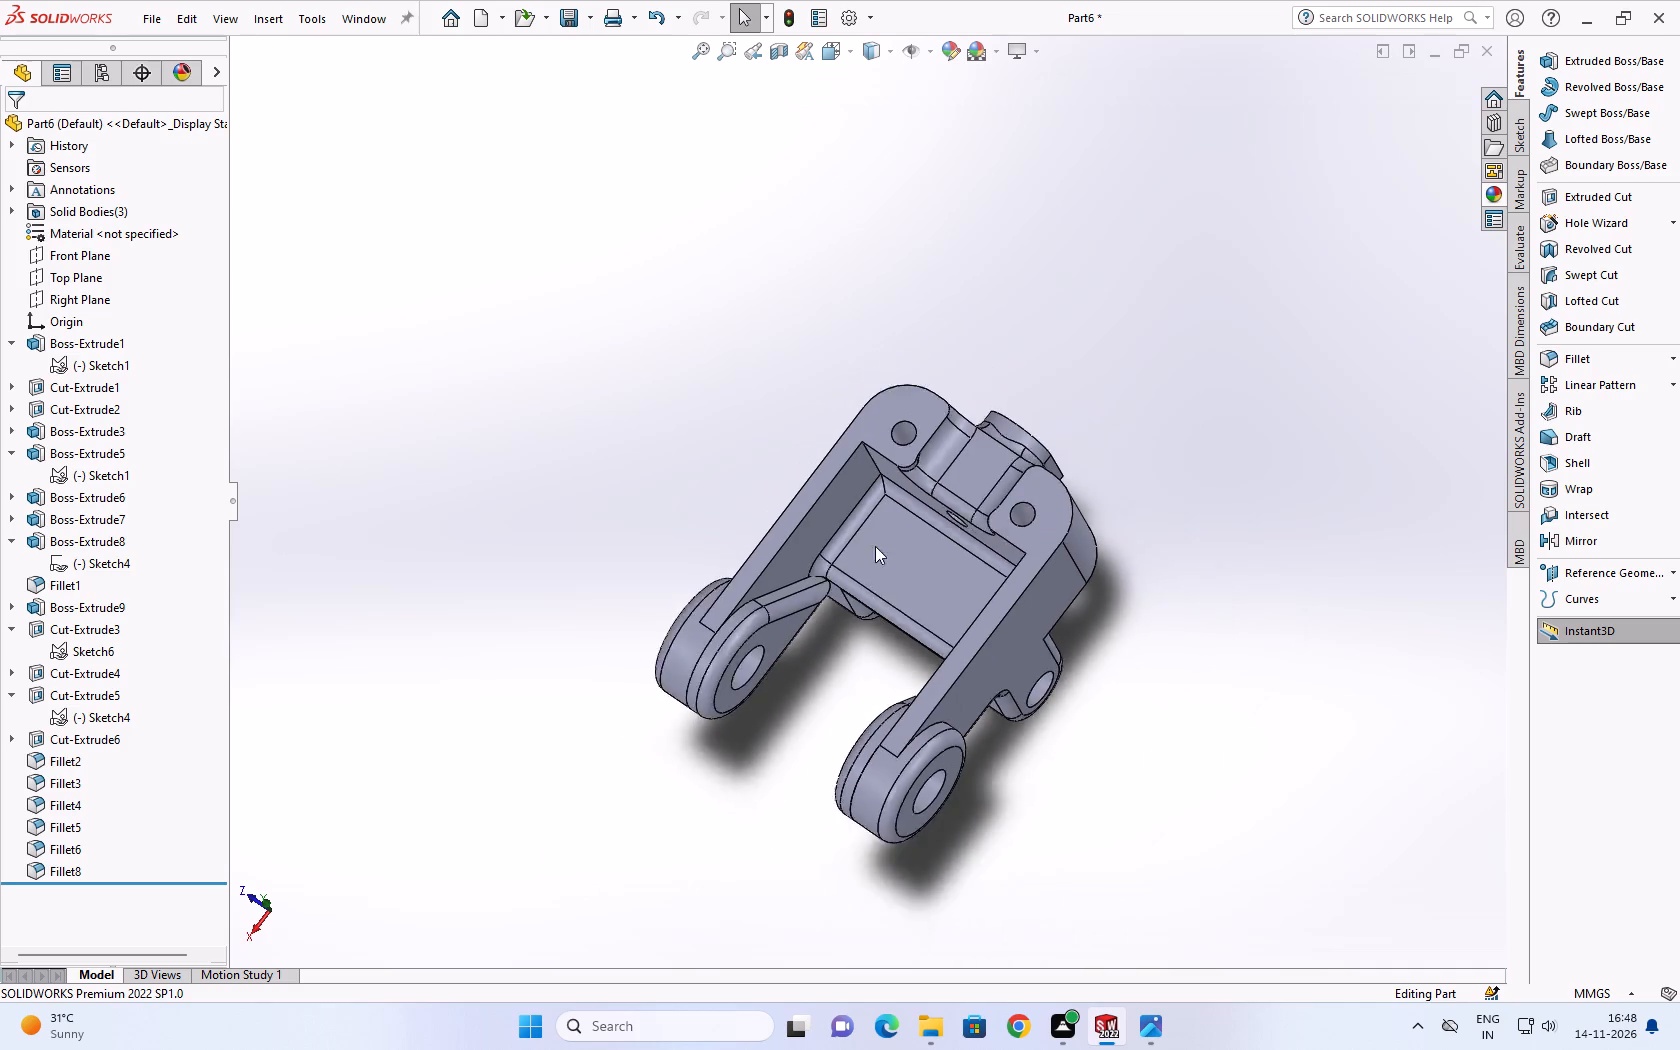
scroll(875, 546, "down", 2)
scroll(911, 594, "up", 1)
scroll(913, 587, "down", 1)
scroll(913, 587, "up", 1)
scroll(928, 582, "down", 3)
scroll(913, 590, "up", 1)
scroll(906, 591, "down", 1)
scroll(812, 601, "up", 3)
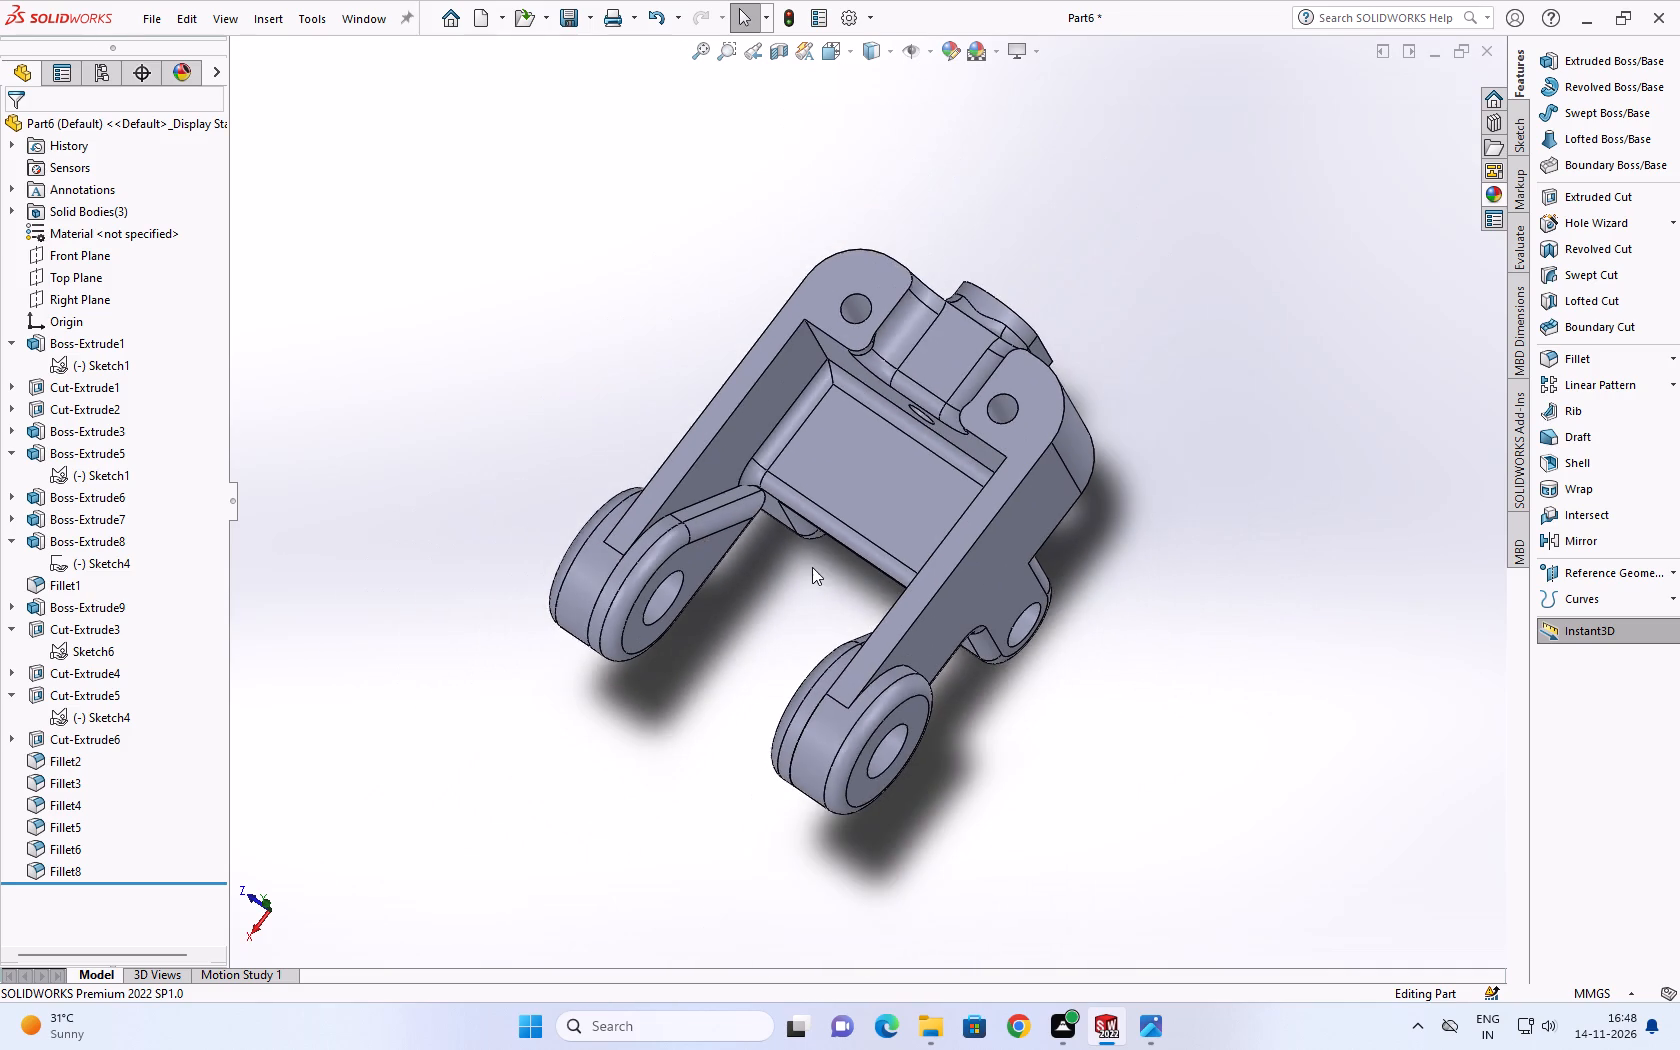
Inspect the outer side of the fork arms, the bored end bosses, the lower lugs and the rear eye lug.
middle_click_drag(812, 567, 660, 516)
scroll(812, 567, "down", 1)
scroll(657, 520, "up", 1)
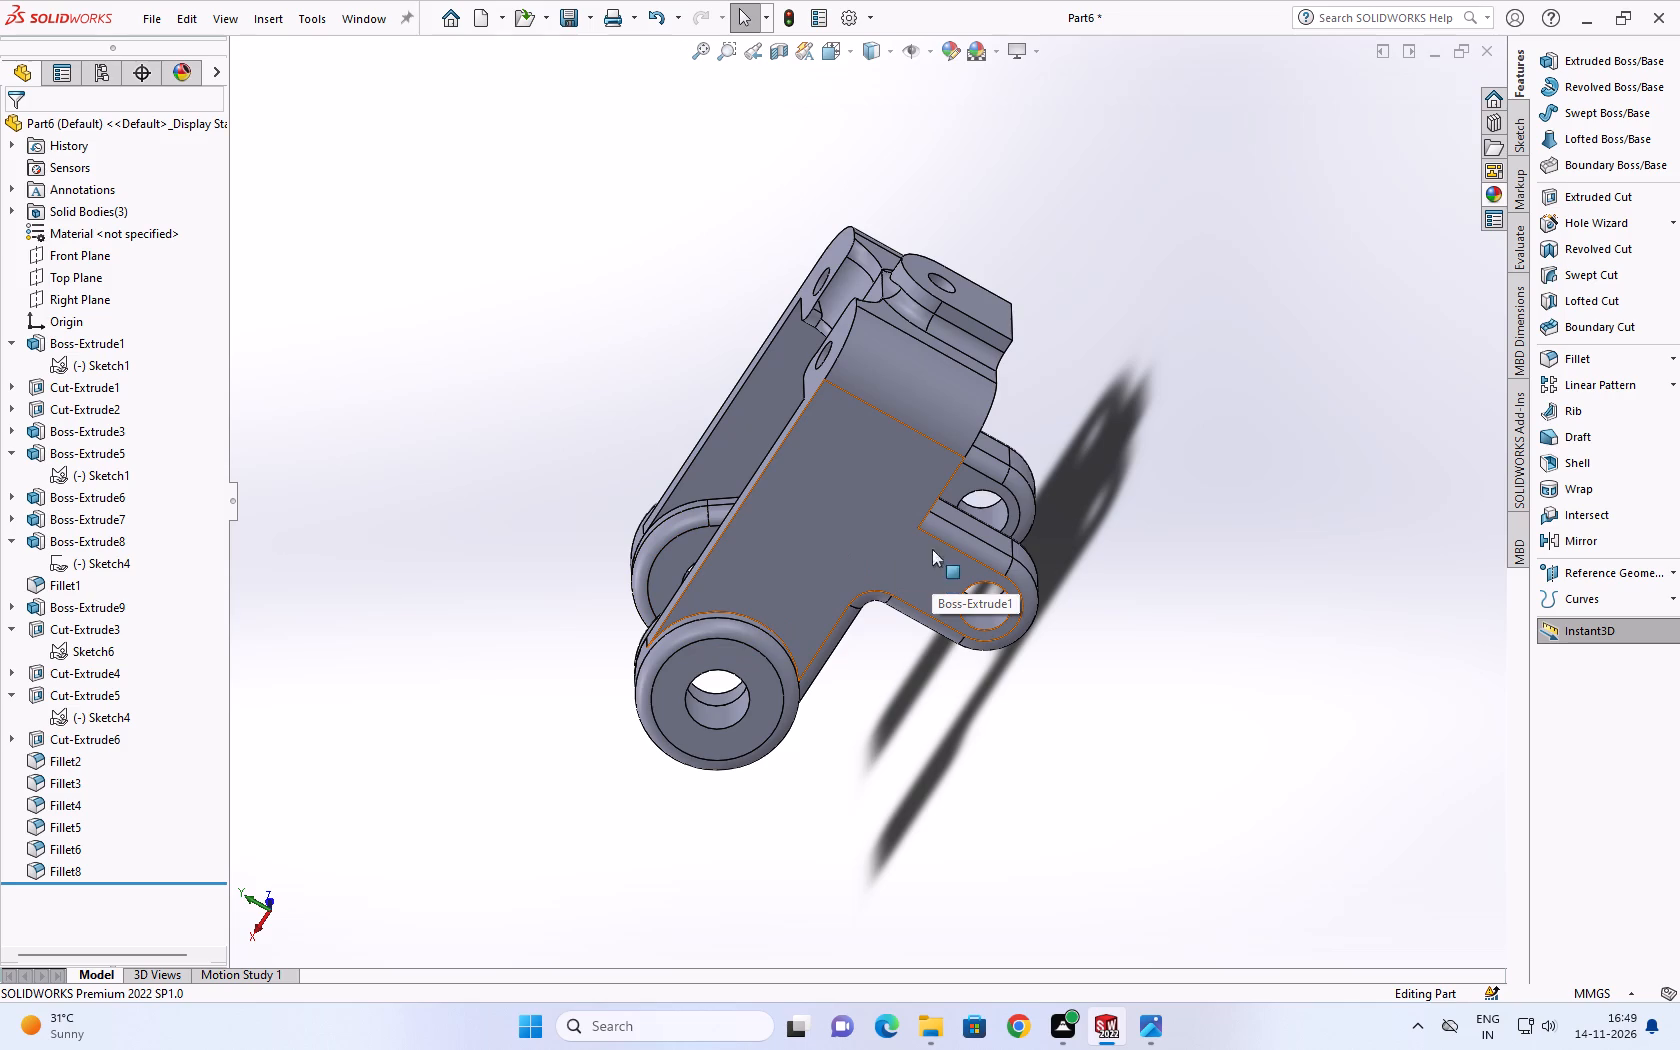
scroll(1350, 216, "up", 1)
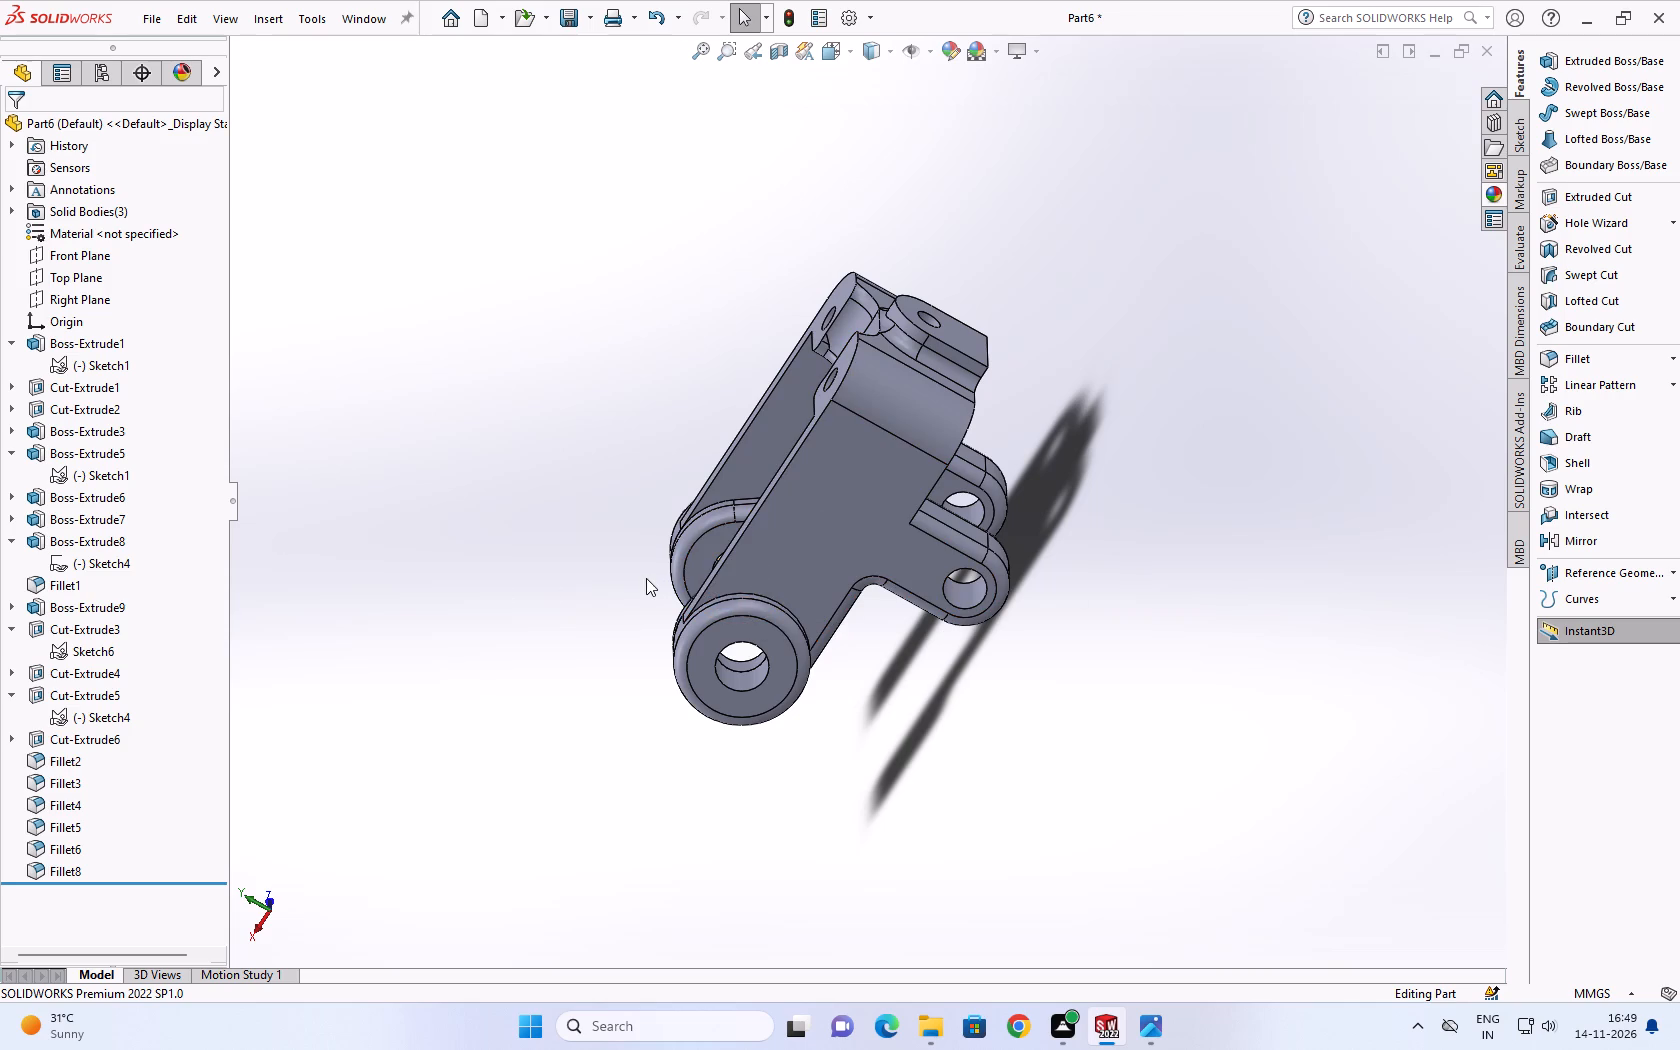
scroll(711, 585, "up", 1)
scroll(726, 489, "down", 3)
middle_click_drag(754, 488, 925, 498)
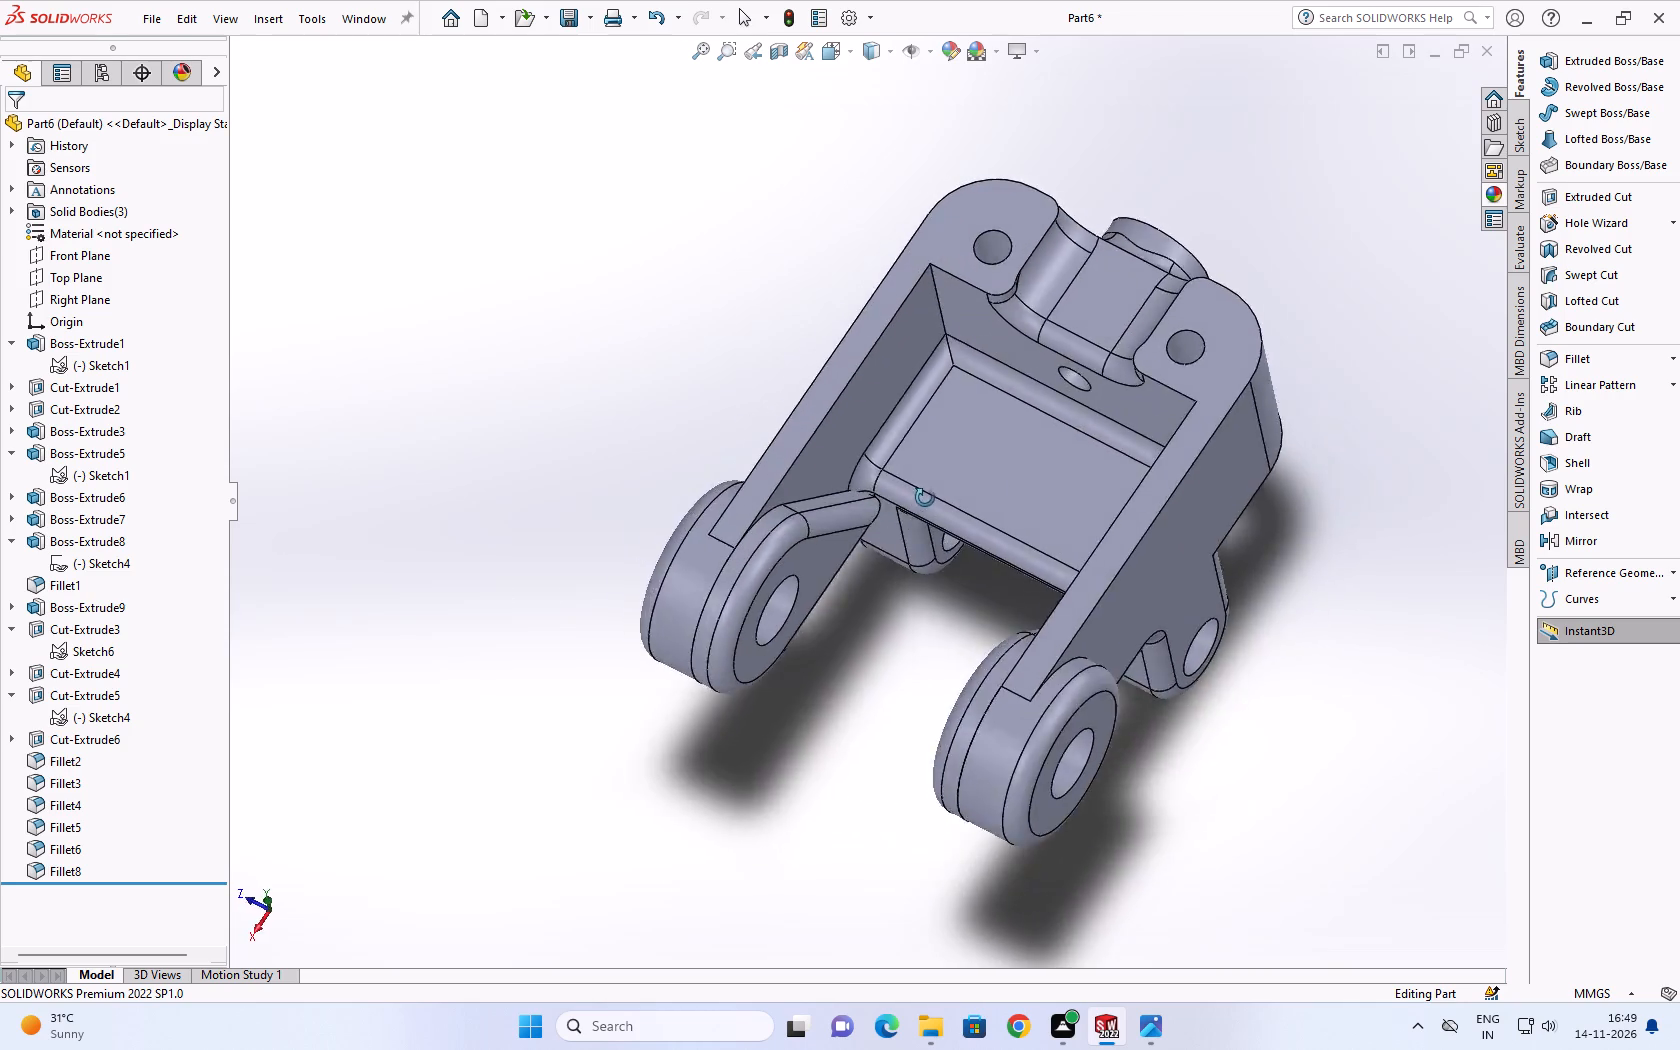
middle_click_drag(925, 498, 932, 520)
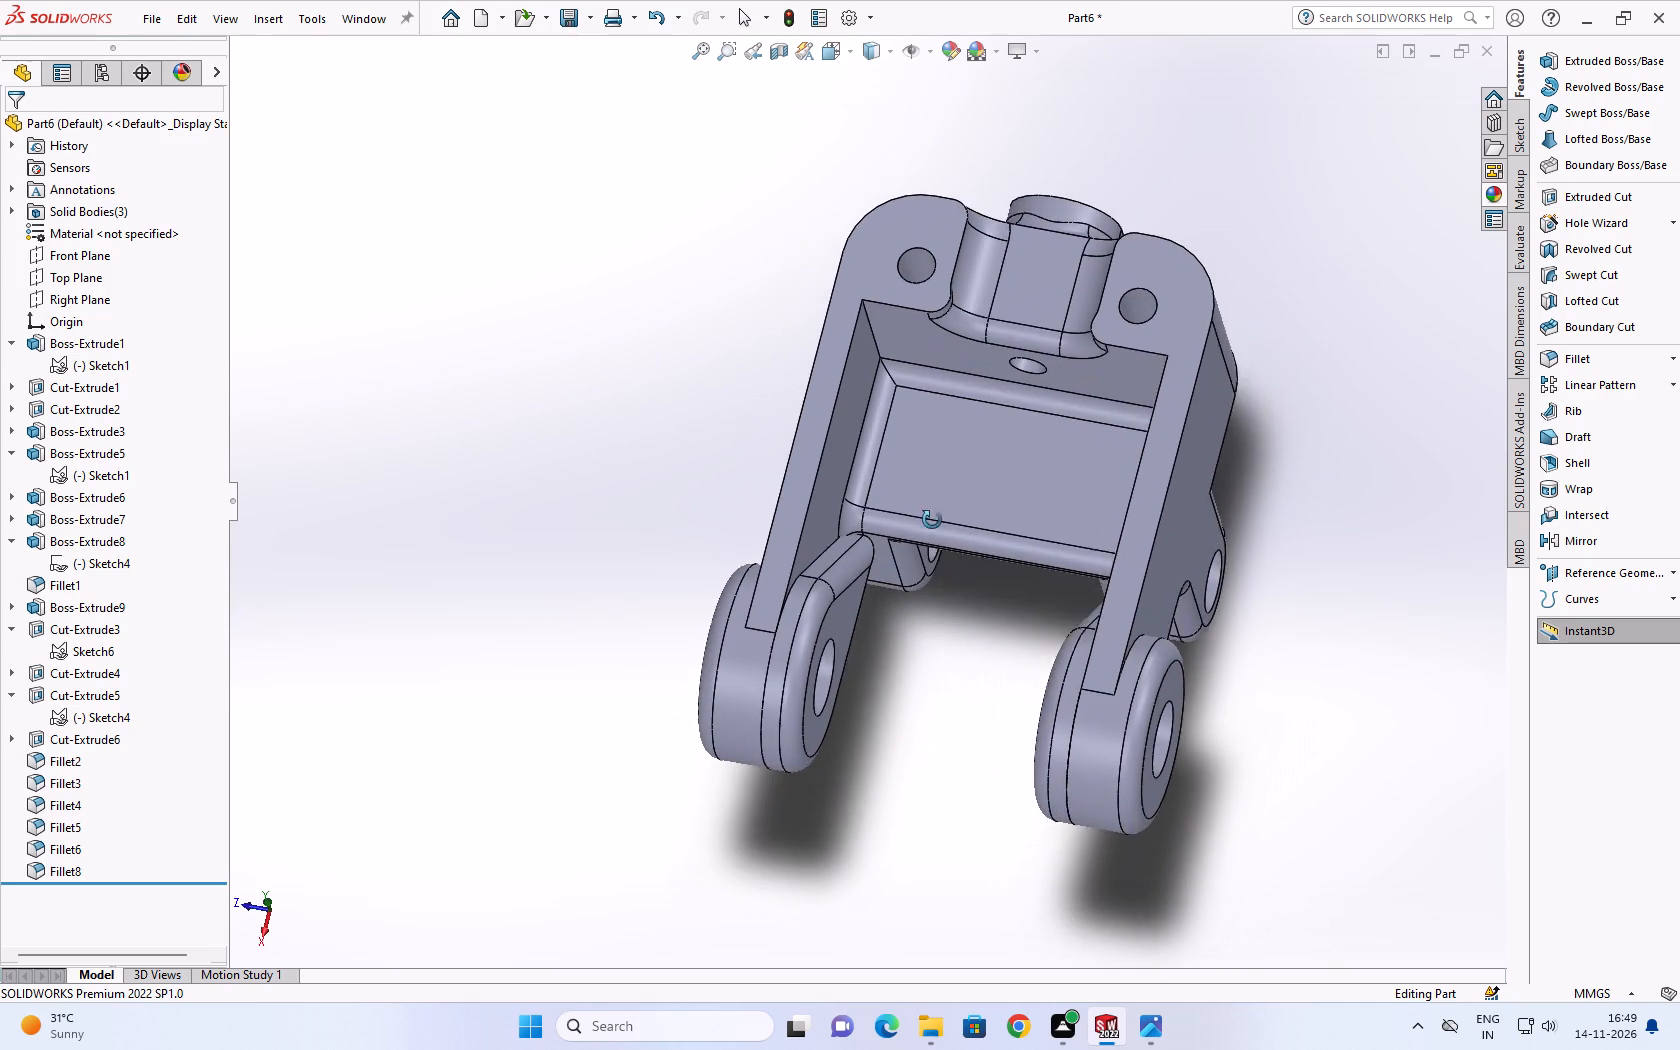
middle_click_drag(932, 520, 928, 512)
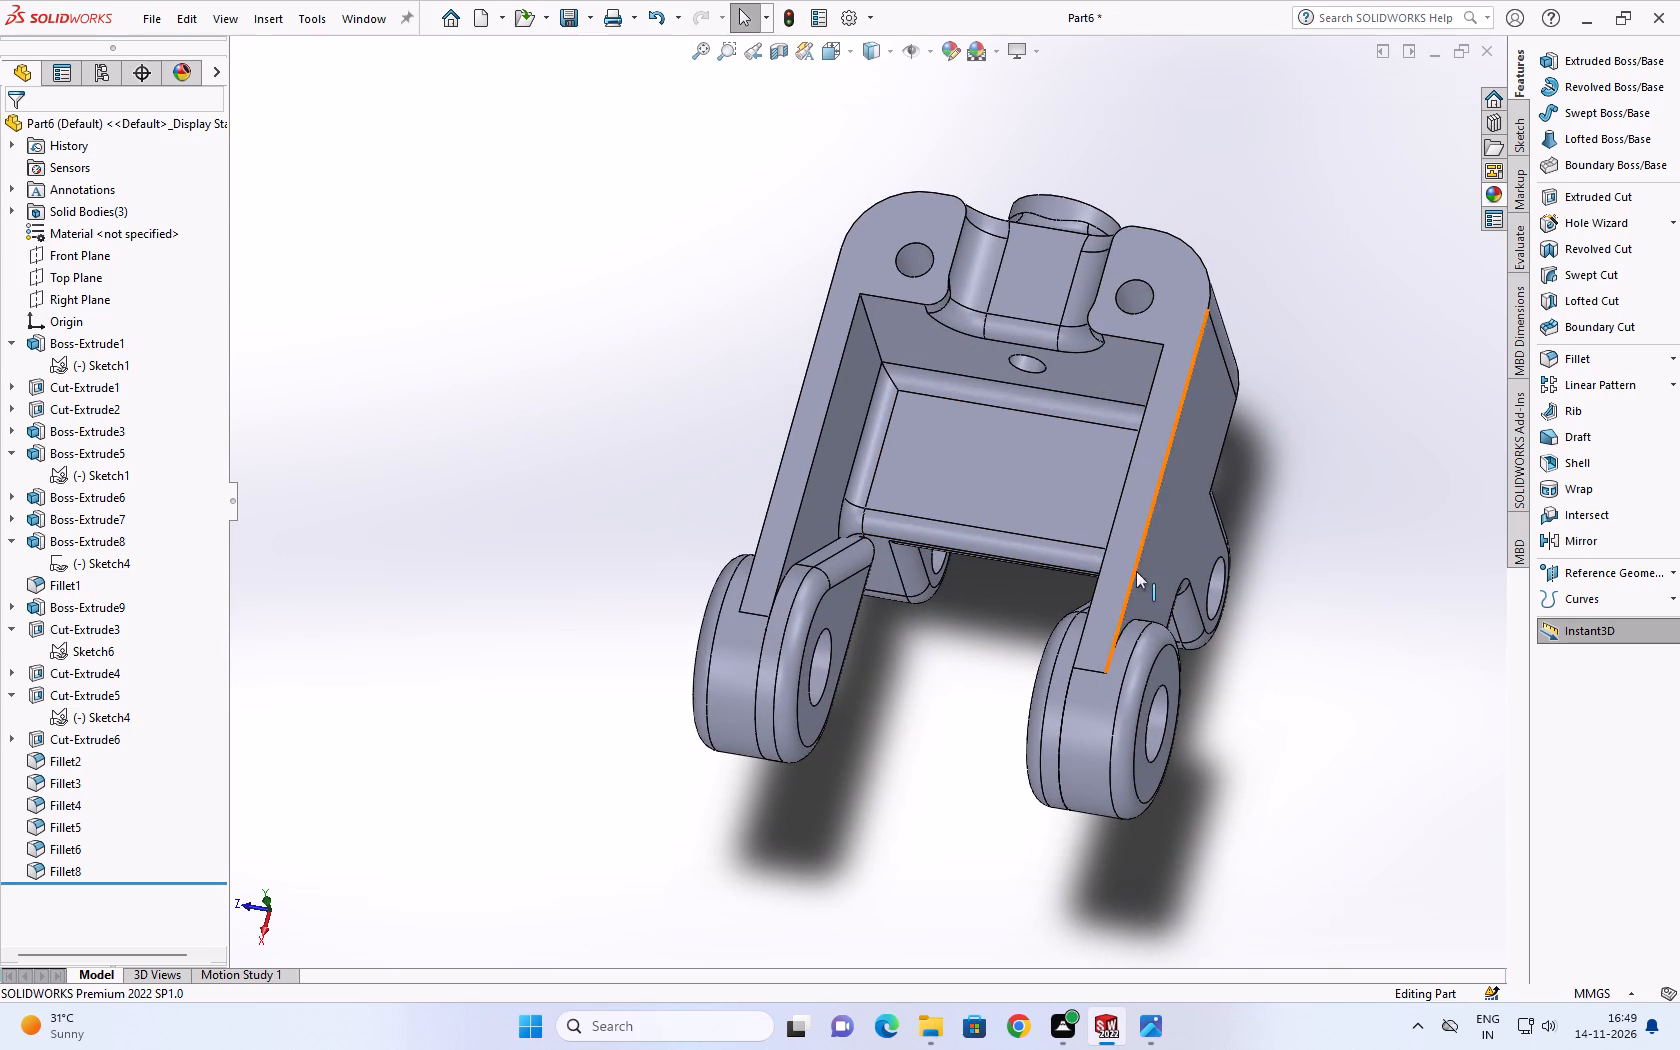
scroll(1038, 611, "down", 1)
middle_click_drag(1053, 586, 903, 611)
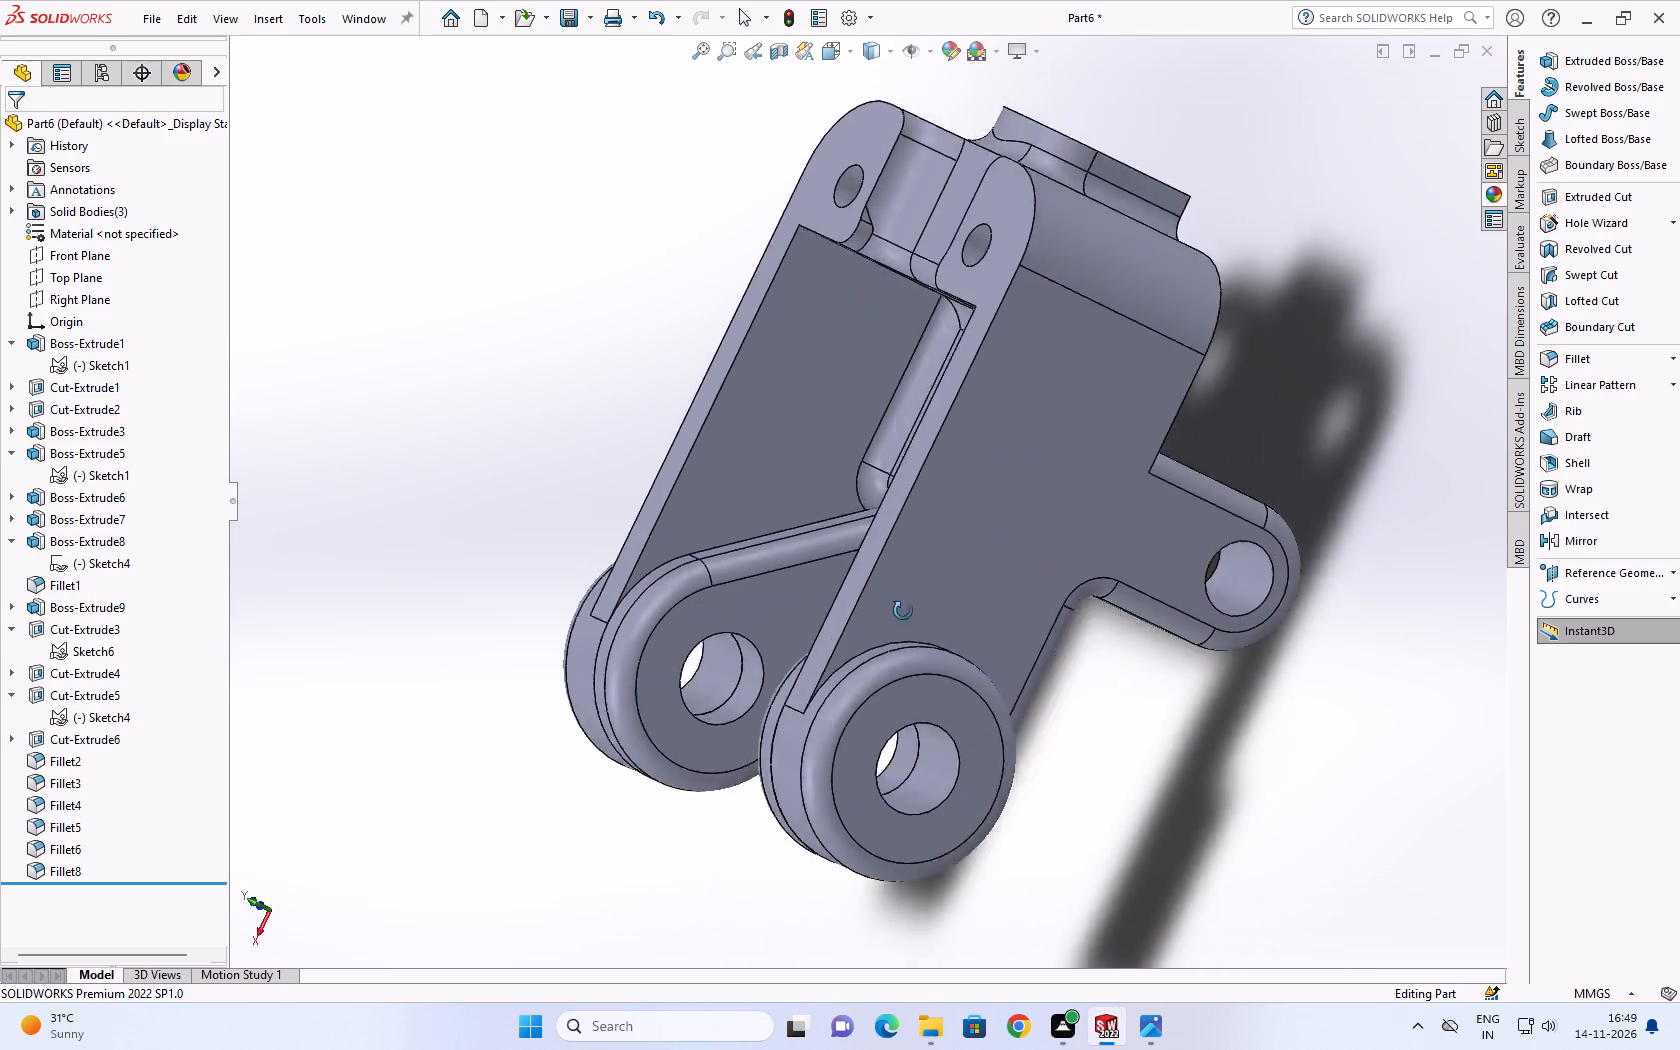
middle_click_drag(903, 611, 905, 846)
scroll(934, 756, "up", 1)
scroll(891, 633, "up", 1)
scroll(1347, 413, "up", 1)
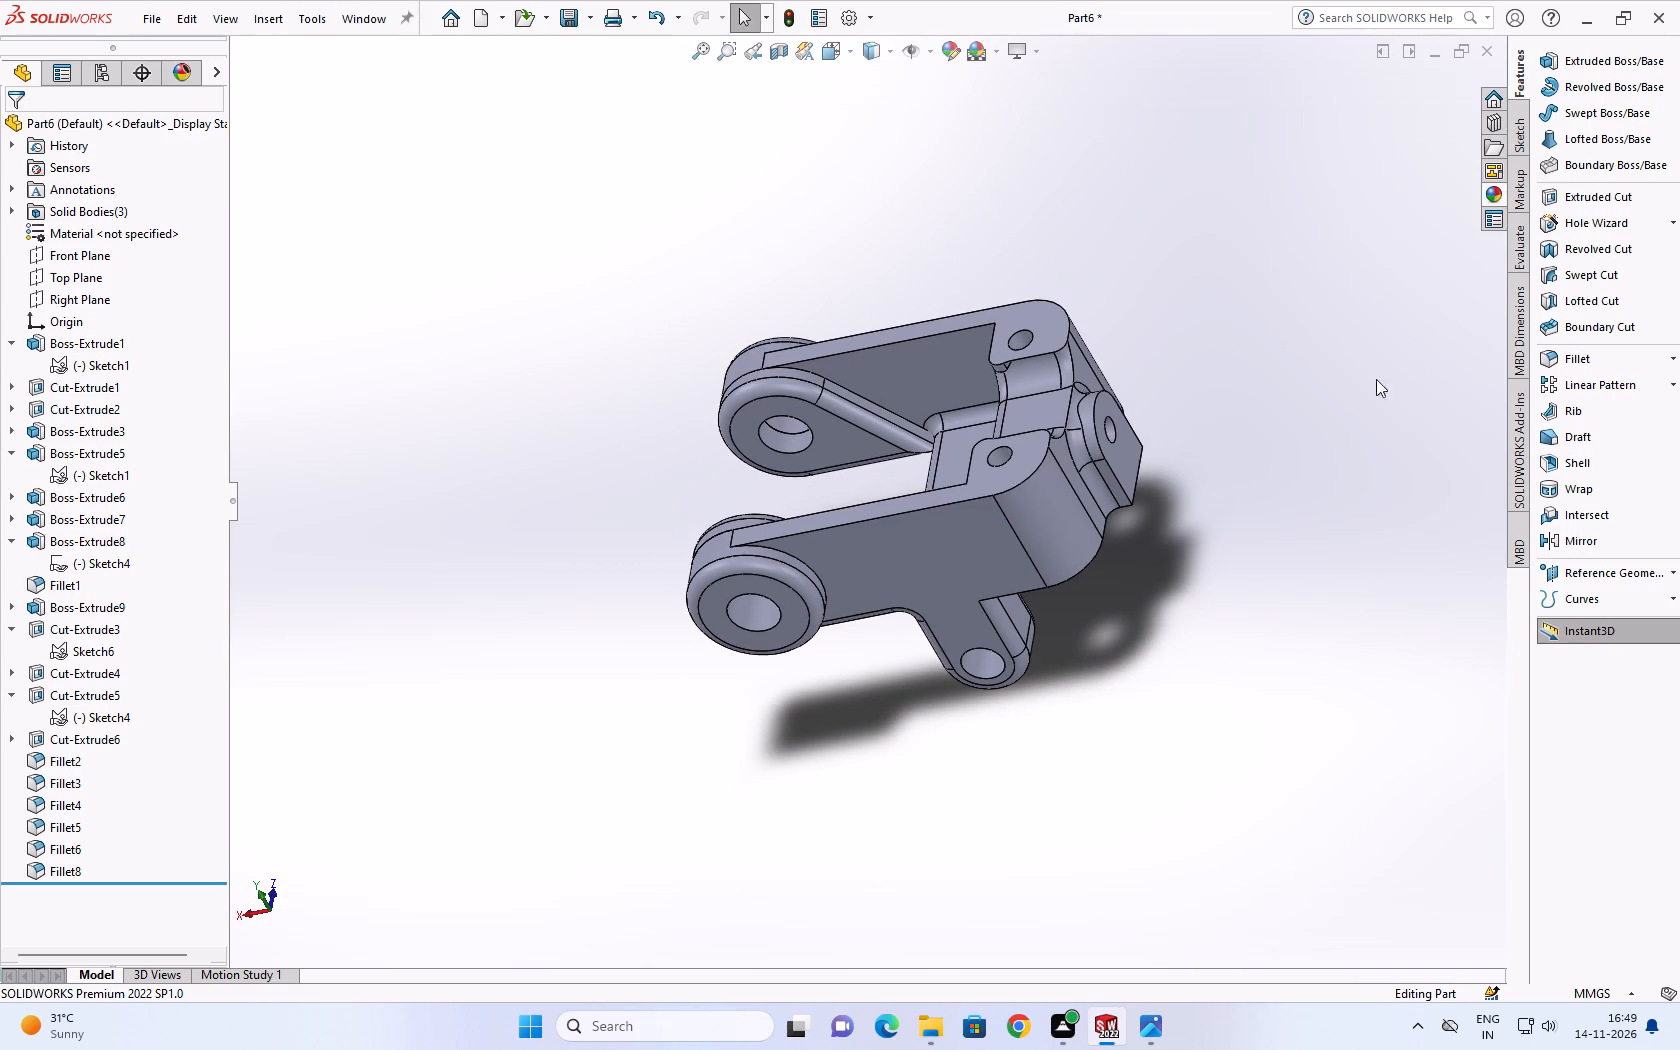
scroll(1361, 391, "down", 1)
scroll(1604, 389, "up", 1)
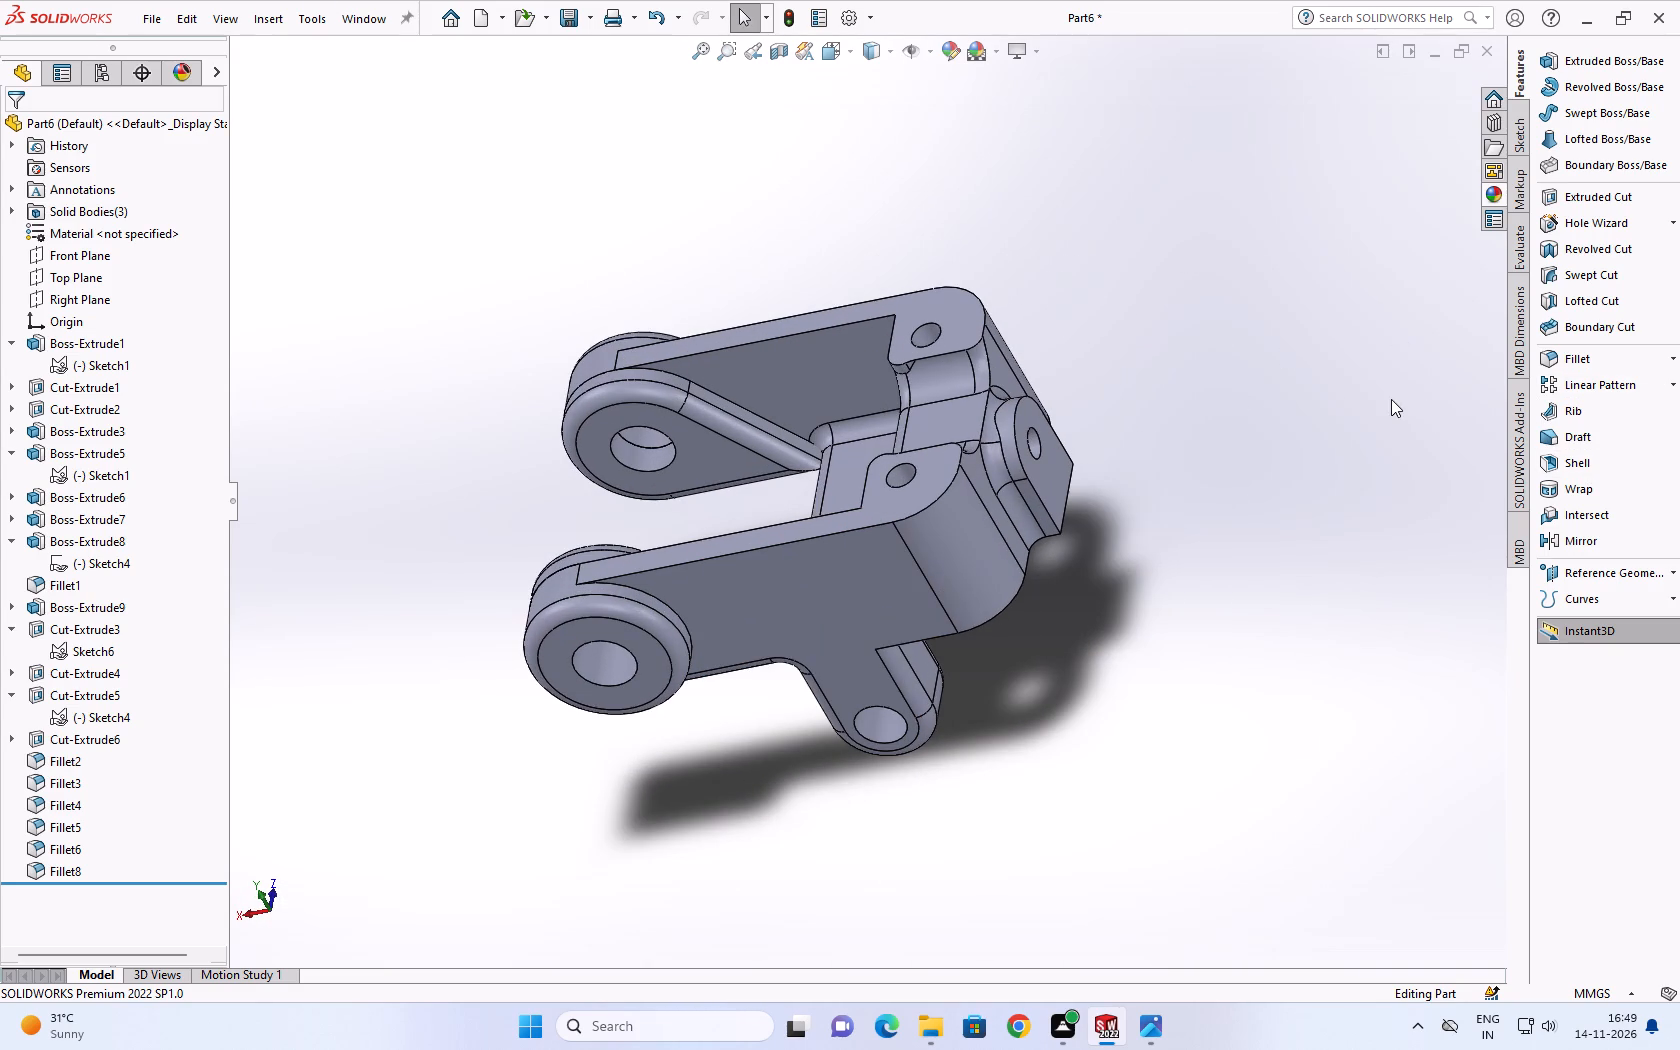
scroll(1391, 399, "down", 1)
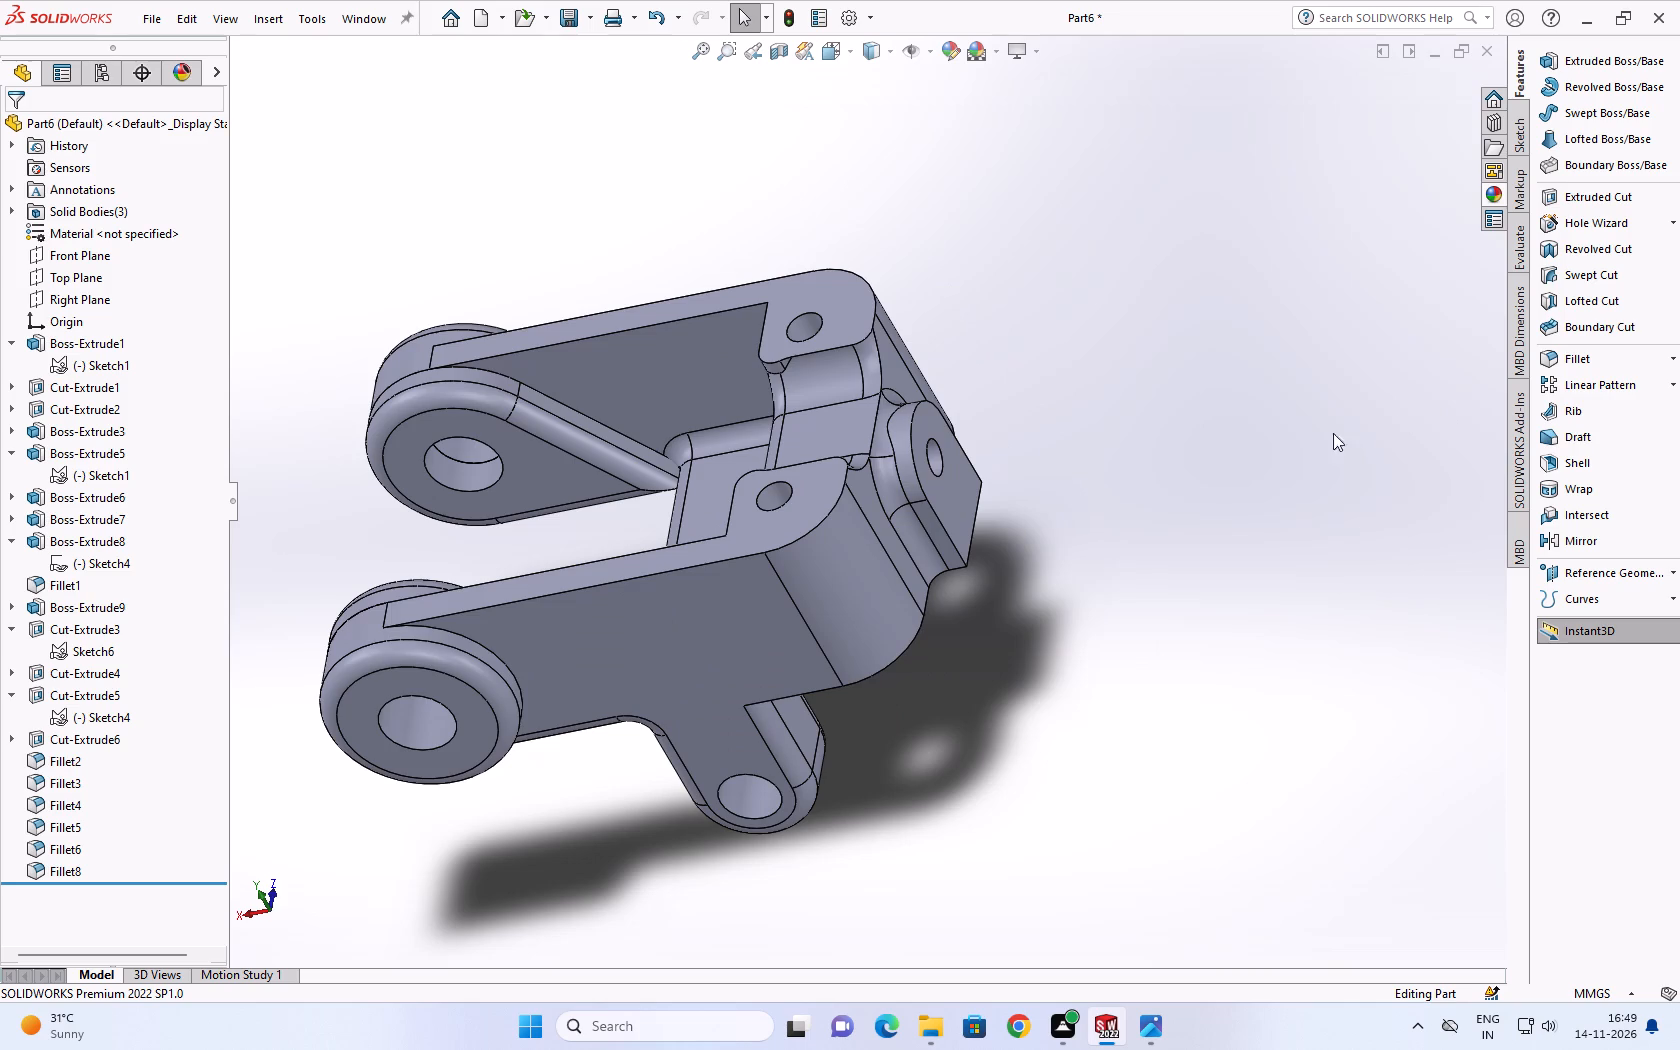
Examine the pocket's filleted floor edges, the hole in its back wall and the rounded notch between the arms.
scroll(1270, 433, "up", 2)
scroll(1186, 450, "down", 1)
scroll(1122, 455, "up", 2)
scroll(1122, 448, "down", 2)
scroll(1088, 477, "up", 4)
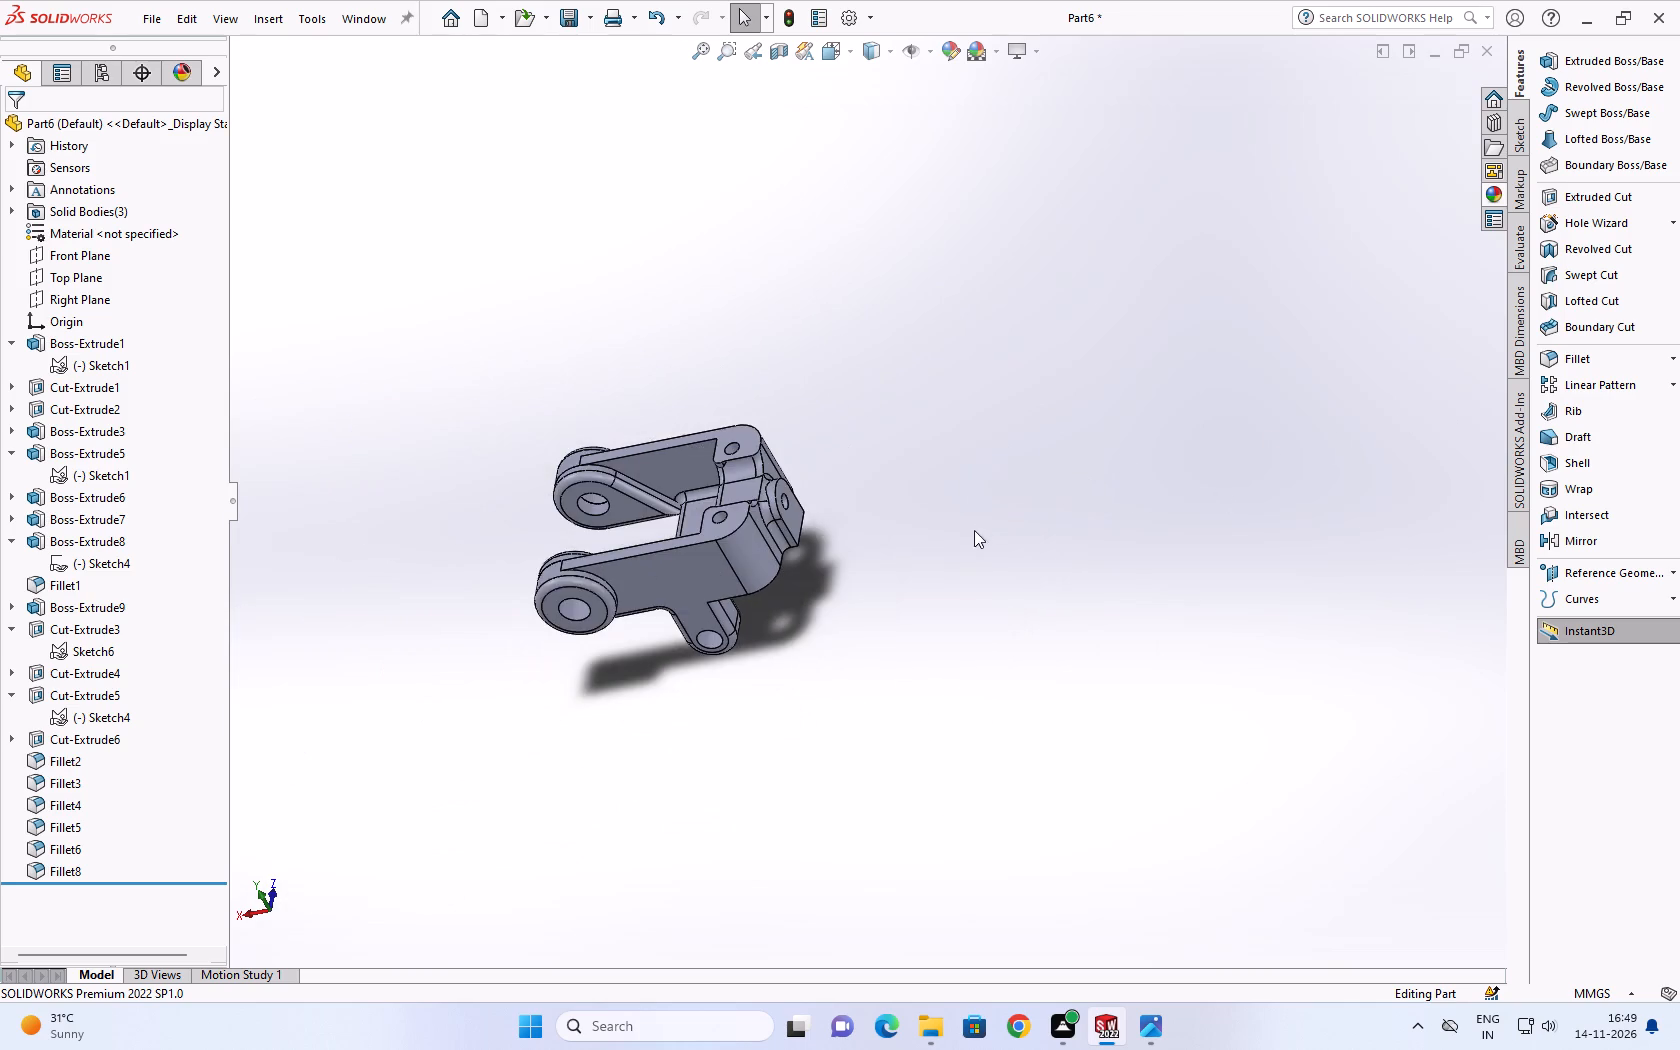
scroll(974, 527, "up", 1)
scroll(974, 520, "down", 4)
scroll(742, 518, "up", 3)
middle_click_drag(594, 557, 838, 584)
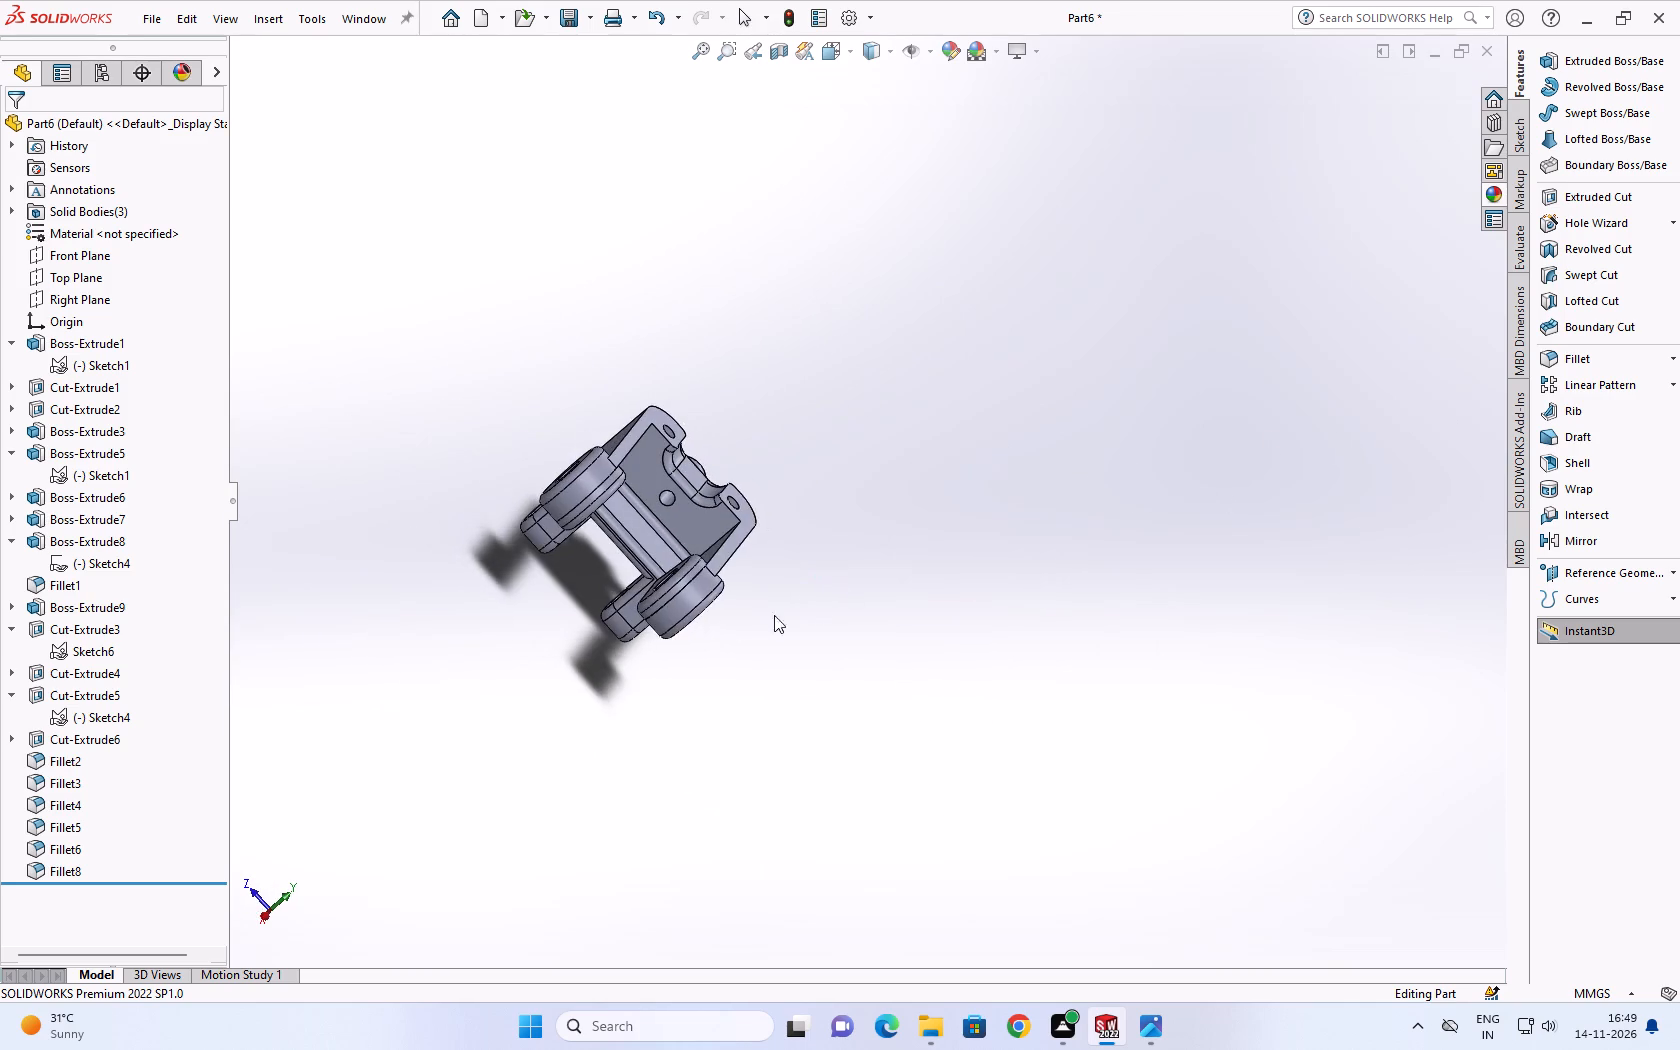
scroll(698, 560, "down", 6)
middle_click_drag(651, 467, 594, 519)
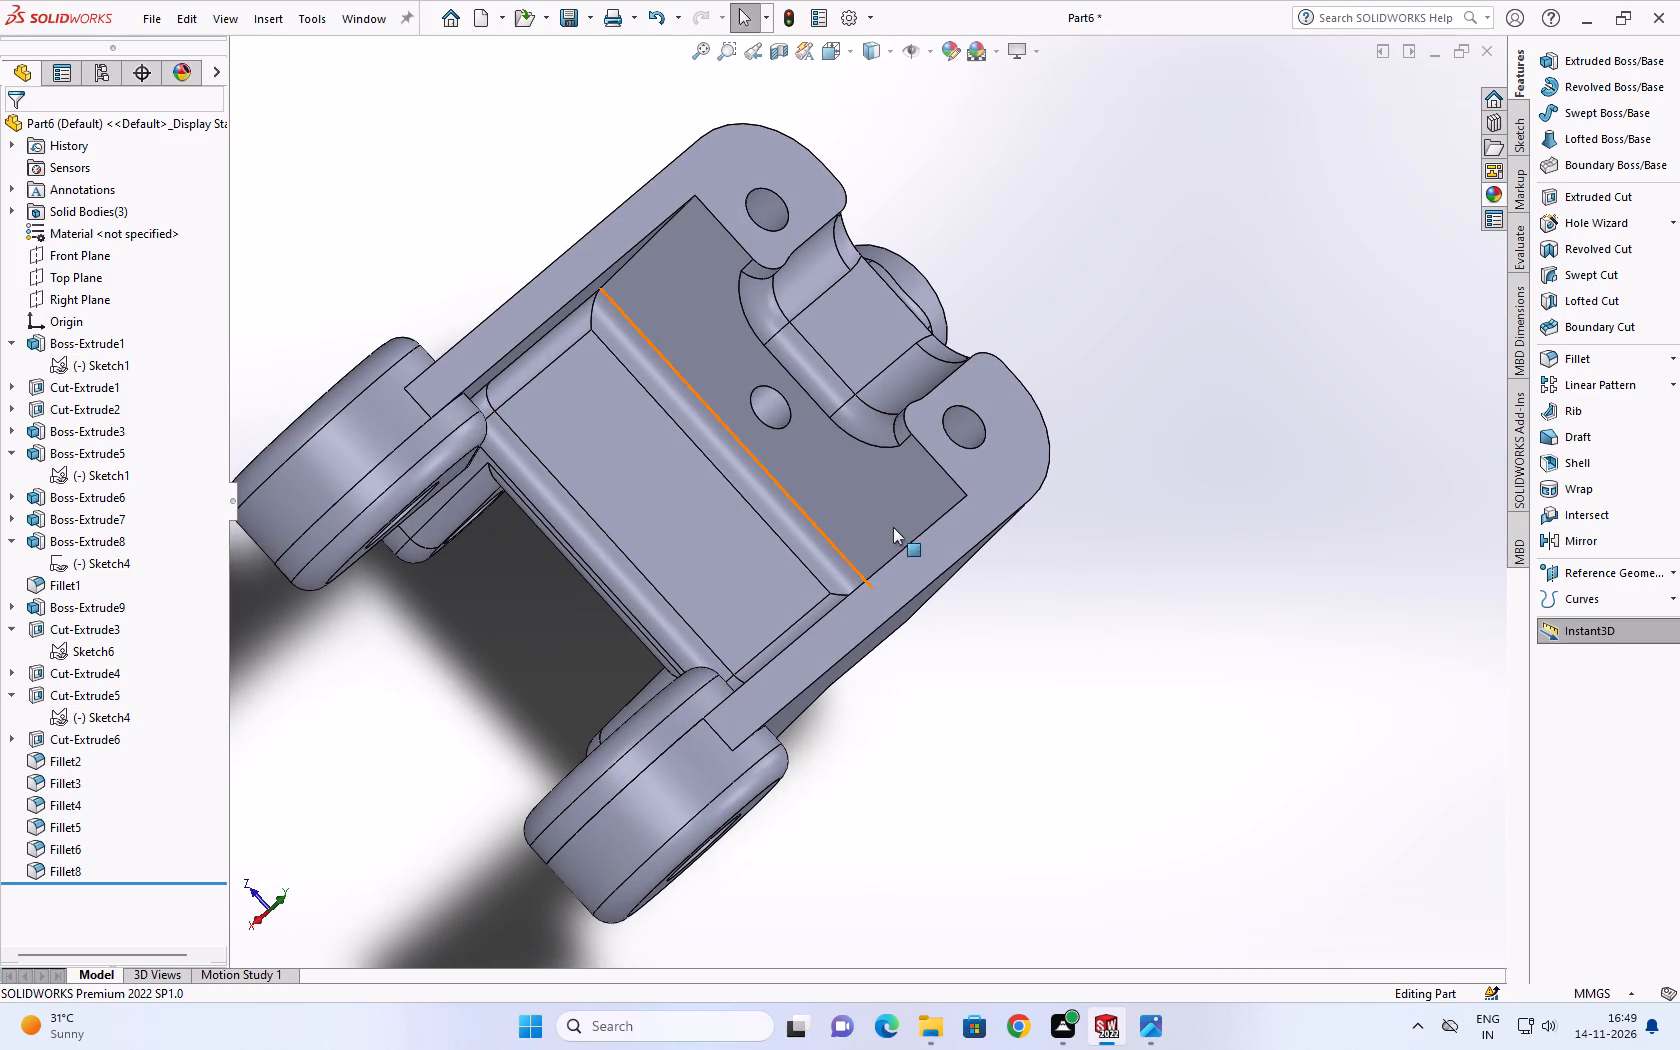
scroll(879, 501, "up", 1)
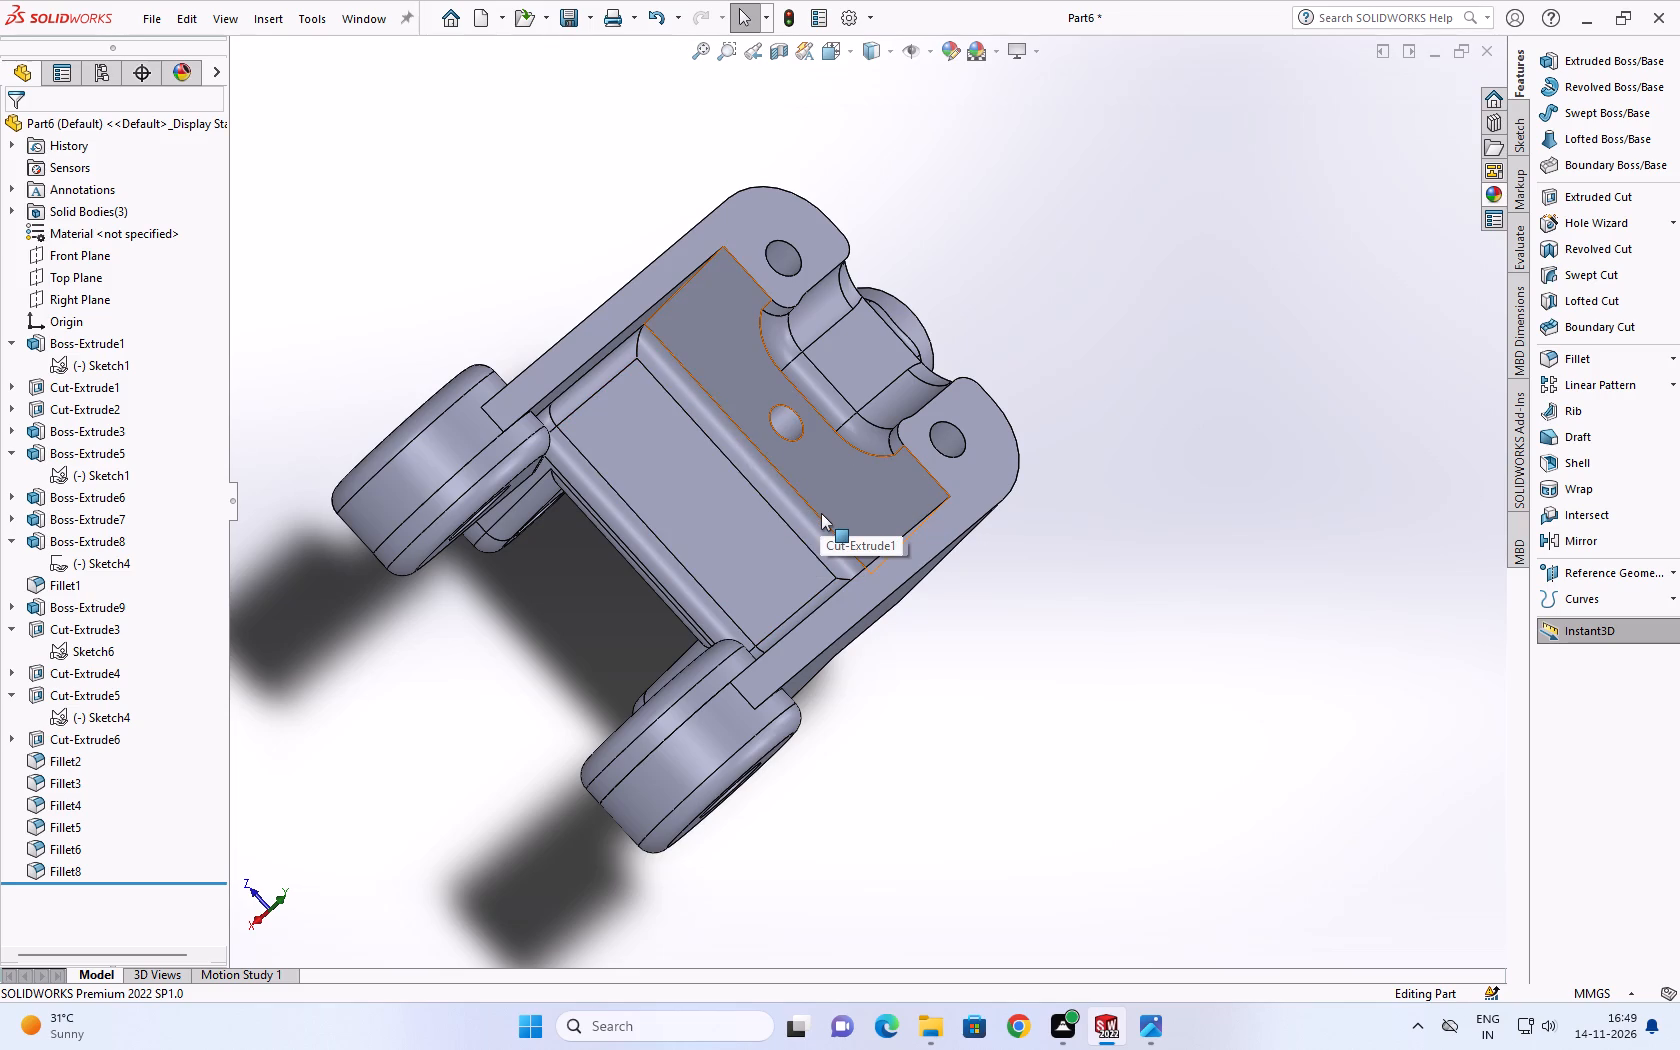
scroll(834, 513, "up", 3)
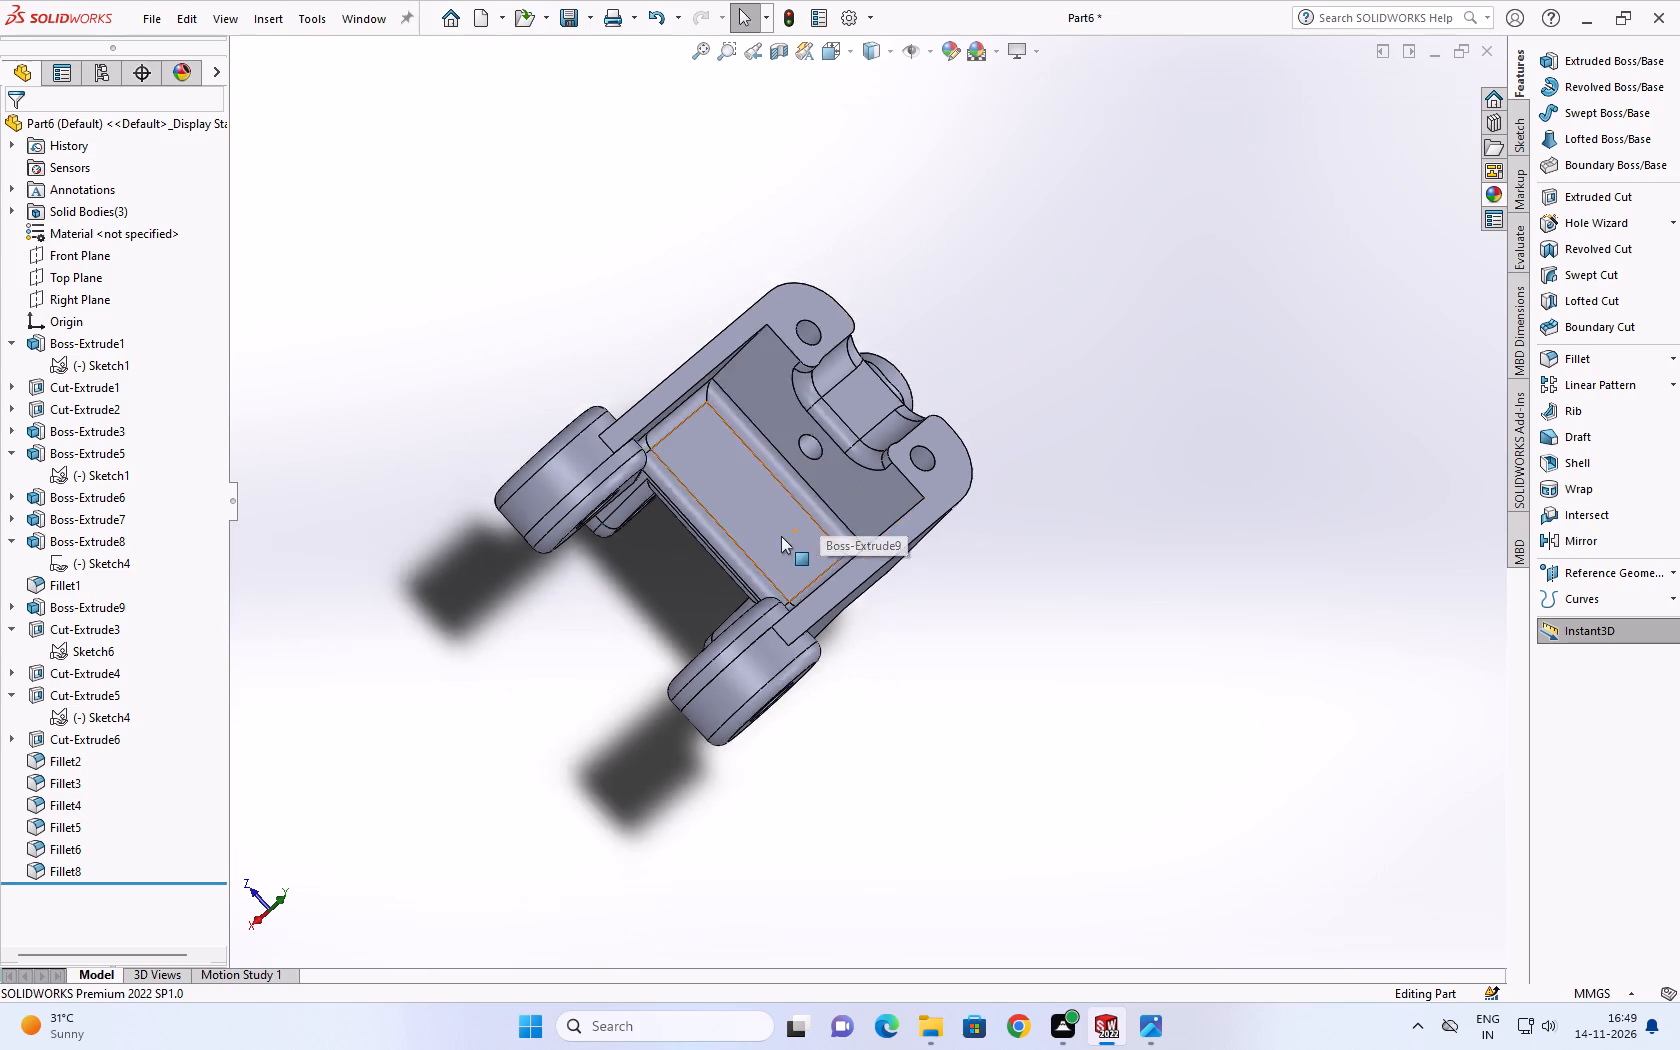
scroll(781, 536, "up", 1)
scroll(776, 457, "down", 2)
middle_click_drag(776, 457, 868, 380)
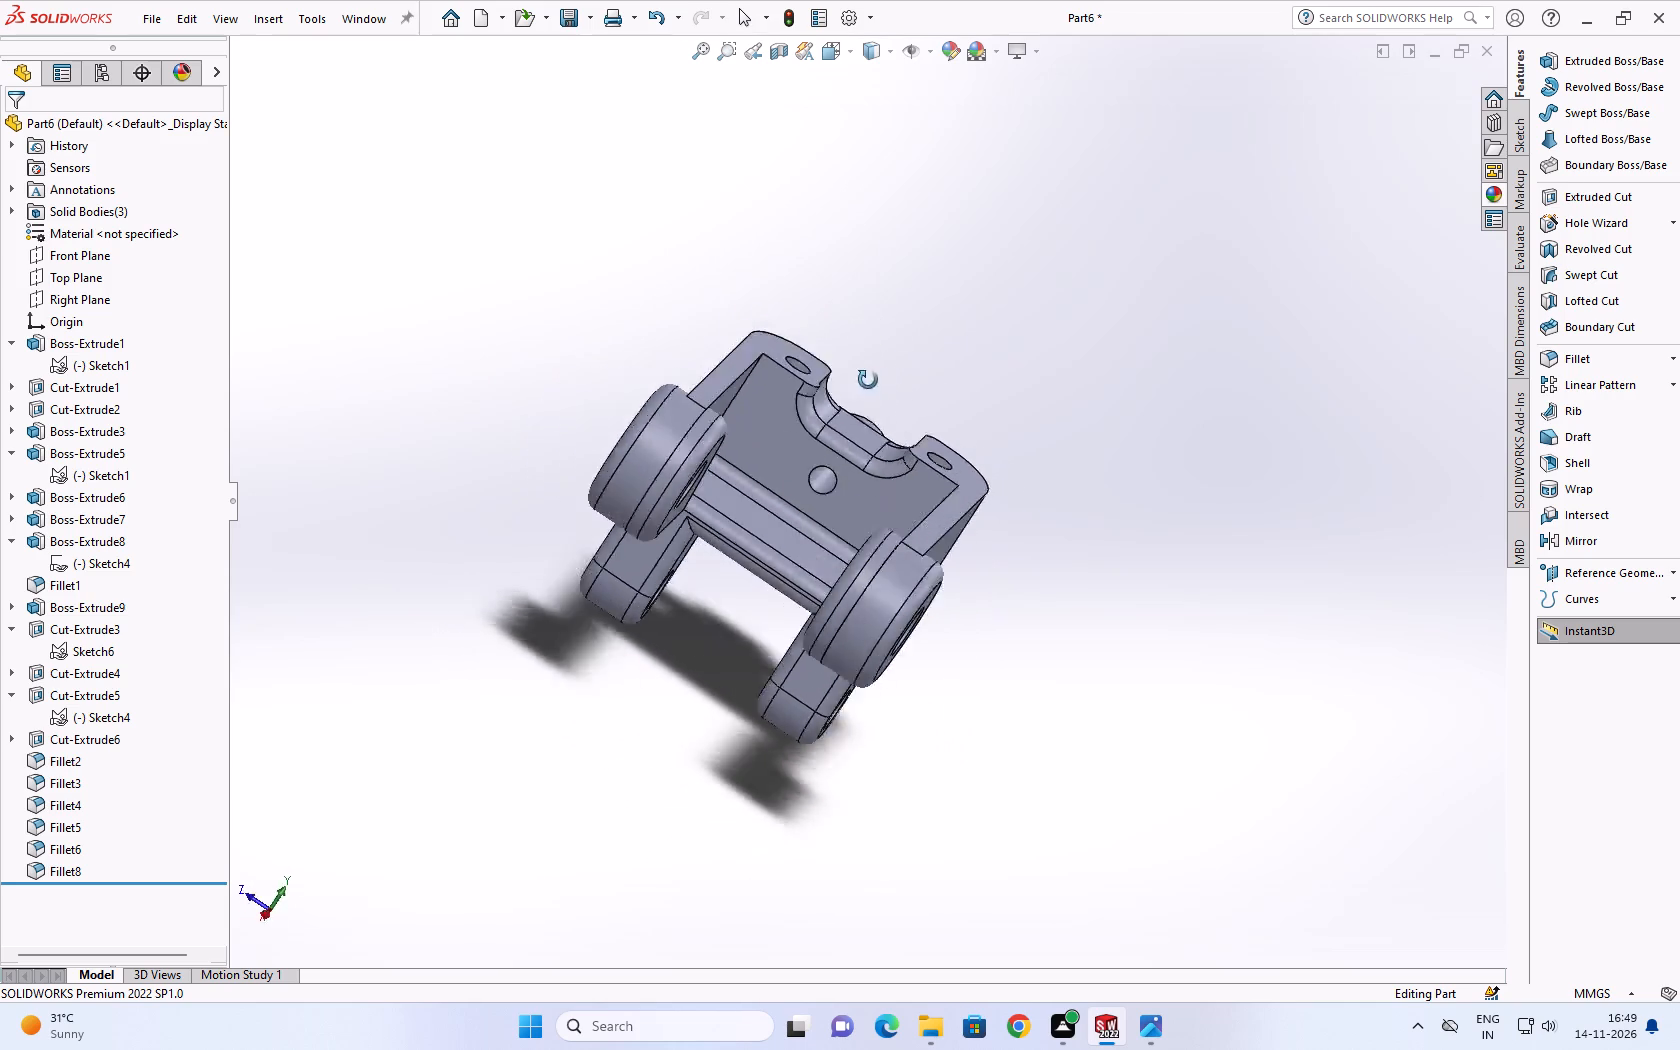
middle_click_drag(868, 380, 755, 649)
scroll(886, 508, "down", 1)
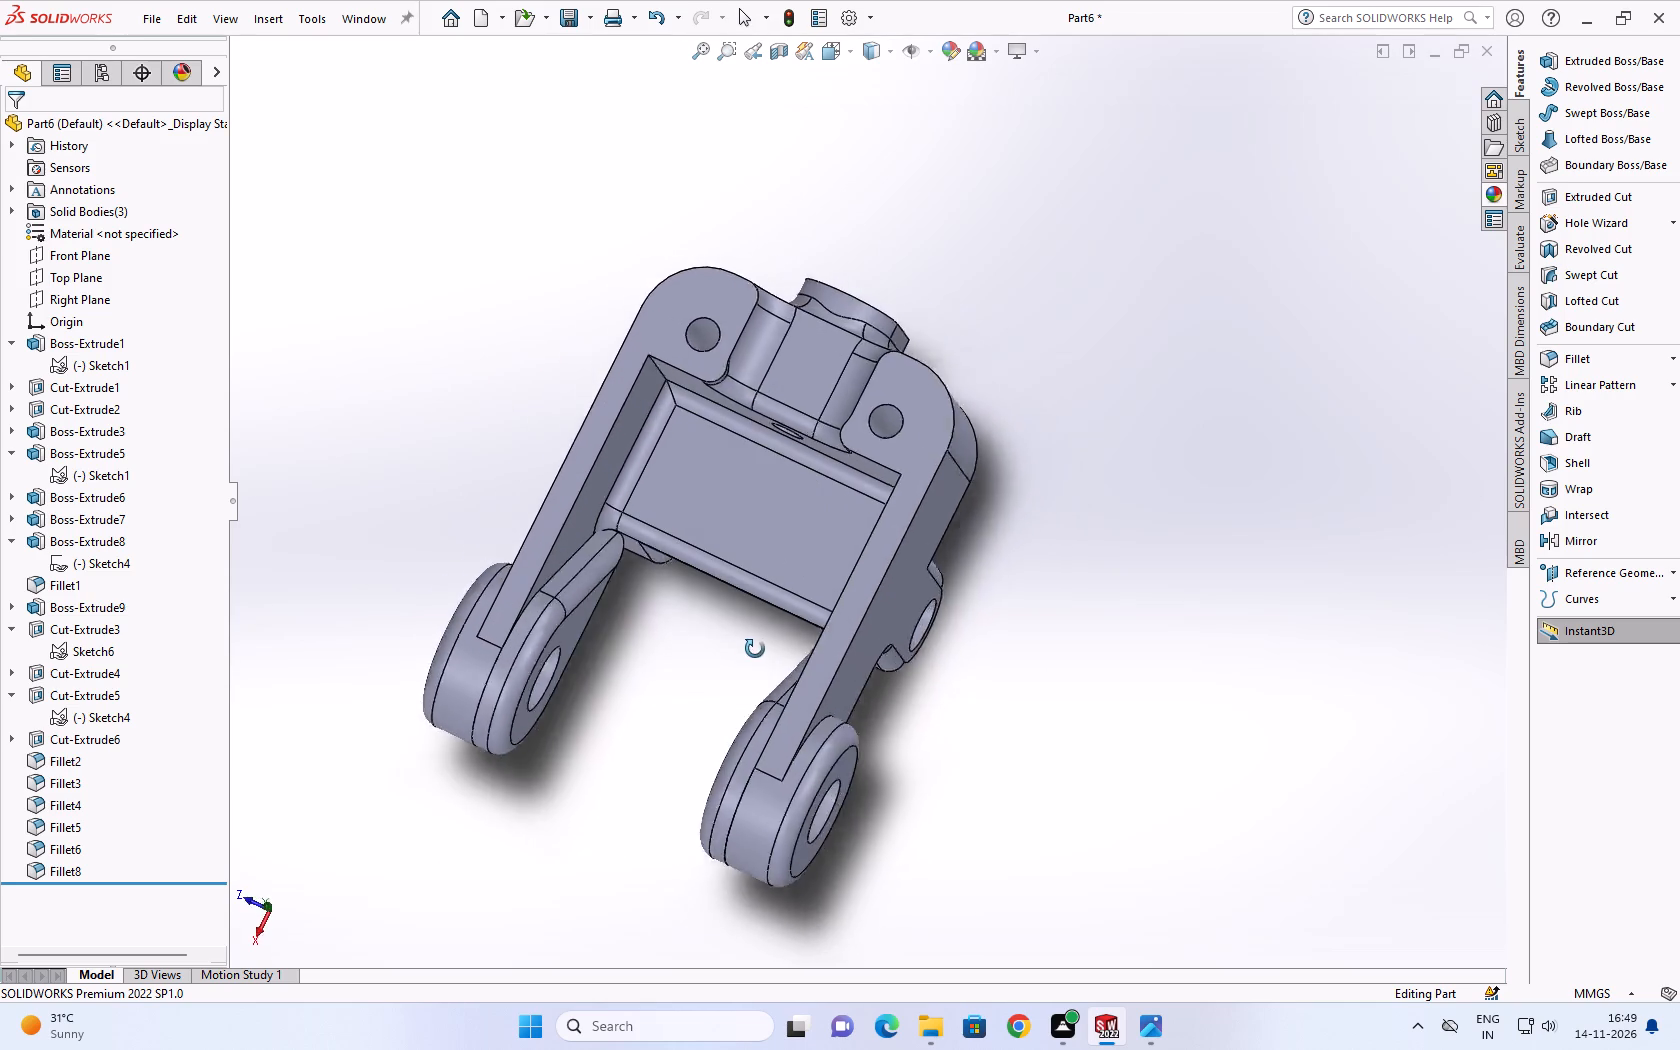
middle_click_drag(755, 649, 774, 663)
scroll(754, 622, "down", 2)
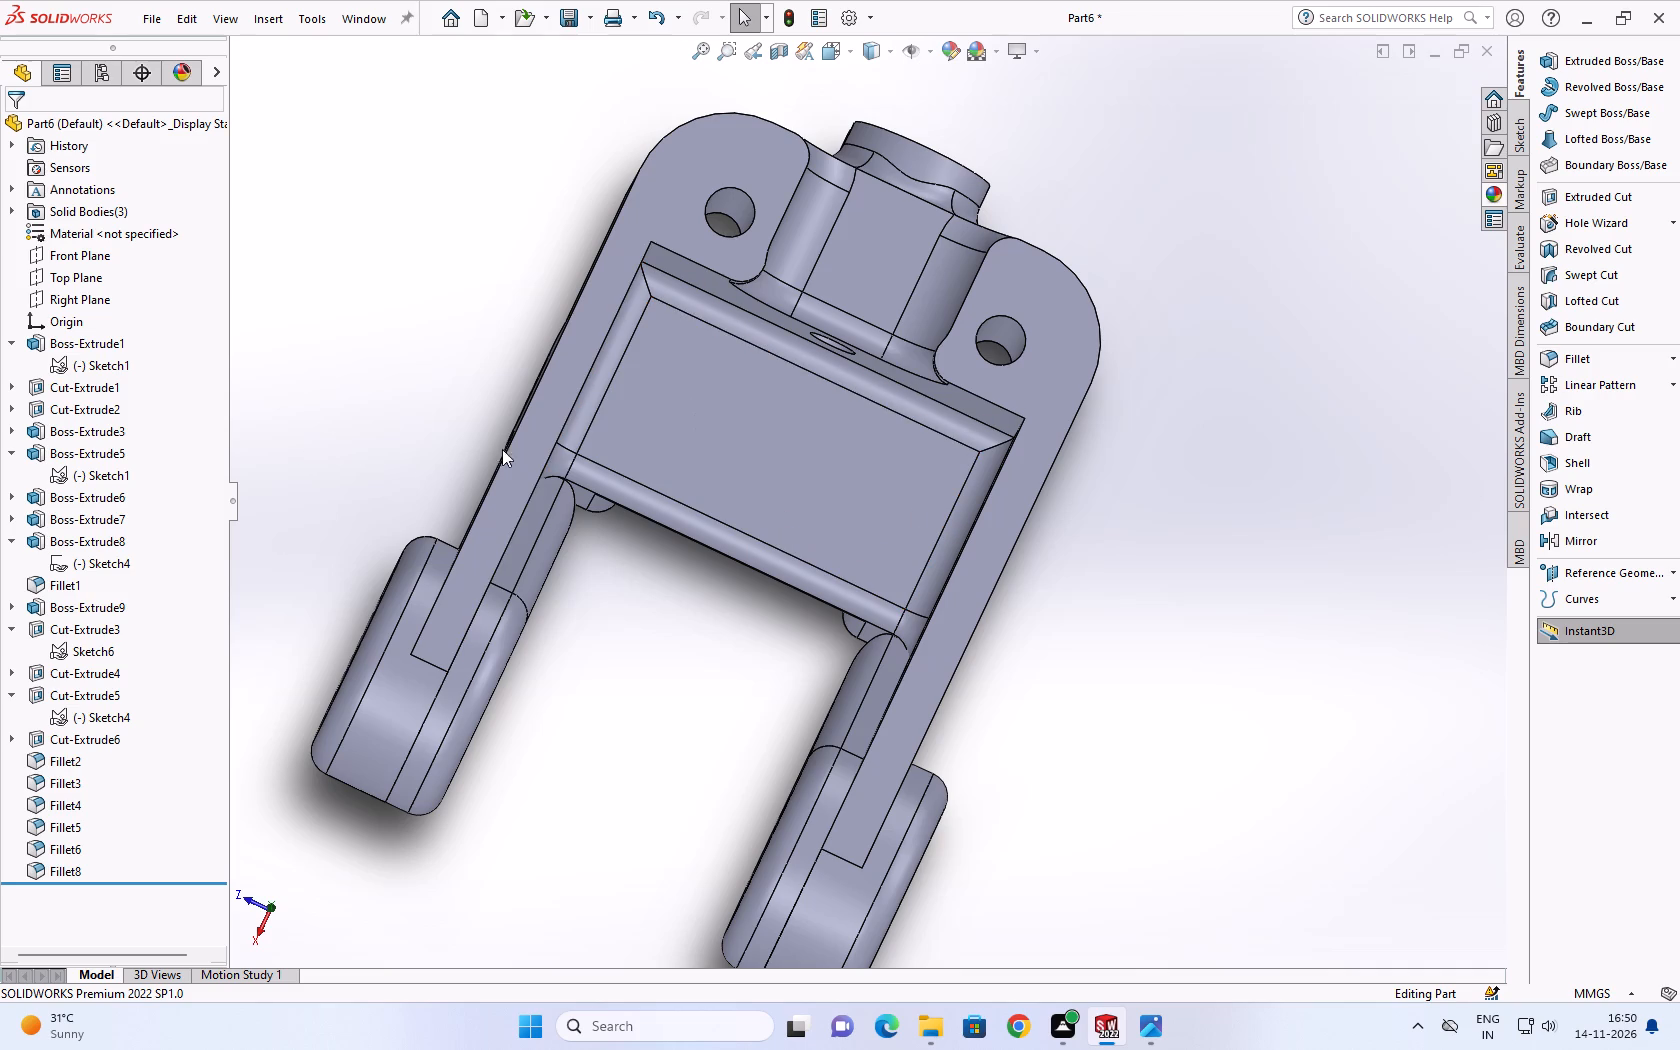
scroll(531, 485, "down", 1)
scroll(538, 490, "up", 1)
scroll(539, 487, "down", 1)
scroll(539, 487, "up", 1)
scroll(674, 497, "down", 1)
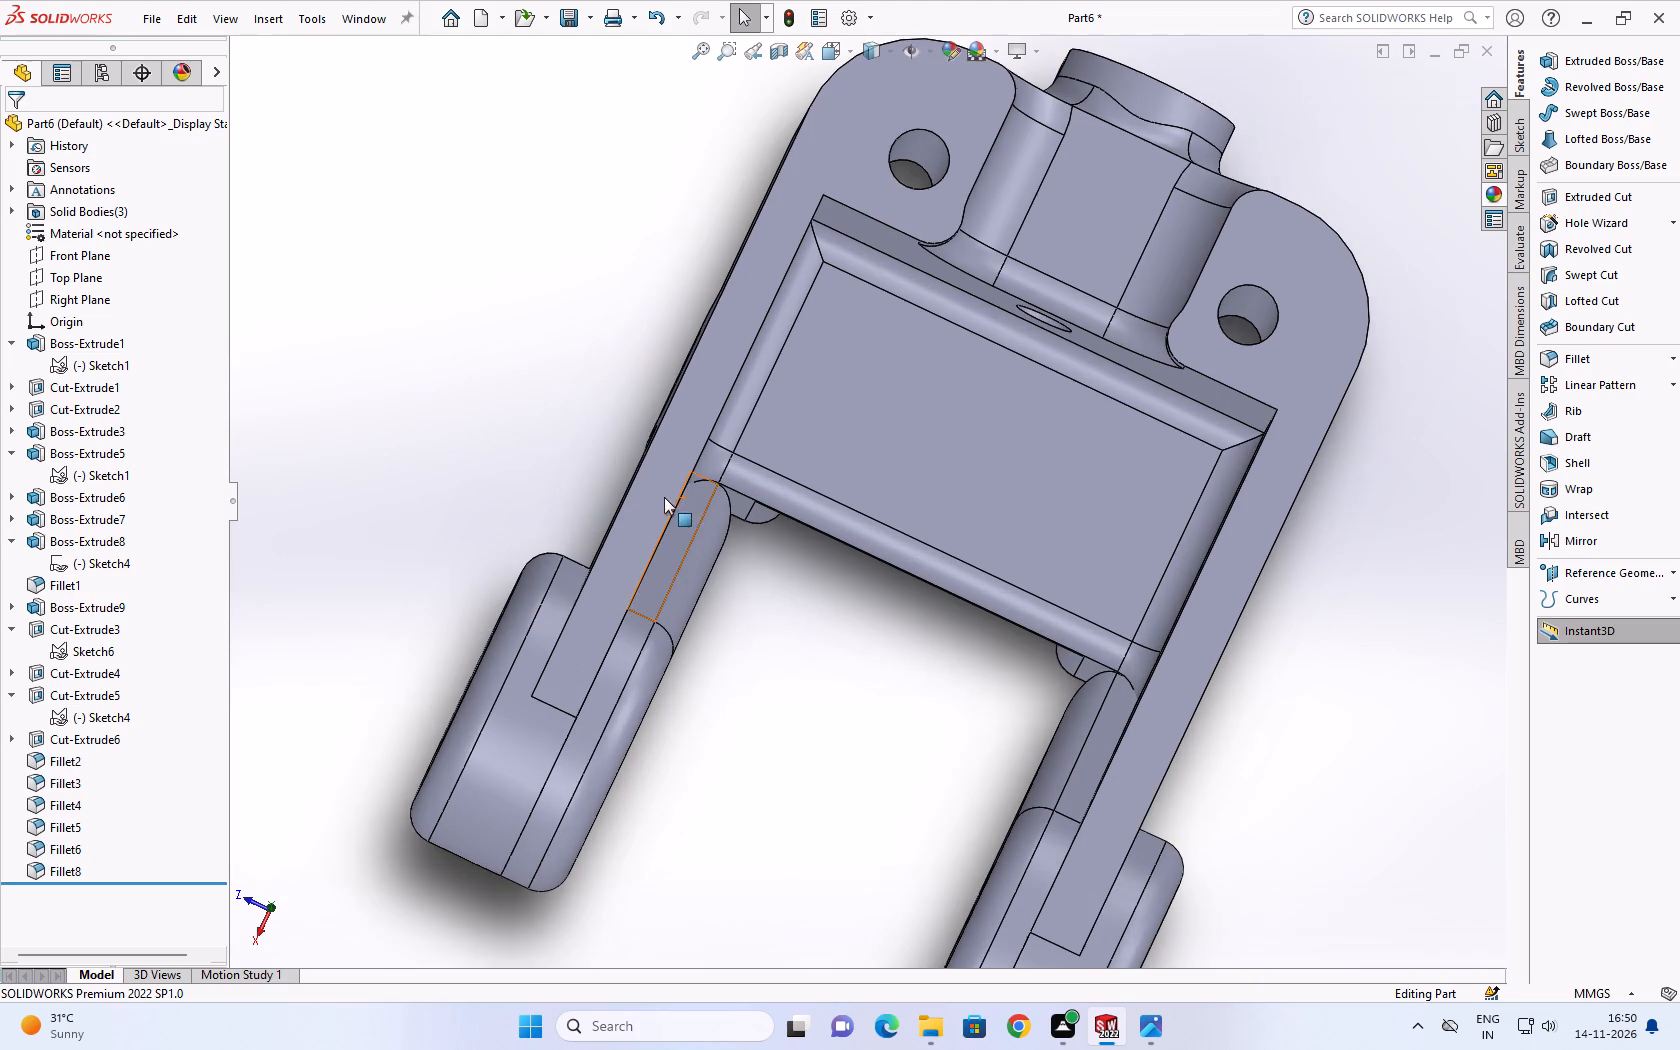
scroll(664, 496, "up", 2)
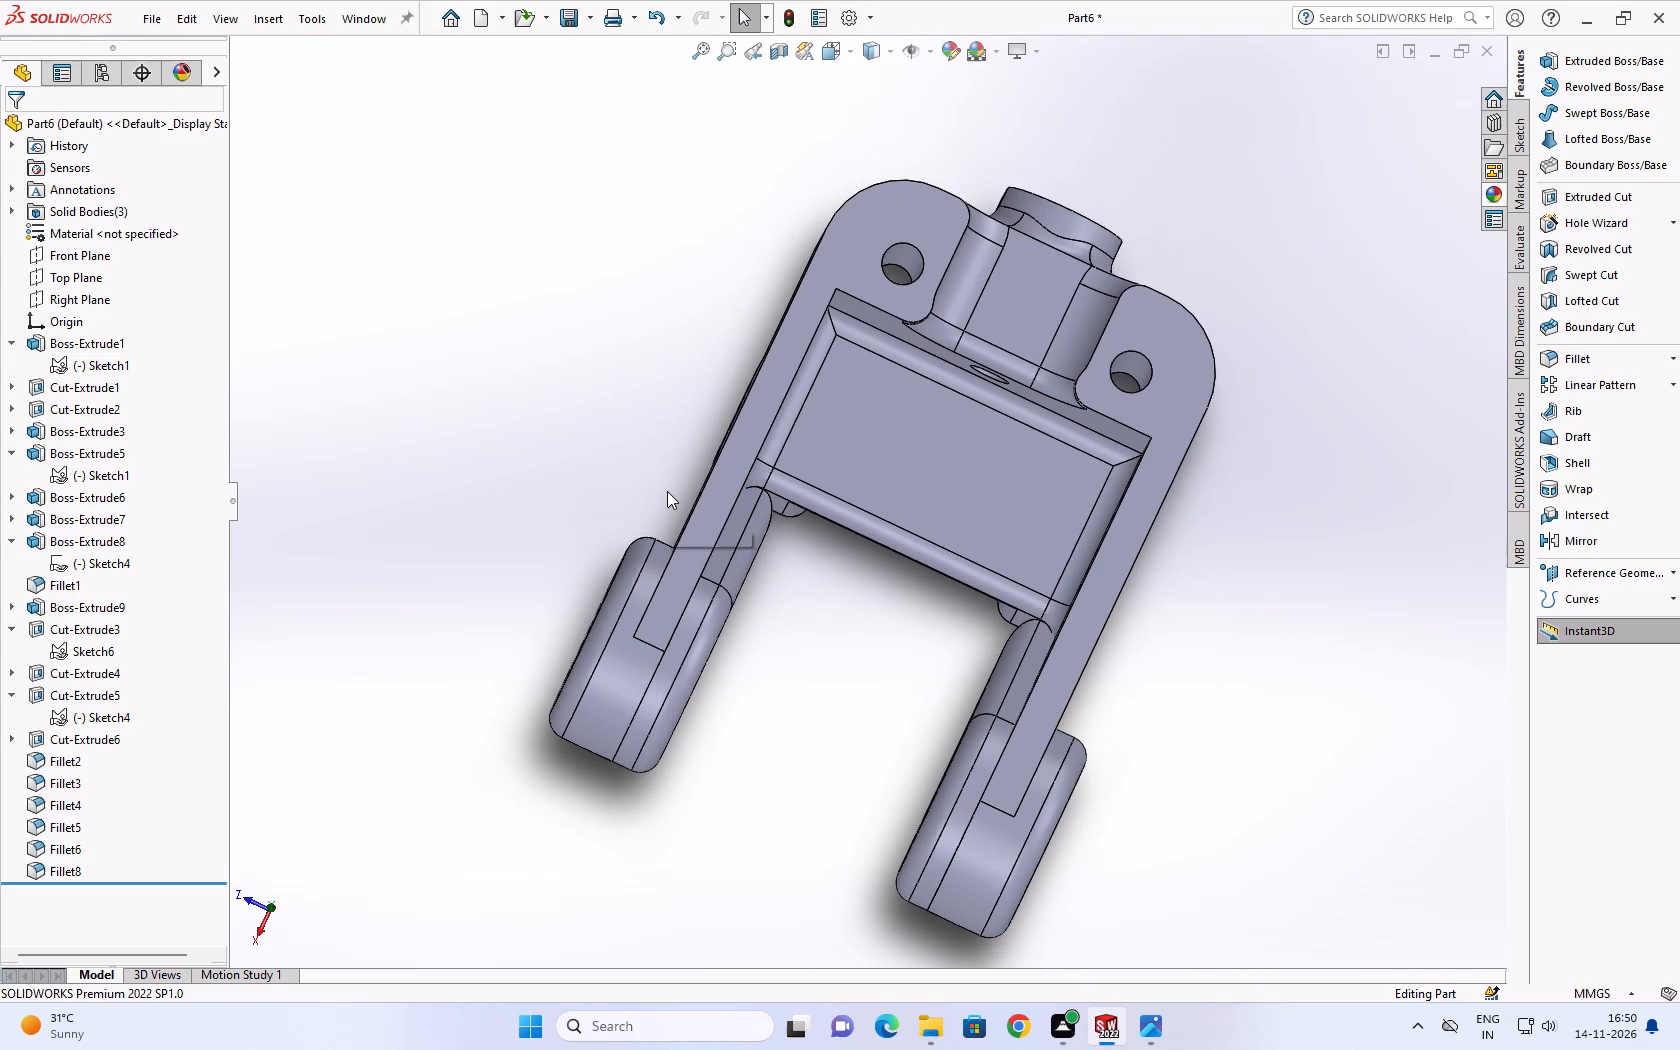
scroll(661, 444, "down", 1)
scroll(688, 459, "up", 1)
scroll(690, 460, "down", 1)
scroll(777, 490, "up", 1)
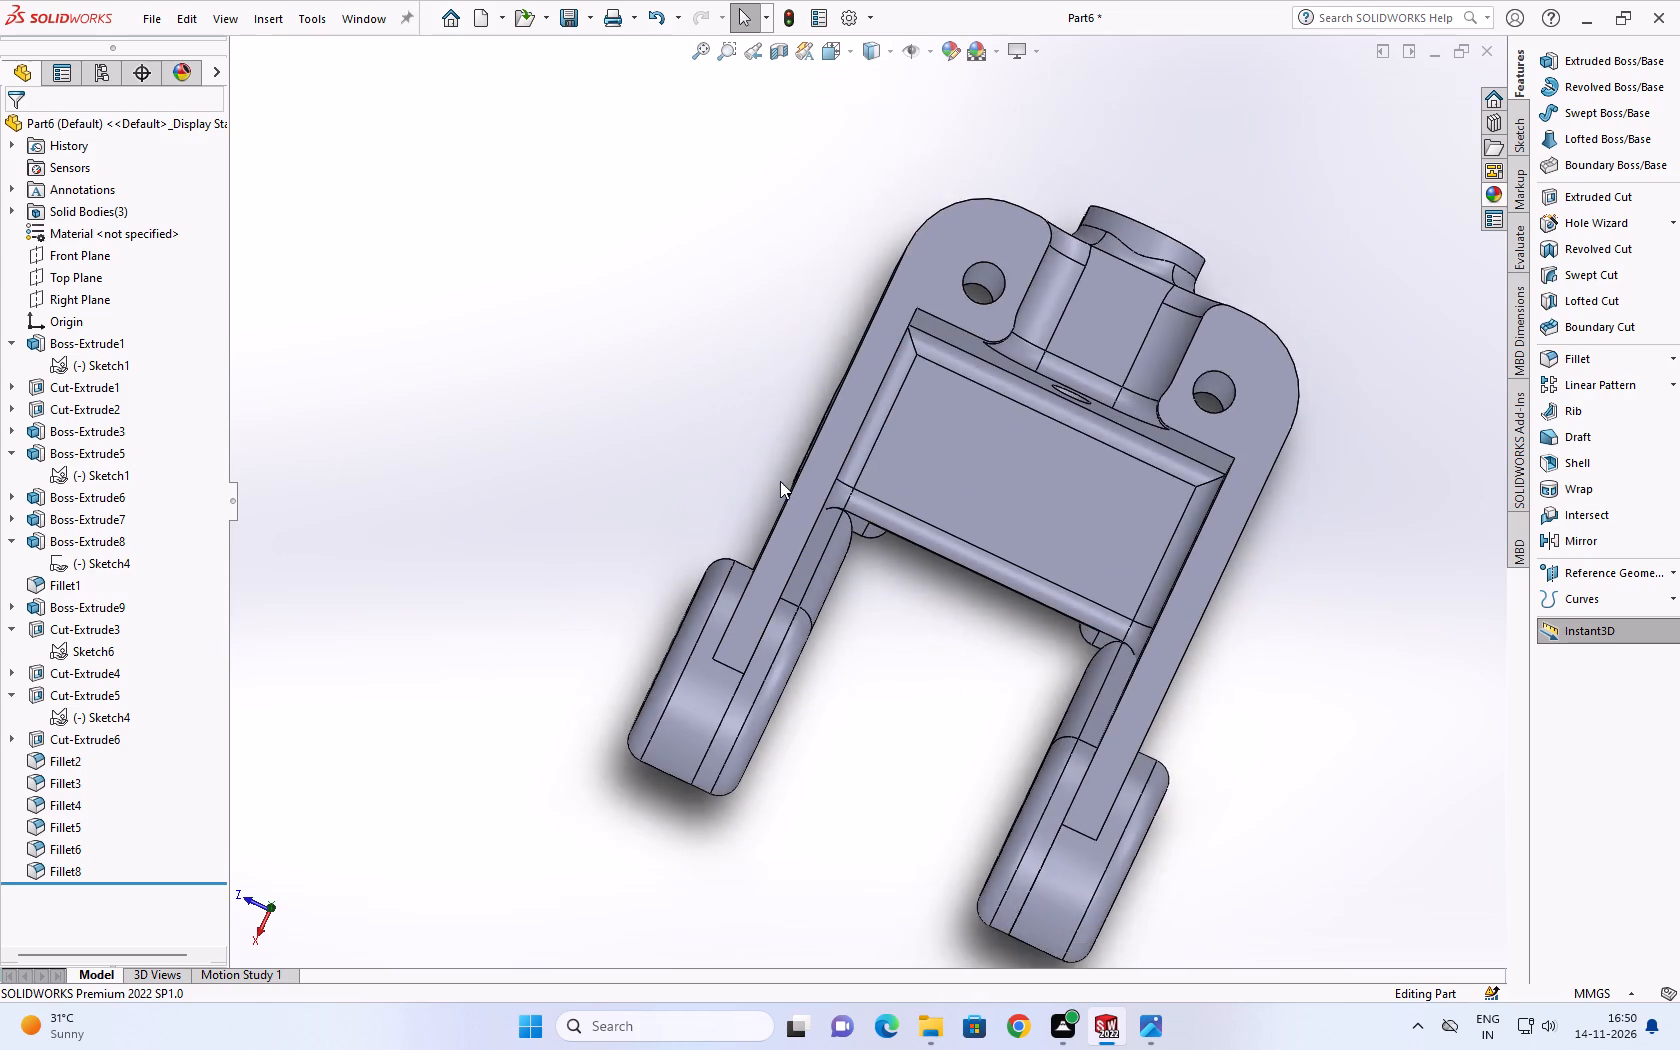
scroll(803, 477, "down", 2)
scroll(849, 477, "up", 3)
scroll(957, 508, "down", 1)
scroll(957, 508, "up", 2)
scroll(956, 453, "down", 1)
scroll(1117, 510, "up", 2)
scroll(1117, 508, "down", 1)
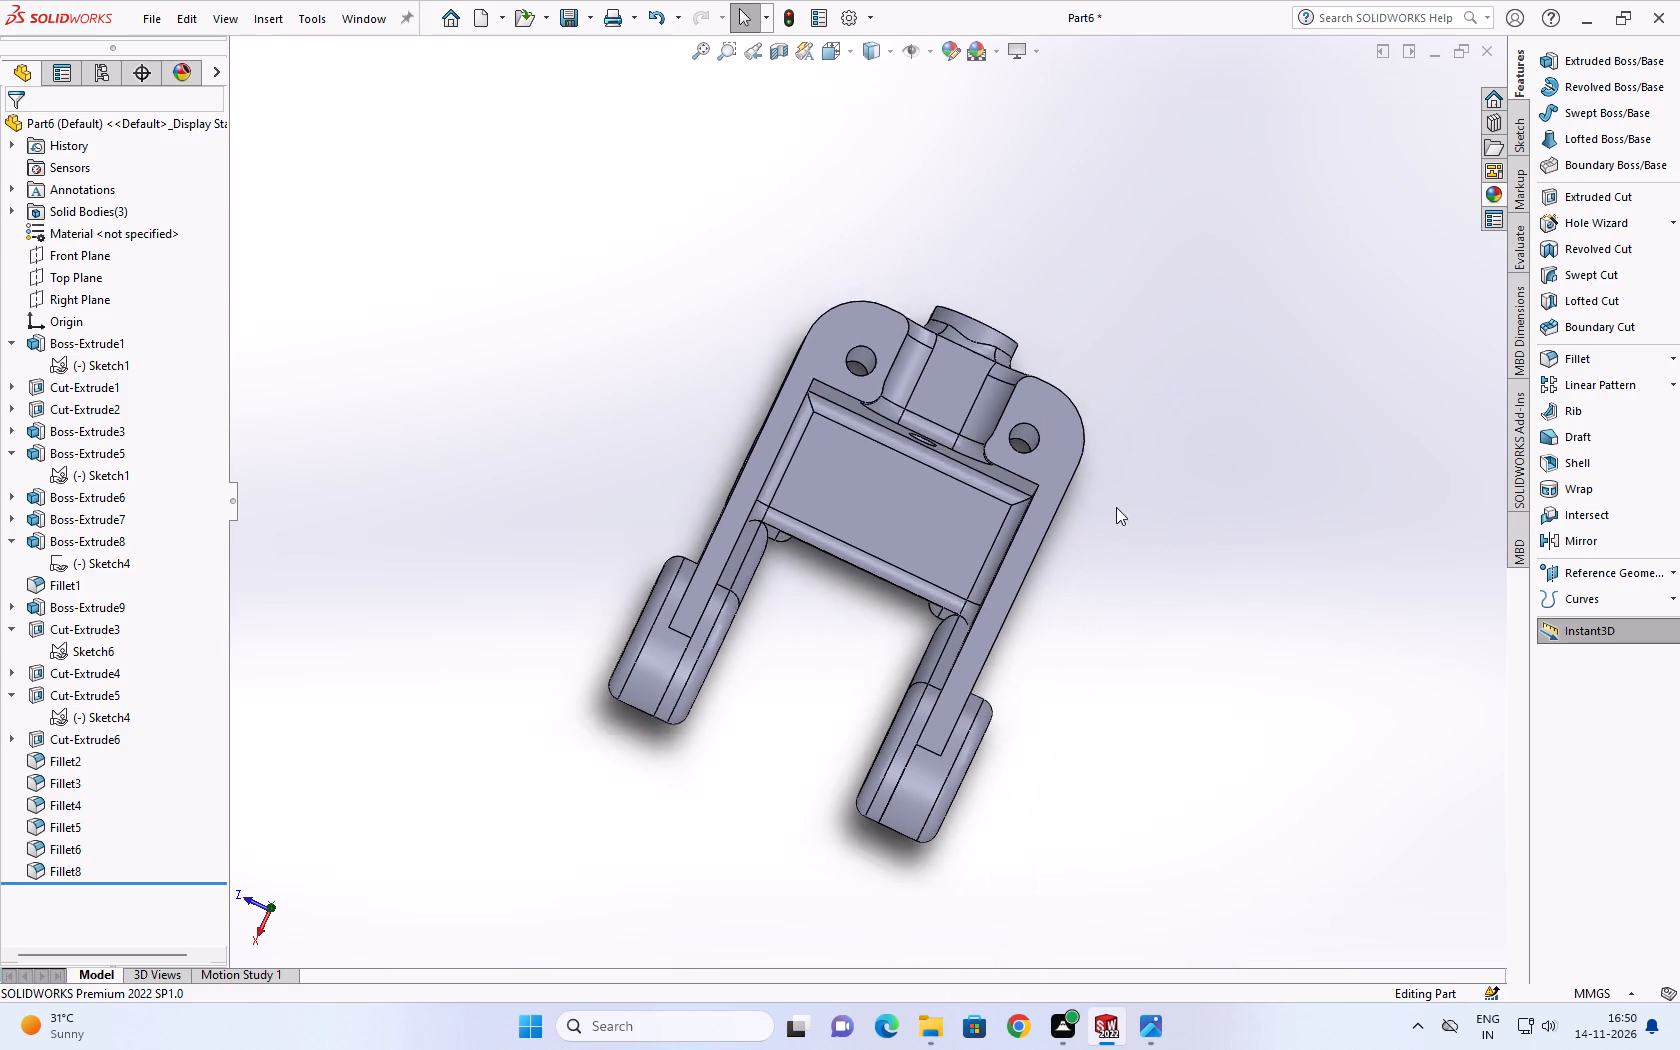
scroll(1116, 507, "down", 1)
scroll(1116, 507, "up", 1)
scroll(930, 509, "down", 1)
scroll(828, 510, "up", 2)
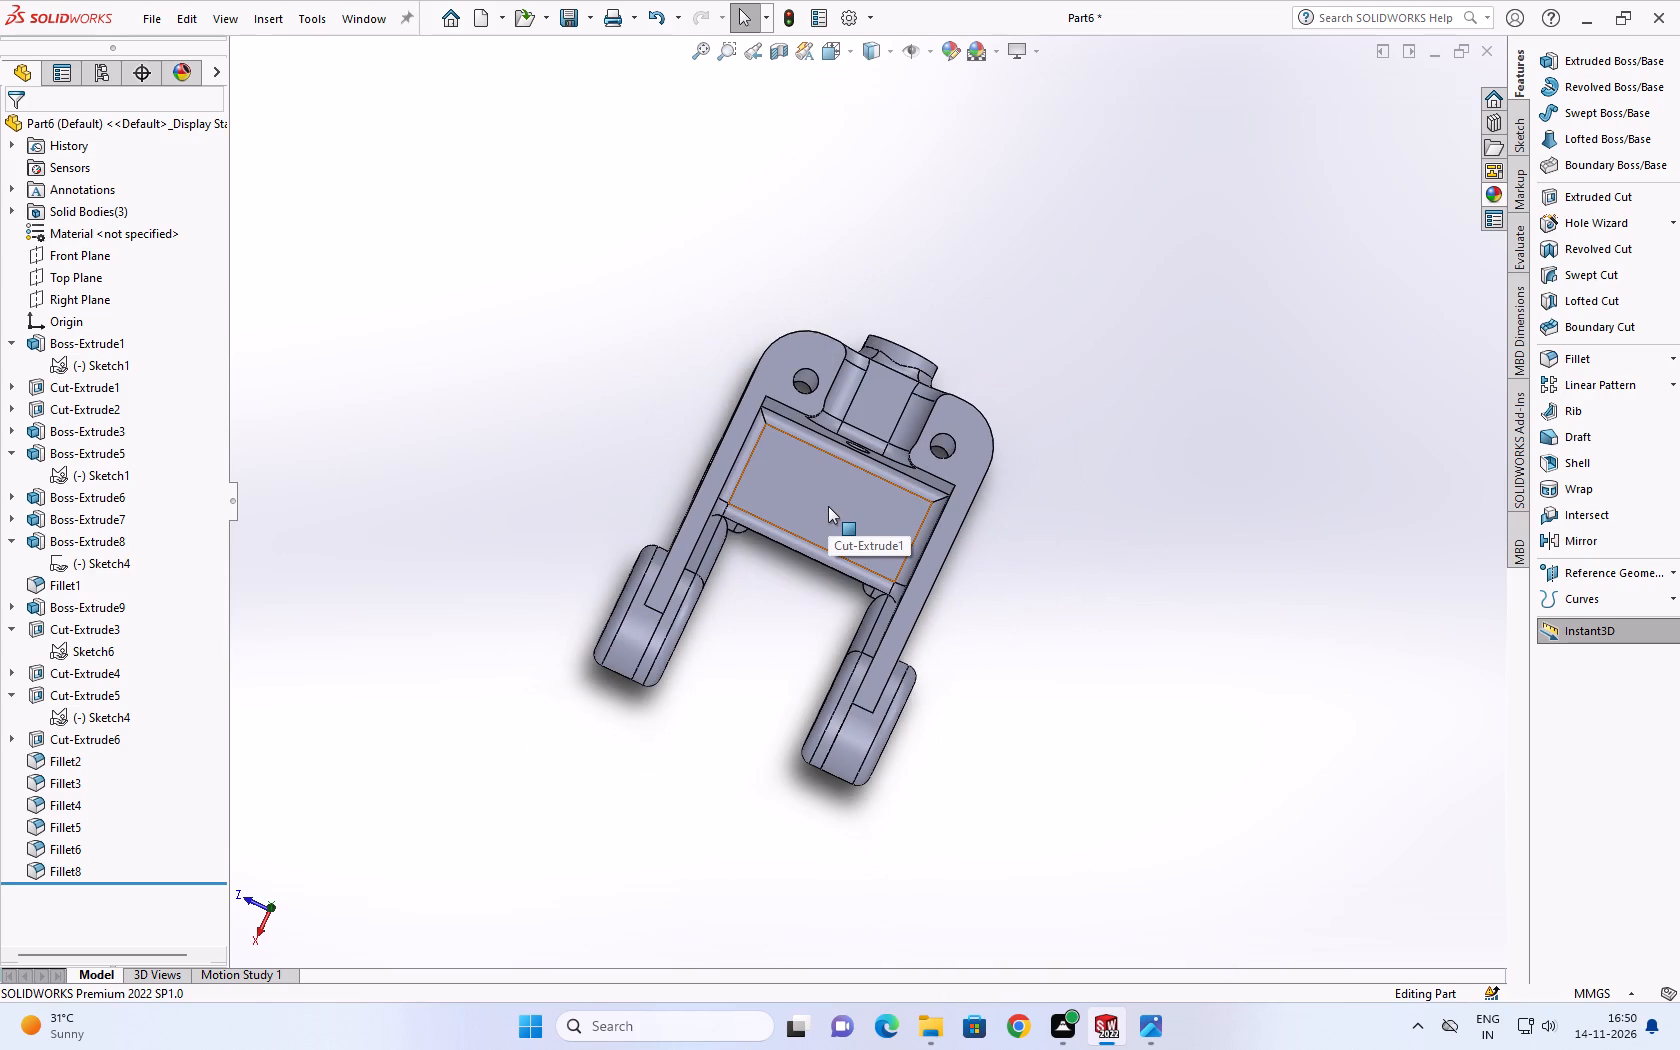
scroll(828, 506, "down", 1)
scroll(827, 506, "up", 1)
Examine the fork's pocket walls, arm bosses and the flat top face along the arm.
middle_click_drag(827, 506, 811, 463)
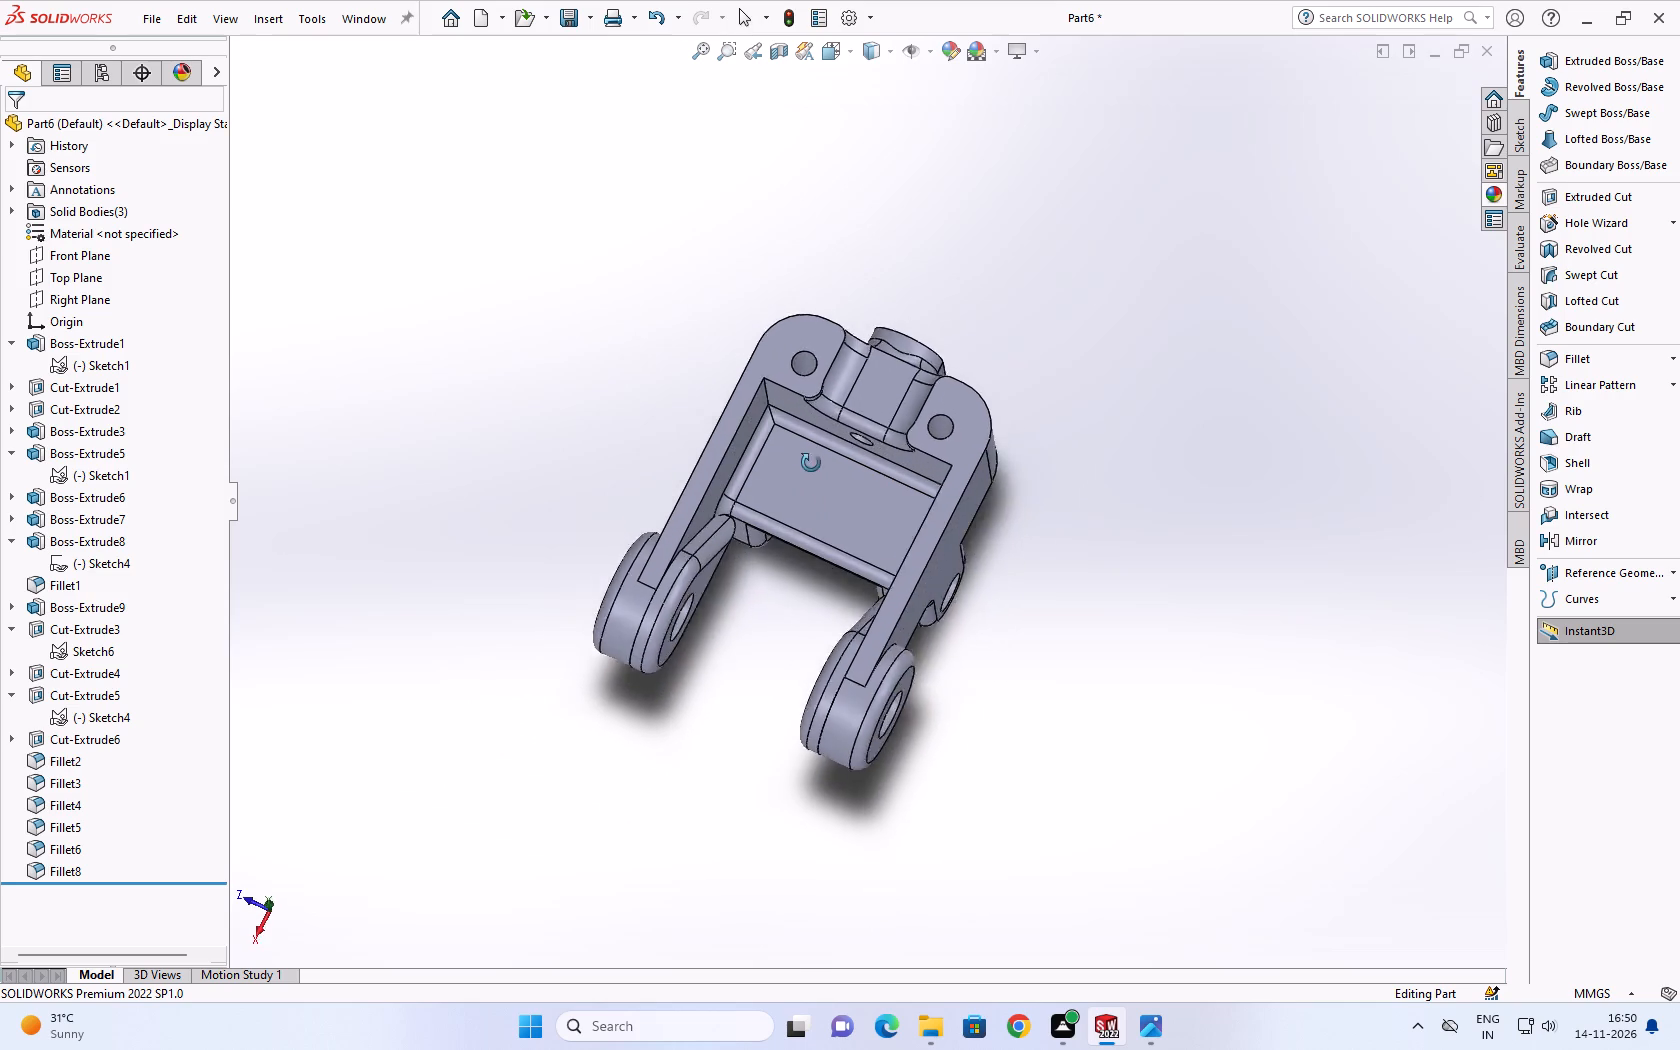
middle_click_drag(811, 463, 745, 469)
scroll(740, 483, "down", 2)
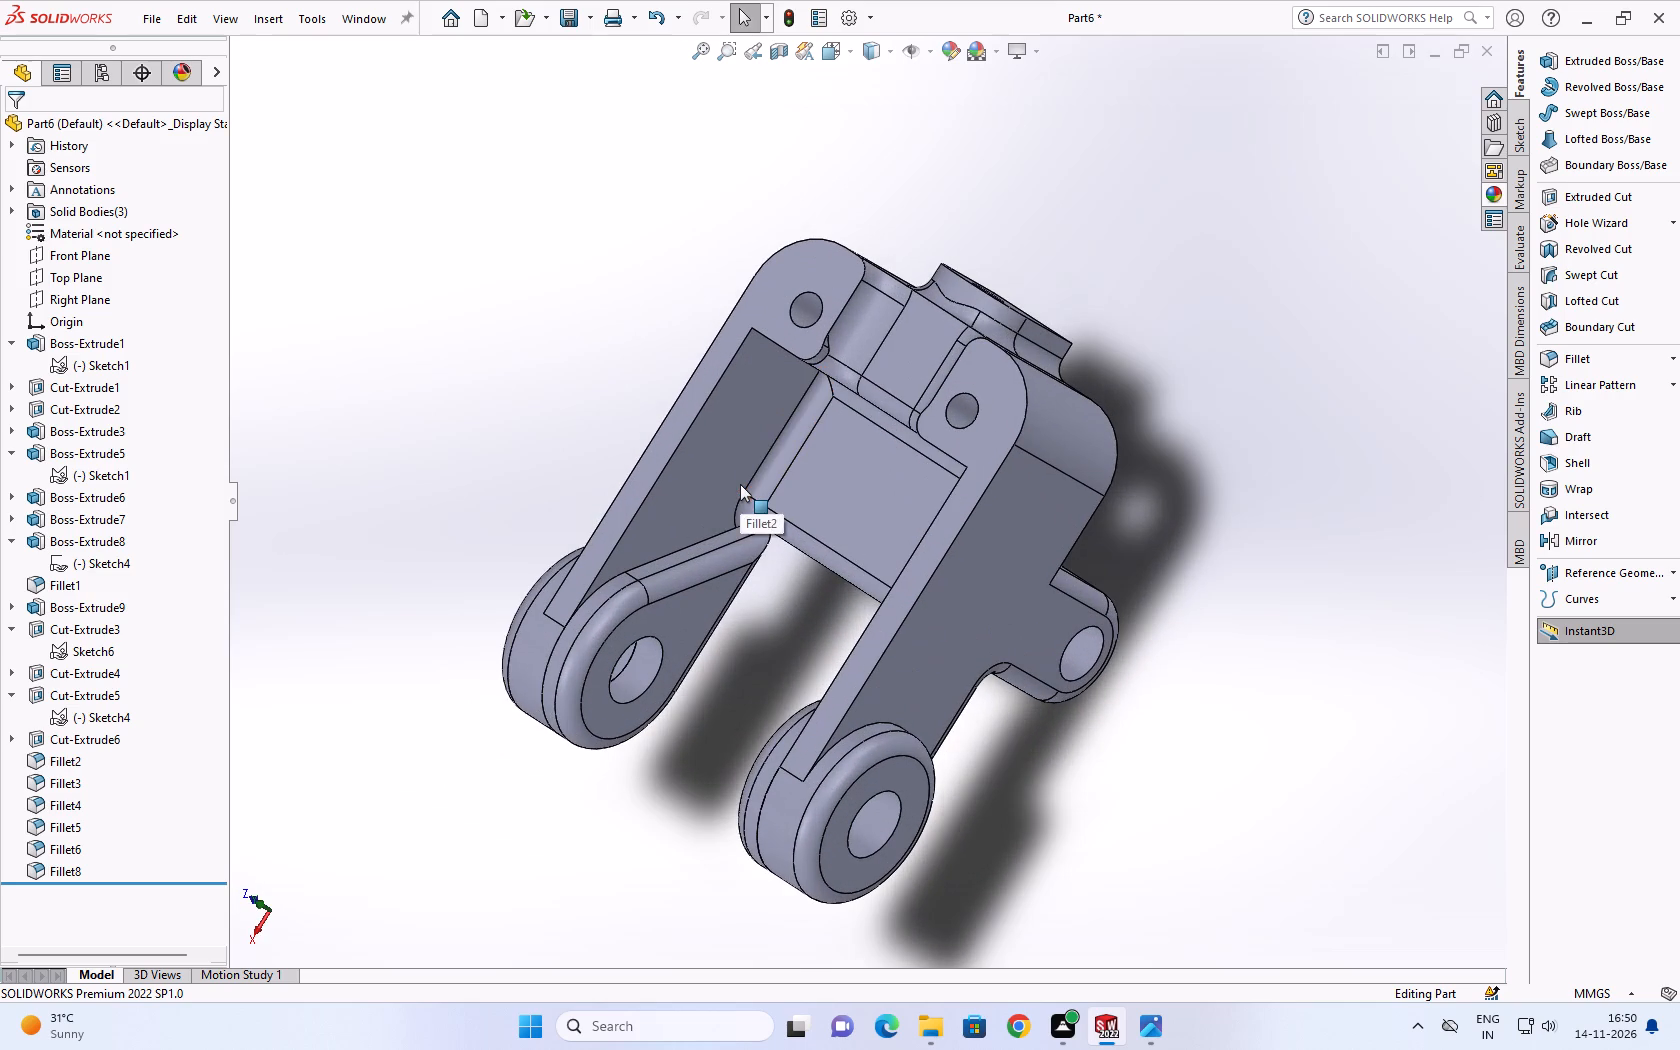
middle_click_drag(744, 483, 797, 455)
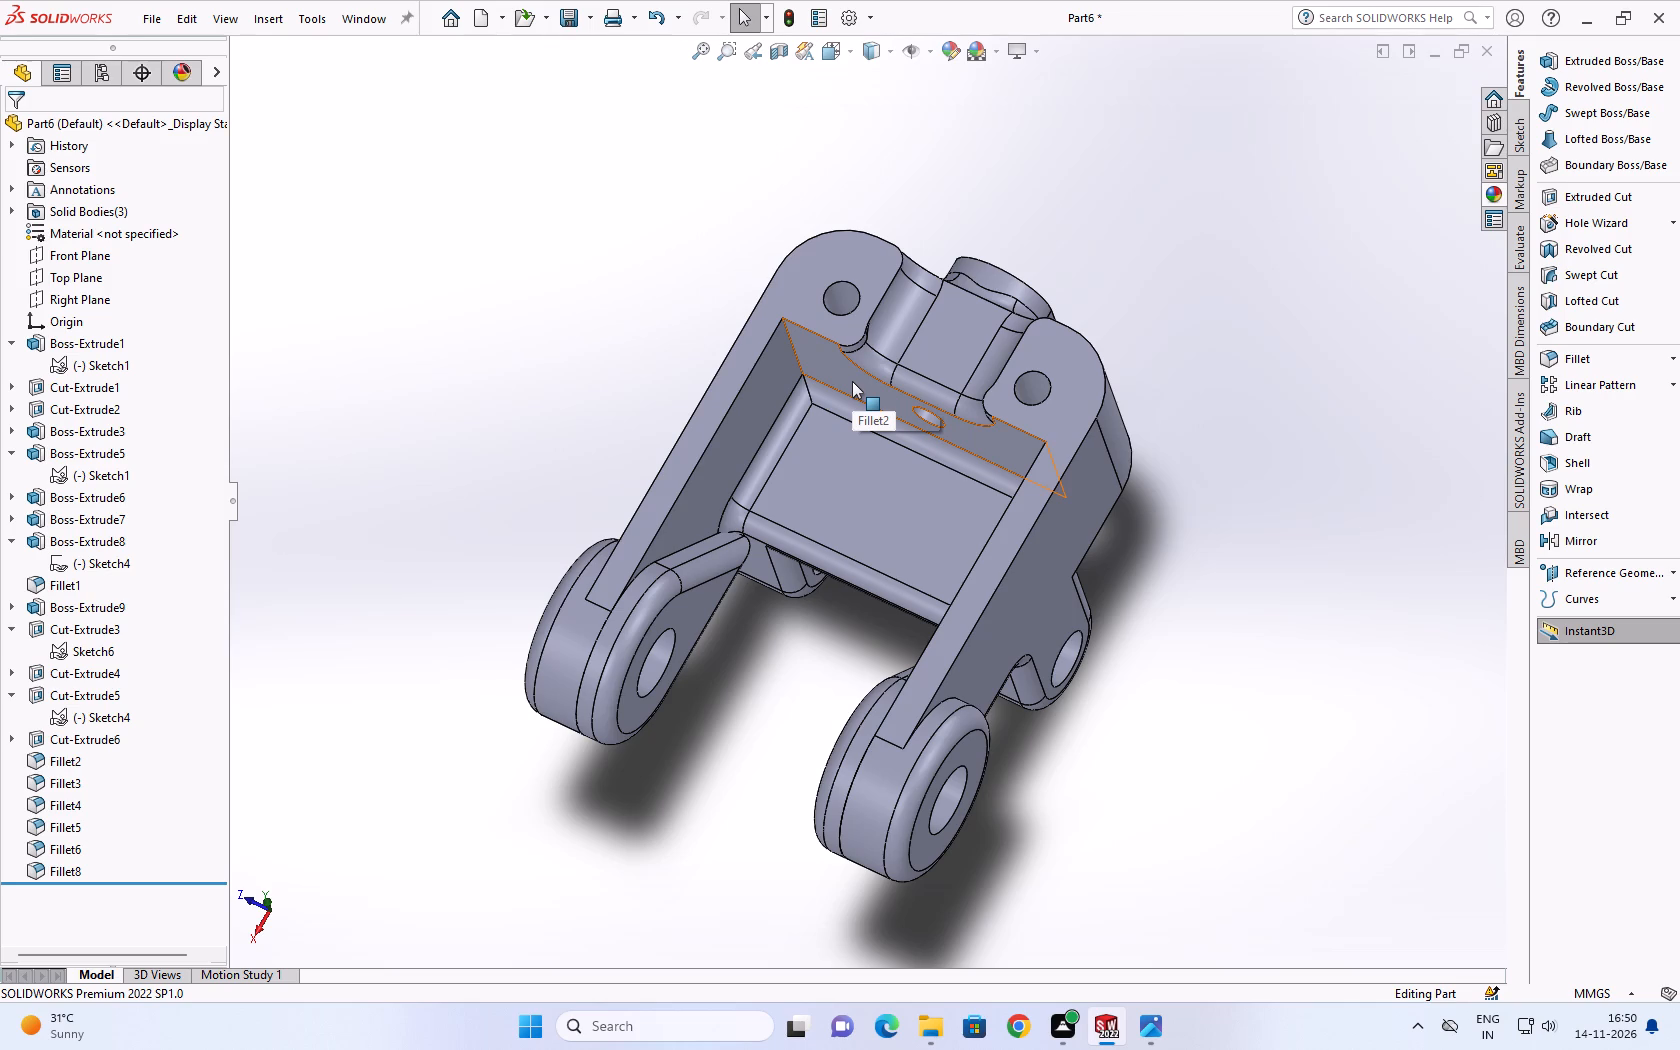
left_click(741, 340)
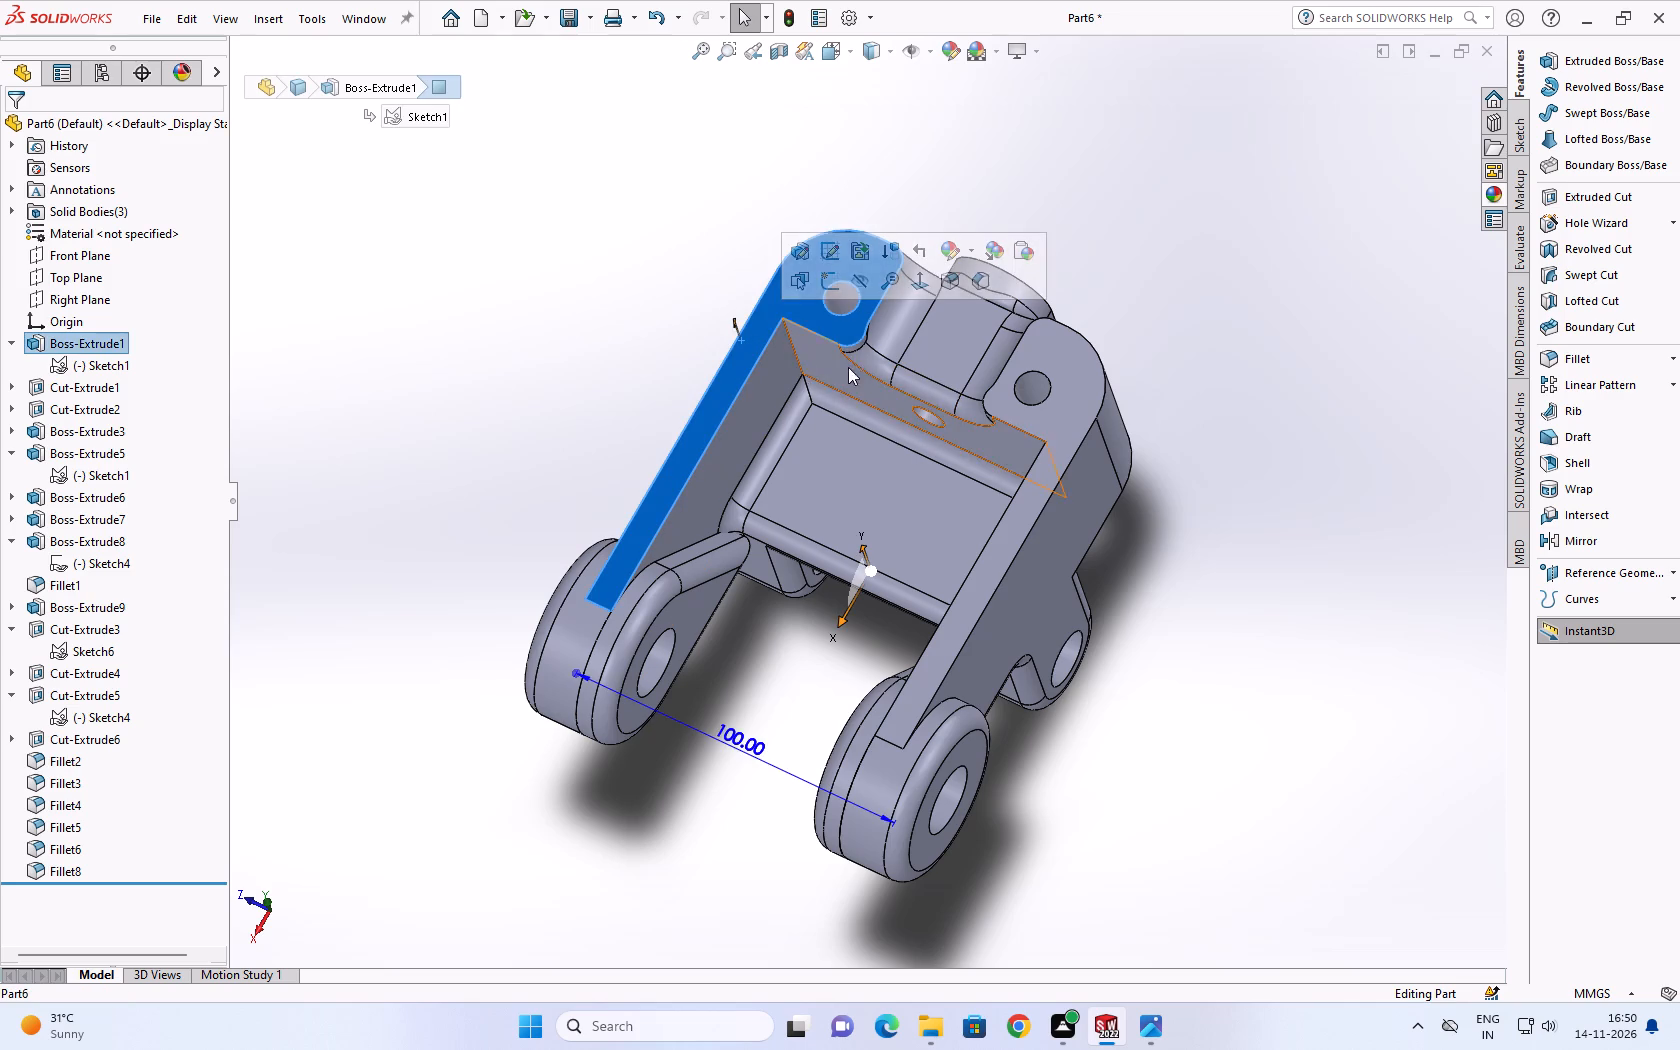
left_click(1190, 415)
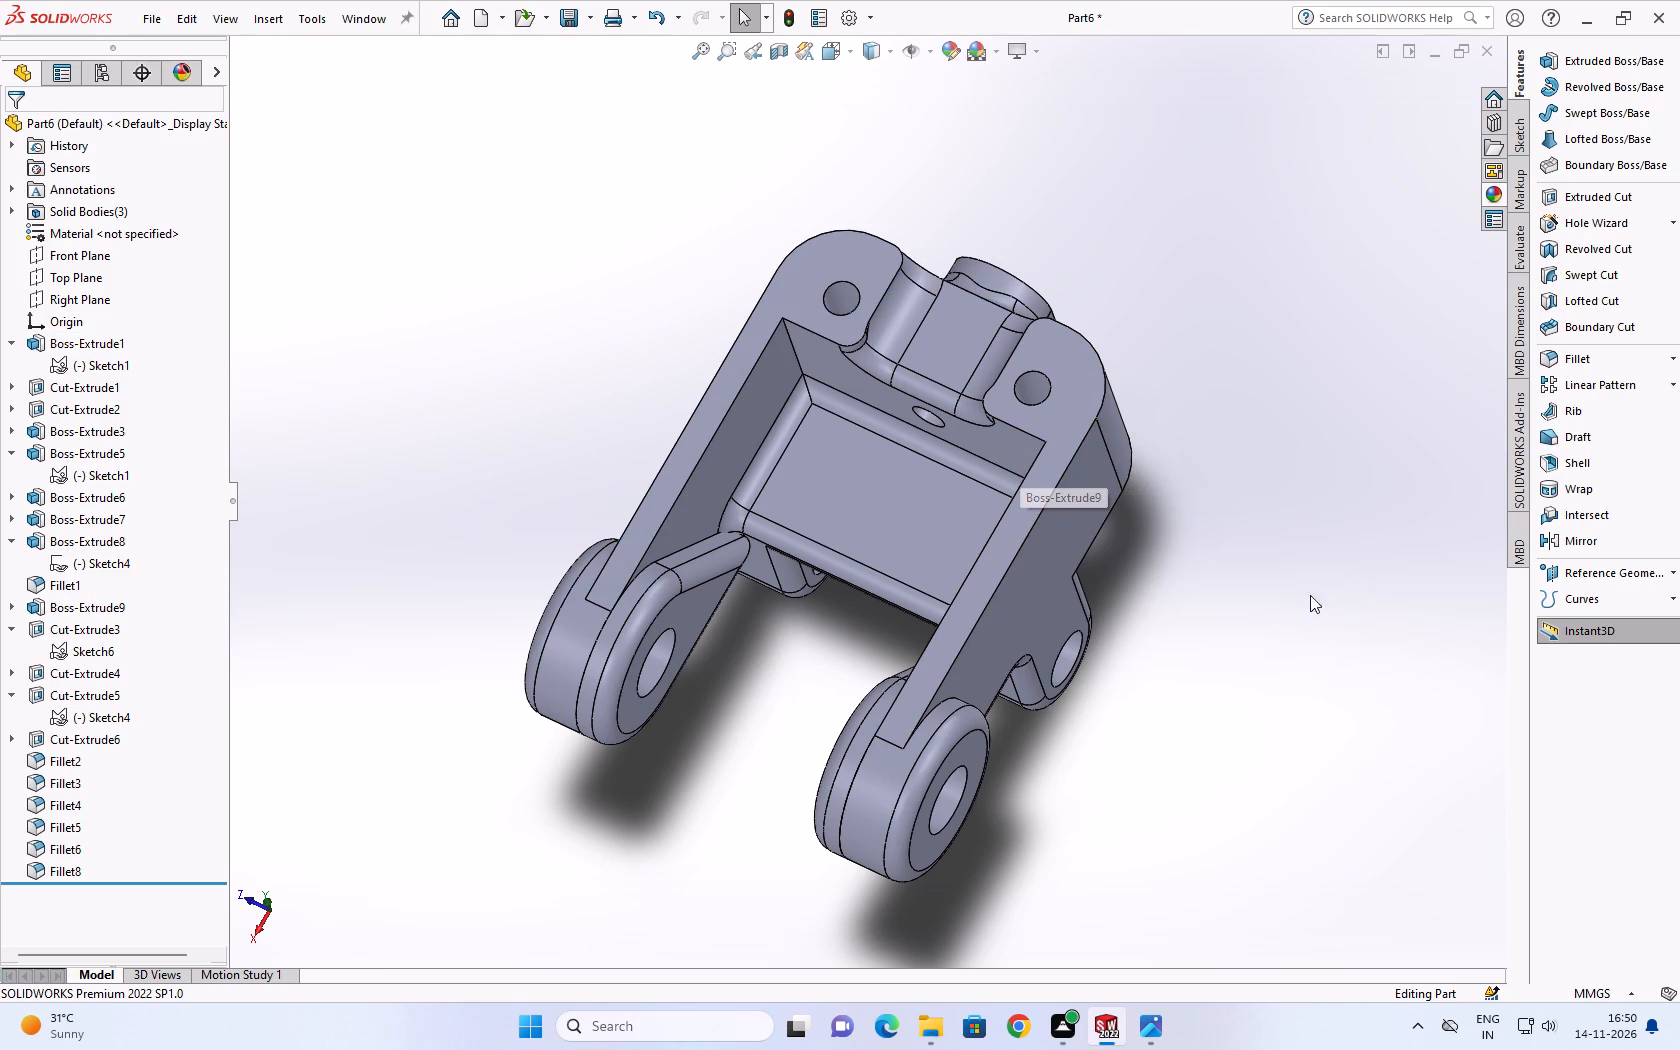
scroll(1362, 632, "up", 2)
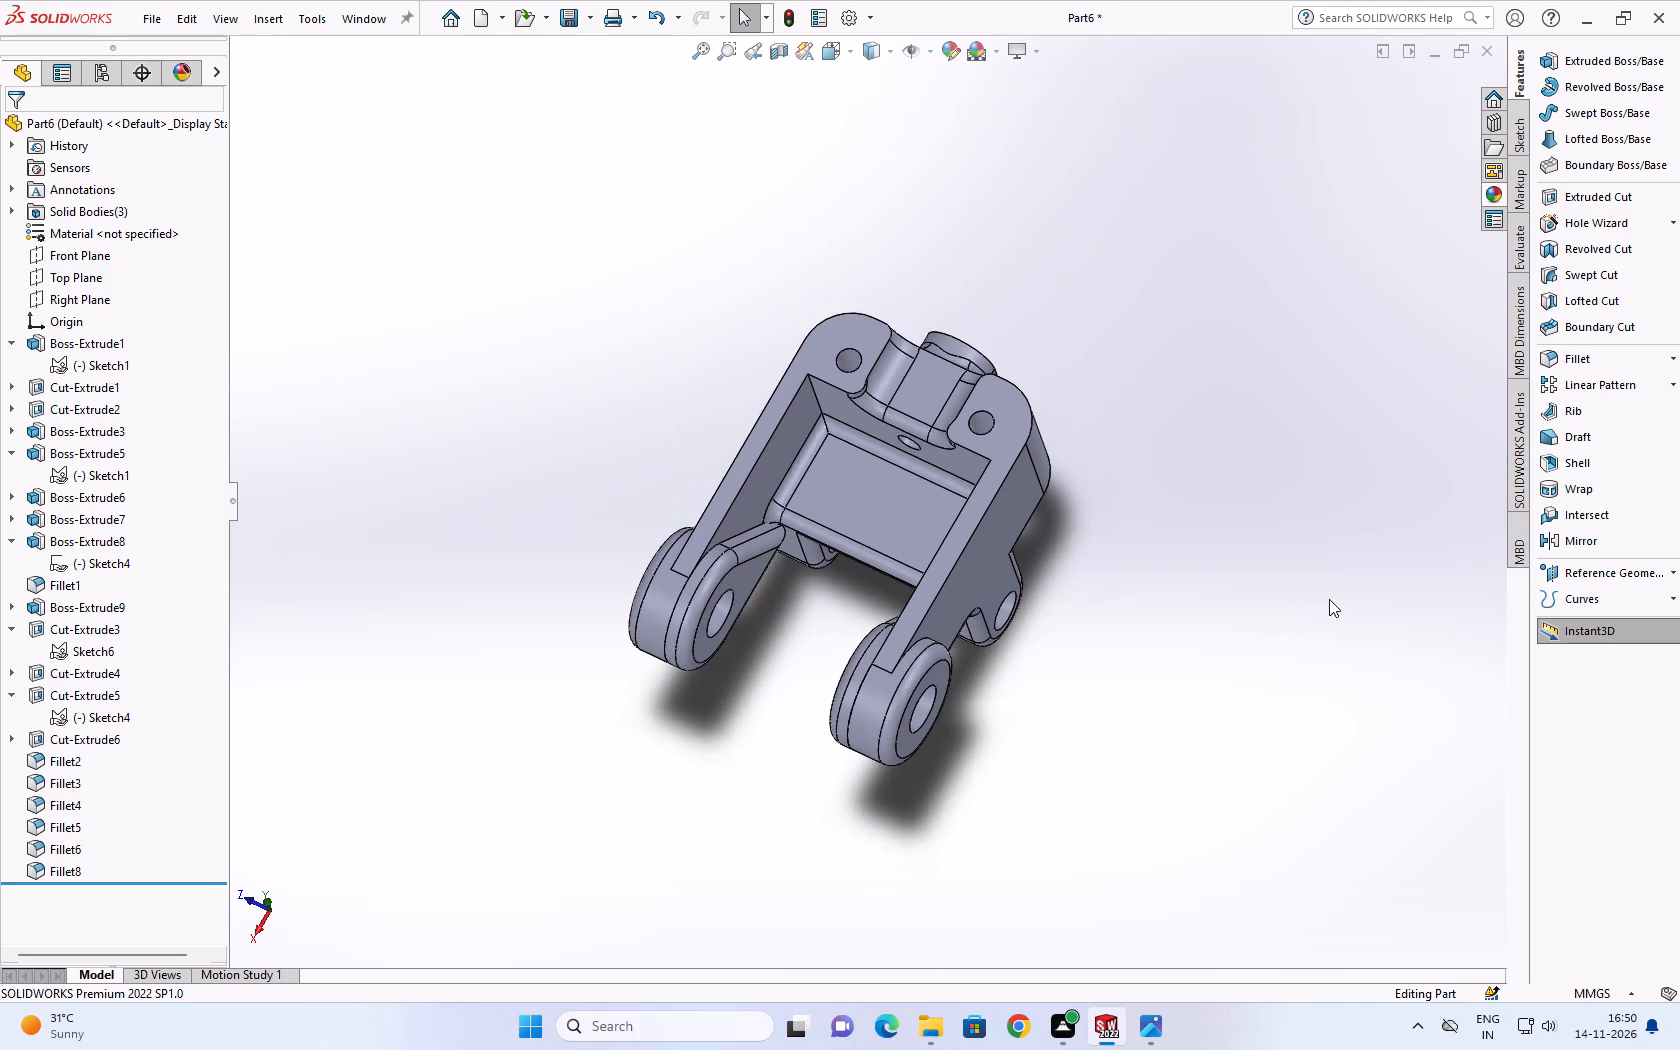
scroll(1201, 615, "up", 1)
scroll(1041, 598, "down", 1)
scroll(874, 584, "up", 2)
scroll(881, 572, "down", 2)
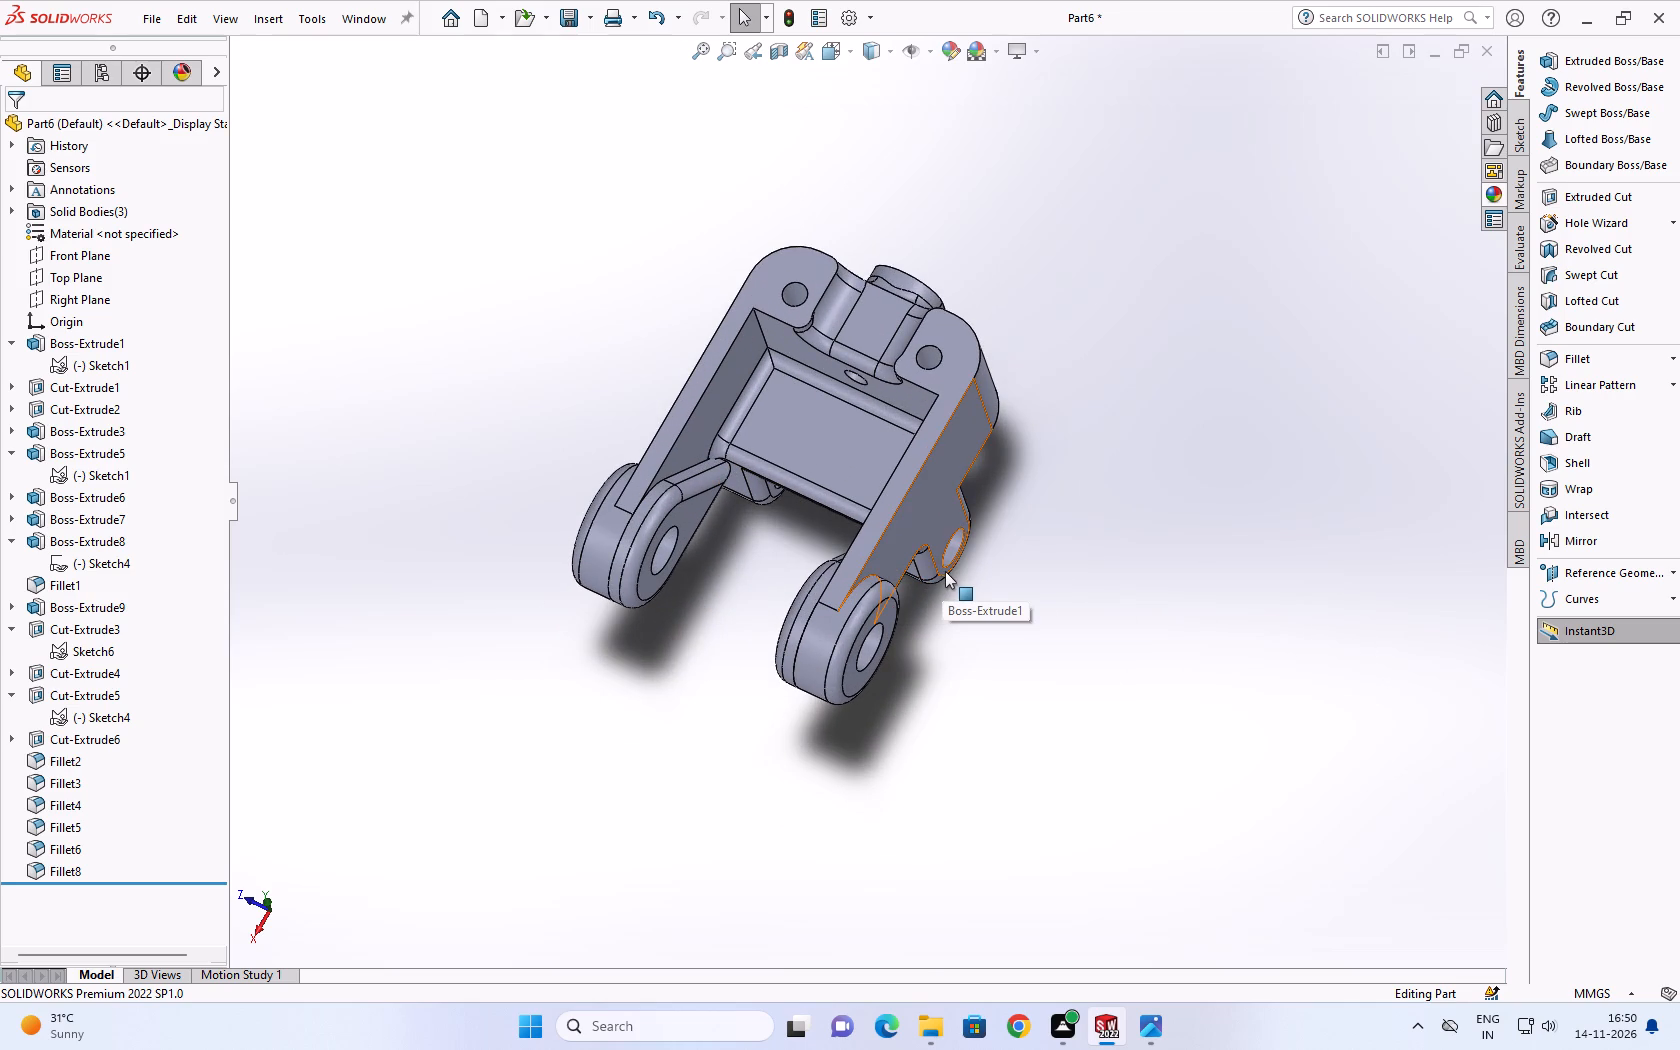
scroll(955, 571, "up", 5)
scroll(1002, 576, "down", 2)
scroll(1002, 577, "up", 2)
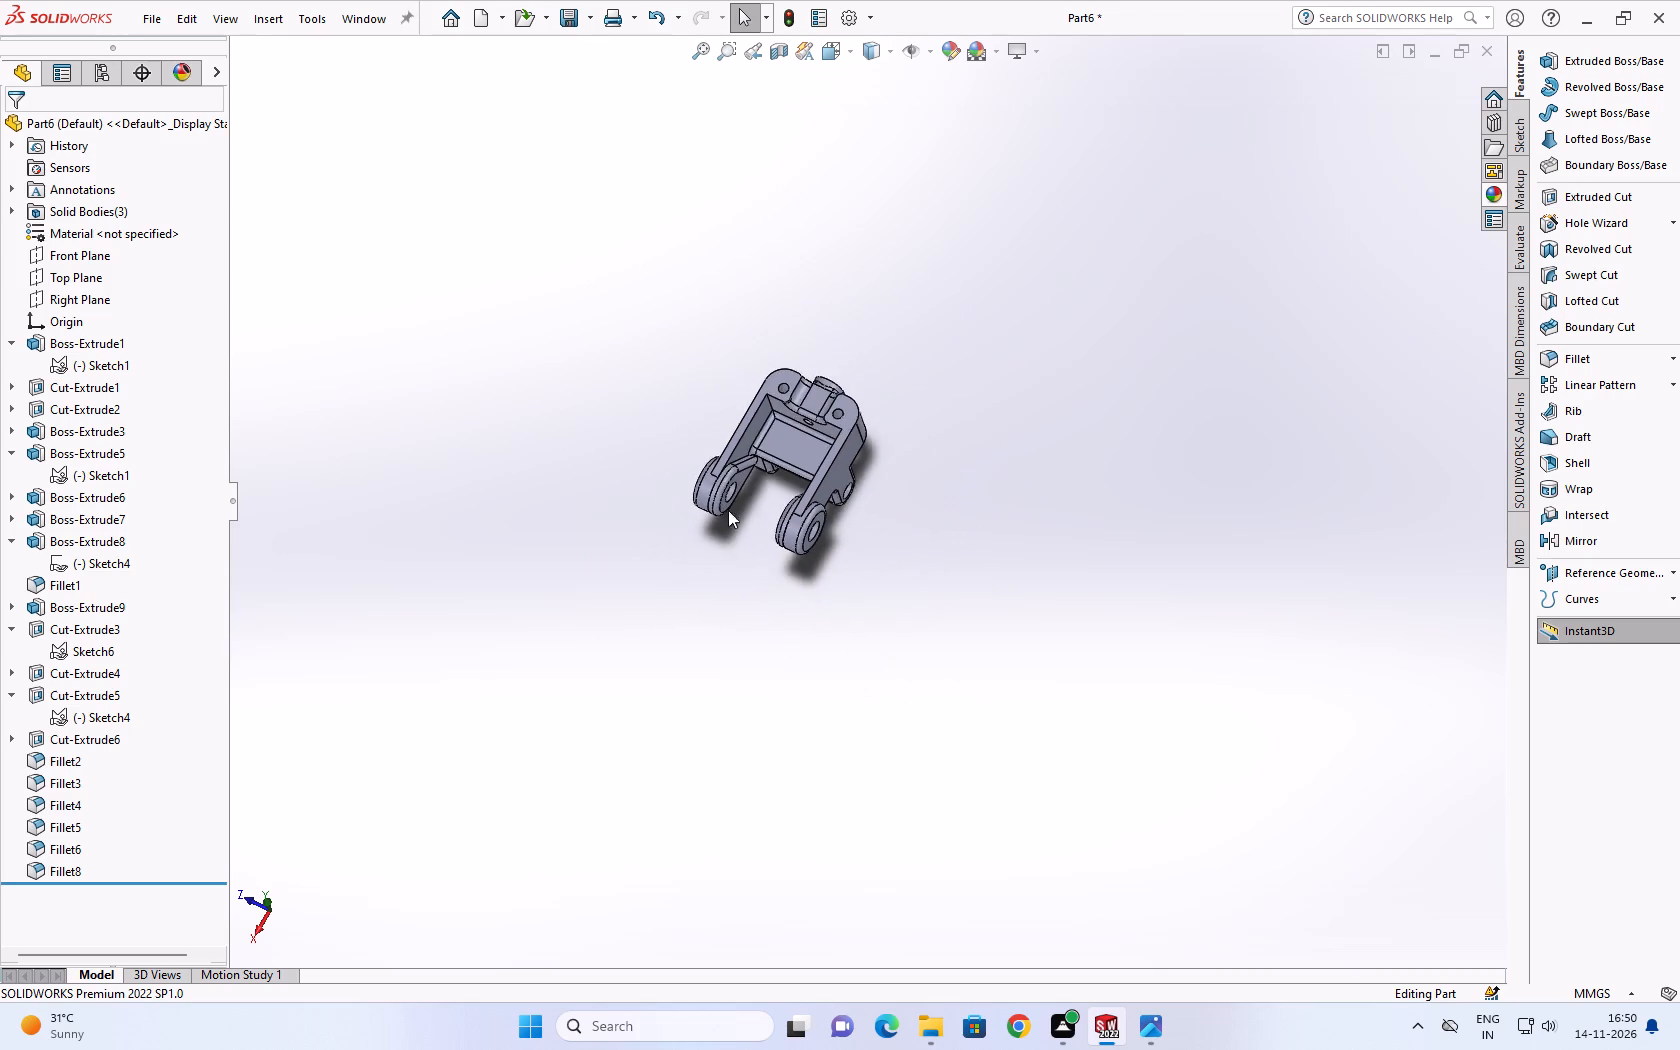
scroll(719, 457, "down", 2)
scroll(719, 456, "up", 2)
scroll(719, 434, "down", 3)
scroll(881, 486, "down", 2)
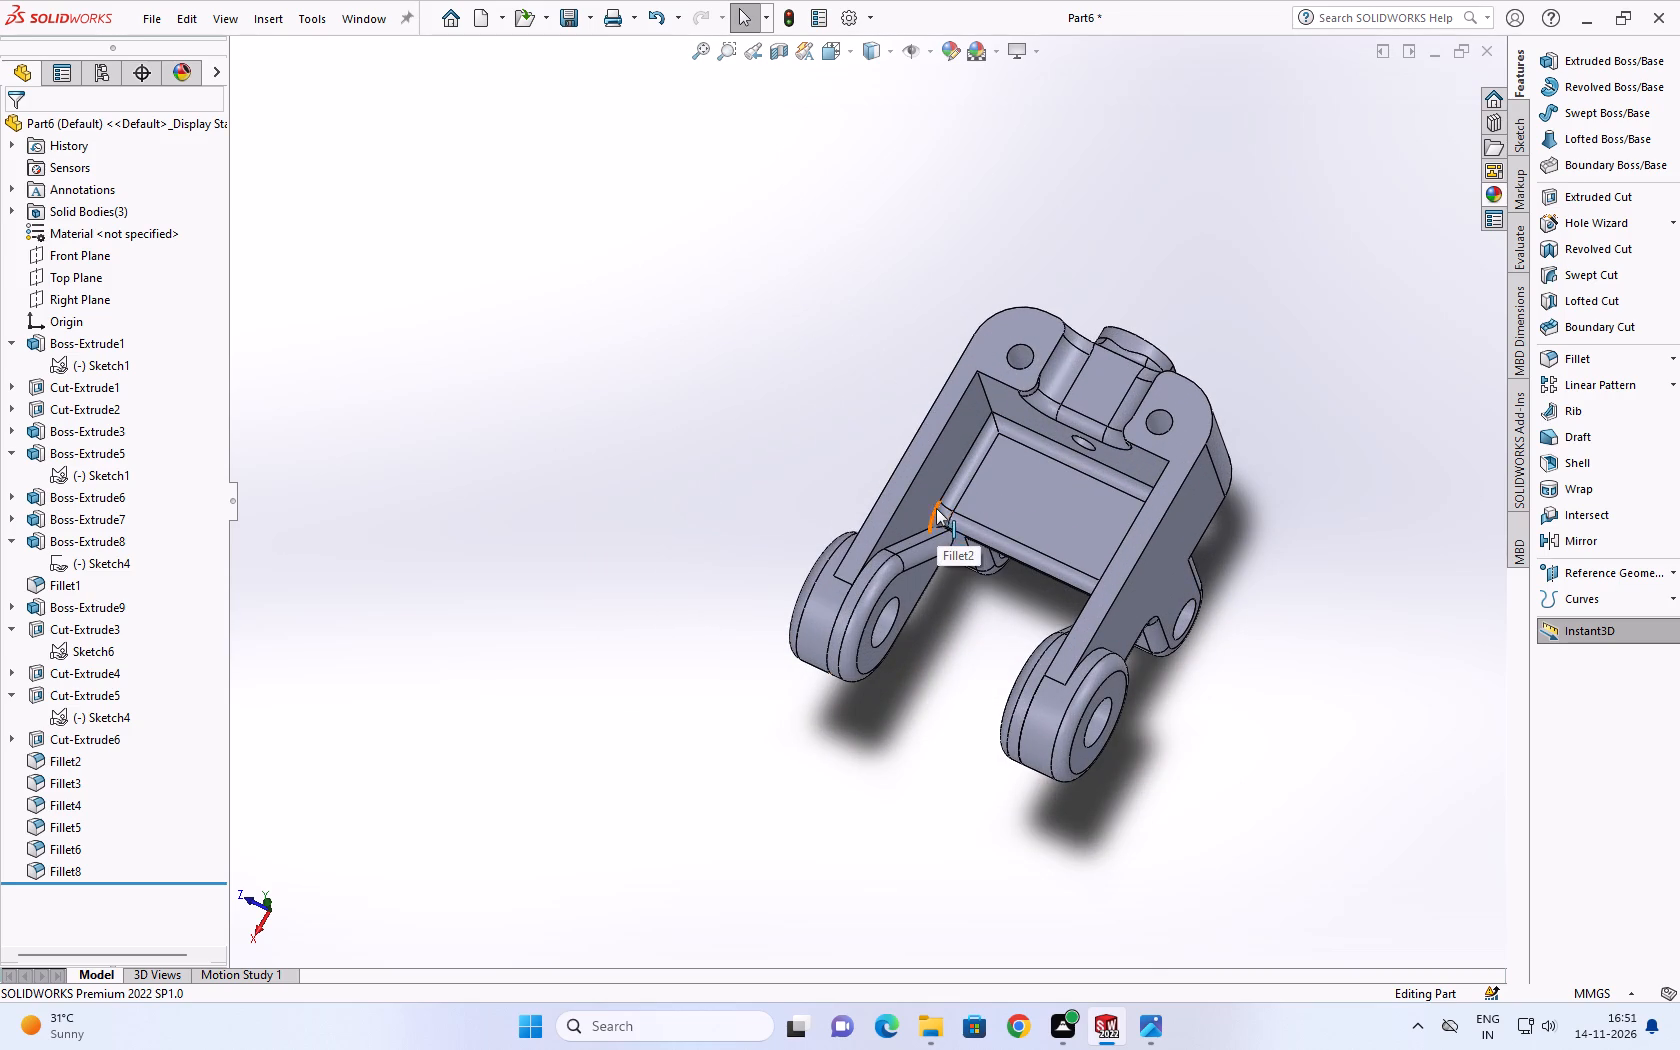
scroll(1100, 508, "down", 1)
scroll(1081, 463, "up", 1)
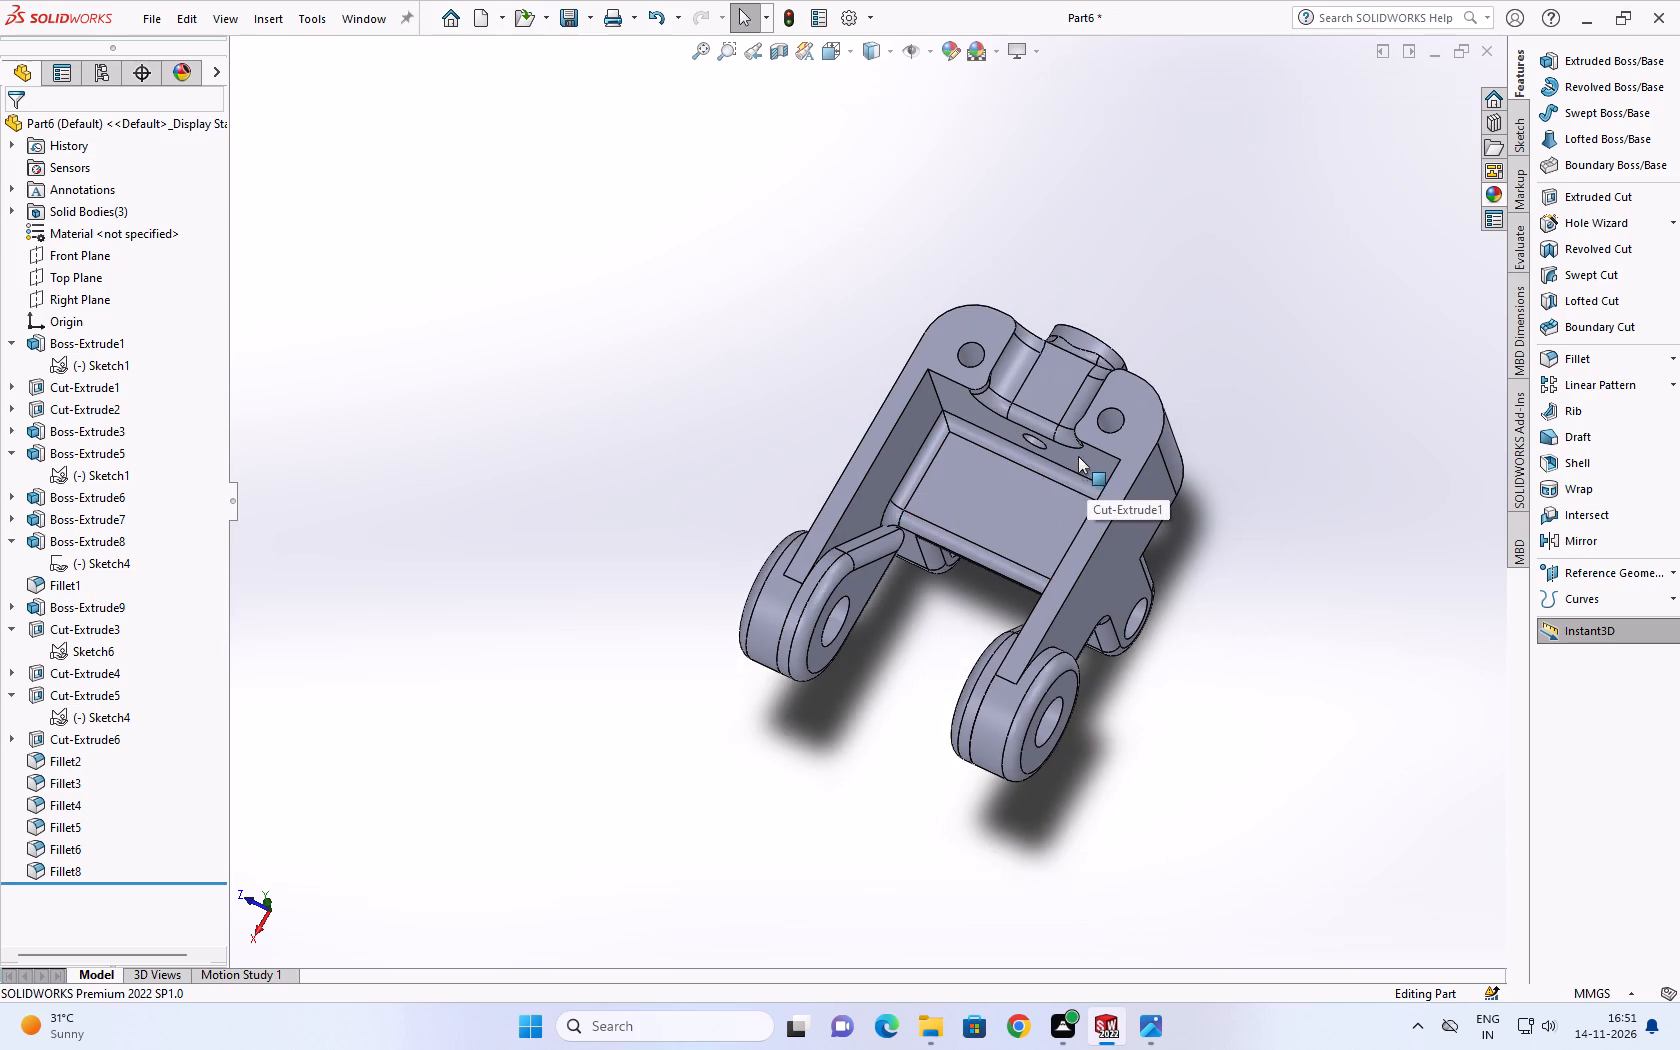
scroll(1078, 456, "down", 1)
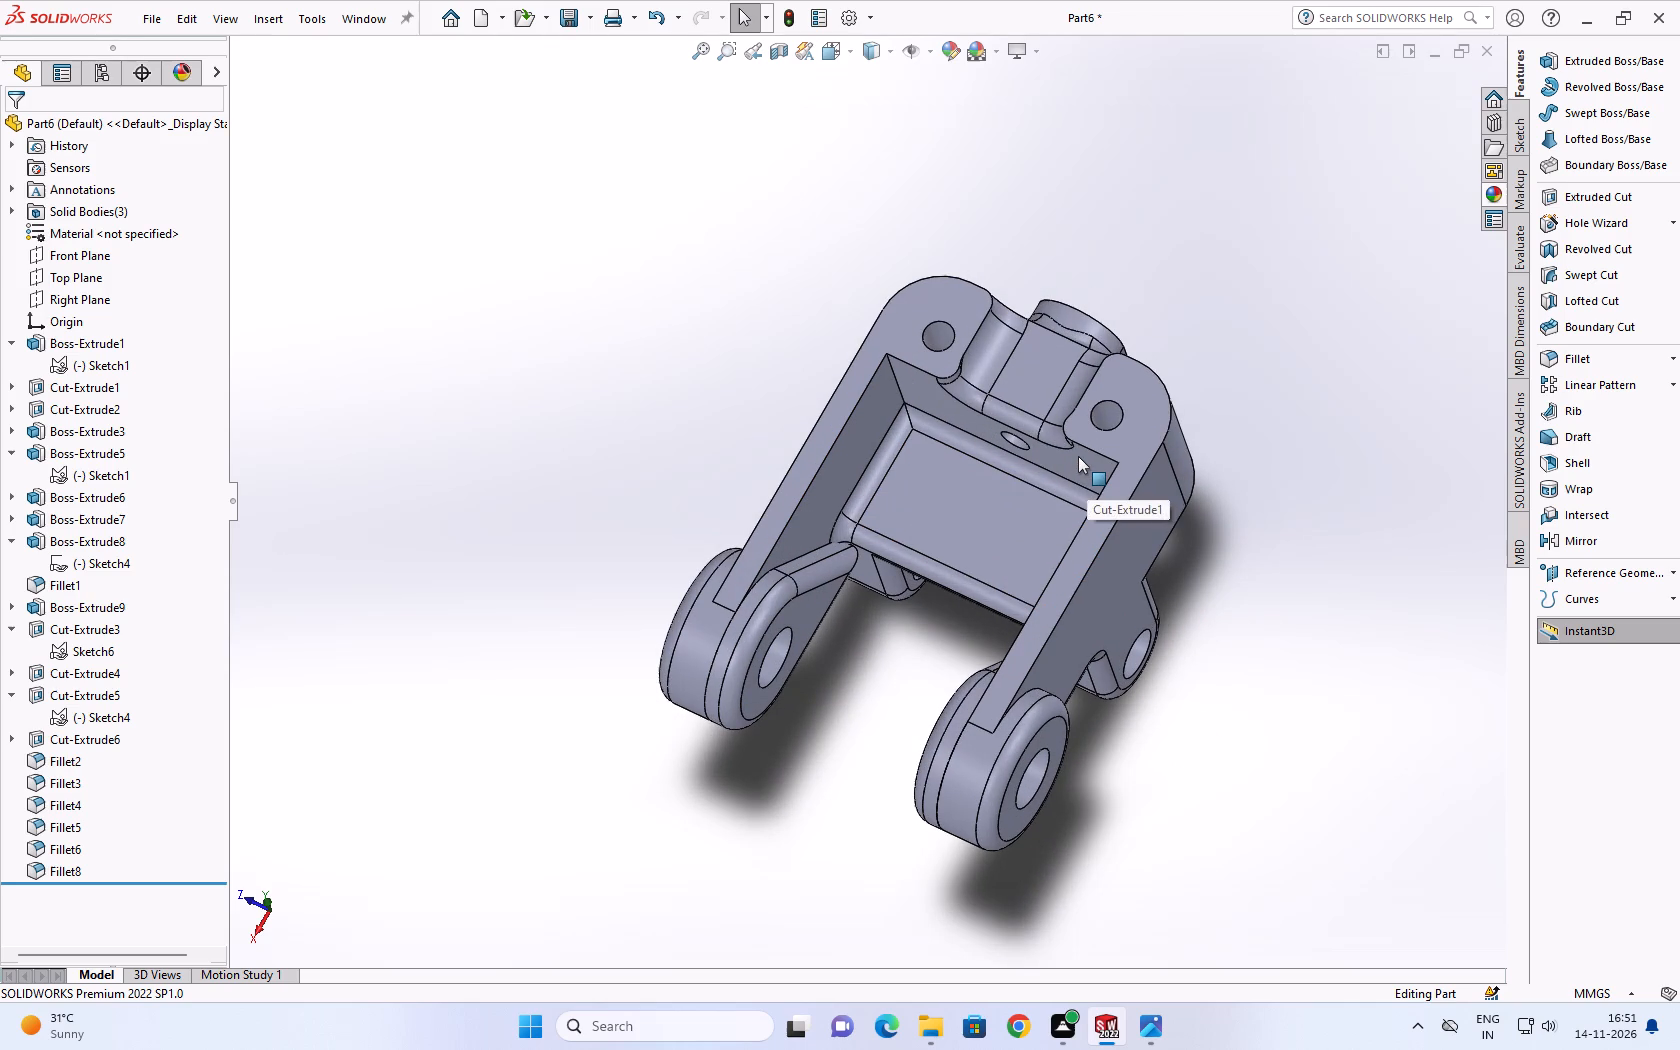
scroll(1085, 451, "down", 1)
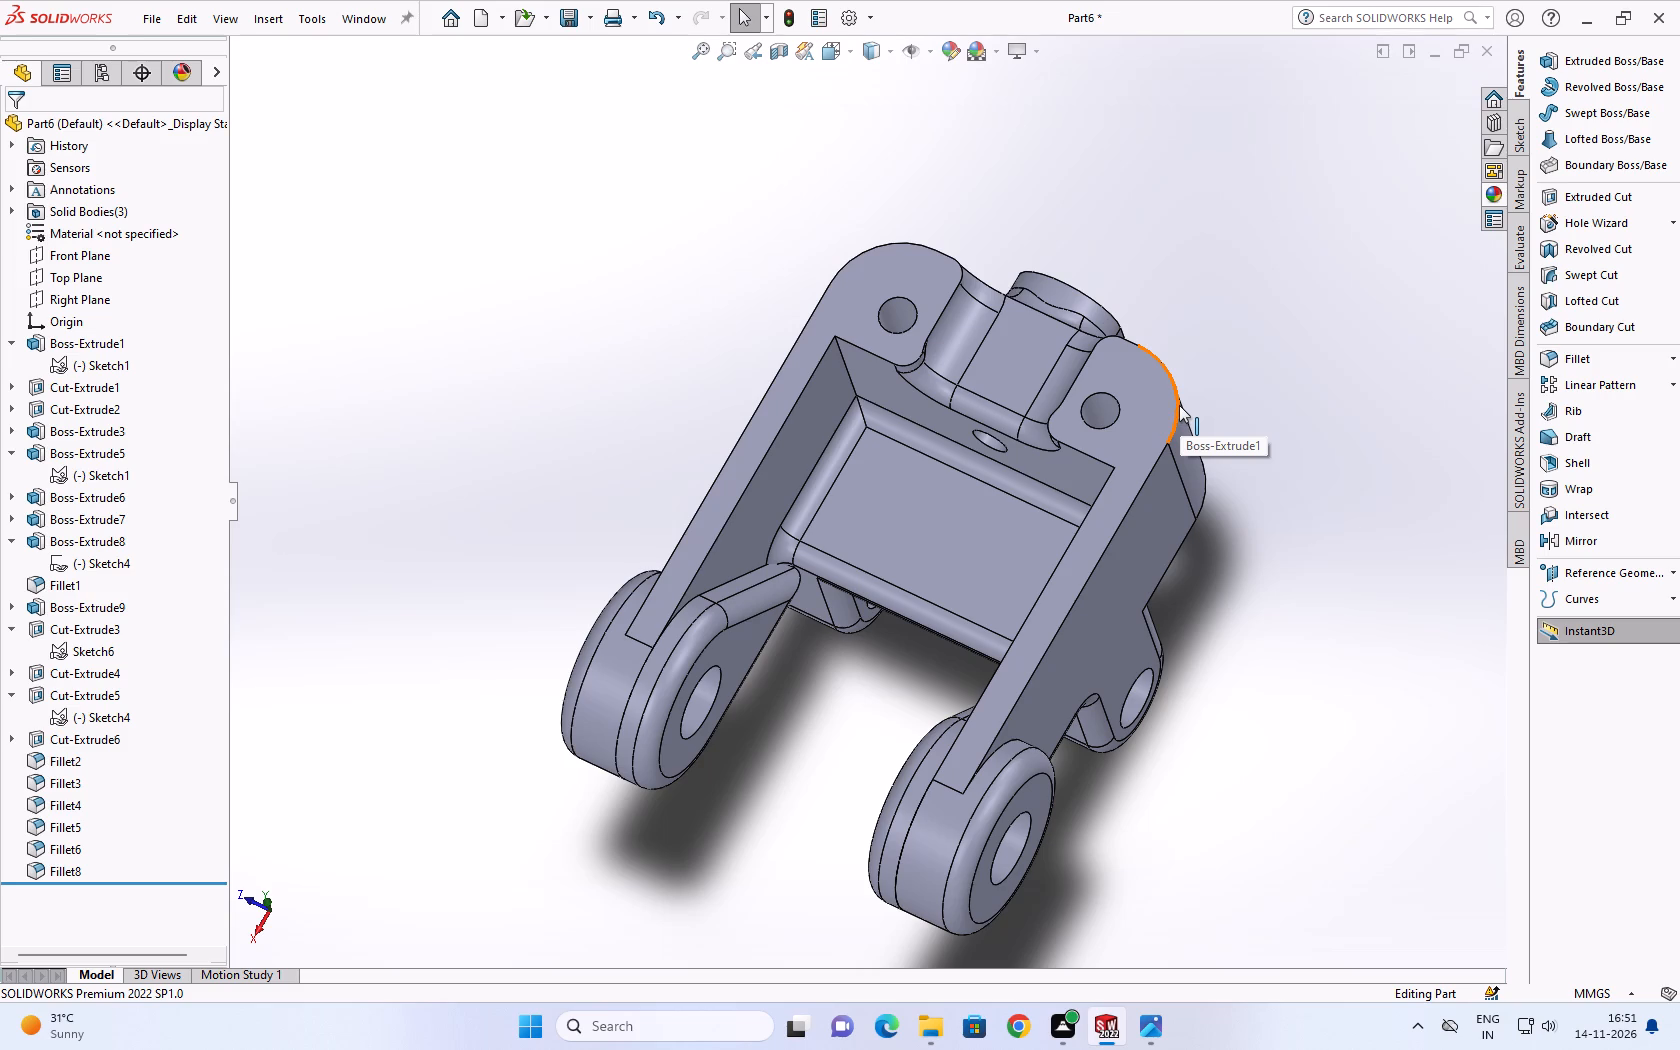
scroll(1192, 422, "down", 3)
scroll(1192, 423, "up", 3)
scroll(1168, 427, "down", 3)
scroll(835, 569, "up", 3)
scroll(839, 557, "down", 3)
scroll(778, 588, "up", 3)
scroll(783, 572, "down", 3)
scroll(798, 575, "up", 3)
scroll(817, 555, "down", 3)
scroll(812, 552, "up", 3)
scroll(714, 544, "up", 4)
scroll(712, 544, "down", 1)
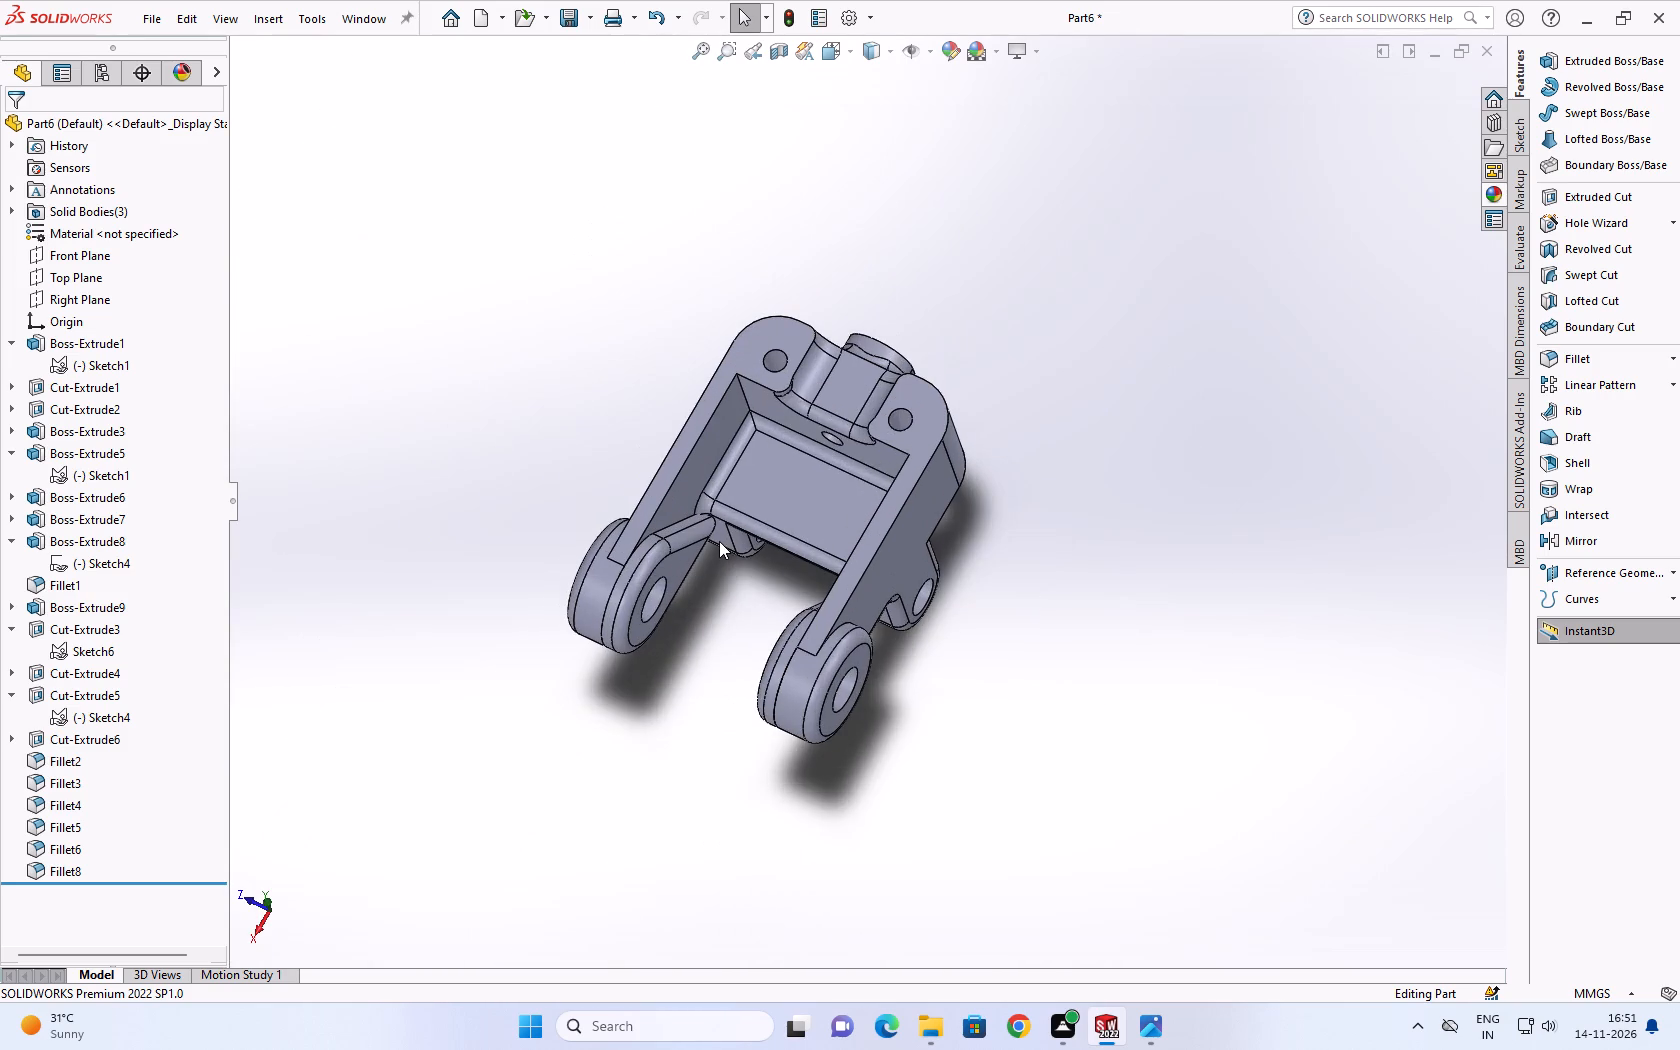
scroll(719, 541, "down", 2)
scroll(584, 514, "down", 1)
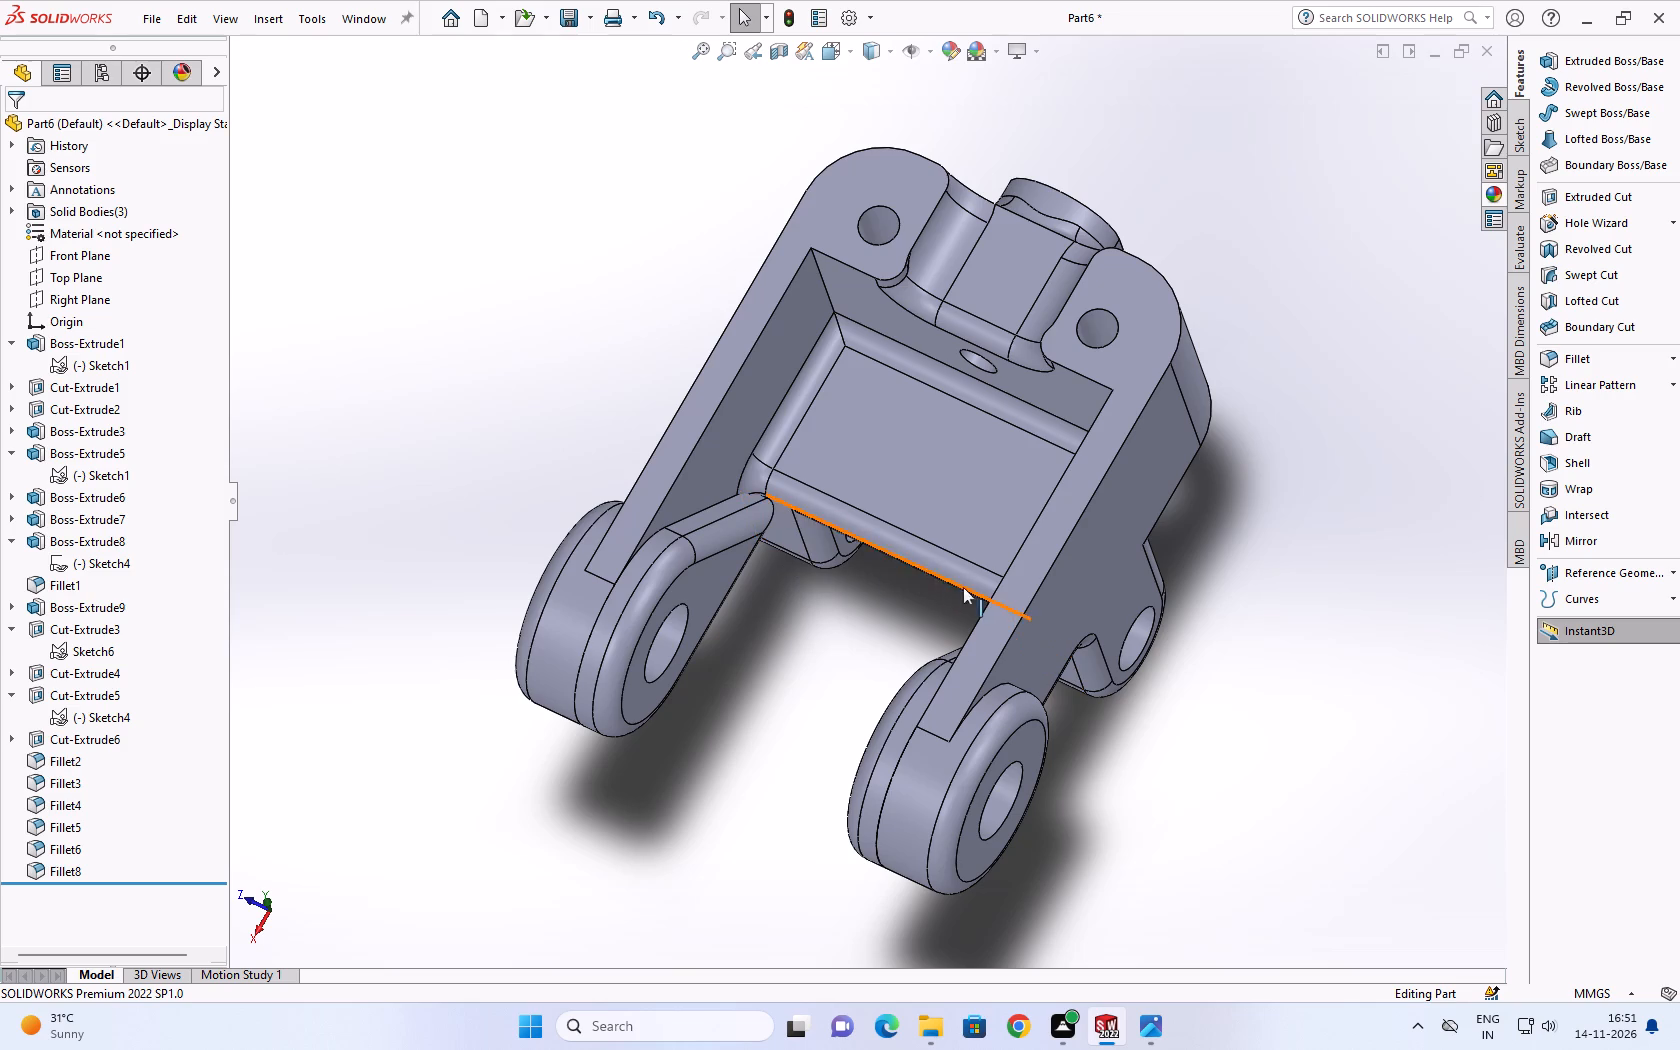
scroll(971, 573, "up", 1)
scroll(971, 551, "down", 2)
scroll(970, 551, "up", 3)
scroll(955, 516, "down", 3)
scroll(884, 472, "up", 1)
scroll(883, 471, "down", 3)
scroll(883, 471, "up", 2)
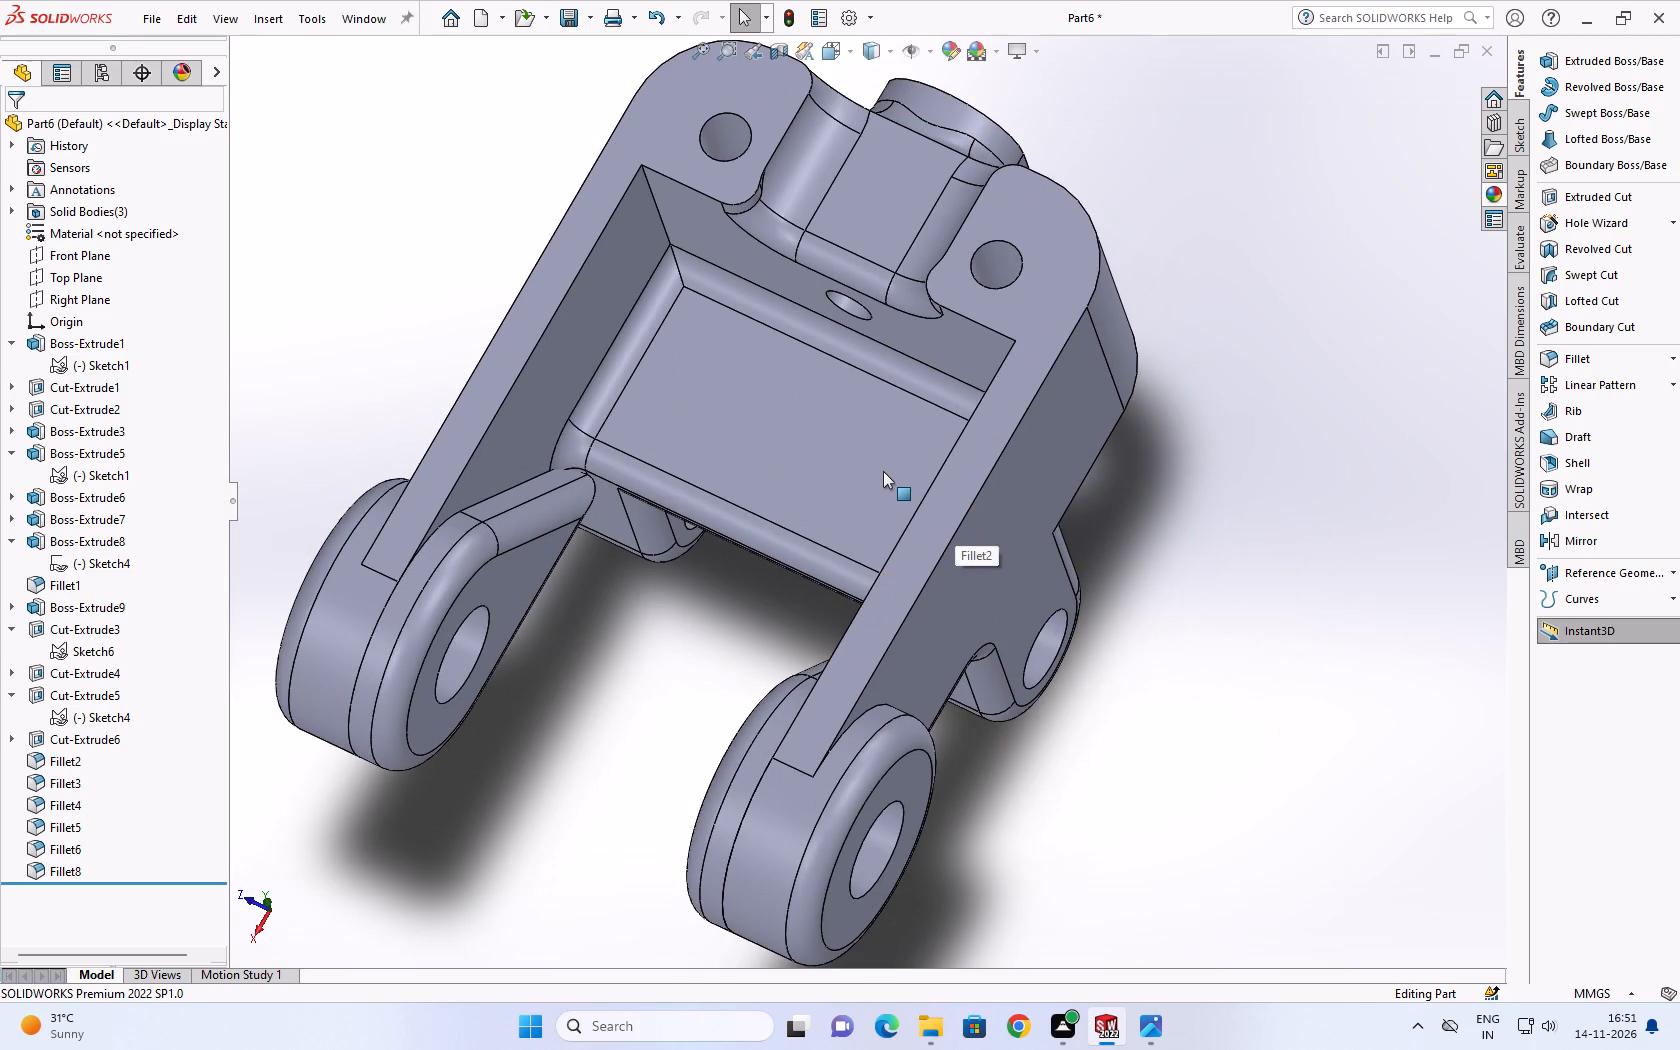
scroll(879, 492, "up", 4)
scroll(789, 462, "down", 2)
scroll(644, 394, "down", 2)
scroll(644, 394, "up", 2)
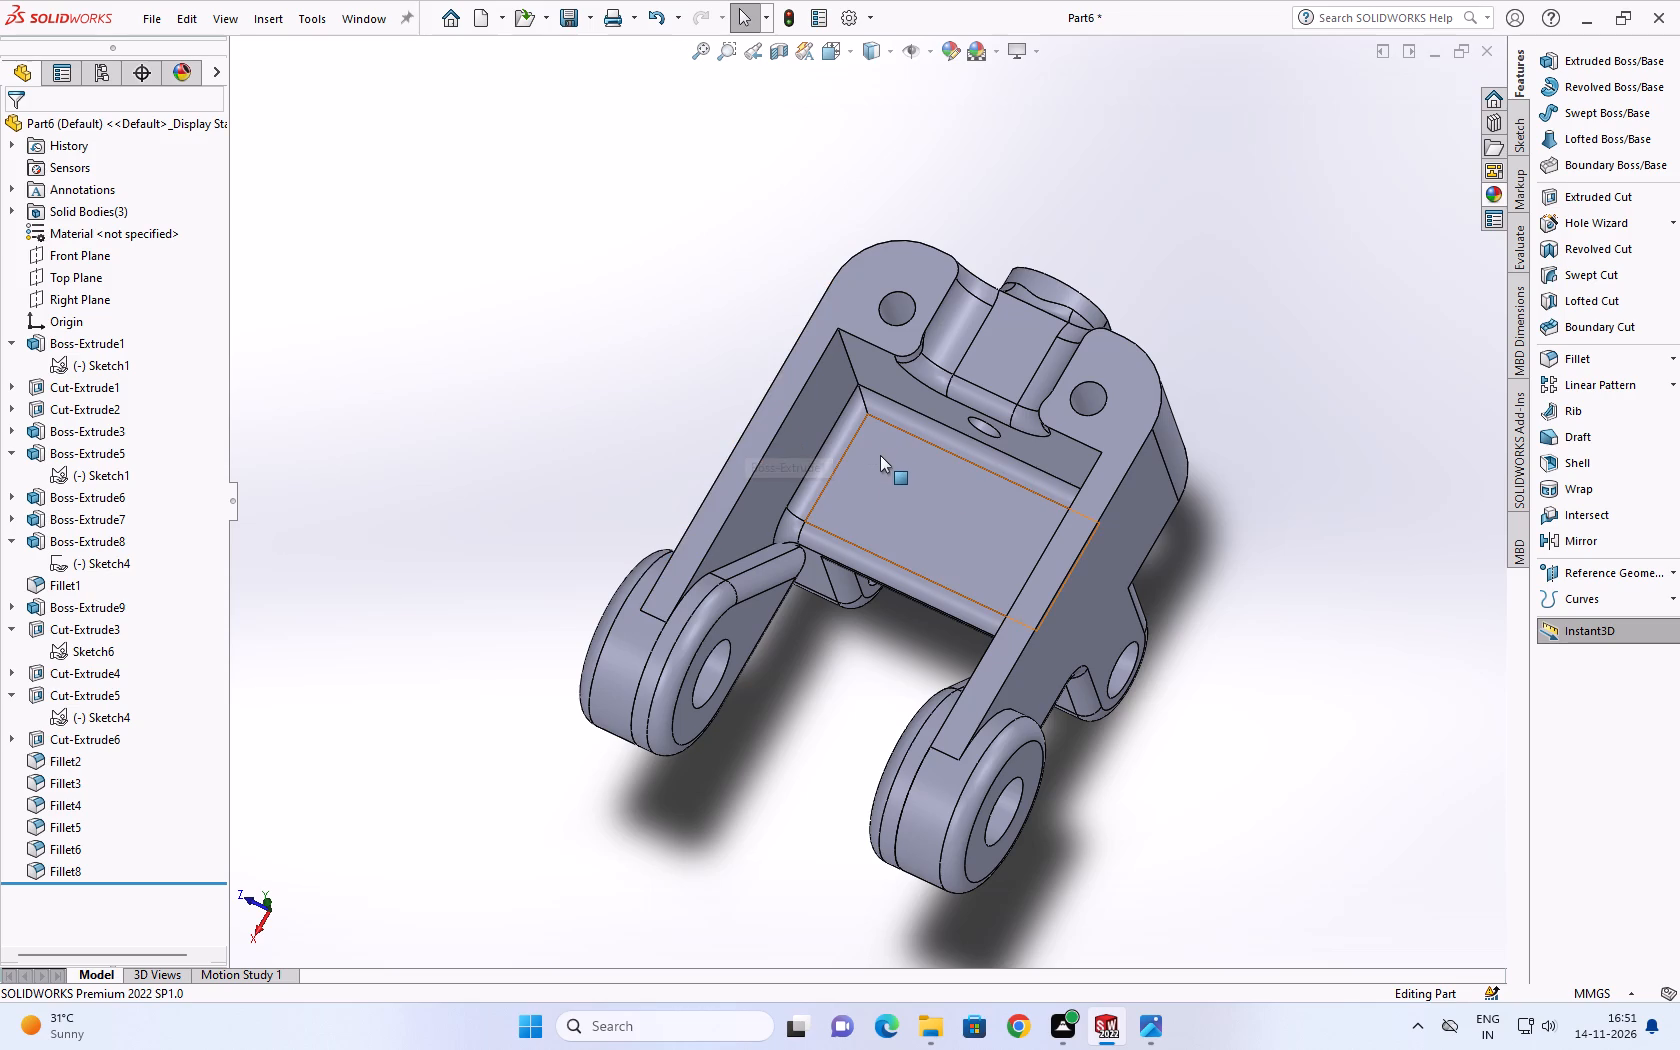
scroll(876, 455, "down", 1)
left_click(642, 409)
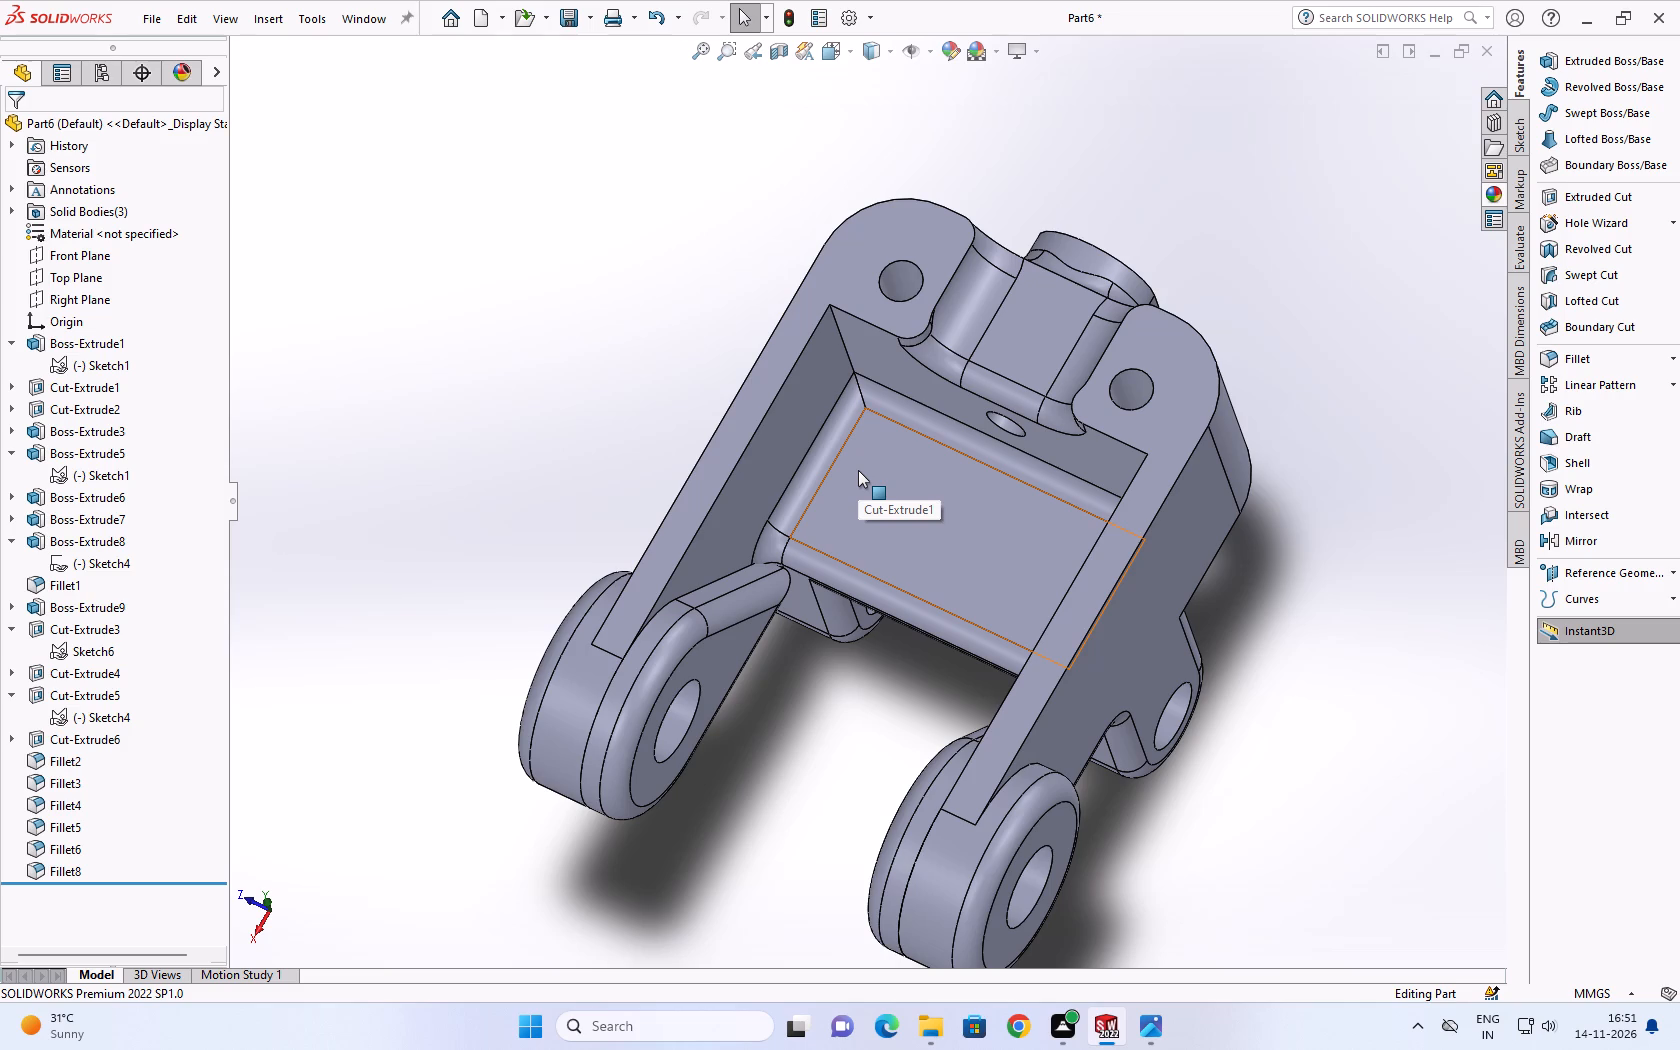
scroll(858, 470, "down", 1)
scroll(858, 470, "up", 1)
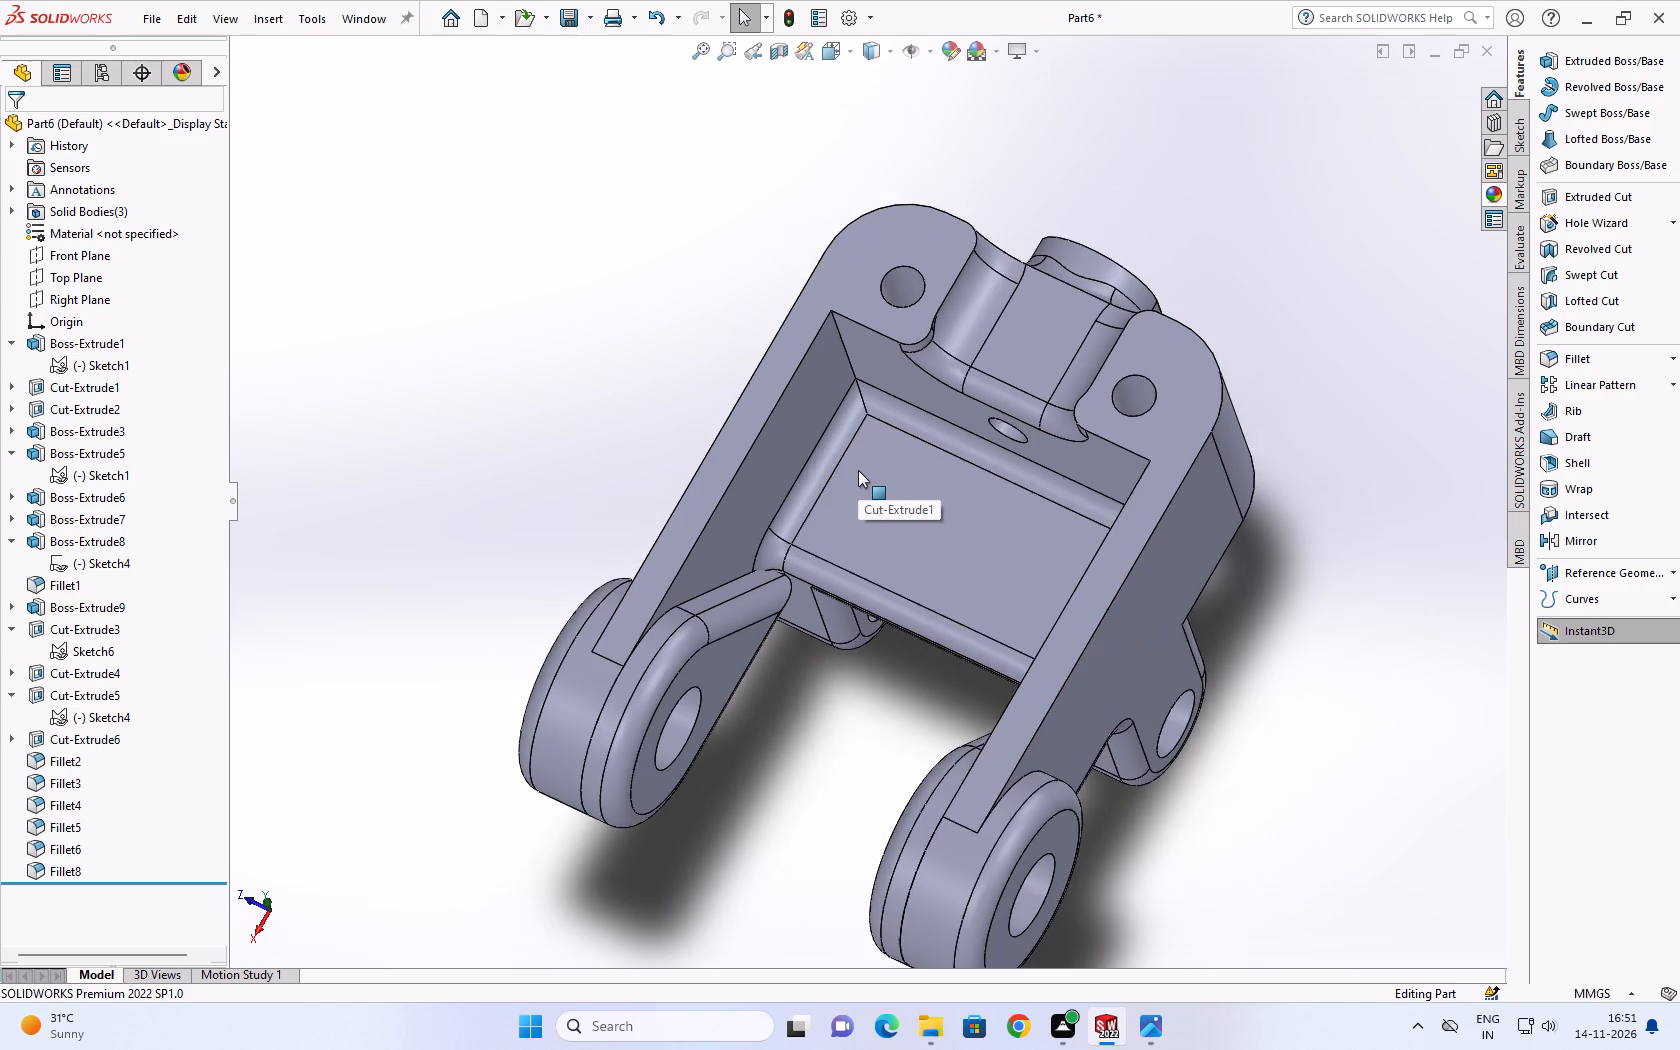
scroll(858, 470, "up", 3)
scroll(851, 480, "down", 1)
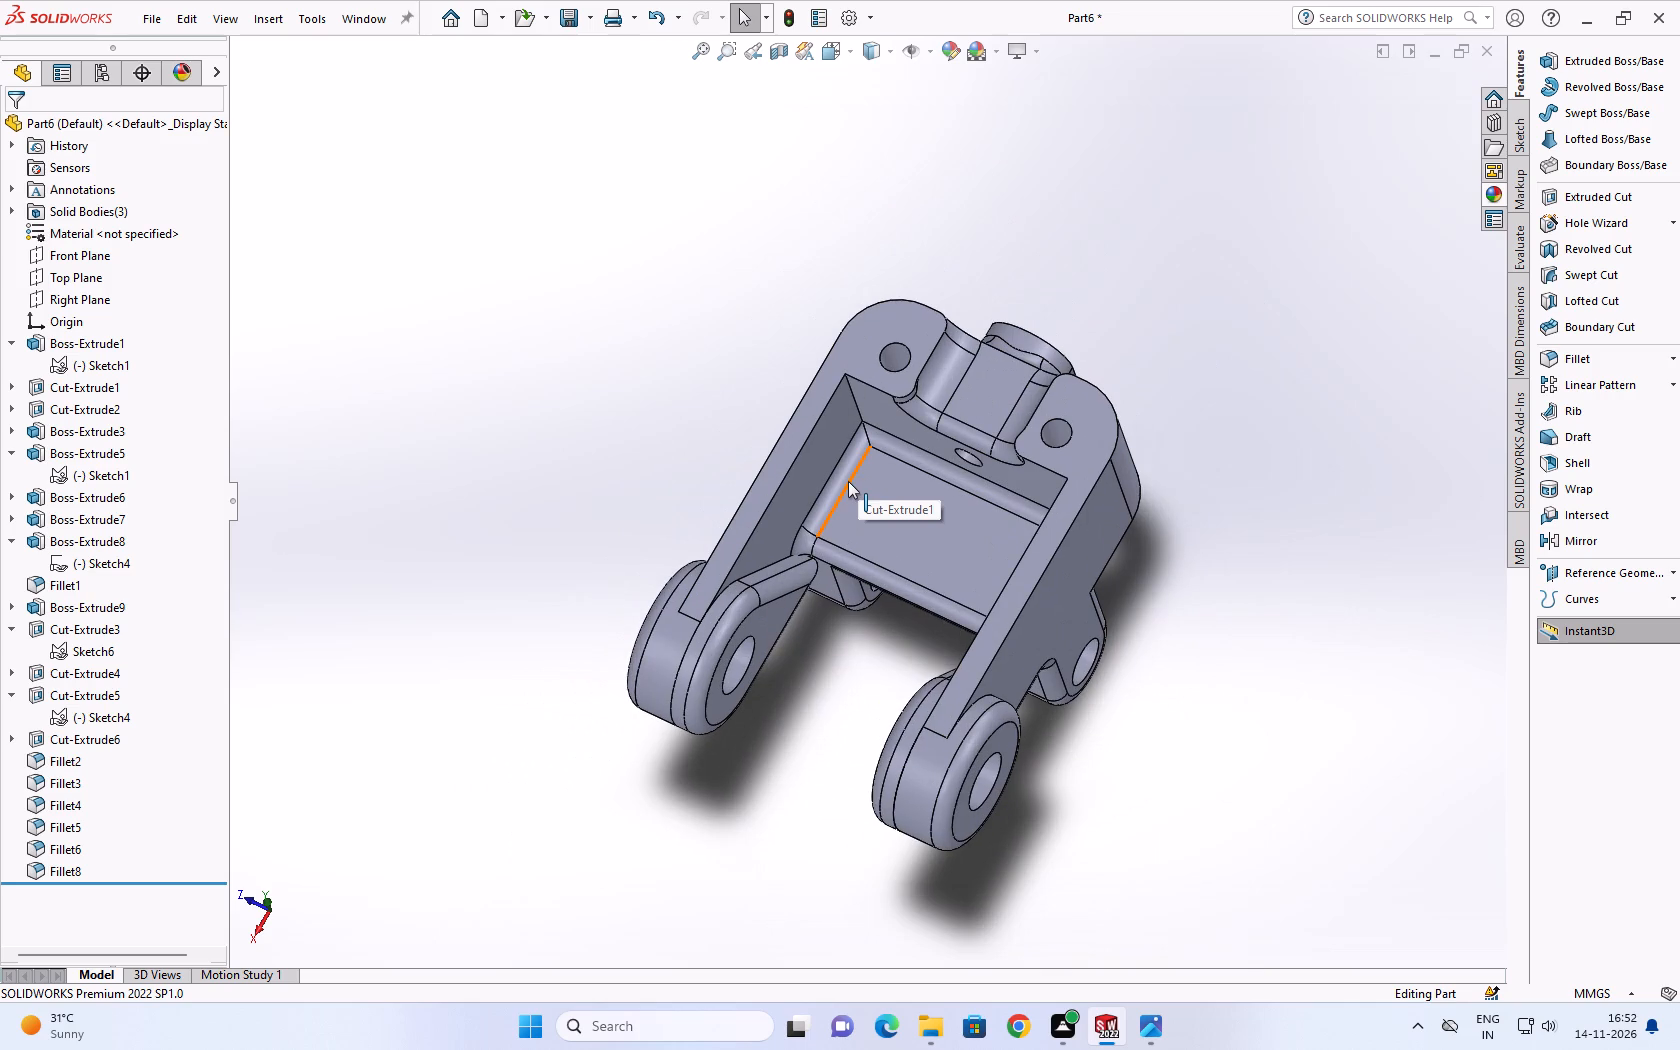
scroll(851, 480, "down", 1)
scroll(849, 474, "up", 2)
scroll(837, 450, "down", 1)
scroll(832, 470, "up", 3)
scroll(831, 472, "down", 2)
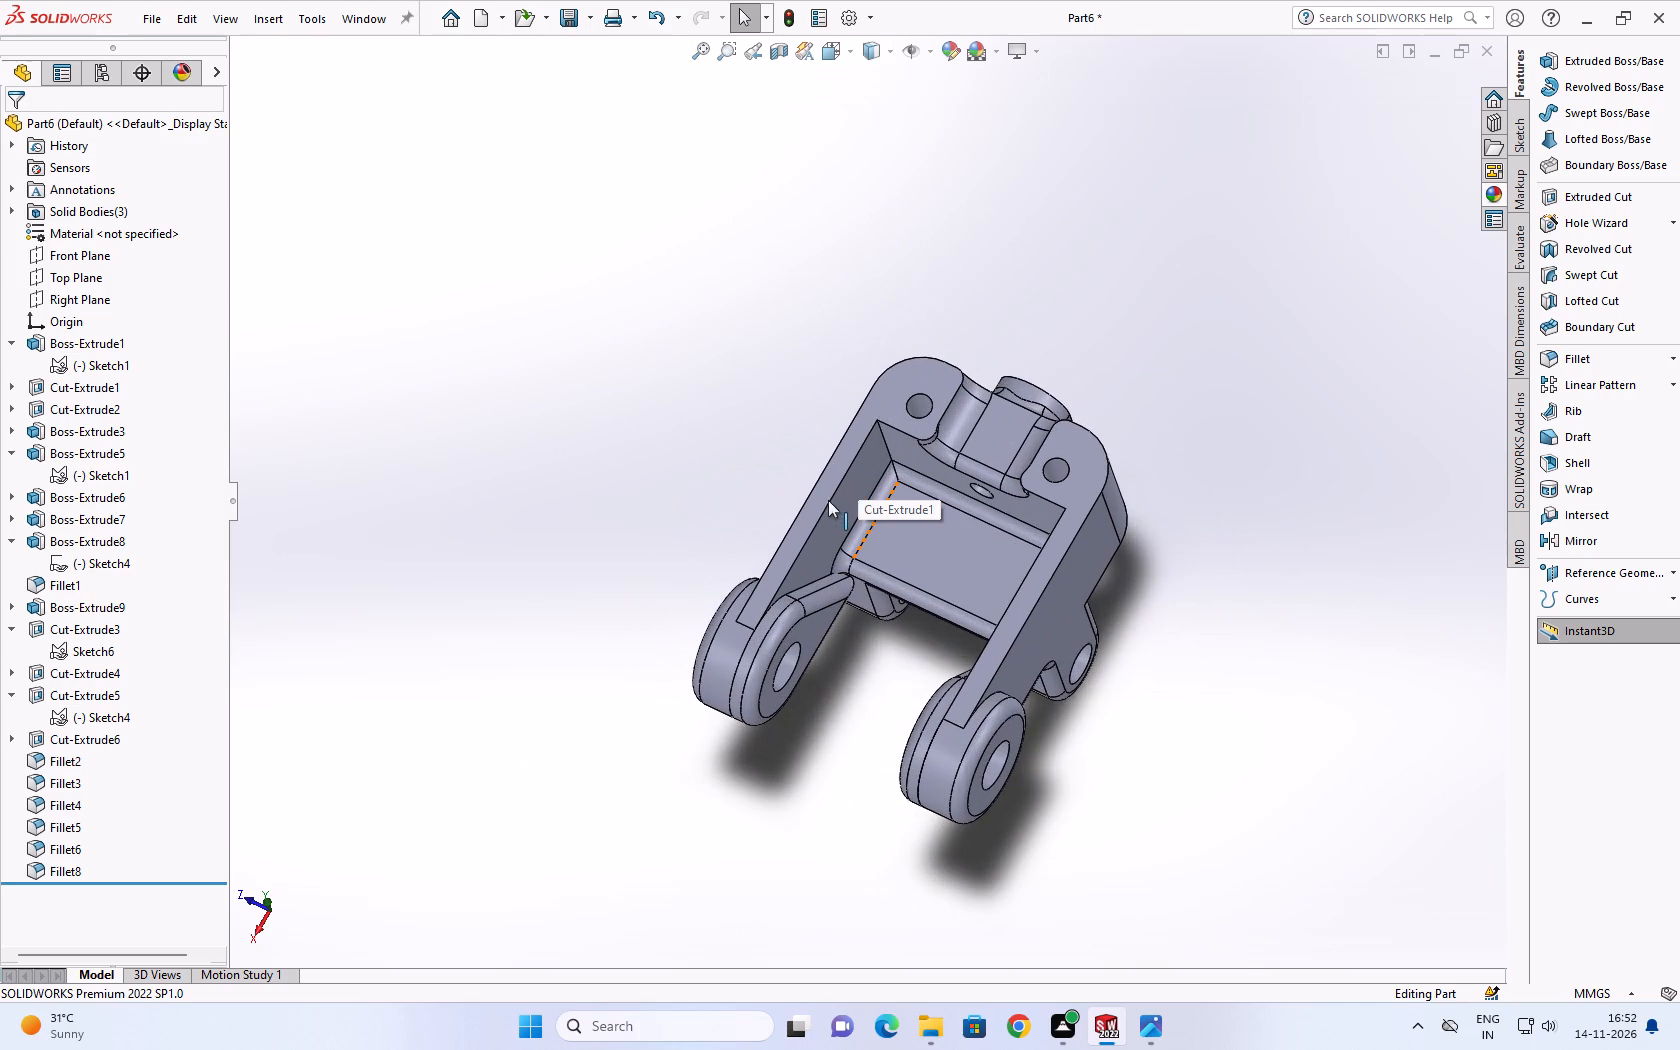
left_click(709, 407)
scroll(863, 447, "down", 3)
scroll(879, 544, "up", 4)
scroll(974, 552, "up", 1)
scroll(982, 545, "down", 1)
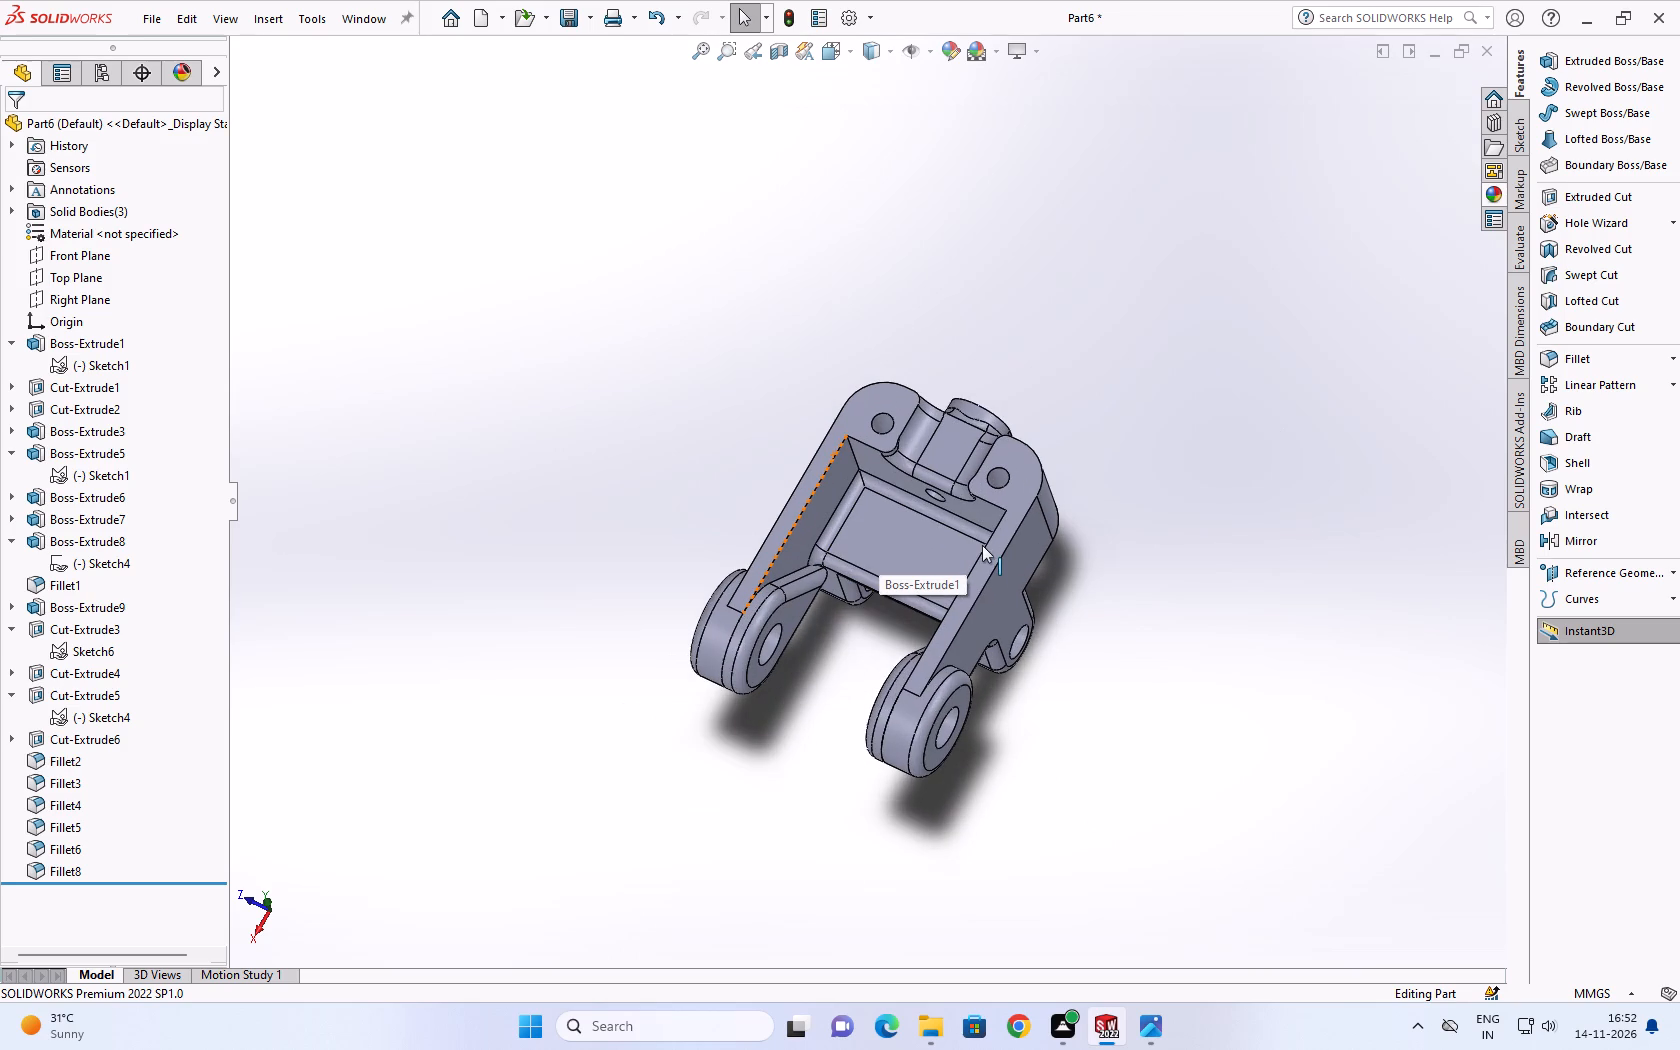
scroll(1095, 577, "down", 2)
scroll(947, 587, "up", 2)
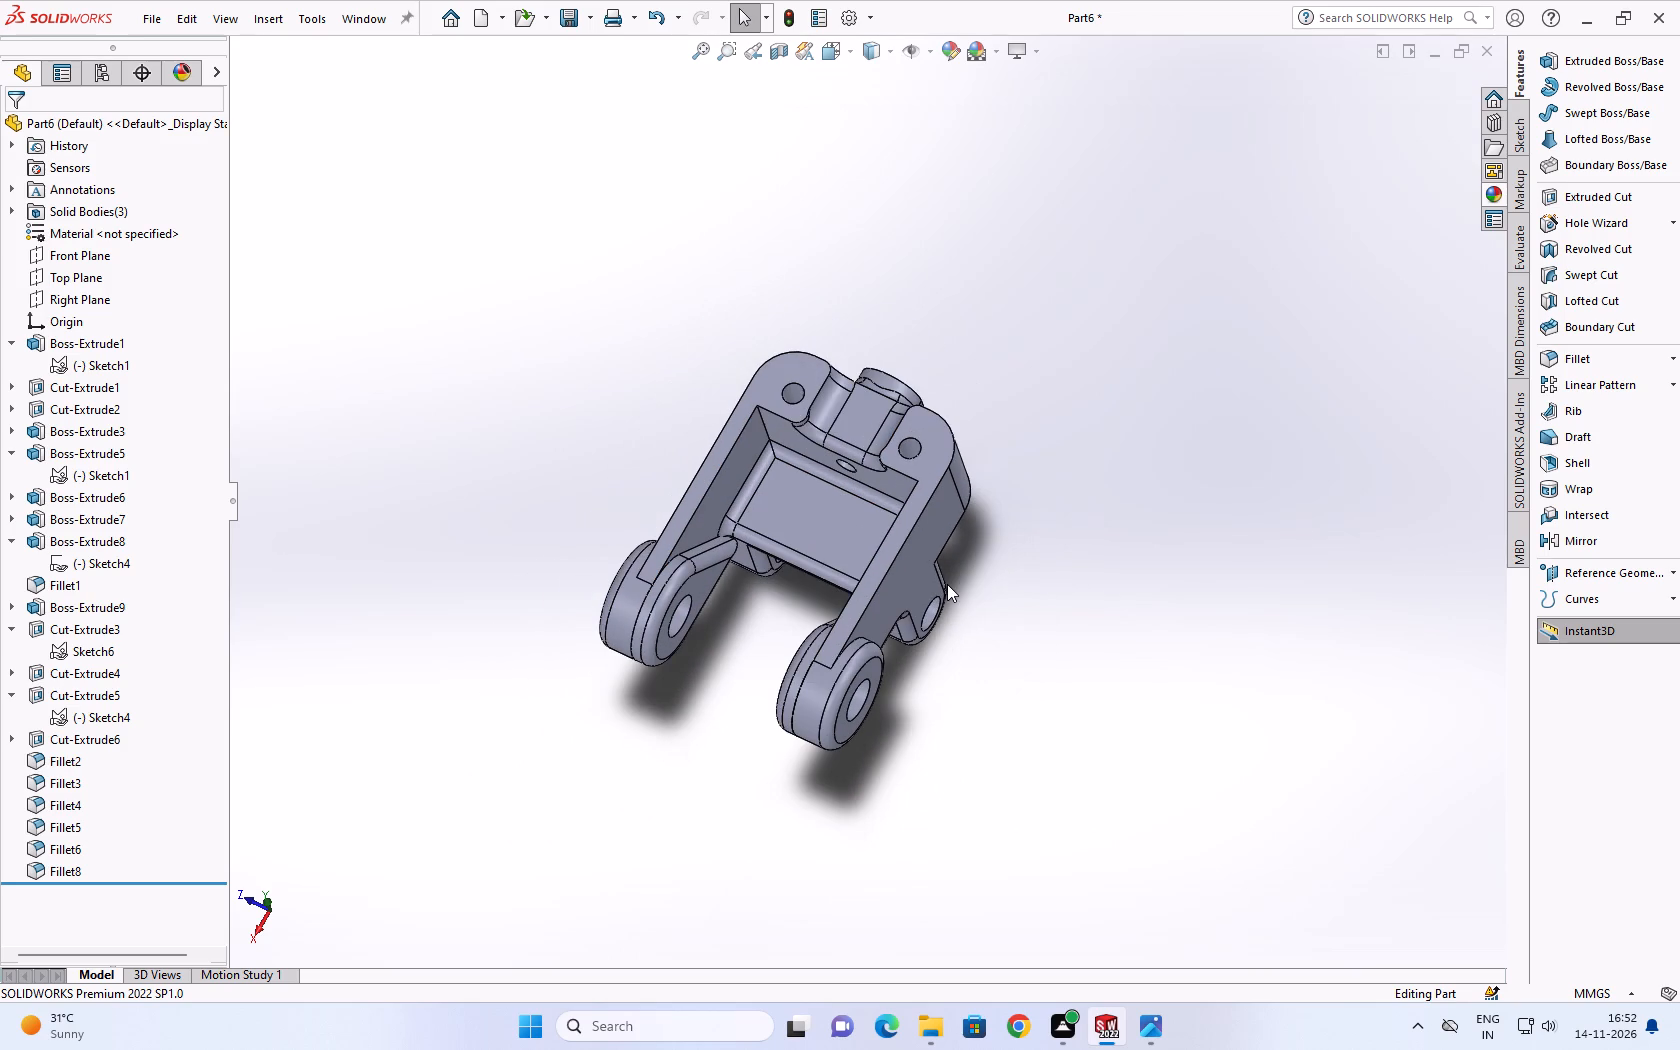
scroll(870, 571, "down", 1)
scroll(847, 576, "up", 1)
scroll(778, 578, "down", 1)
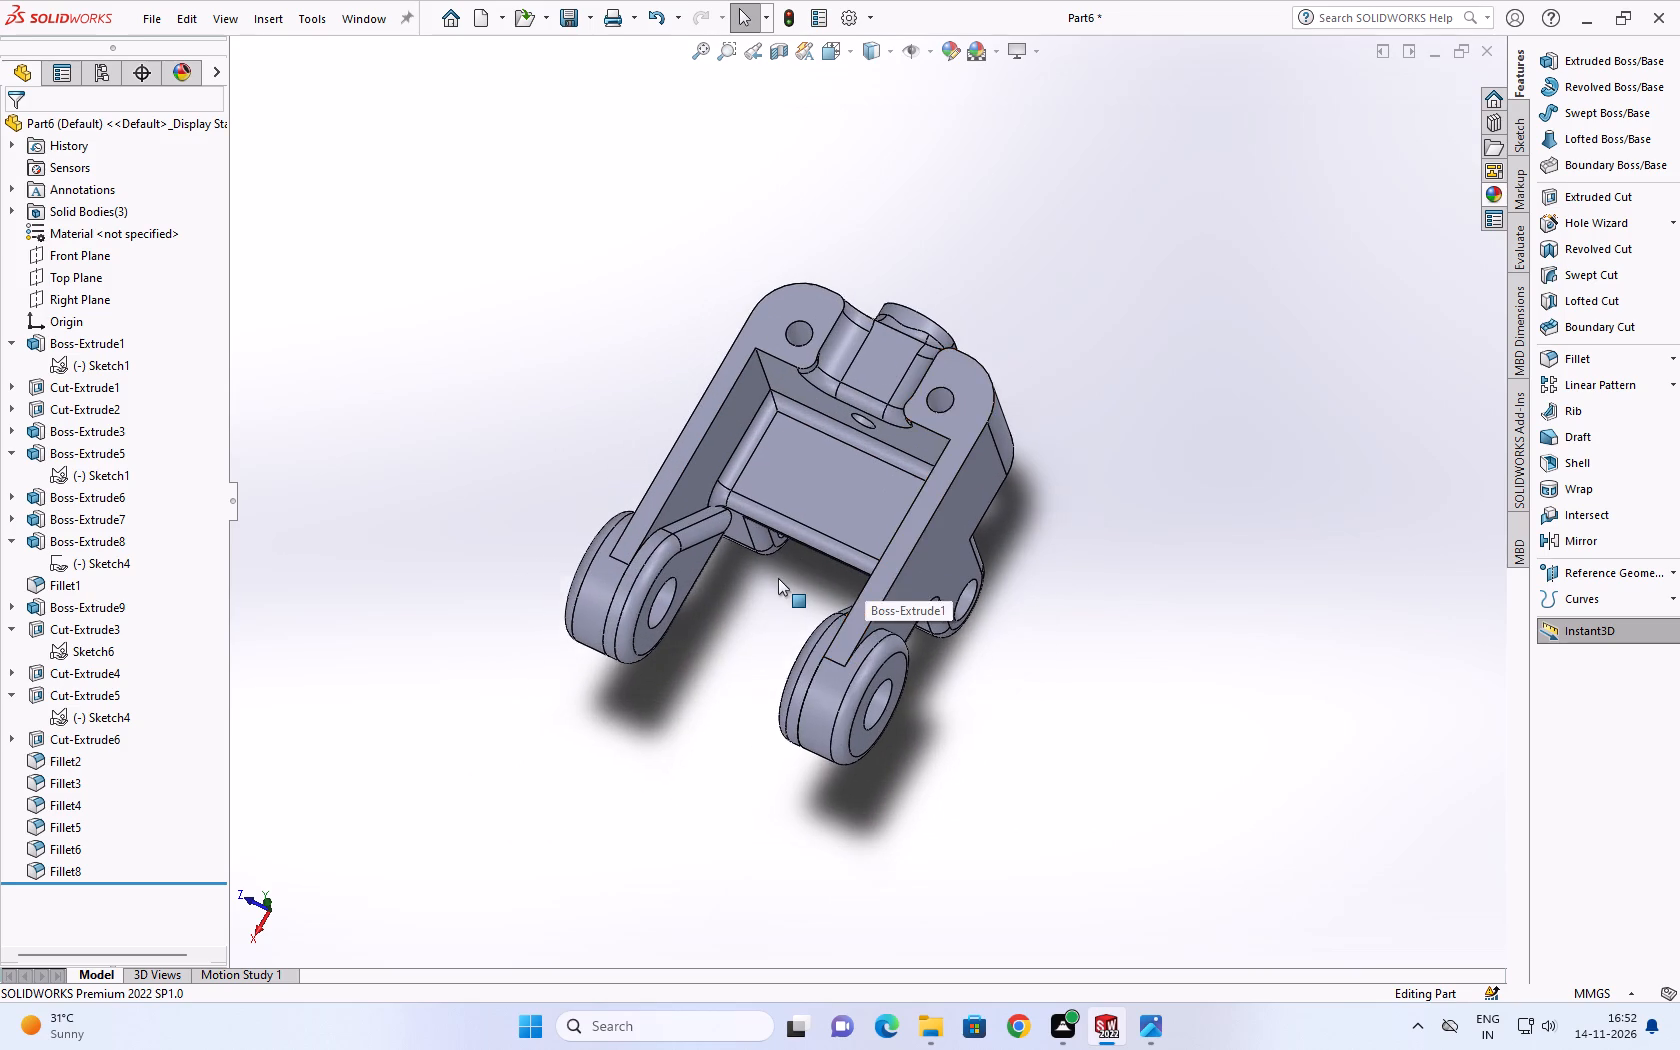
Fillet the outer edges of the body's underside face, around both rounded corners and across the rear eye lug, with a 5 mm radius.
scroll(778, 578, "down", 1)
middle_click_drag(780, 574, 760, 286)
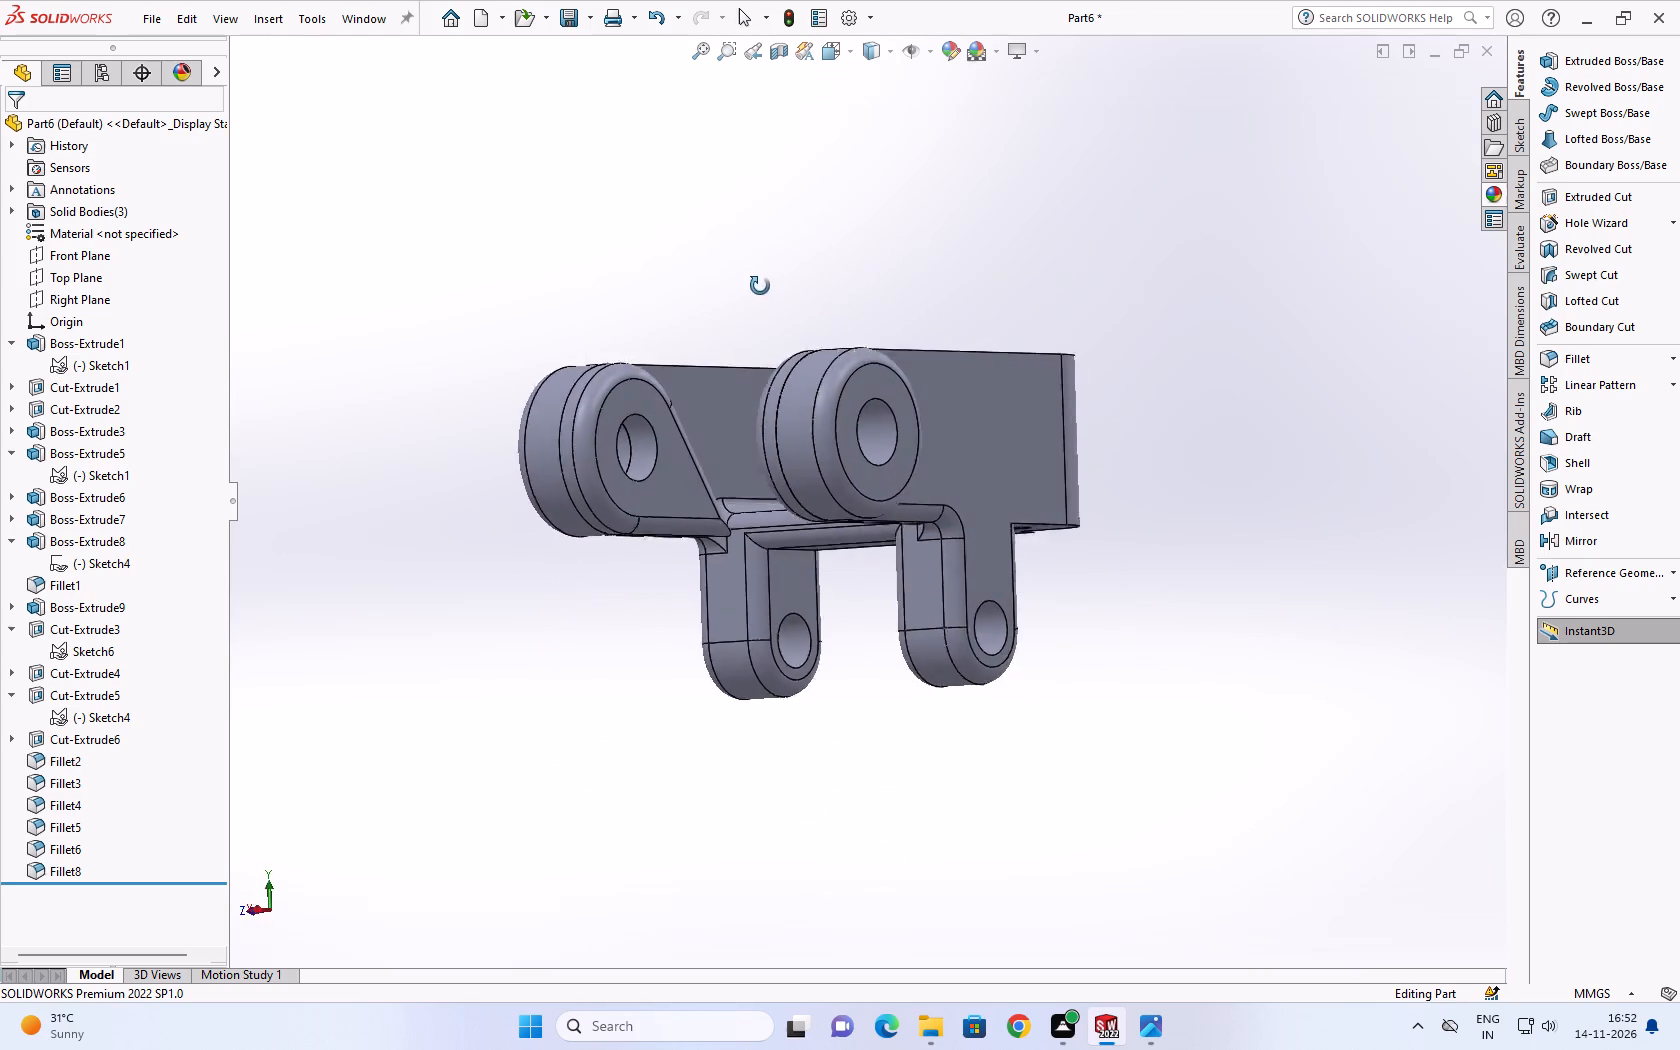
middle_click_drag(760, 286, 820, 254)
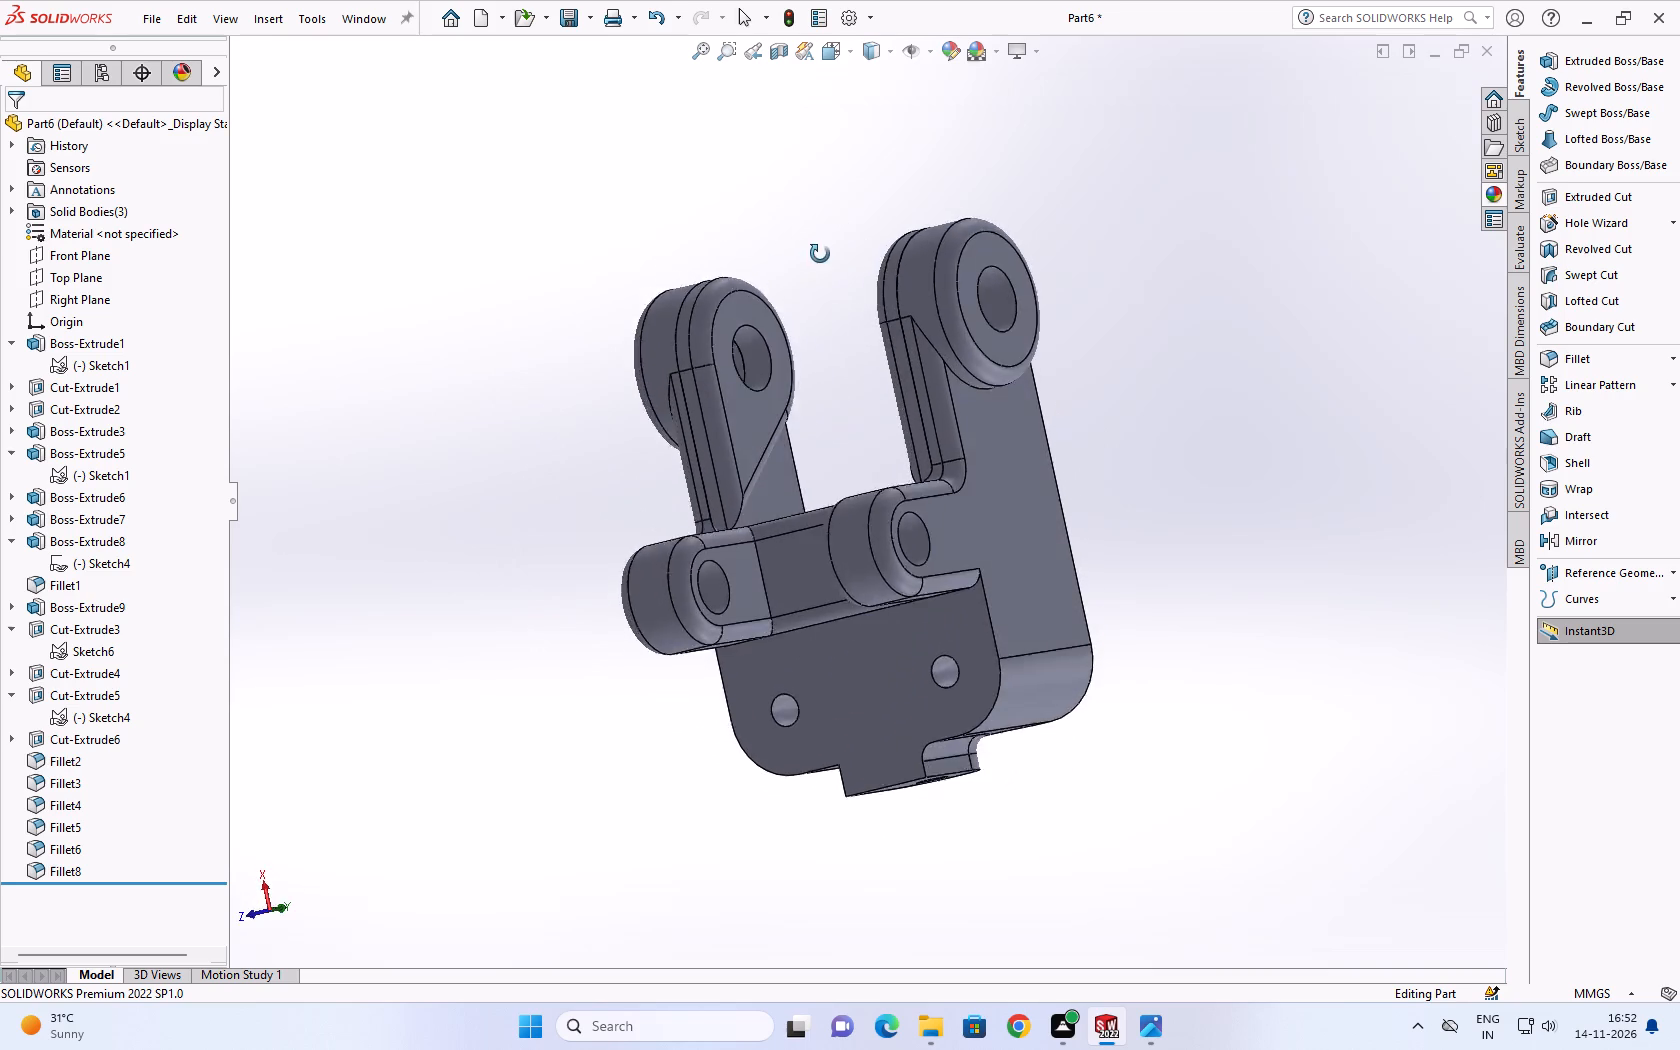
middle_click_drag(820, 254, 667, 301)
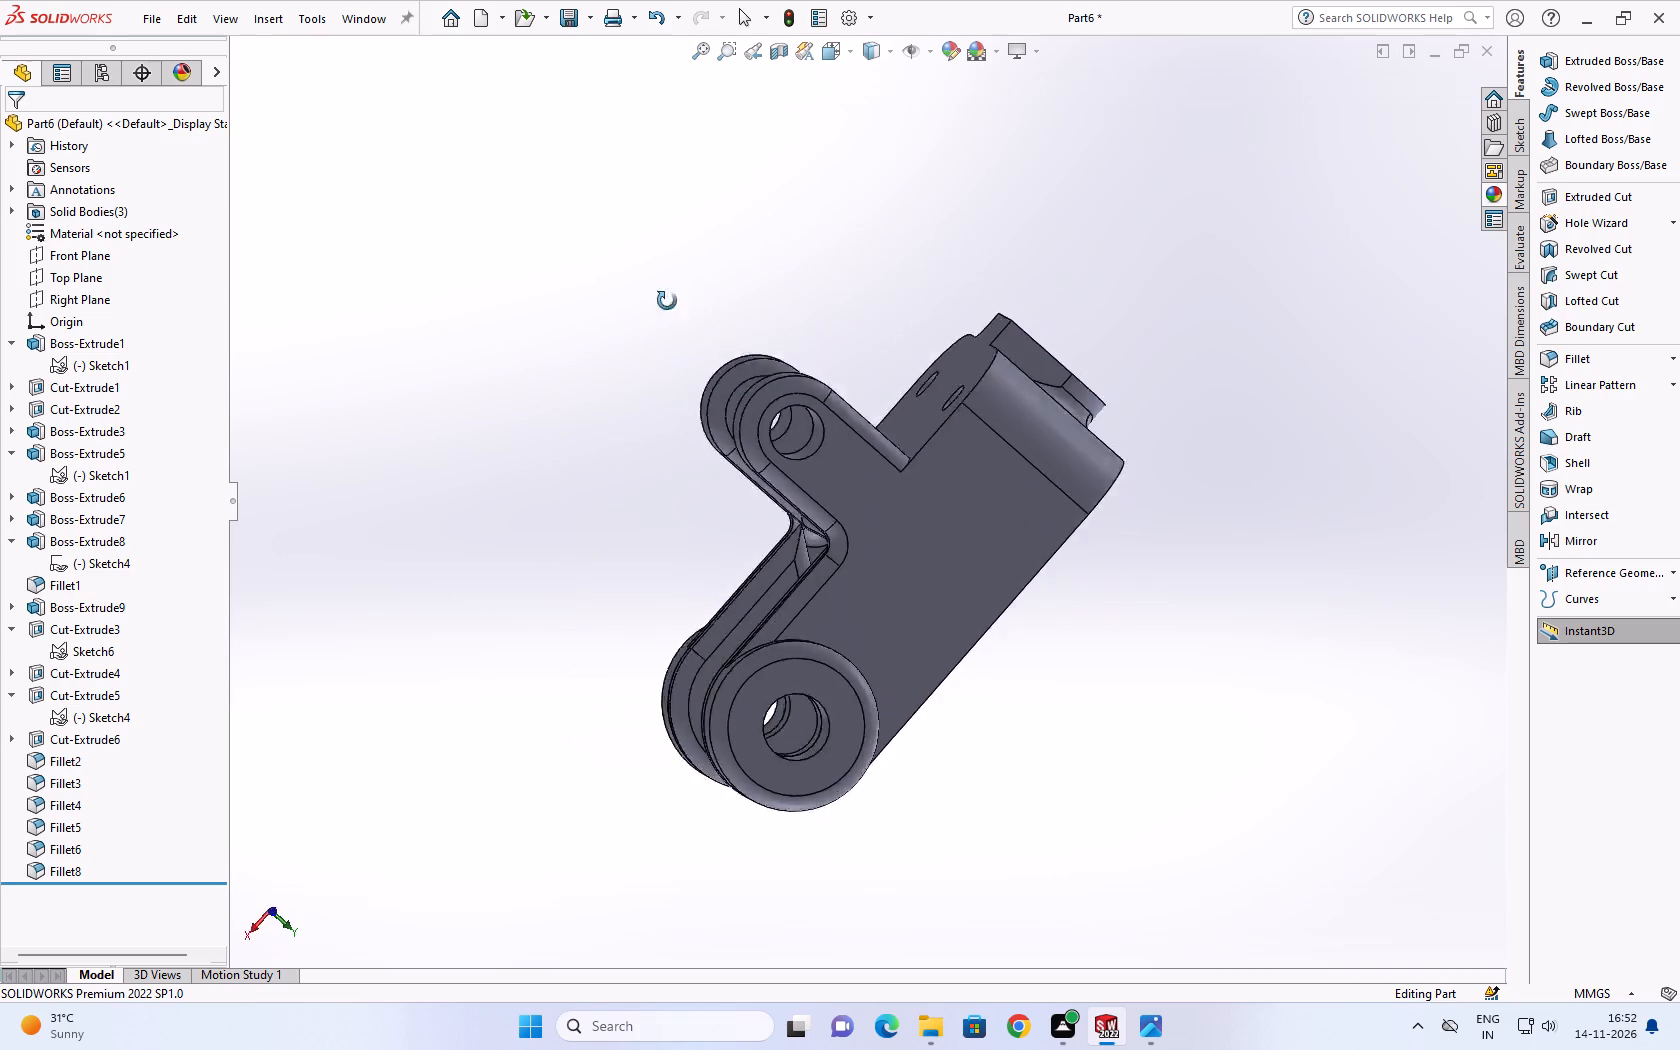
middle_click_drag(667, 301, 674, 604)
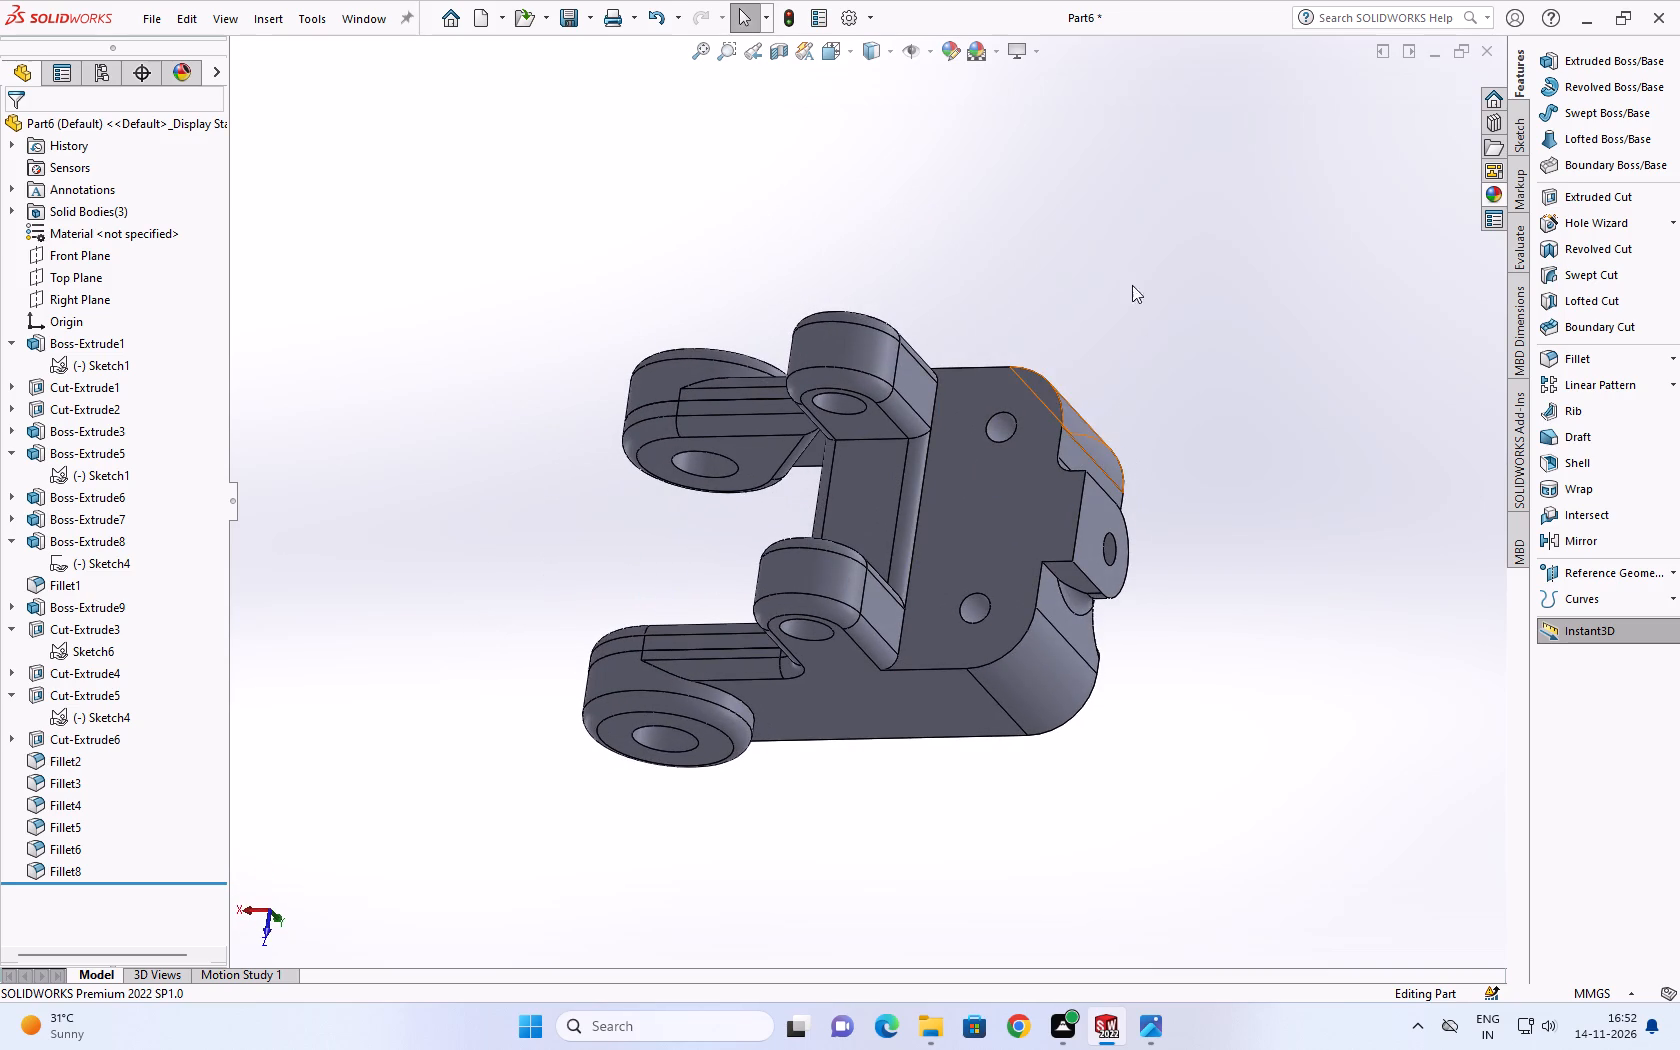
left_click(1574, 362)
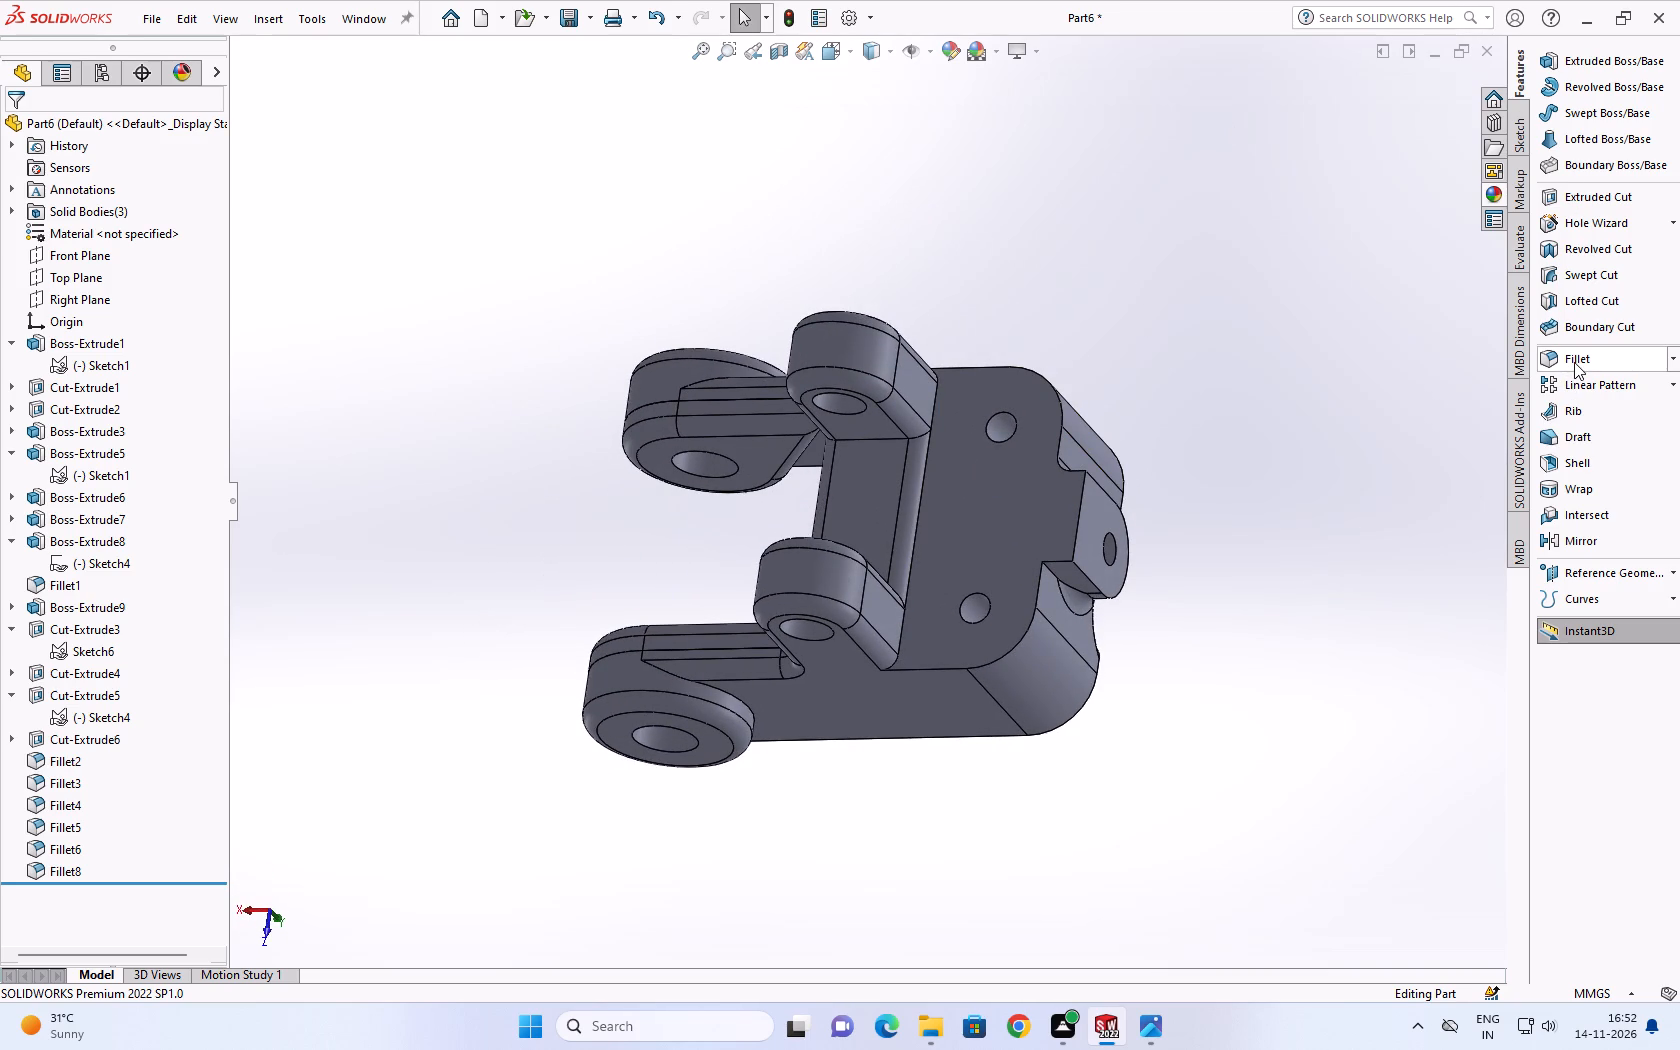
left_click(926, 668)
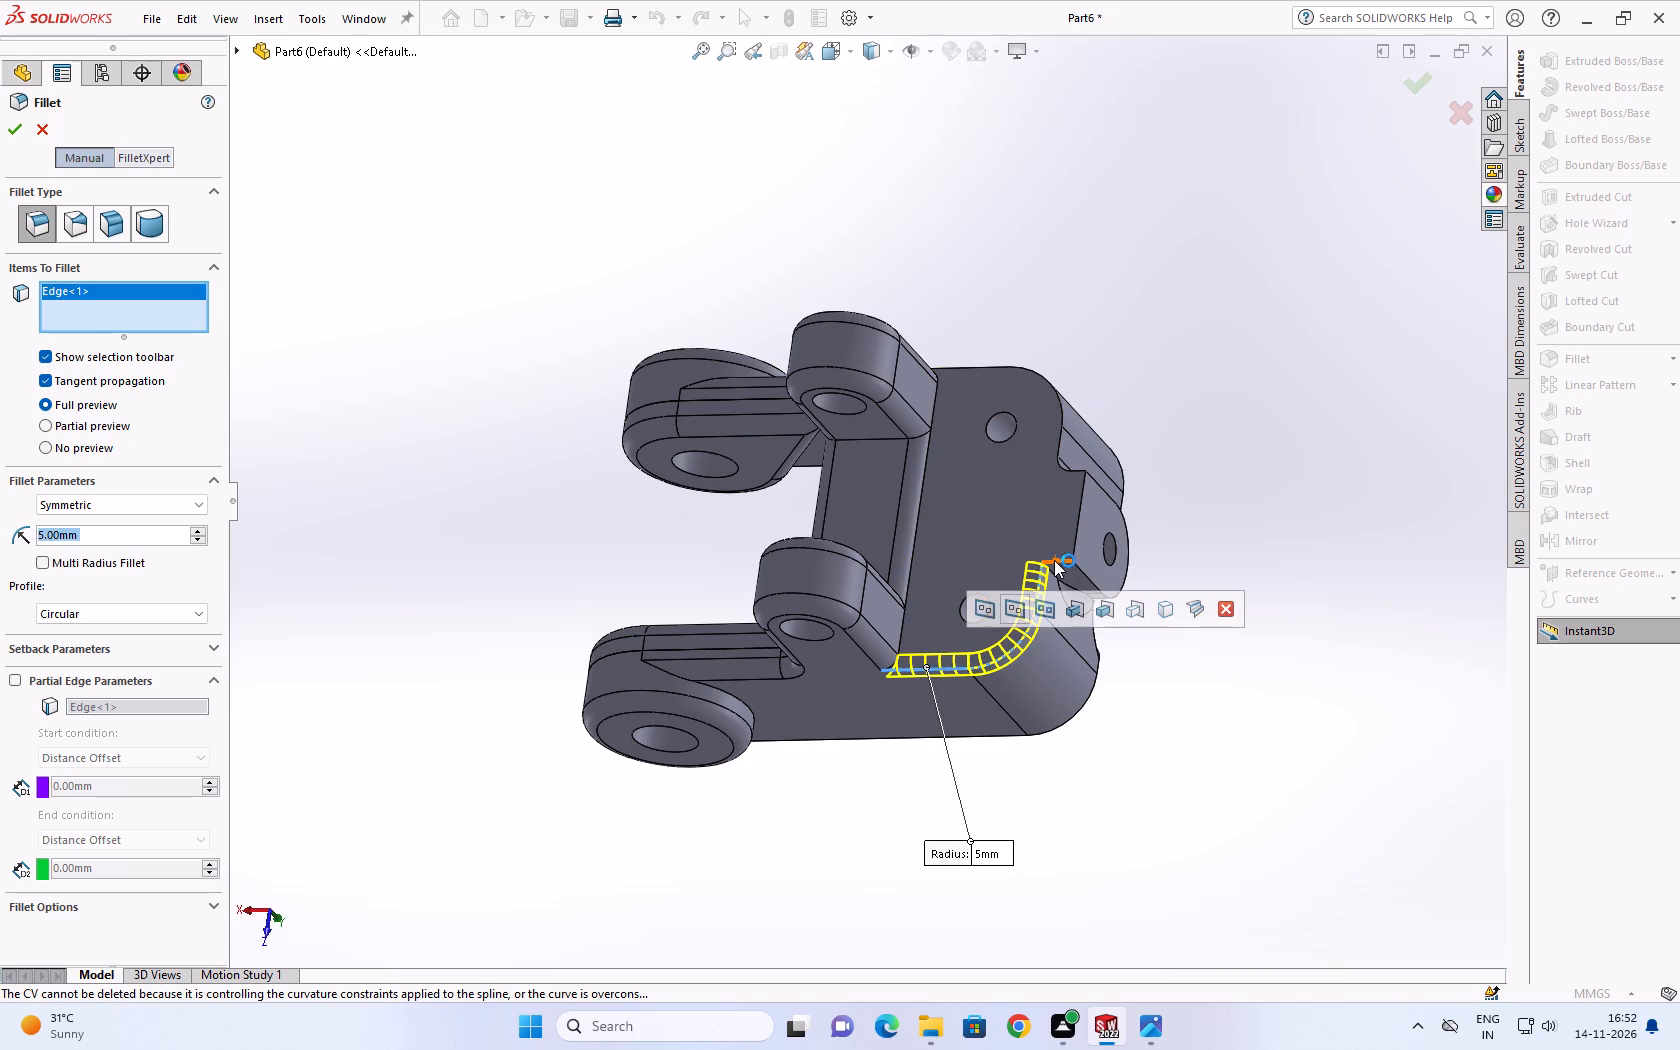
left_click(1054, 560)
left_click(1076, 547)
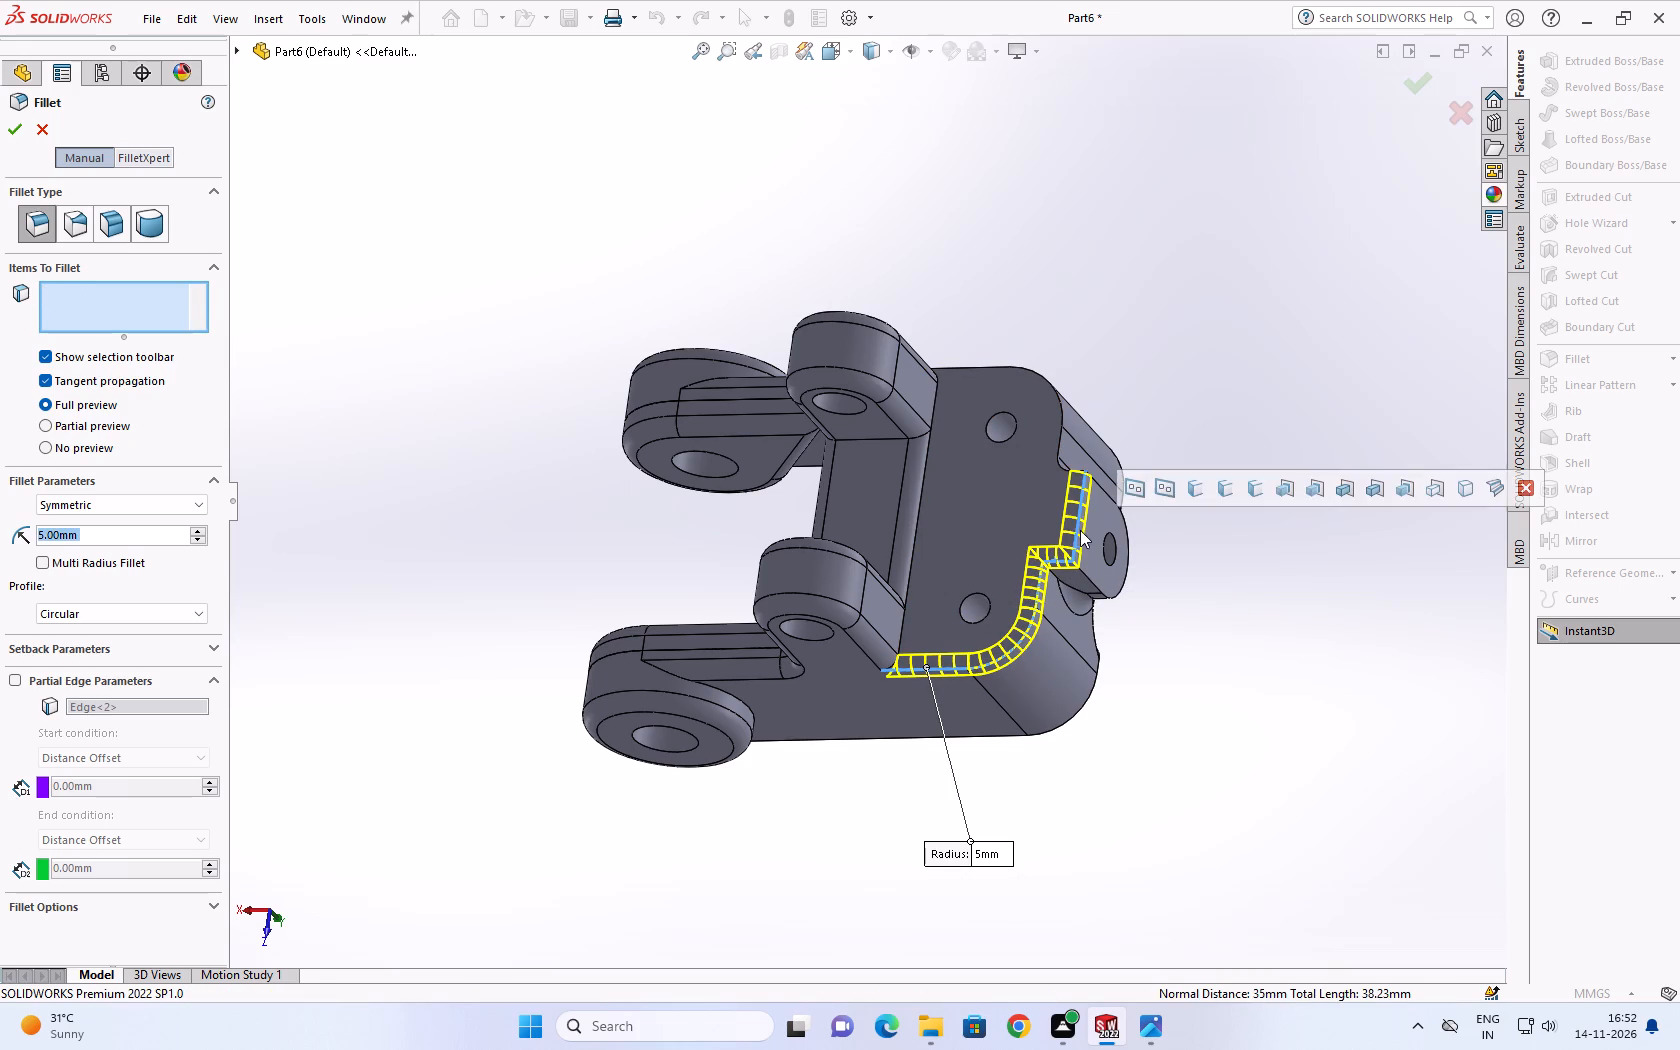
left_click(1057, 448)
scroll(1068, 472, "down", 1)
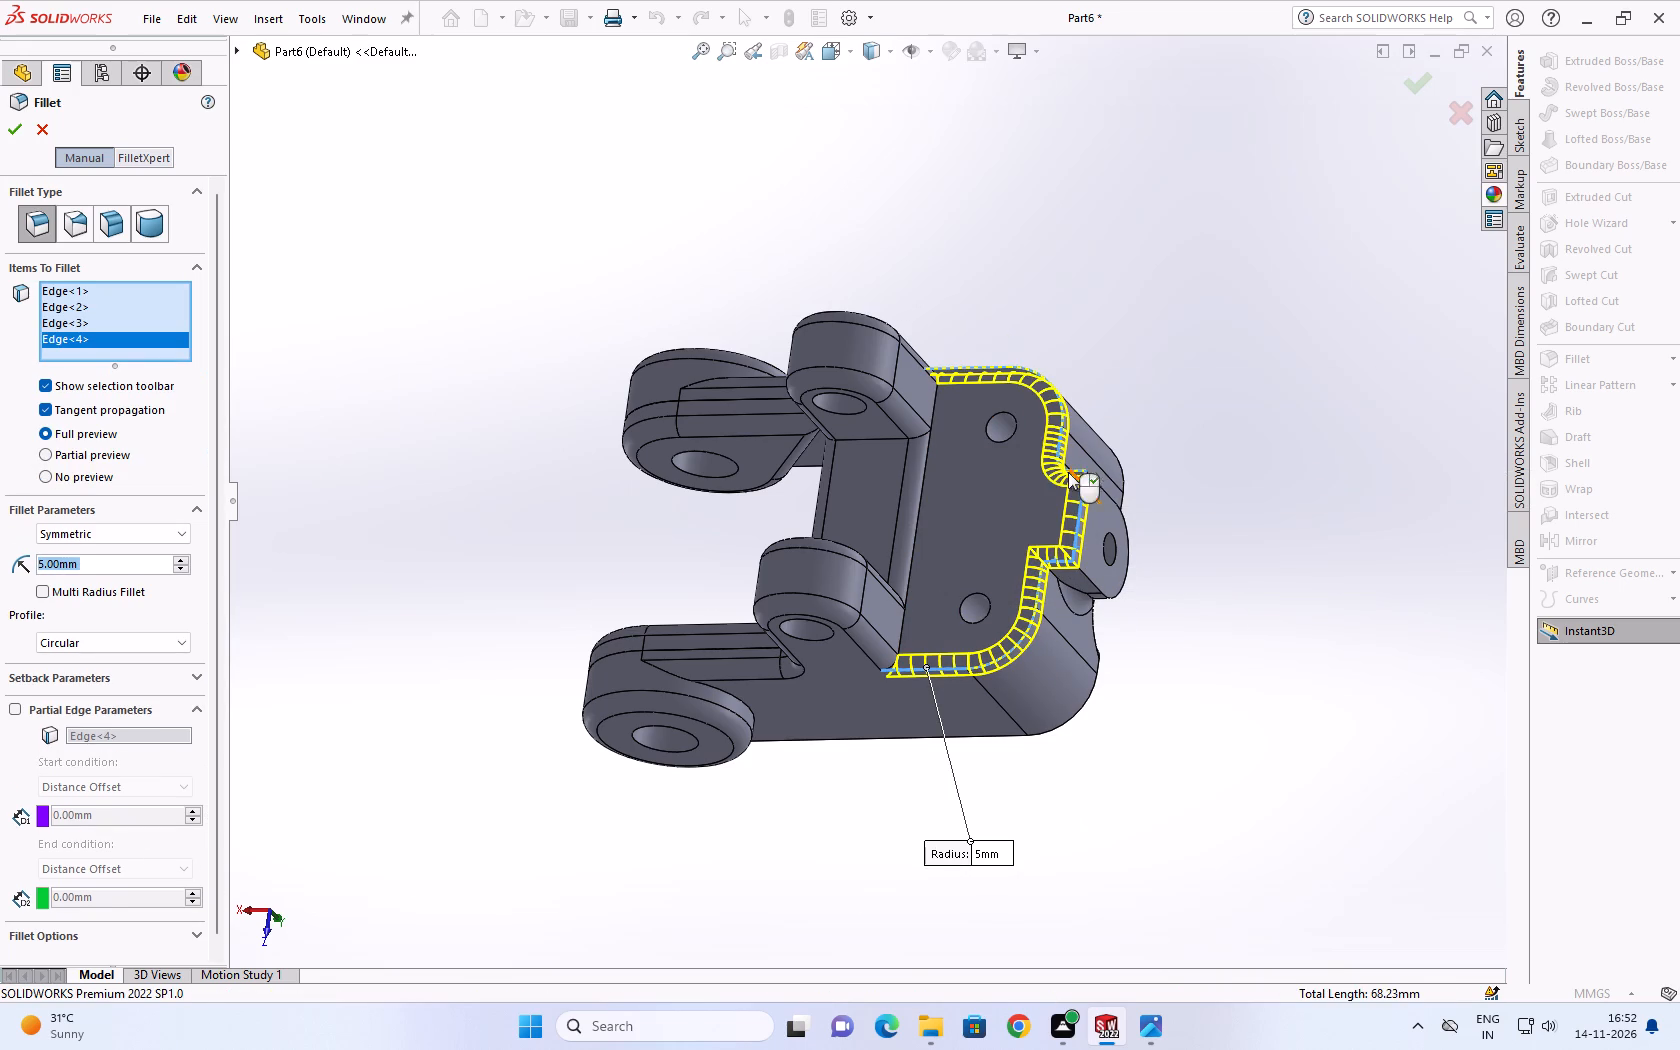
scroll(1068, 472, "down", 2)
left_click(21, 133)
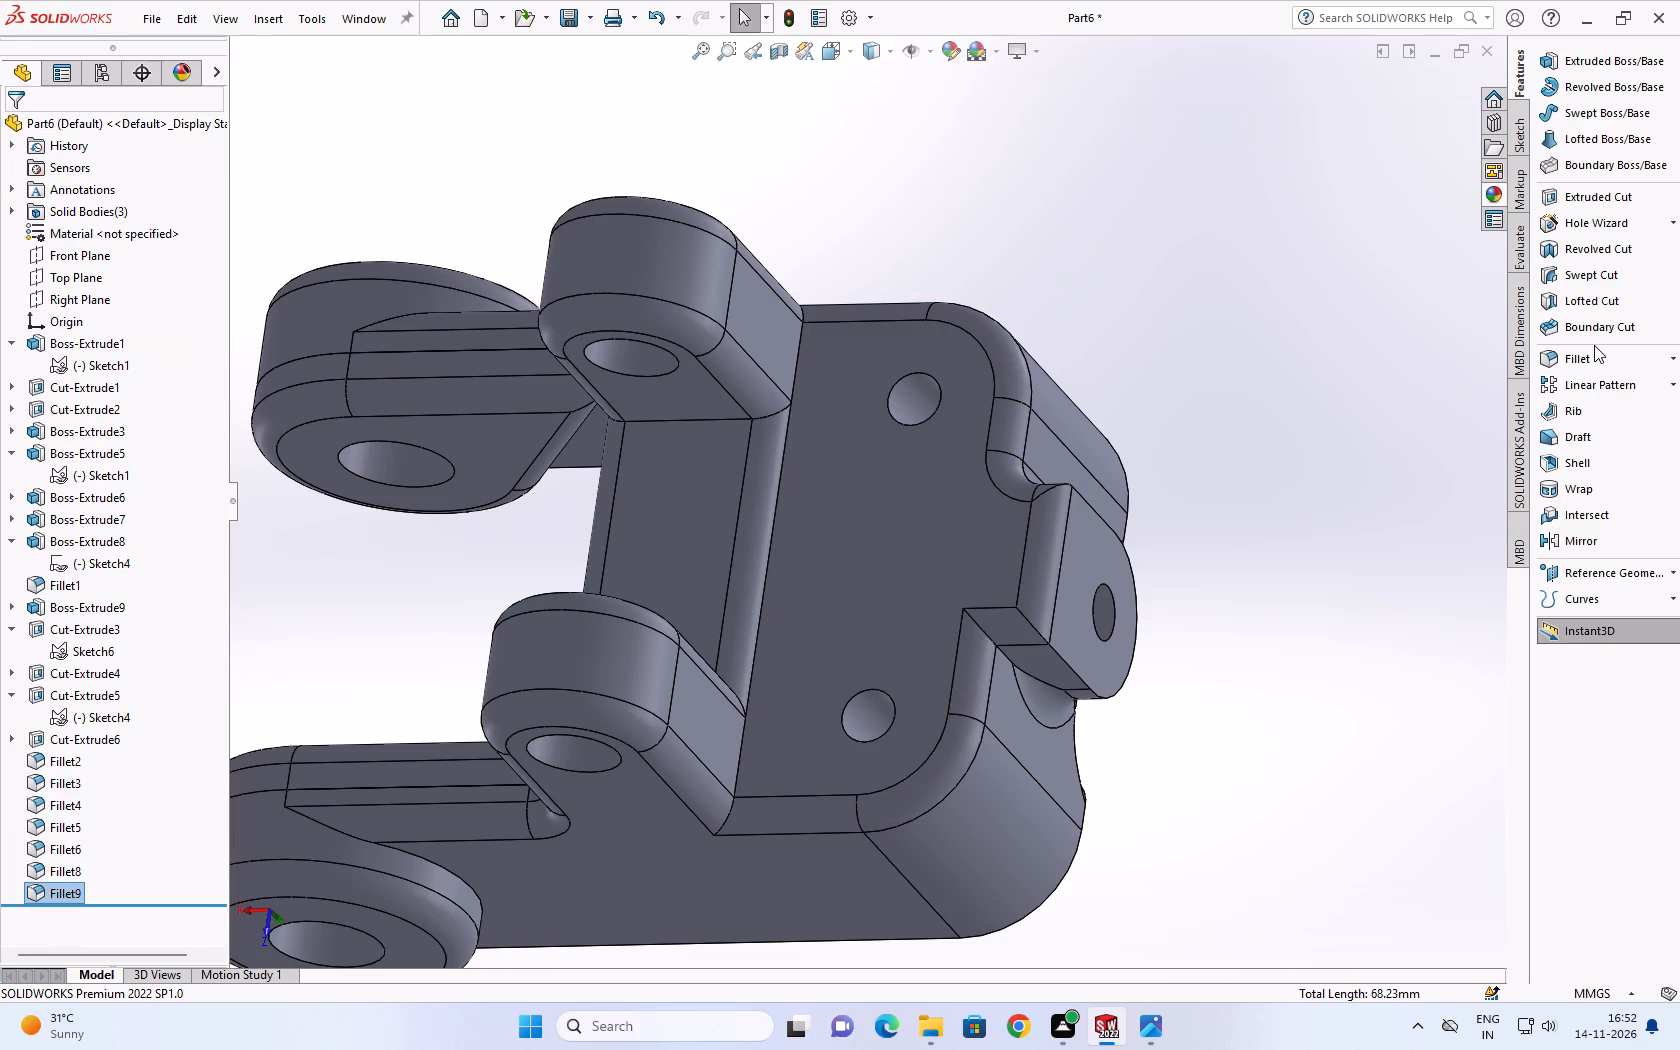
Fillet the outer face edges of the rear eye lug, along both sides and around its rounded end, with a 5 mm radius.
left_click(1579, 359)
scroll(946, 669, "down", 2)
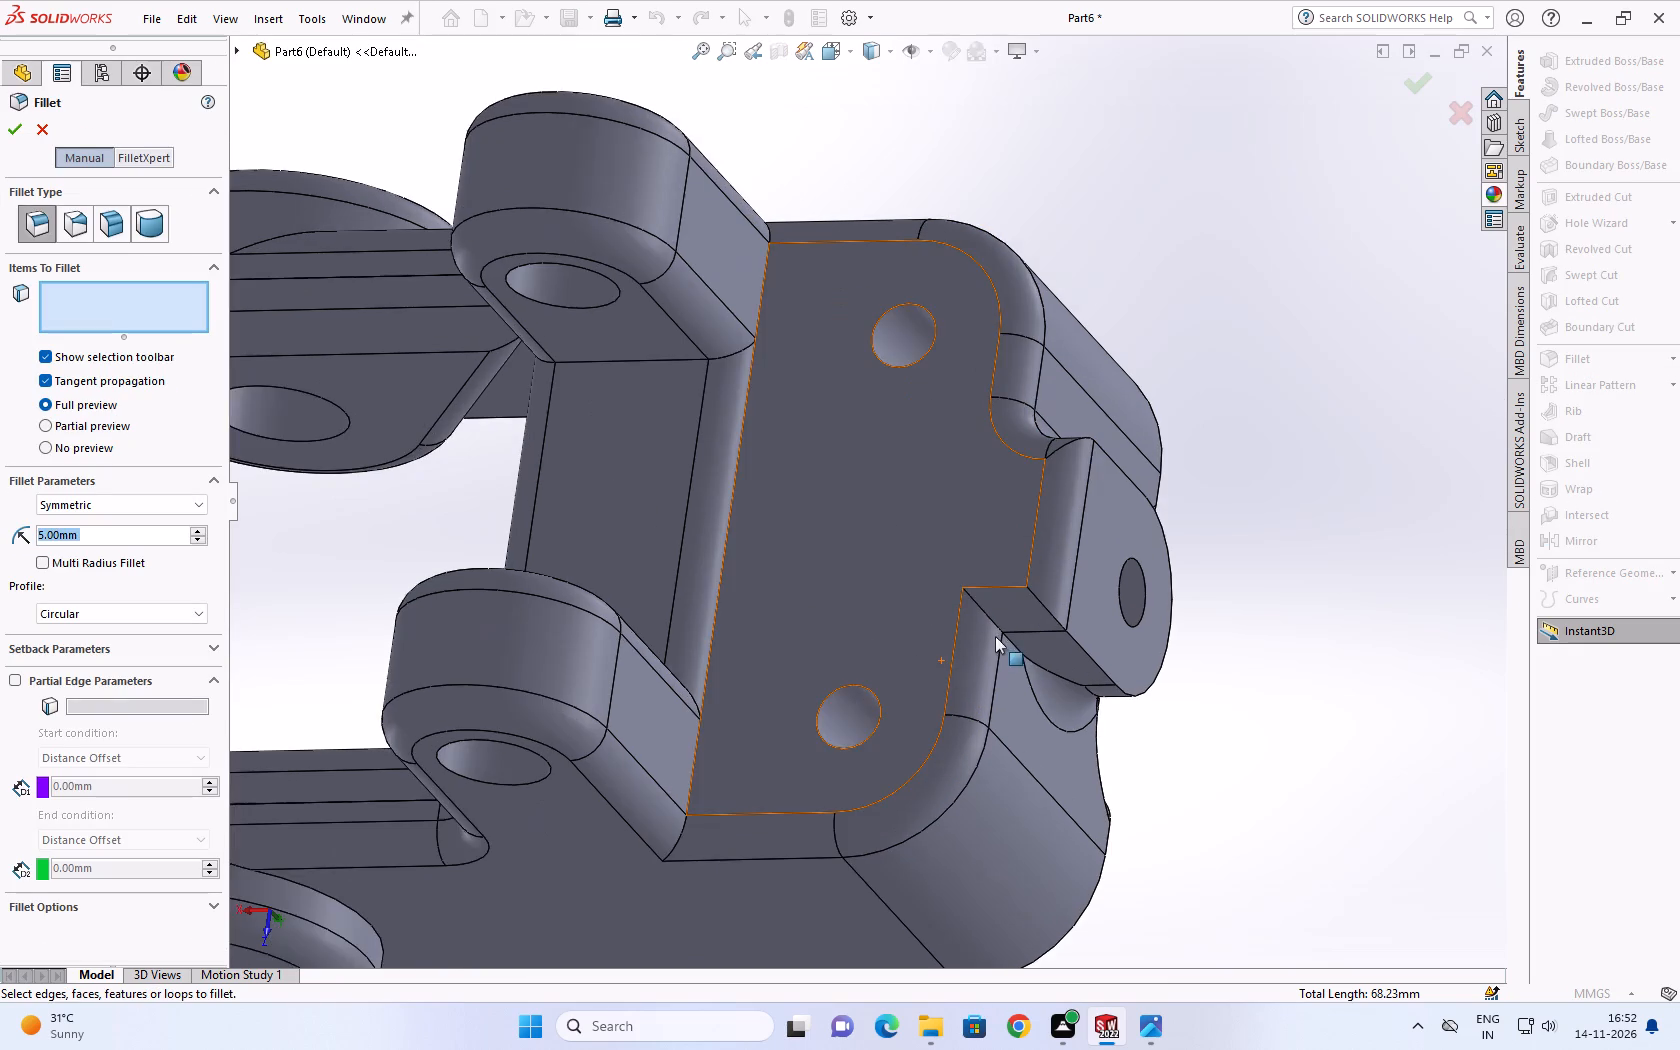
scroll(997, 635, "down", 1)
left_click(1162, 672)
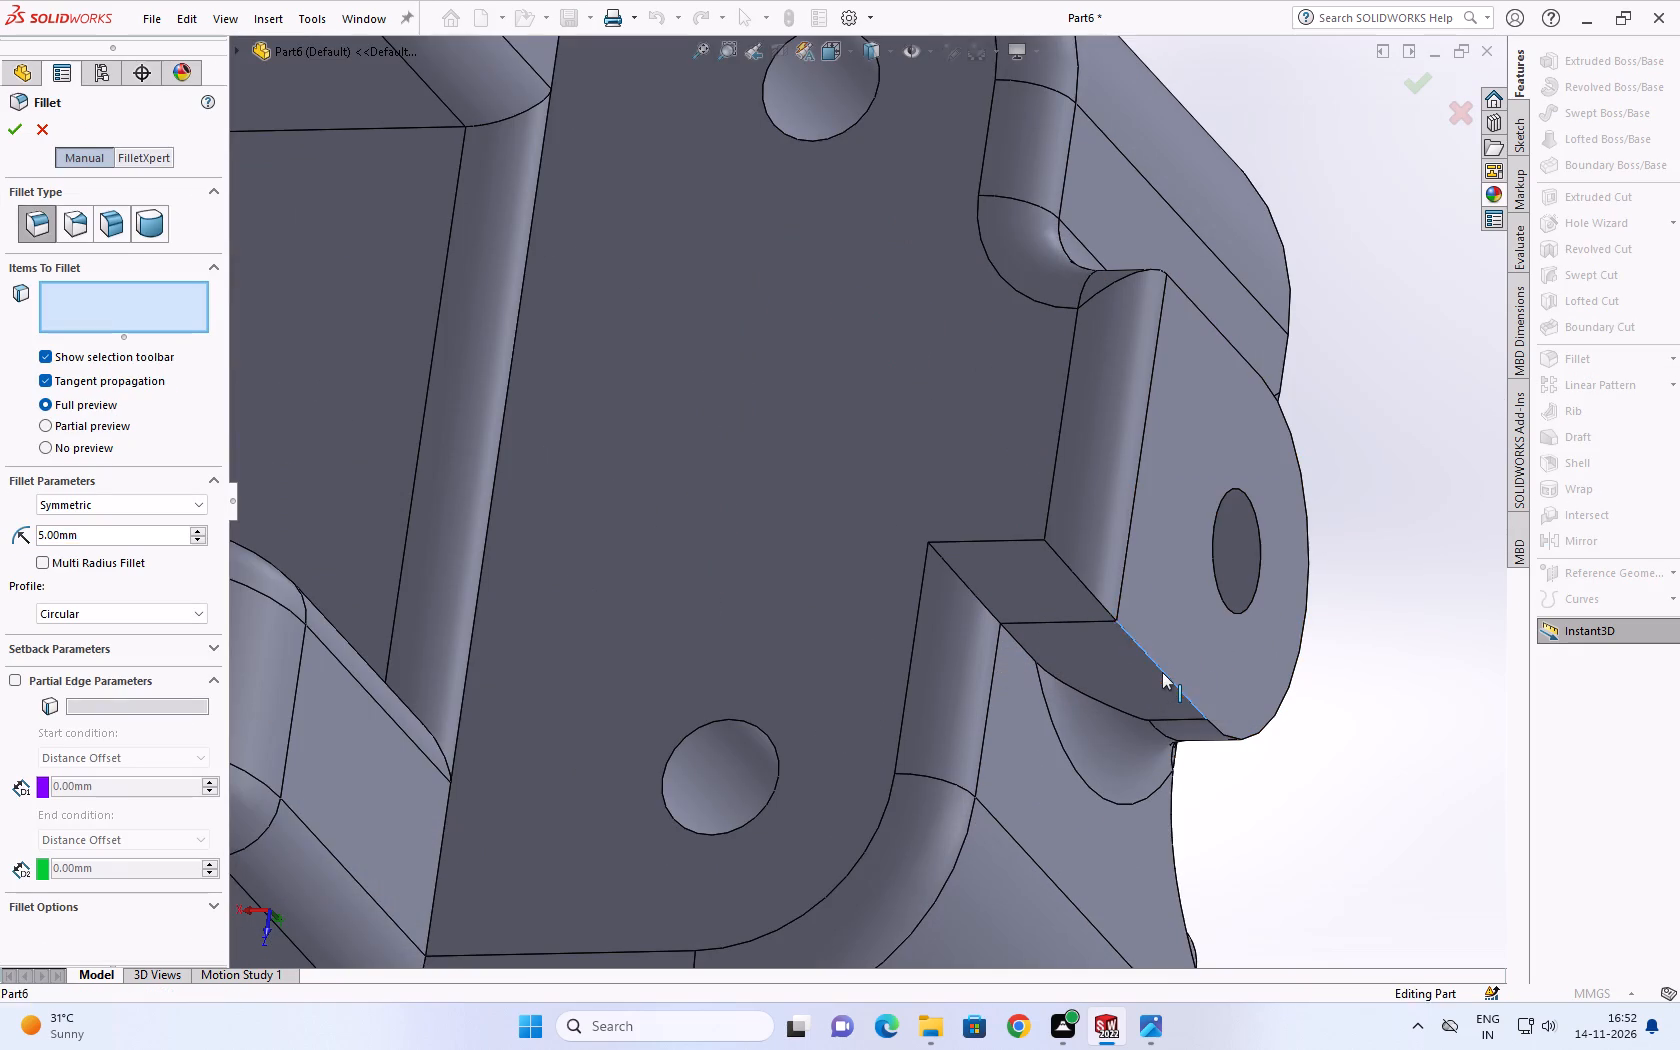
left_click(1207, 318)
middle_click_drag(1207, 318, 1141, 408)
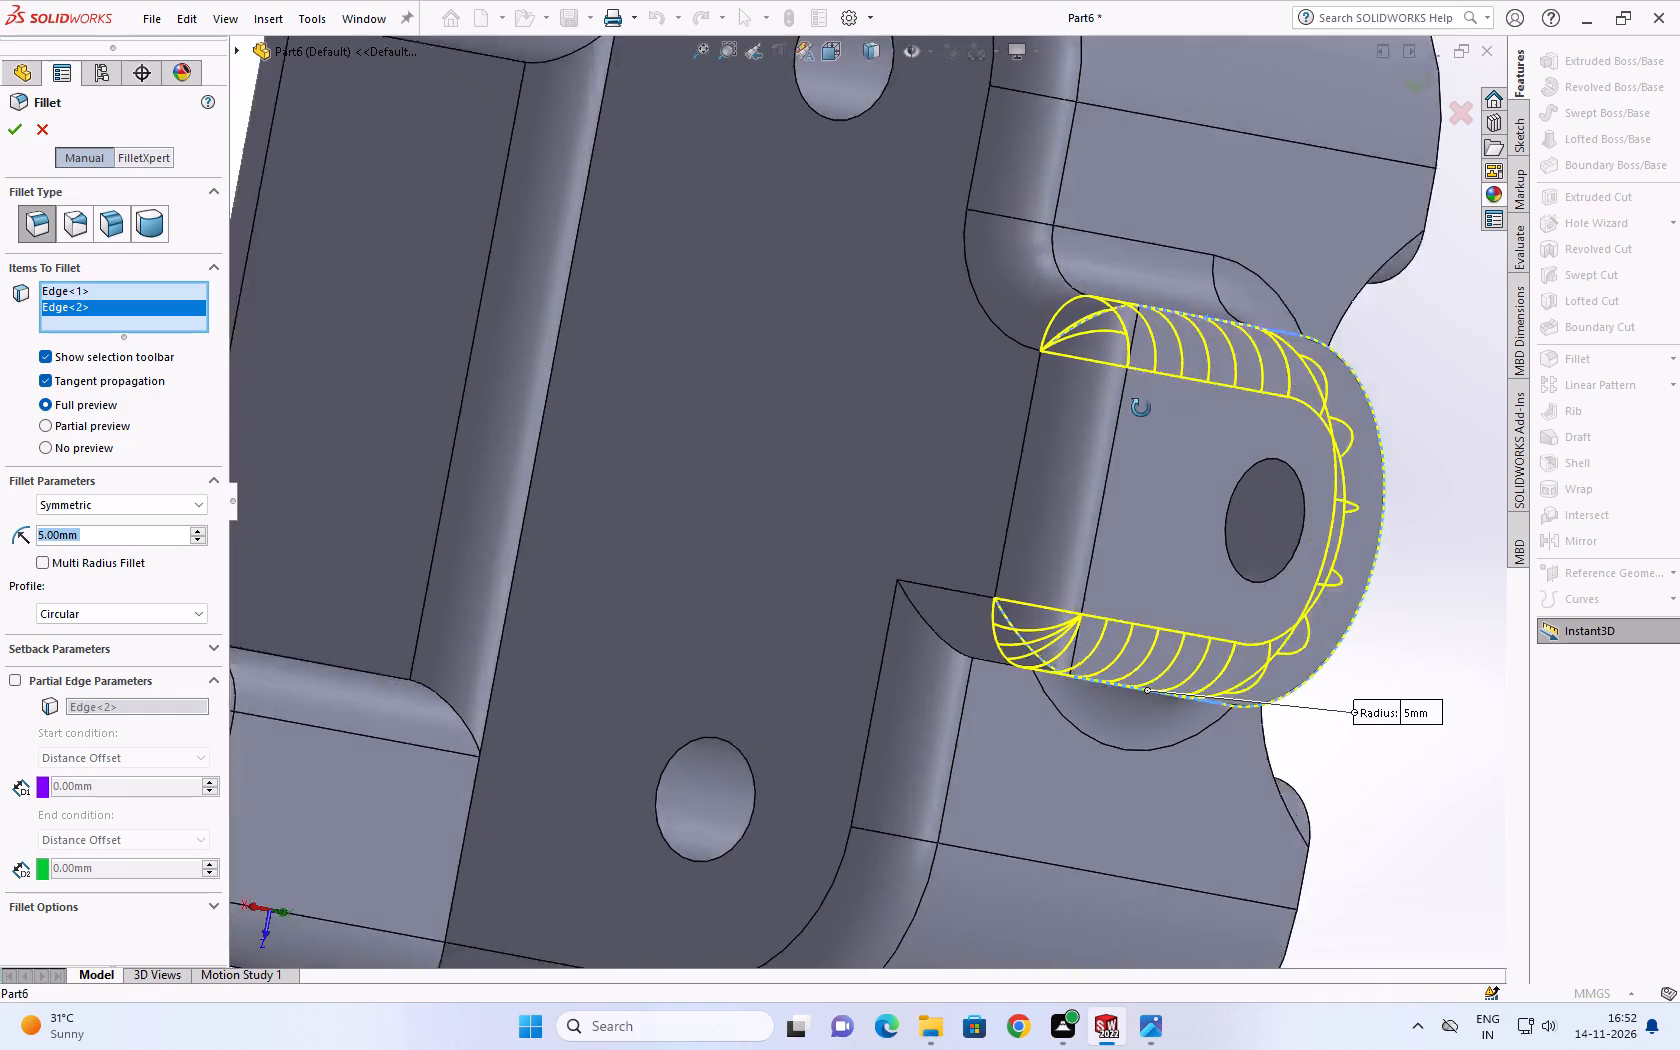
middle_click_drag(1141, 408, 1000, 477)
left_click(5, 127)
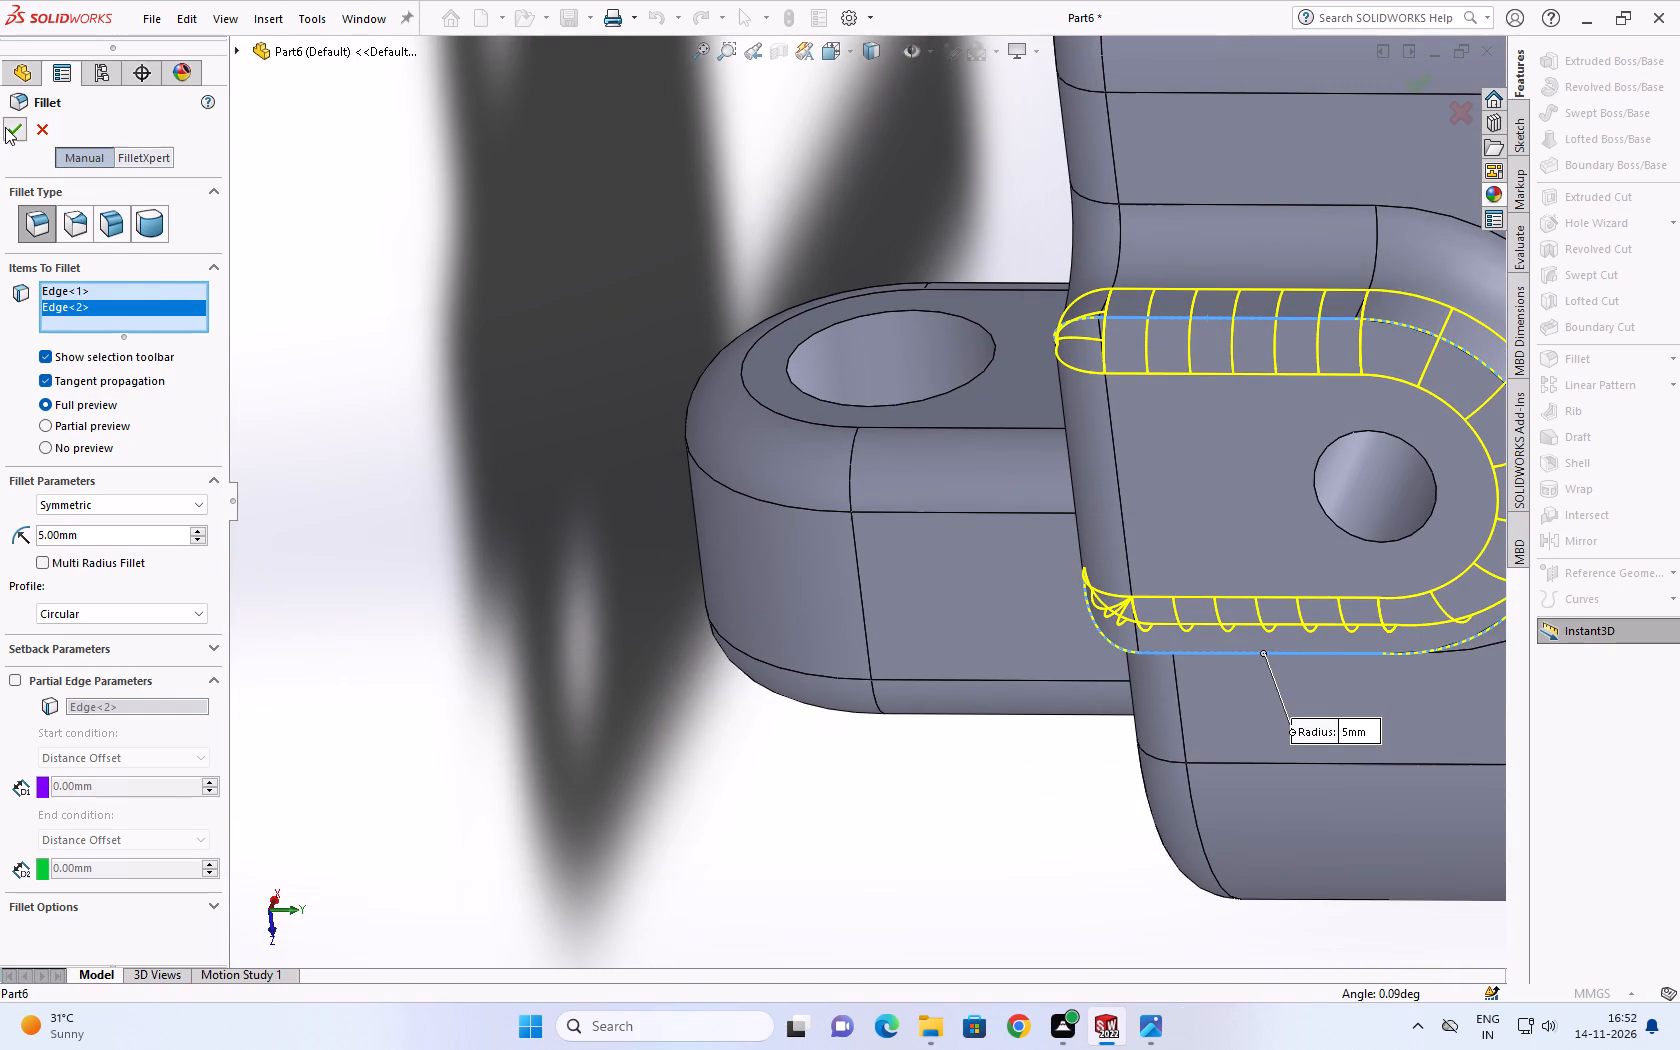
Inspect the filleted rear eye lug and its junction with the body, plus the fork's arms, underside and outer side.
scroll(1346, 684, "up", 2)
scroll(1319, 672, "down", 2)
scroll(1144, 542, "up", 1)
middle_click_drag(1144, 542, 1057, 455)
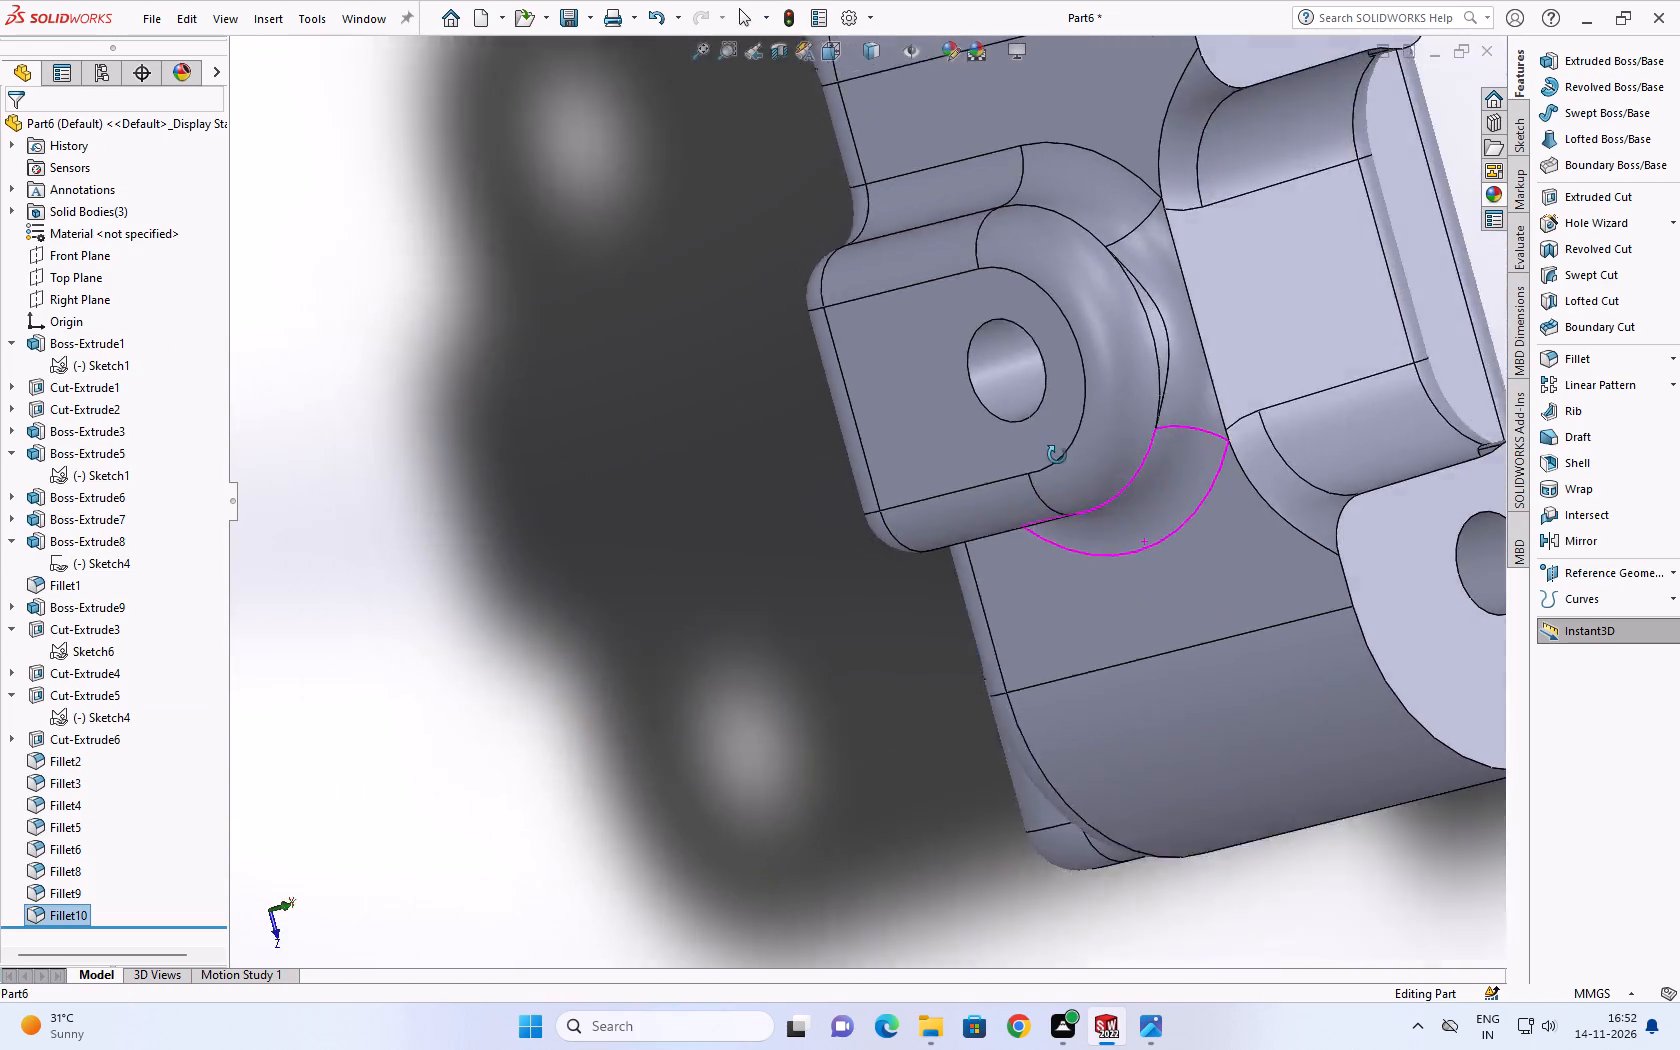
middle_click_drag(1057, 455, 1017, 238)
scroll(1094, 394, "up", 3)
scroll(1094, 394, "down", 2)
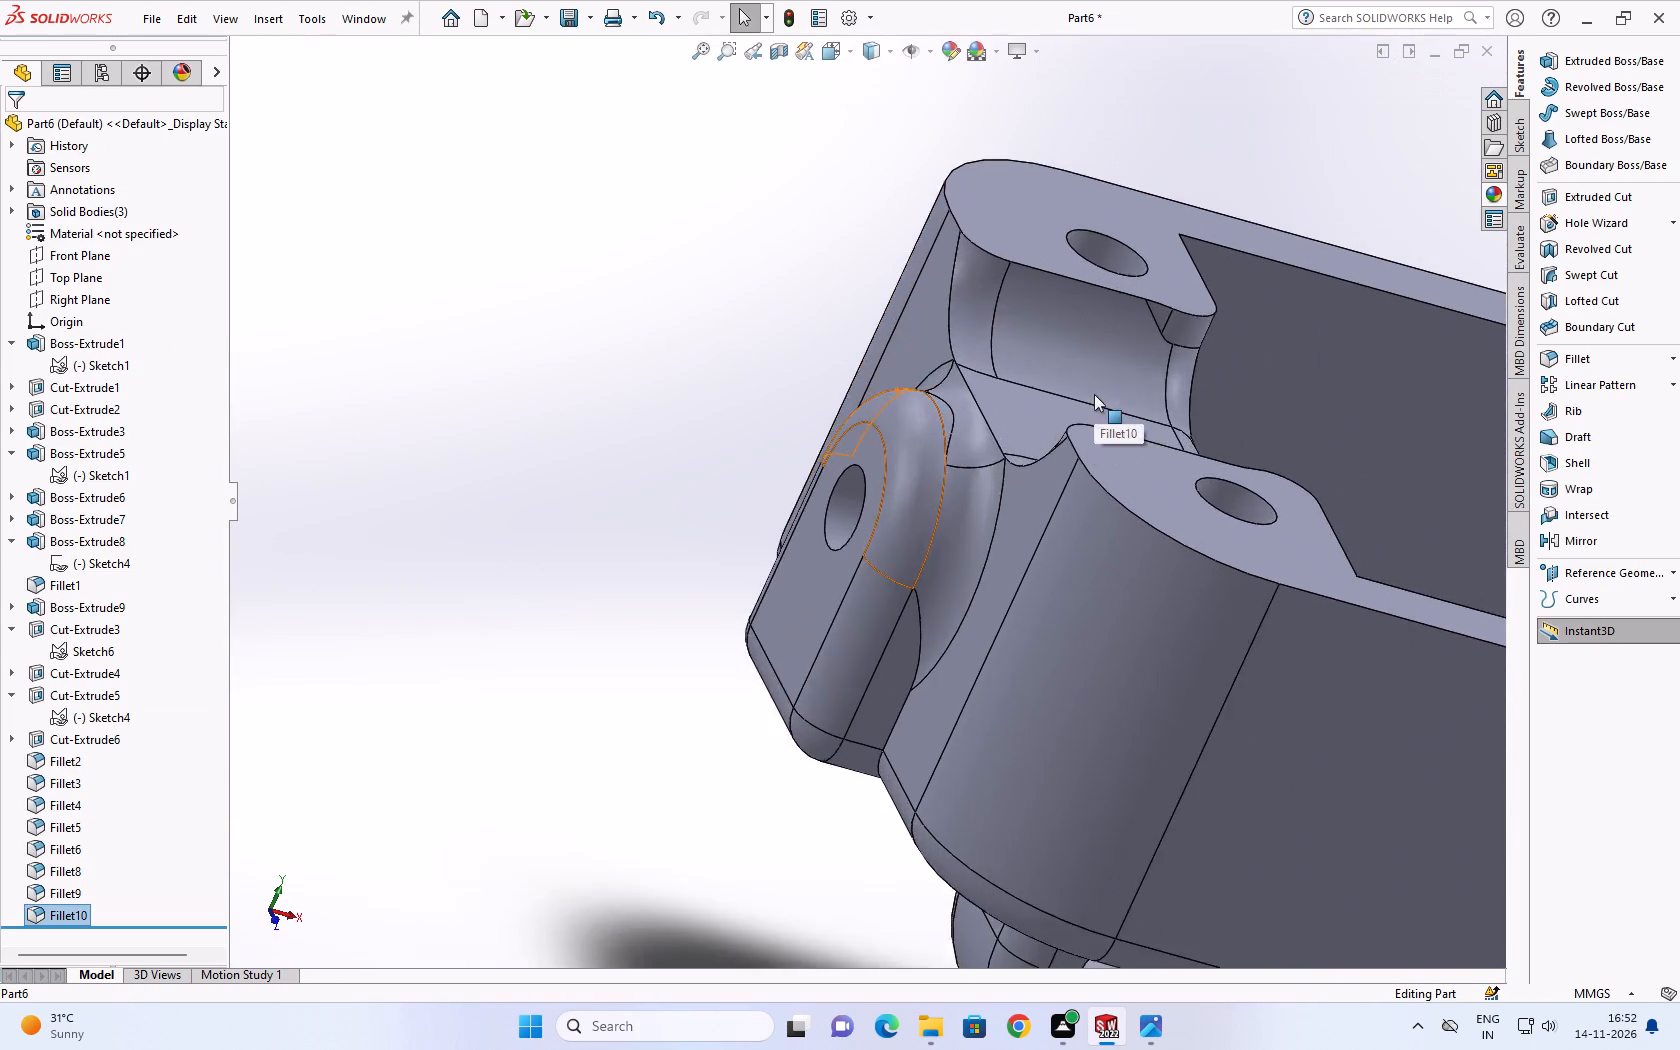
scroll(1100, 394, "up", 9)
scroll(1206, 480, "down", 3)
scroll(1085, 504, "down", 1)
middle_click_drag(1081, 506, 1007, 561)
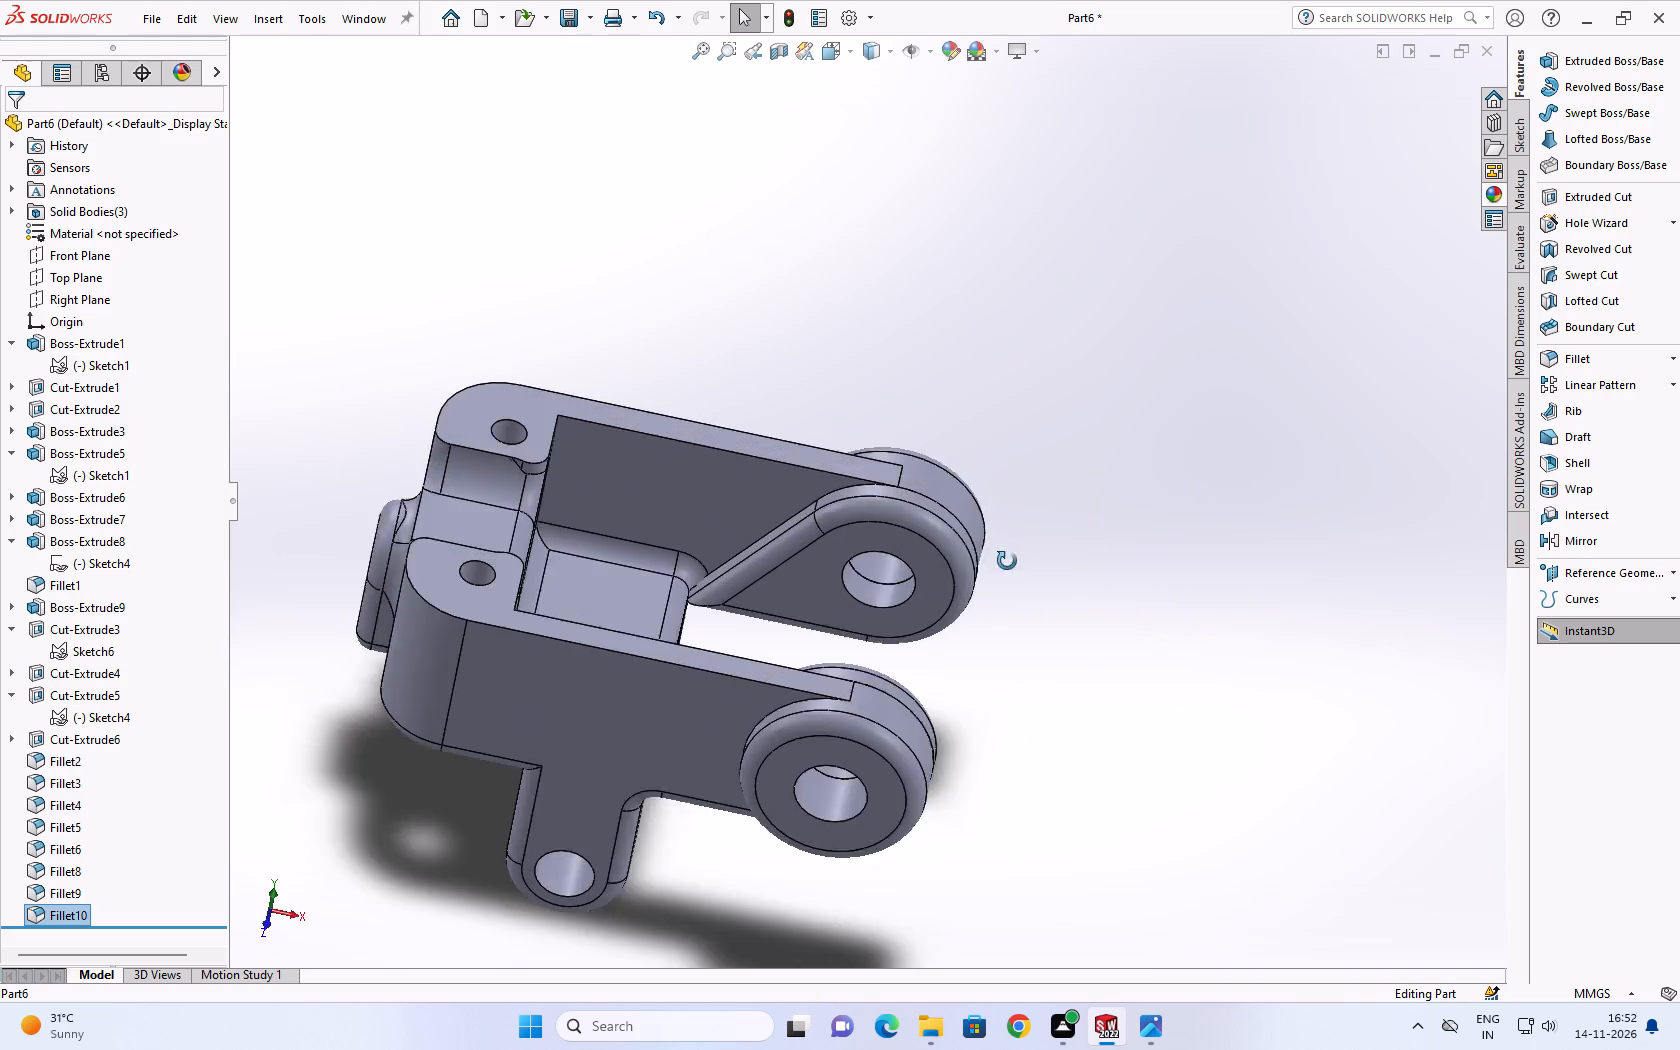
middle_click_drag(1007, 561, 948, 667)
scroll(801, 626, "down", 3)
scroll(805, 620, "up", 7)
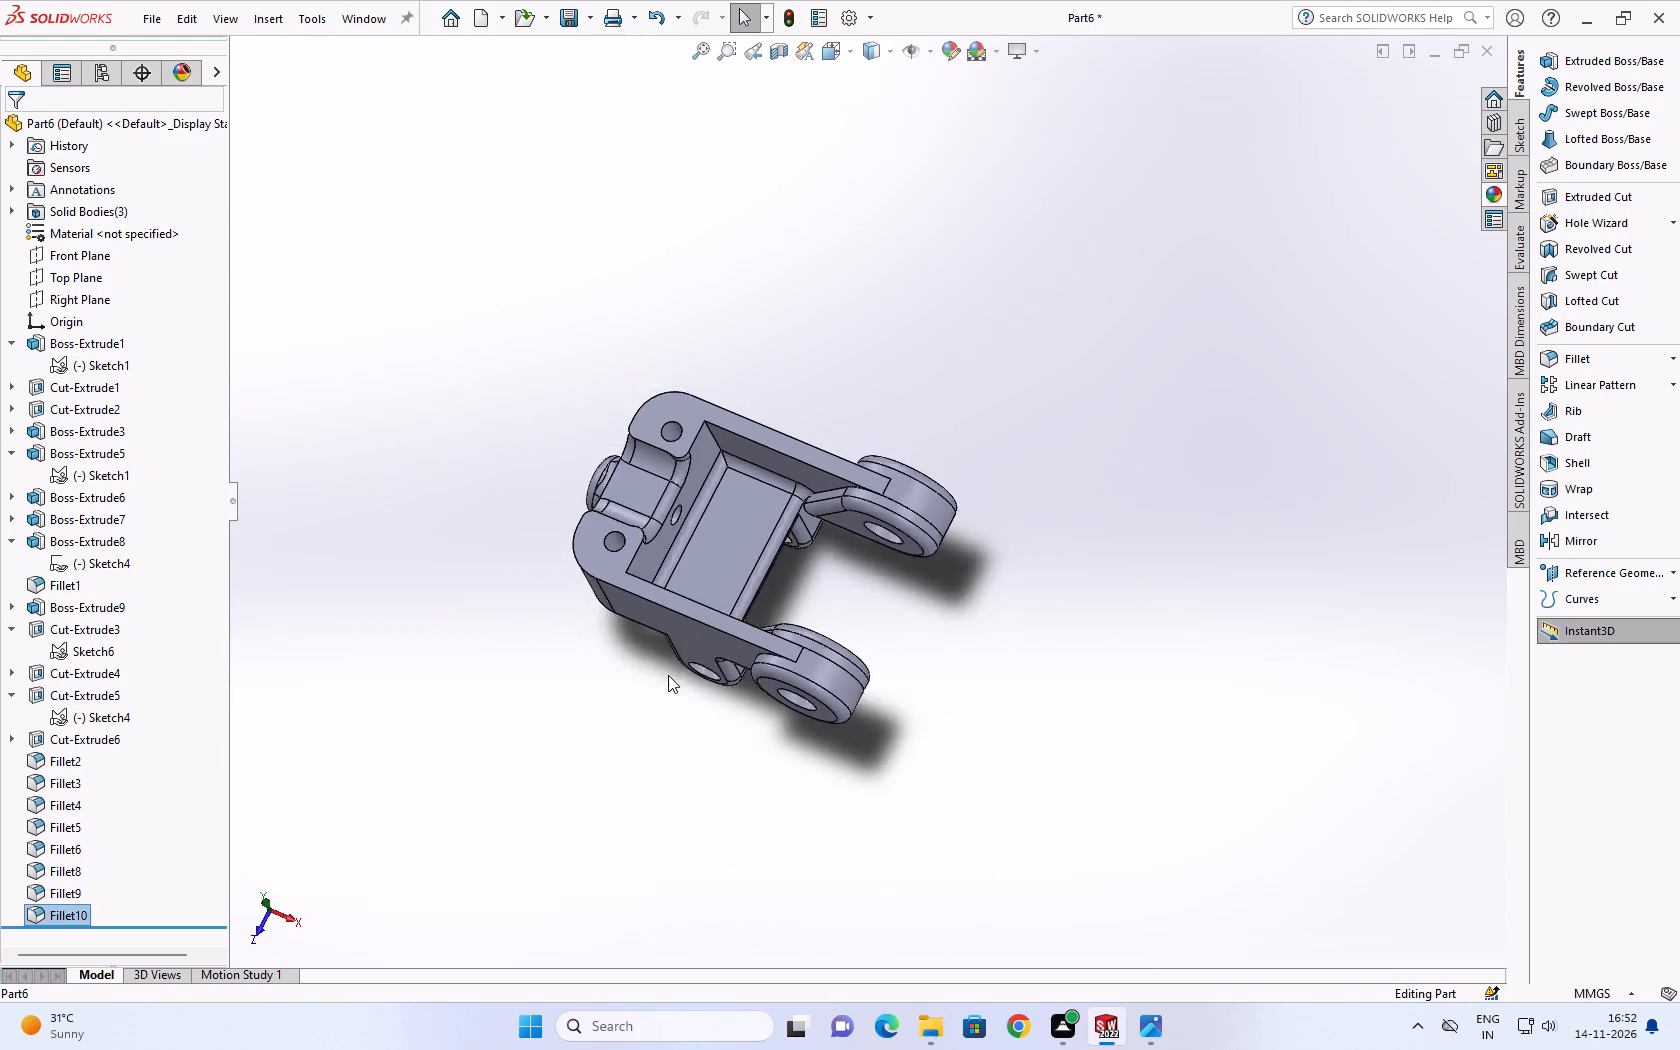
scroll(668, 675, "up", 1)
scroll(665, 632, "down", 6)
middle_click_drag(698, 508, 1259, 962)
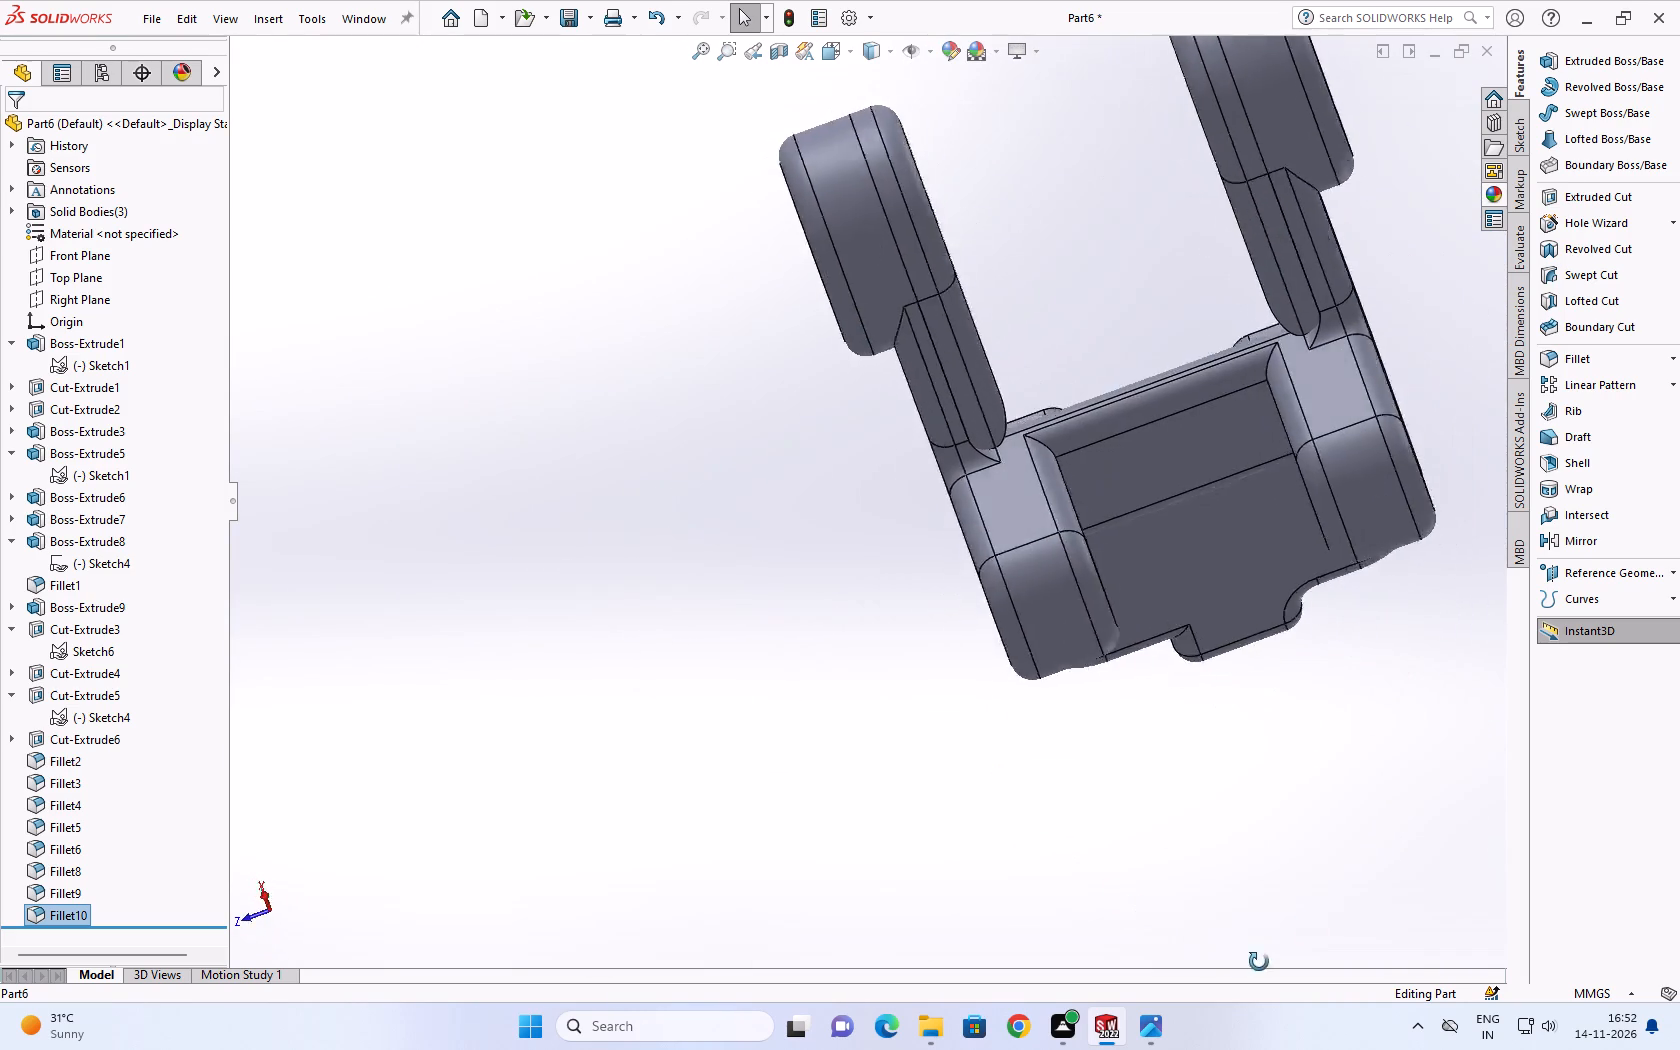
middle_click_drag(1259, 962, 1274, 953)
scroll(1329, 305, "down", 1)
middle_click_drag(1328, 305, 1056, 609)
scroll(1056, 609, "up", 8)
scroll(1080, 387, "down", 5)
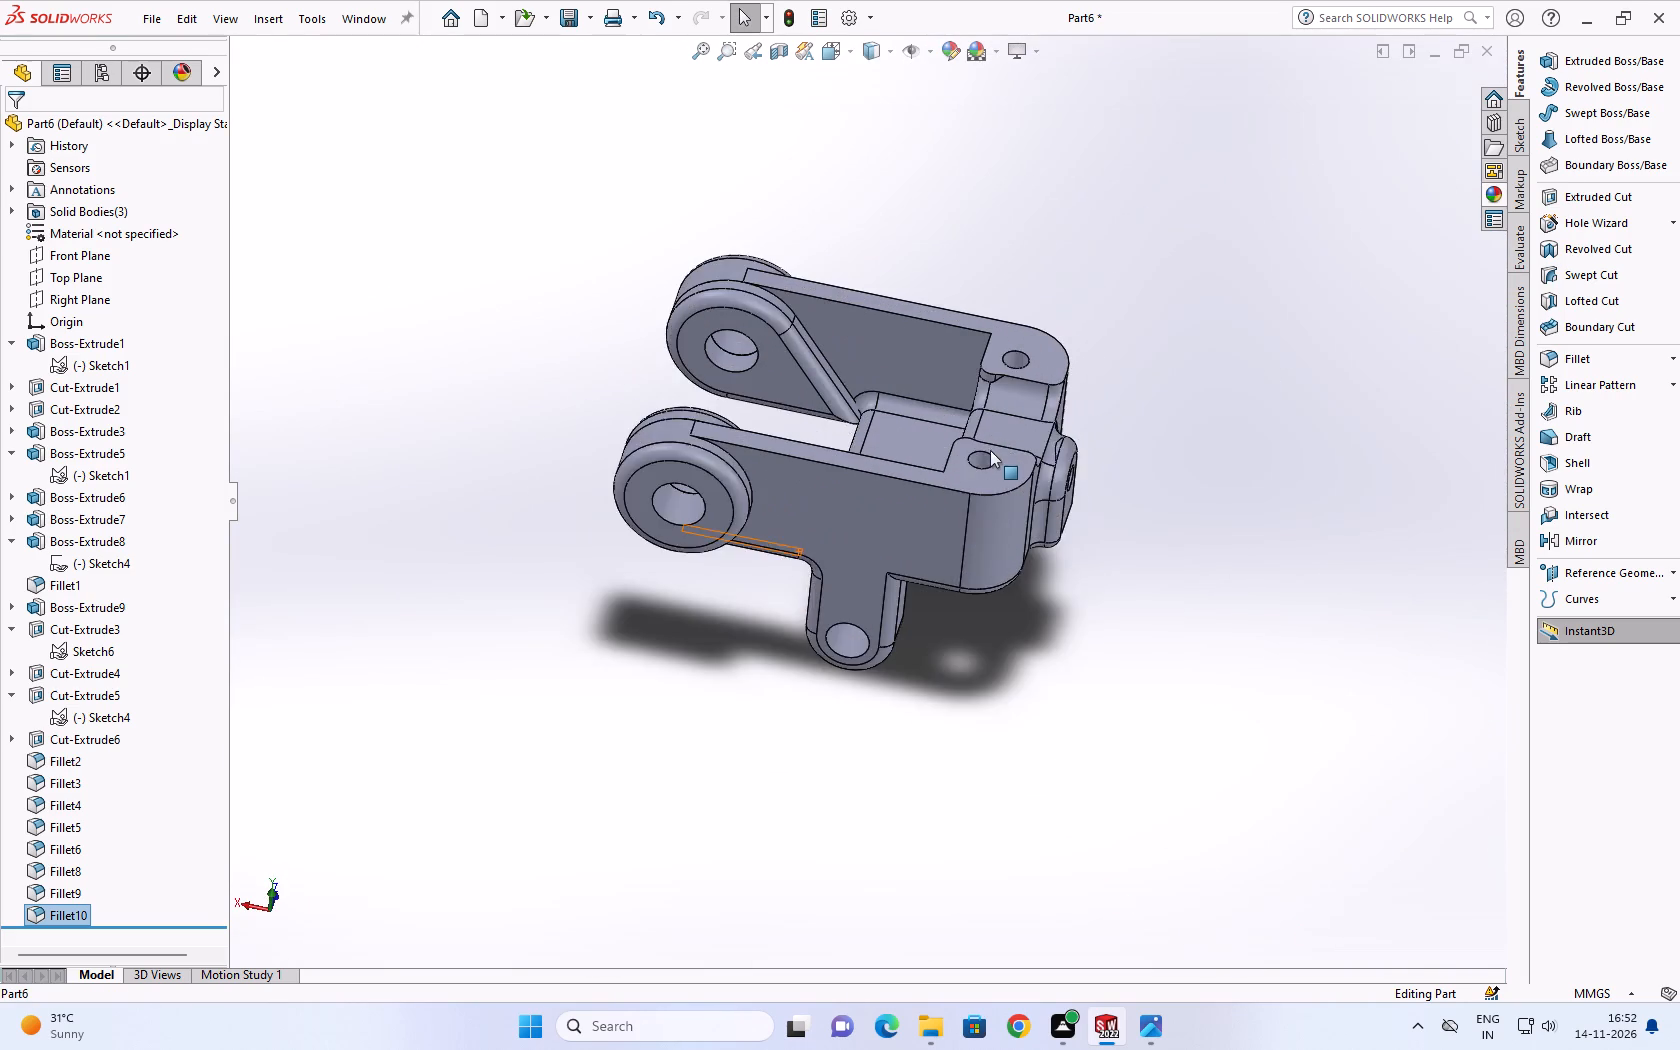
scroll(990, 450, "down", 2)
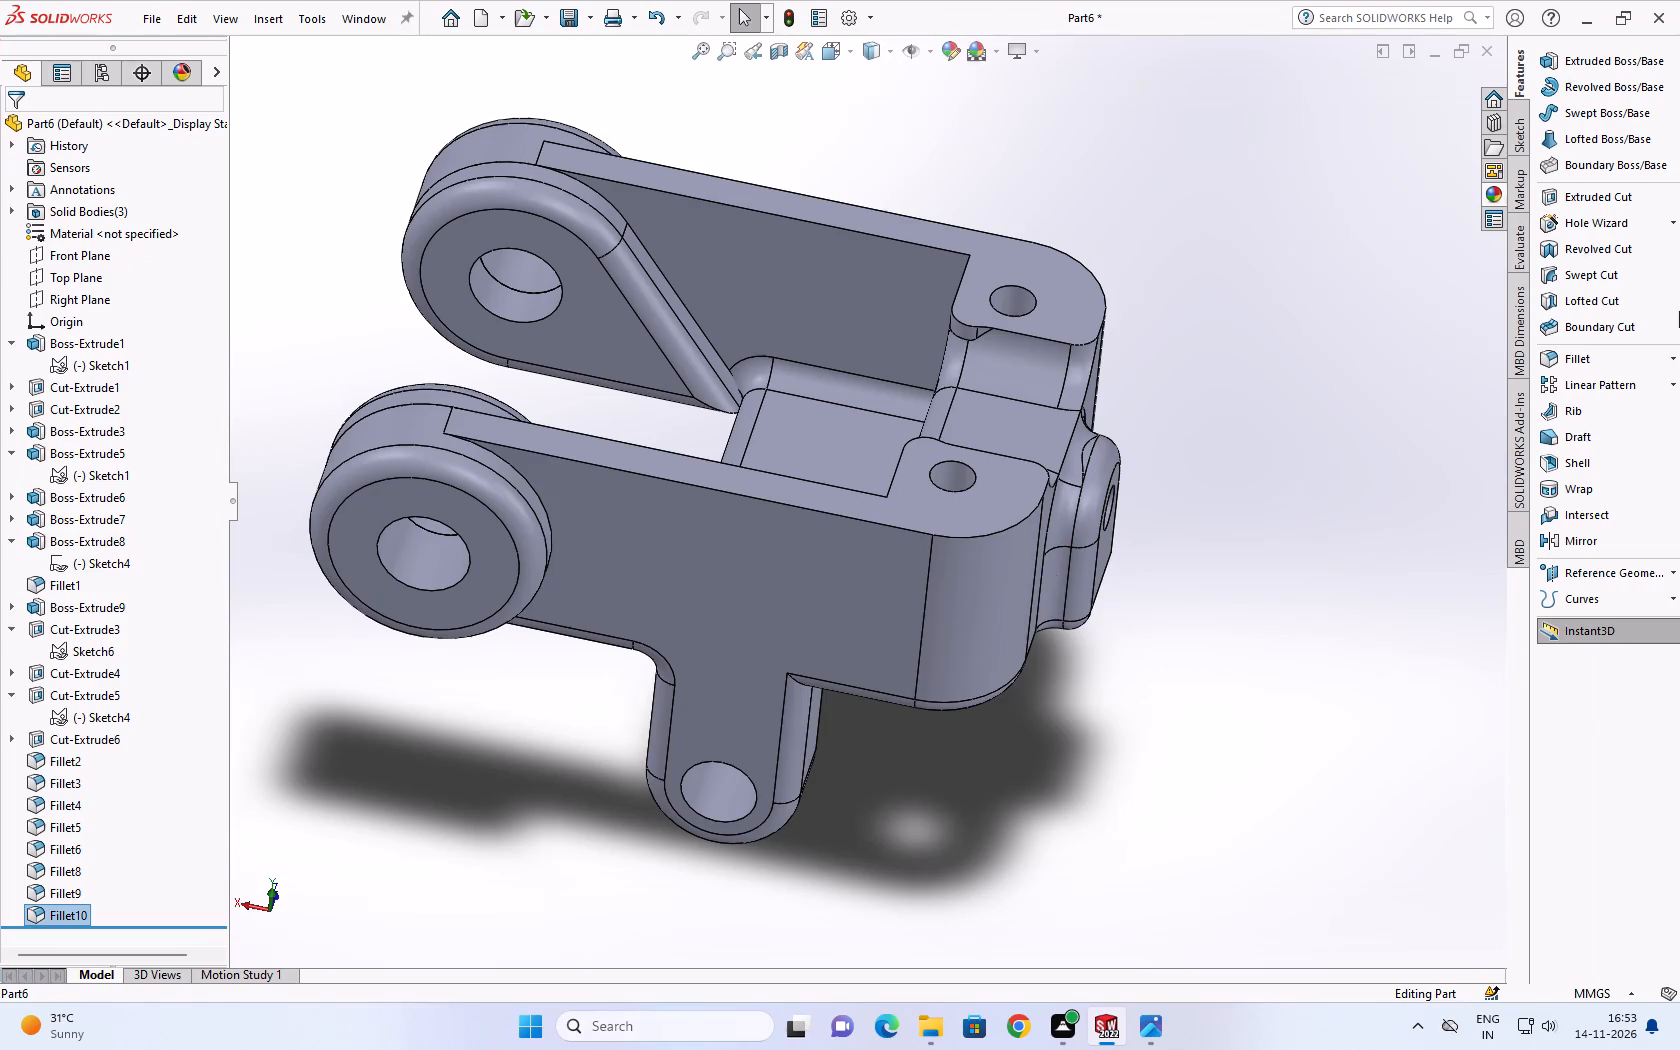
Examine the pocket between the fork arms, the arm end bosses and the rear wall with its notch and eye lug.
scroll(967, 649, "up", 3)
scroll(866, 517, "down", 4)
scroll(767, 408, "up", 2)
middle_click_drag(767, 408, 849, 432)
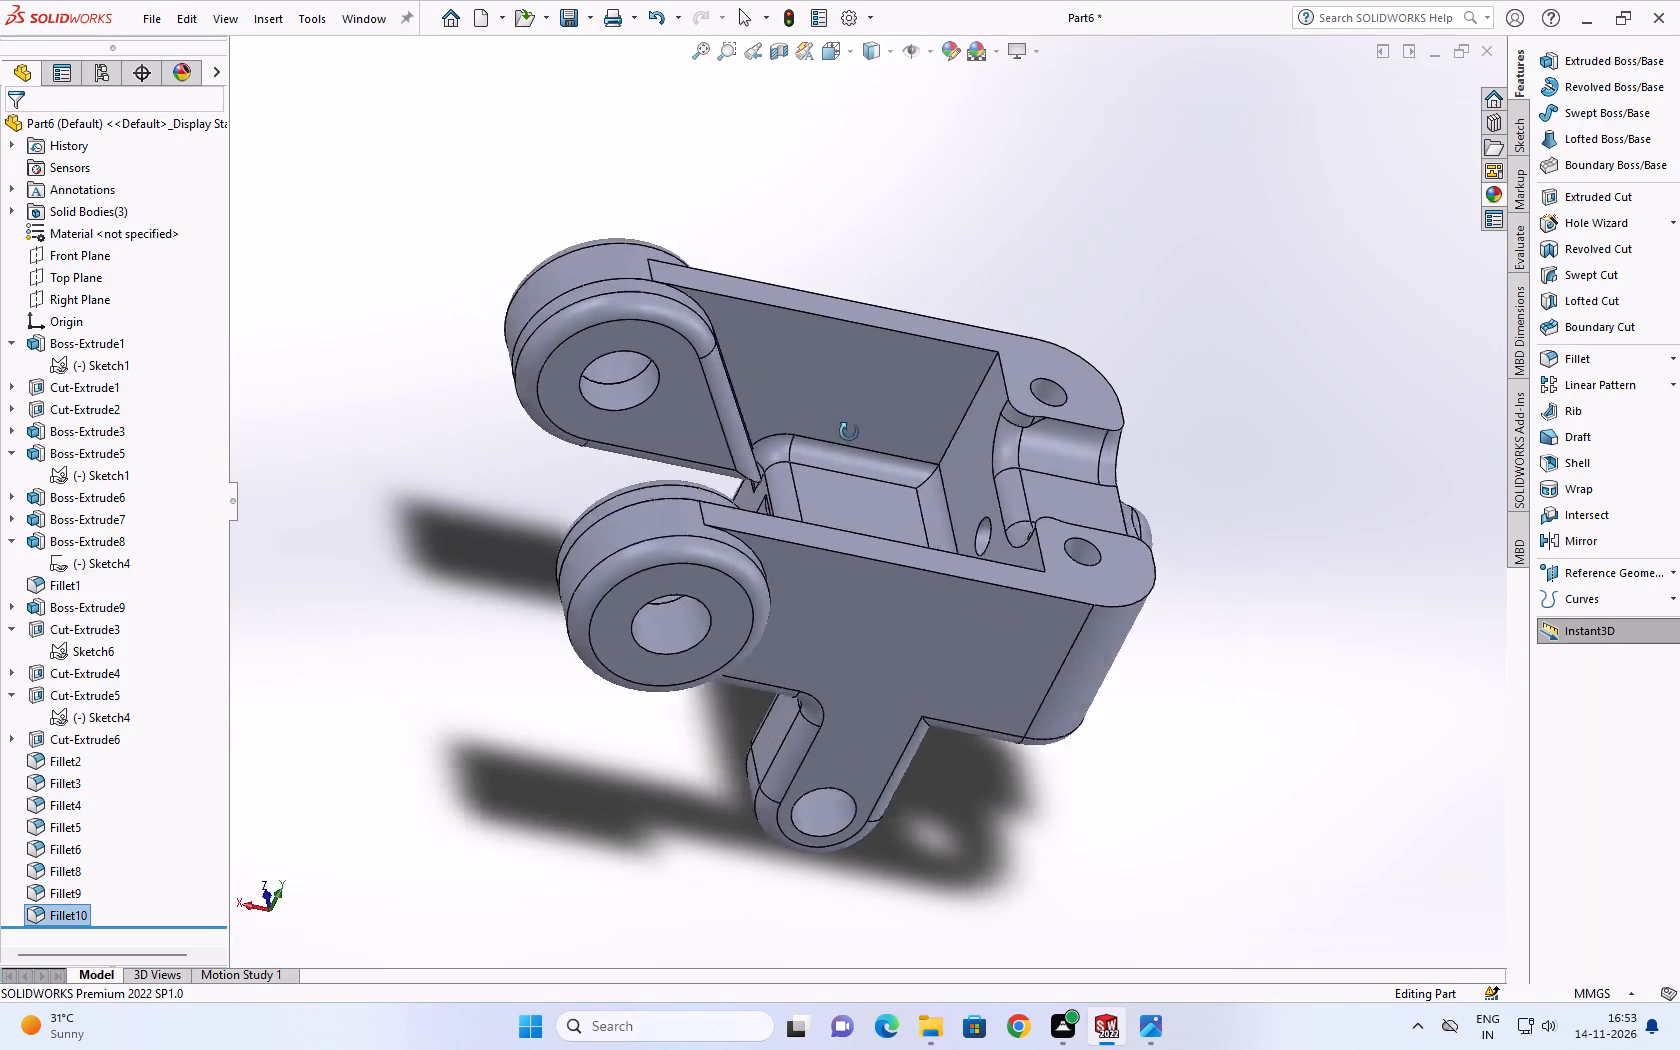
middle_click_drag(849, 432, 771, 561)
scroll(771, 556, "up", 2)
scroll(771, 556, "down", 2)
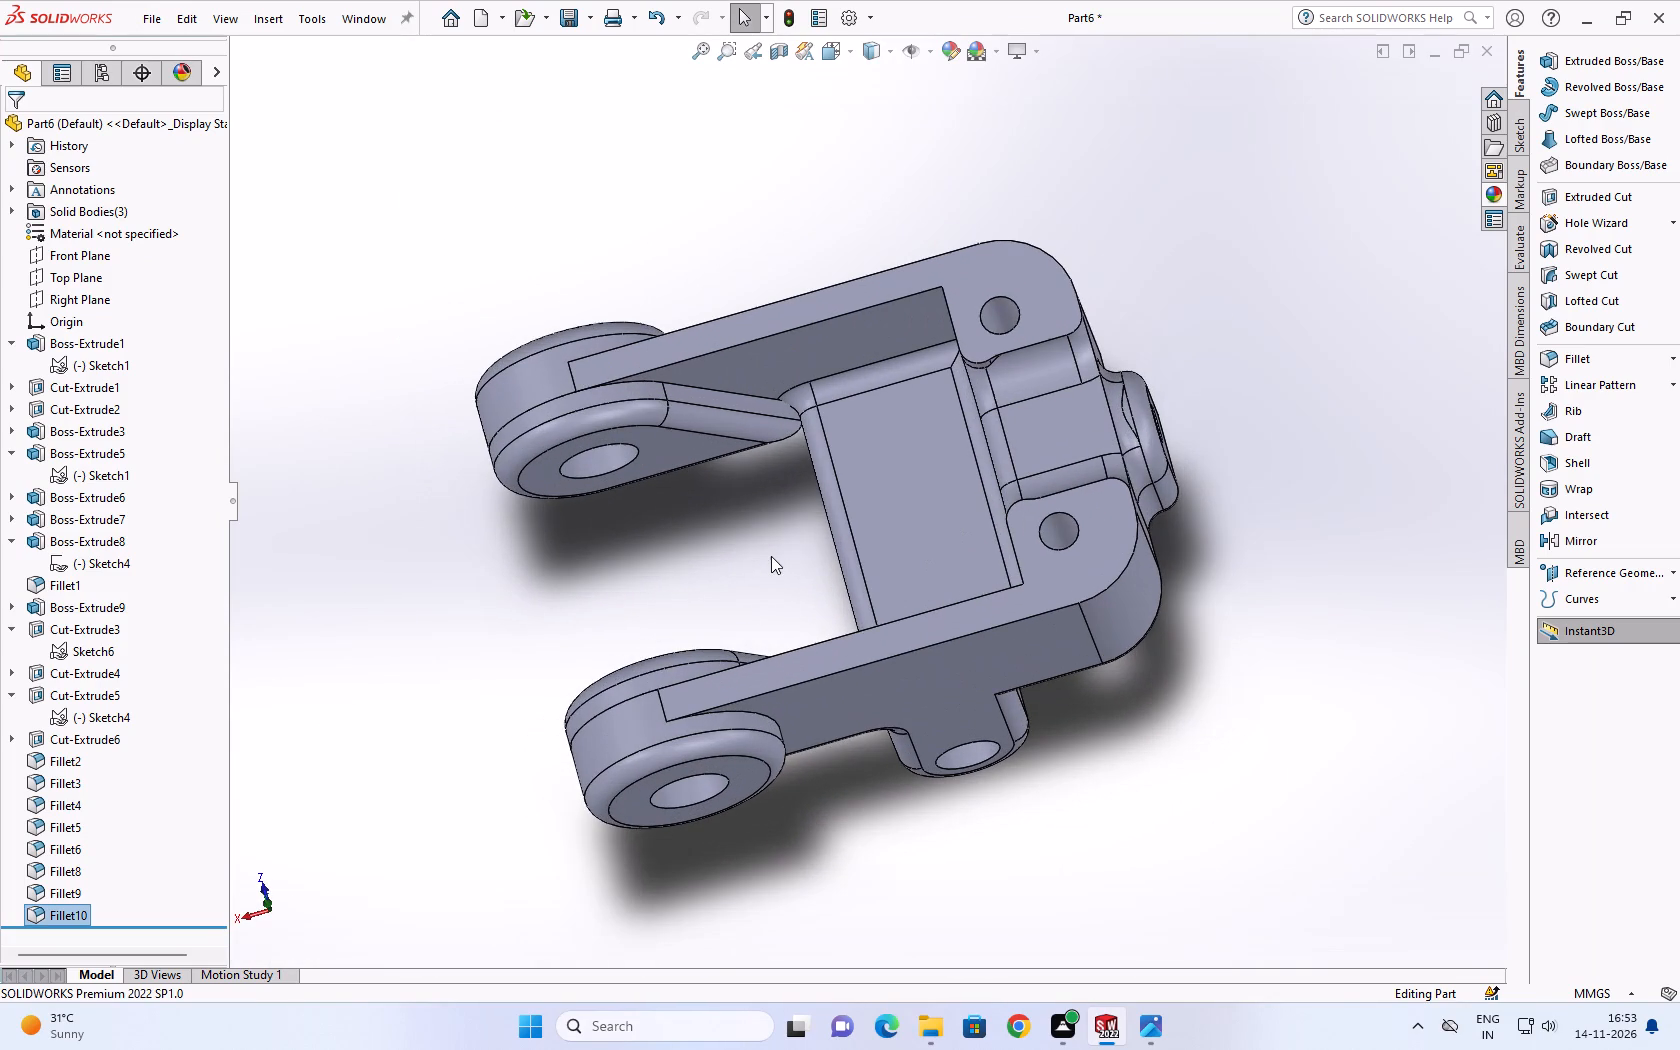
scroll(887, 574, "up", 1)
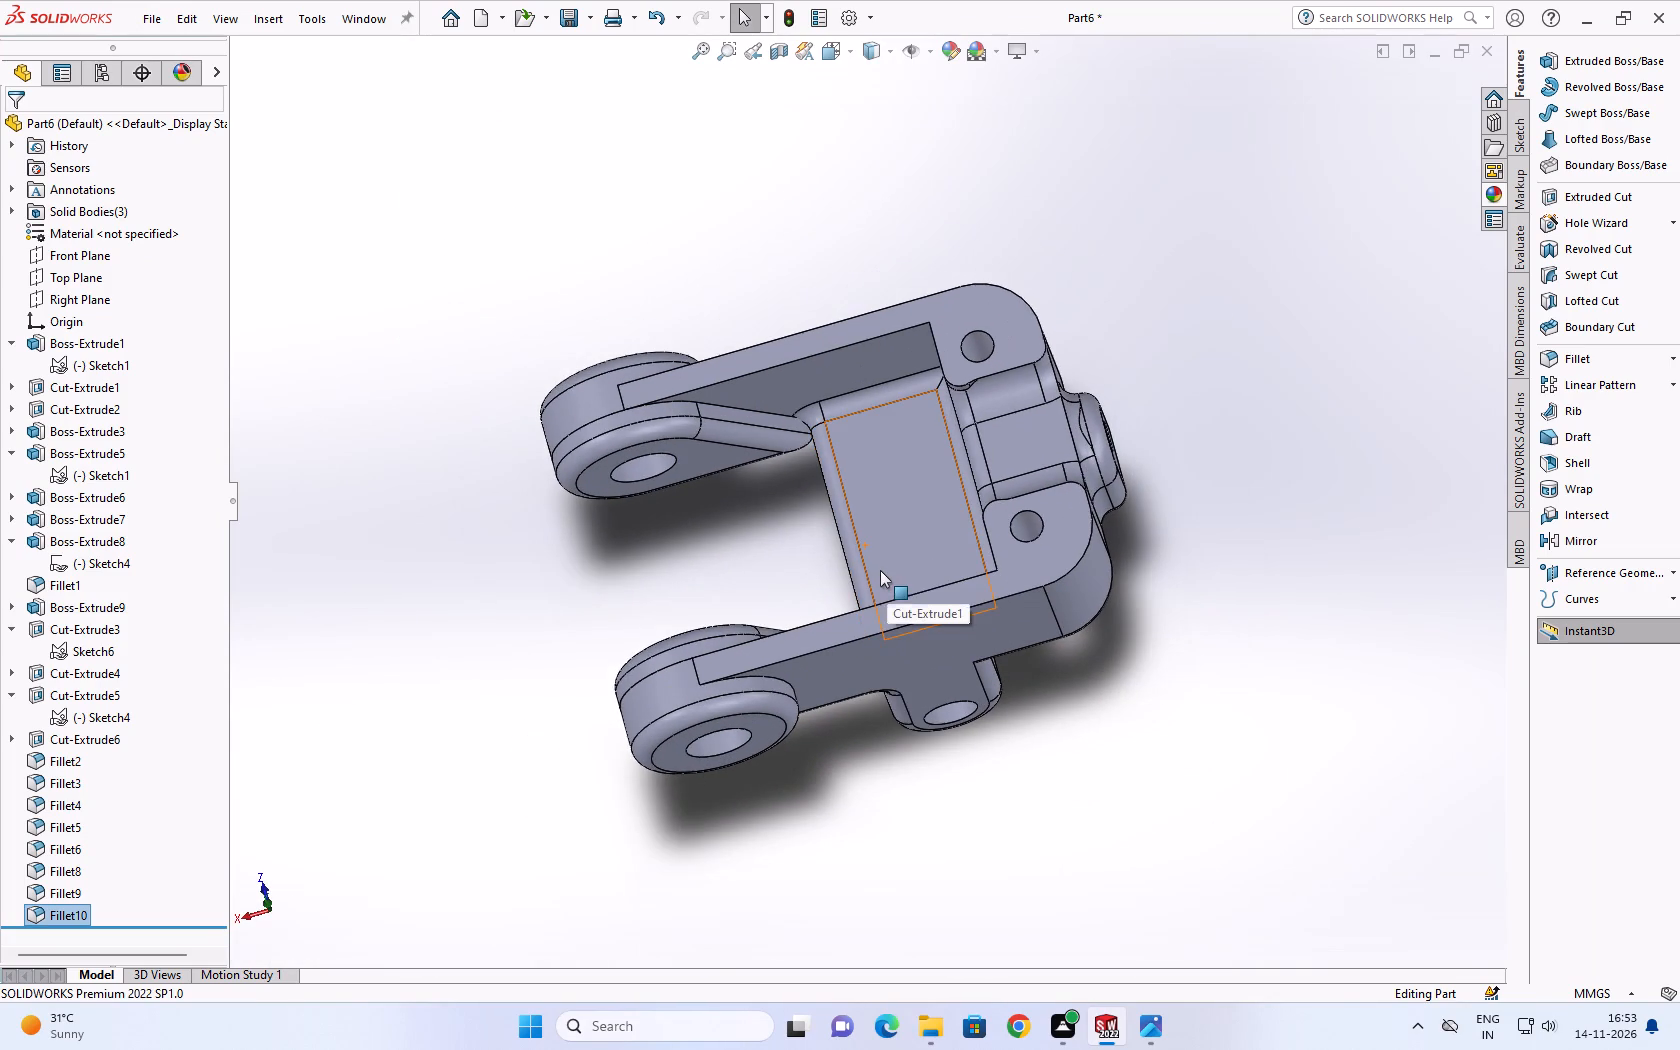
scroll(880, 570, "down", 1)
scroll(787, 560, "up", 2)
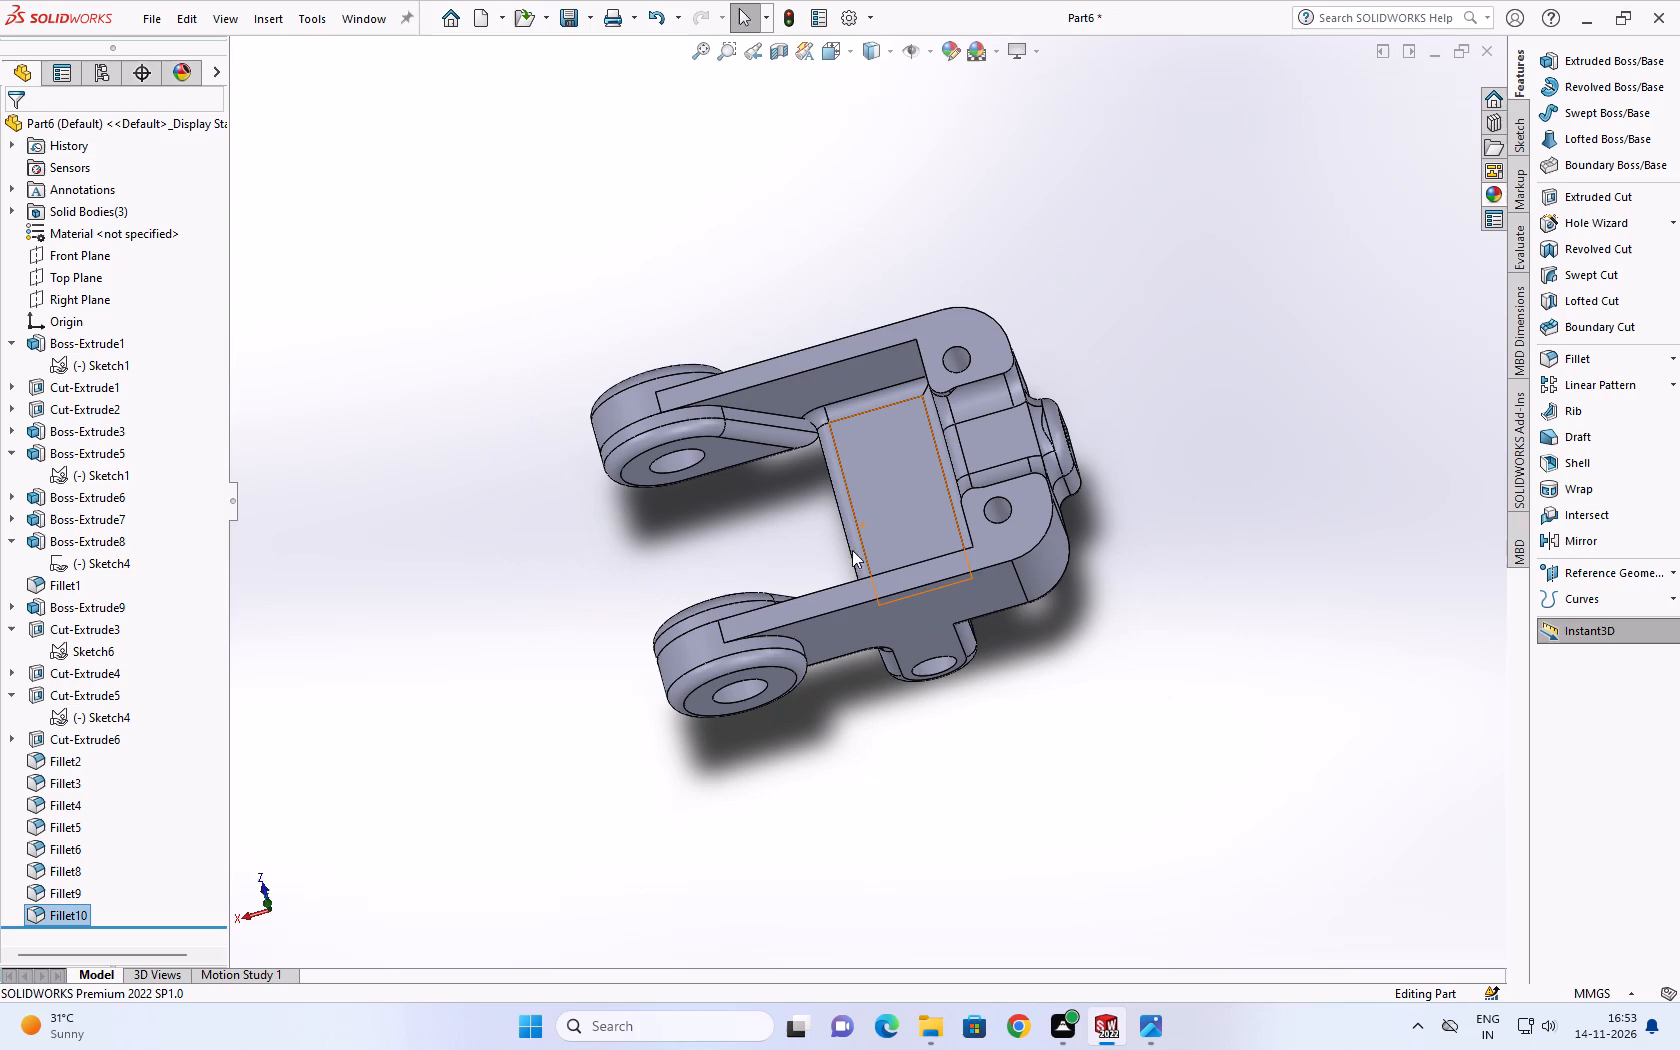
scroll(890, 550, "down", 2)
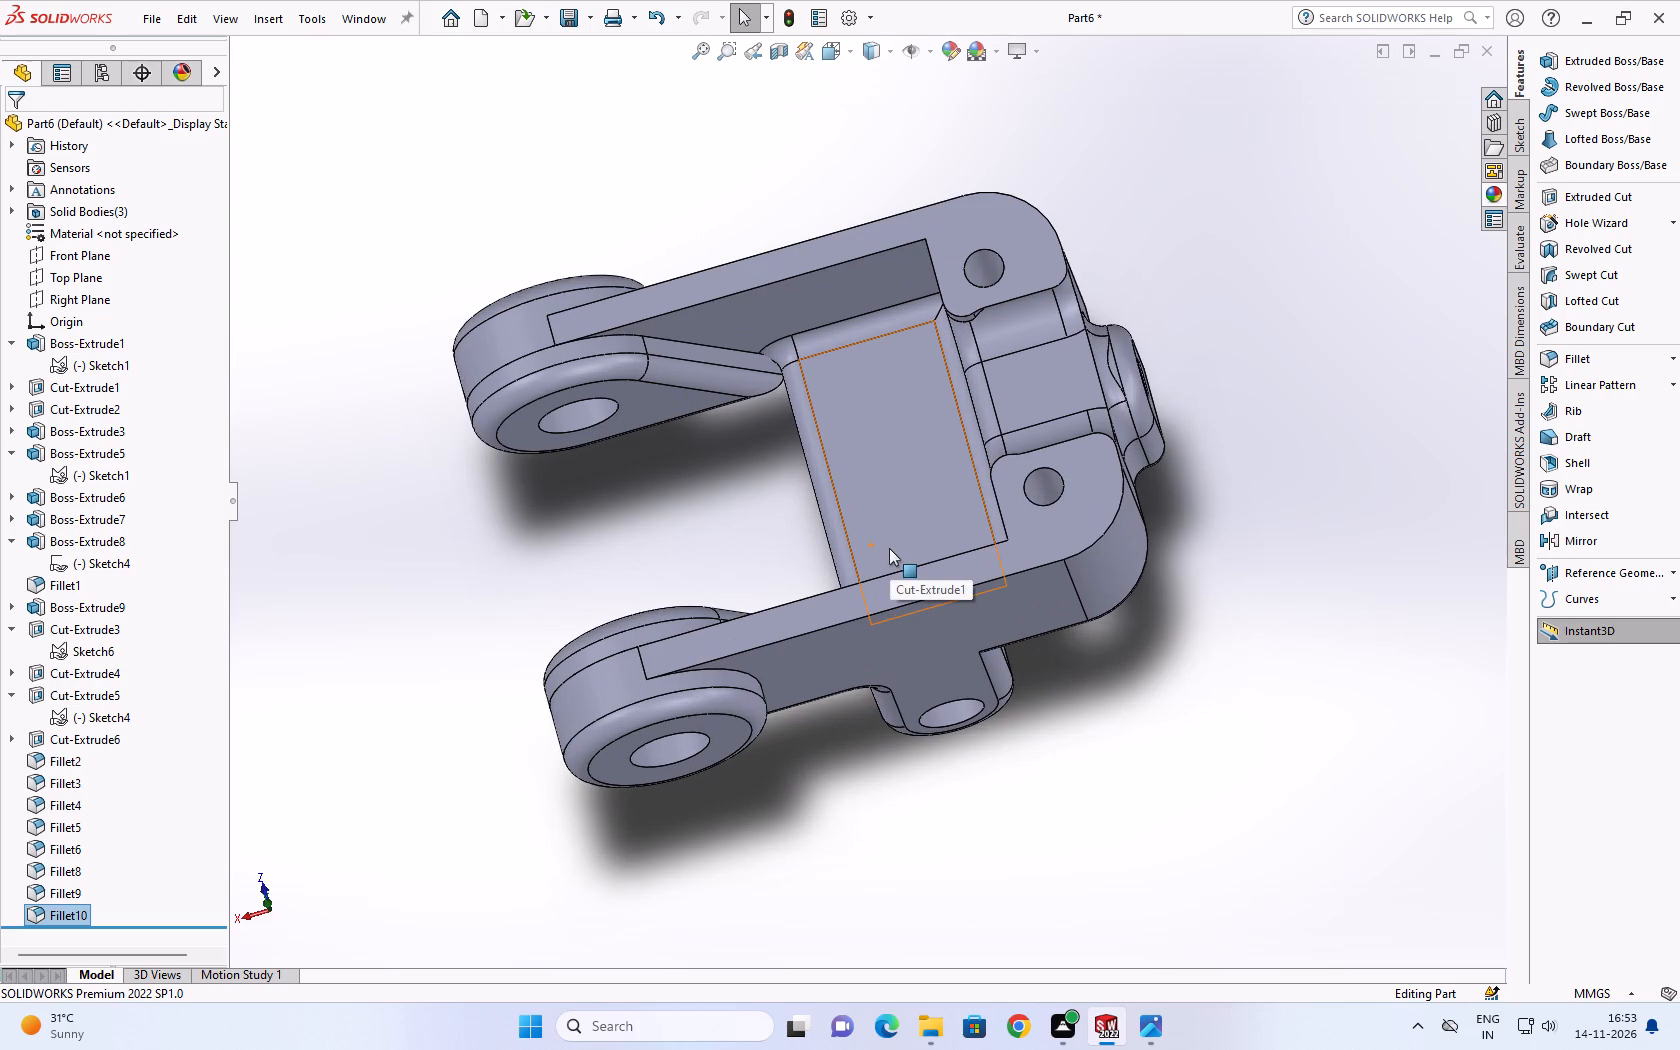
scroll(889, 548, "up", 1)
middle_click_drag(889, 548, 846, 560)
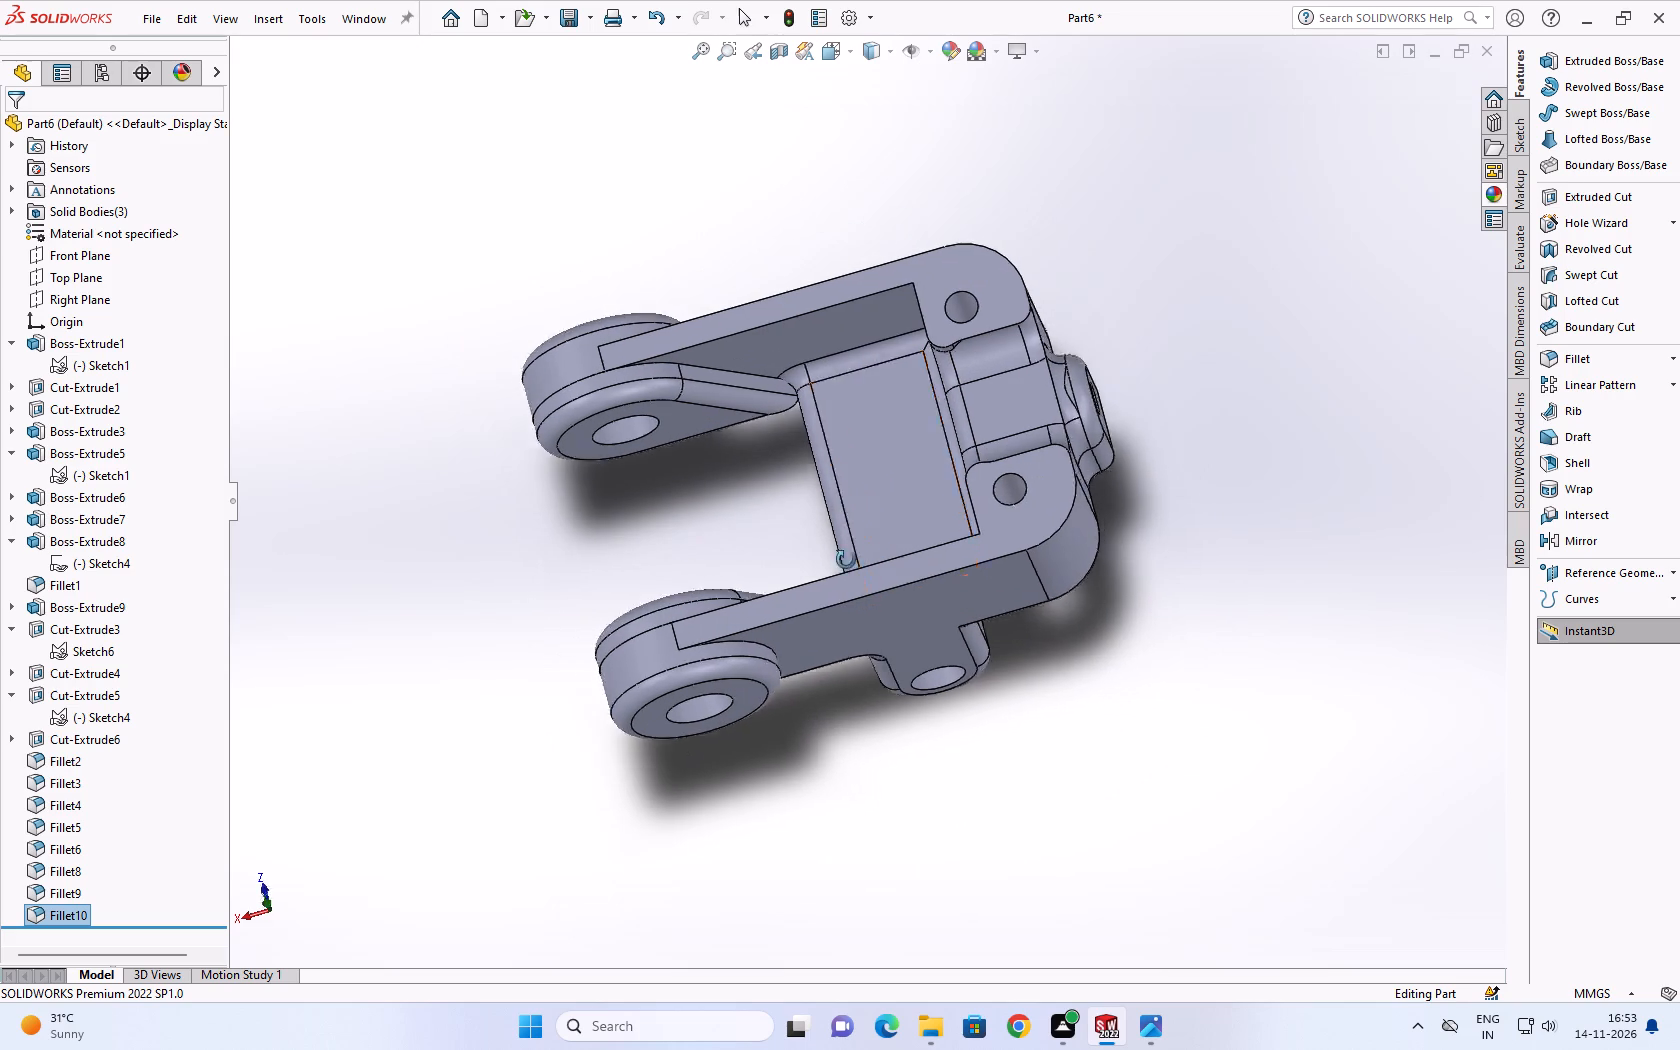
middle_click_drag(846, 560, 747, 757)
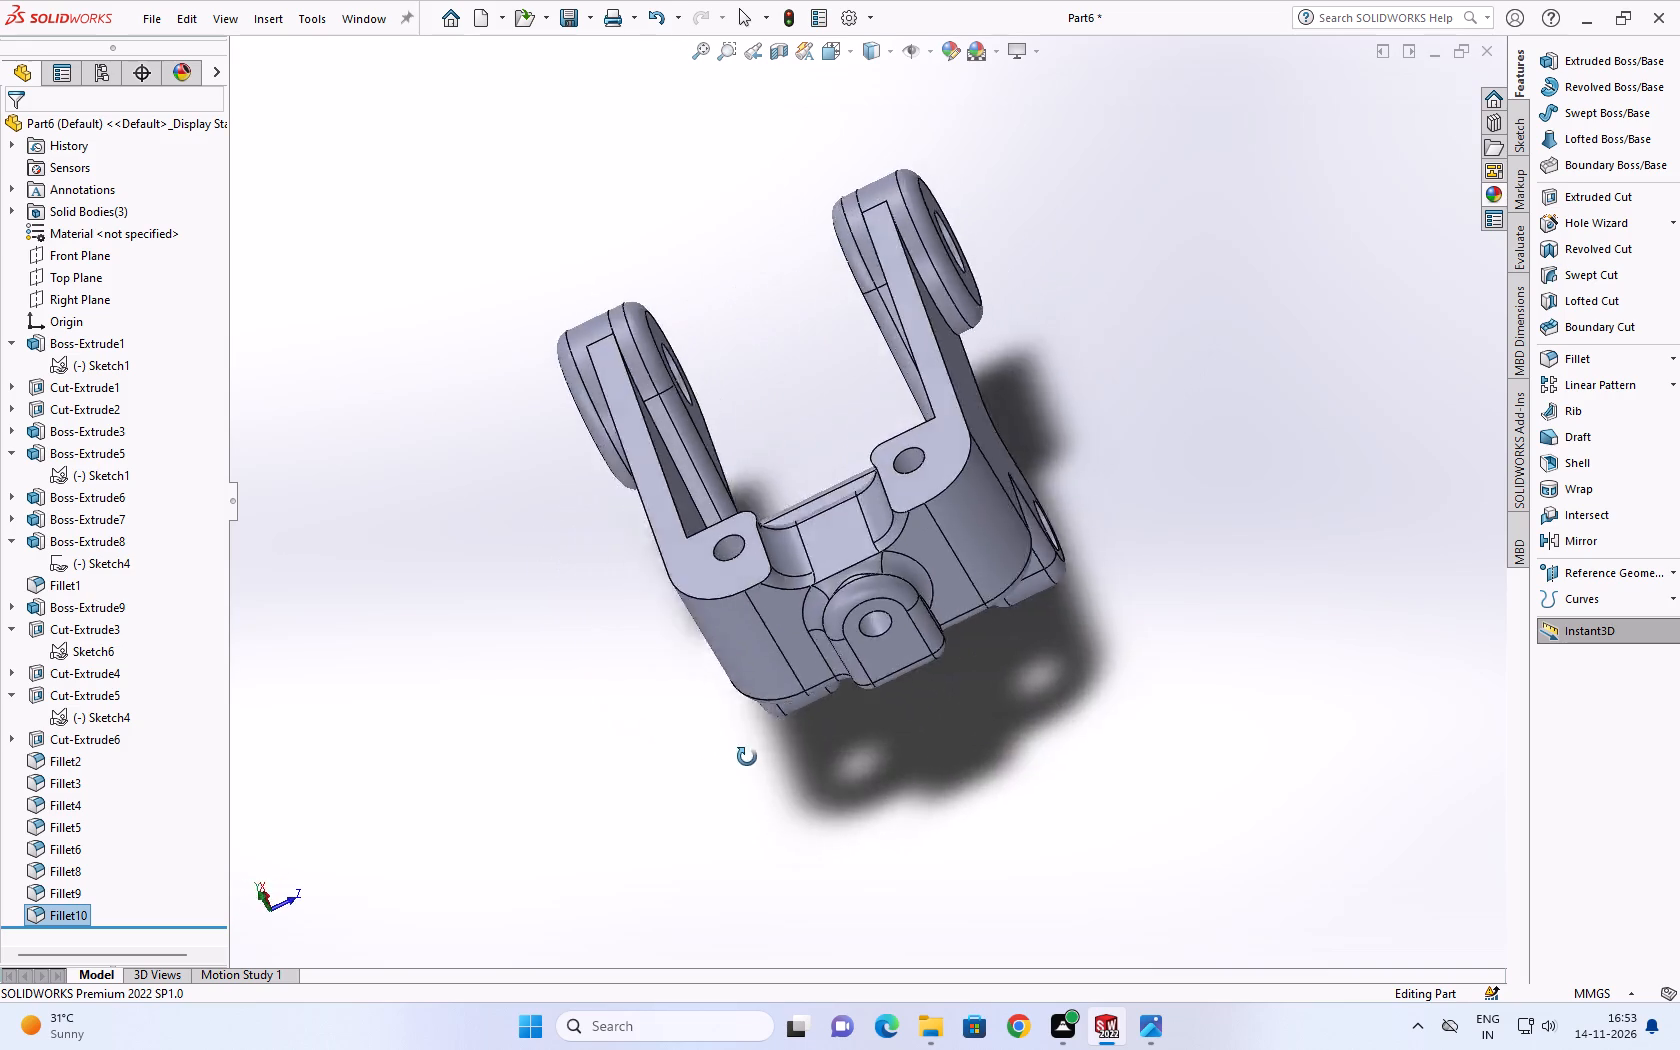
middle_click_drag(747, 757, 703, 787)
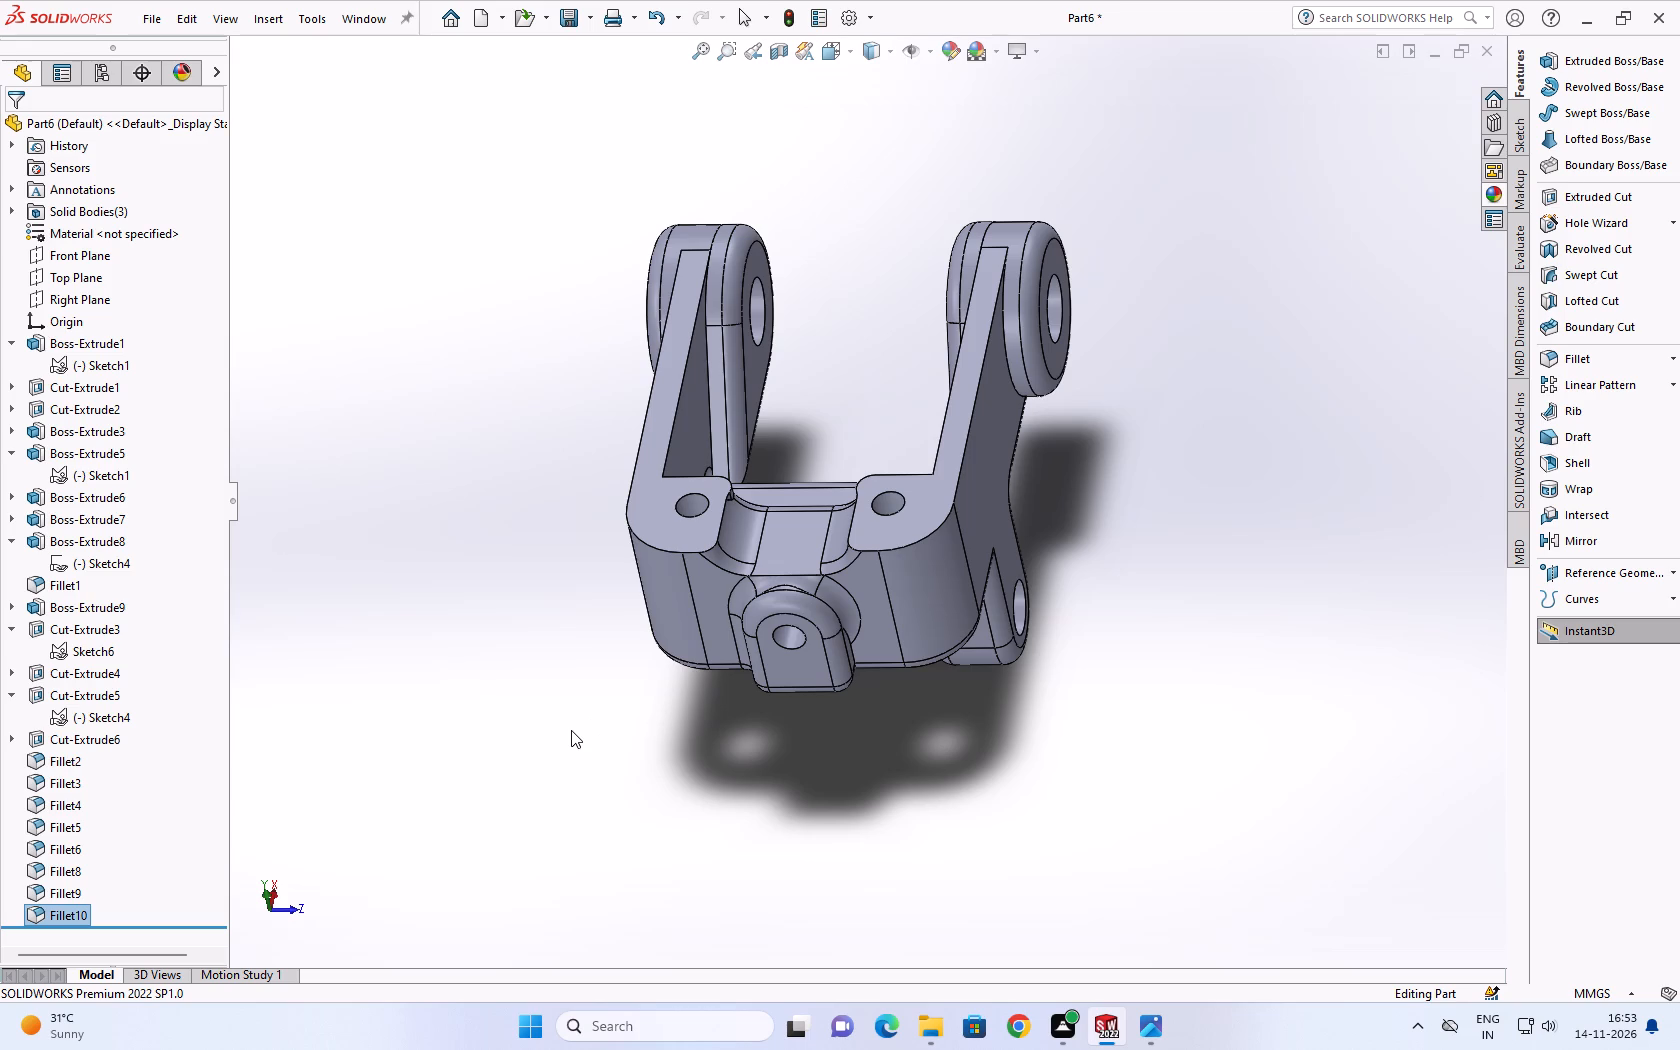
Examine the body's rear end, the pocket's back wall and hole, and the side profile of the arm and lower lug.
scroll(794, 804, "up", 2)
scroll(812, 729, "down", 2)
scroll(815, 723, "up", 3)
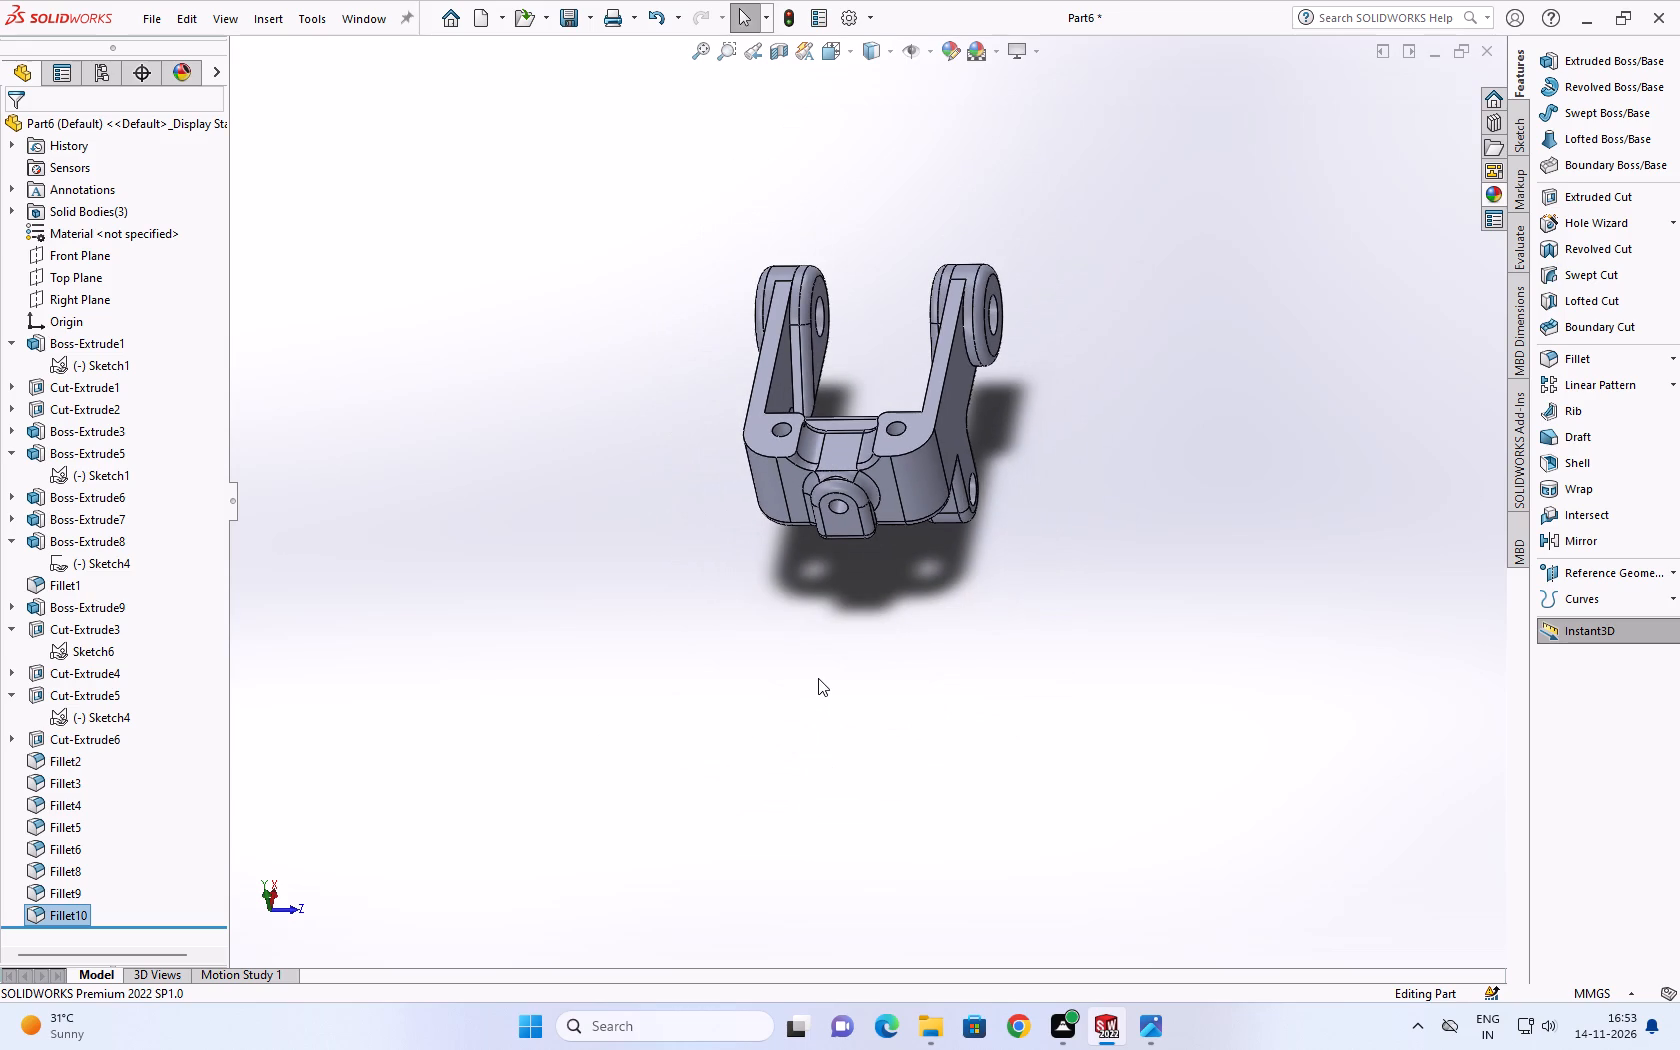
scroll(758, 438, "up", 1)
scroll(758, 428, "down", 2)
scroll(758, 428, "up", 1)
scroll(1018, 529, "down", 2)
scroll(1018, 529, "up", 1)
middle_click_drag(1018, 529, 1092, 561)
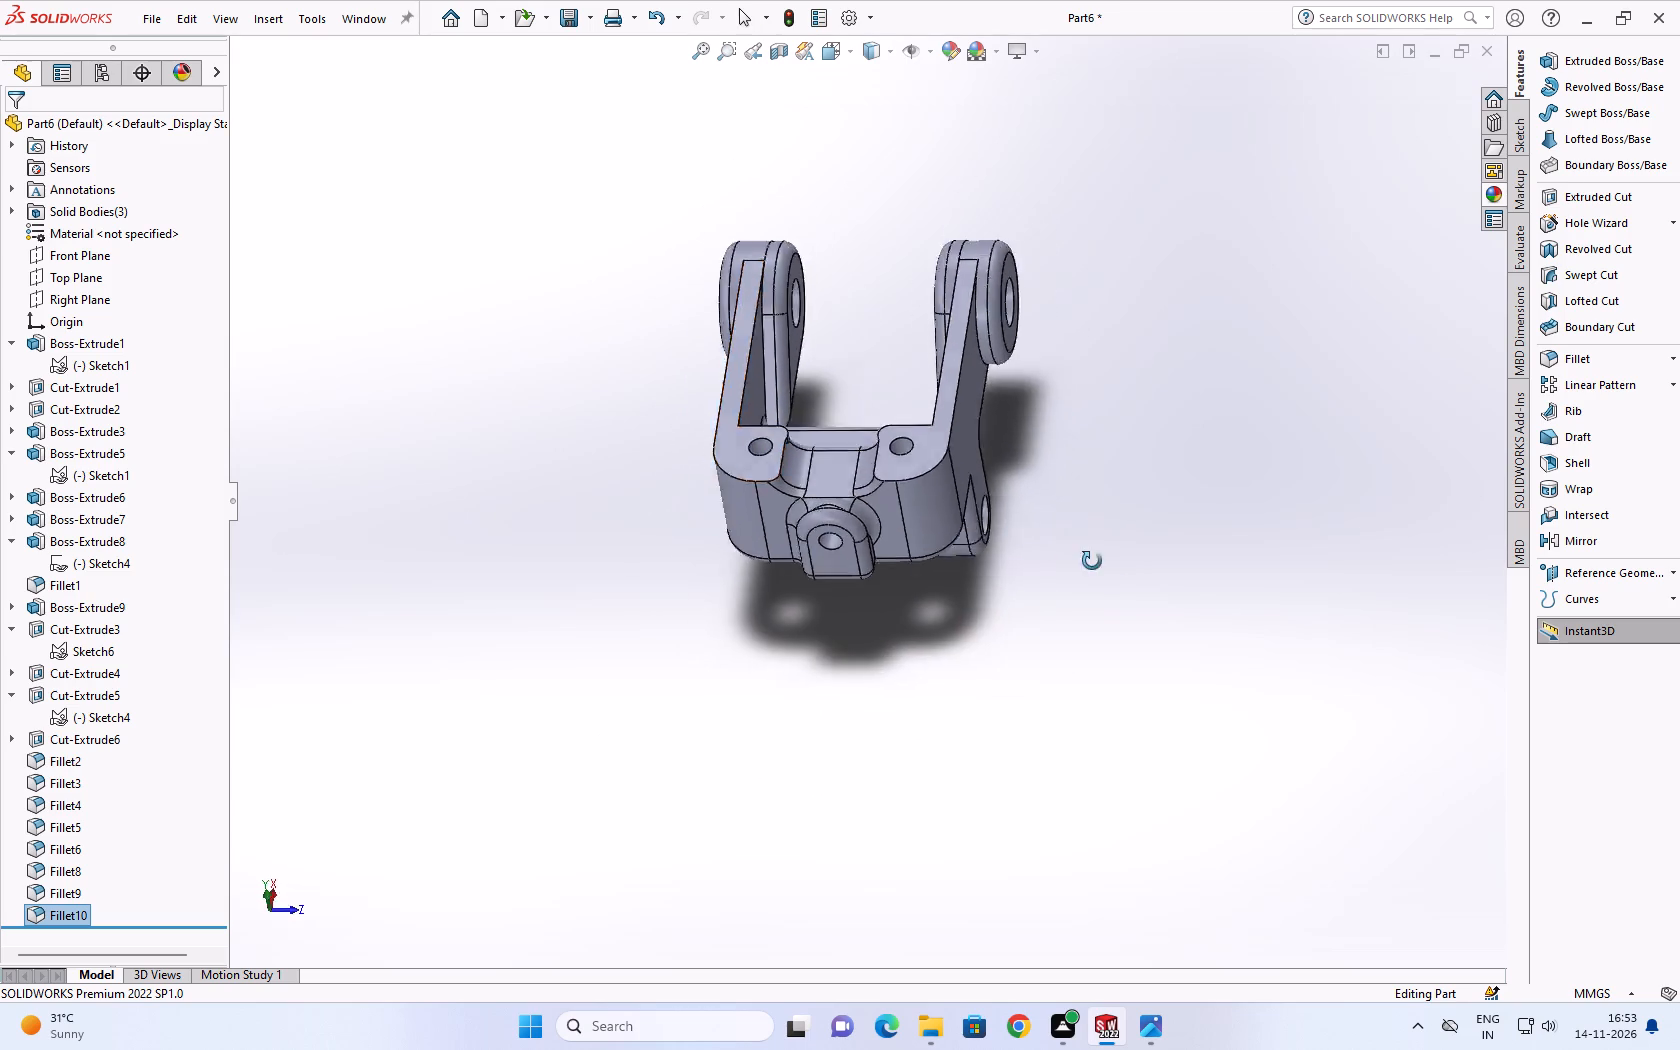
middle_click_drag(1092, 561, 1135, 816)
scroll(944, 693, "down", 3)
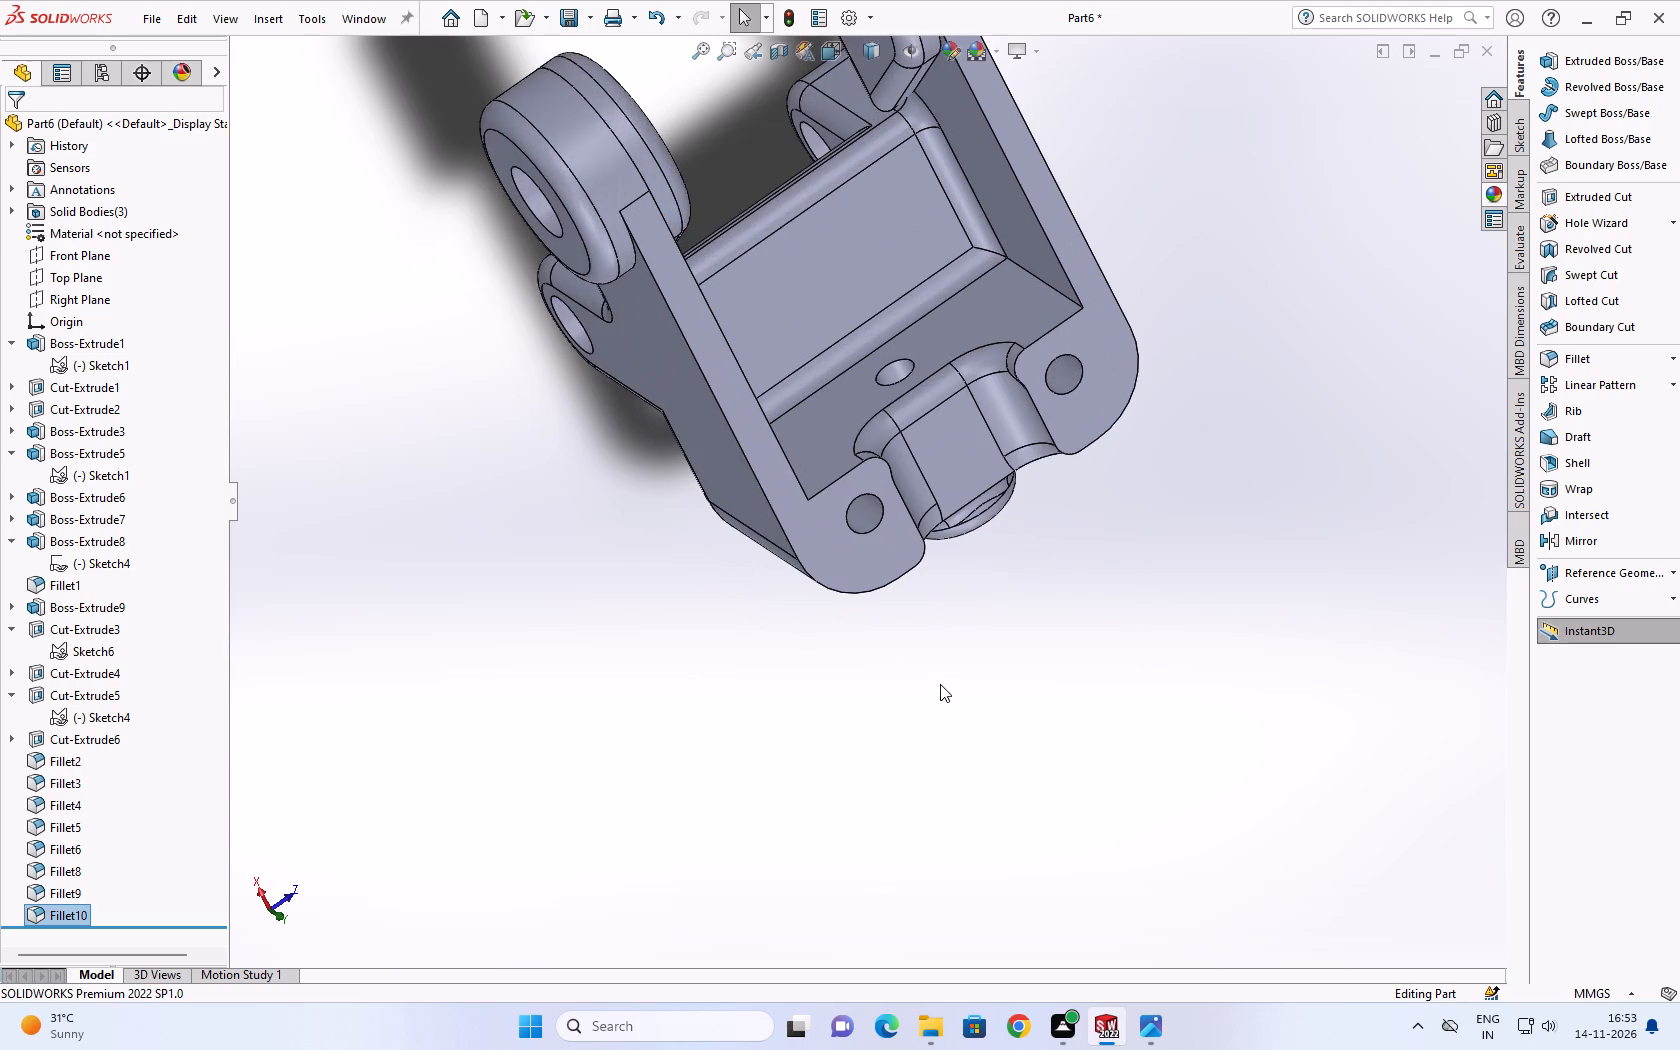
scroll(924, 605, "up", 3)
scroll(899, 548, "down", 3)
middle_click_drag(924, 527, 1030, 862)
scroll(1030, 862, "up", 4)
scroll(883, 766, "down", 3)
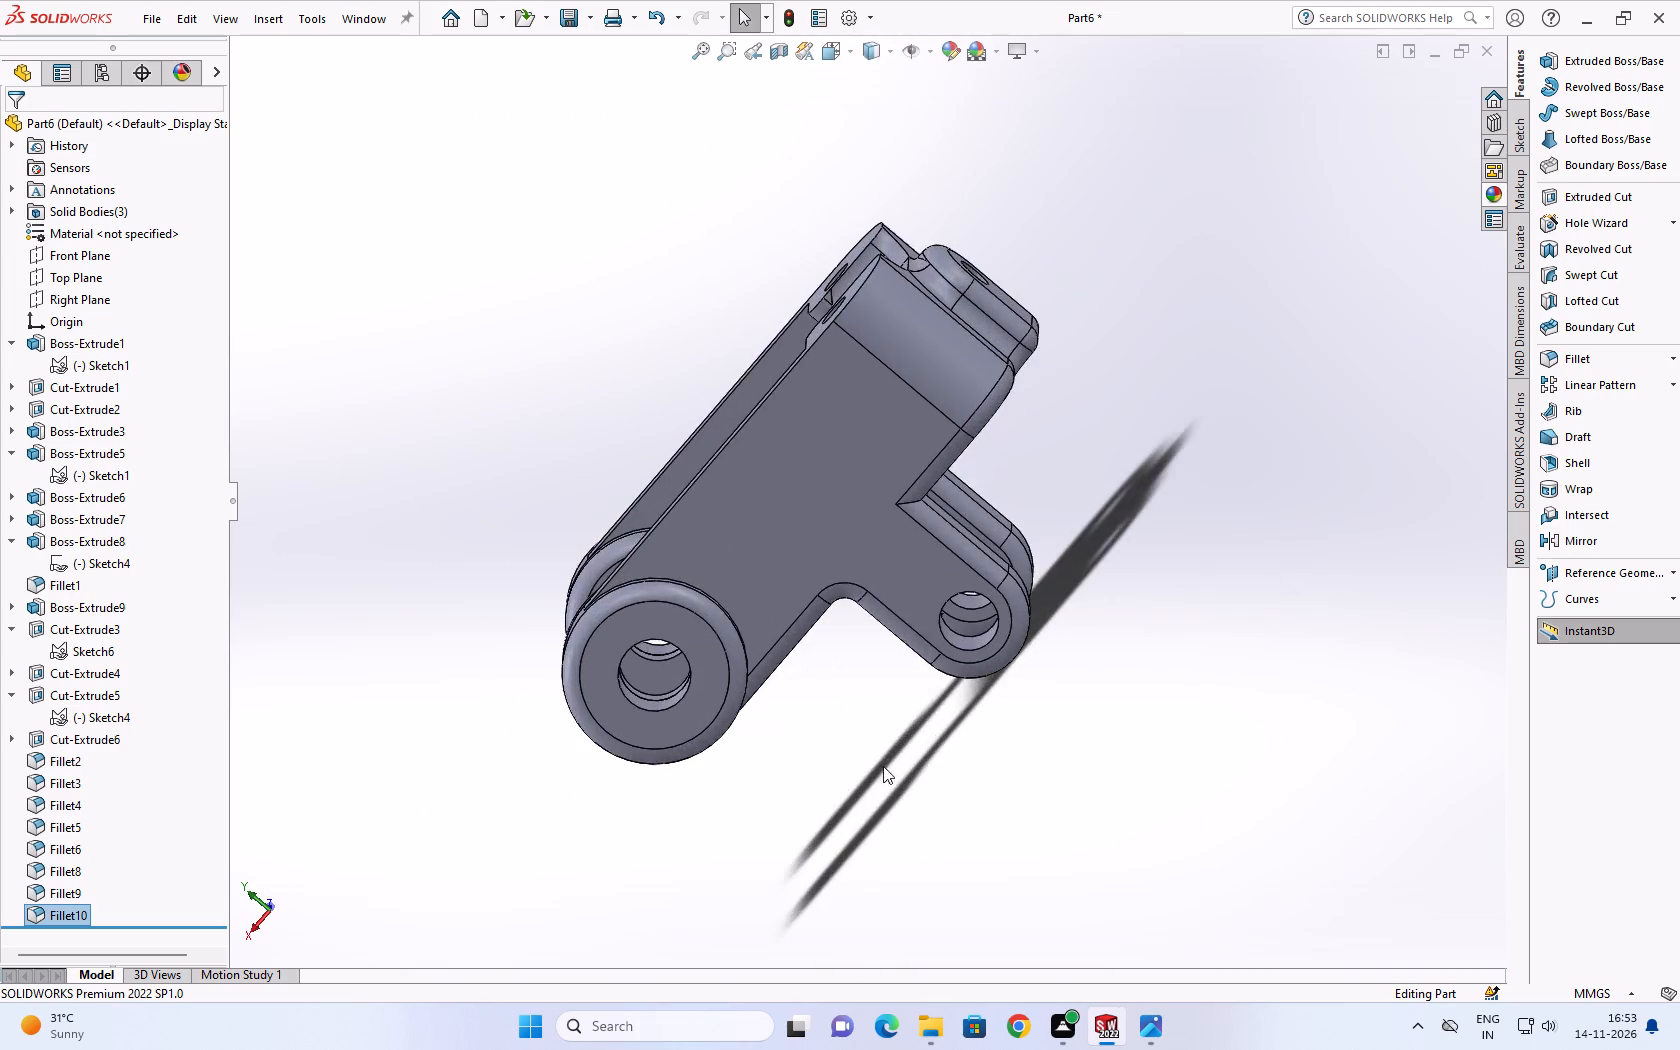
middle_click_drag(850, 703, 894, 798)
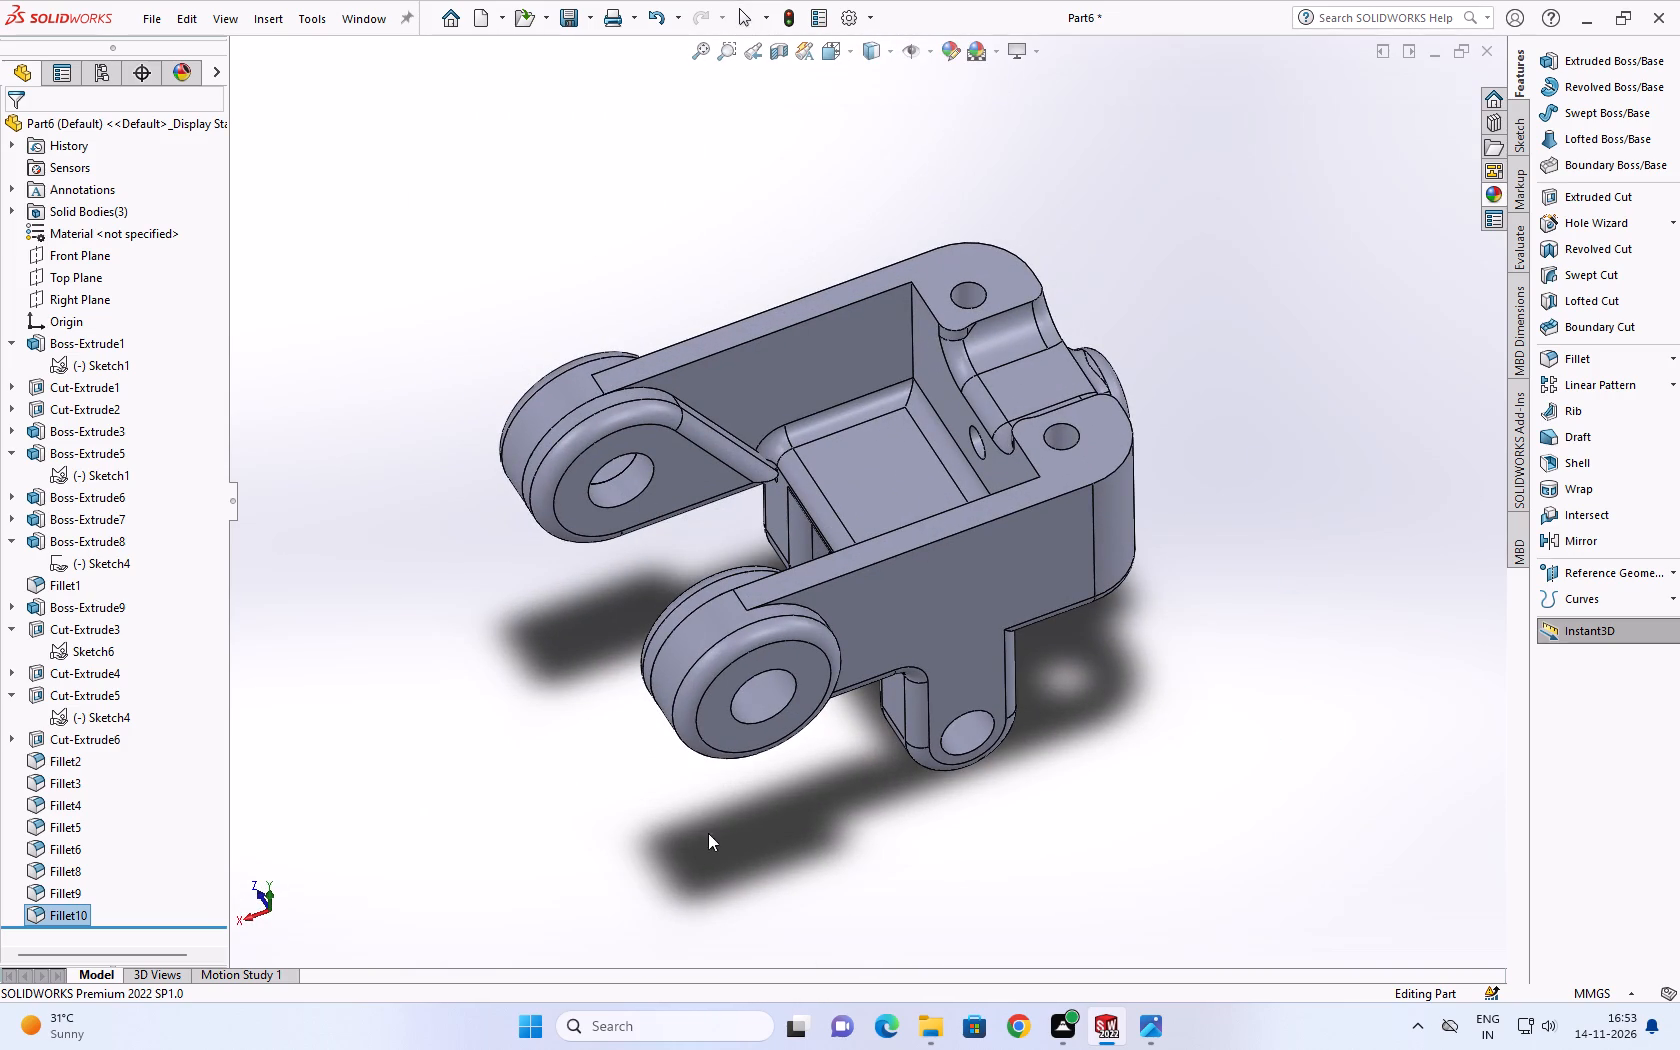
Inspect the bored end bosses, the lower lugs and the top edges of the fork arms for remaining unfilleted edges.
scroll(817, 814, "up", 1)
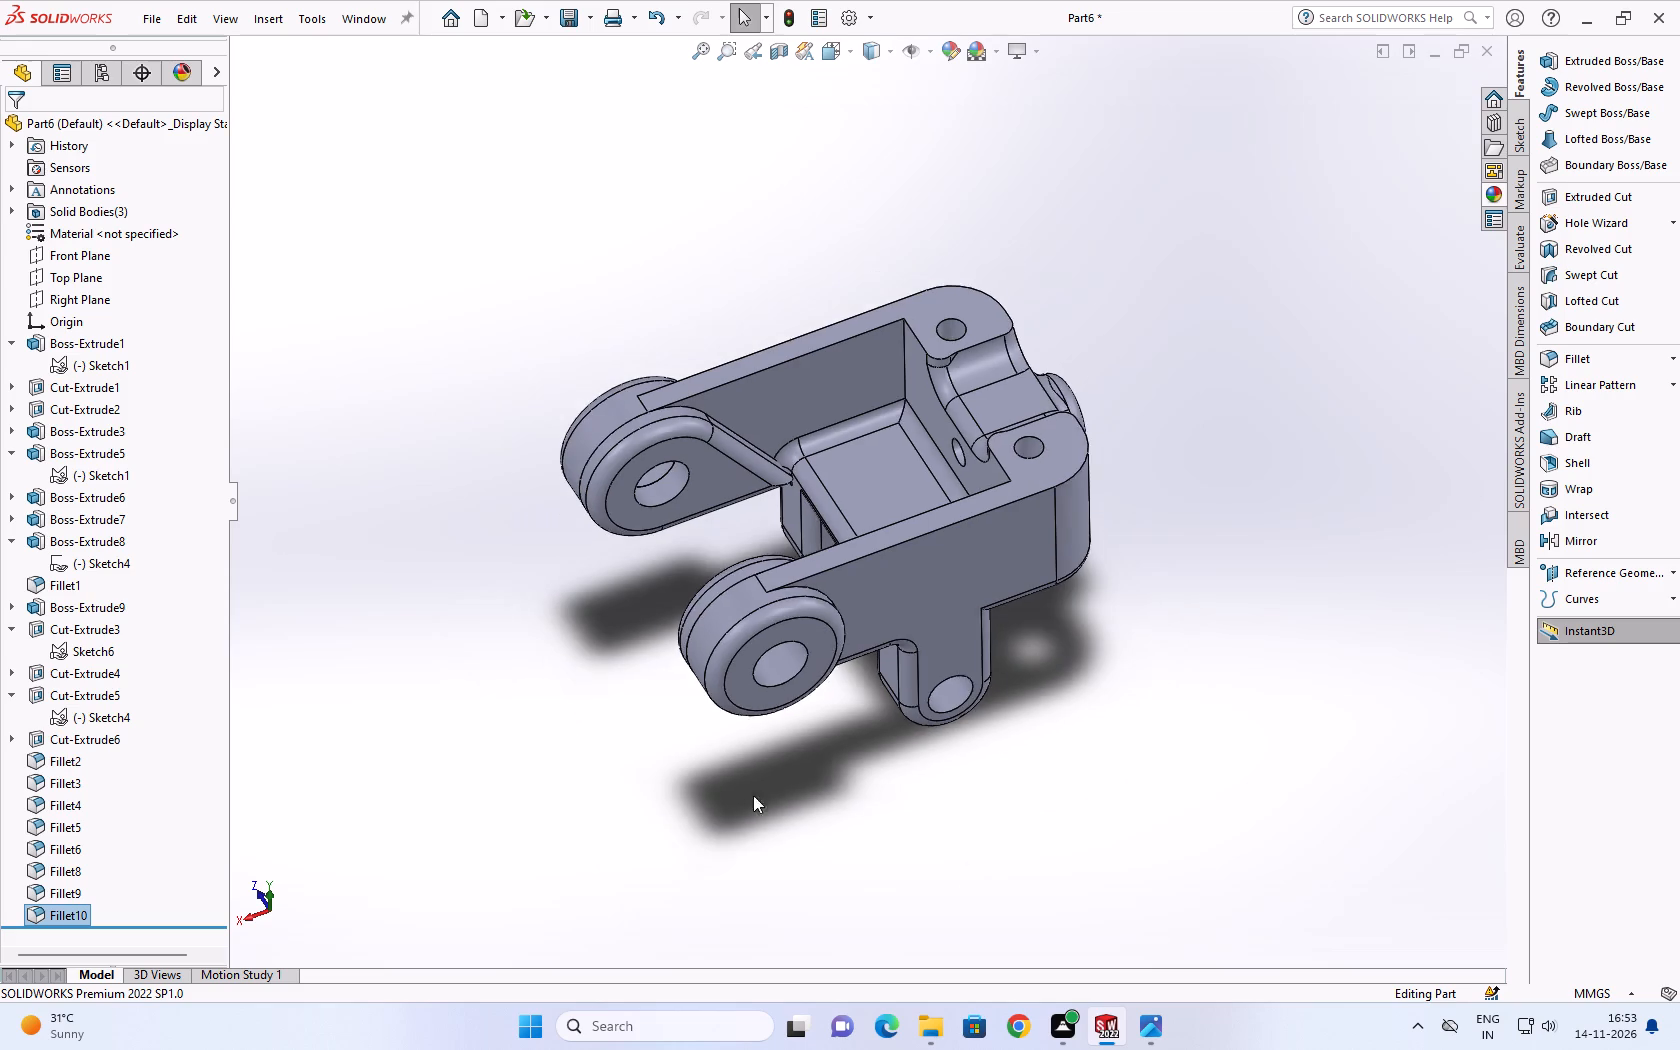
scroll(685, 571, "up", 1)
scroll(695, 531, "down", 3)
scroll(780, 543, "up", 2)
middle_click_drag(781, 540, 794, 623)
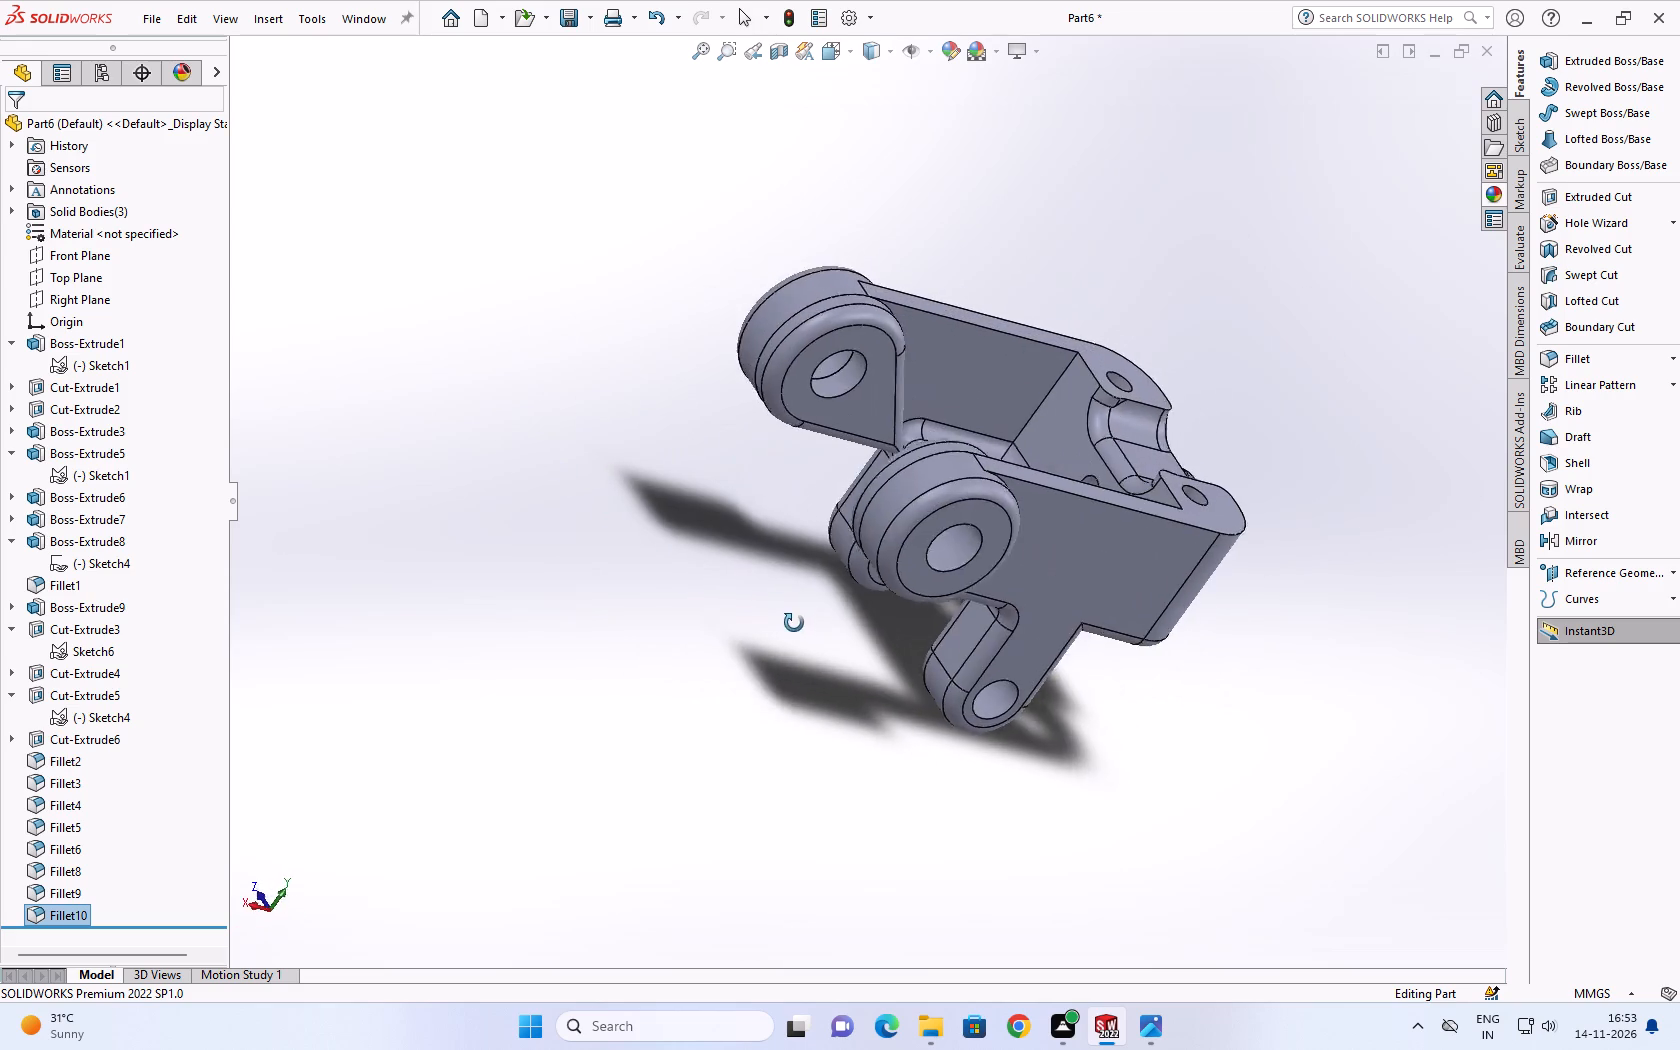
middle_click_drag(794, 623, 802, 637)
scroll(705, 491, "down", 2)
scroll(700, 454, "up", 2)
scroll(1011, 432, "up", 2)
scroll(1024, 429, "down", 1)
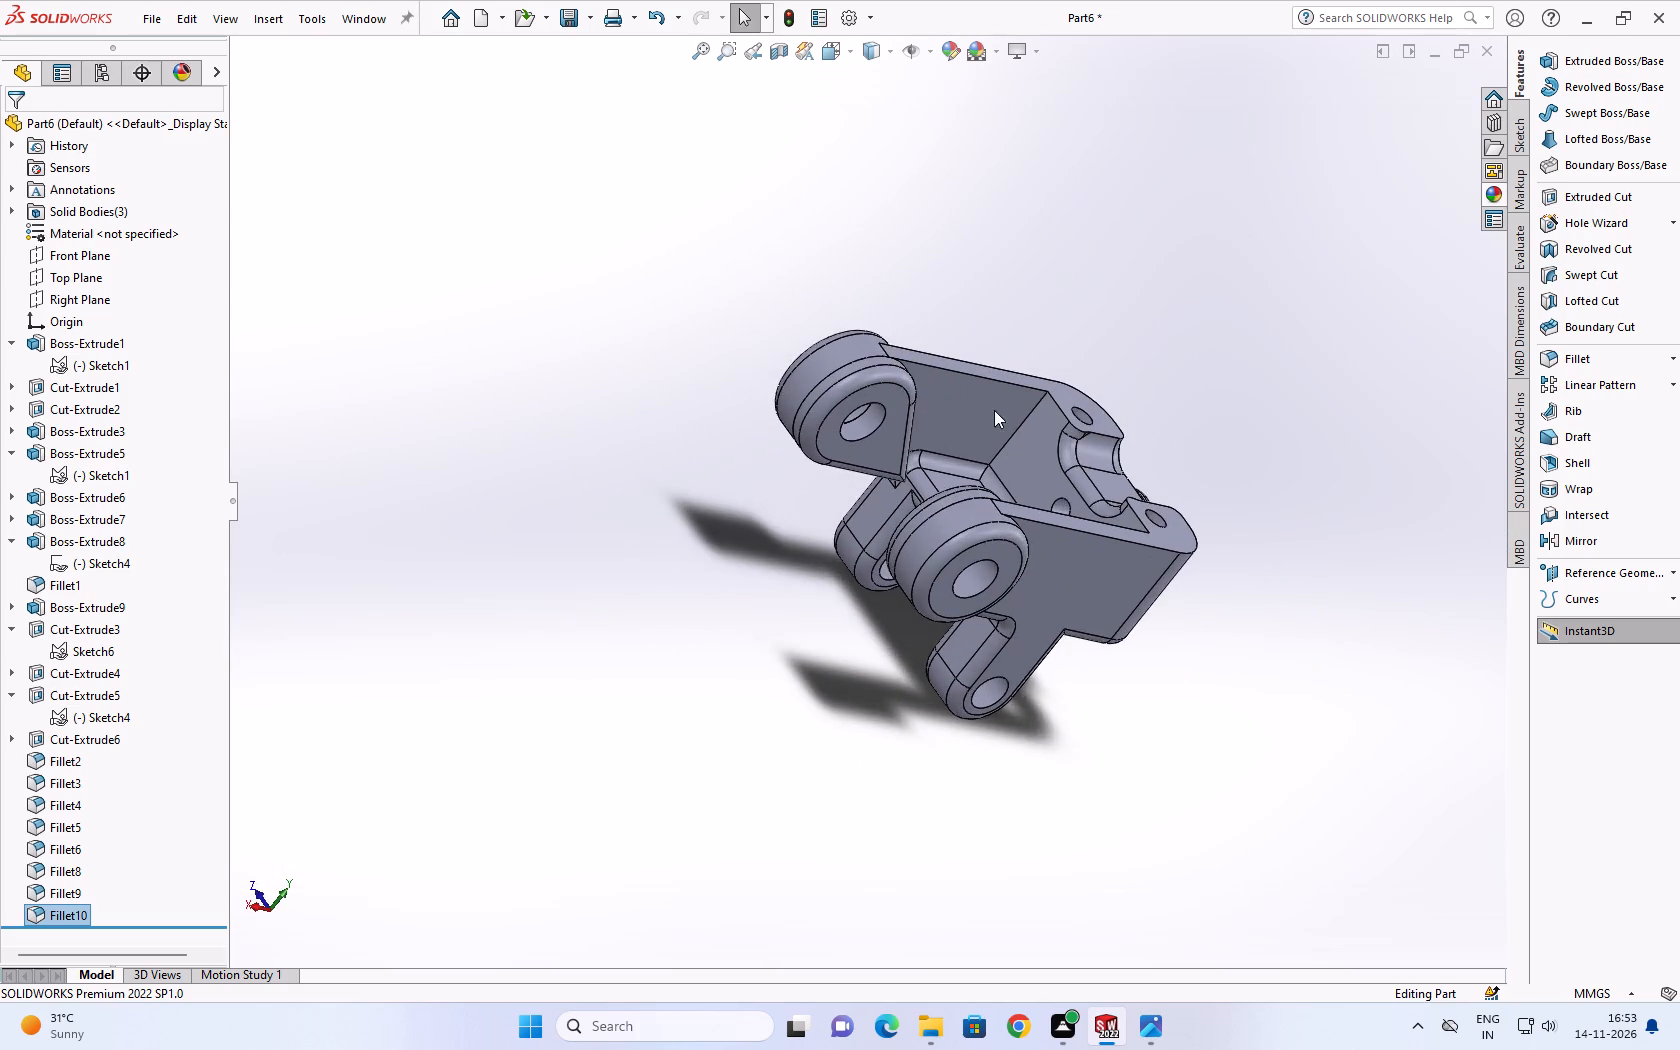
scroll(989, 408, "down", 2)
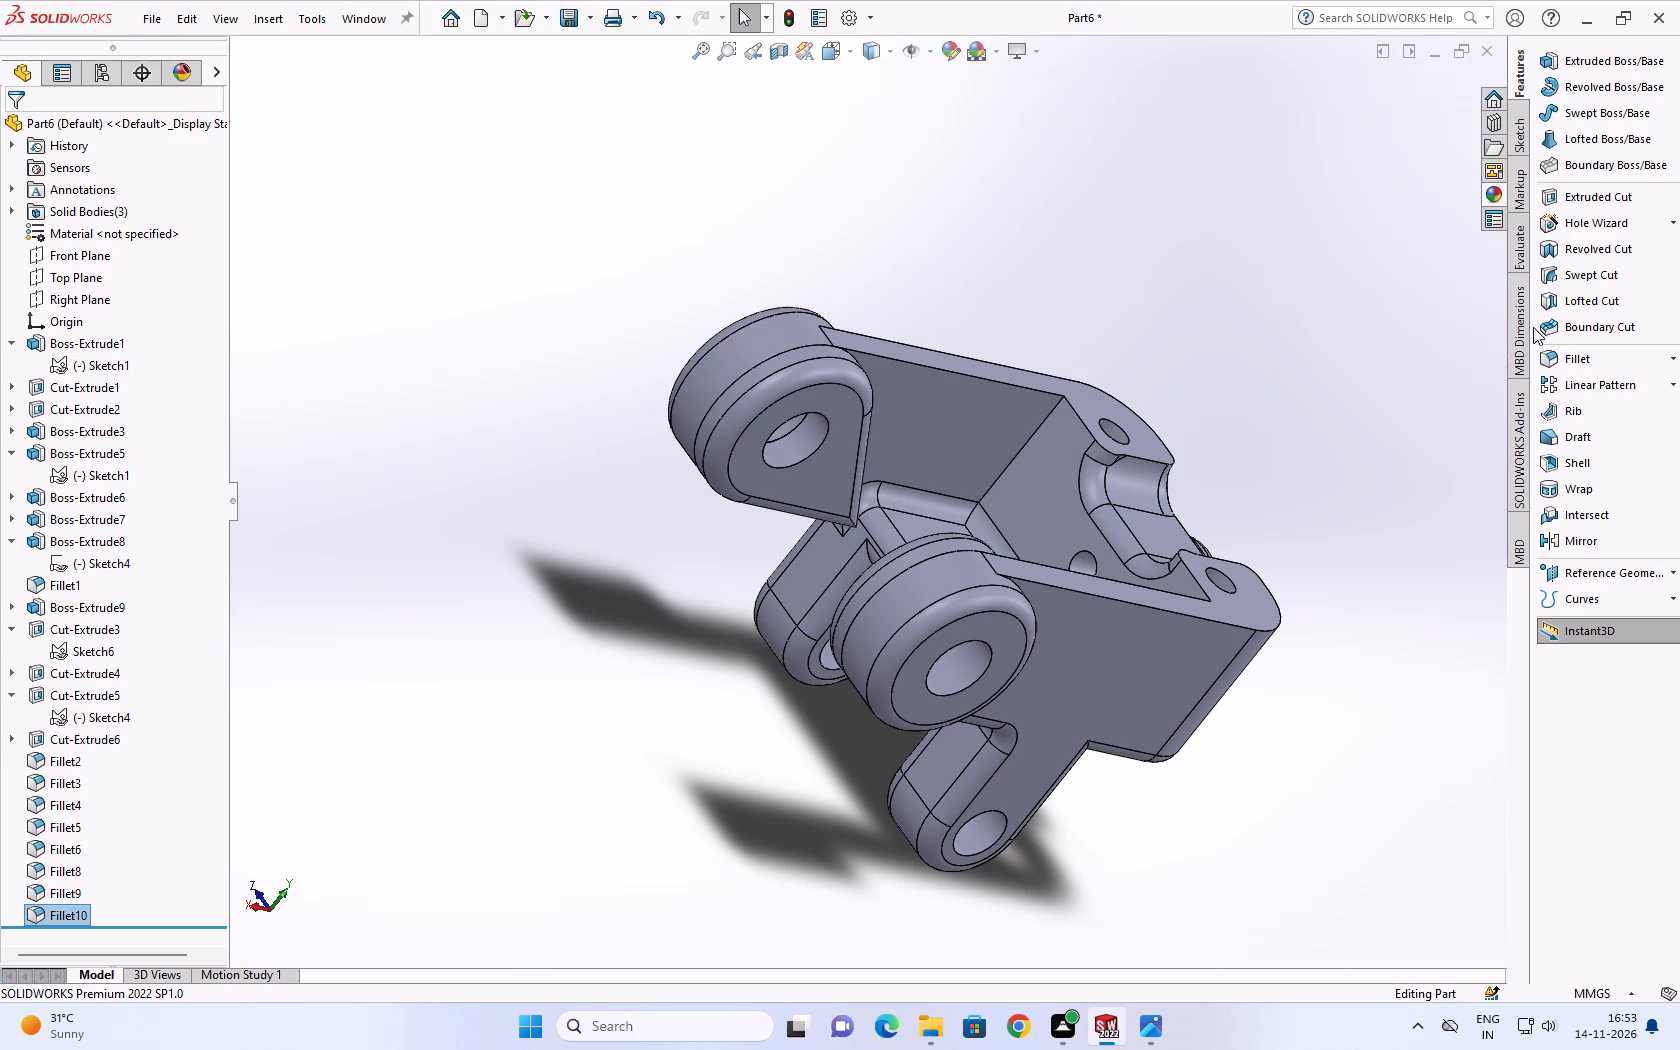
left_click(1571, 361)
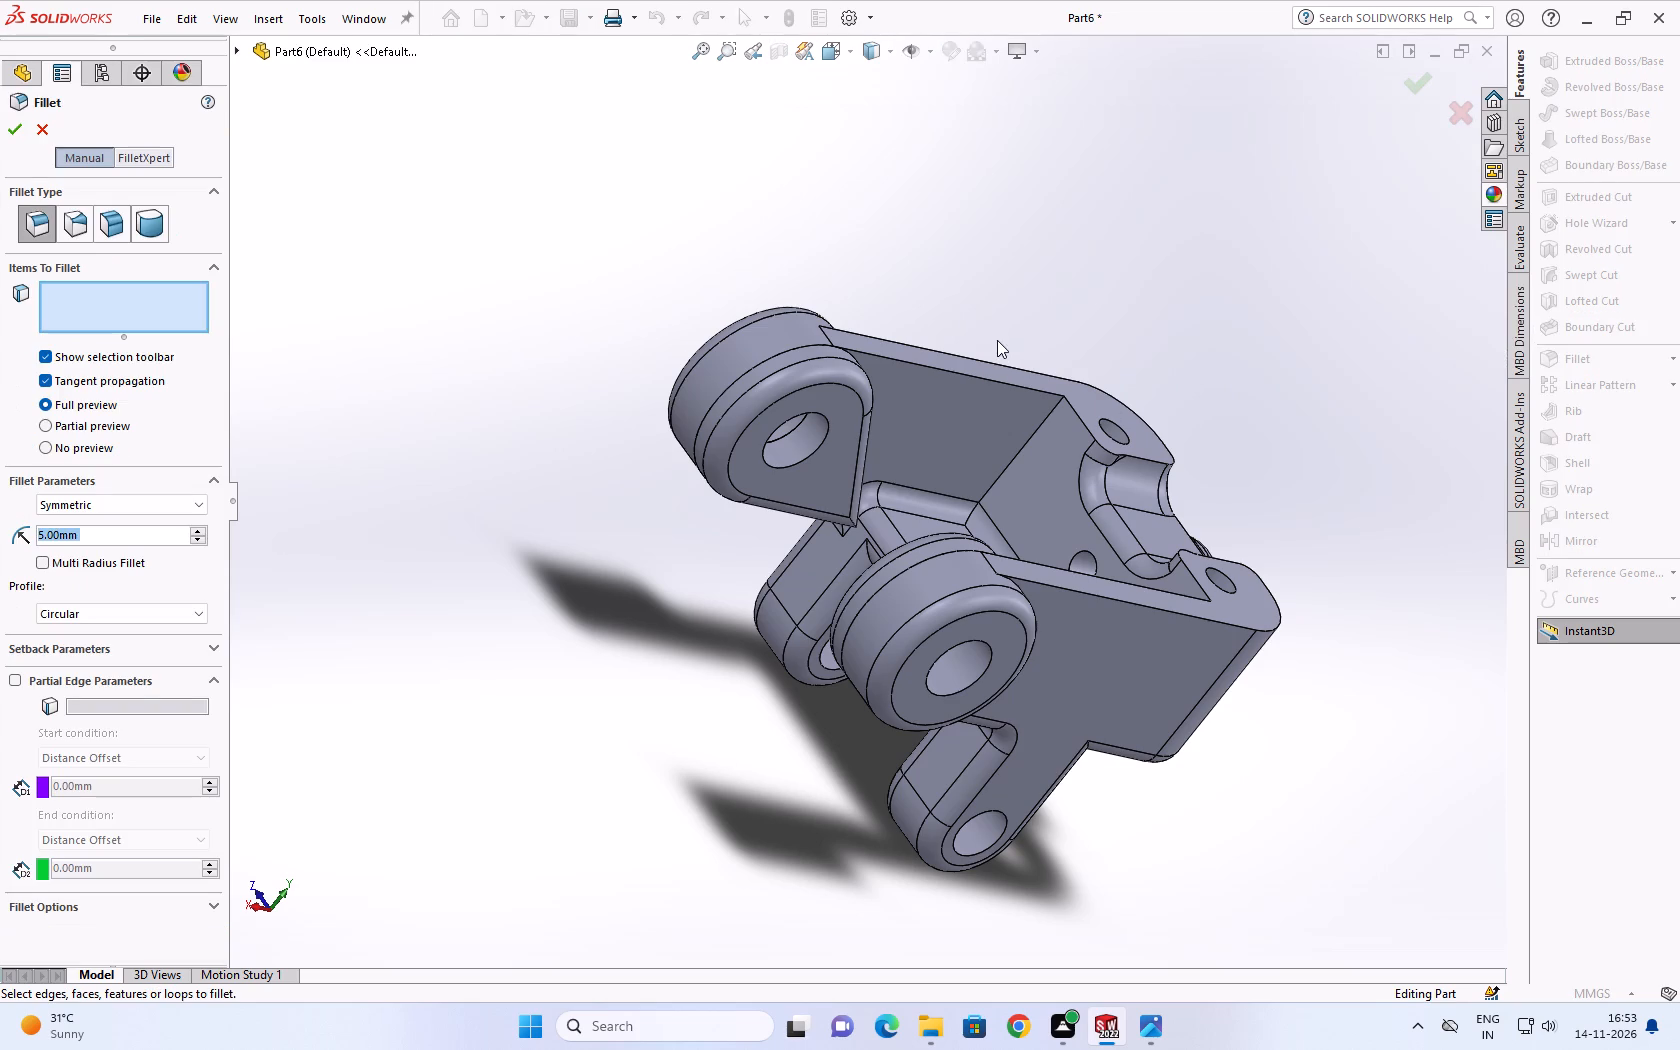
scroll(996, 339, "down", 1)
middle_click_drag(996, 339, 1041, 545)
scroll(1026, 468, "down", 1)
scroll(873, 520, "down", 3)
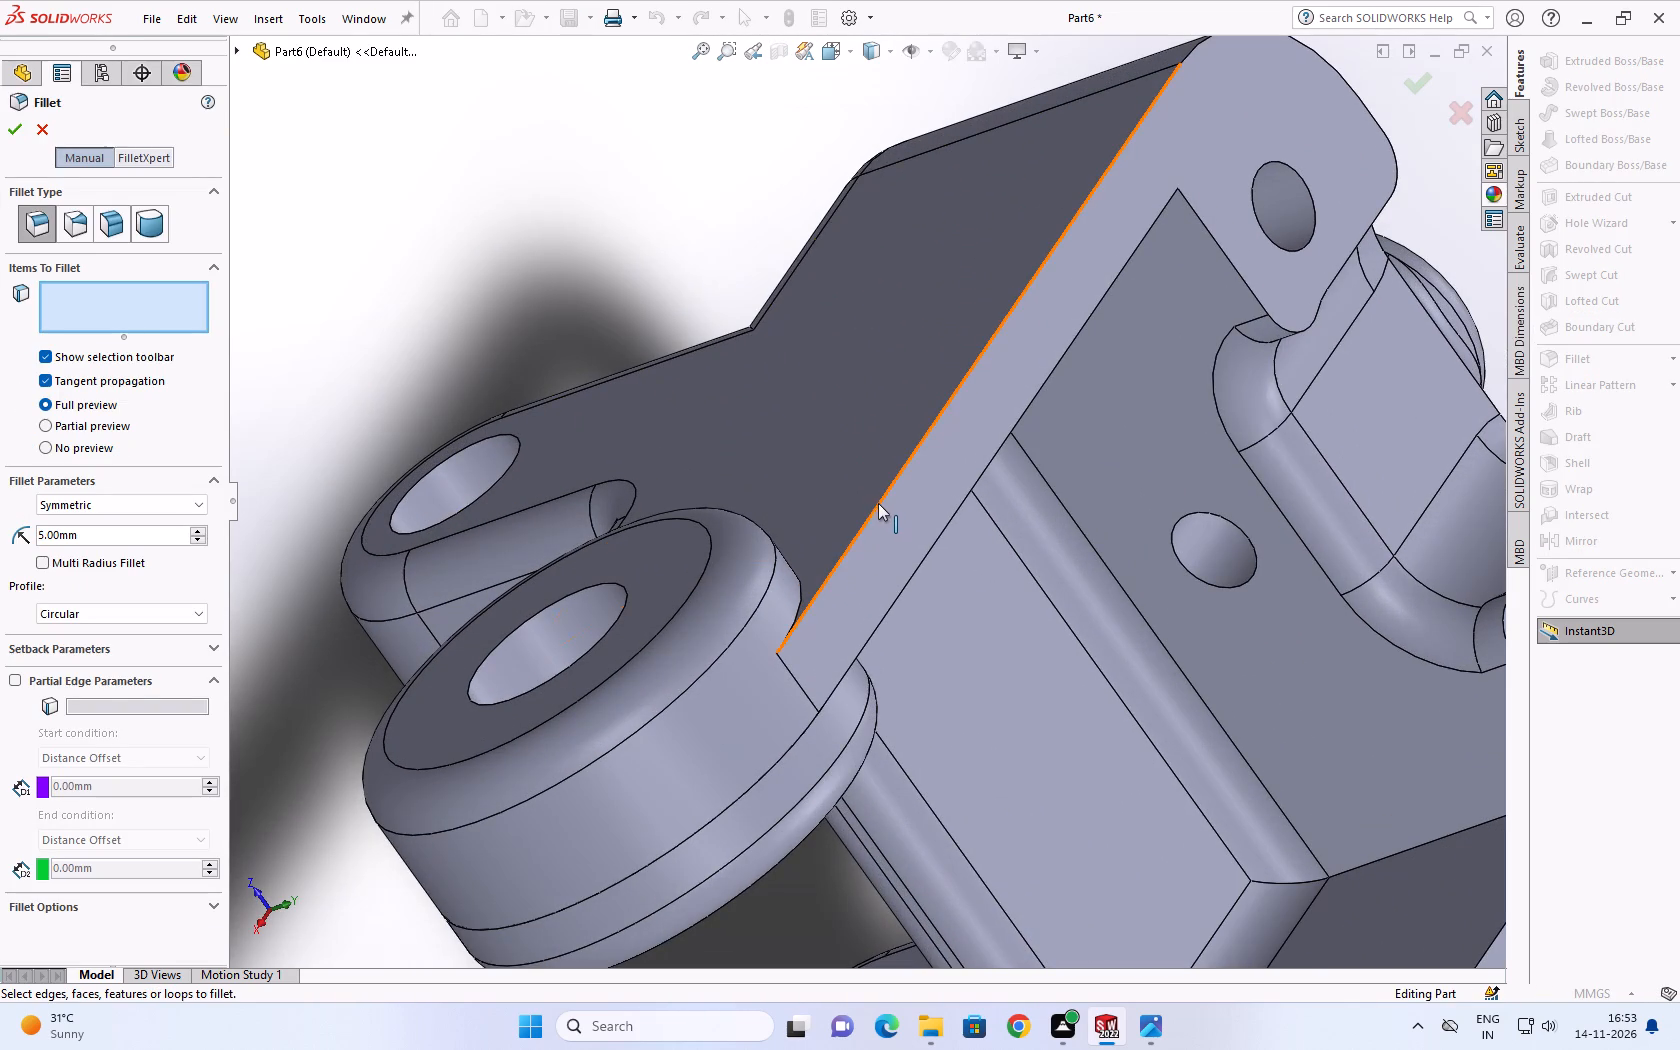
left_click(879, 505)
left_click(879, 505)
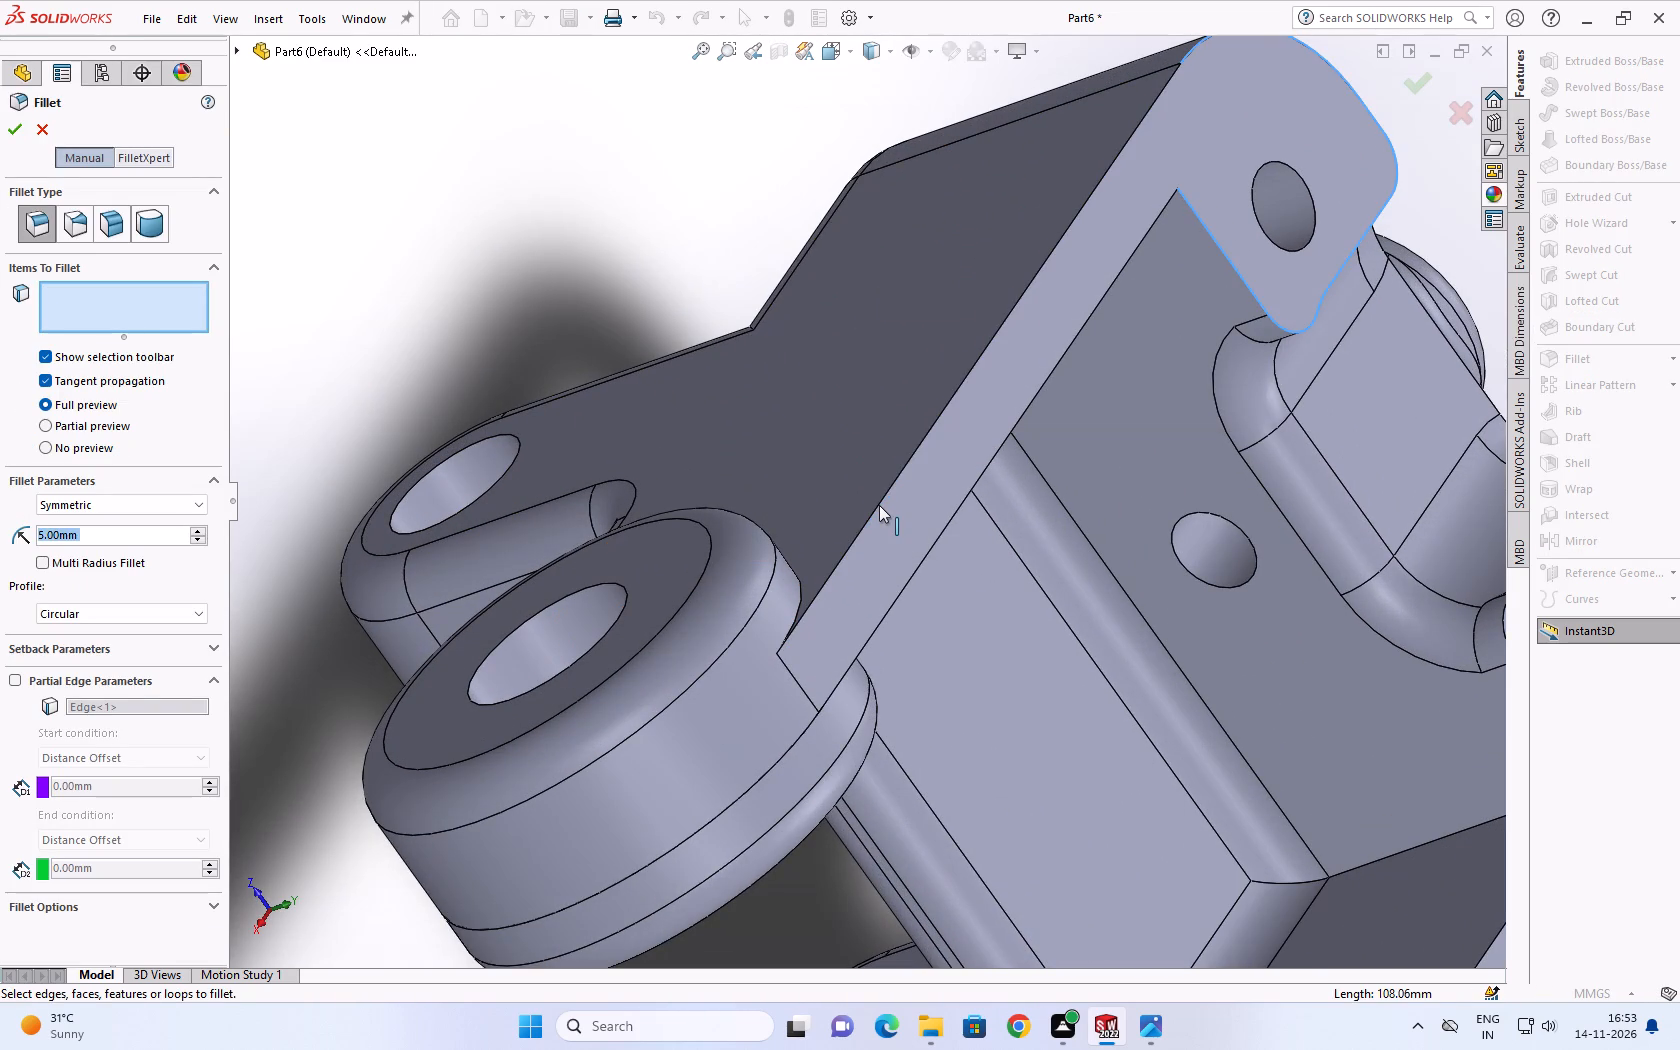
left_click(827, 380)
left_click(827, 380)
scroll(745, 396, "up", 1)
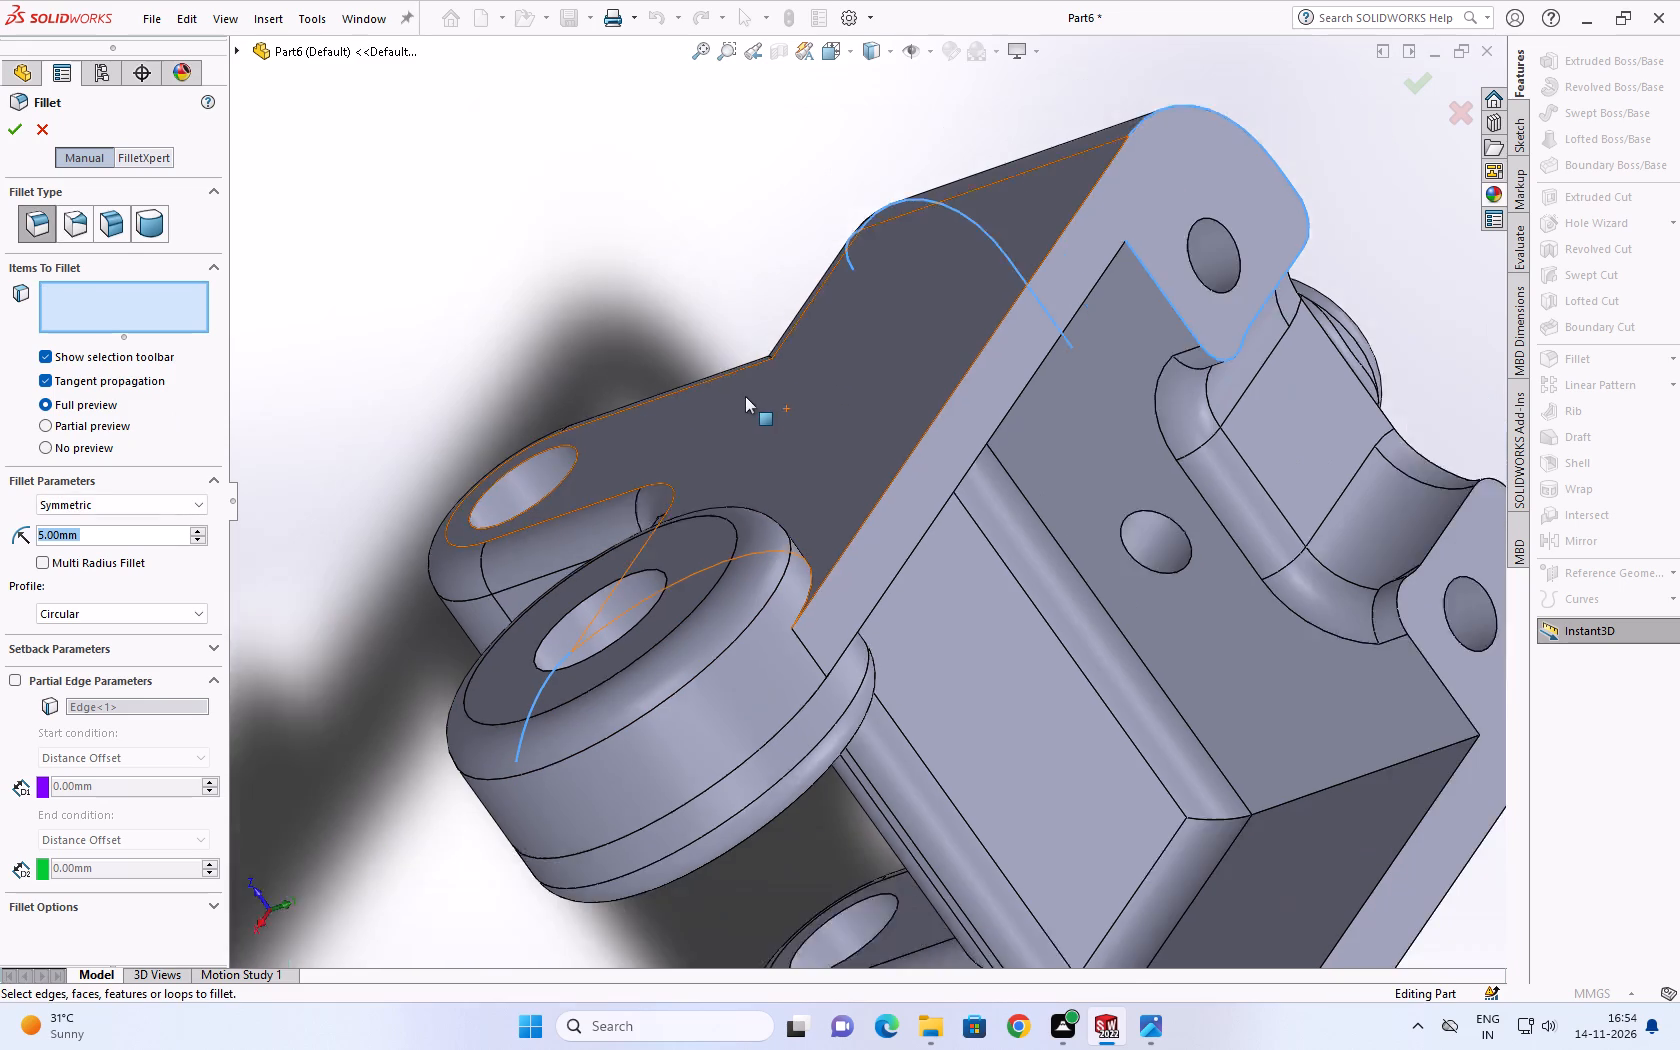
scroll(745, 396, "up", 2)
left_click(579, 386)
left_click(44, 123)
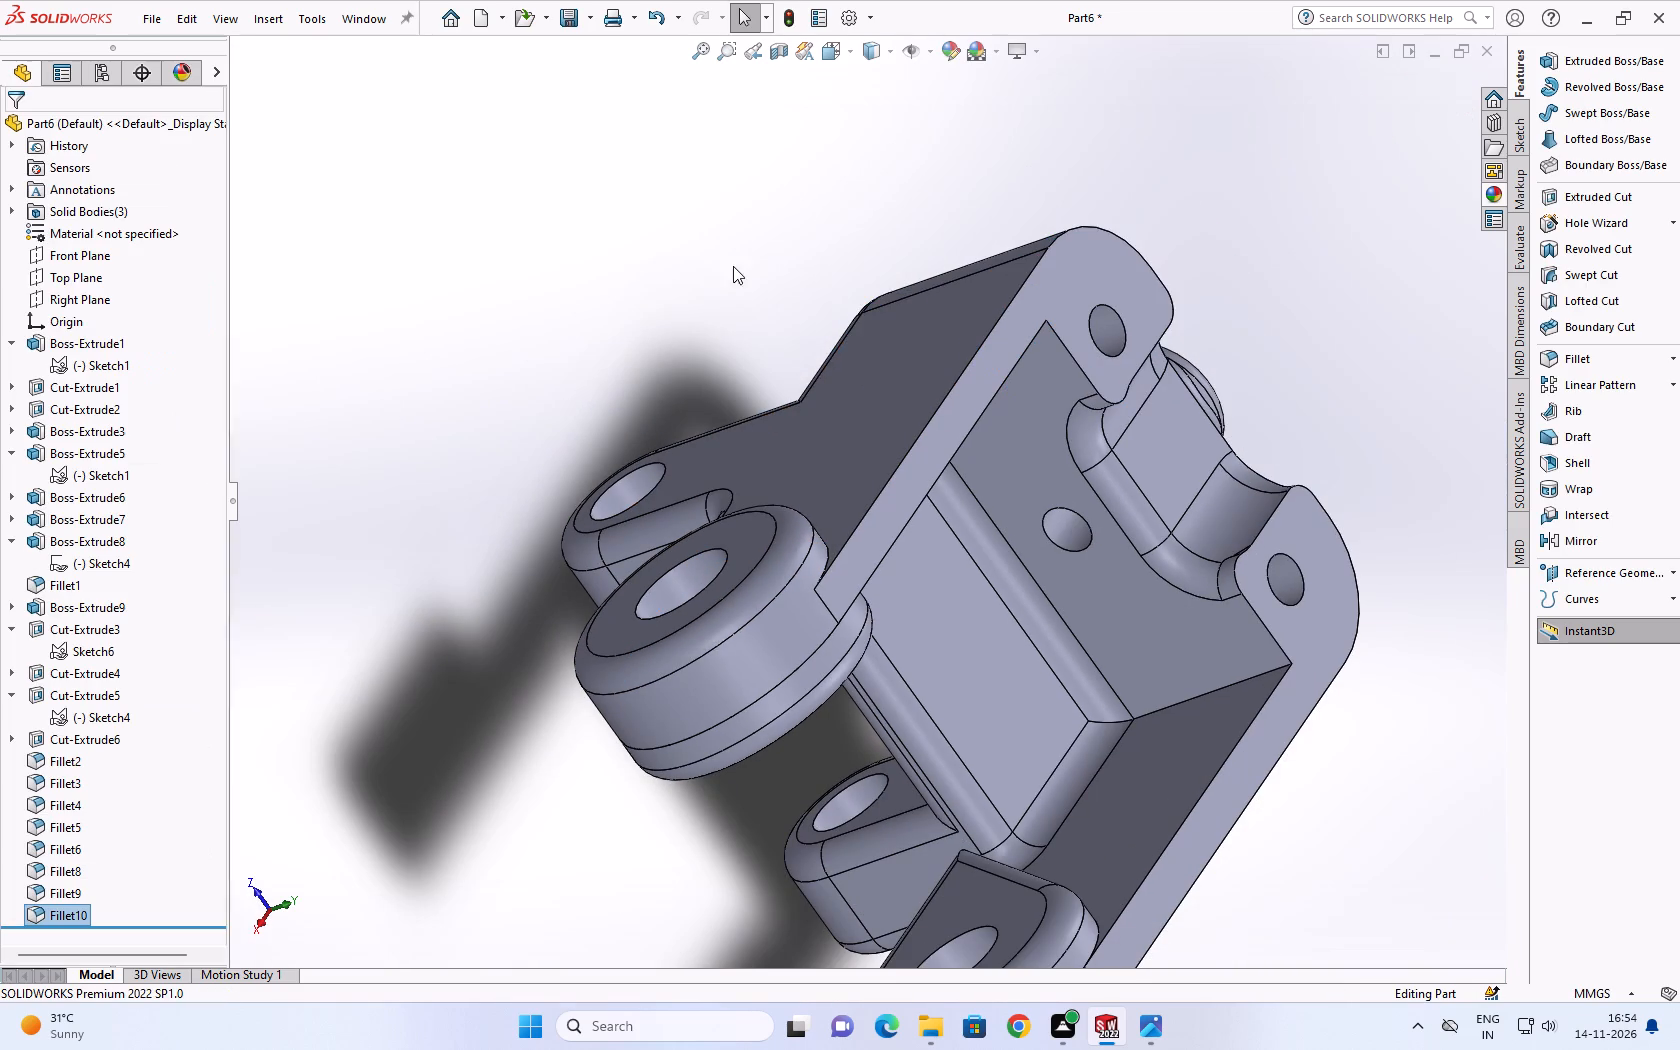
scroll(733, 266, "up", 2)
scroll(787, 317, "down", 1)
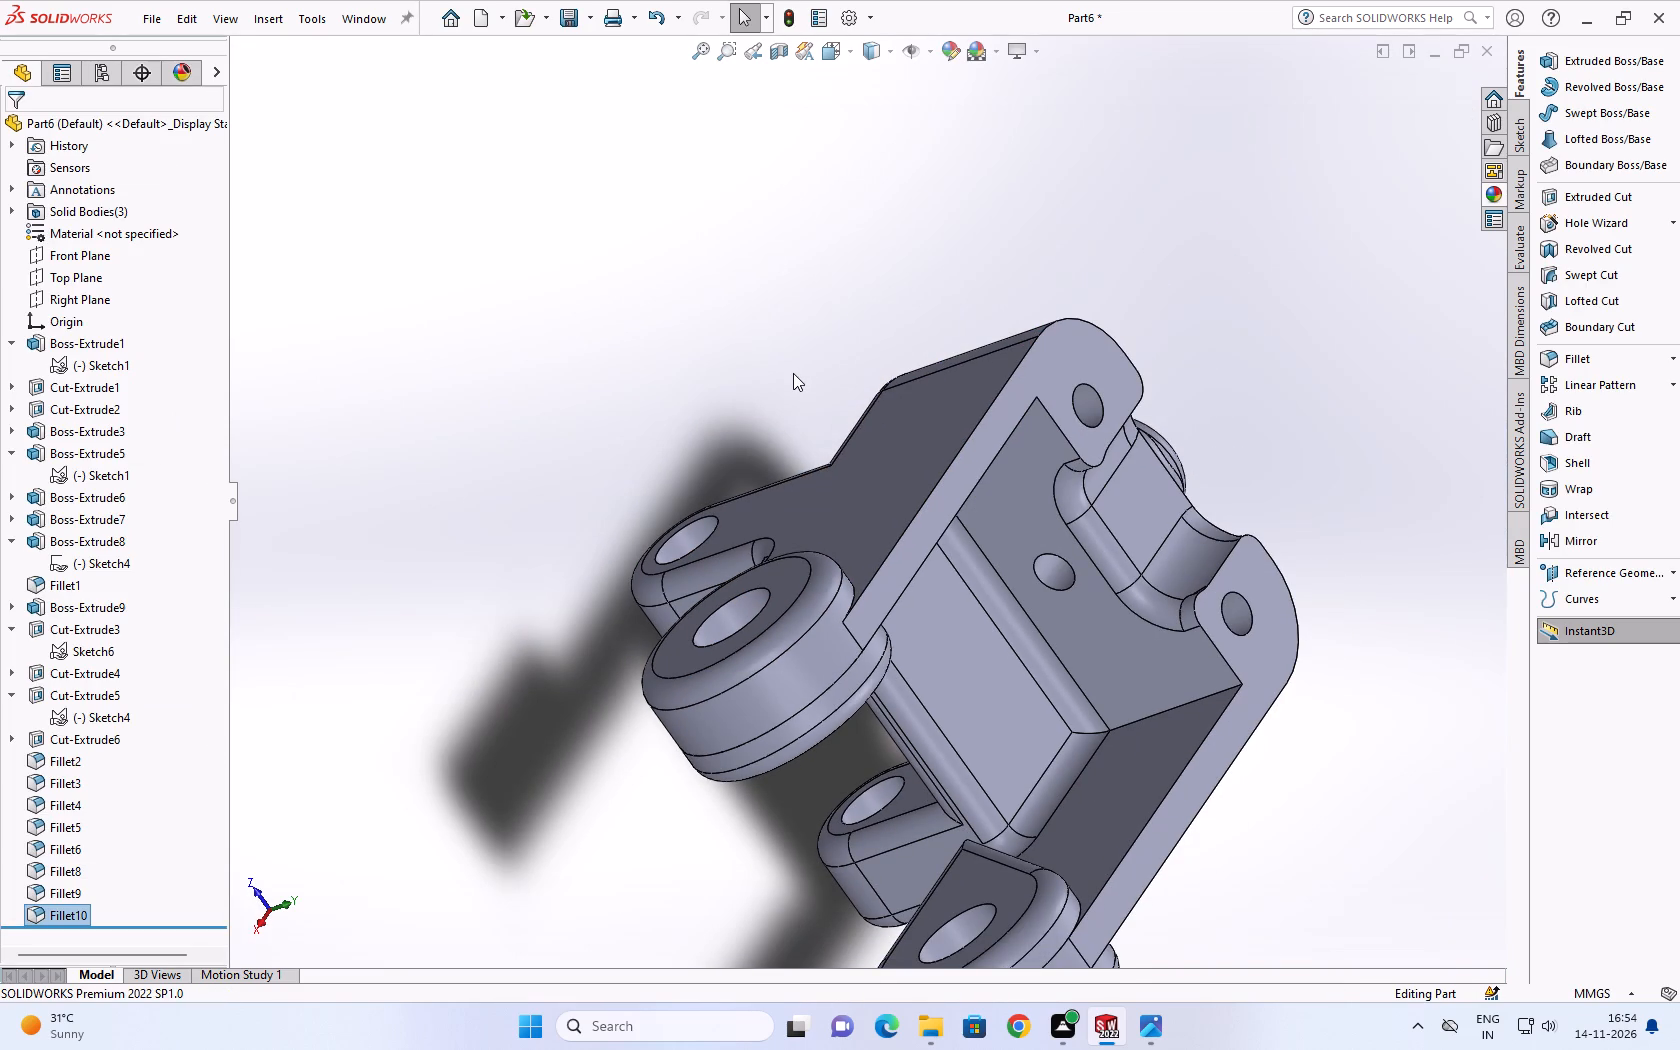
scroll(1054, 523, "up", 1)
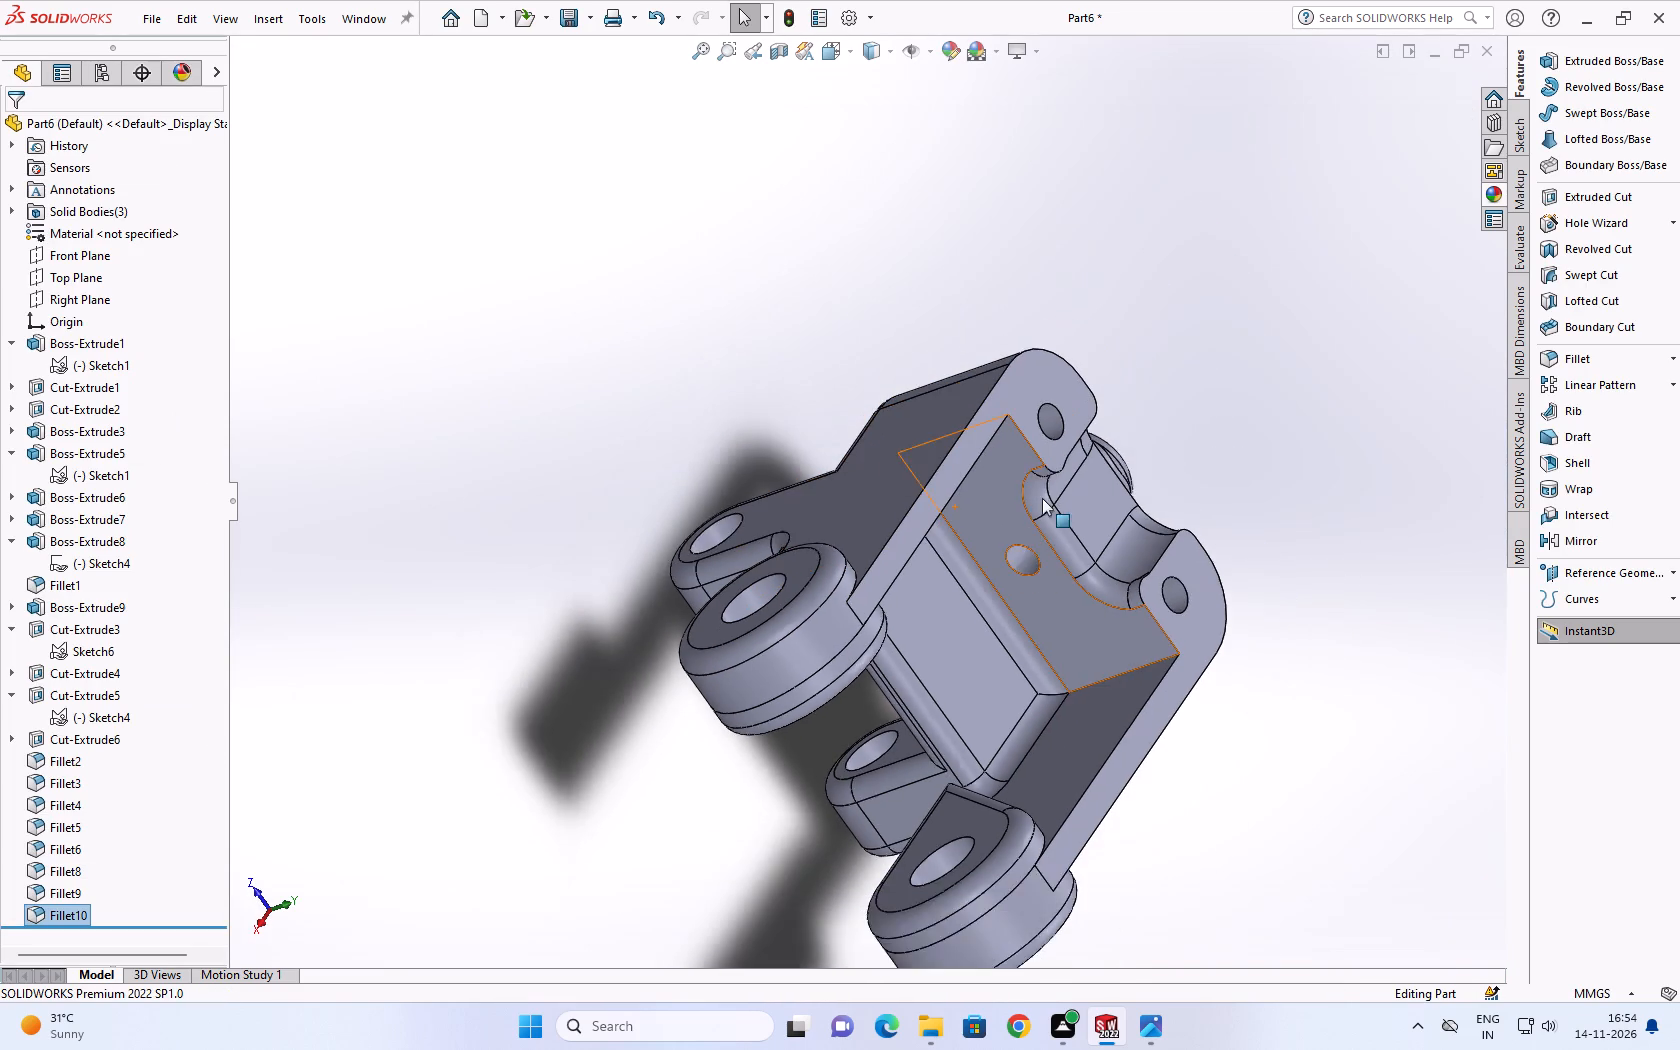
Examine the fork arm's outer side face, the pocket floor and the notched rear wall of the clevis block.
scroll(1041, 497, "down", 2)
scroll(1041, 497, "up", 1)
middle_click_drag(1039, 522, 910, 267)
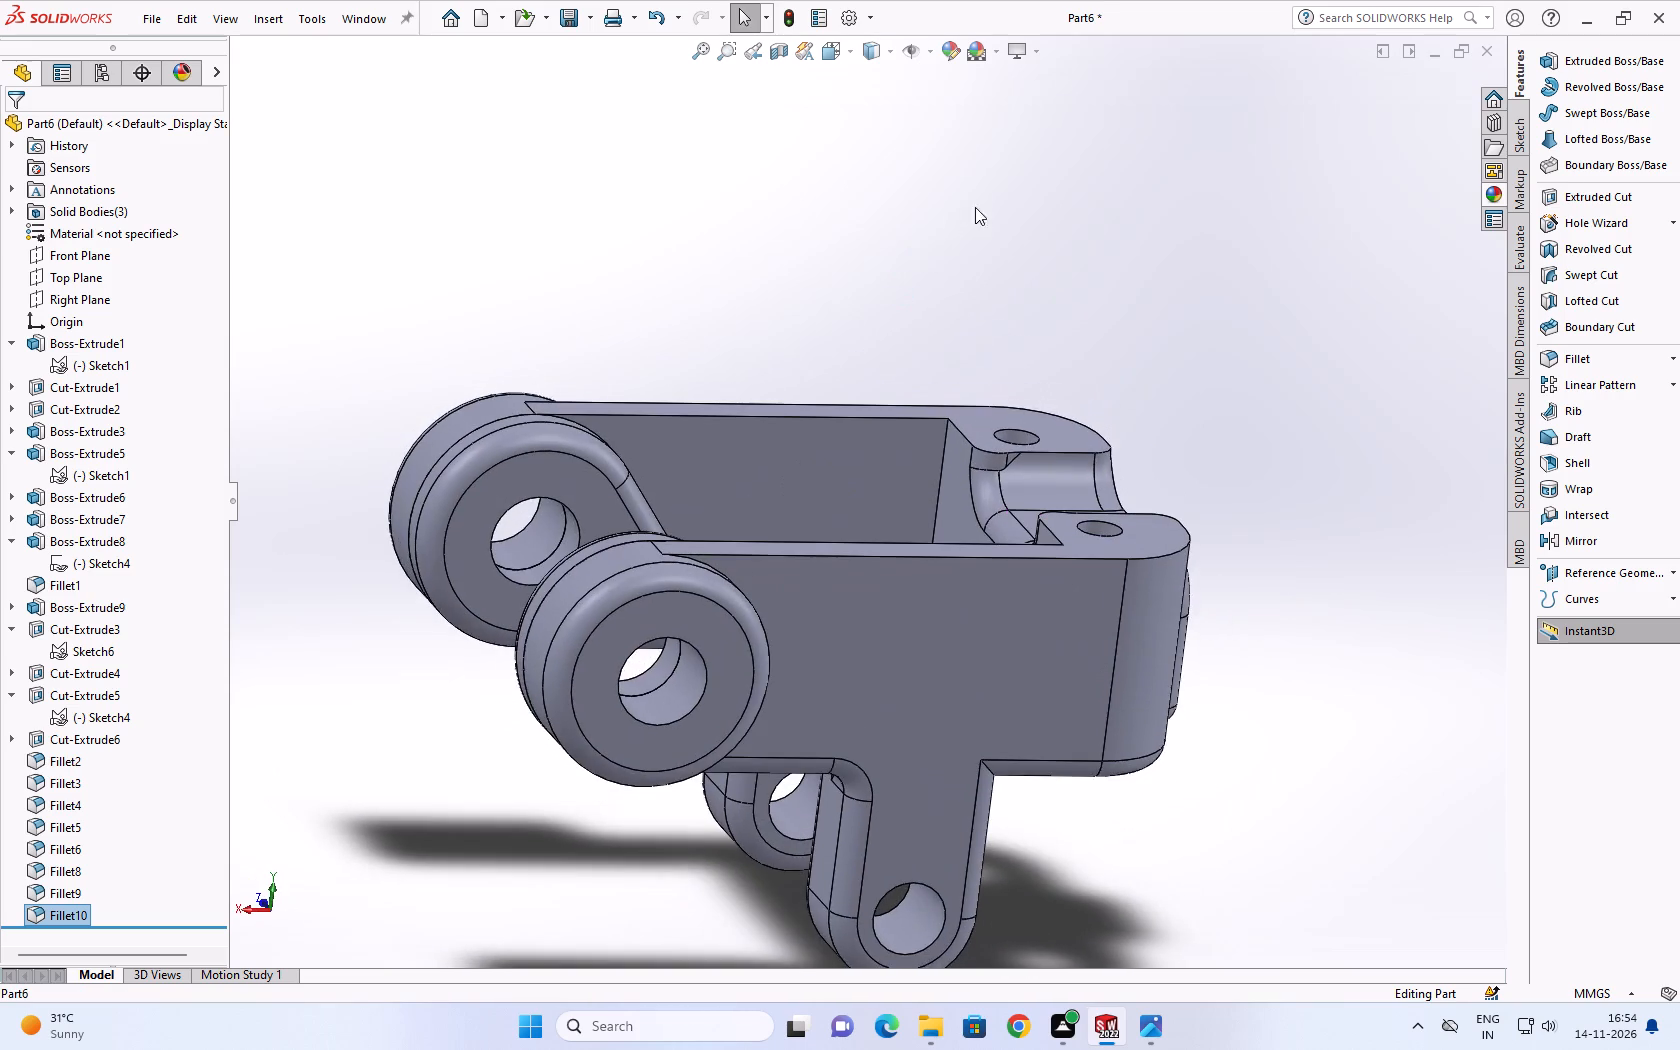
scroll(977, 500, "up", 2)
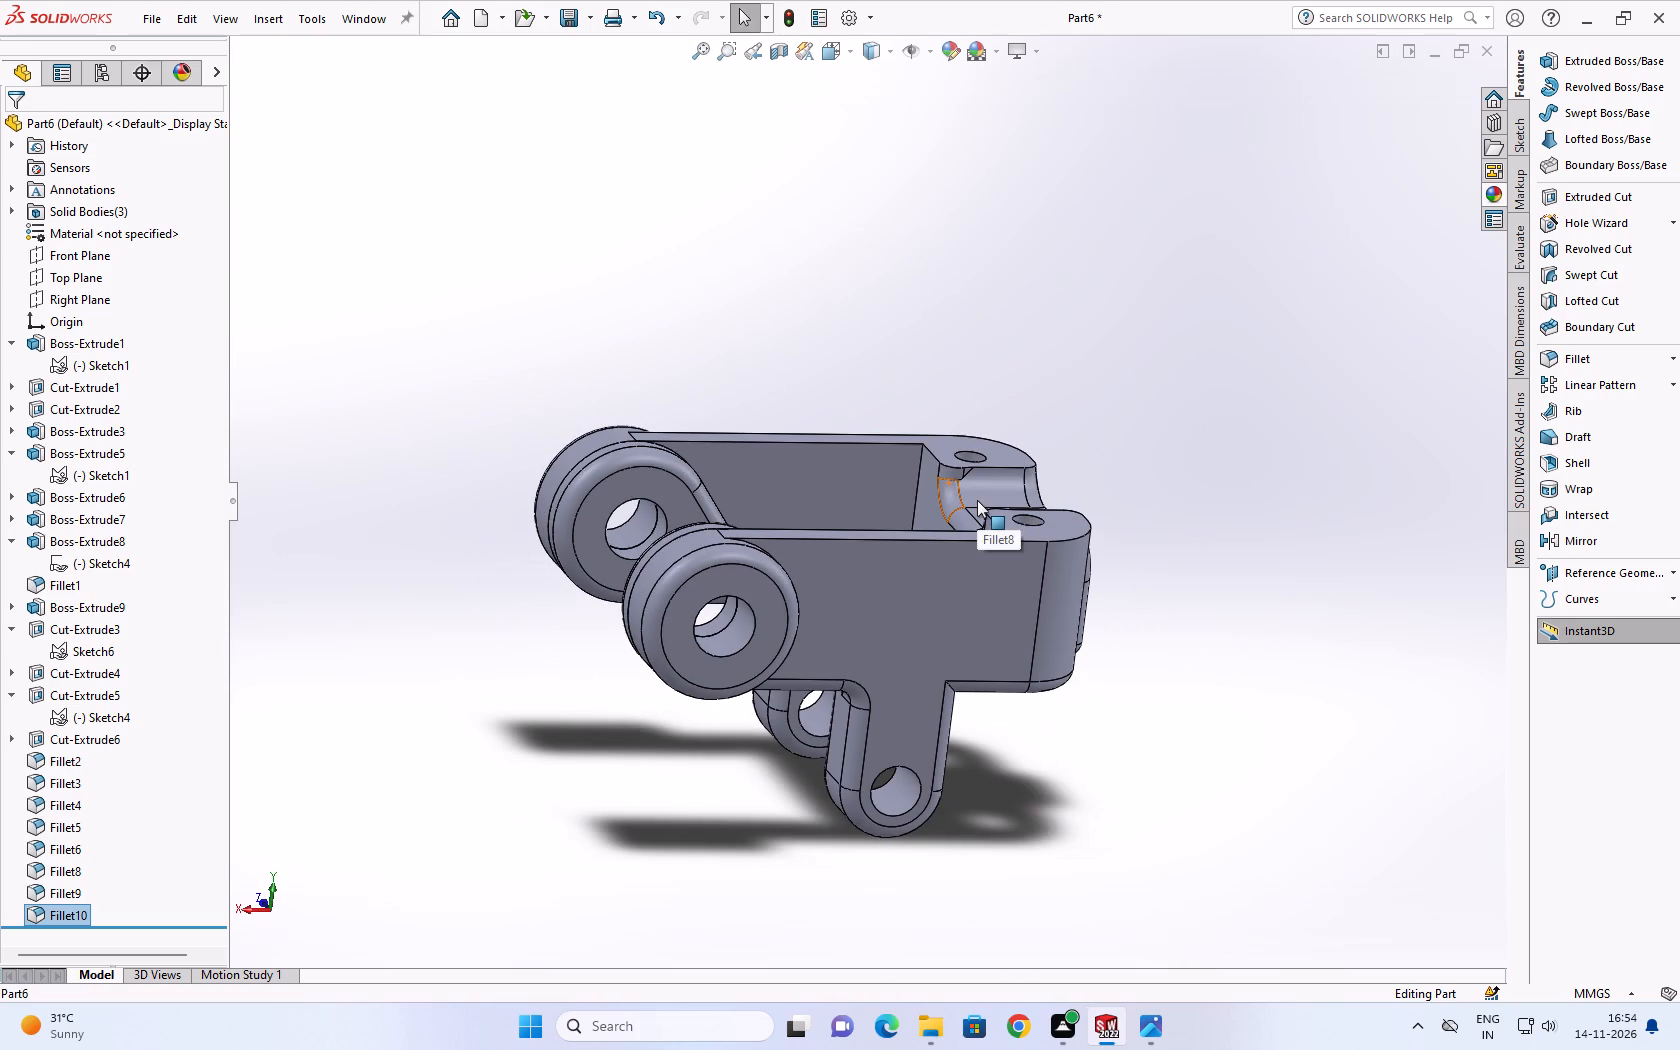
scroll(952, 561, "down", 5)
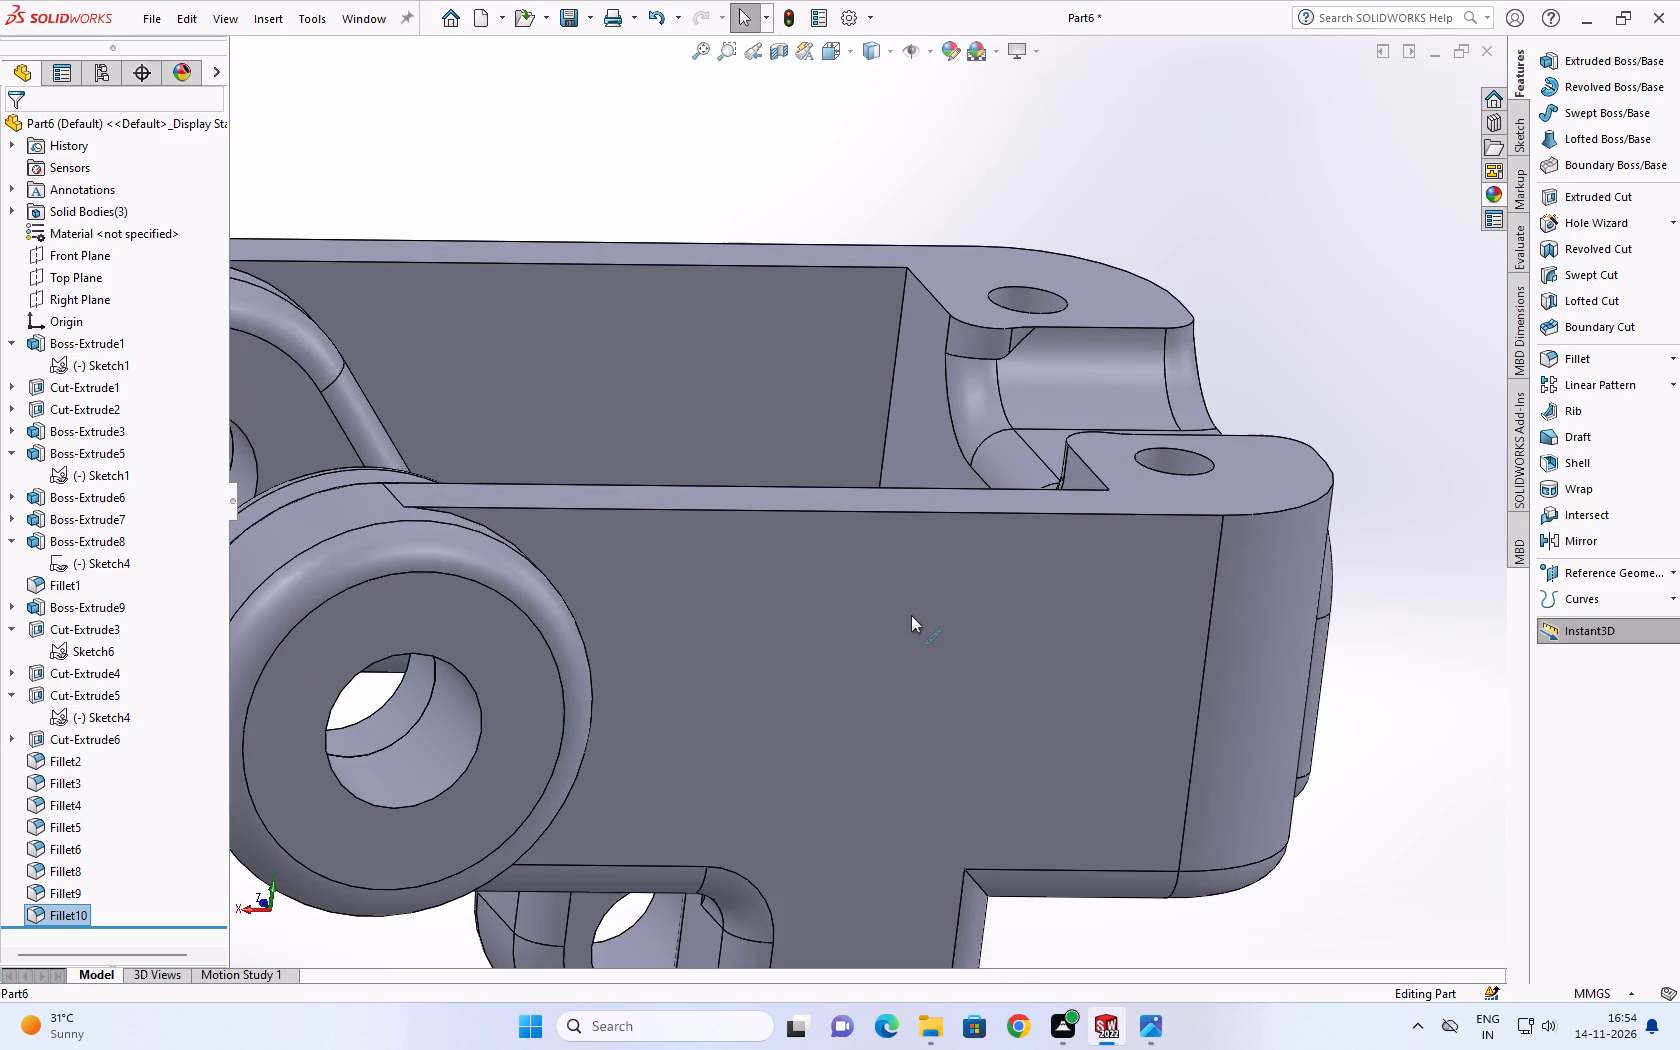
left_click(927, 605)
middle_click_drag(922, 606, 886, 328)
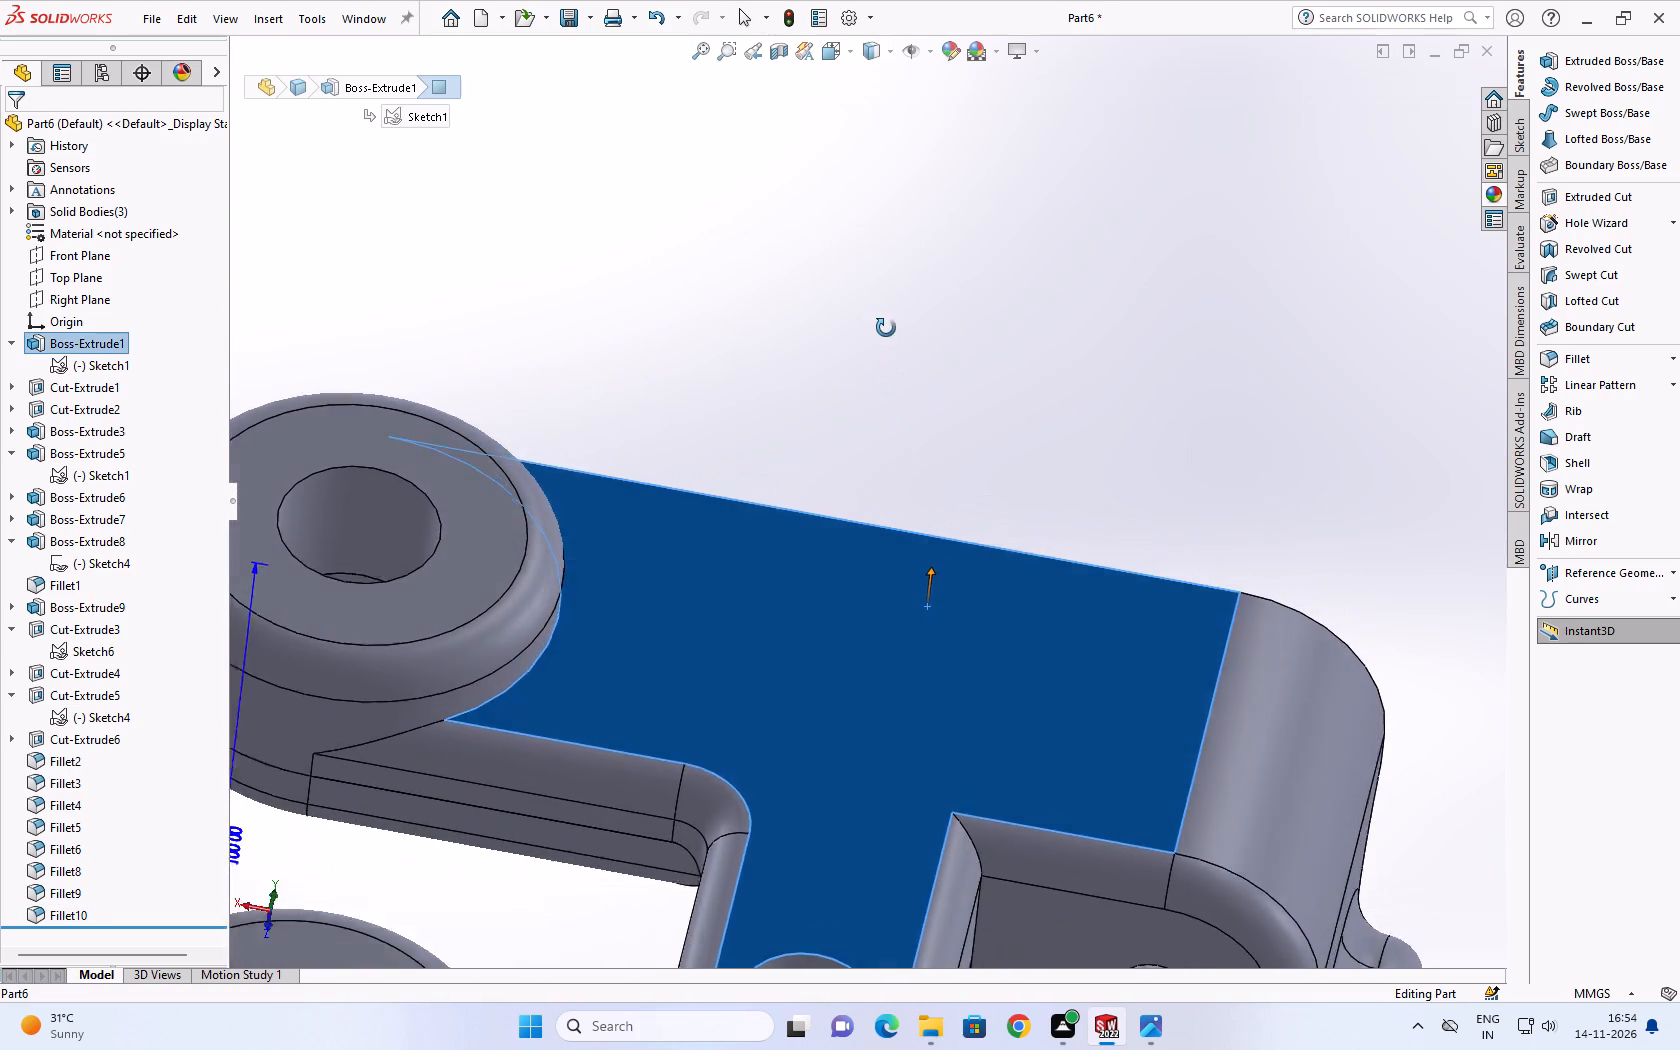
middle_click_drag(886, 328, 923, 595)
scroll(923, 601, "up", 4)
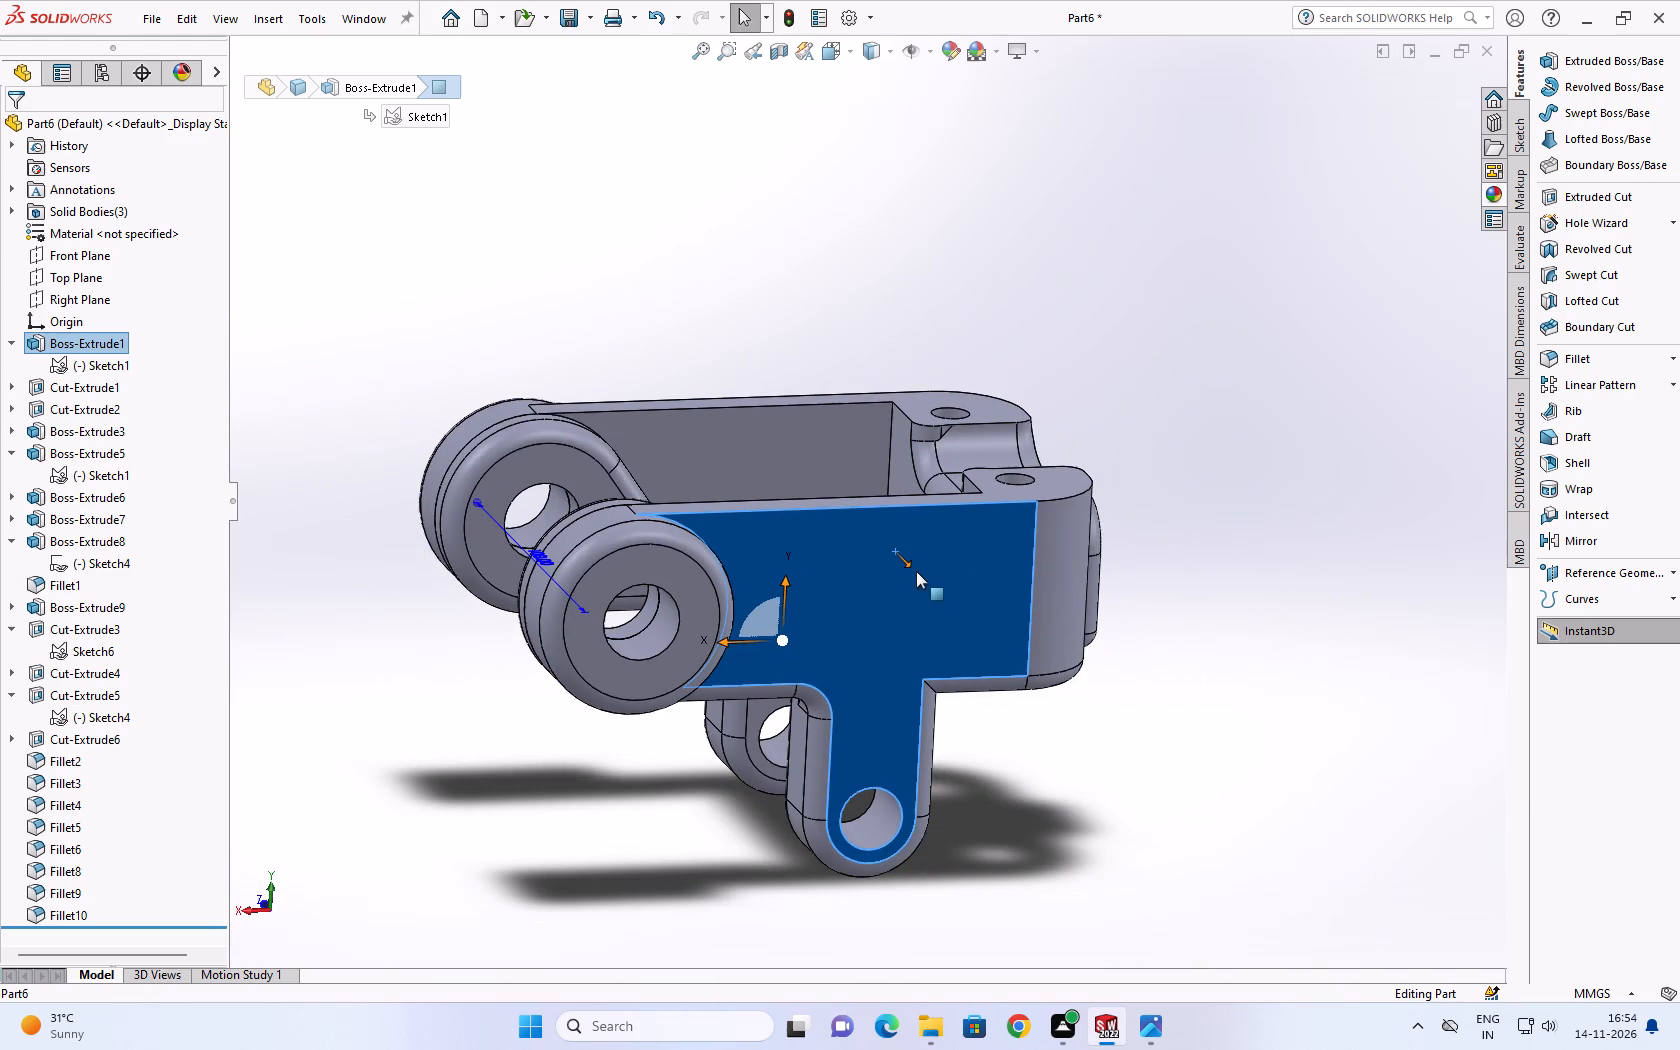
scroll(916, 571, "down", 3)
middle_click_drag(869, 548, 905, 697)
scroll(869, 558, "down", 1)
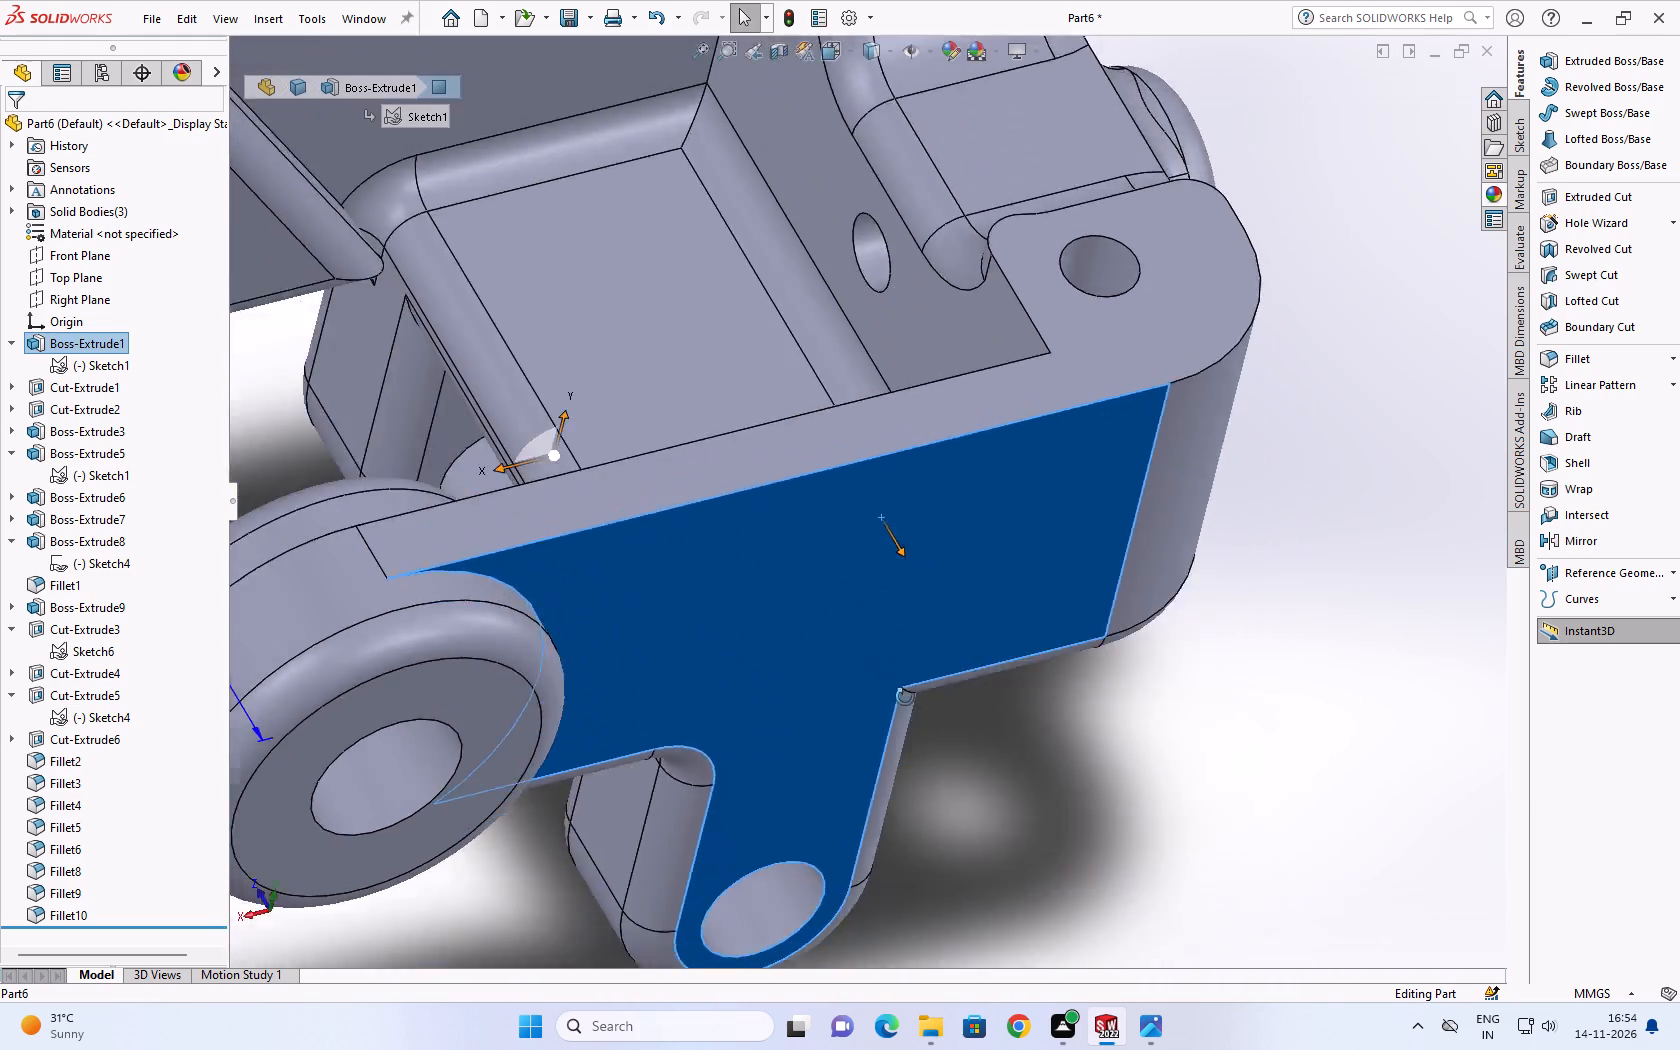
middle_click_drag(905, 697, 940, 740)
scroll(920, 701, "up", 5)
left_click(738, 397)
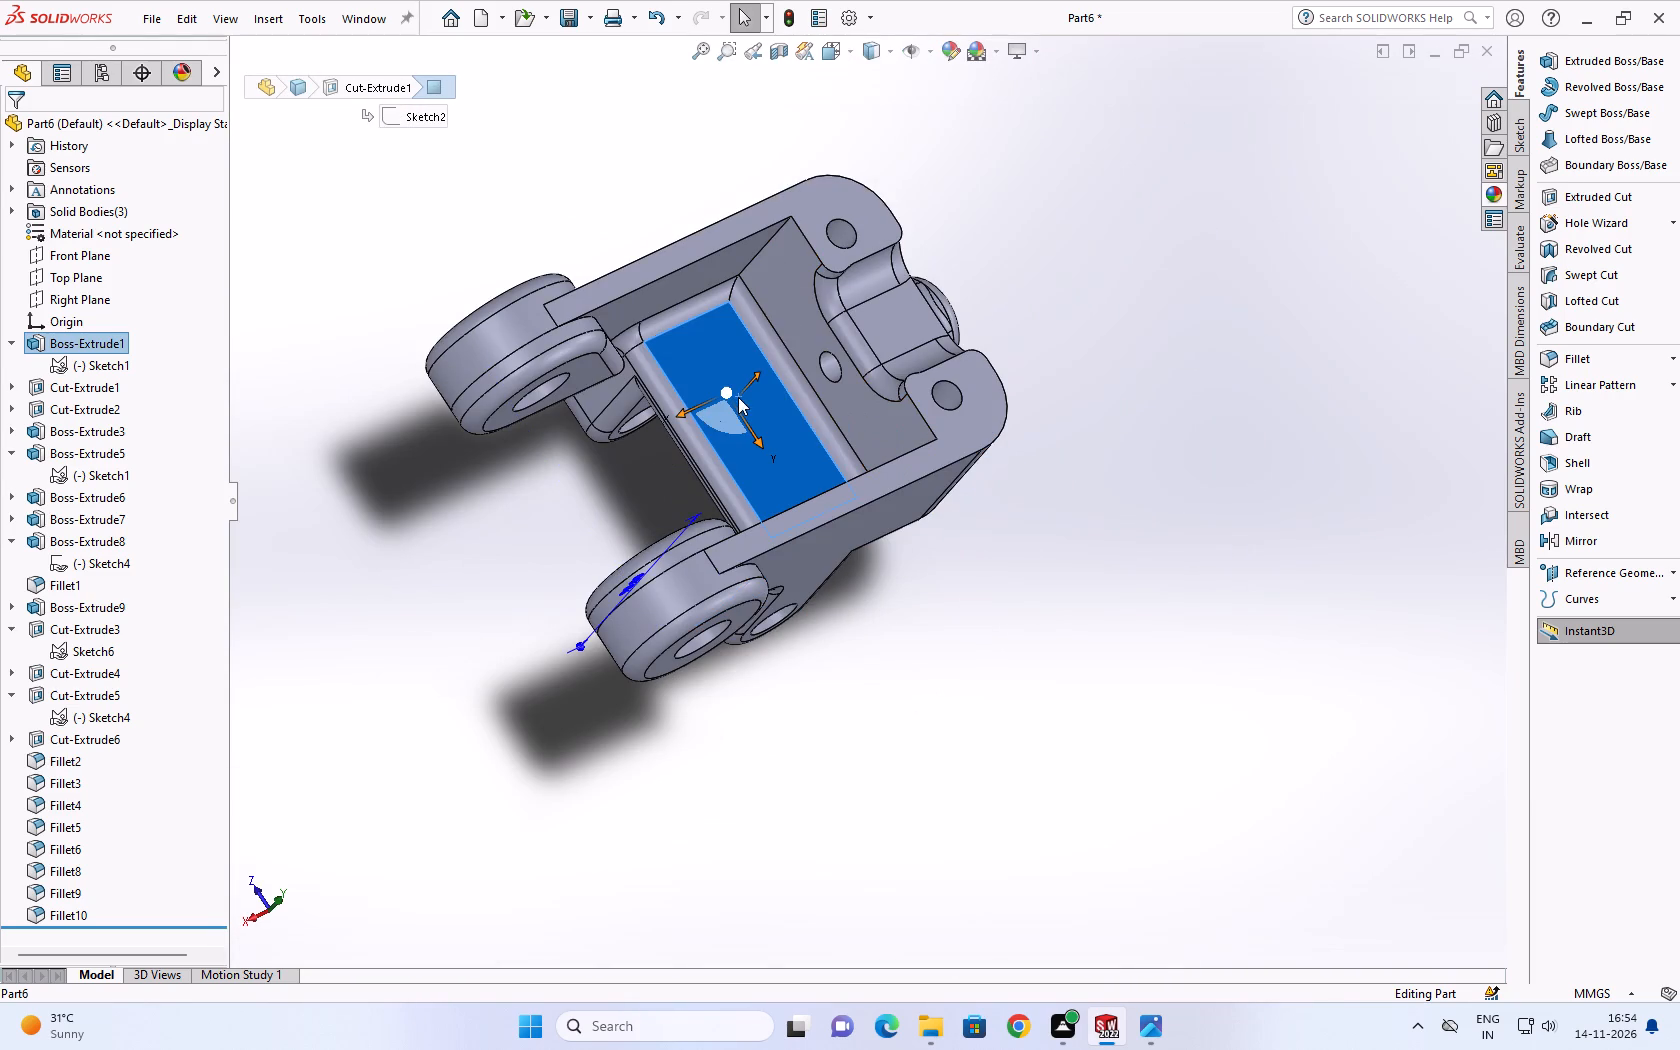
left_click(1180, 467)
scroll(1101, 491, "down", 2)
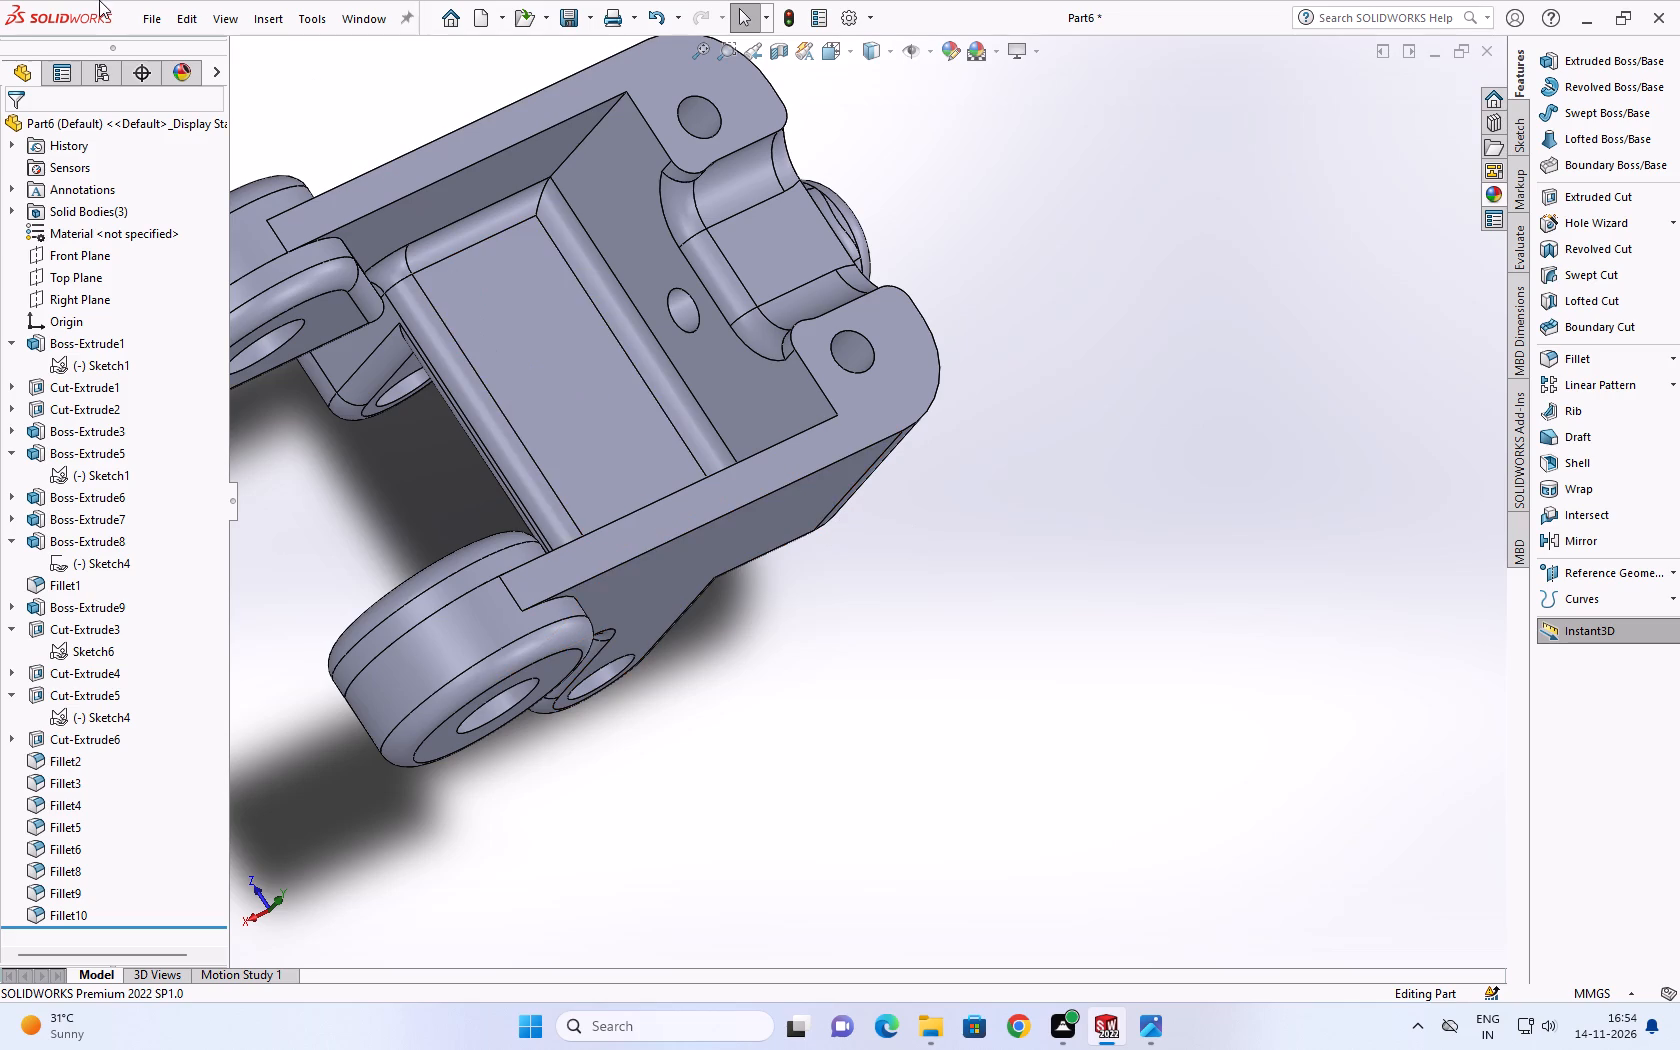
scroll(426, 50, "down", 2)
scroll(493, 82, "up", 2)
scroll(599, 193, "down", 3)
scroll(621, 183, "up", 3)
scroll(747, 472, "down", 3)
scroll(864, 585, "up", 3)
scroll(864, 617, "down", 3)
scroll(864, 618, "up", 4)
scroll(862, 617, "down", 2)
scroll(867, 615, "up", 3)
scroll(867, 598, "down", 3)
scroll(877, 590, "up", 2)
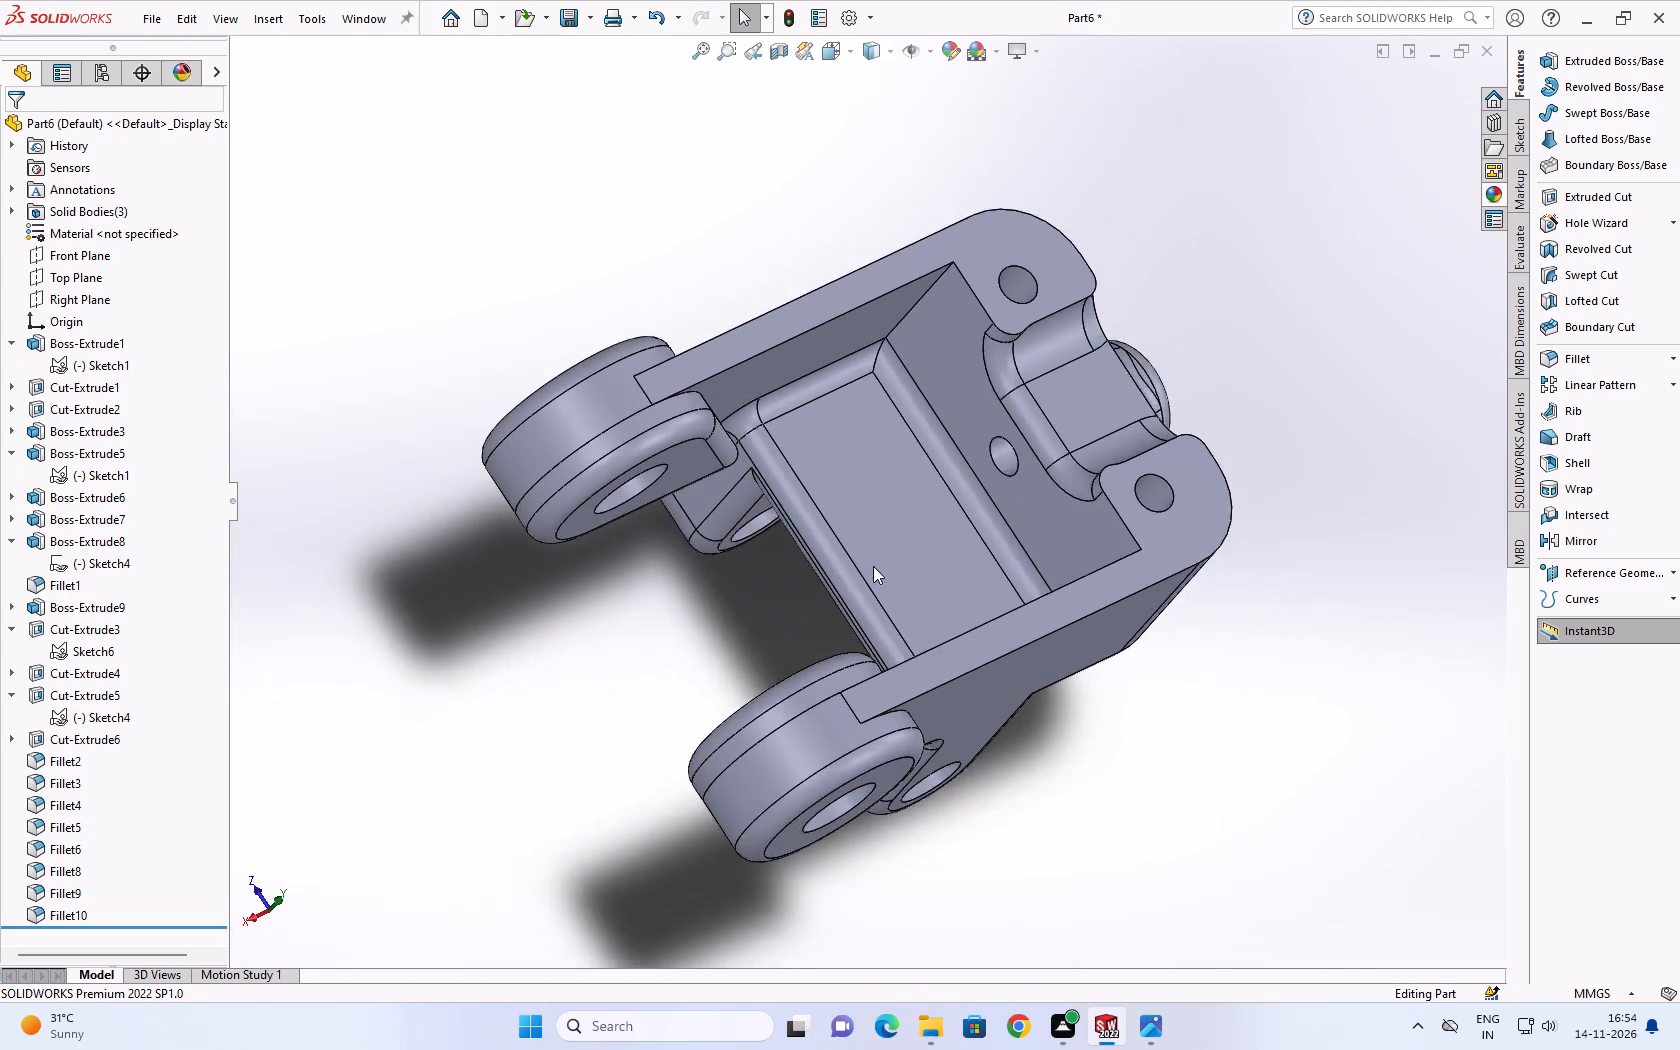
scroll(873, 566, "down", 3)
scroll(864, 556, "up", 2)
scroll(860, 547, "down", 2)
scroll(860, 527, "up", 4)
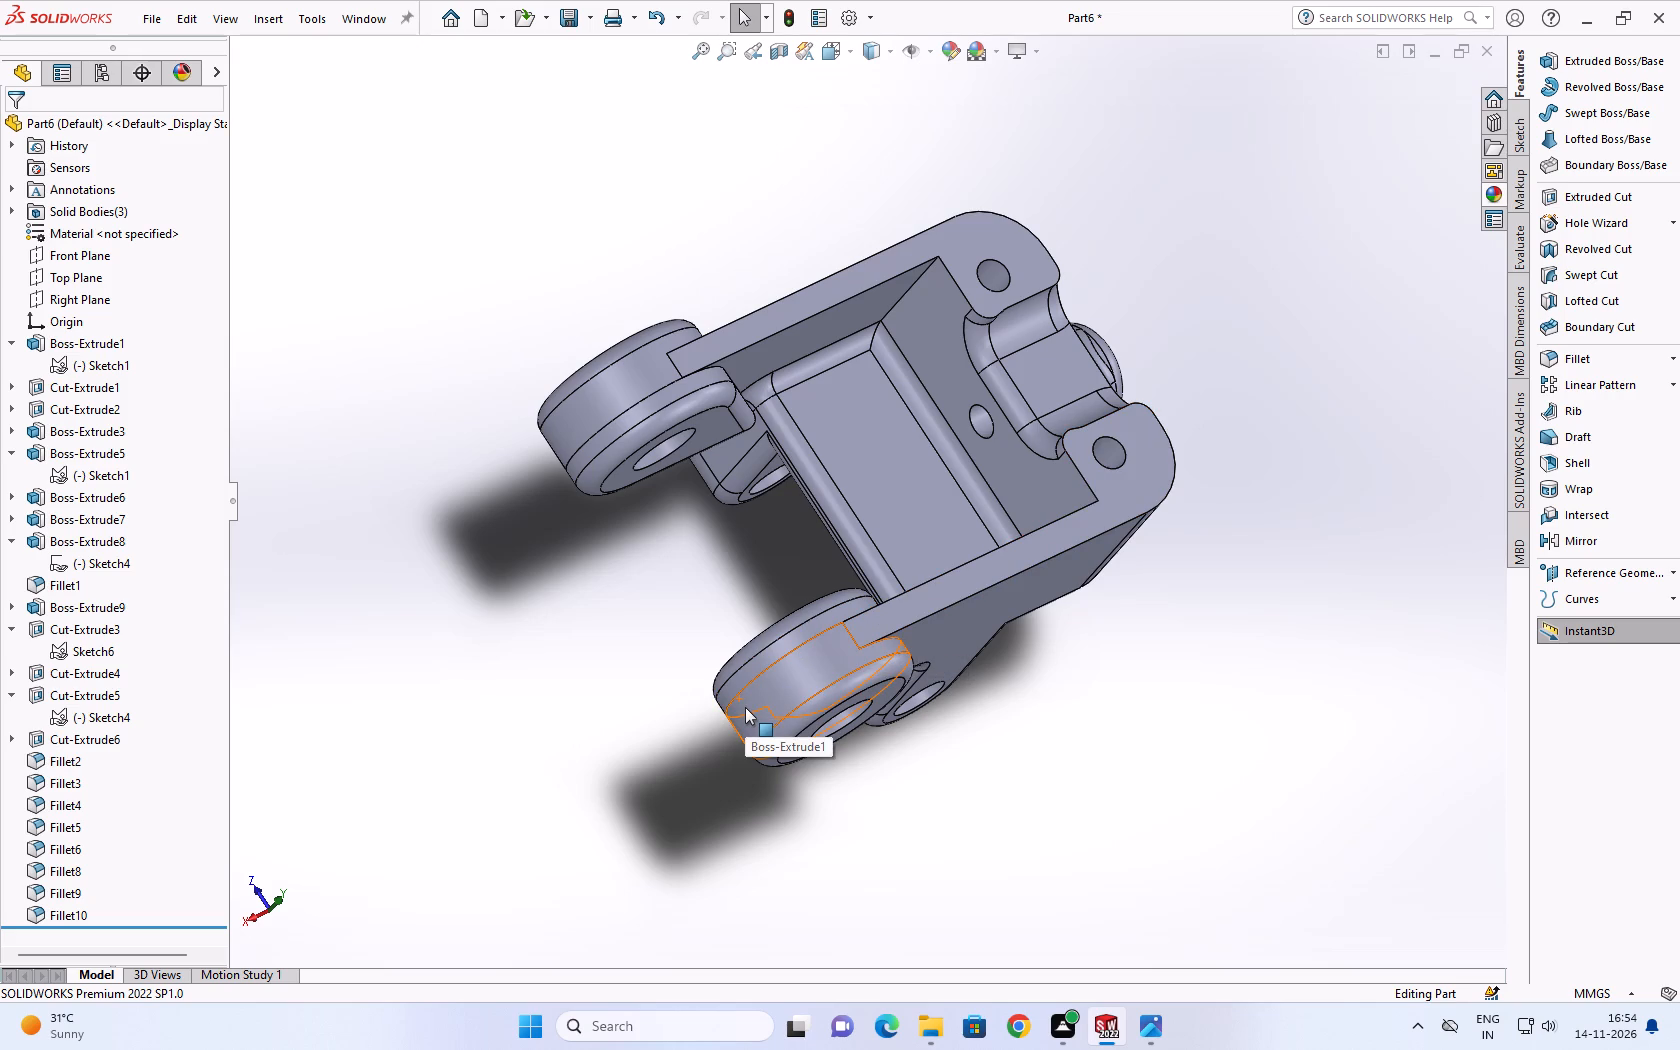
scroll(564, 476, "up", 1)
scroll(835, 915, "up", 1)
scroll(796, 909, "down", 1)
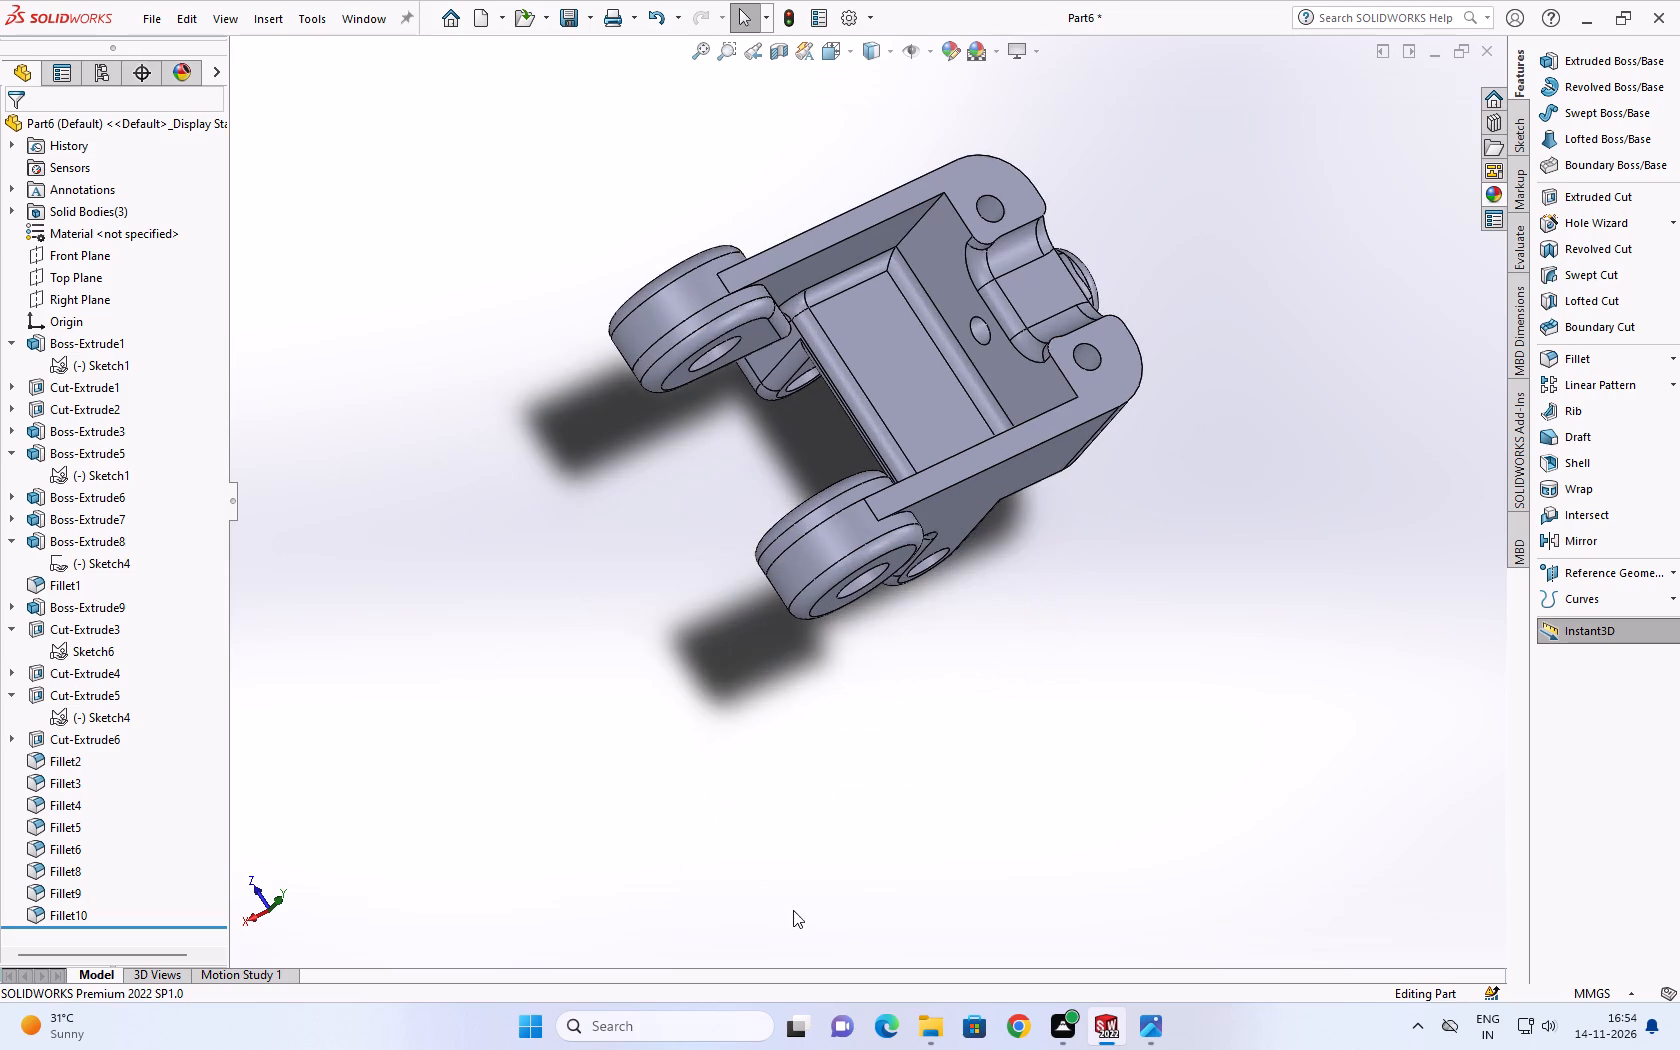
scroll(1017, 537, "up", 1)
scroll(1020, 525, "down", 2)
Inspect the clevis block all round, including its underside, lower lugs, rear eye lug and the pocket between the arms.
middle_click_drag(906, 435, 1128, 192)
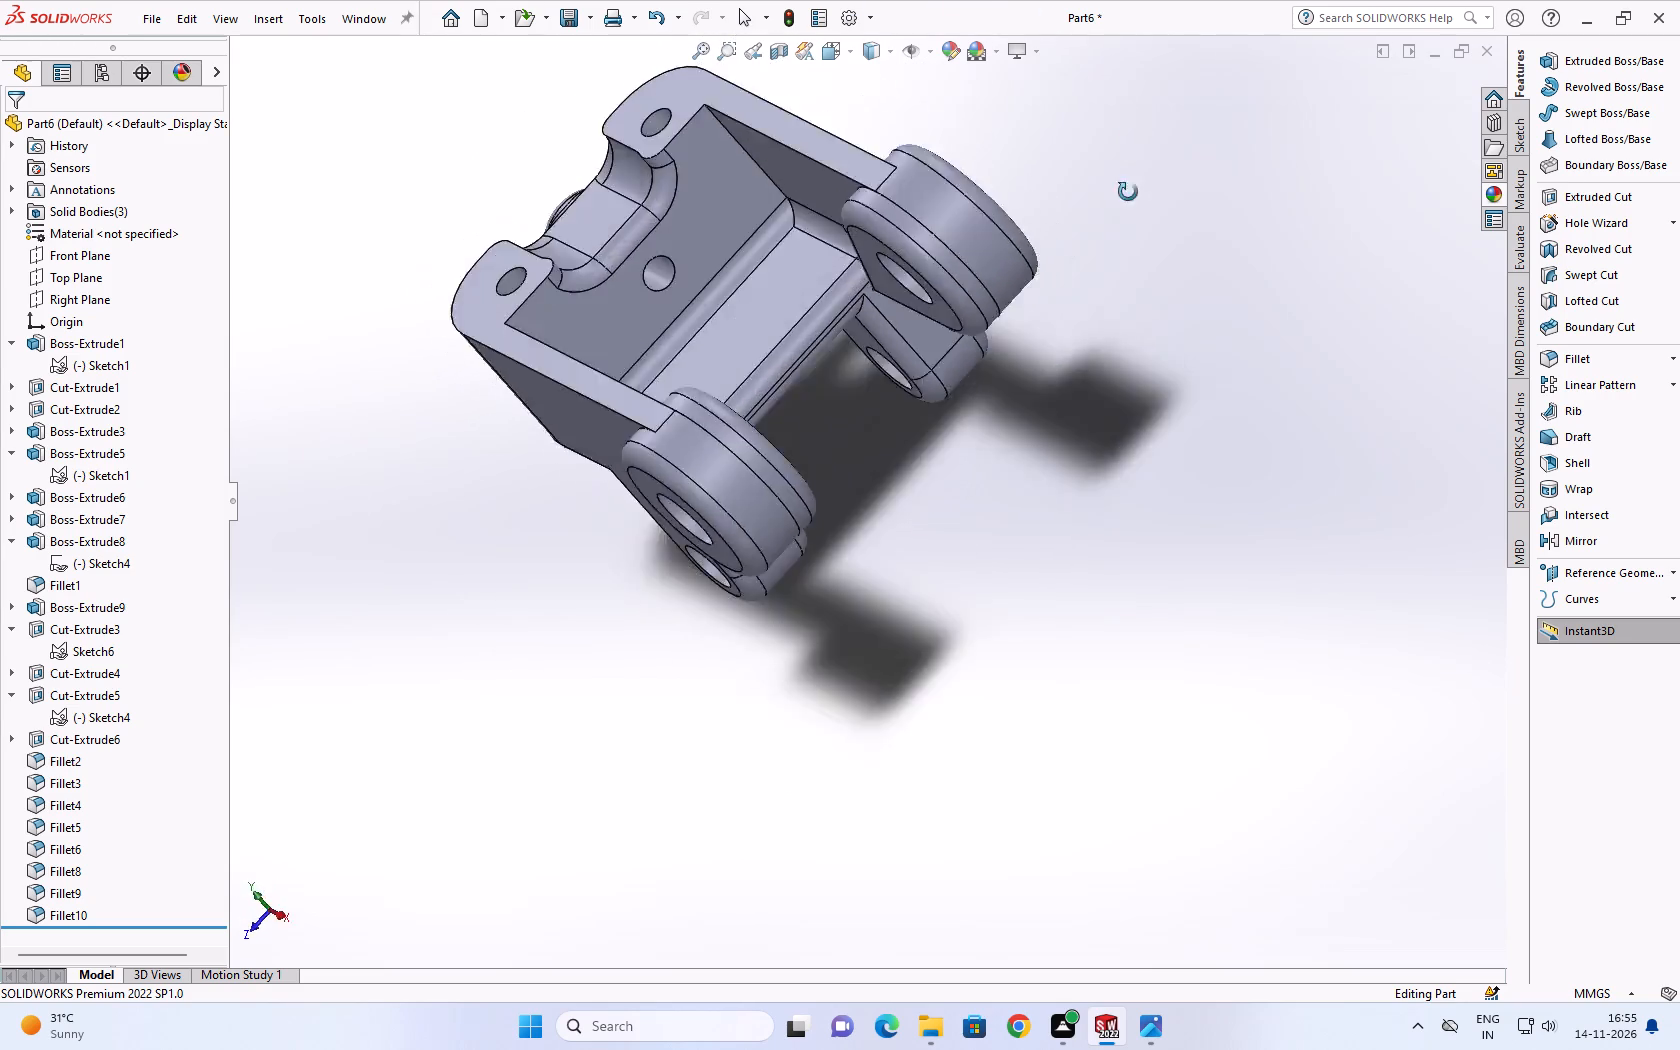
middle_click_drag(1128, 192, 850, 440)
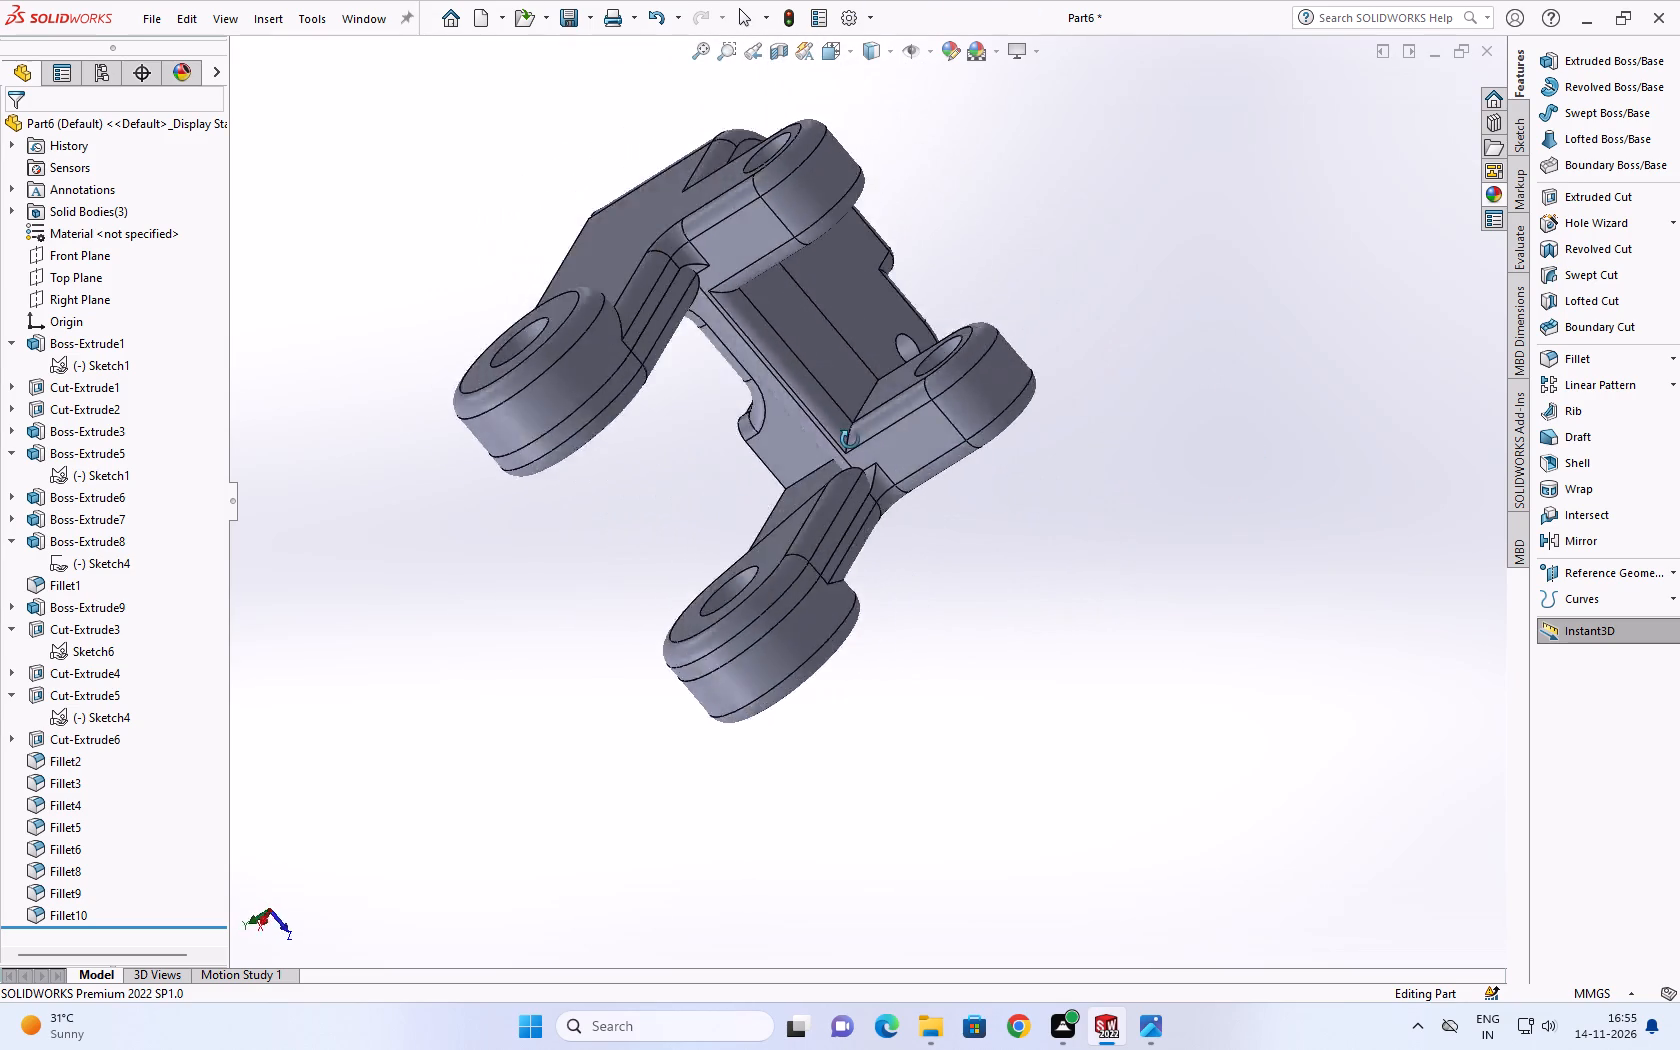
middle_click_drag(850, 440, 726, 641)
scroll(726, 641, "up", 4)
scroll(738, 541, "down", 4)
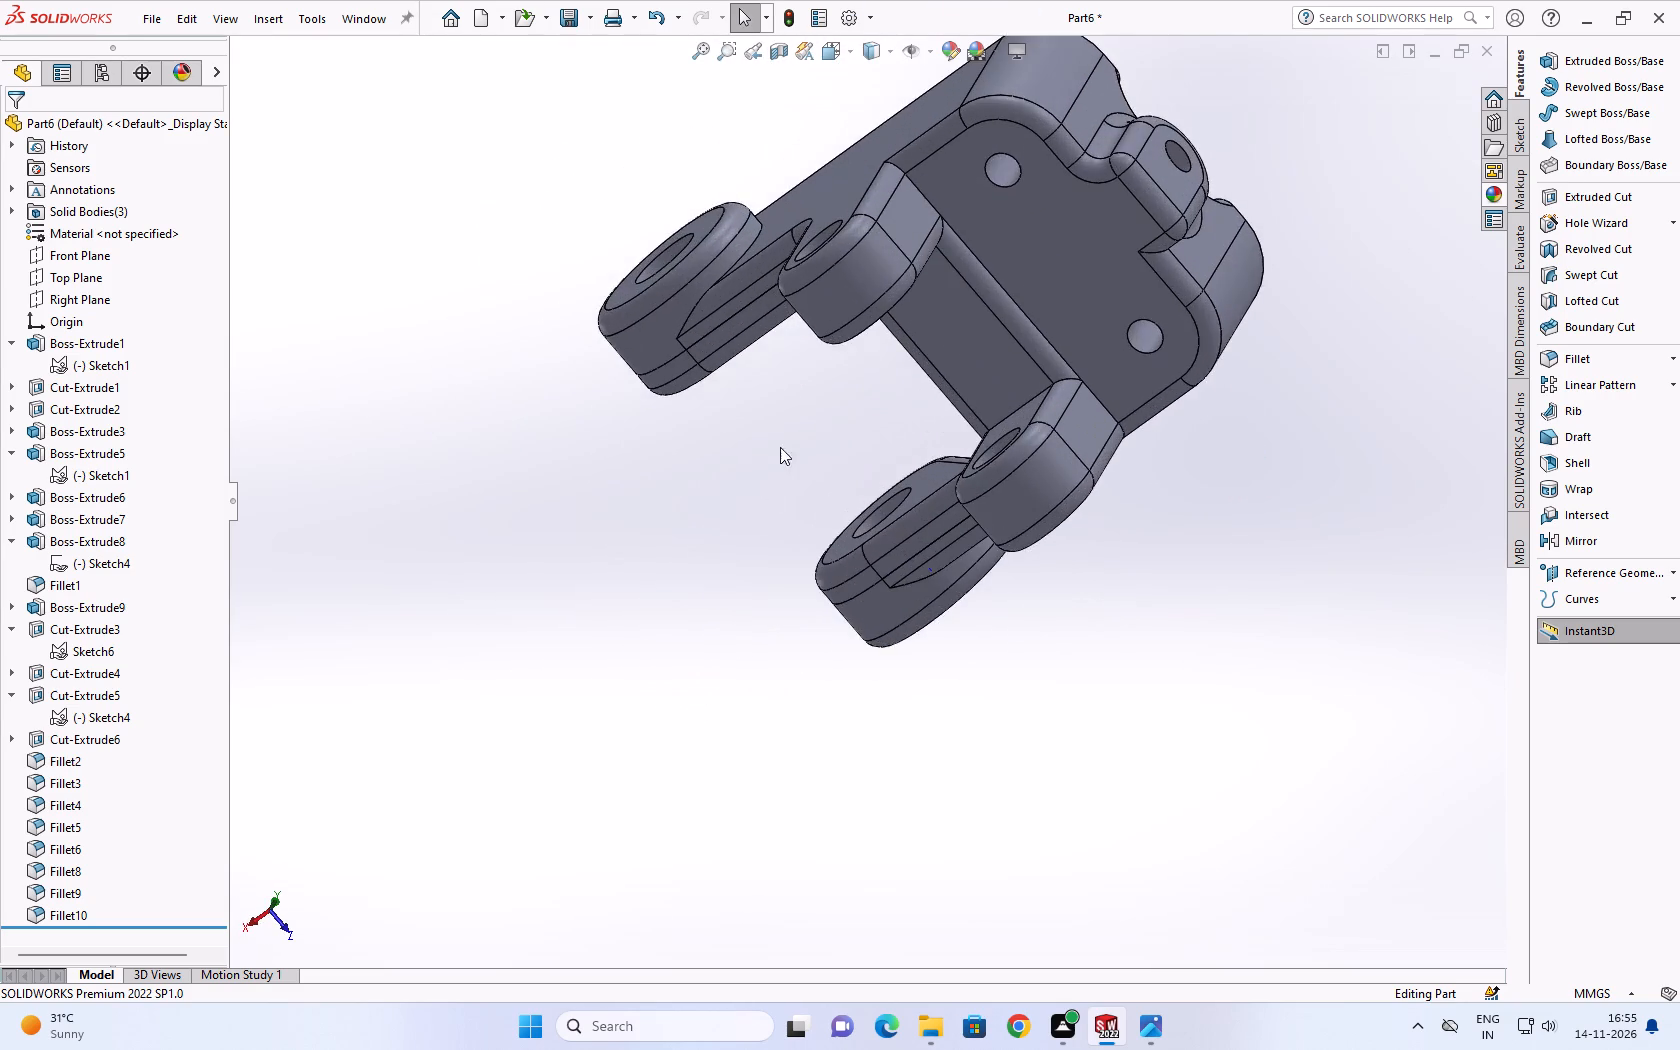
middle_click_drag(807, 391, 901, 691)
scroll(915, 366, "up", 2)
scroll(906, 330, "down", 3)
middle_click_drag(904, 347, 895, 634)
scroll(889, 606, "up", 3)
scroll(805, 484, "down", 2)
middle_click_drag(807, 478, 823, 470)
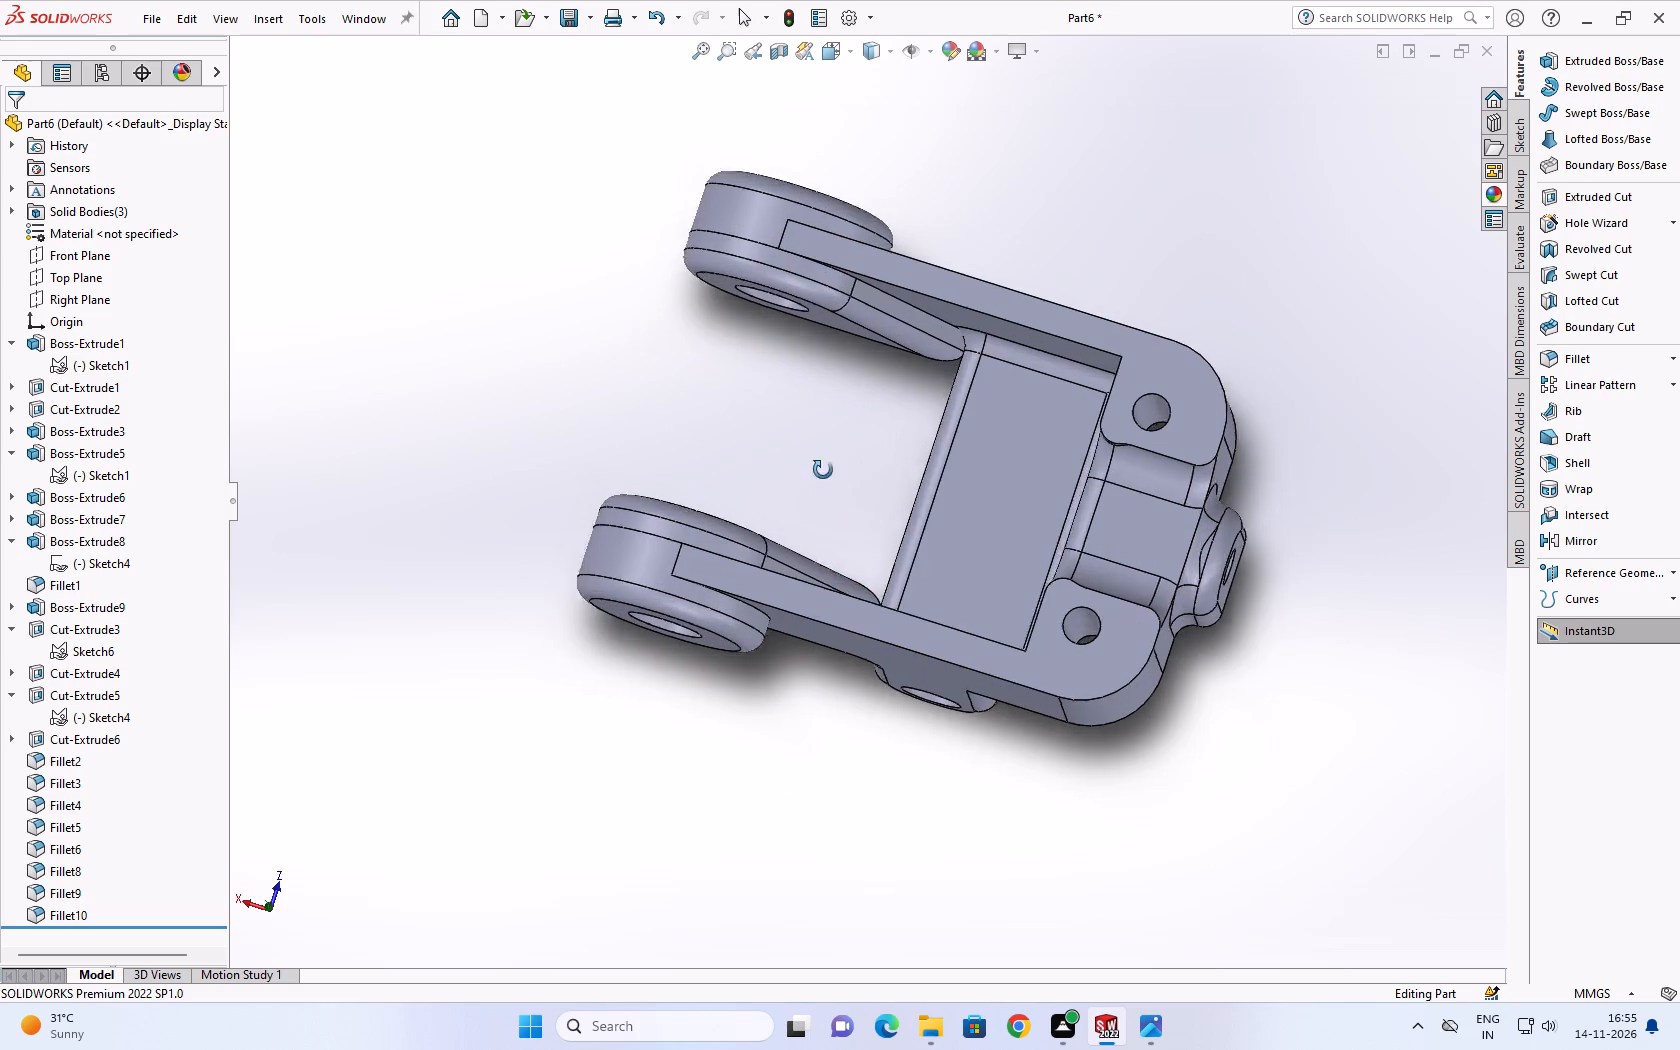
middle_click_drag(823, 470, 983, 758)
scroll(983, 747, "up", 4)
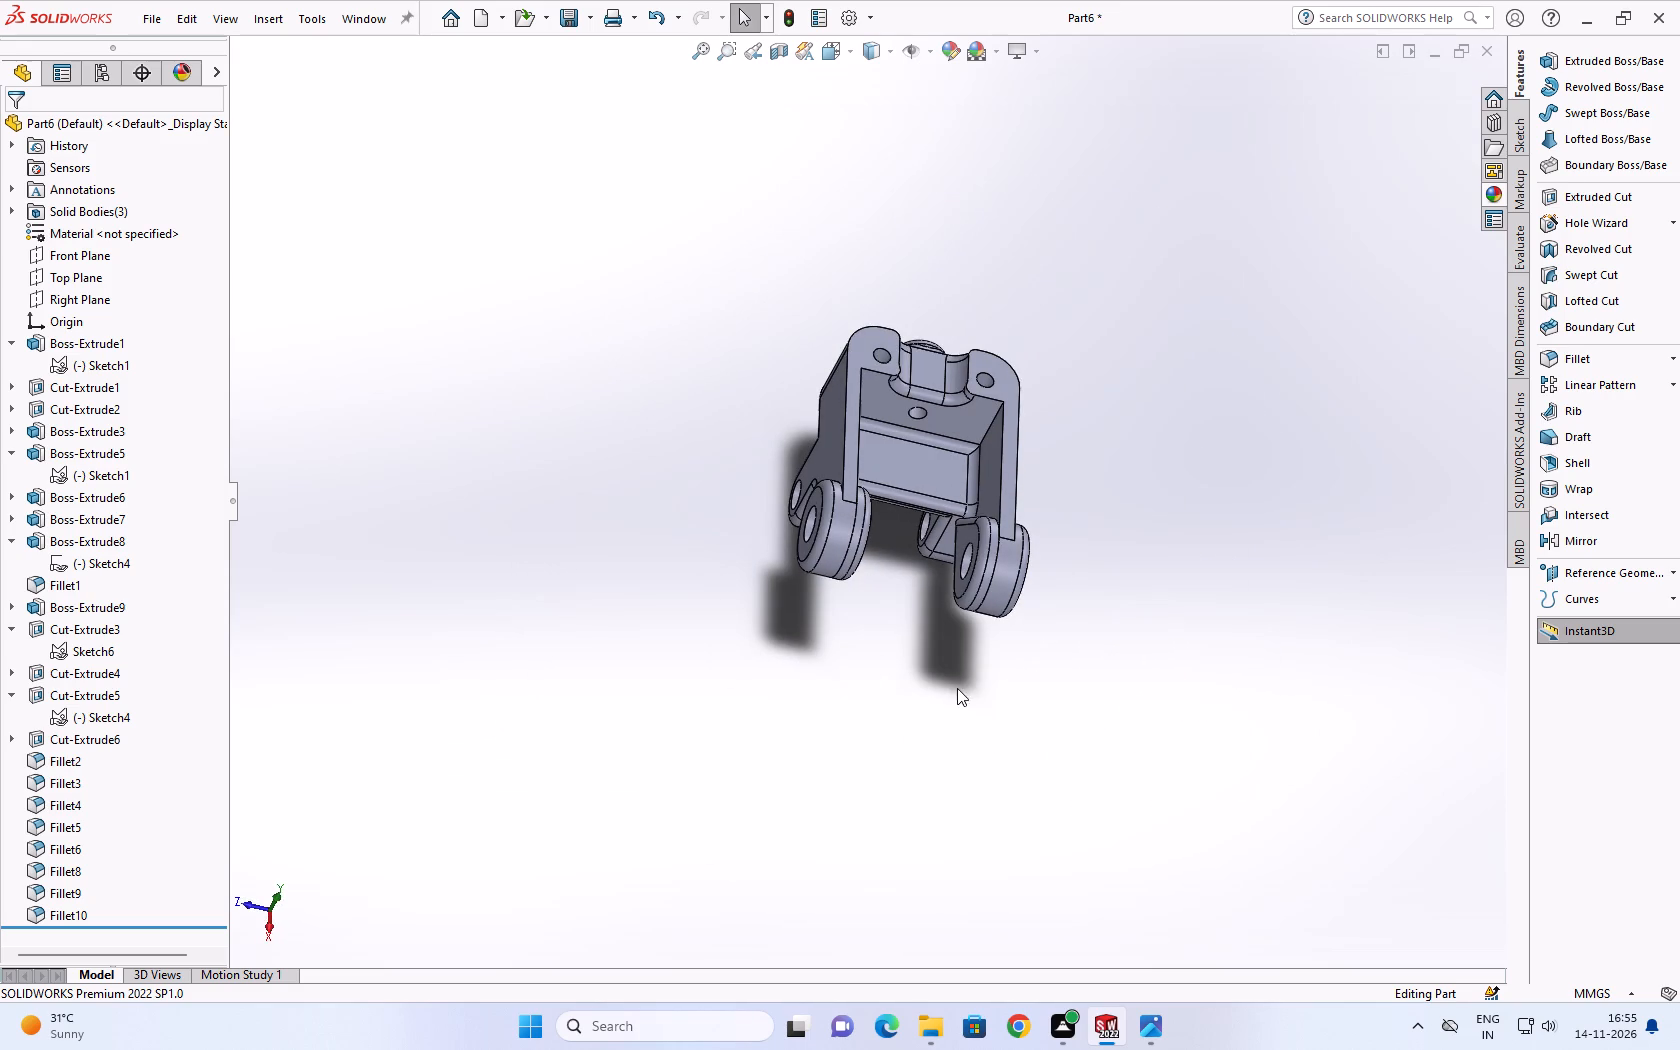
scroll(1122, 594, "down", 2)
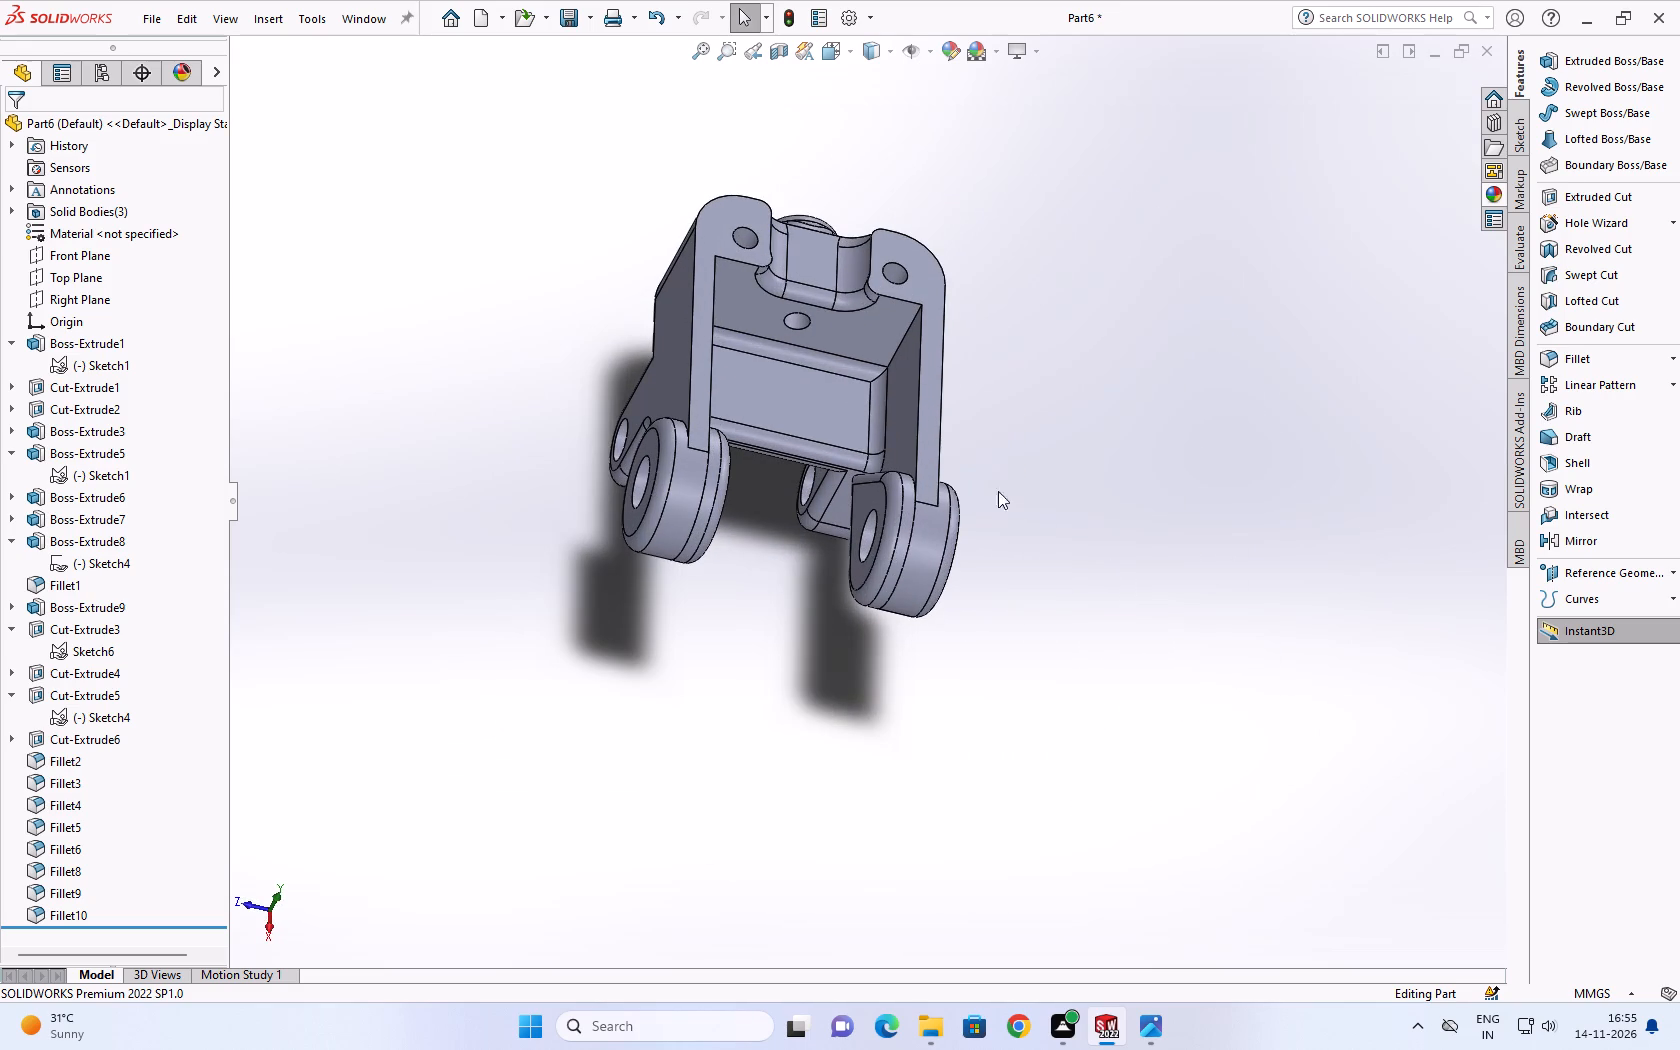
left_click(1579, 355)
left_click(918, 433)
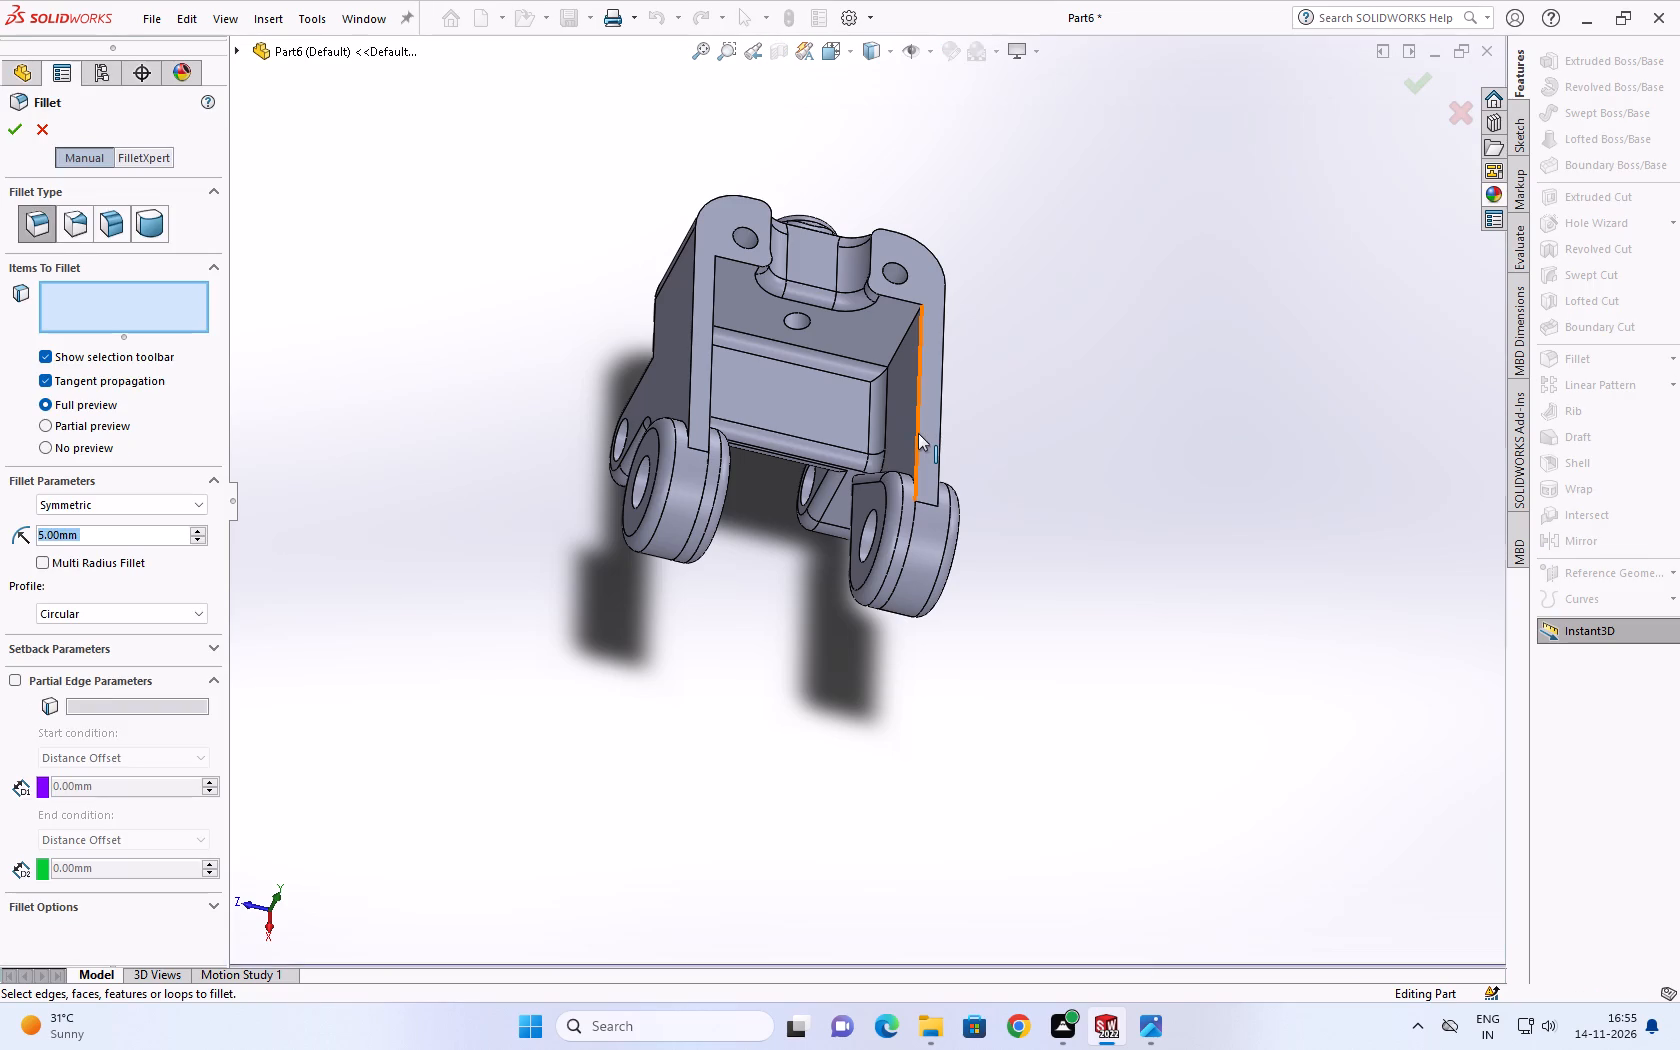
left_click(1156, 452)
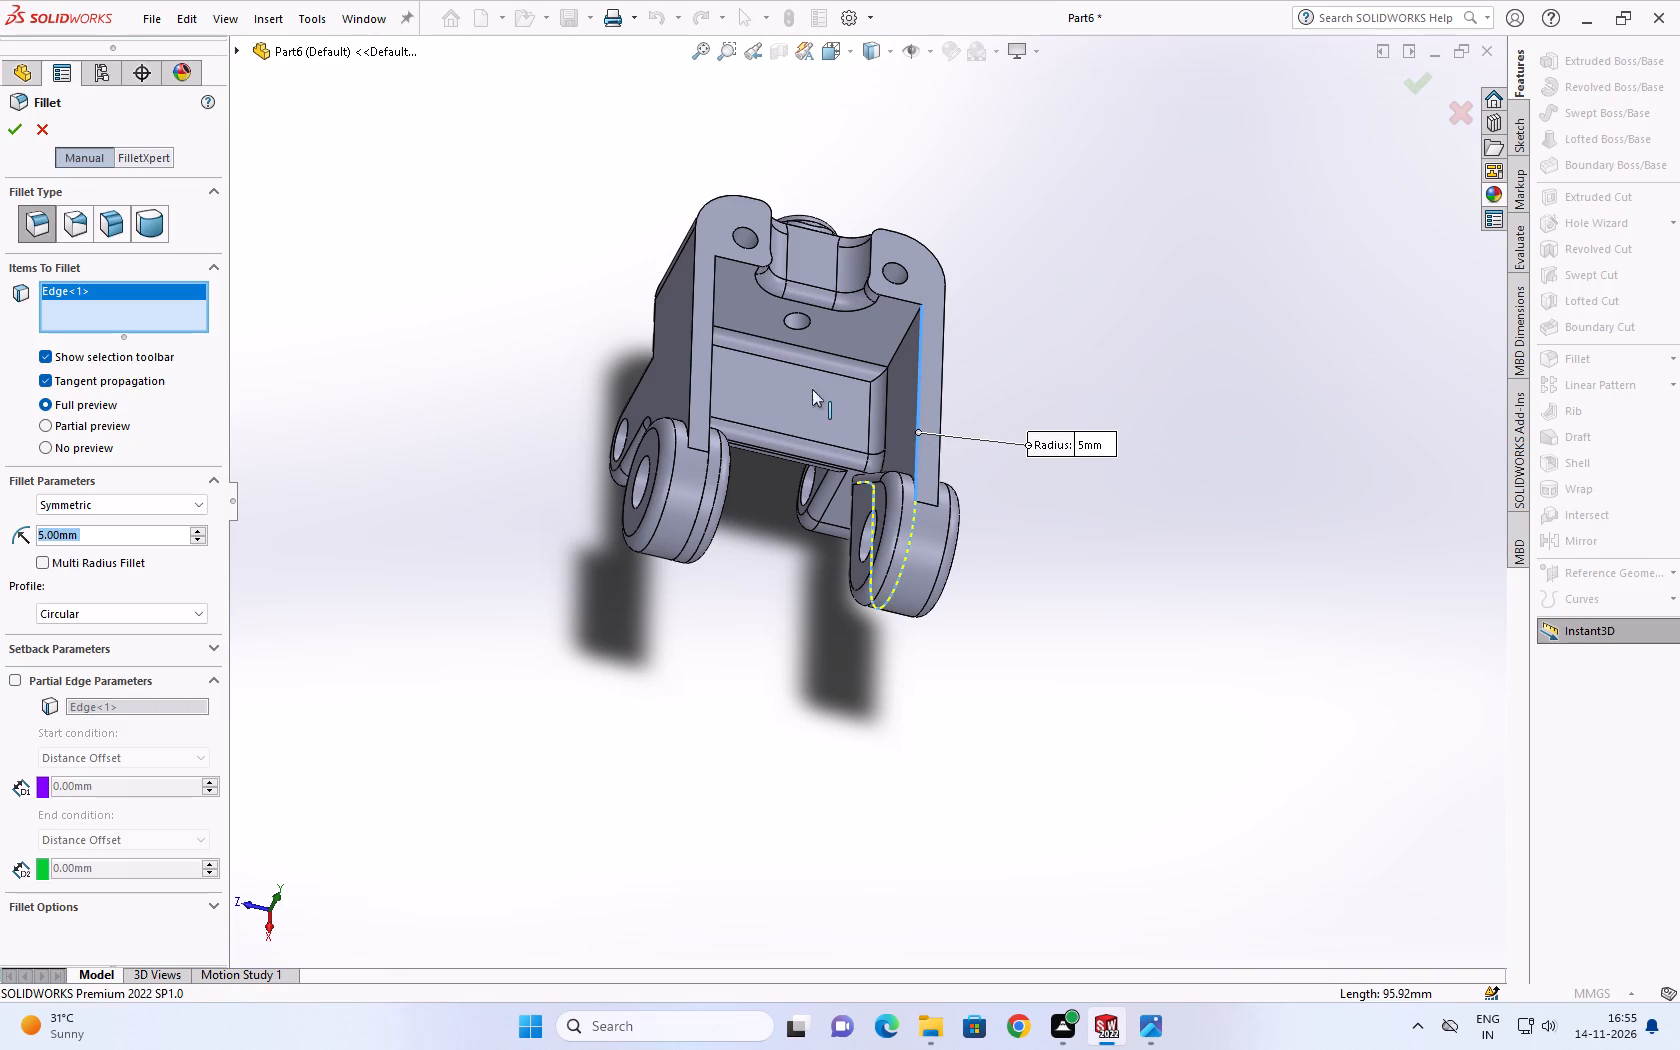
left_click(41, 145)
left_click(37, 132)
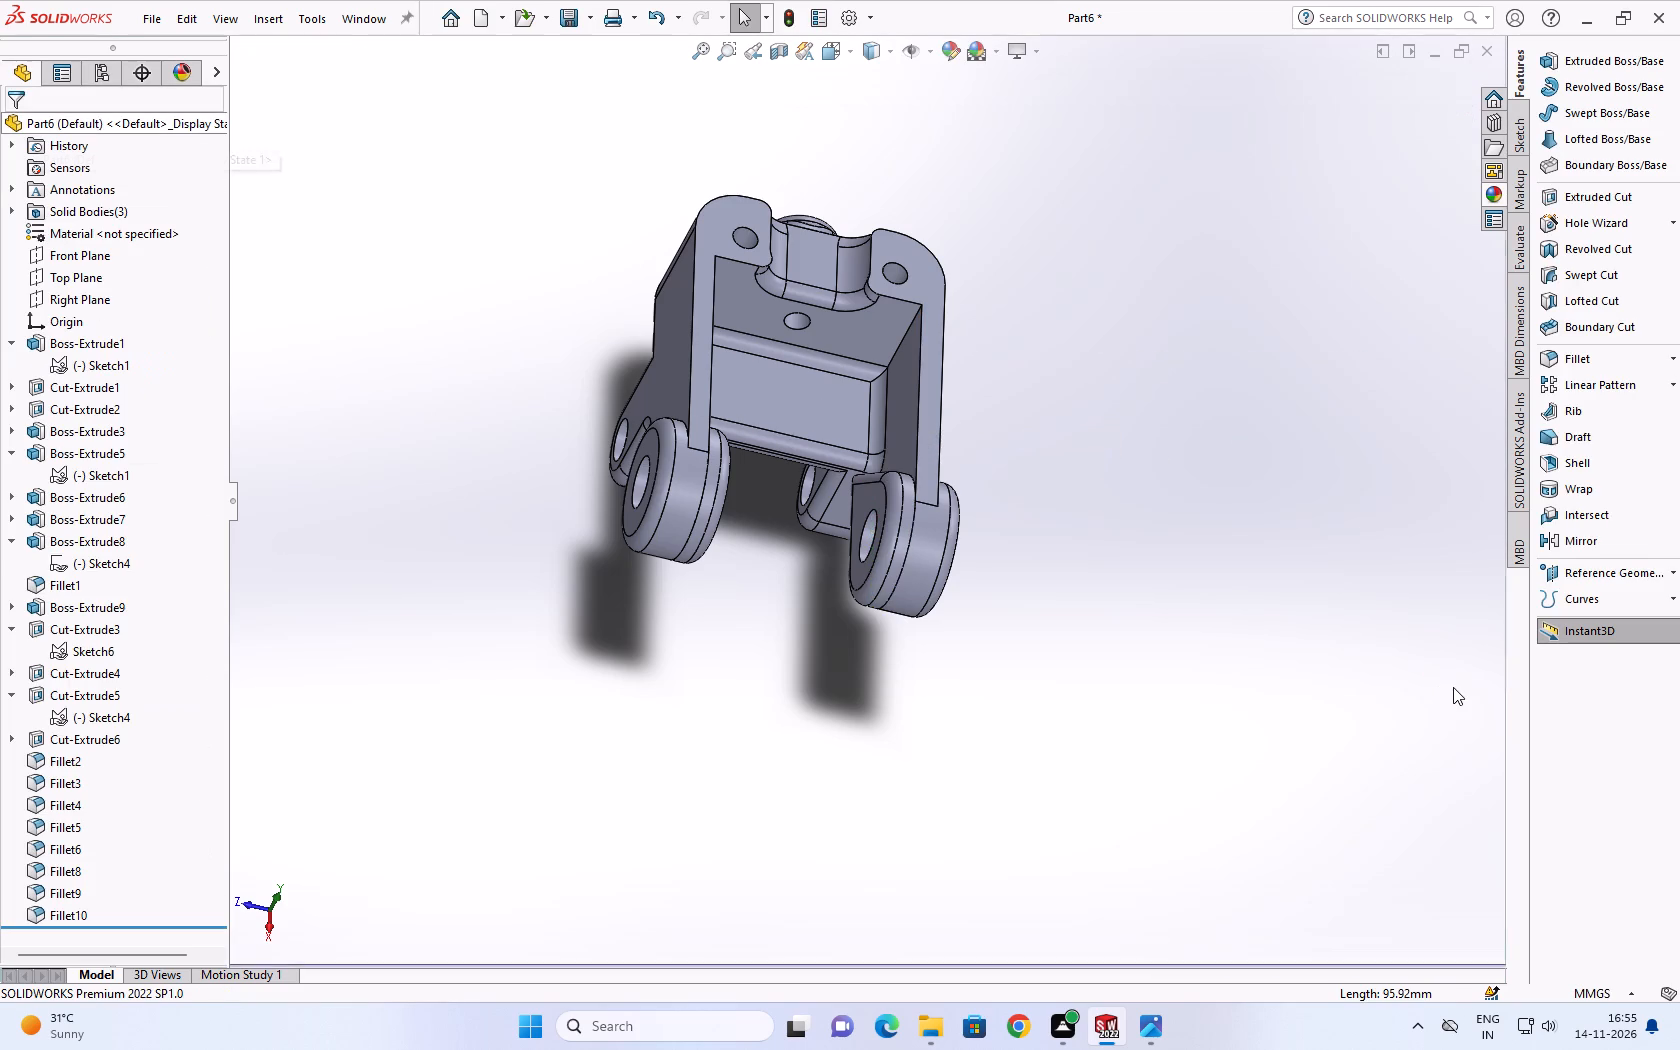
Examine the fork arms' inner faces and top edges, the bored end bosses and the sloped filleted transition beside them.
scroll(1453, 687, "up", 2)
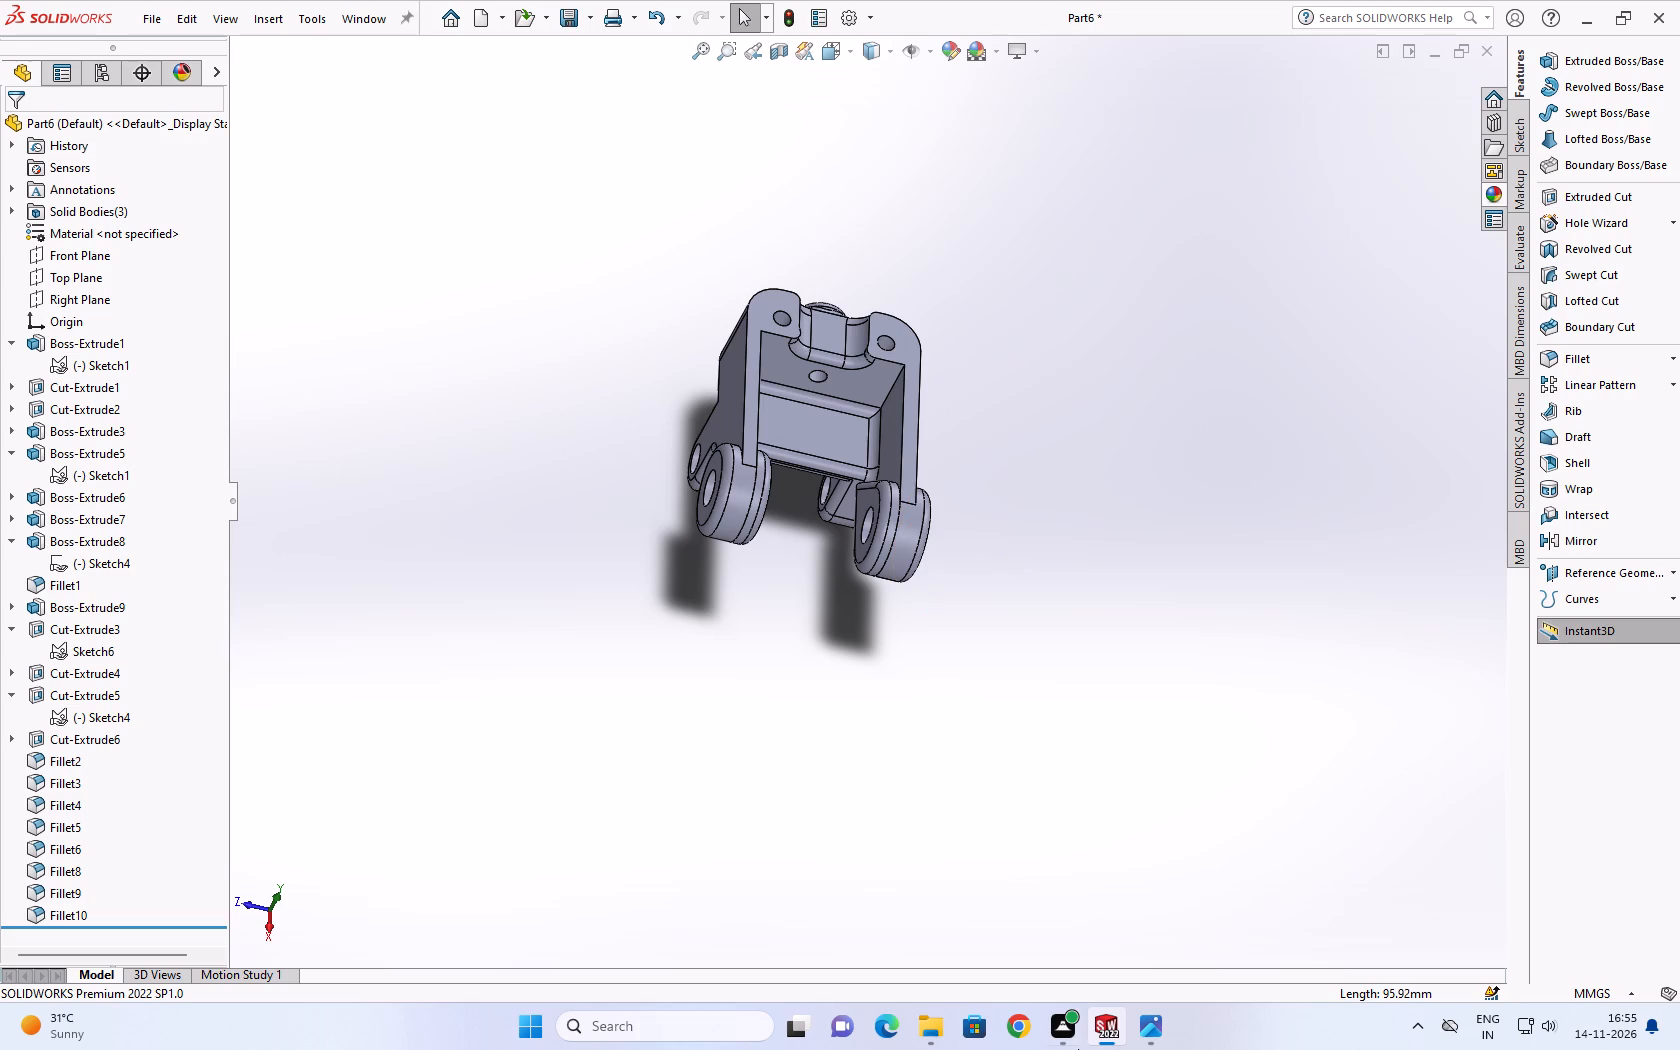
scroll(1099, 852, "up", 2)
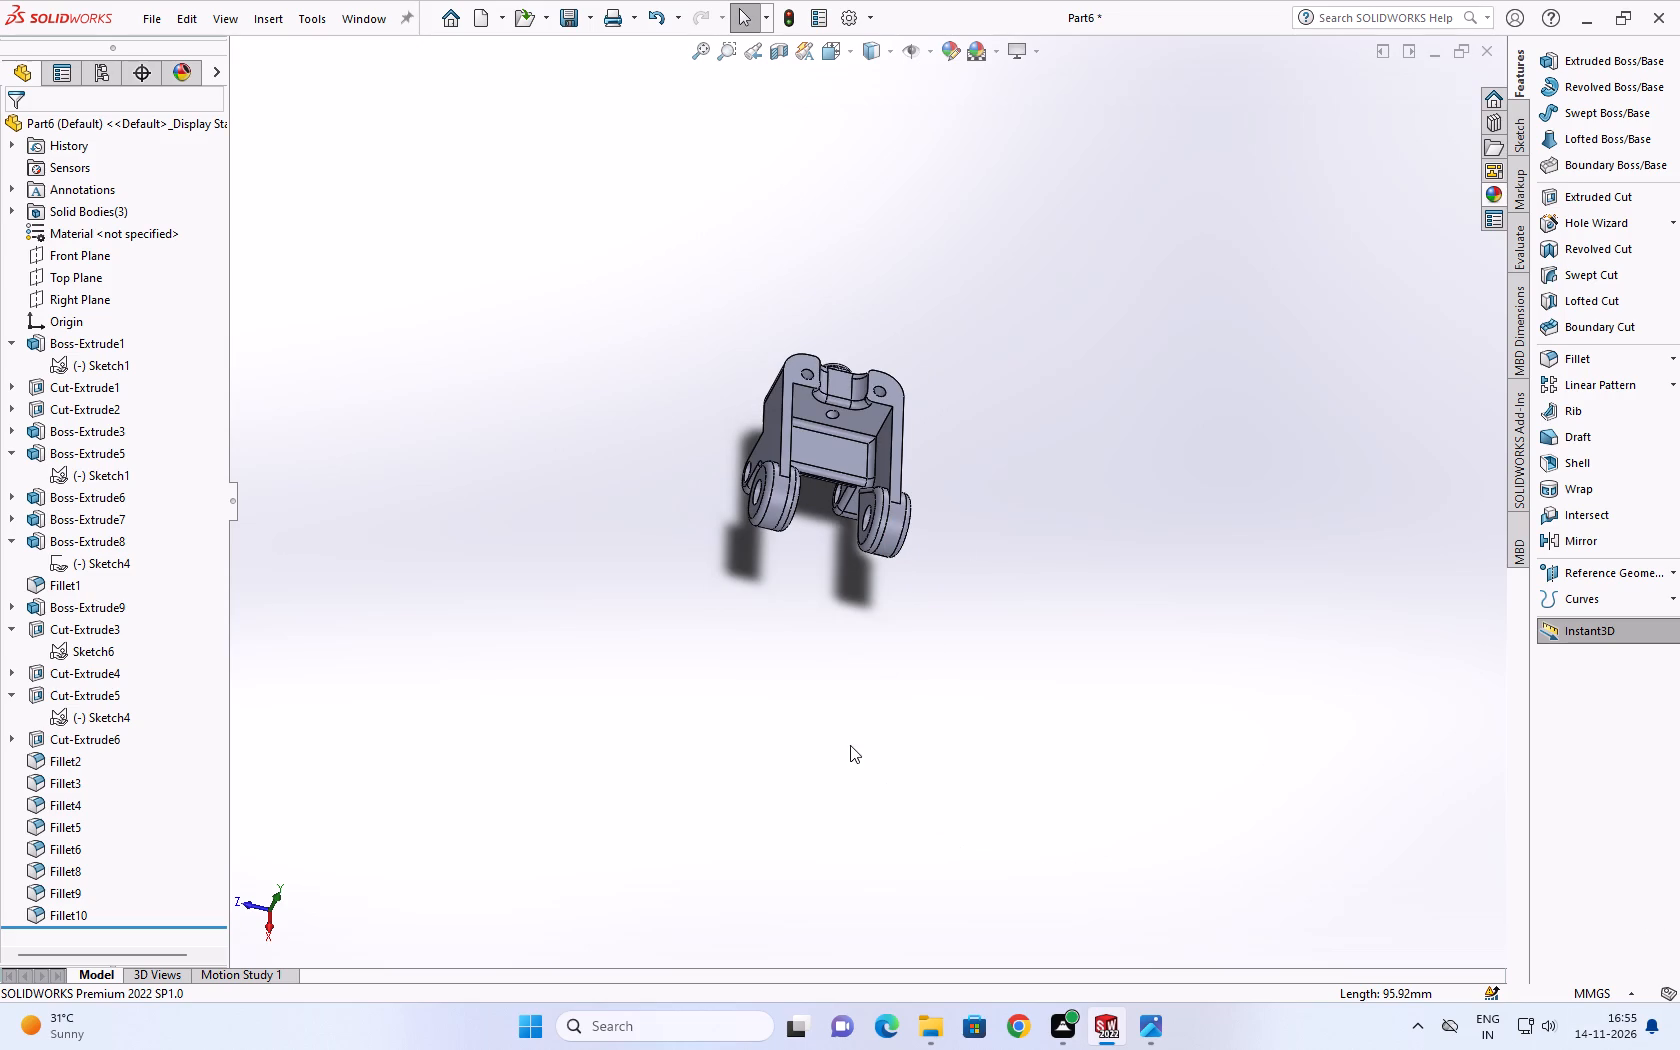
scroll(648, 488, "up", 1)
scroll(662, 483, "down", 7)
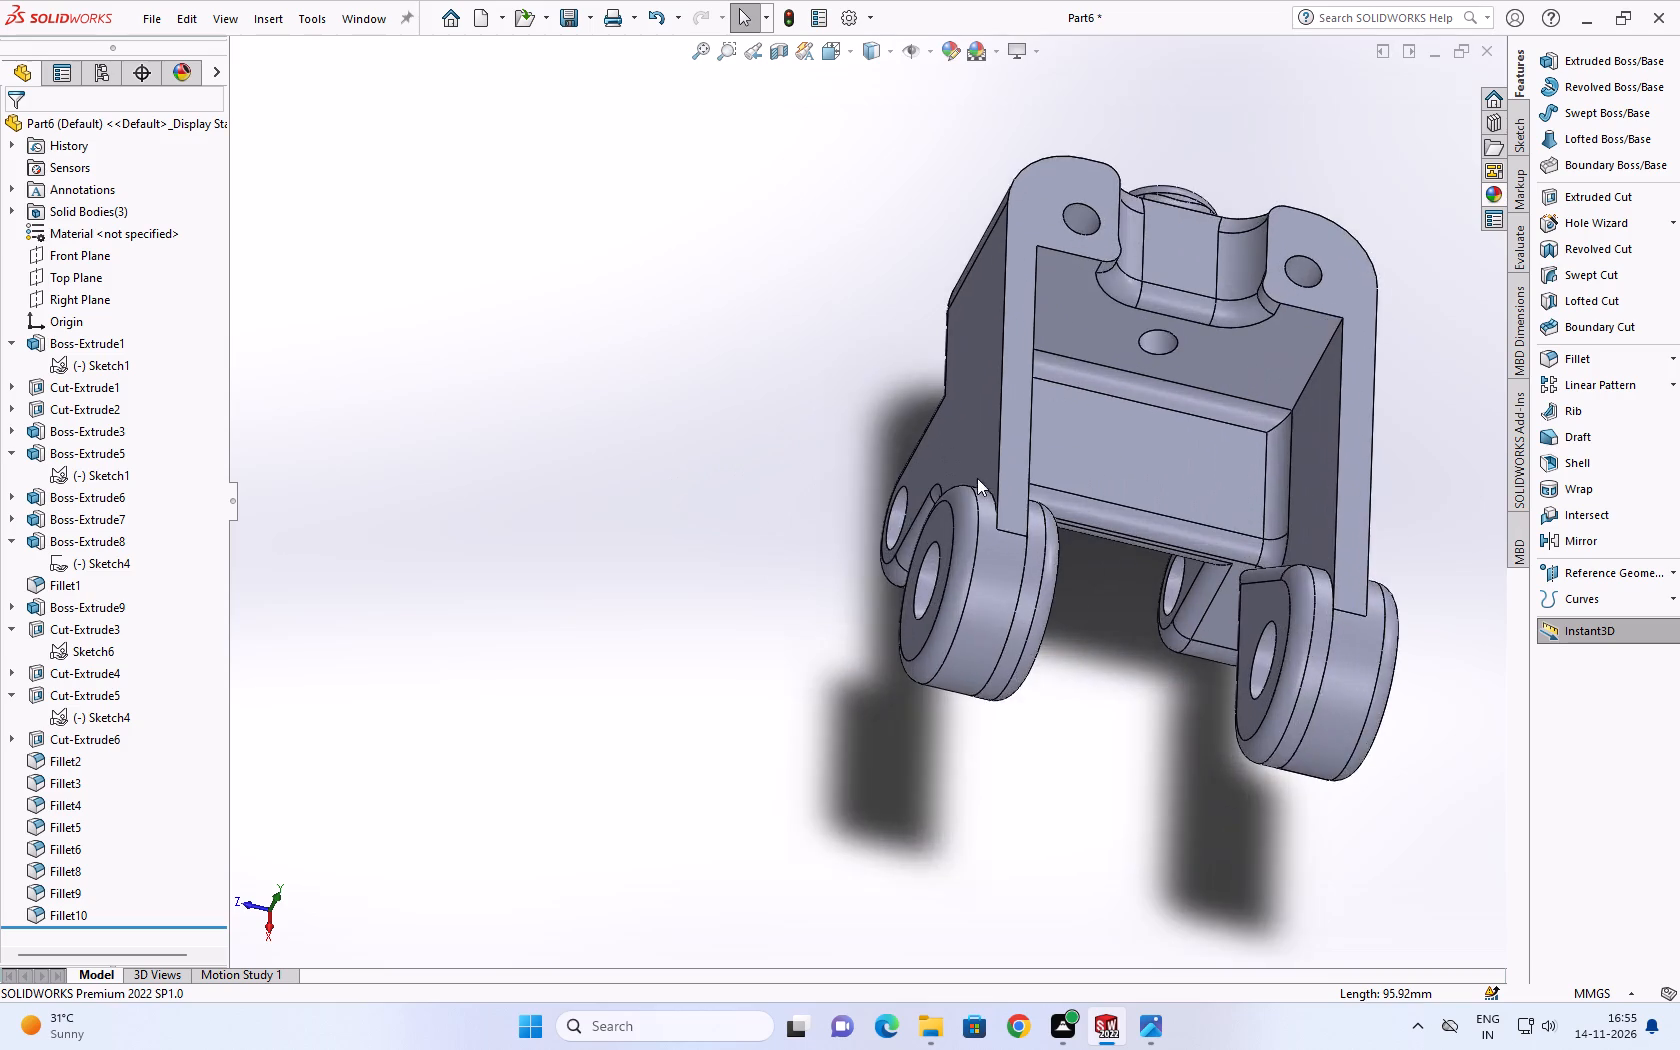
scroll(977, 478, "down", 3)
middle_click_drag(1052, 468, 877, 489)
scroll(871, 493, "up", 4)
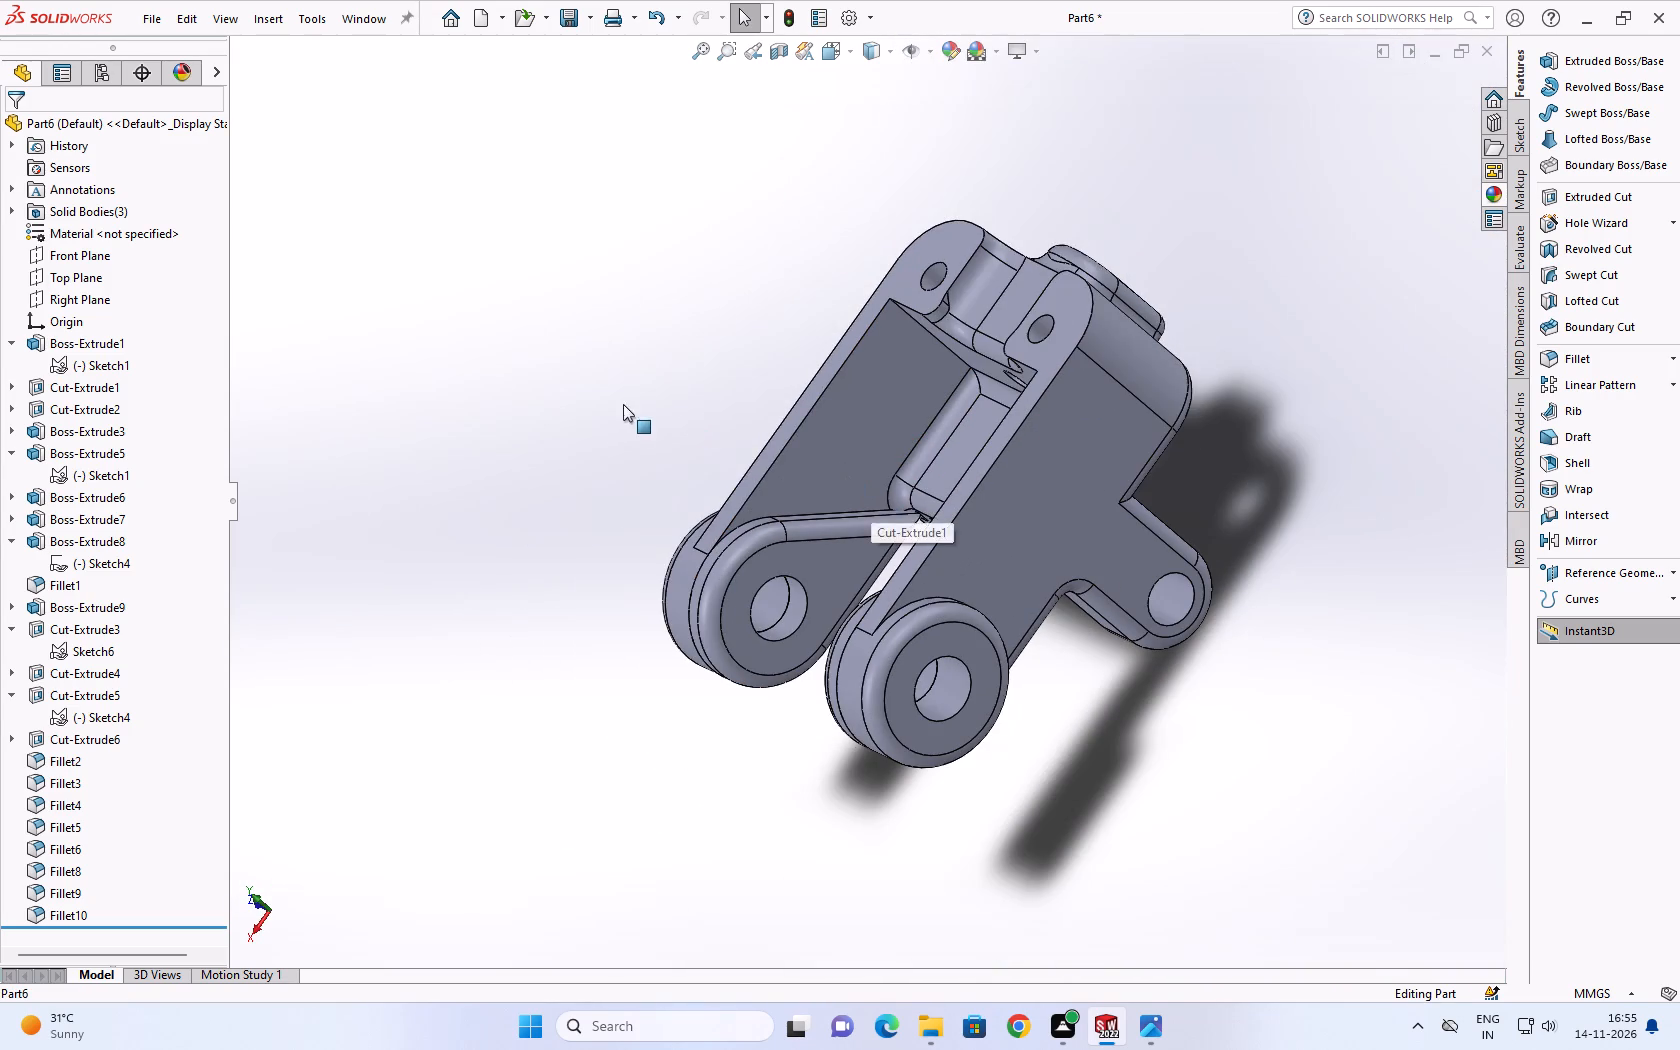
left_click(627, 398)
scroll(922, 412, "down", 2)
scroll(907, 436, "up", 1)
middle_click_drag(882, 436, 783, 368)
middle_click_drag(782, 368, 815, 527)
scroll(779, 406, "down", 1)
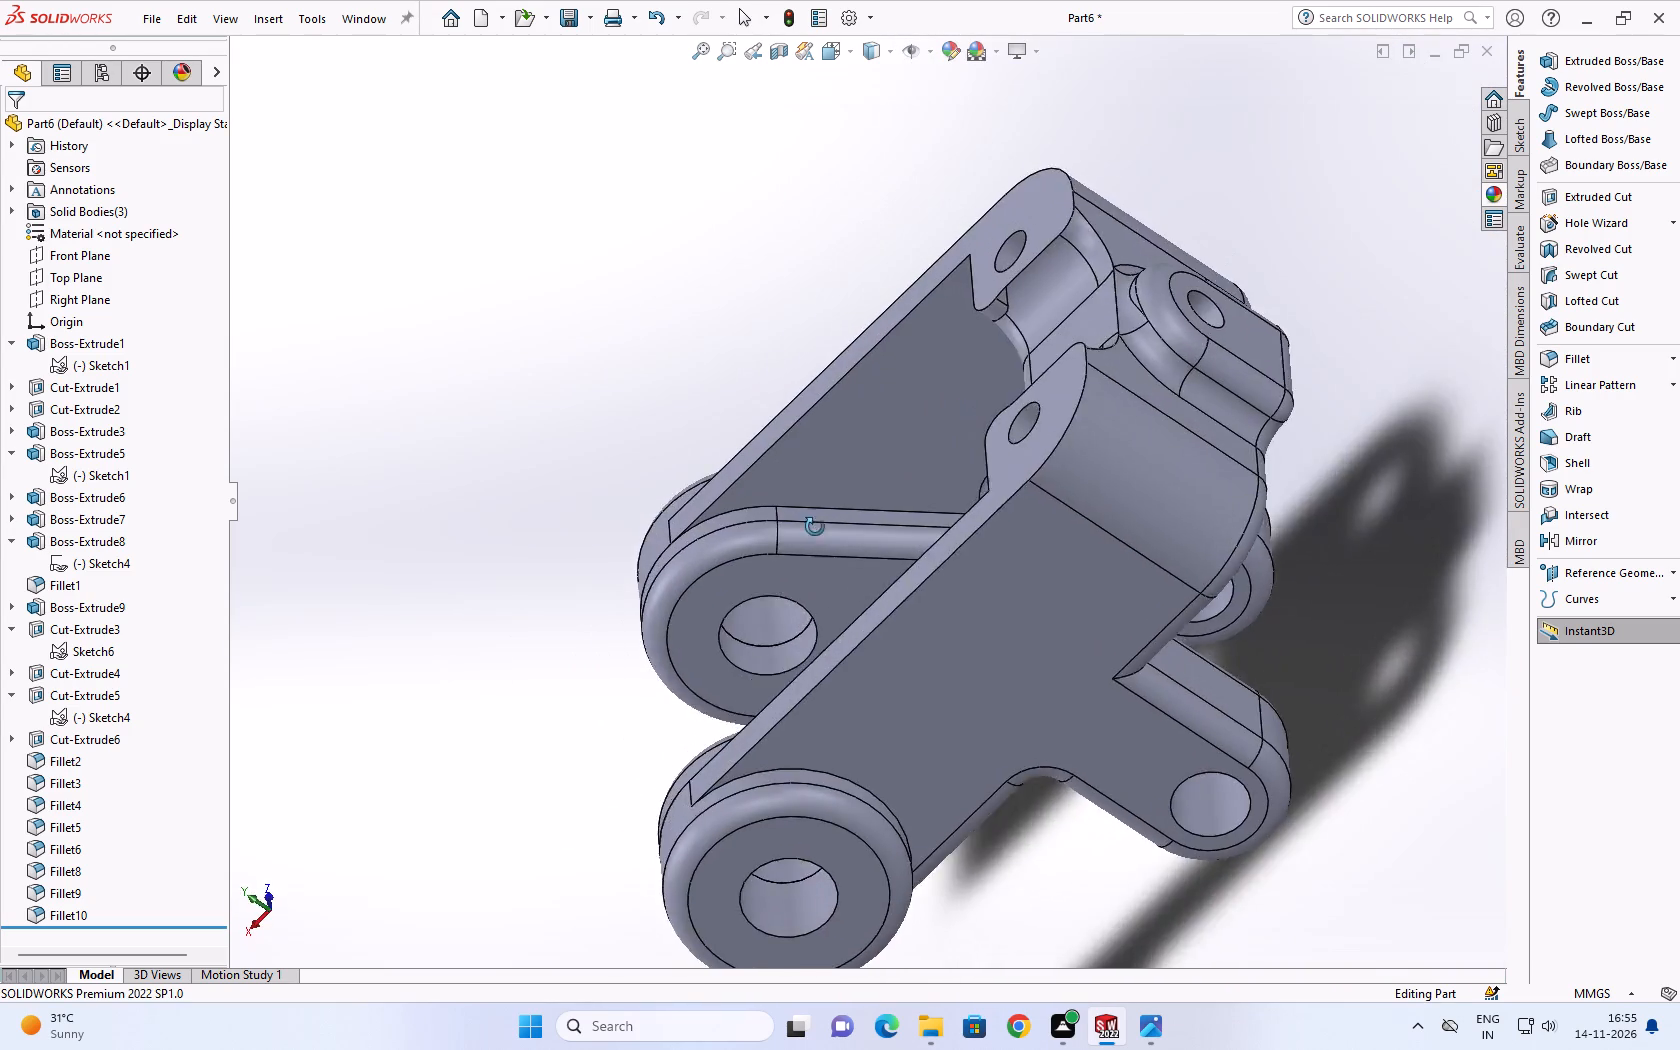
middle_click_drag(815, 527, 854, 518)
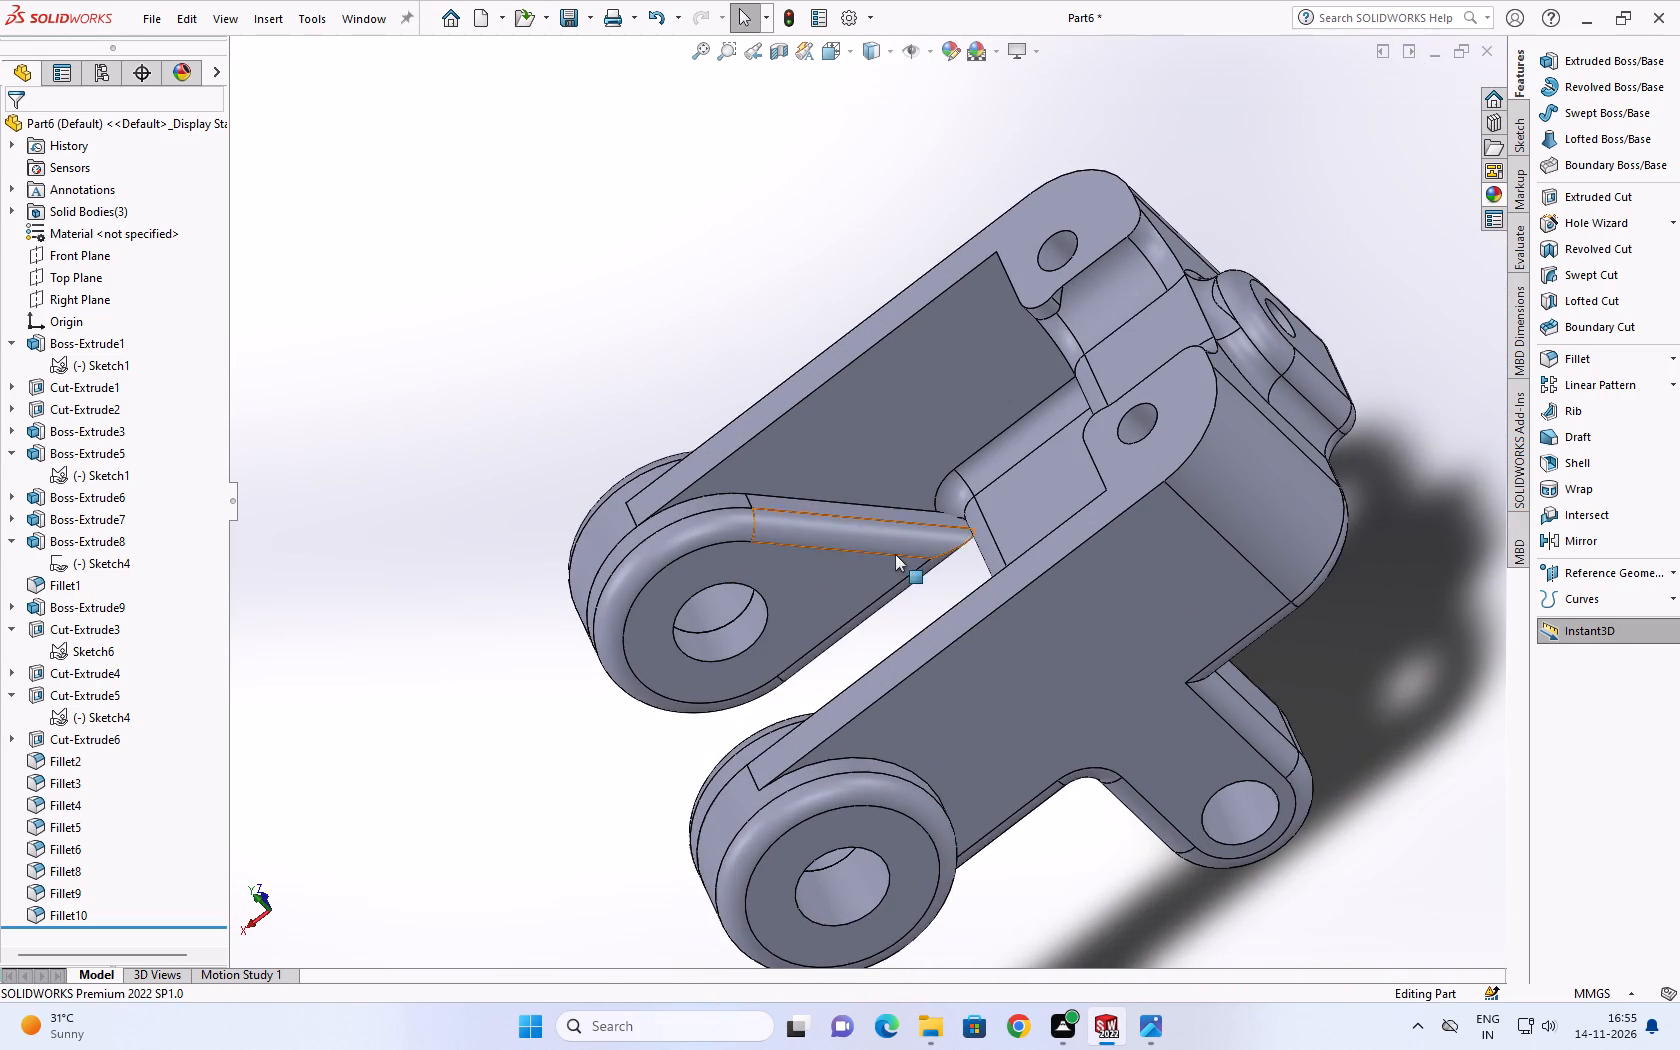
scroll(913, 587, "down", 1)
left_click(920, 588)
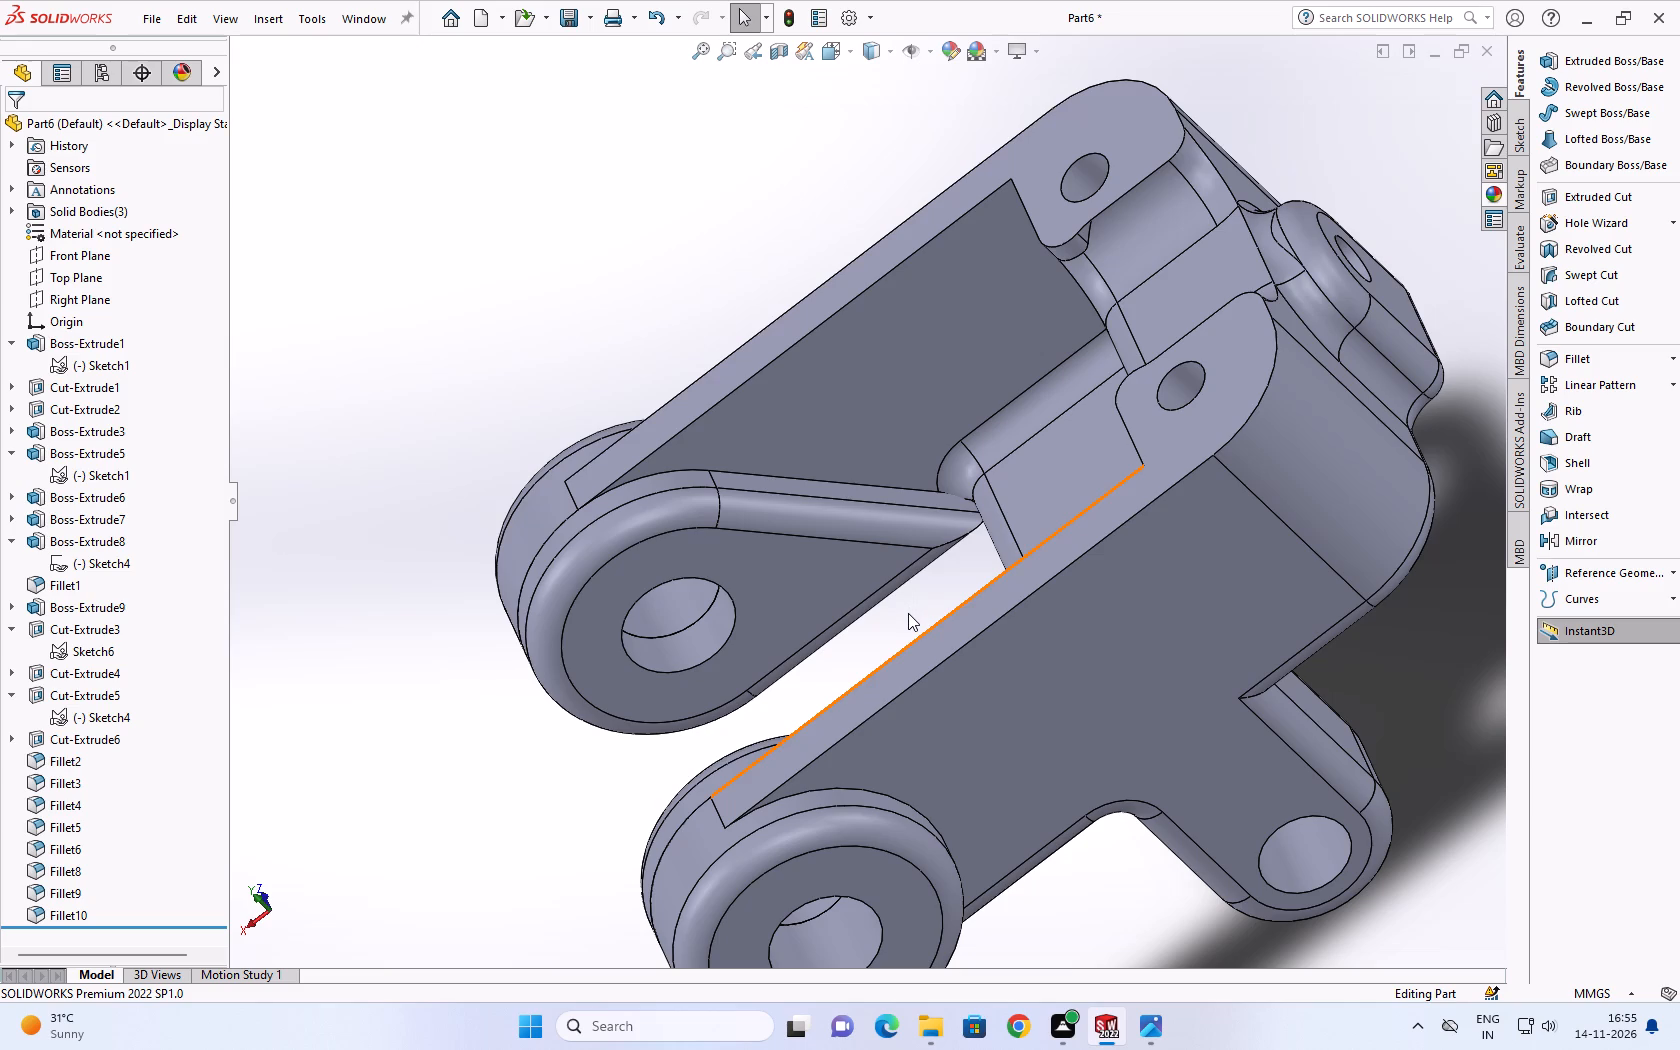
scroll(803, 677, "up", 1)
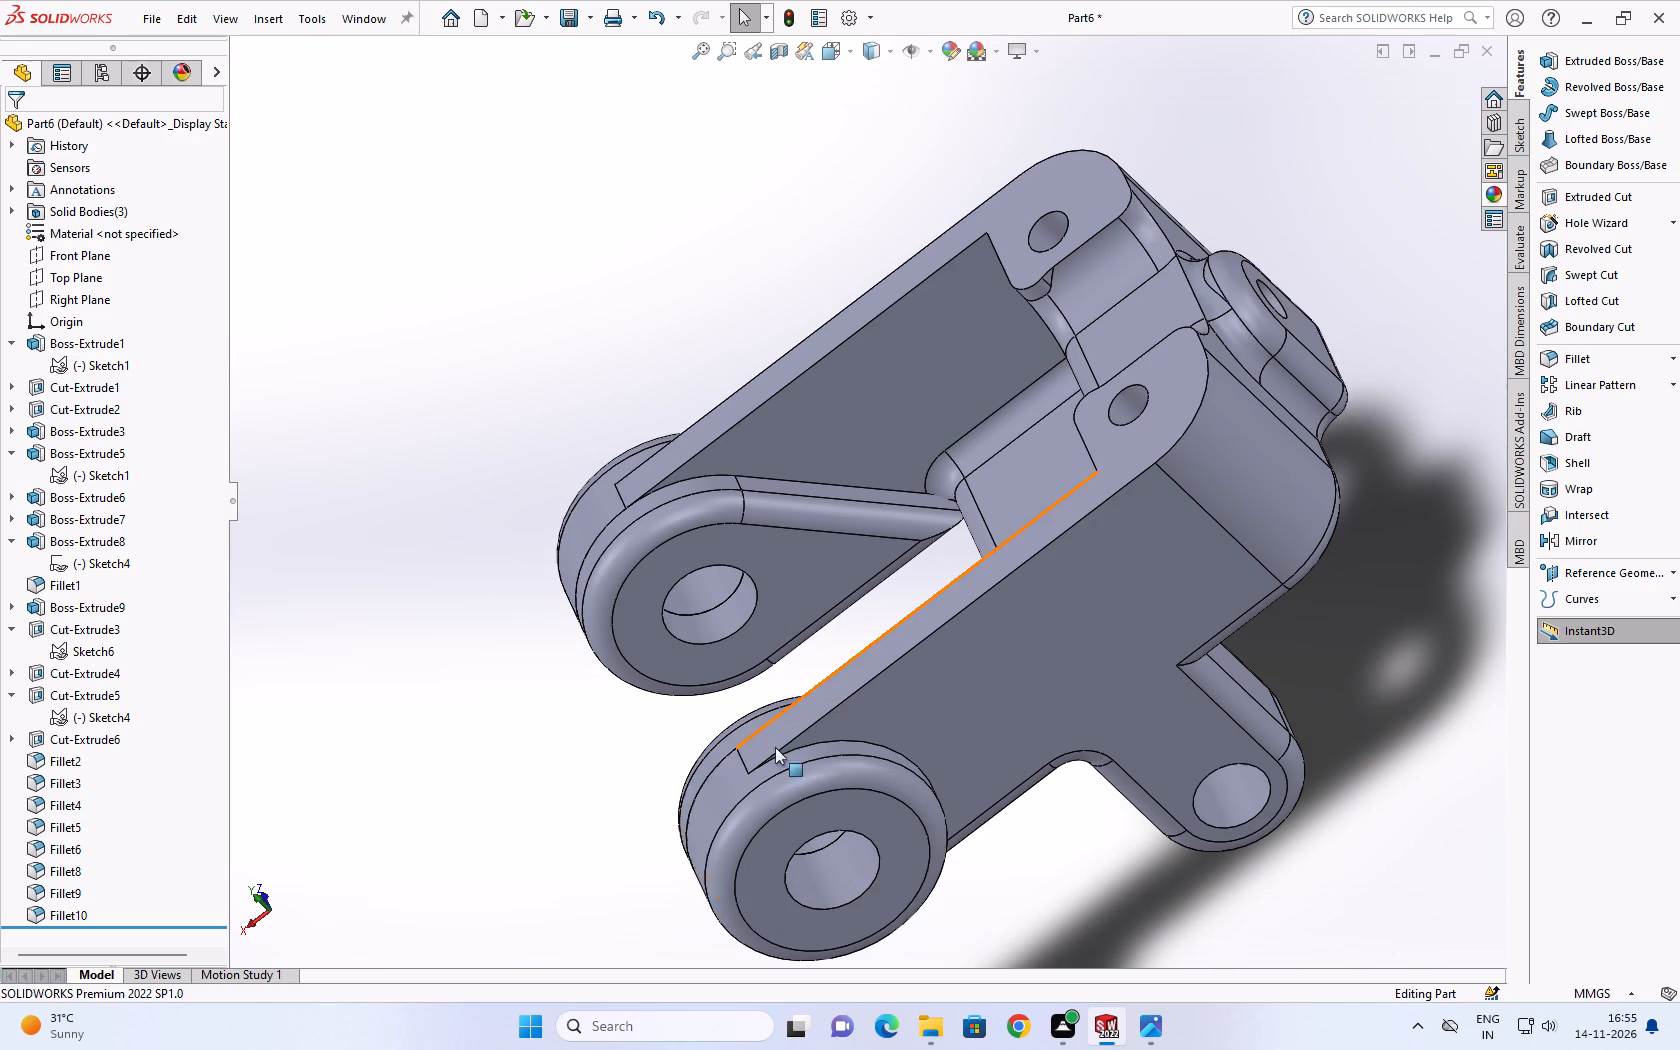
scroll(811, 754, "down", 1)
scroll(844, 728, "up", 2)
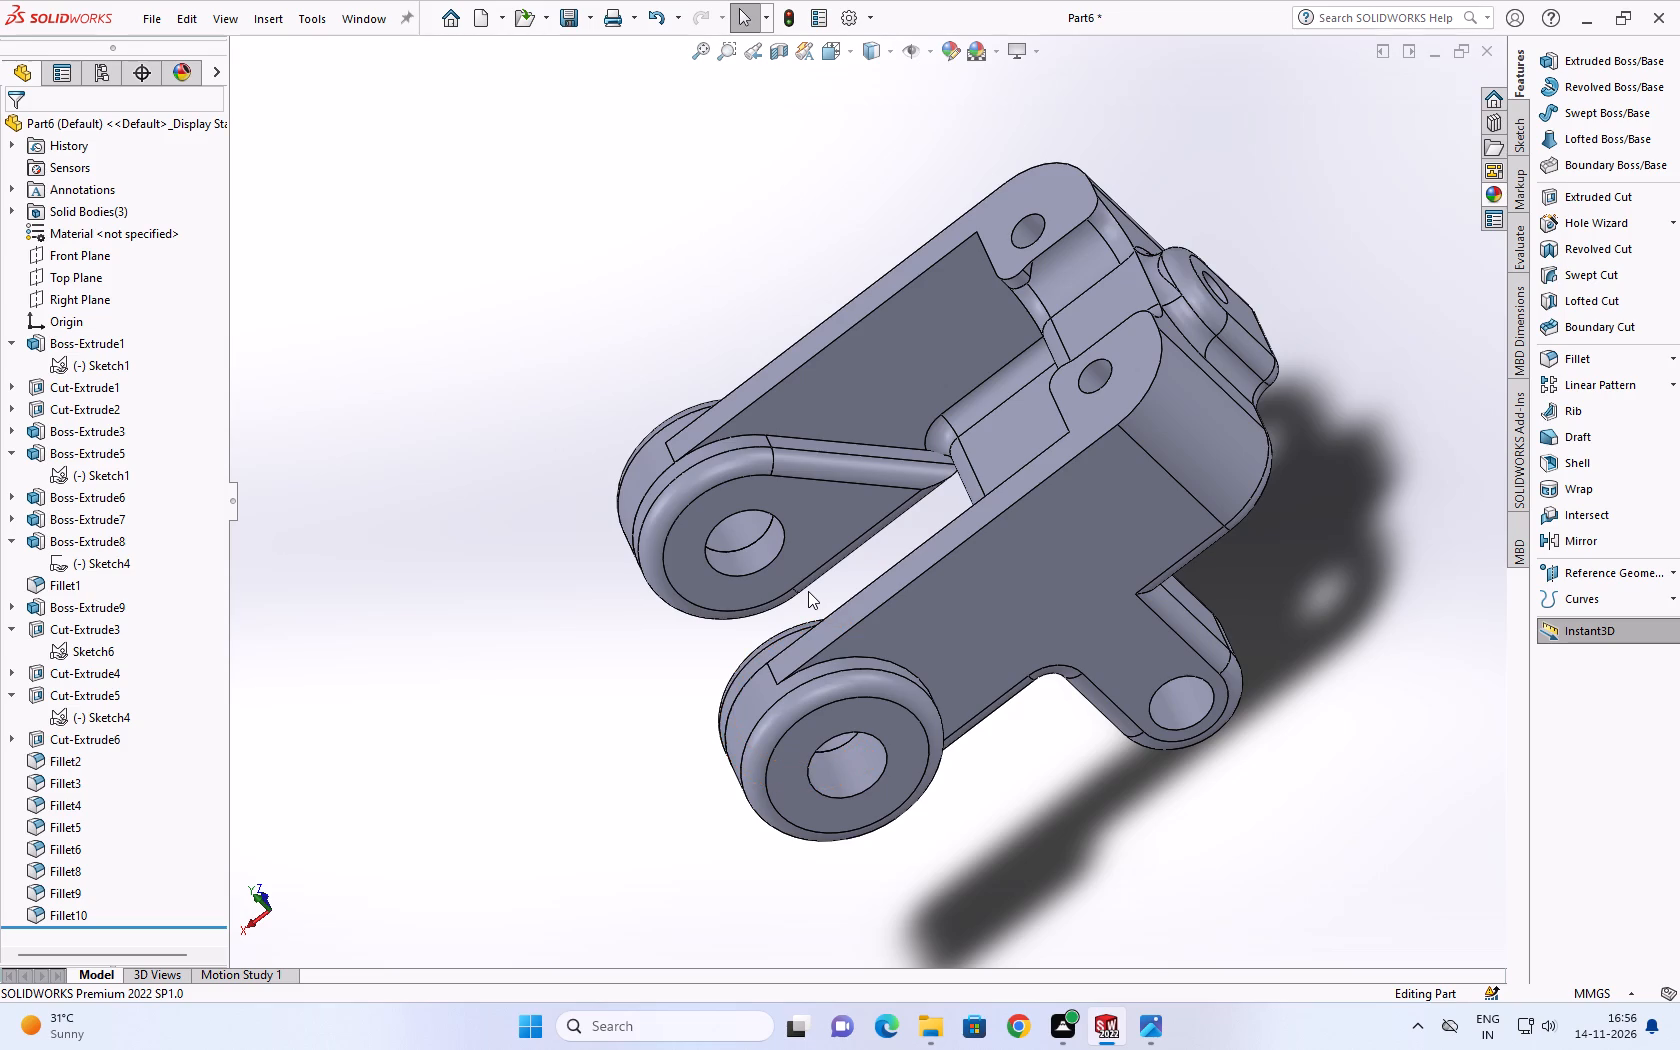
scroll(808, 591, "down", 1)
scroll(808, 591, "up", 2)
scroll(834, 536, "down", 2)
Inspect the arm end bosses from the inner side and below, including where they join the arms and lower lugs.
scroll(839, 536, "down", 1)
middle_click_drag(839, 536, 862, 470)
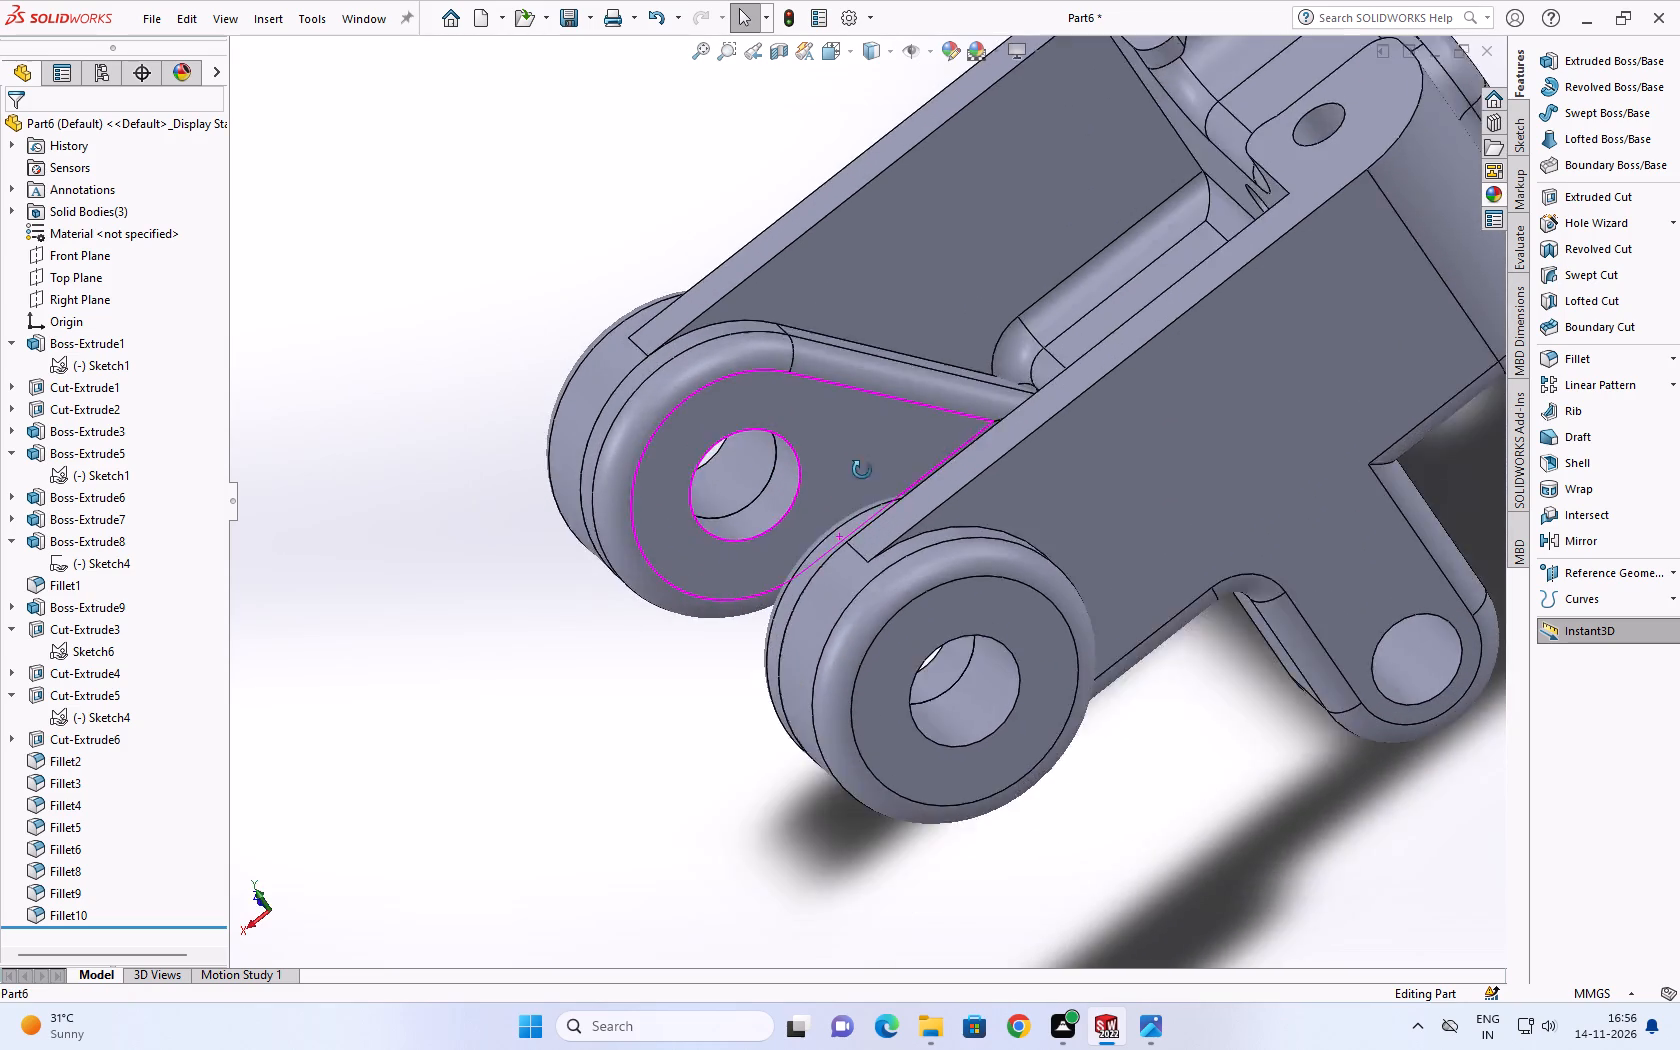
middle_click_drag(862, 470, 815, 641)
scroll(848, 545, "down", 3)
scroll(844, 528, "up", 1)
middle_click_drag(844, 523, 1128, 348)
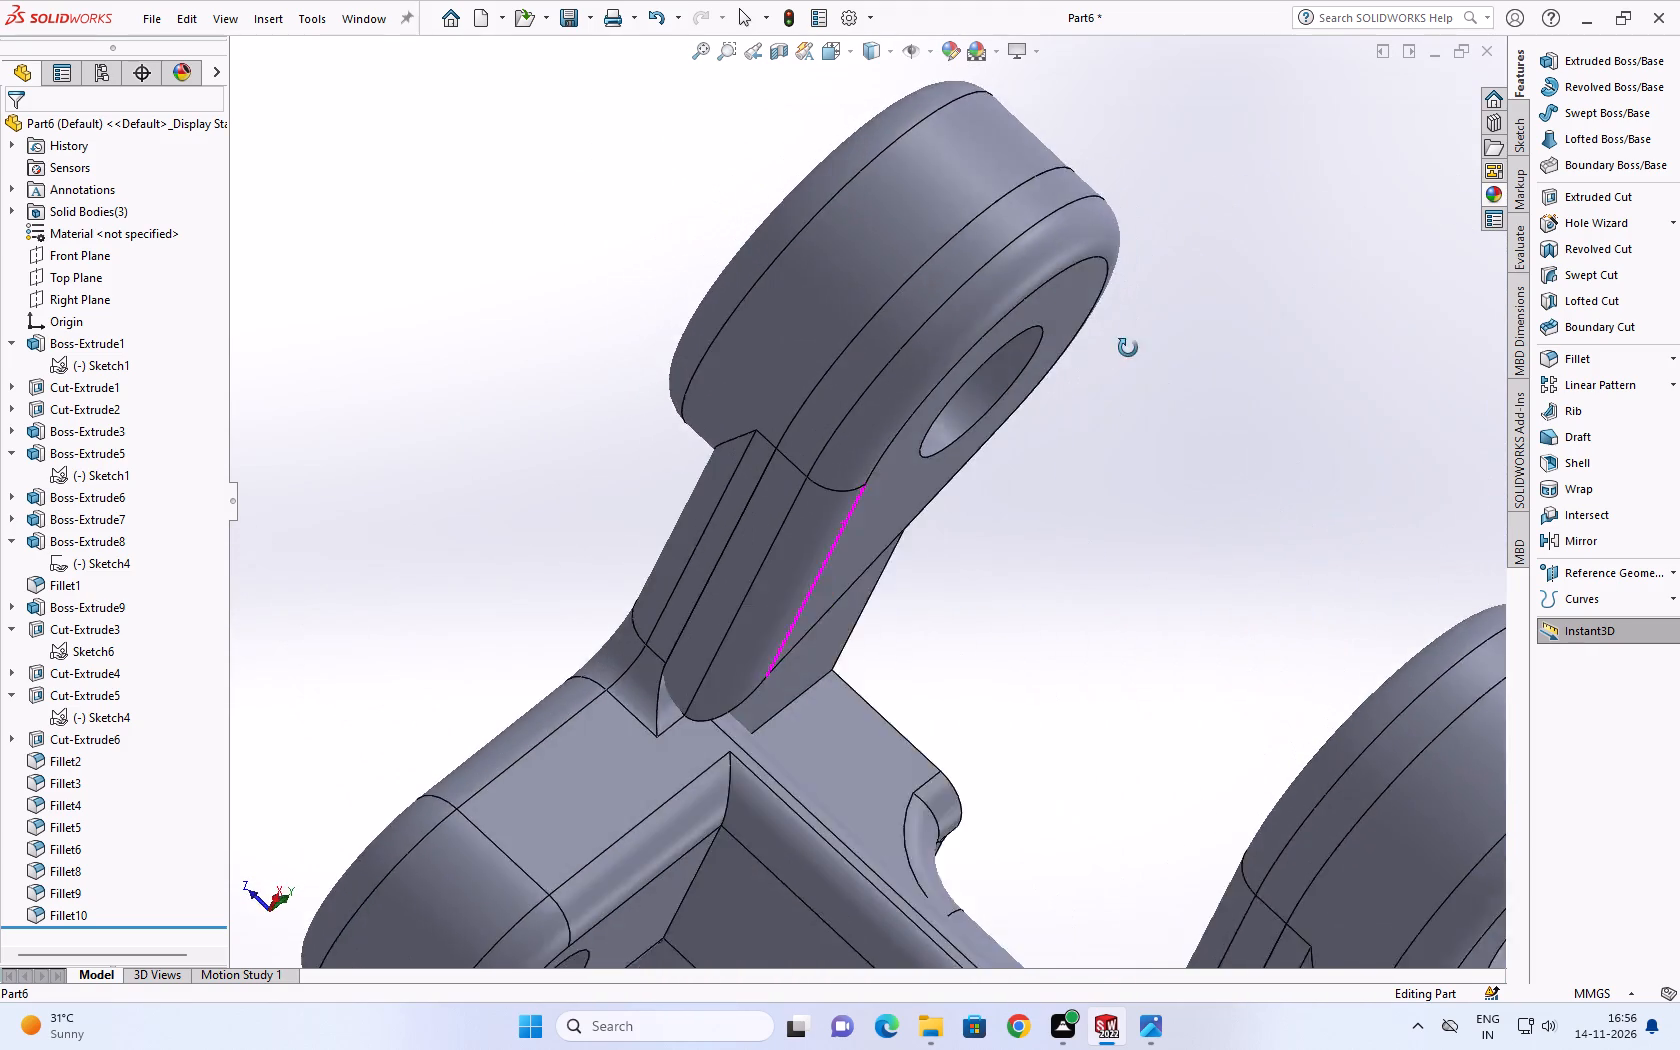
middle_click_drag(1128, 348, 1220, 354)
scroll(1054, 558, "down", 2)
scroll(1003, 510, "up", 3)
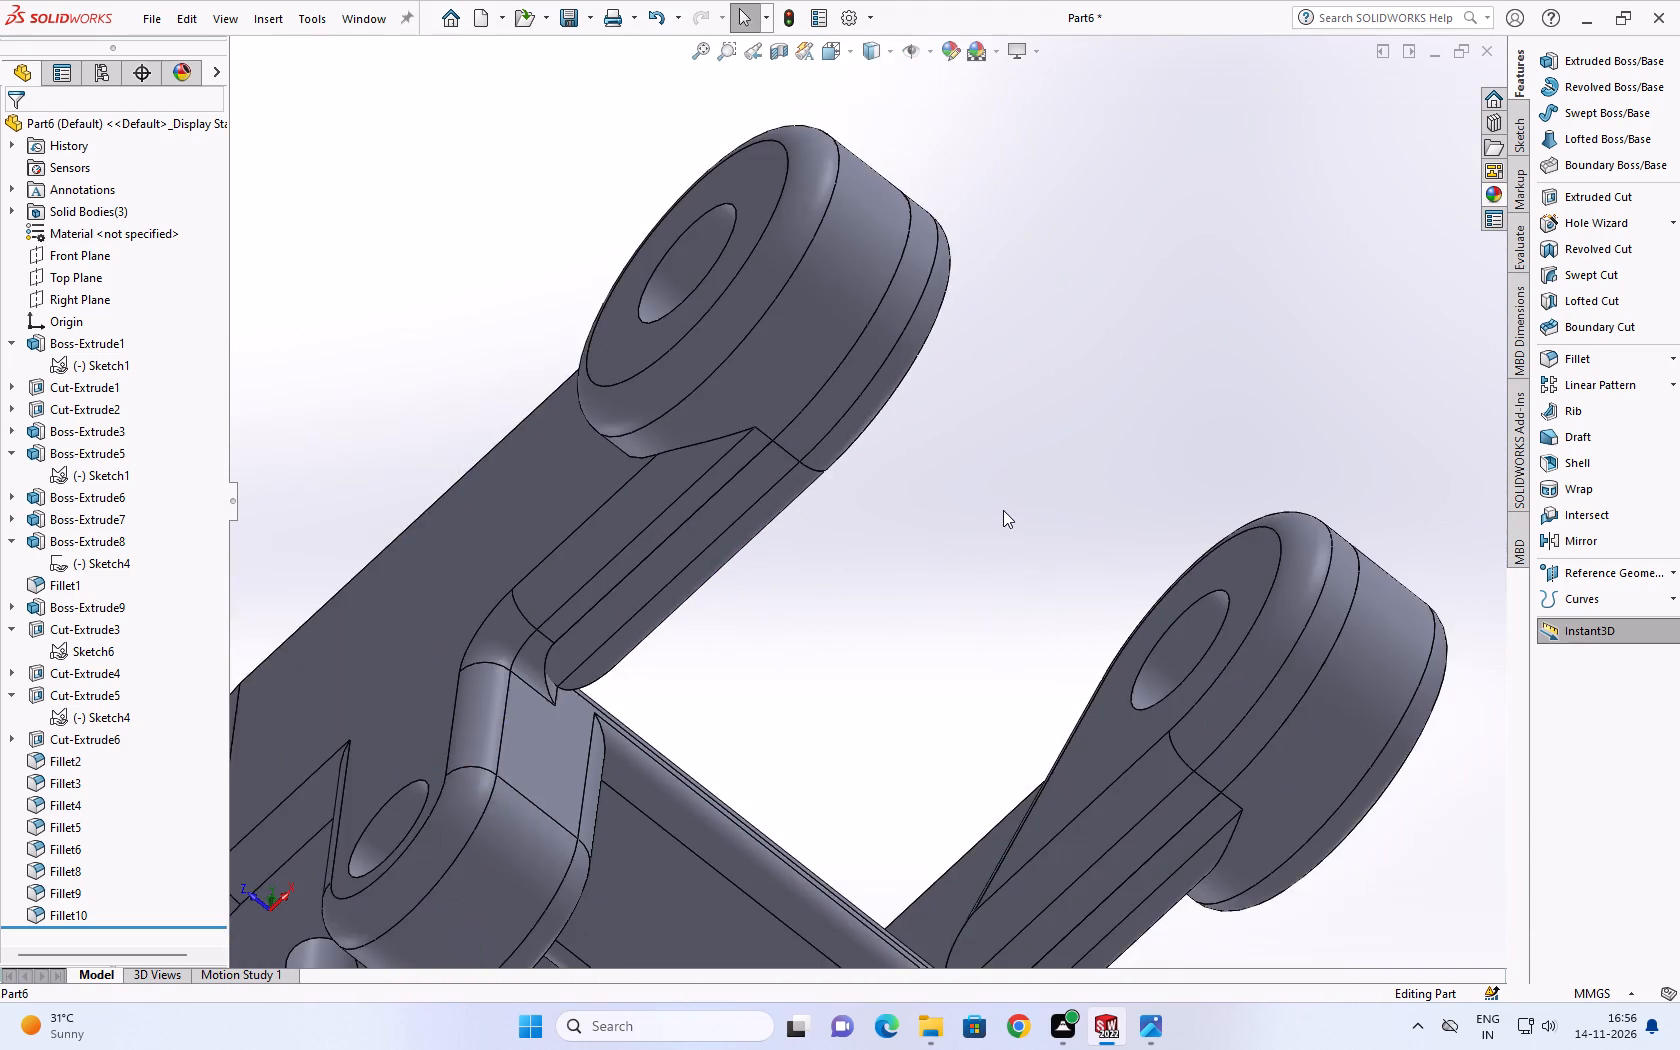
scroll(996, 500, "down", 1)
middle_click_drag(996, 499, 1114, 513)
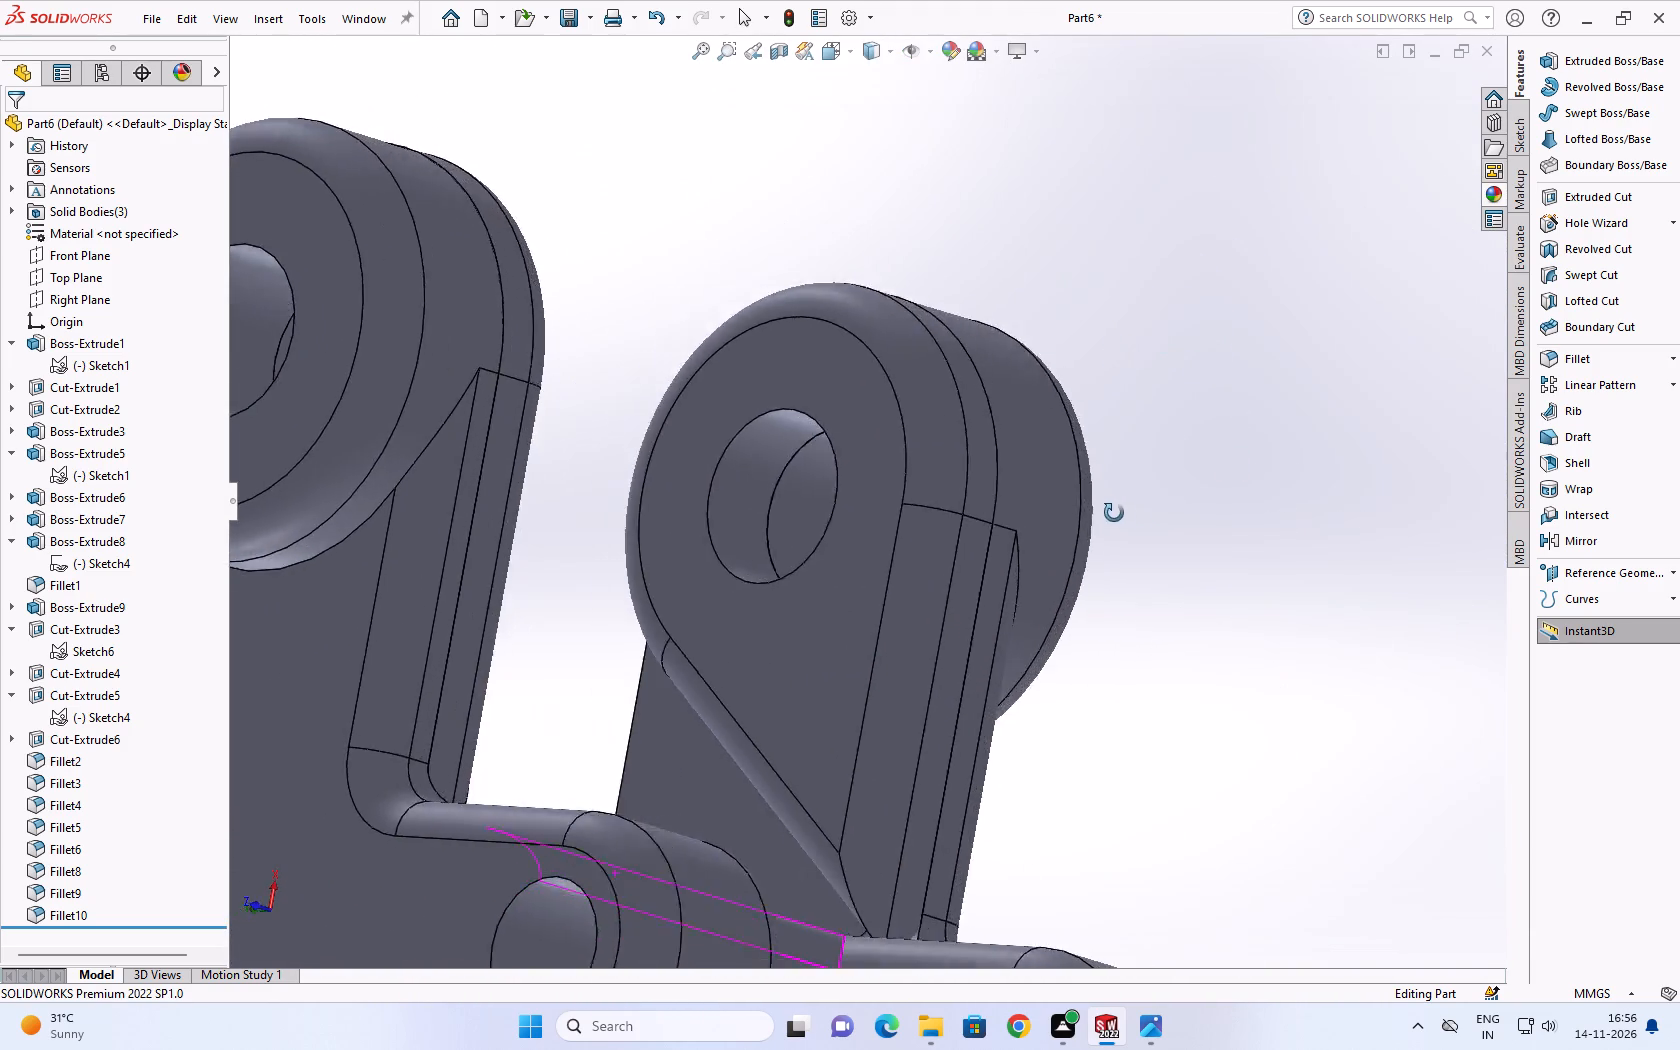
middle_click_drag(1114, 513, 1033, 423)
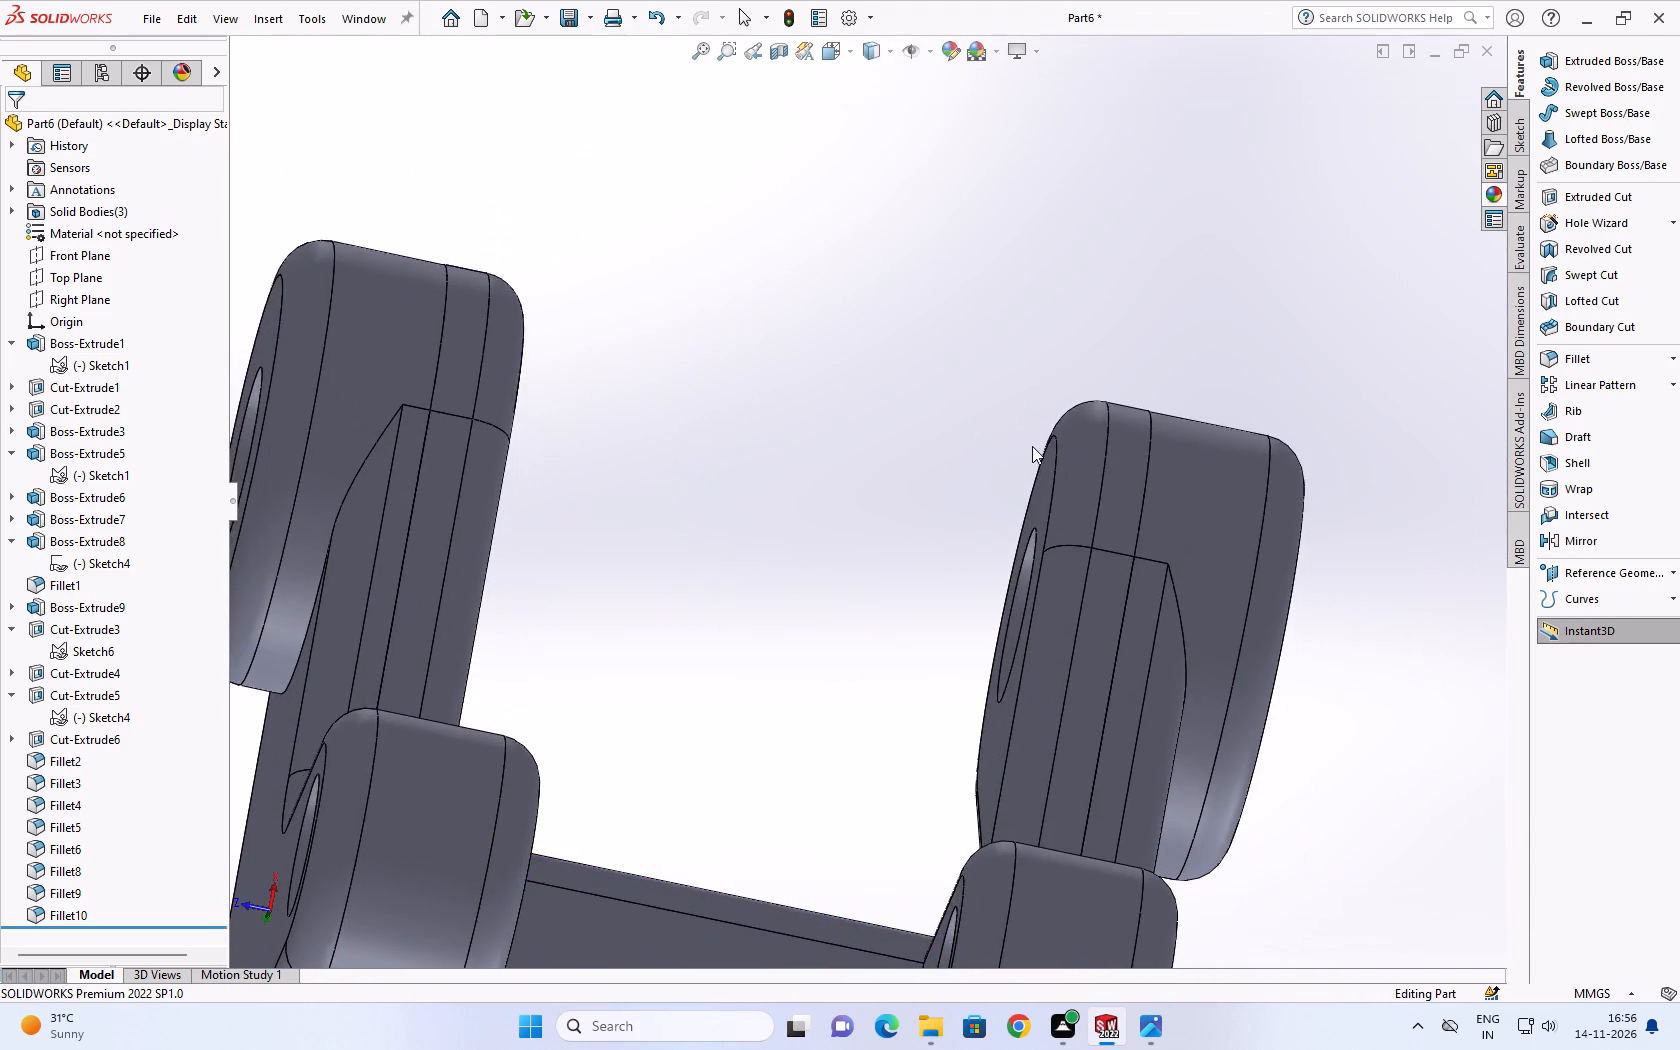
scroll(1031, 446, "up", 3)
scroll(921, 443, "up", 3)
scroll(842, 445, "down", 2)
middle_click_drag(826, 466, 814, 480)
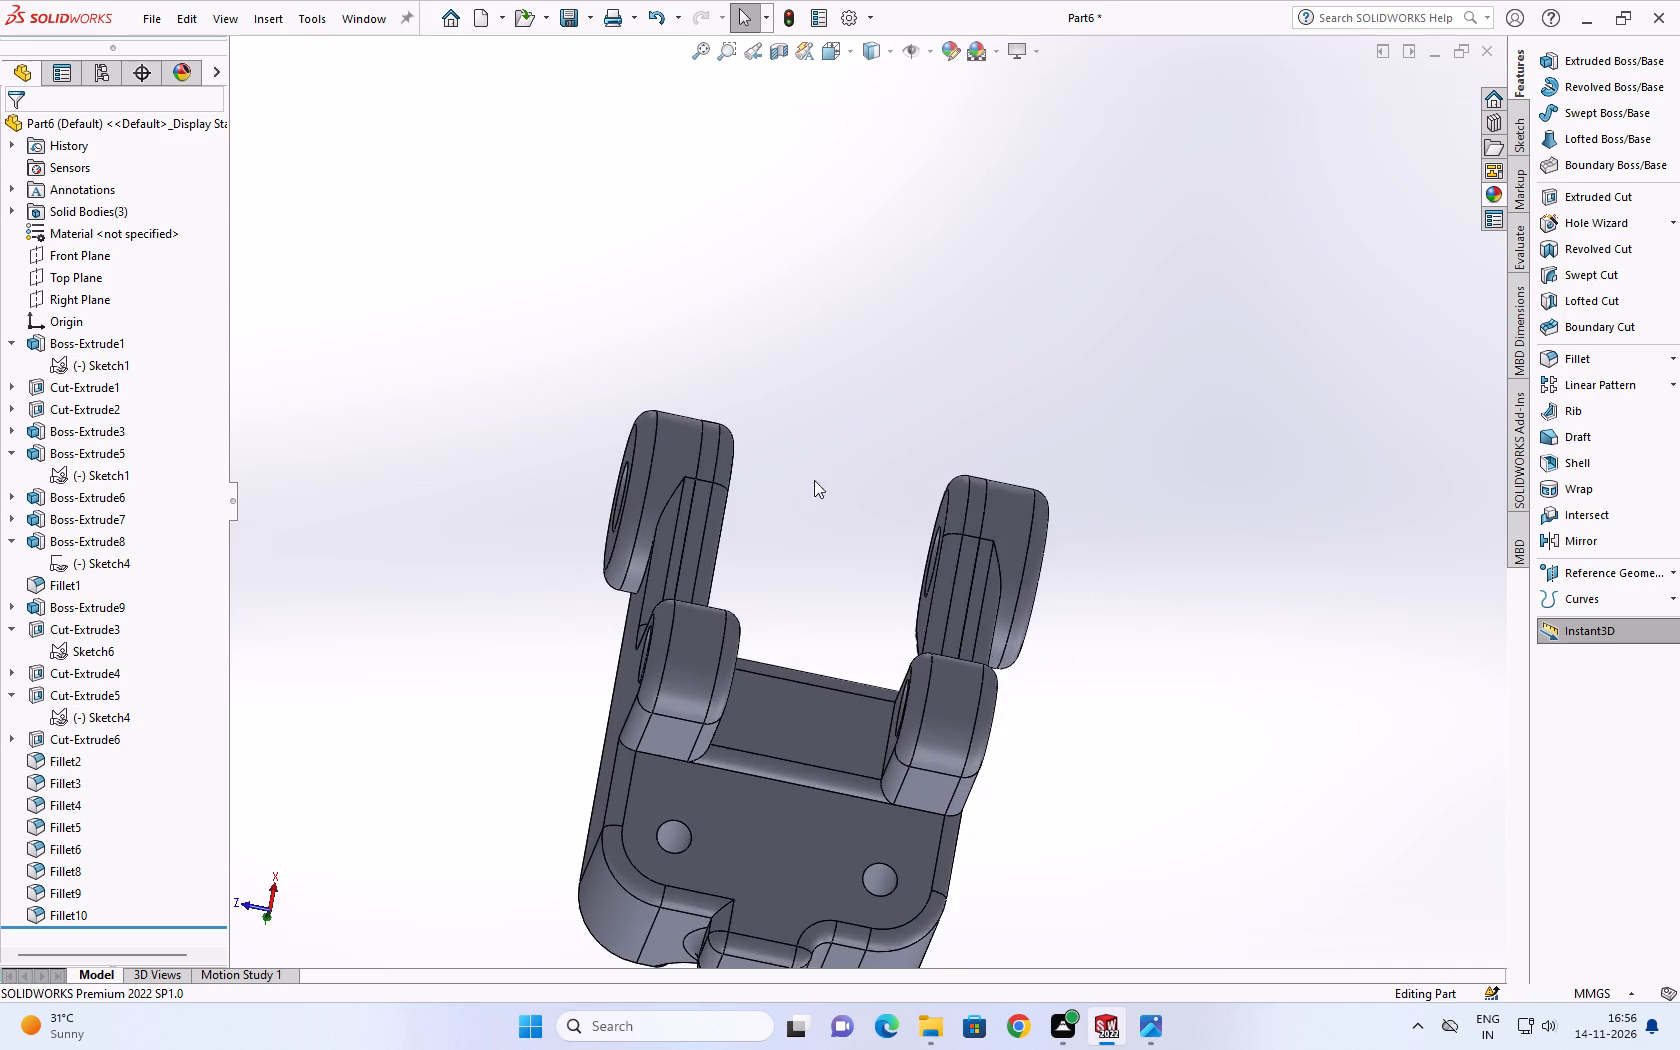
Examine the clevis block's arm bosses, lower lugs, rear eye lug and the top faces with the two holes.
middle_click_drag(814, 480, 816, 619)
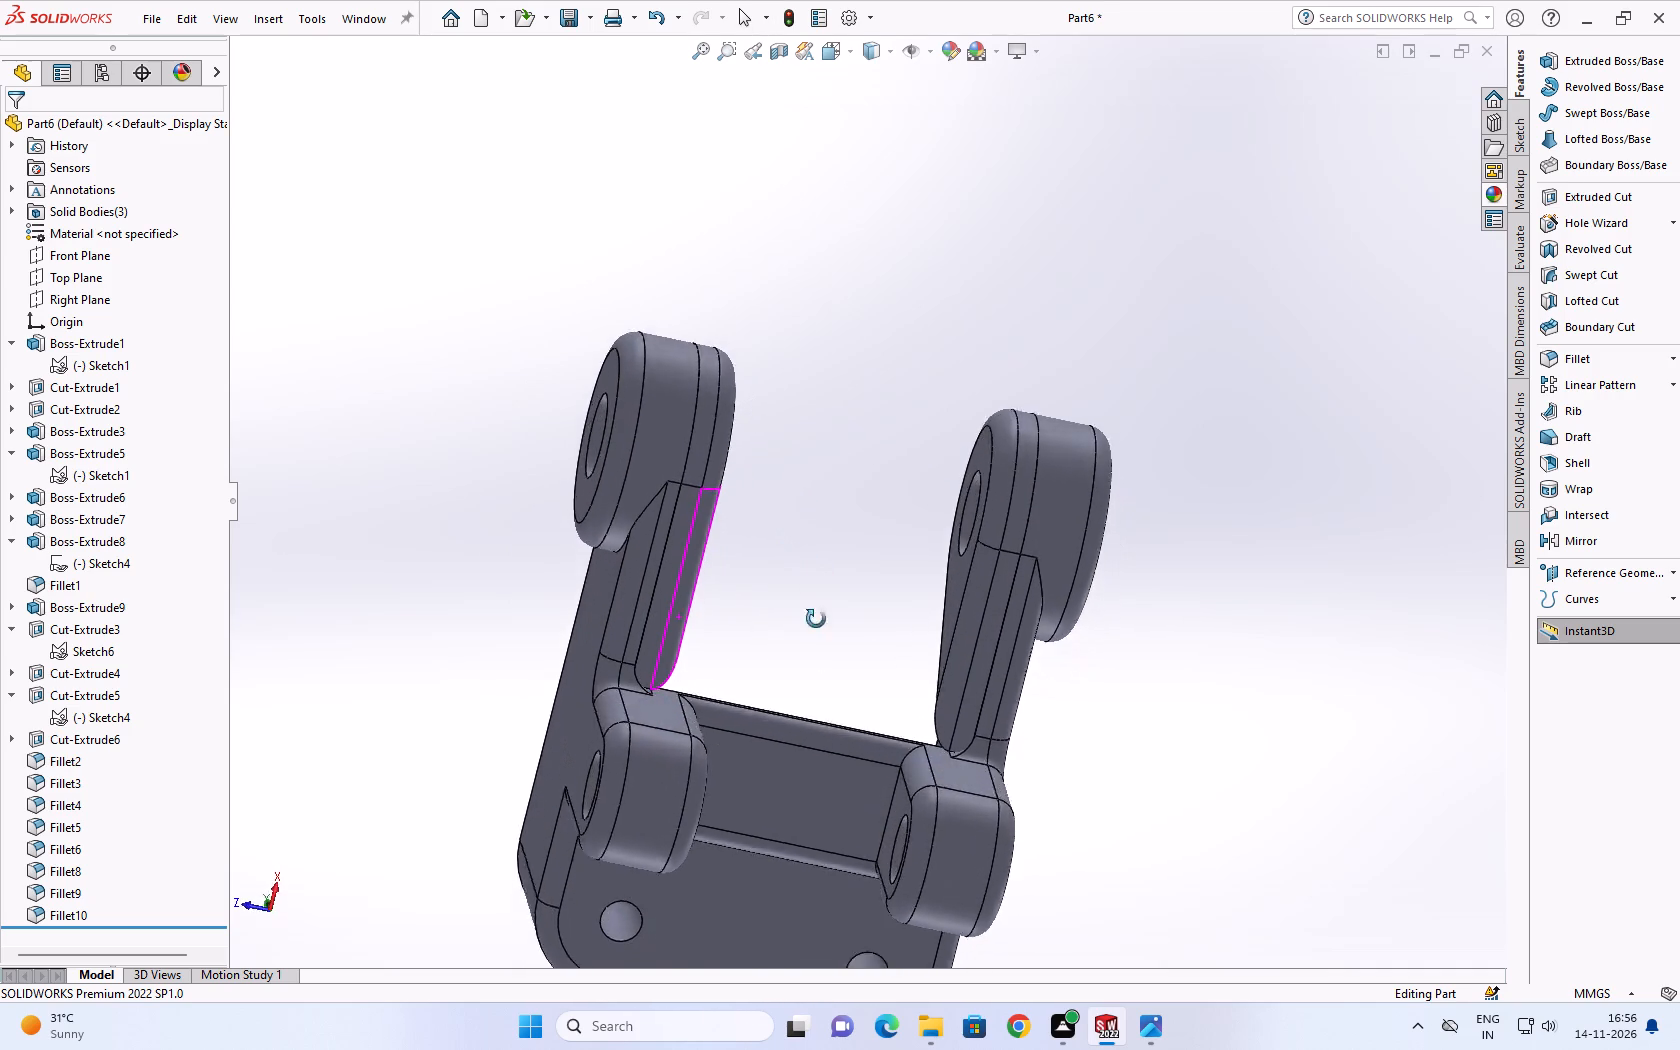
middle_click_drag(816, 619, 1240, 1049)
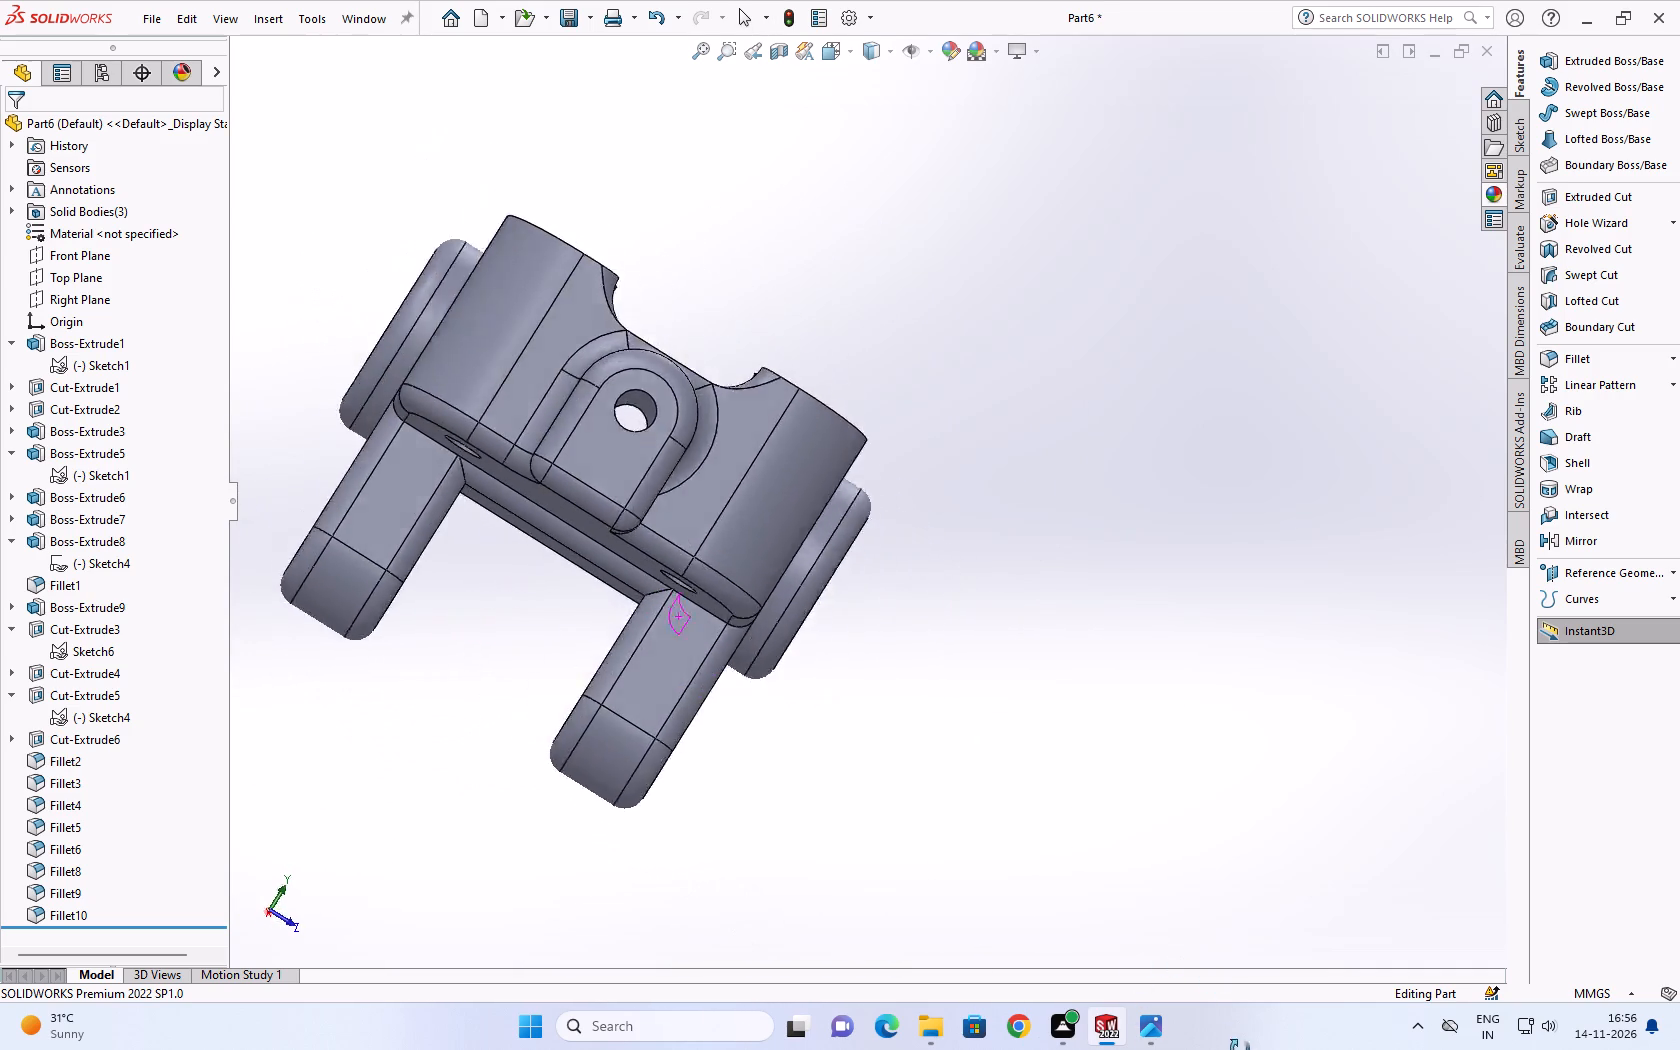
middle_click_drag(1240, 1049, 1276, 1049)
middle_click_drag(978, 420, 927, 618)
scroll(925, 608, "down", 1)
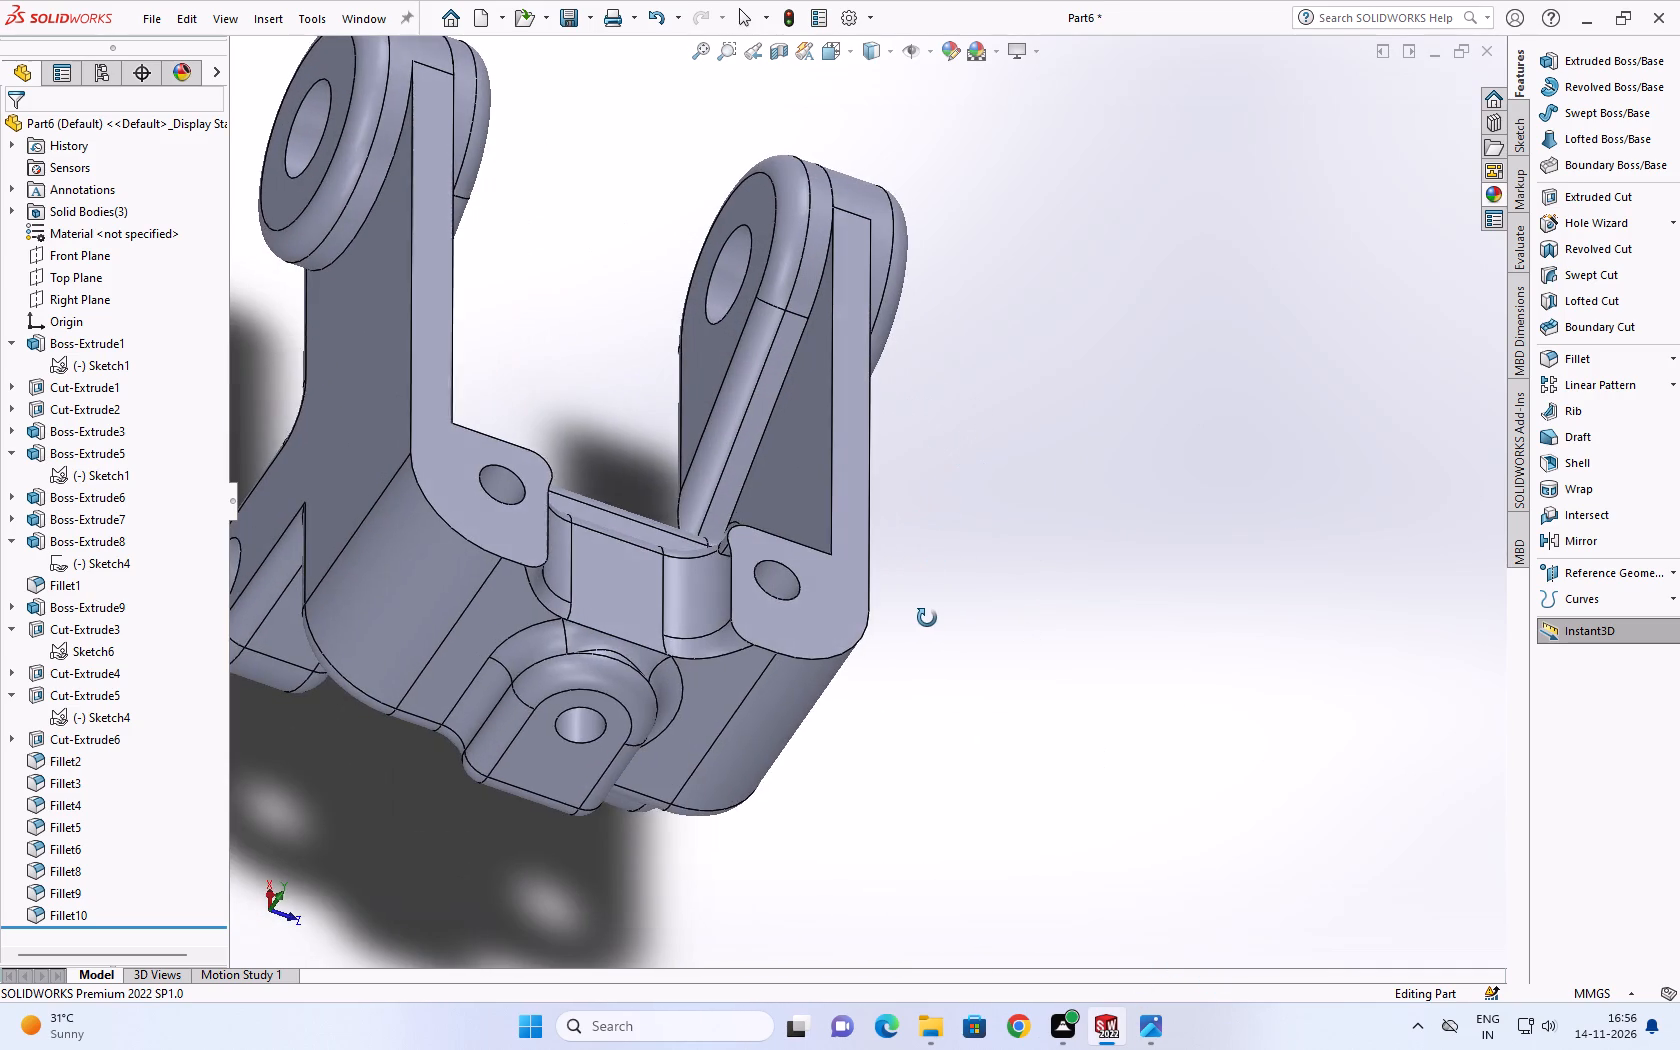
middle_click_drag(927, 618, 911, 605)
middle_click_drag(911, 605, 887, 577)
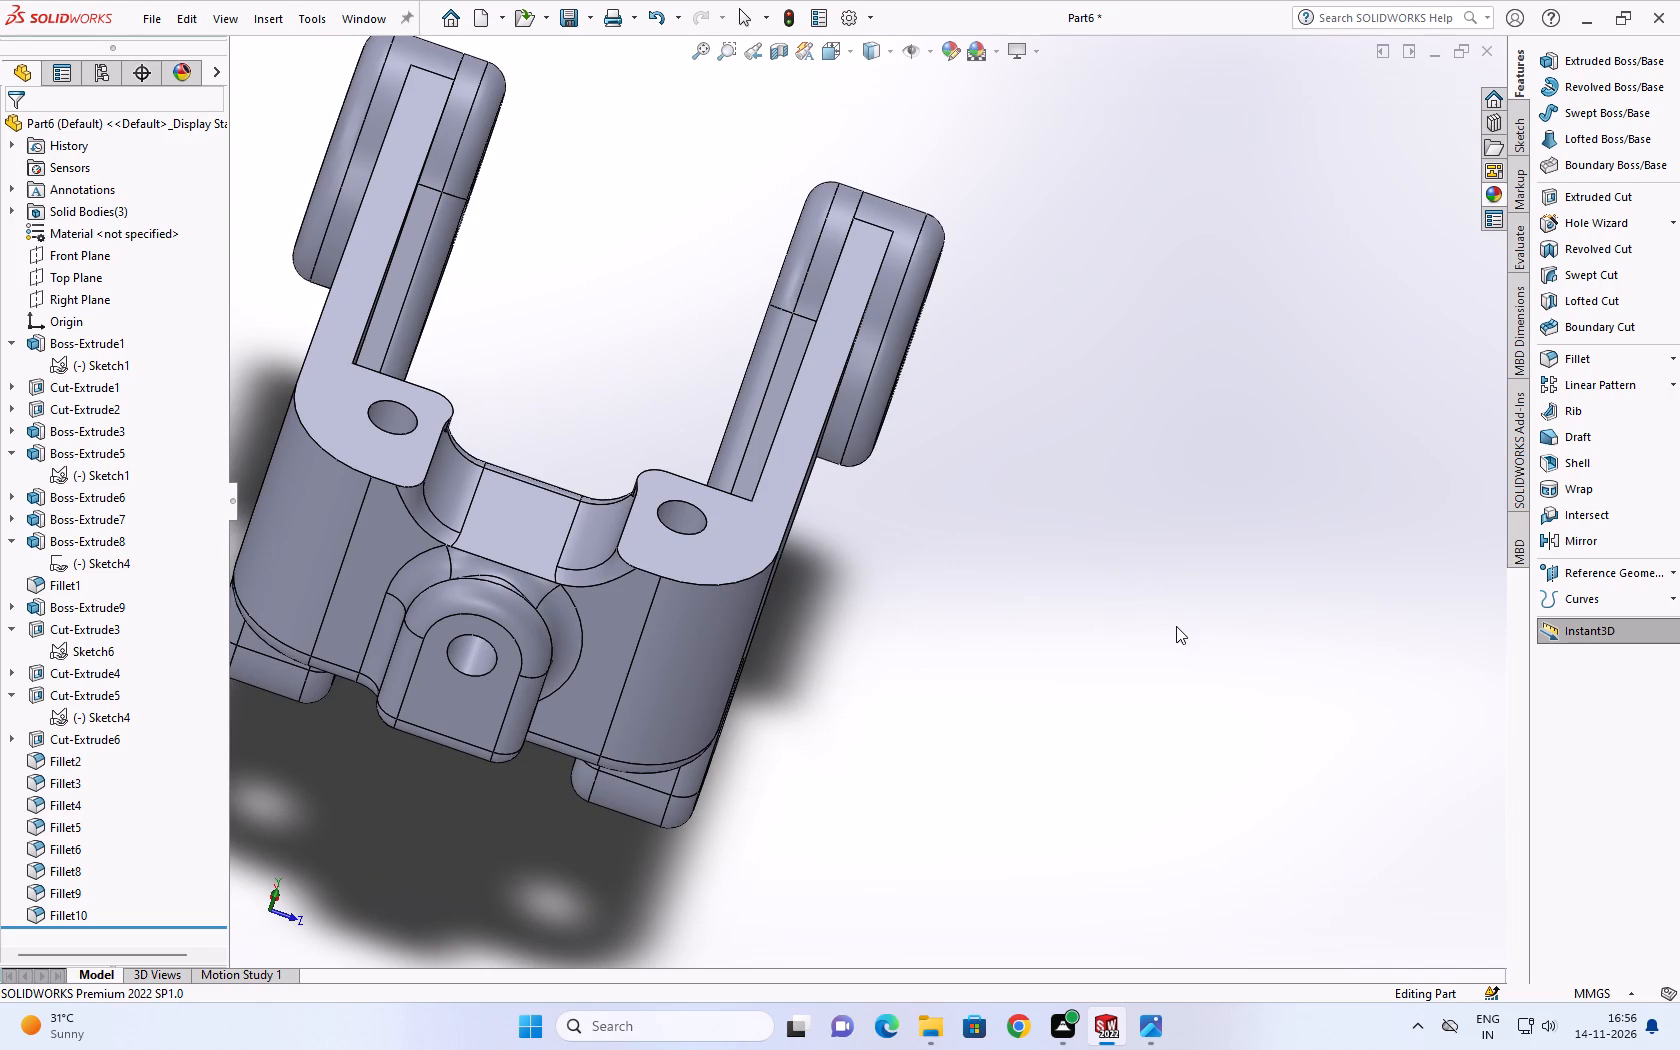
scroll(1176, 626, "up", 1)
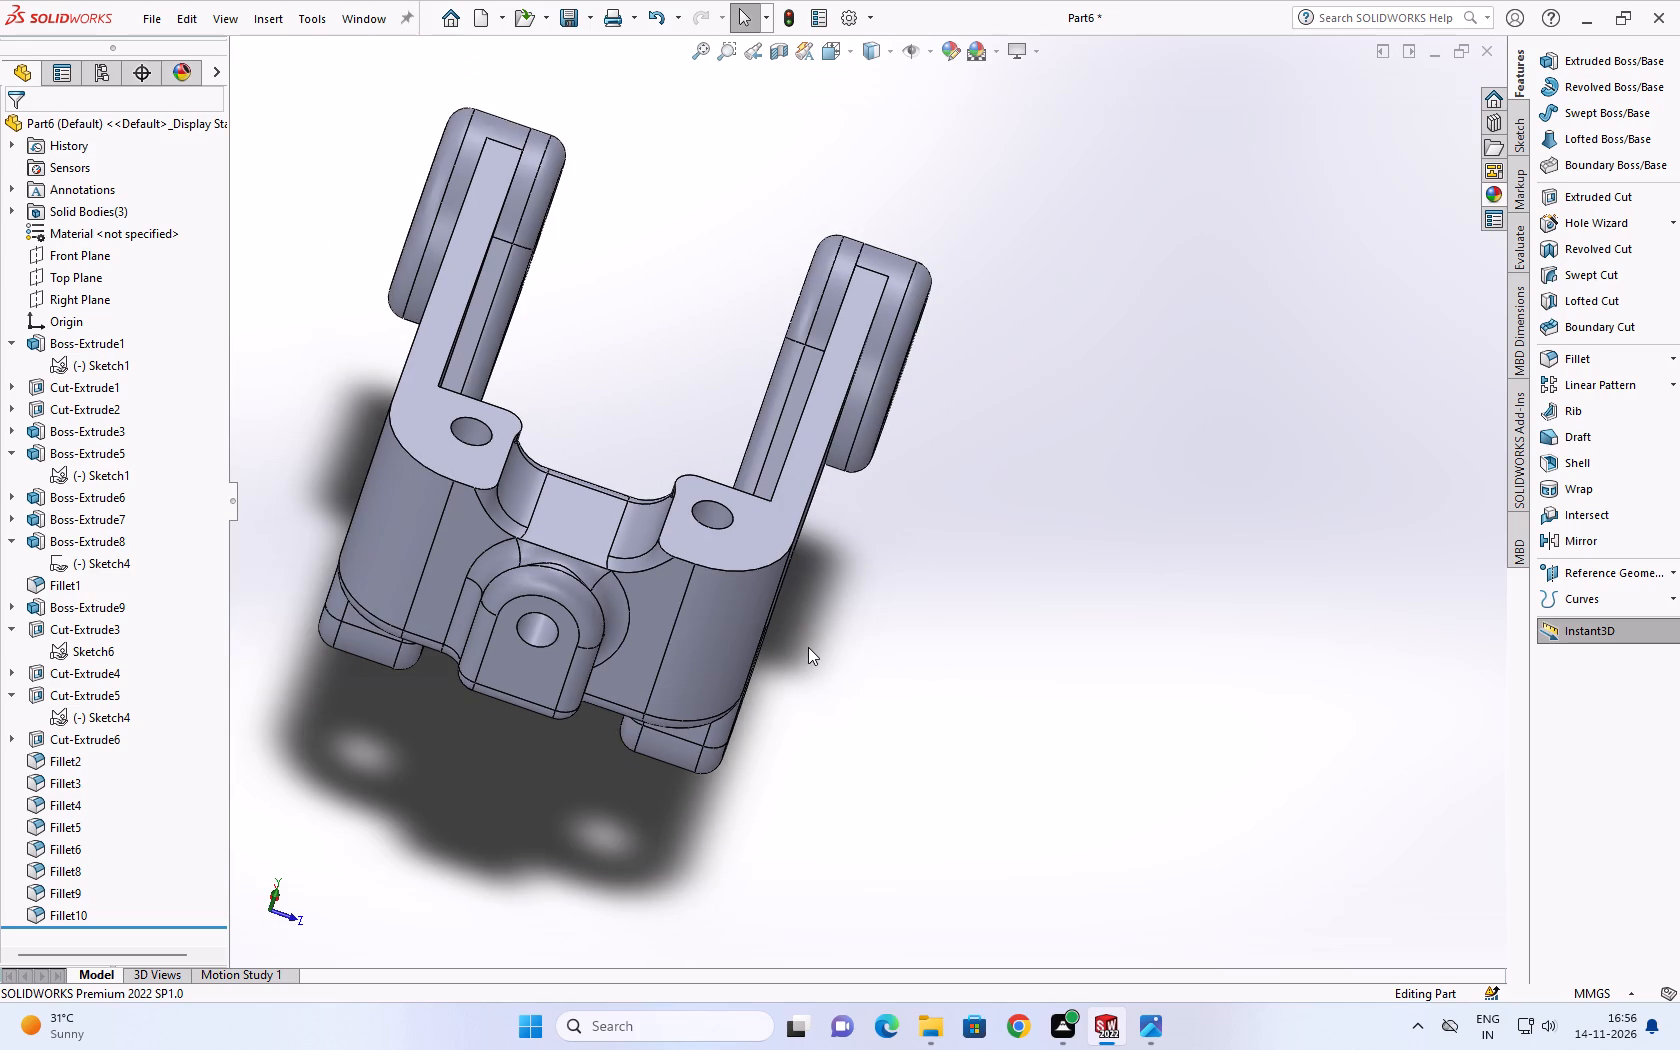
scroll(619, 488, "up", 1)
middle_click_drag(619, 488, 657, 419)
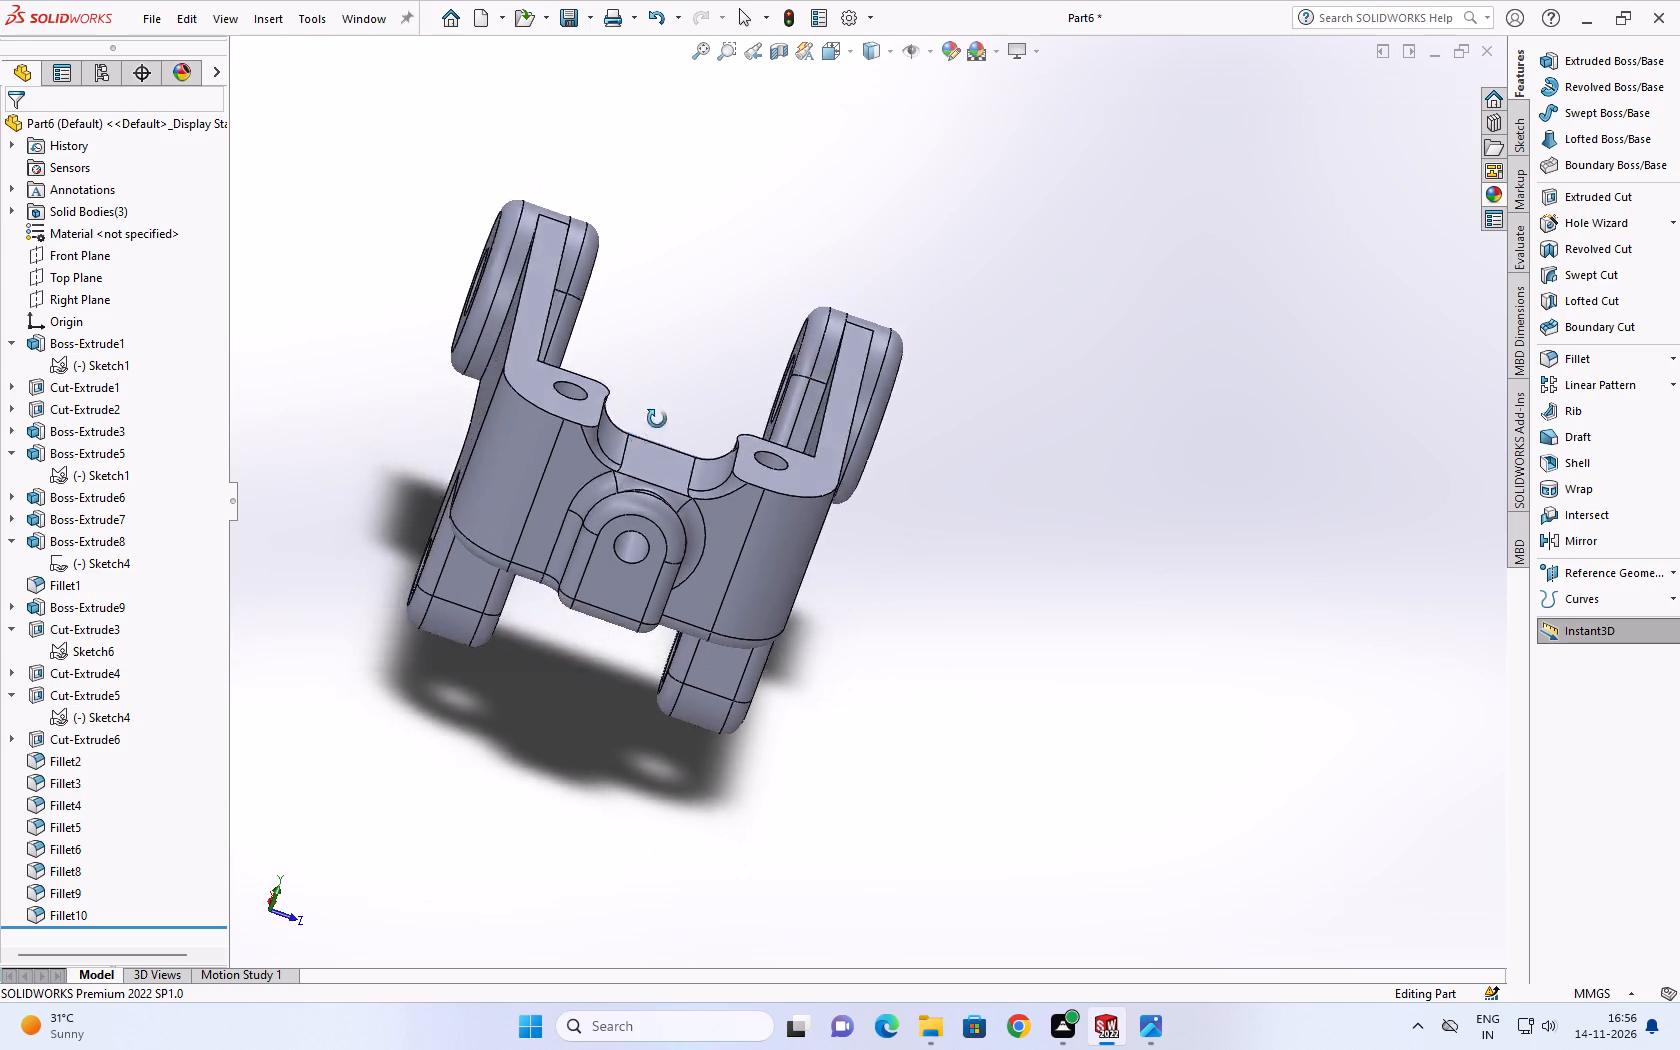
middle_click_drag(657, 419, 613, 450)
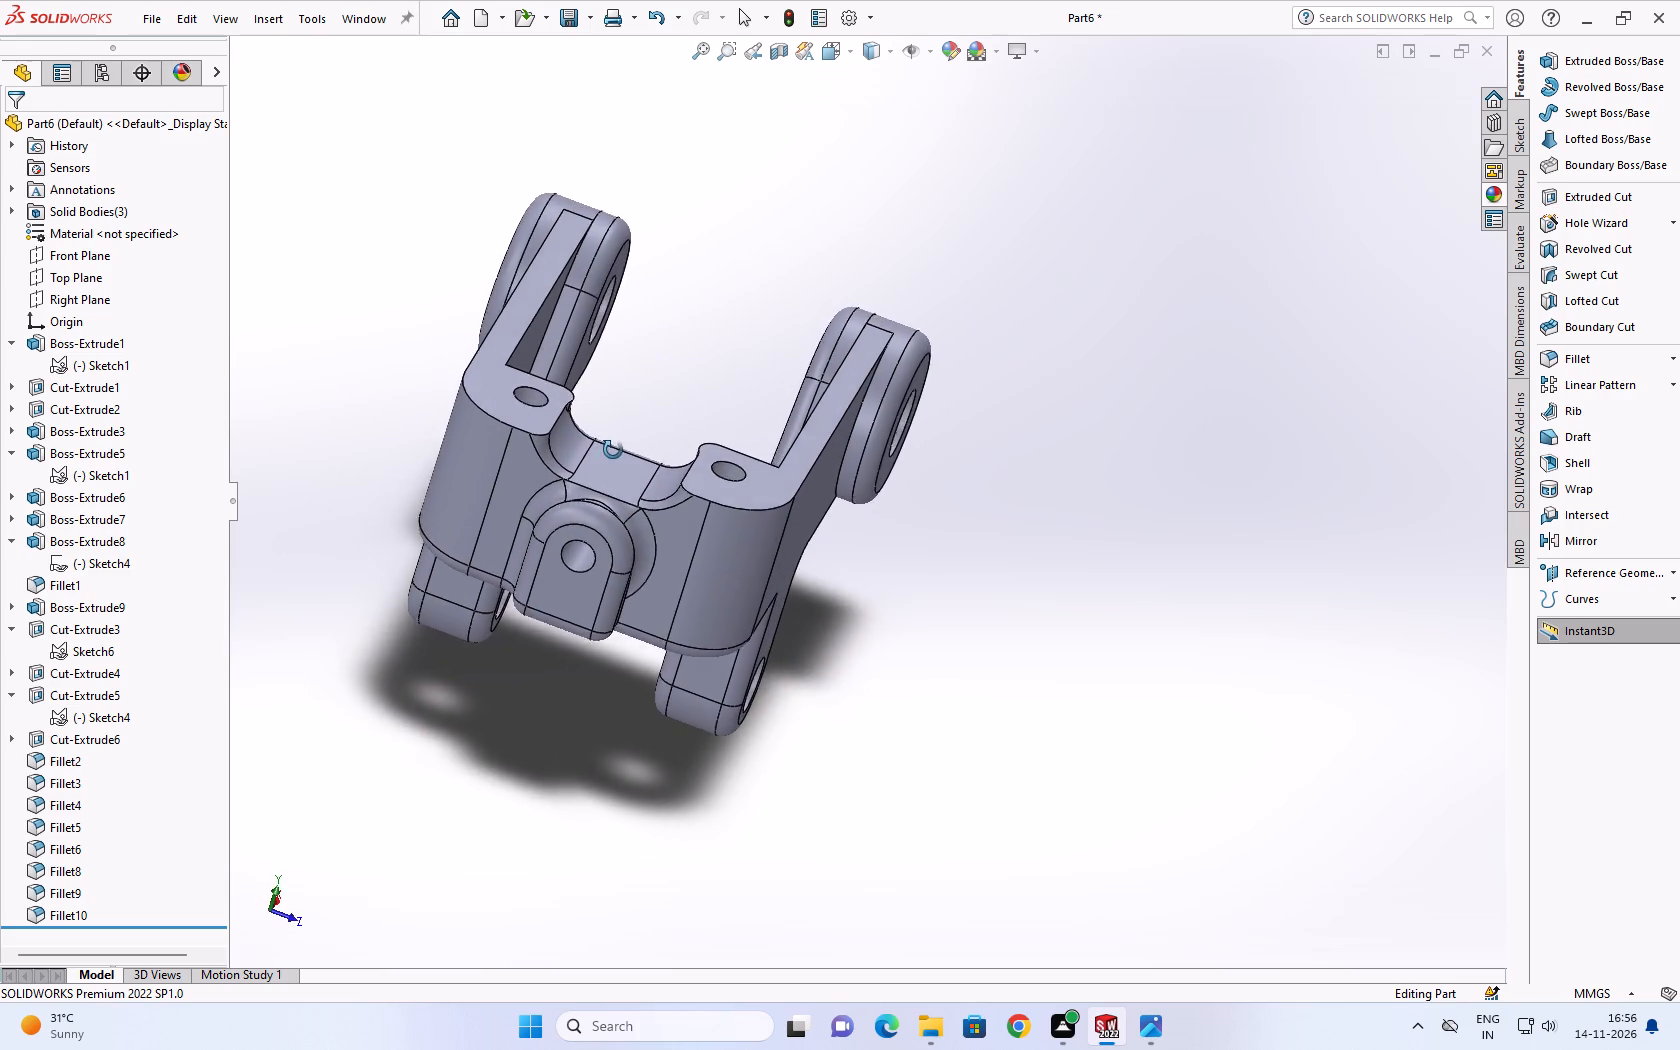
middle_click_drag(613, 450, 620, 501)
scroll(625, 492, "down", 1)
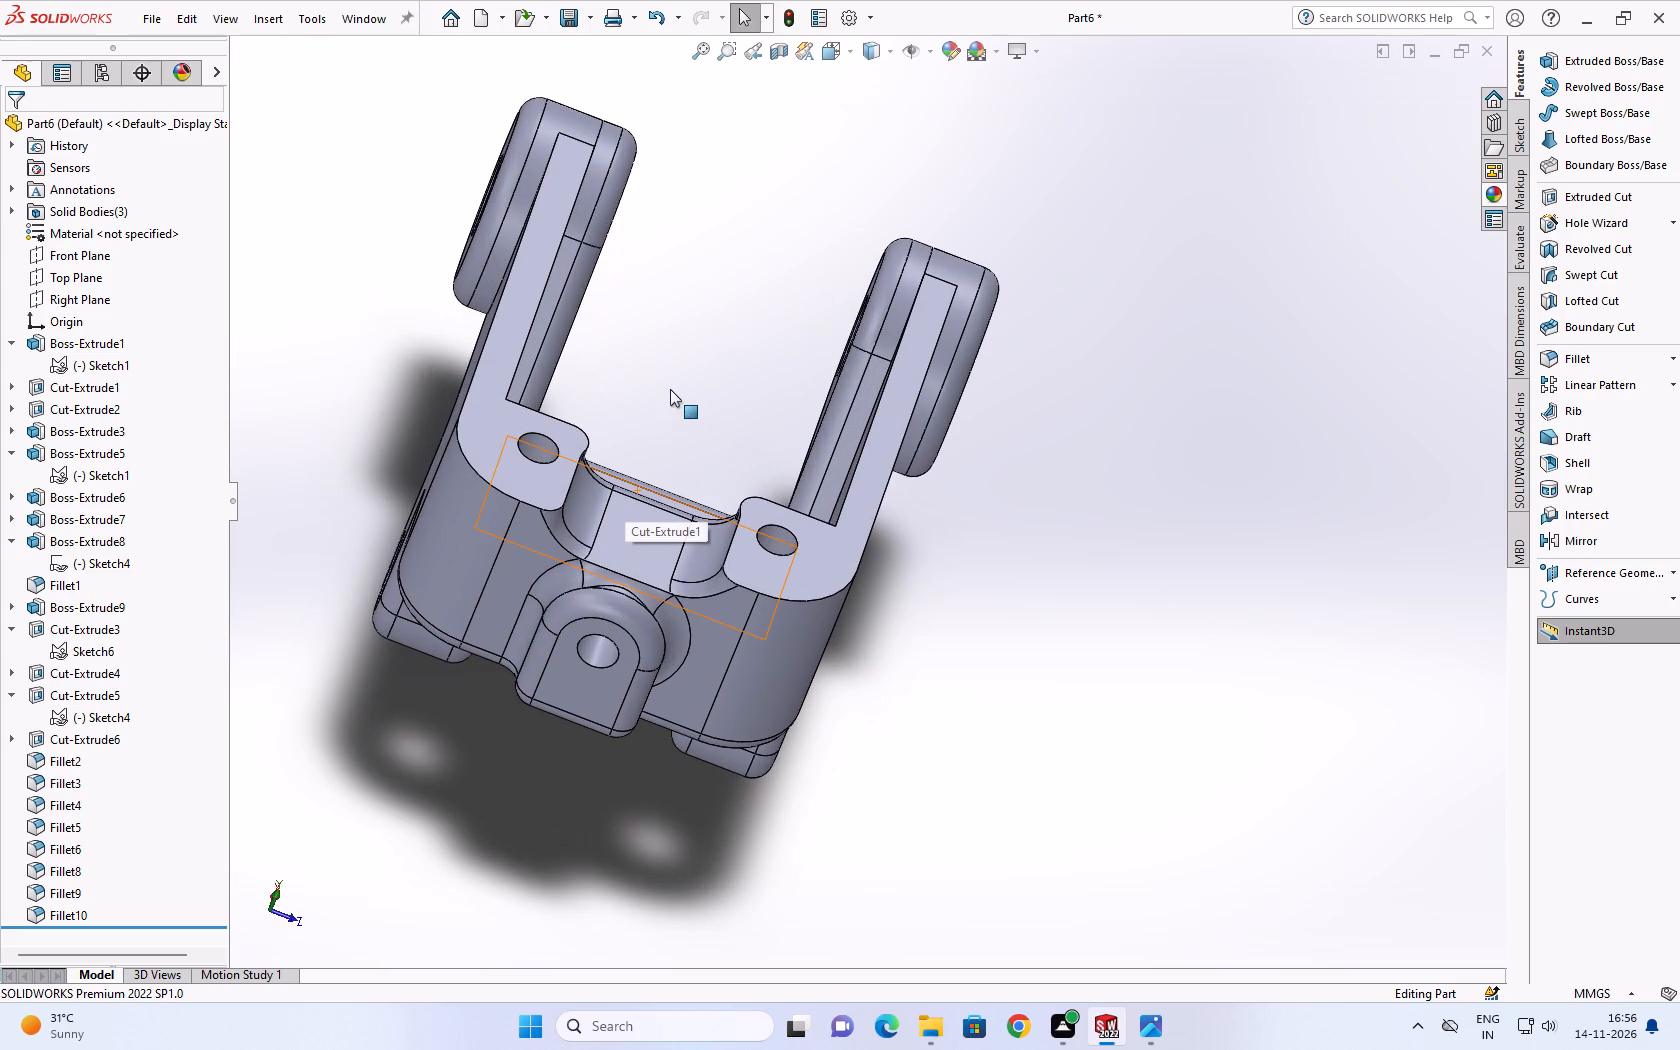
left_click(670, 389)
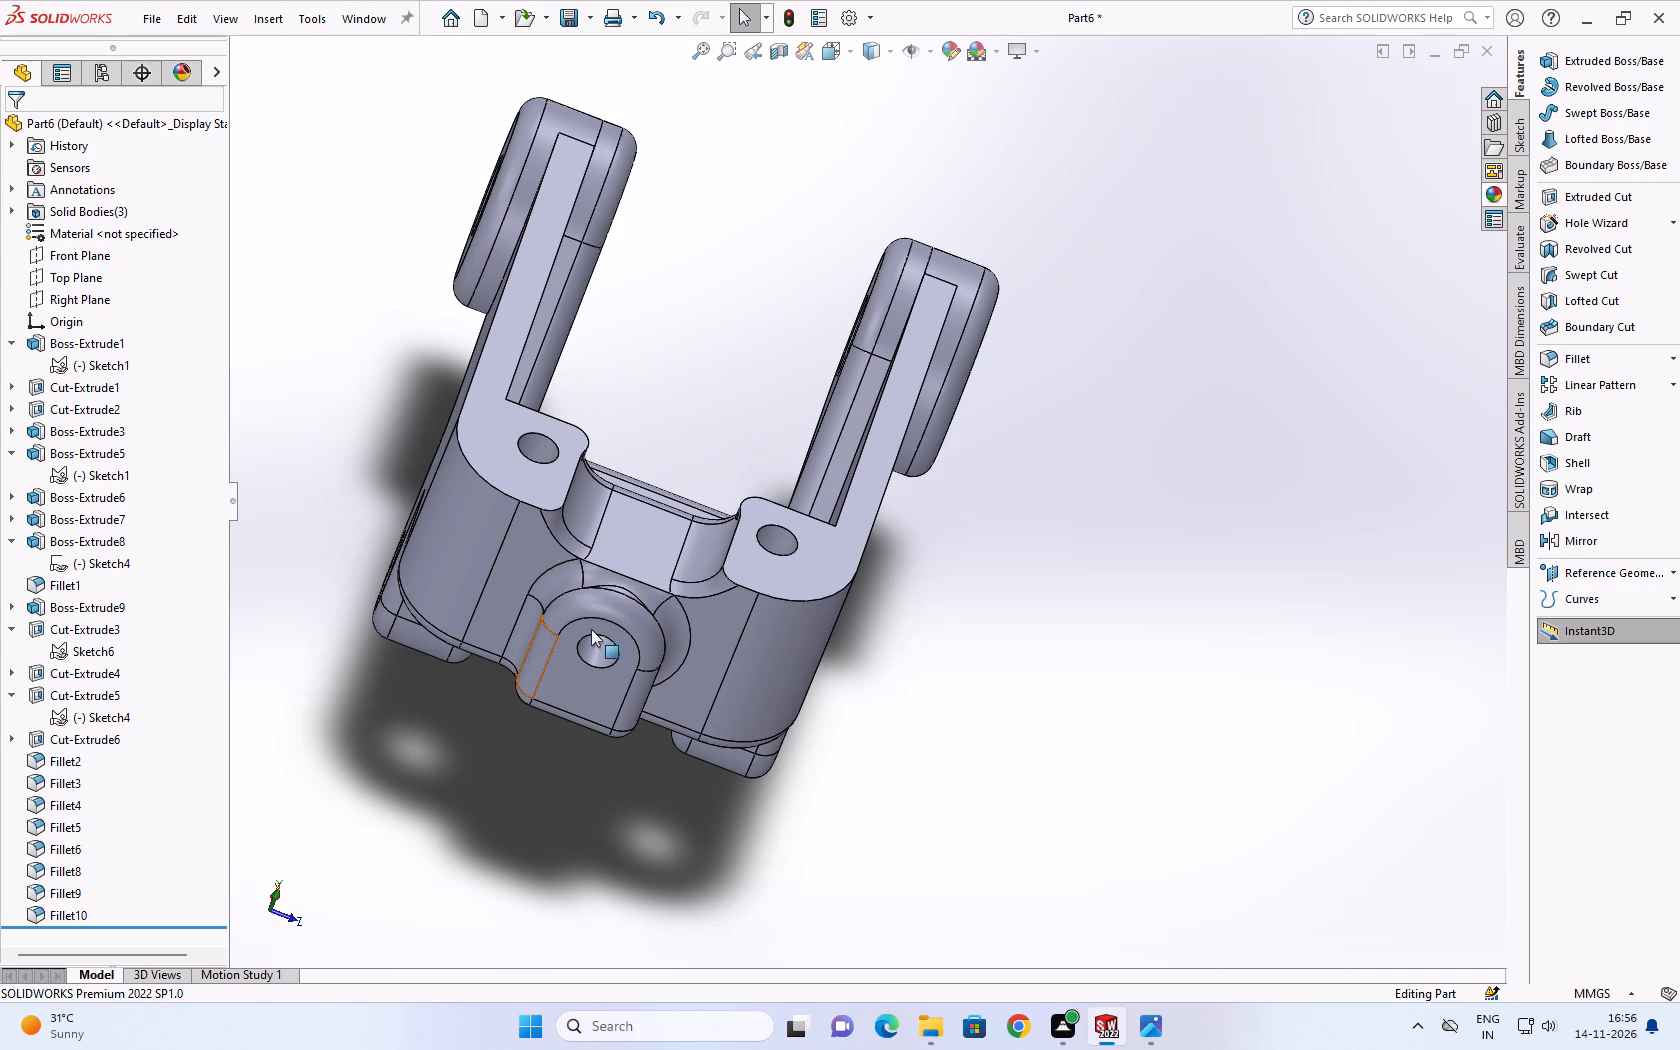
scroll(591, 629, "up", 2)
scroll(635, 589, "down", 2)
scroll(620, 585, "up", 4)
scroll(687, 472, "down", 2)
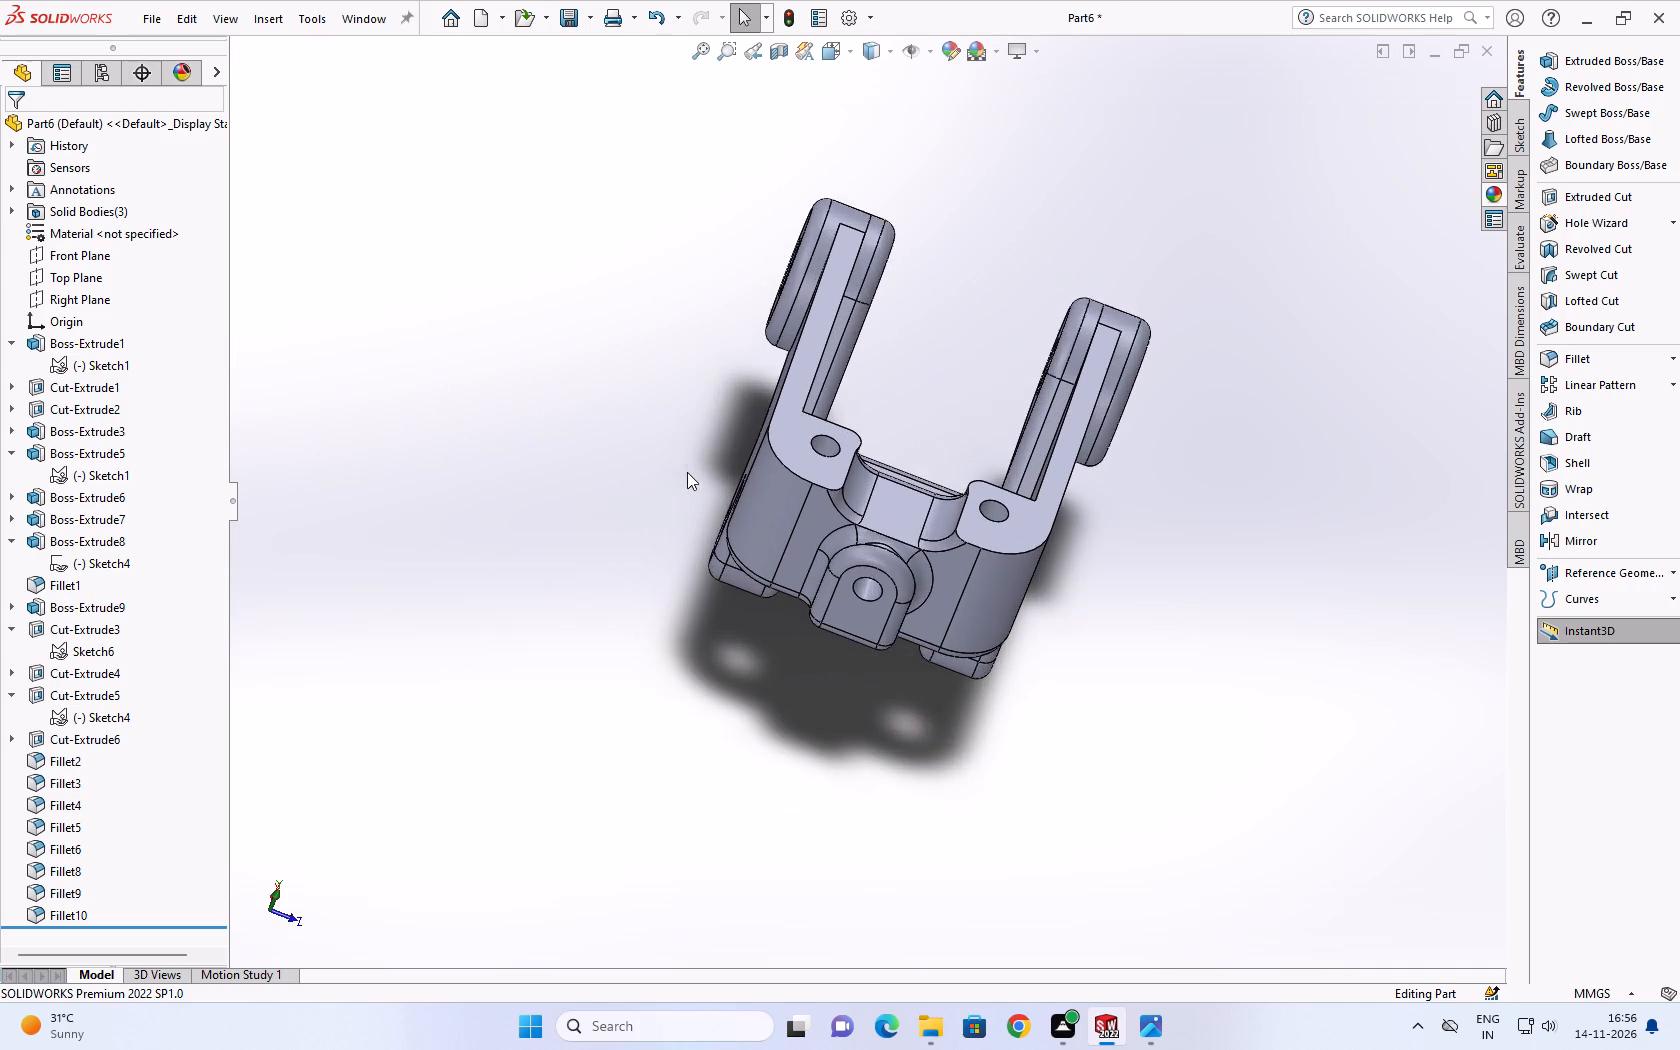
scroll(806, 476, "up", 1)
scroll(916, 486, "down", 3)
Inspect the clevis block from above and below, including the fillet along the rear wall's notch between the two holes.
middle_click_drag(916, 486, 904, 593)
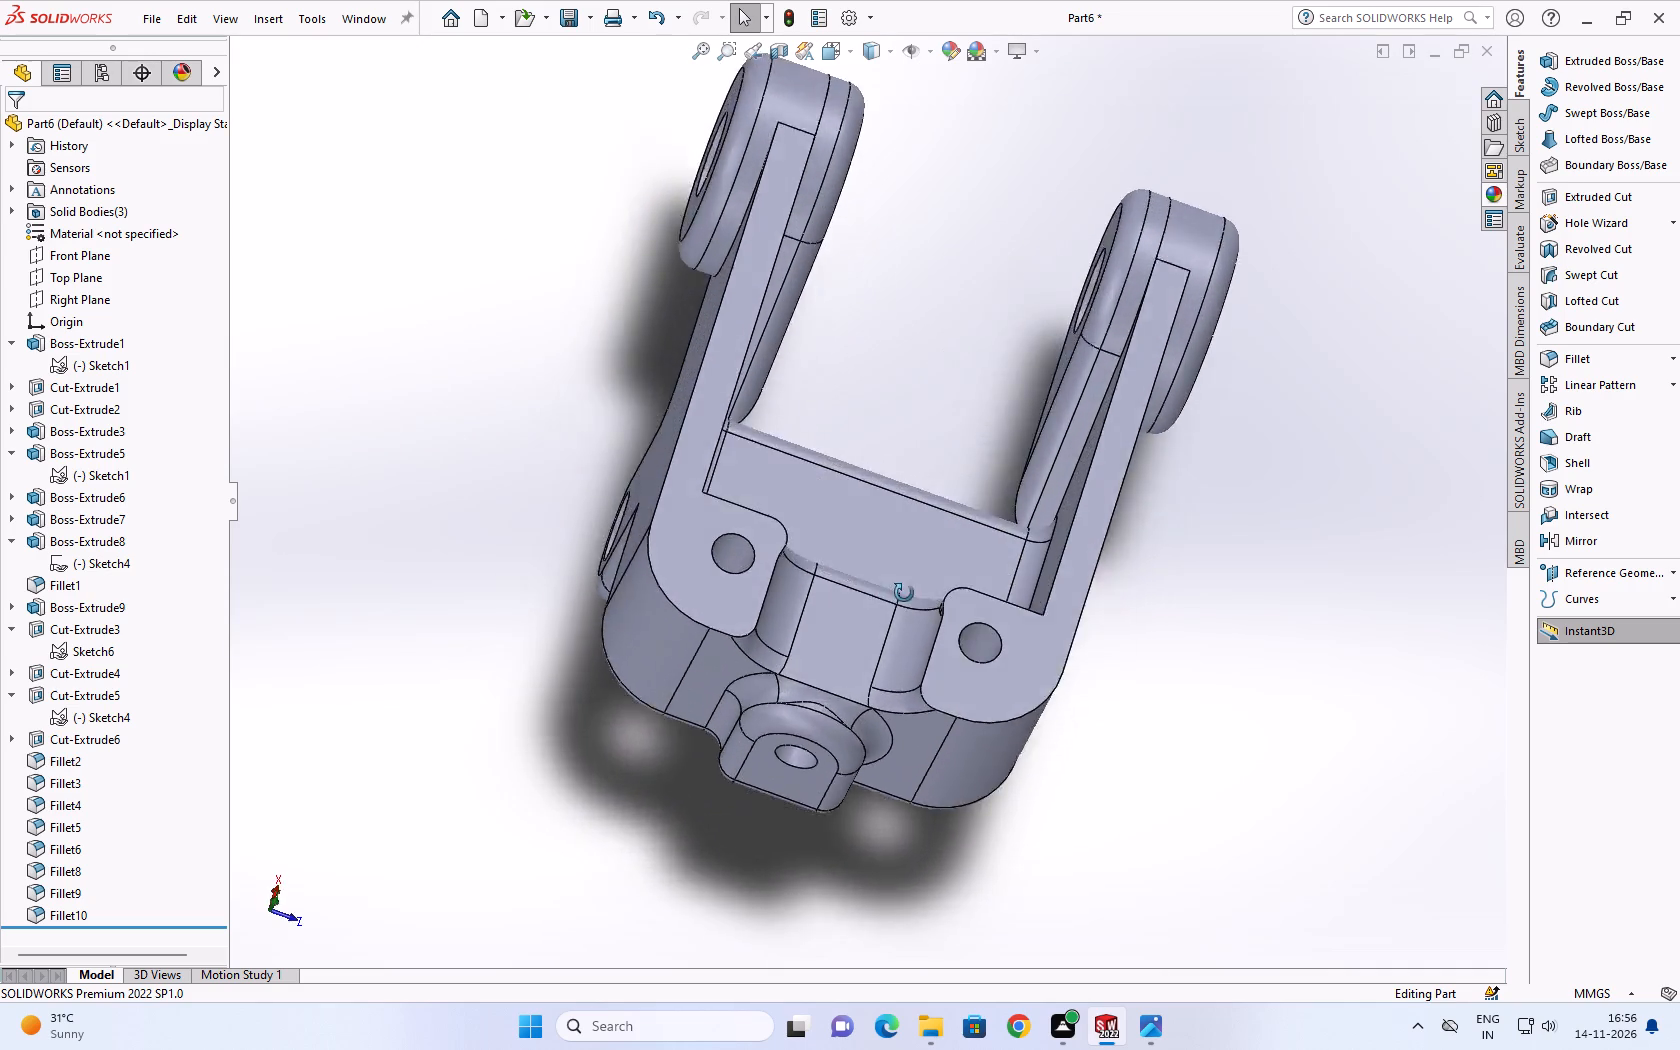
middle_click_drag(904, 593, 1438, 496)
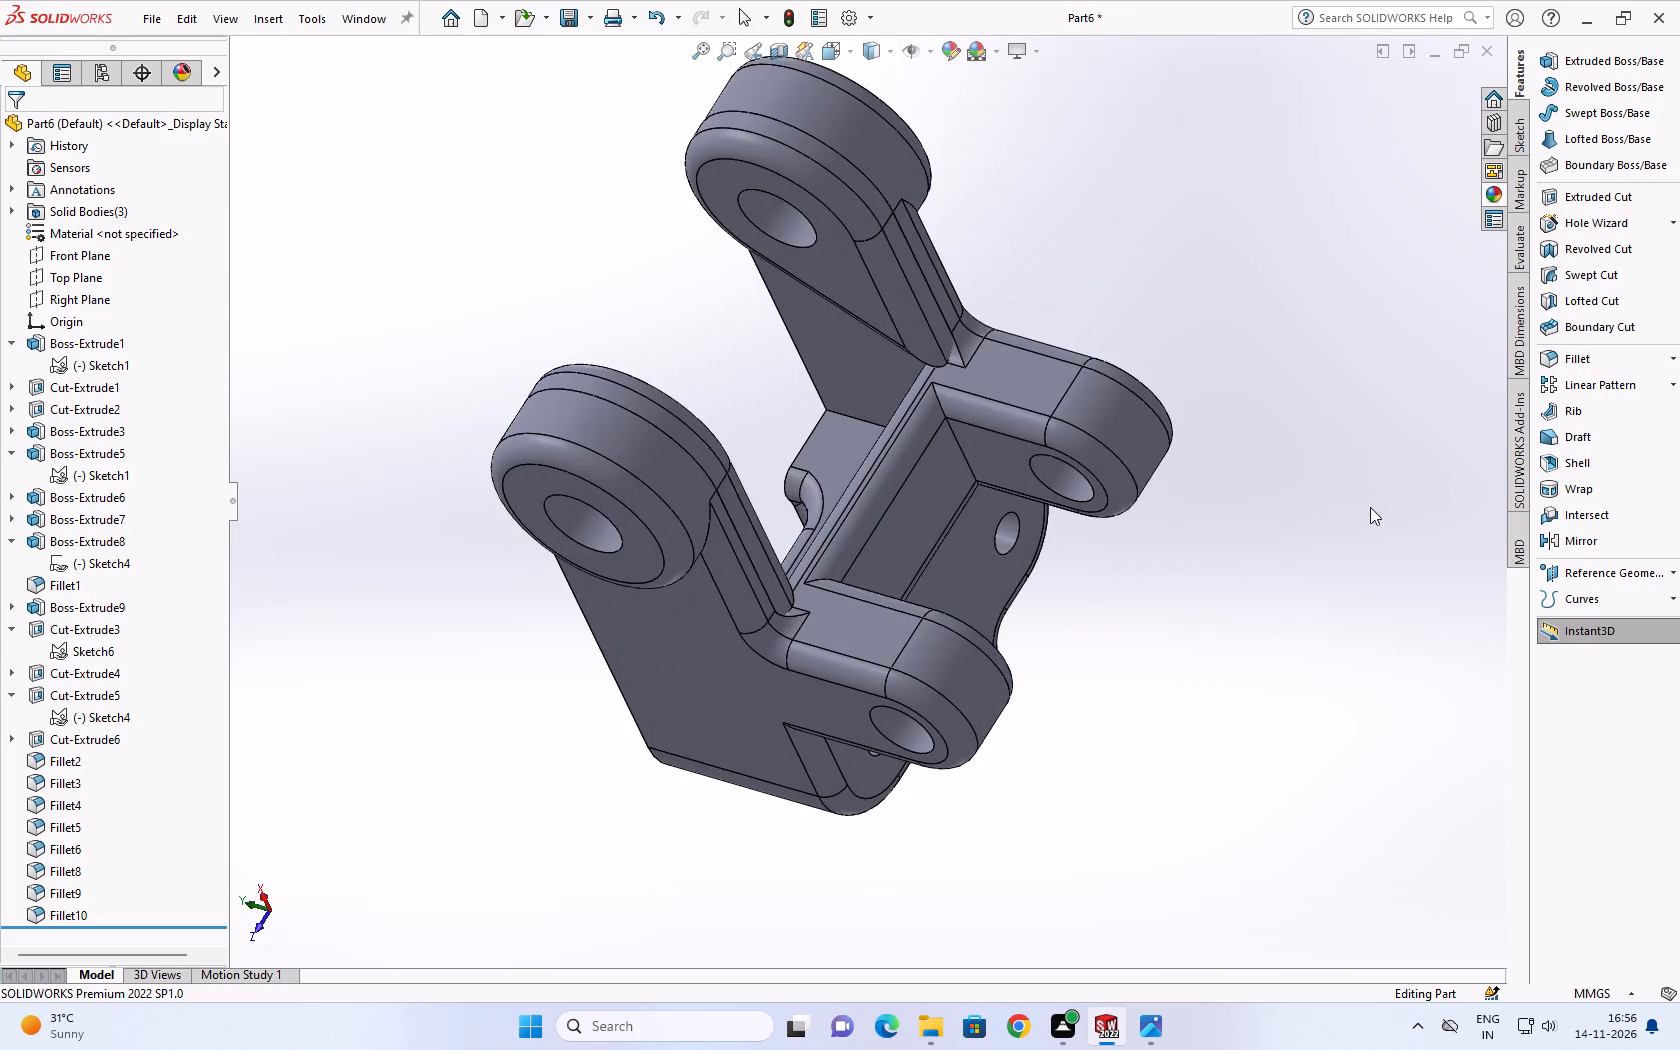
middle_click_drag(765, 593, 1207, 397)
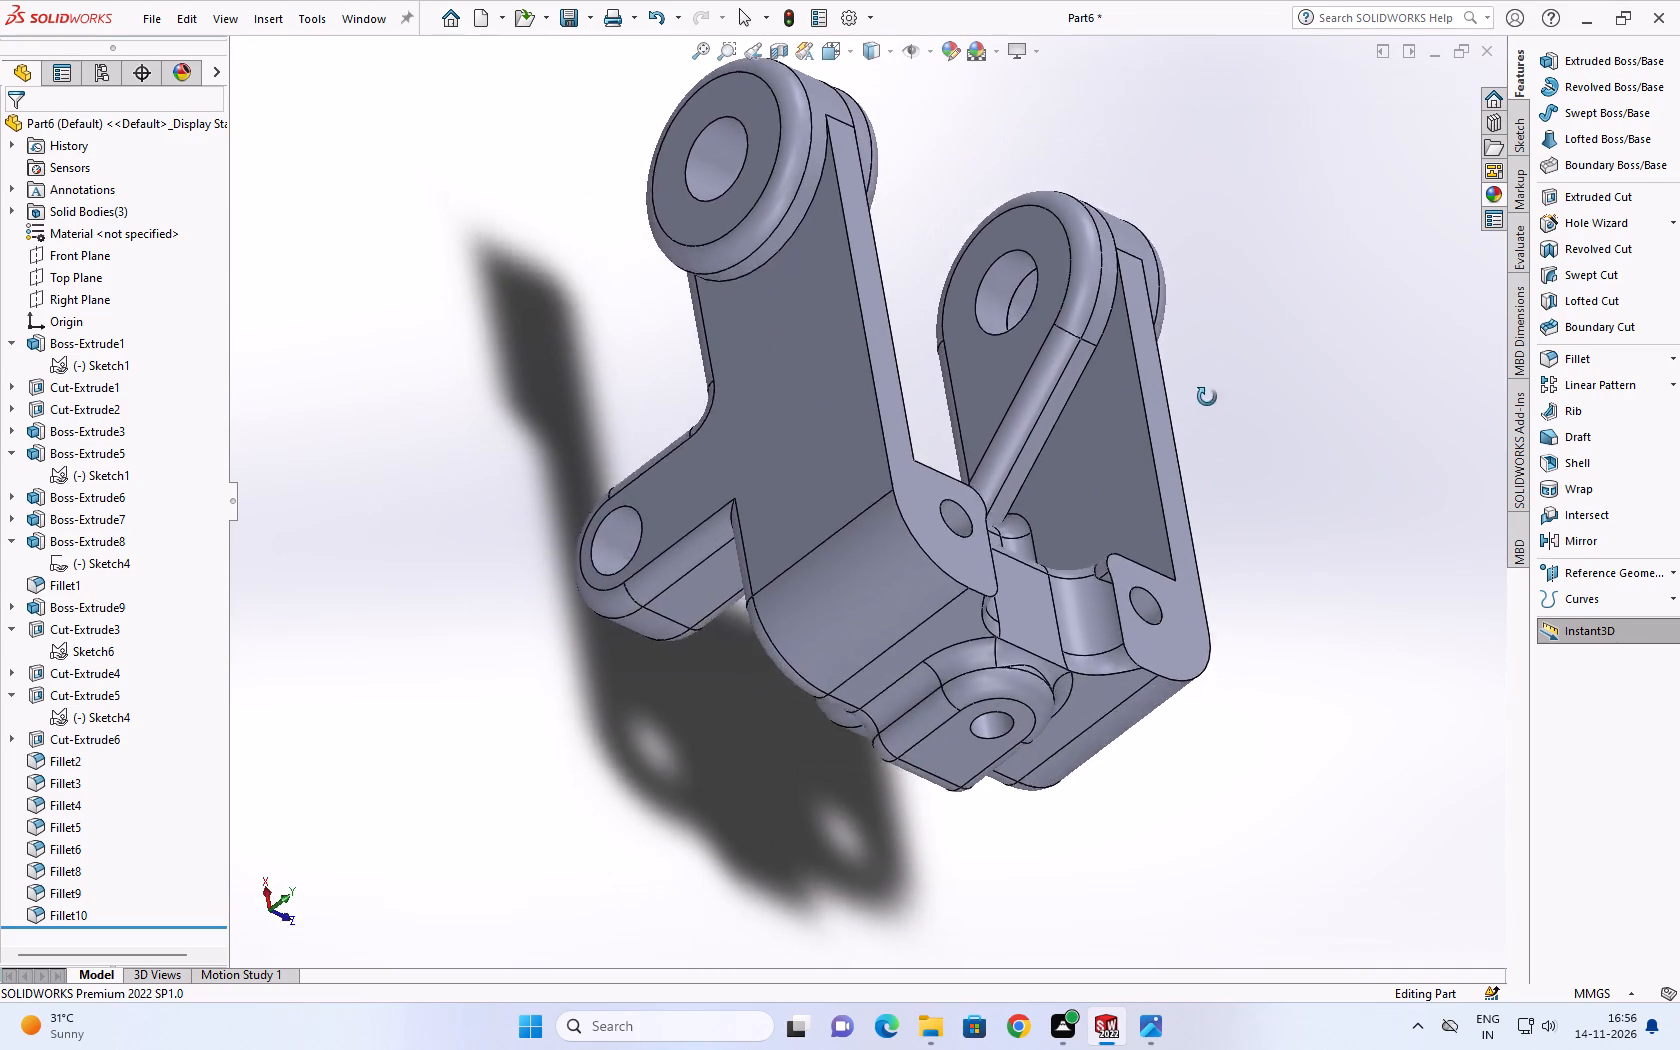
middle_click_drag(1207, 397, 1120, 350)
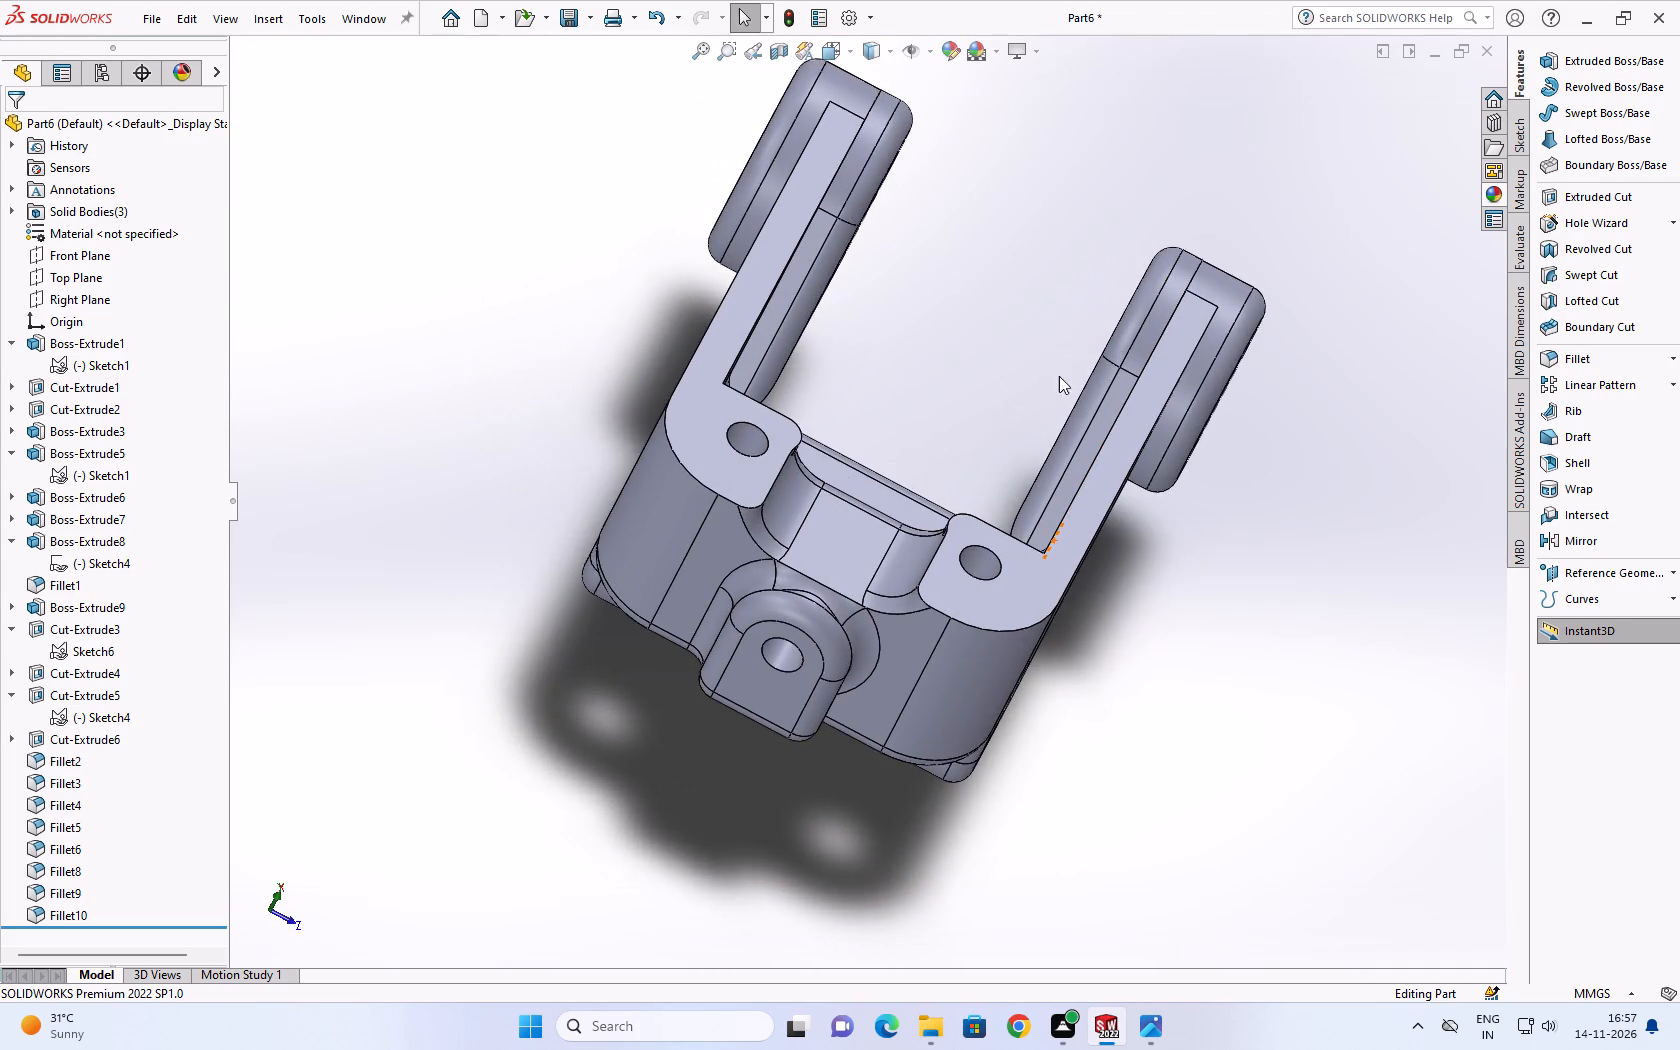
scroll(954, 513, "up", 1)
scroll(954, 513, "down", 2)
middle_click_drag(954, 513, 960, 483)
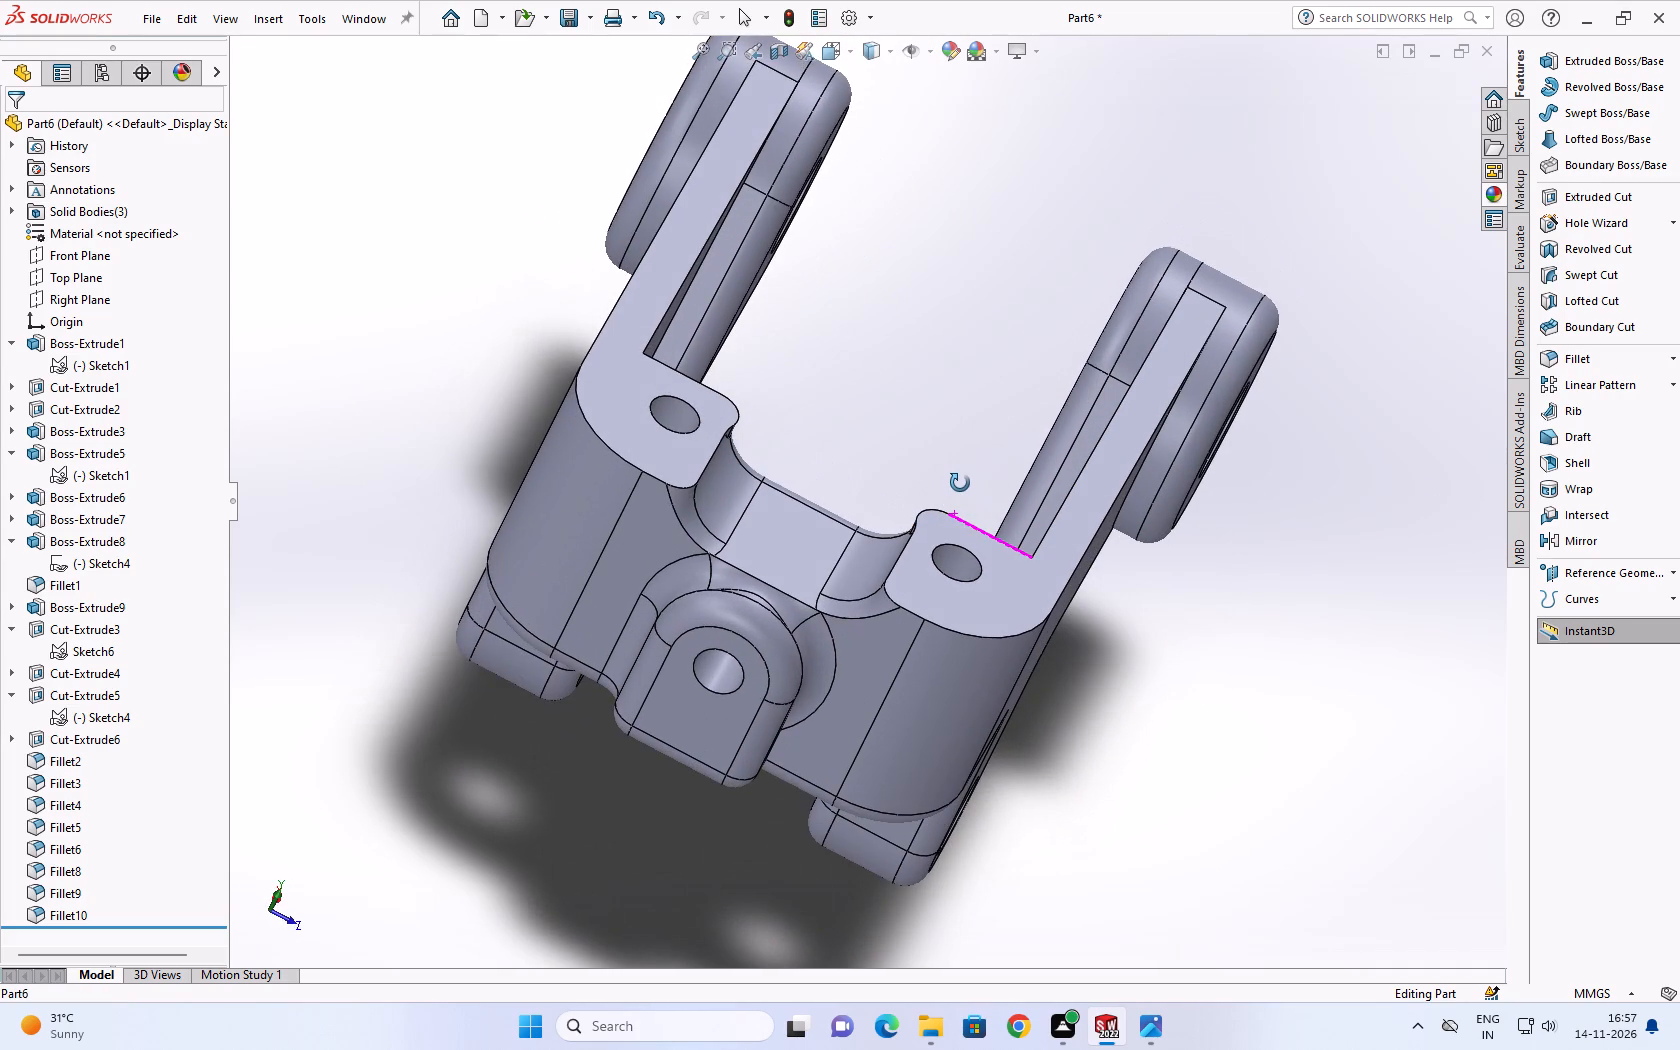
middle_click_drag(960, 483, 959, 482)
left_click(814, 504)
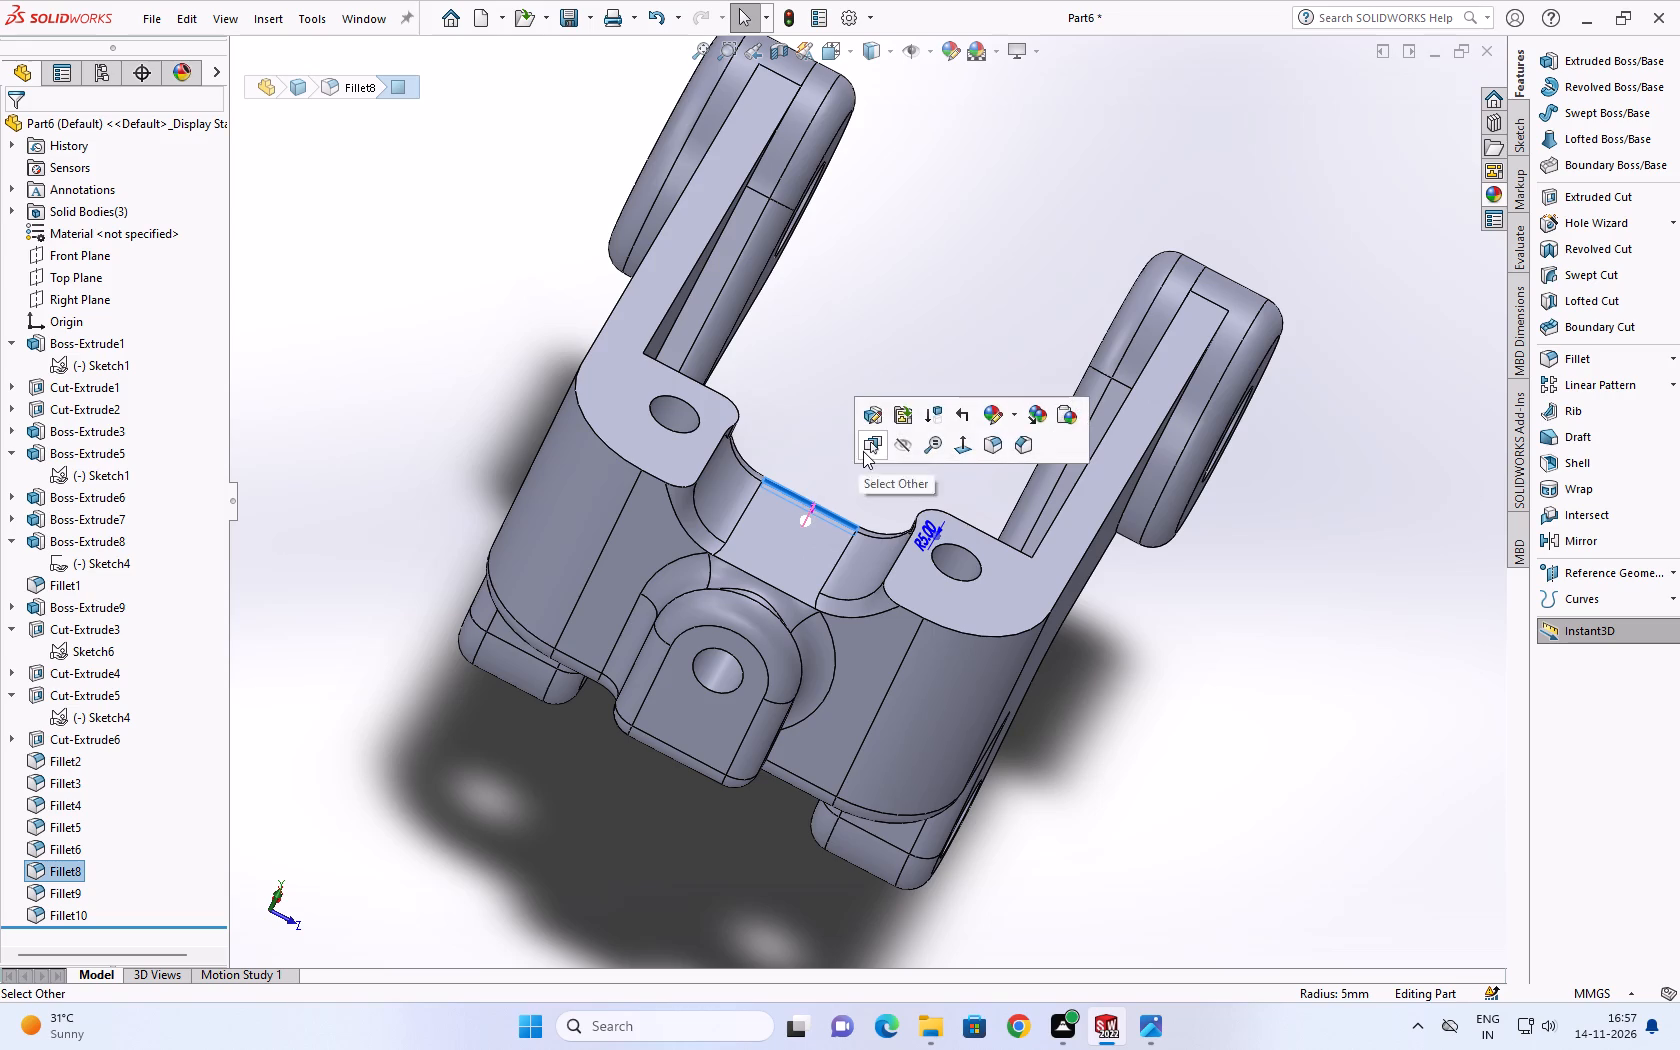
left_click(814, 433)
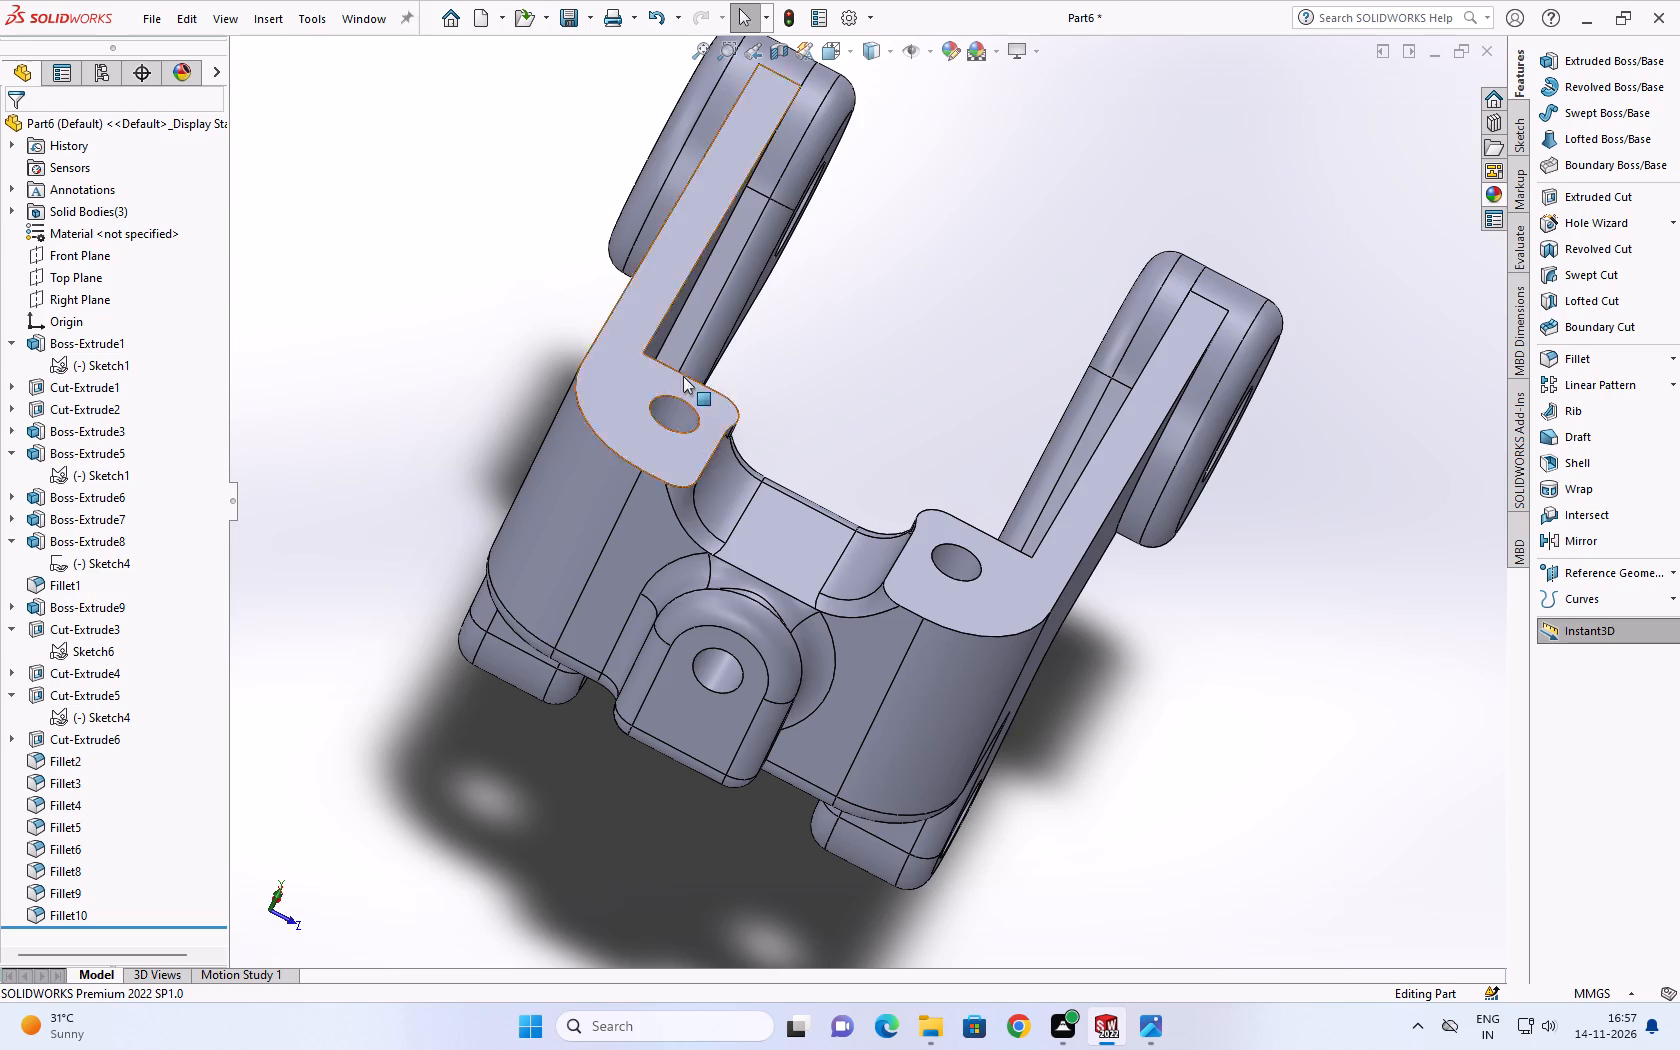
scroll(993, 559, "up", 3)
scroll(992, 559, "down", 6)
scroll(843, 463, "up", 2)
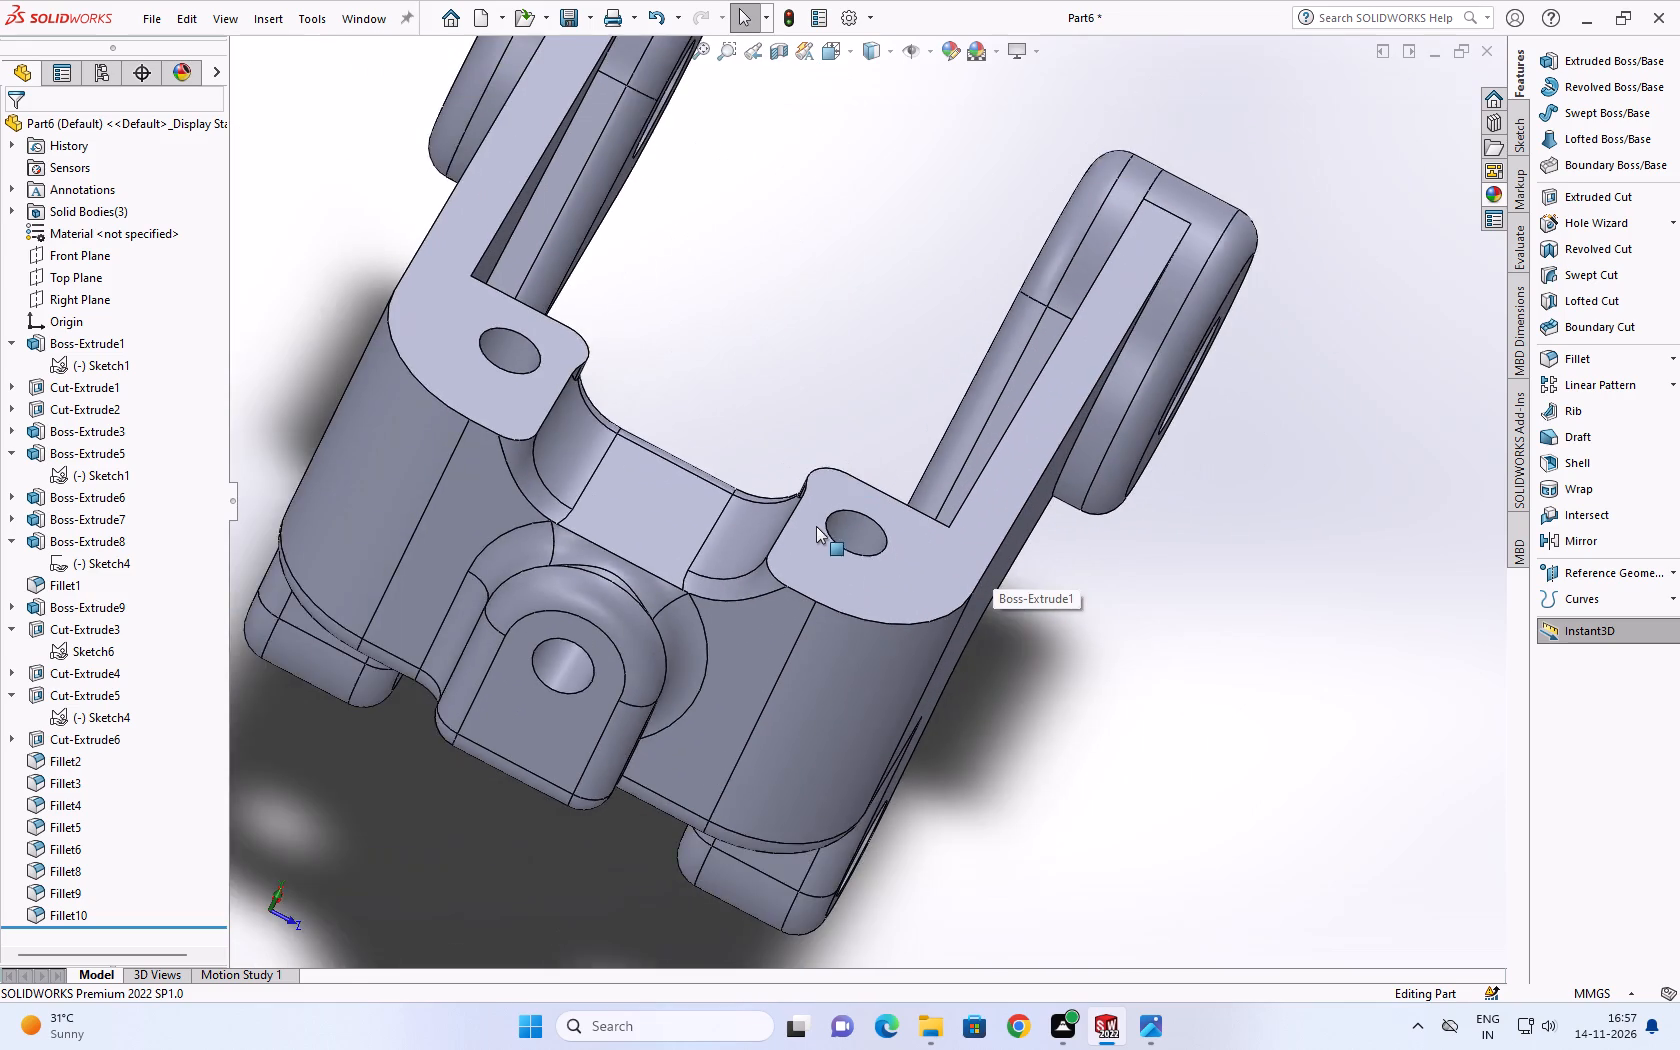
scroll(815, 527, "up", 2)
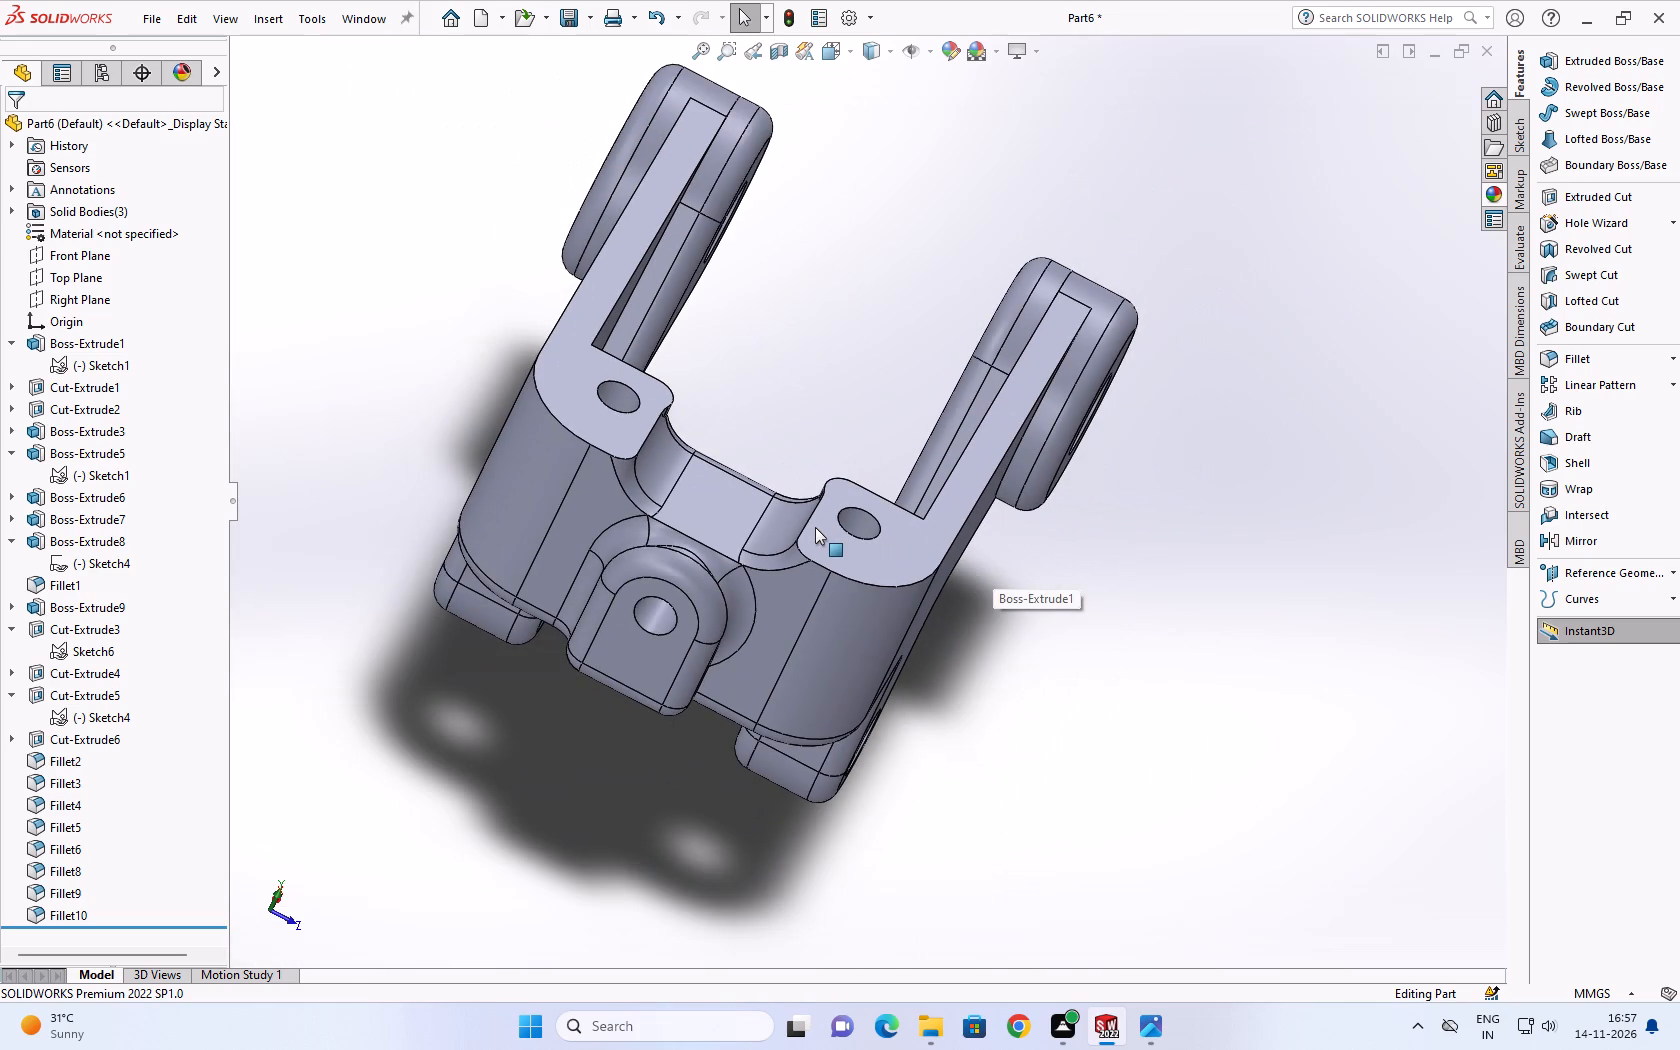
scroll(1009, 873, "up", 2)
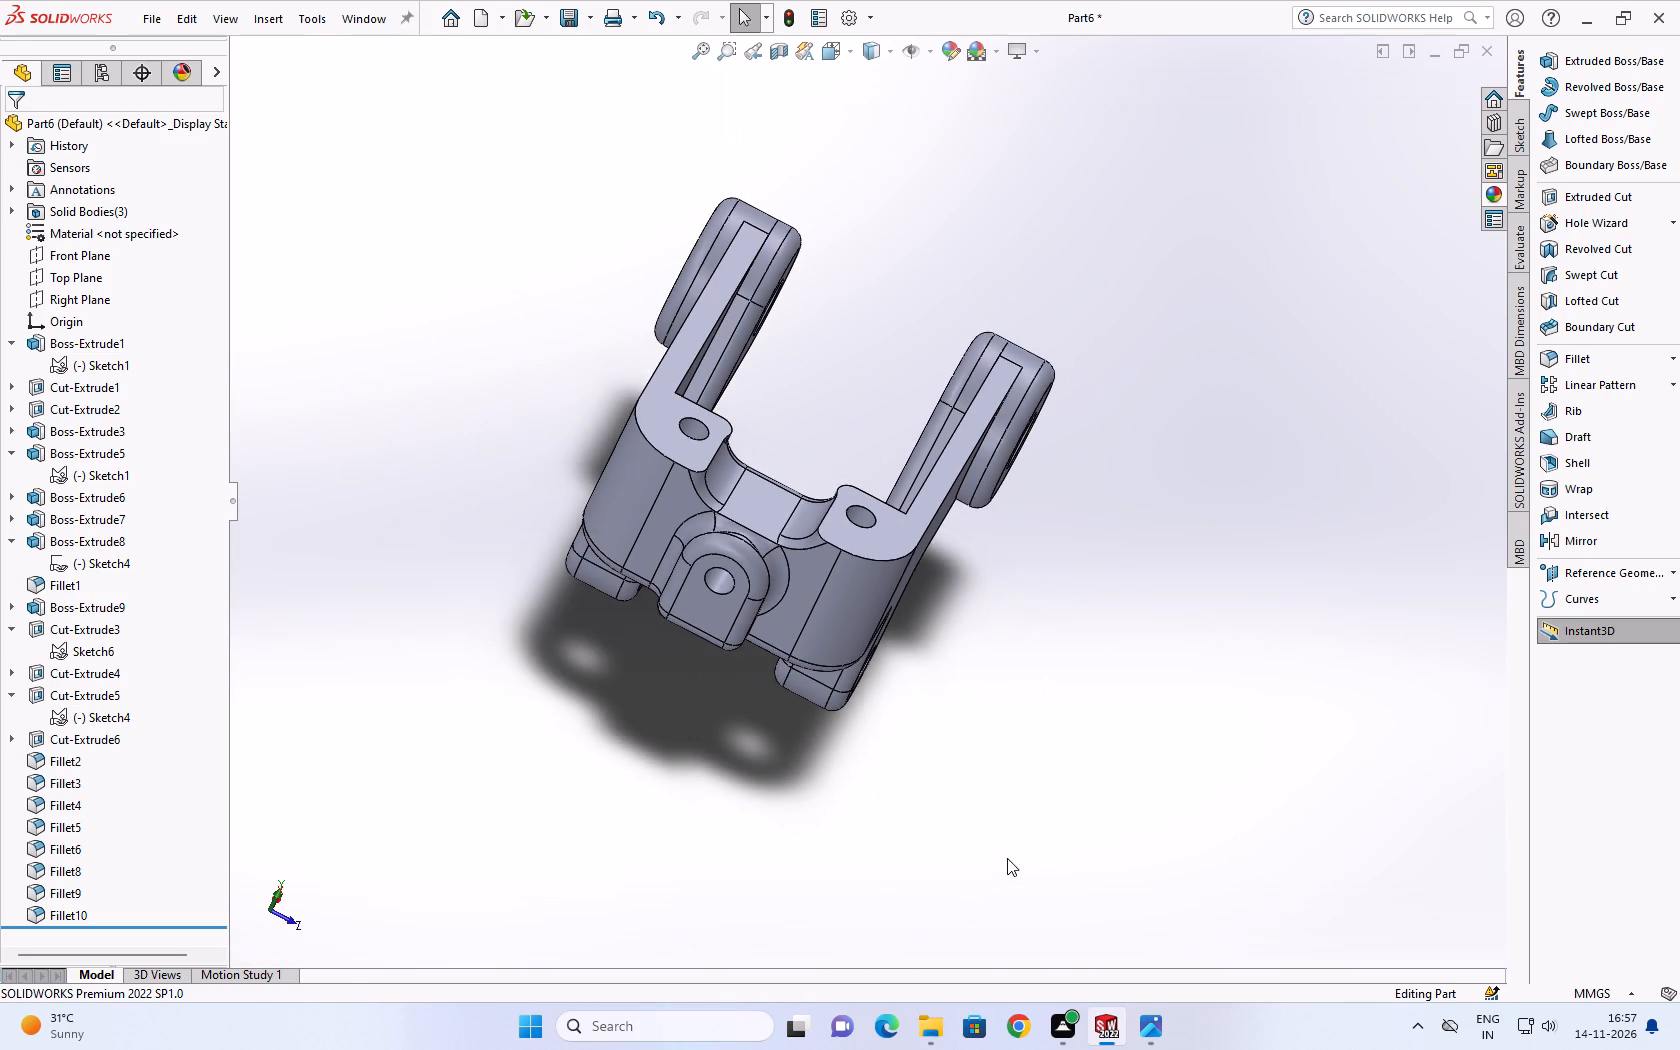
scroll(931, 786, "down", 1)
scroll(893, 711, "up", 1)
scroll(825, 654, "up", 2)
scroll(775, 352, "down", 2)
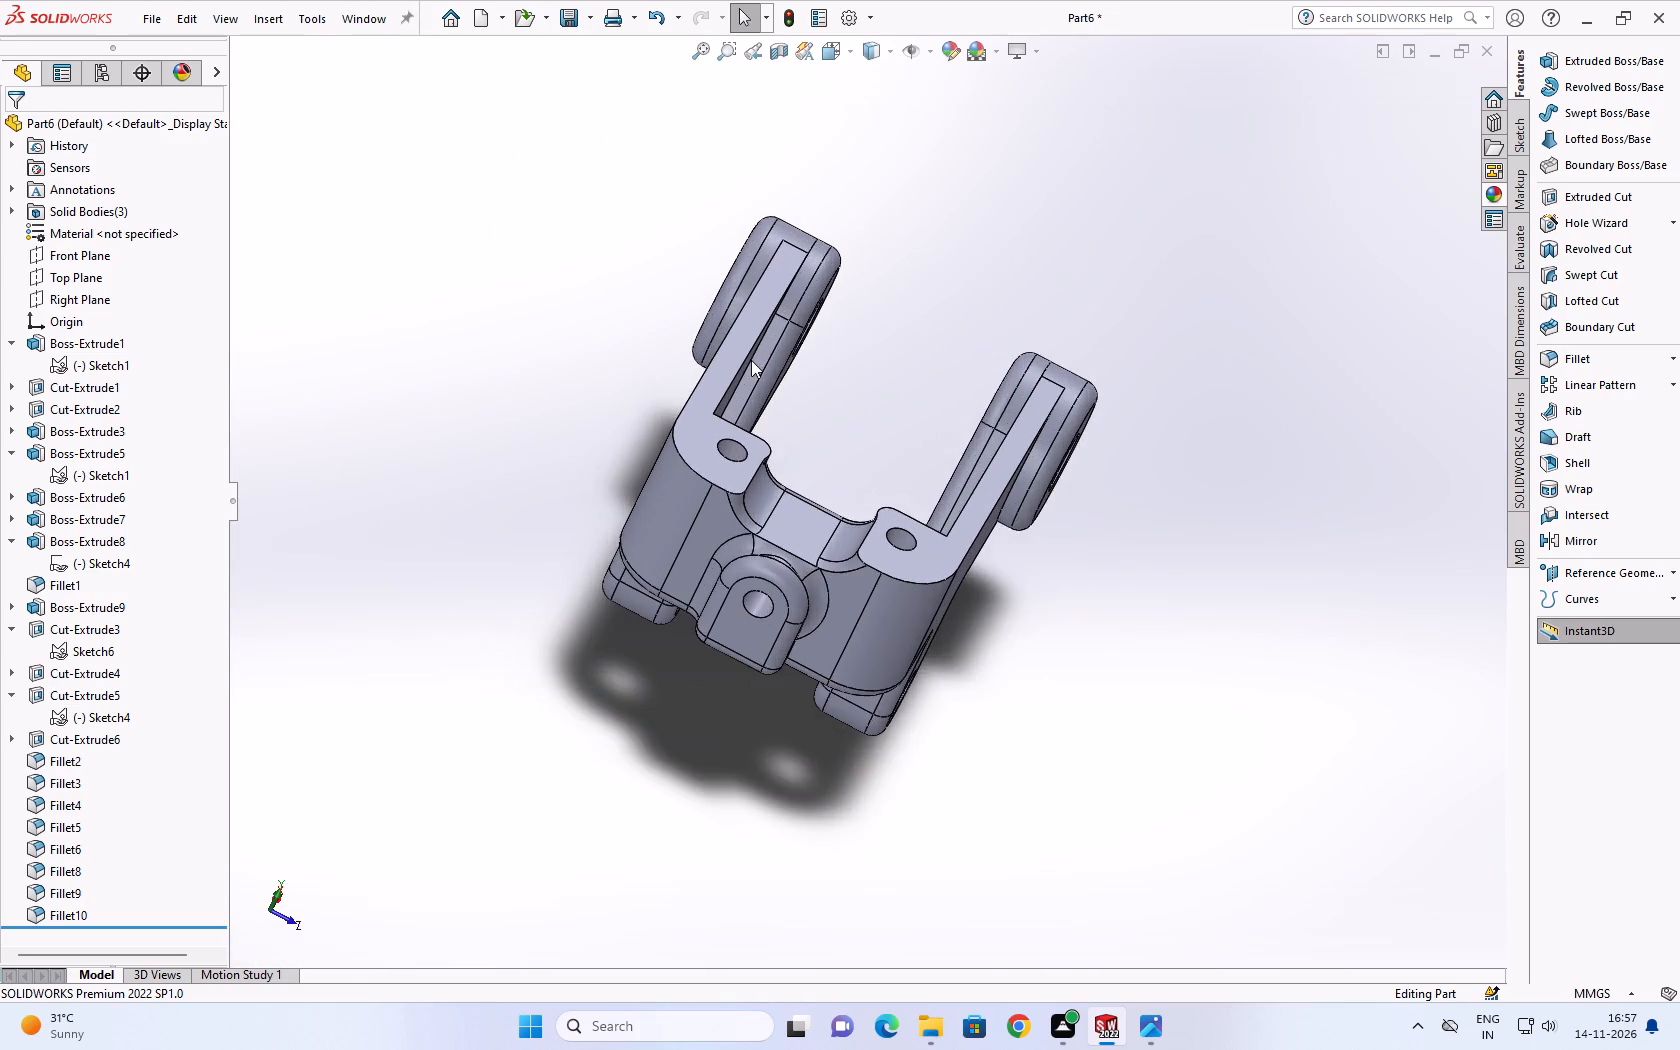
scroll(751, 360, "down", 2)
Examine the pocket corner where the fork arm's inner face meets the rear wall, and the block's outer side.
middle_click_drag(751, 380, 672, 295)
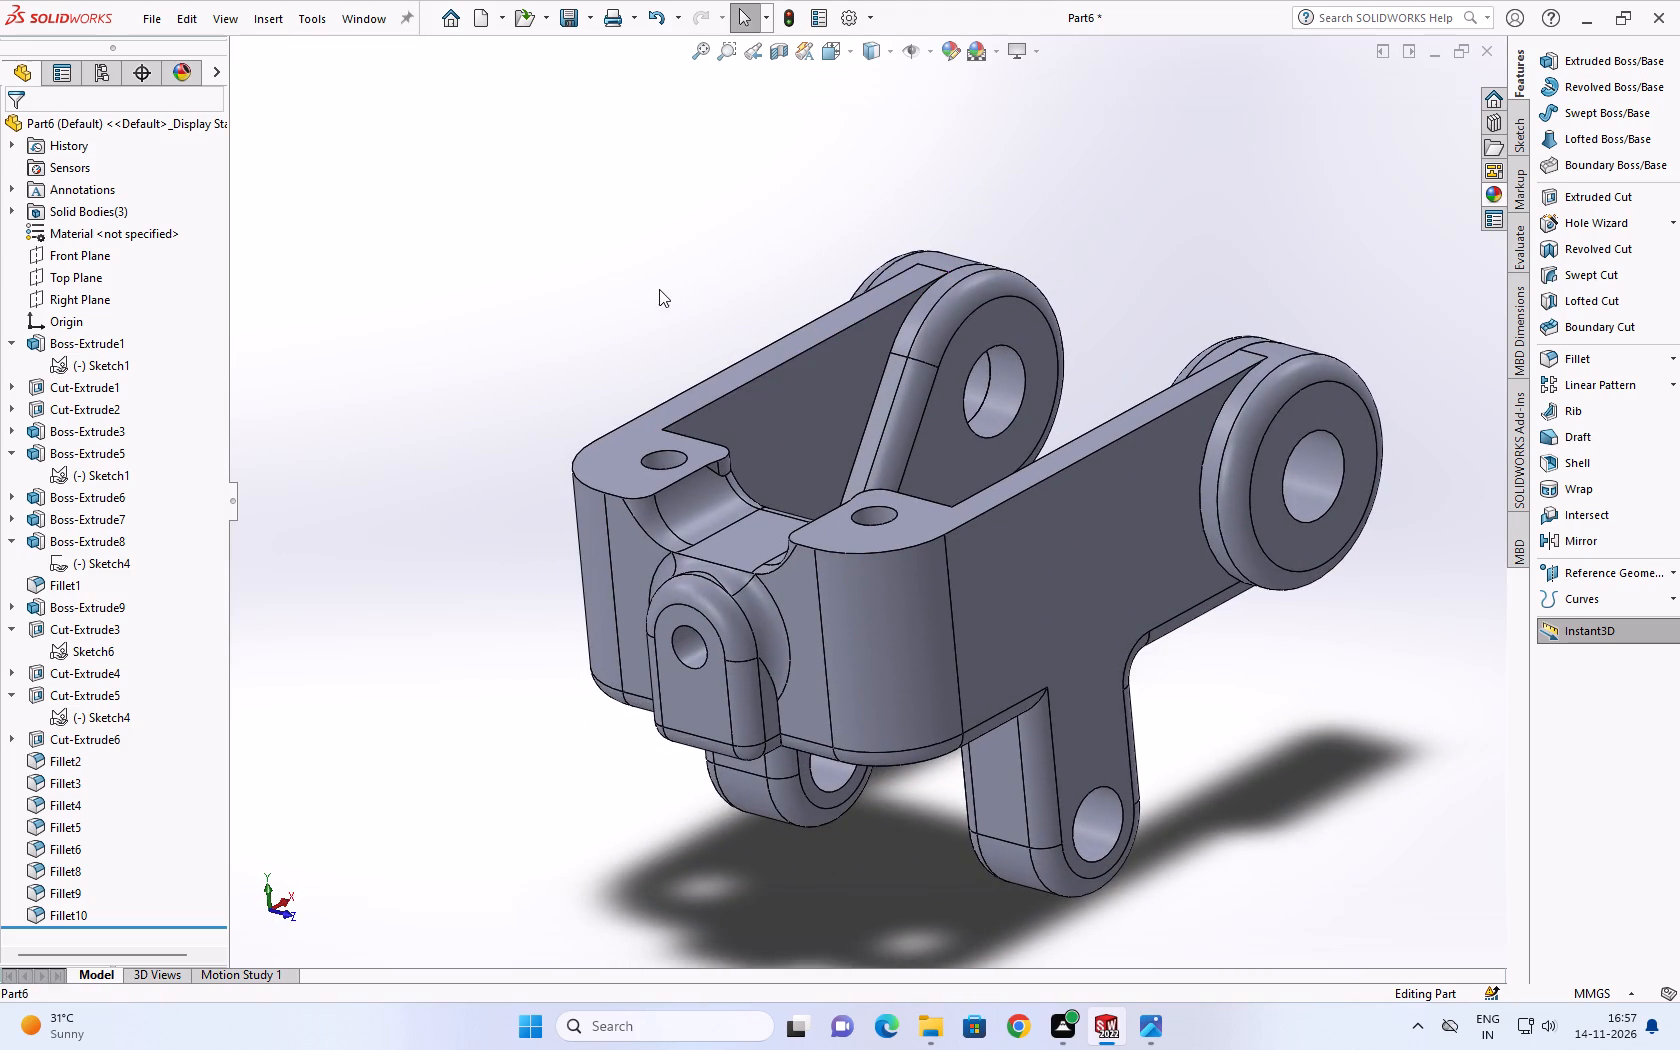
left_click(662, 282)
scroll(664, 287, "down", 1)
middle_click_drag(736, 384, 795, 496)
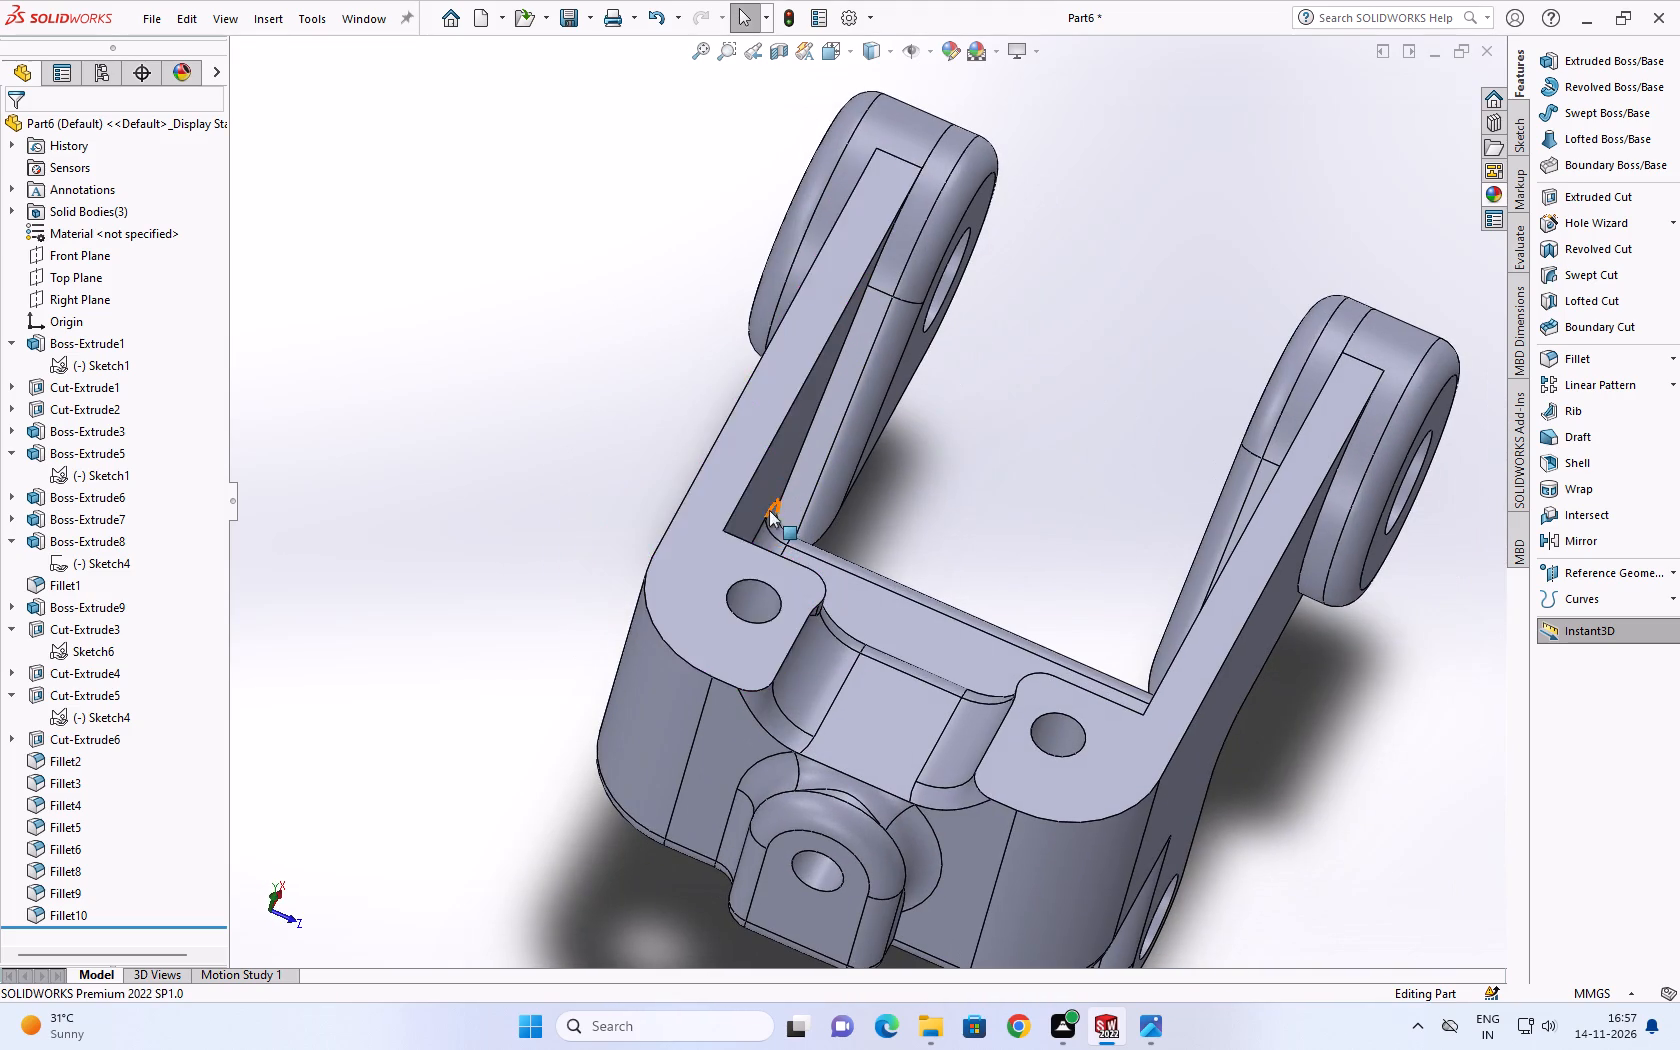
scroll(876, 611, "down", 2)
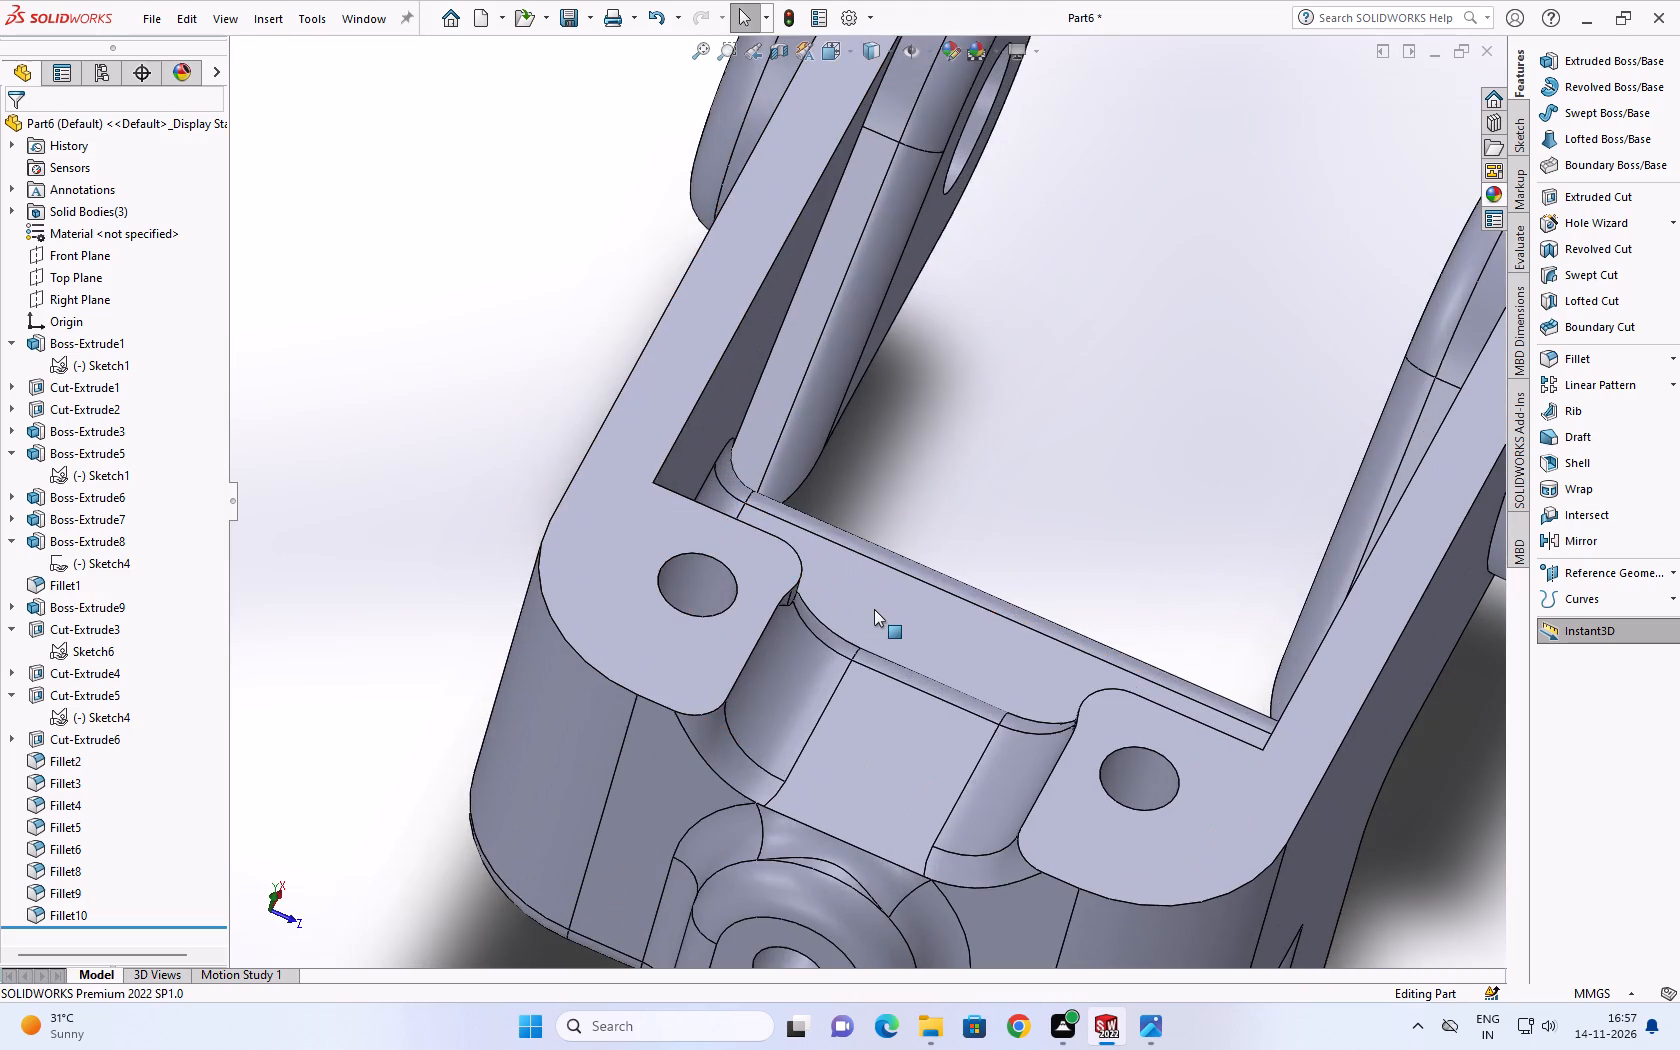
middle_click_drag(874, 609, 826, 483)
scroll(809, 490, "up", 3)
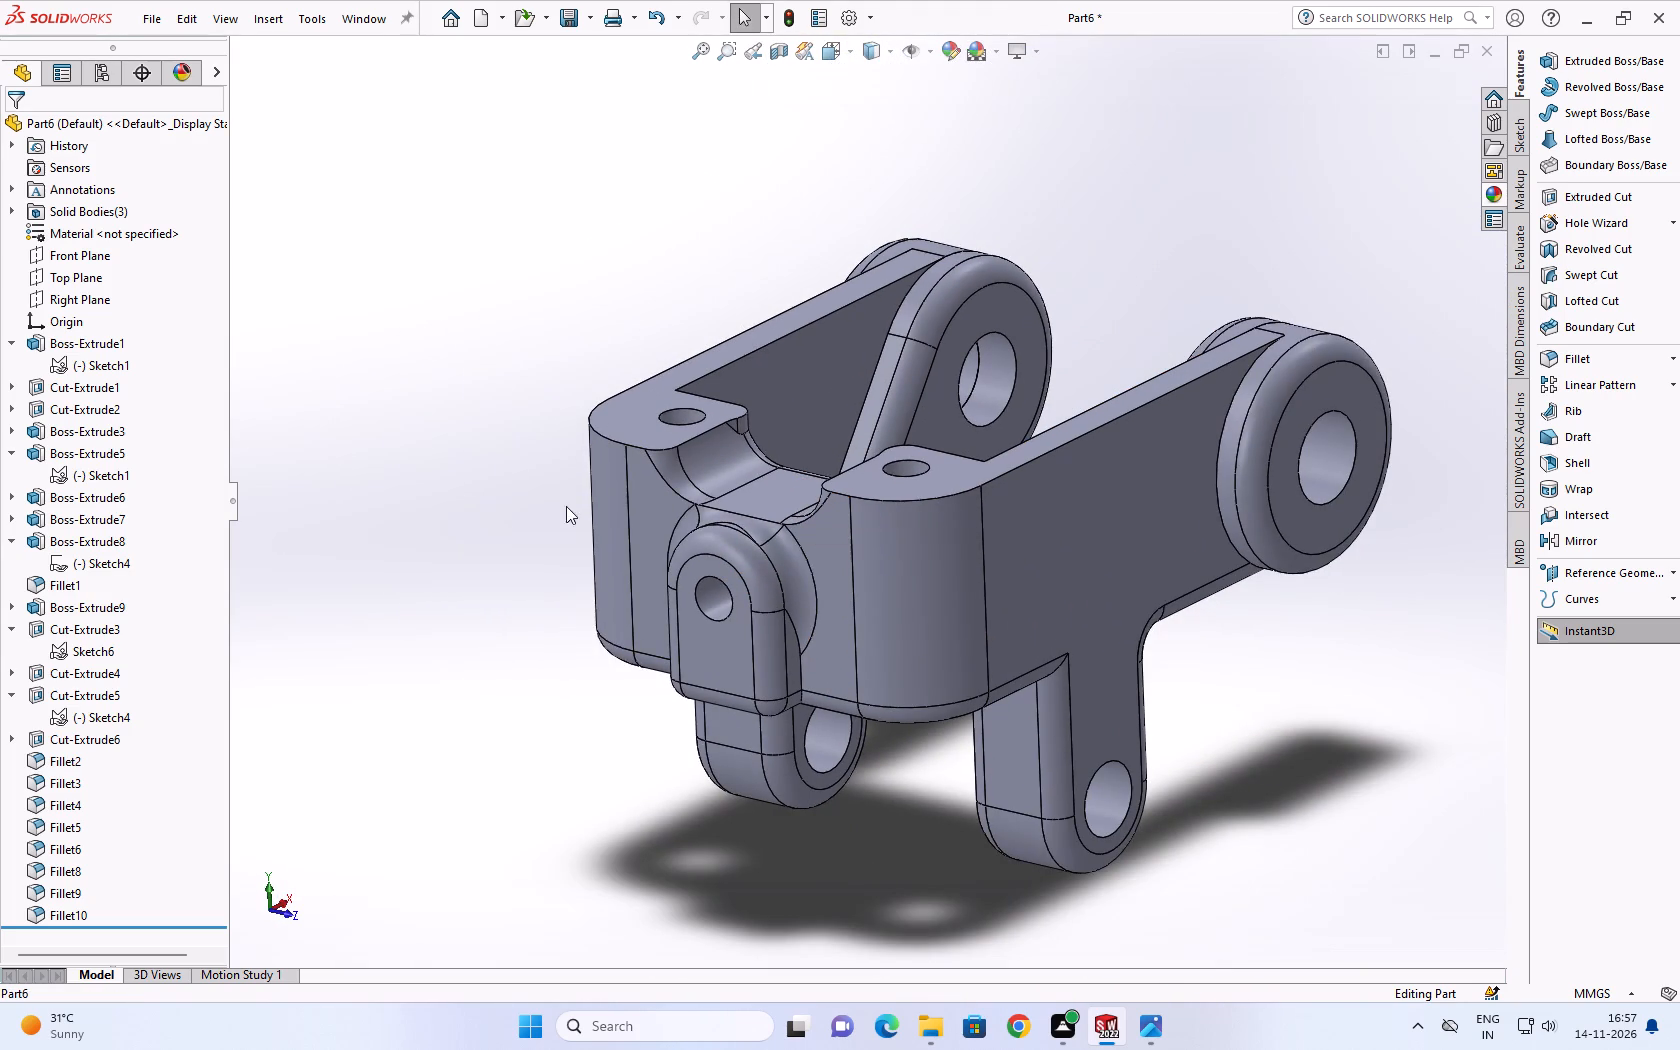
middle_click_drag(554, 452, 580, 468)
scroll(567, 450, "down", 1)
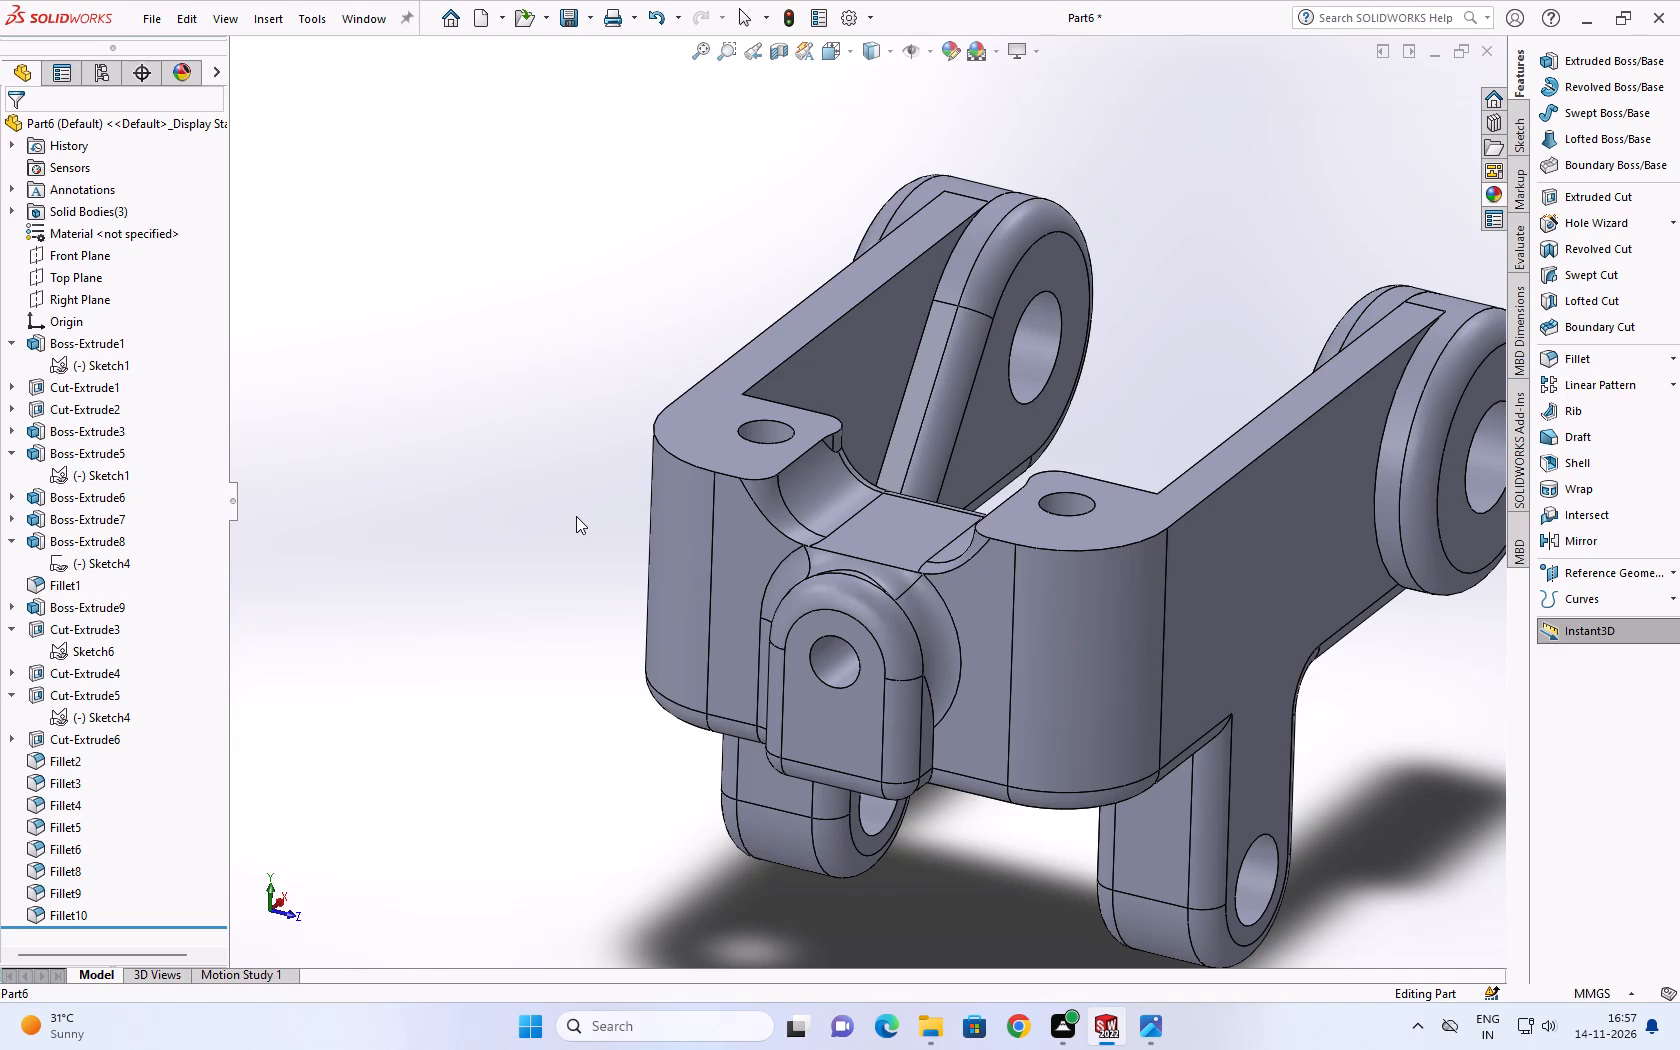
scroll(712, 771, "up", 1)
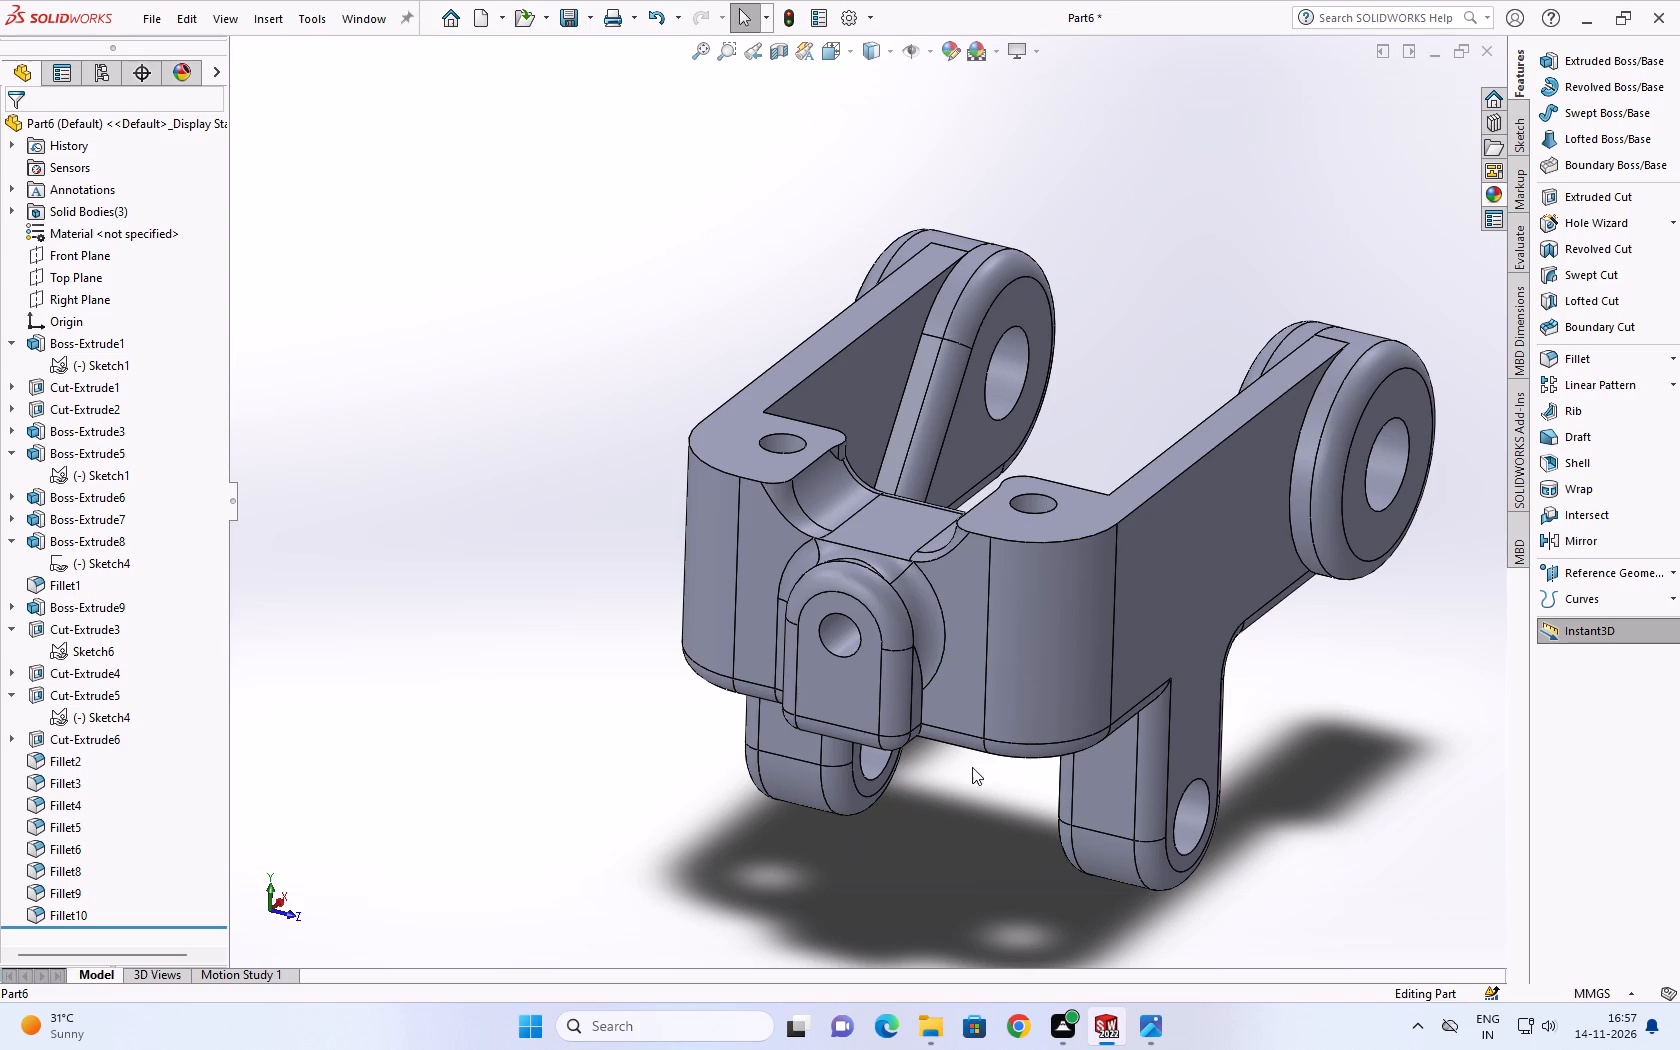
Check the flat rear faces on both sides of the eye lug and the vertical edge at the rounded corner.
scroll(986, 731, "up", 1)
scroll(1013, 641, "down", 3)
scroll(916, 678, "down", 1)
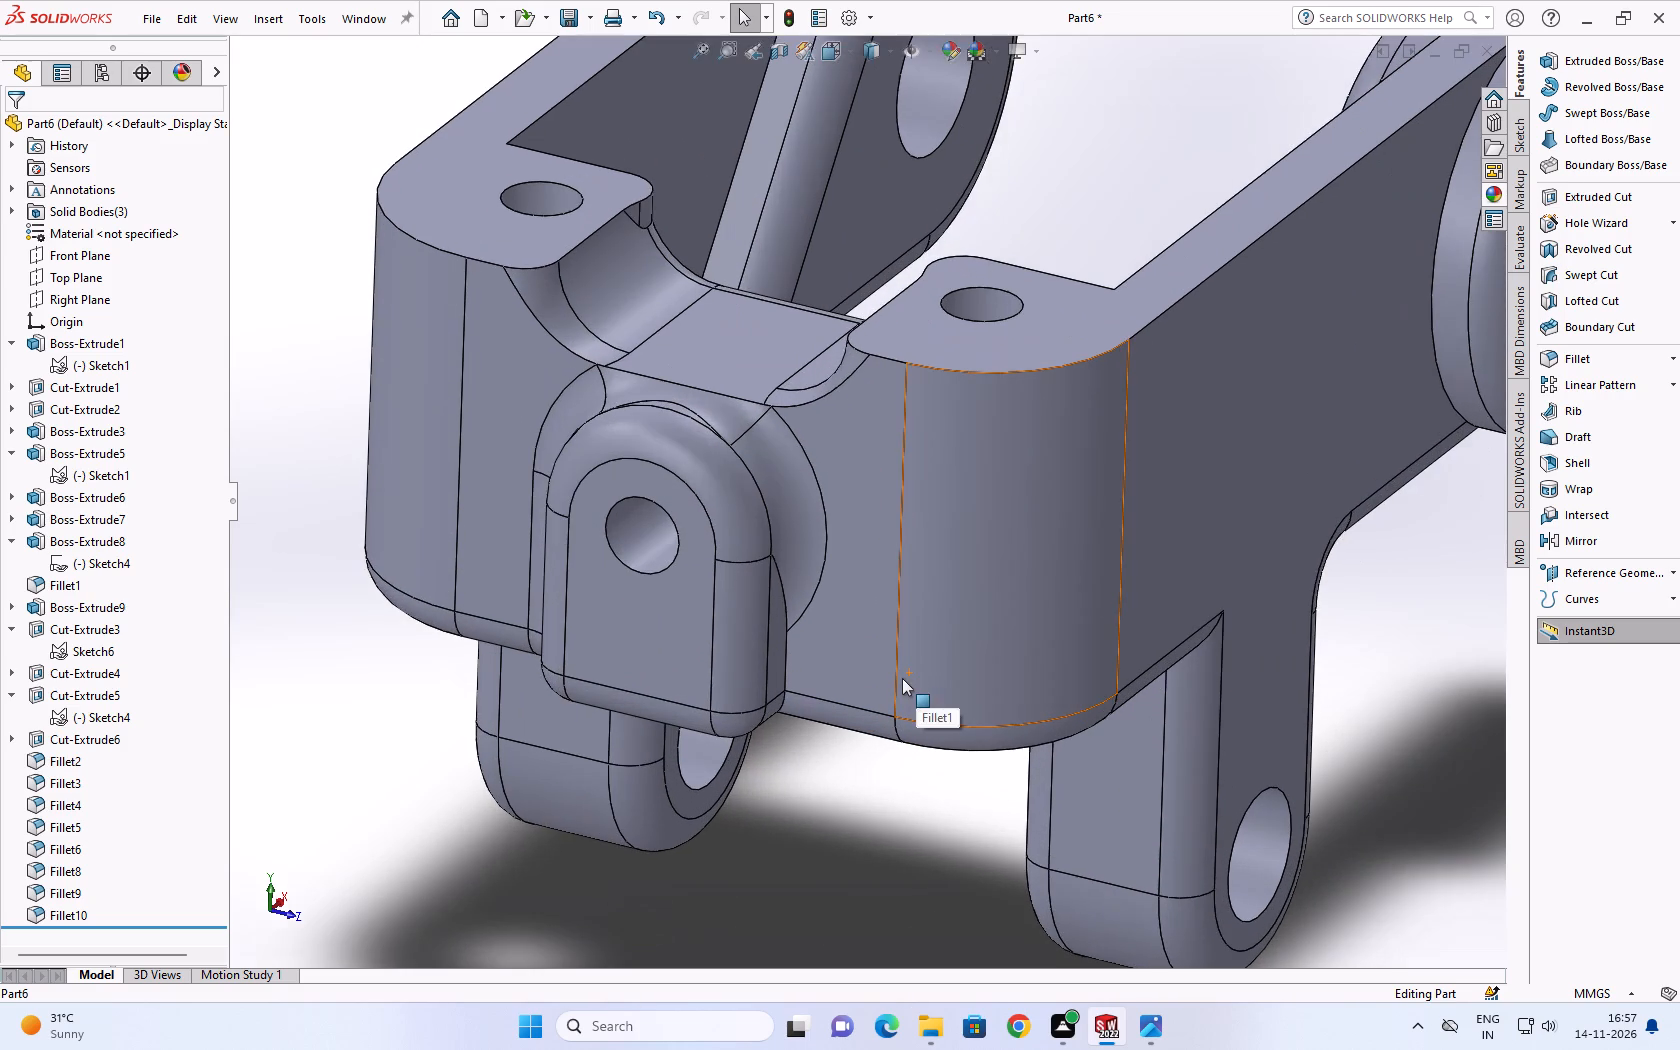
scroll(896, 678, "down", 2)
left_click(892, 686)
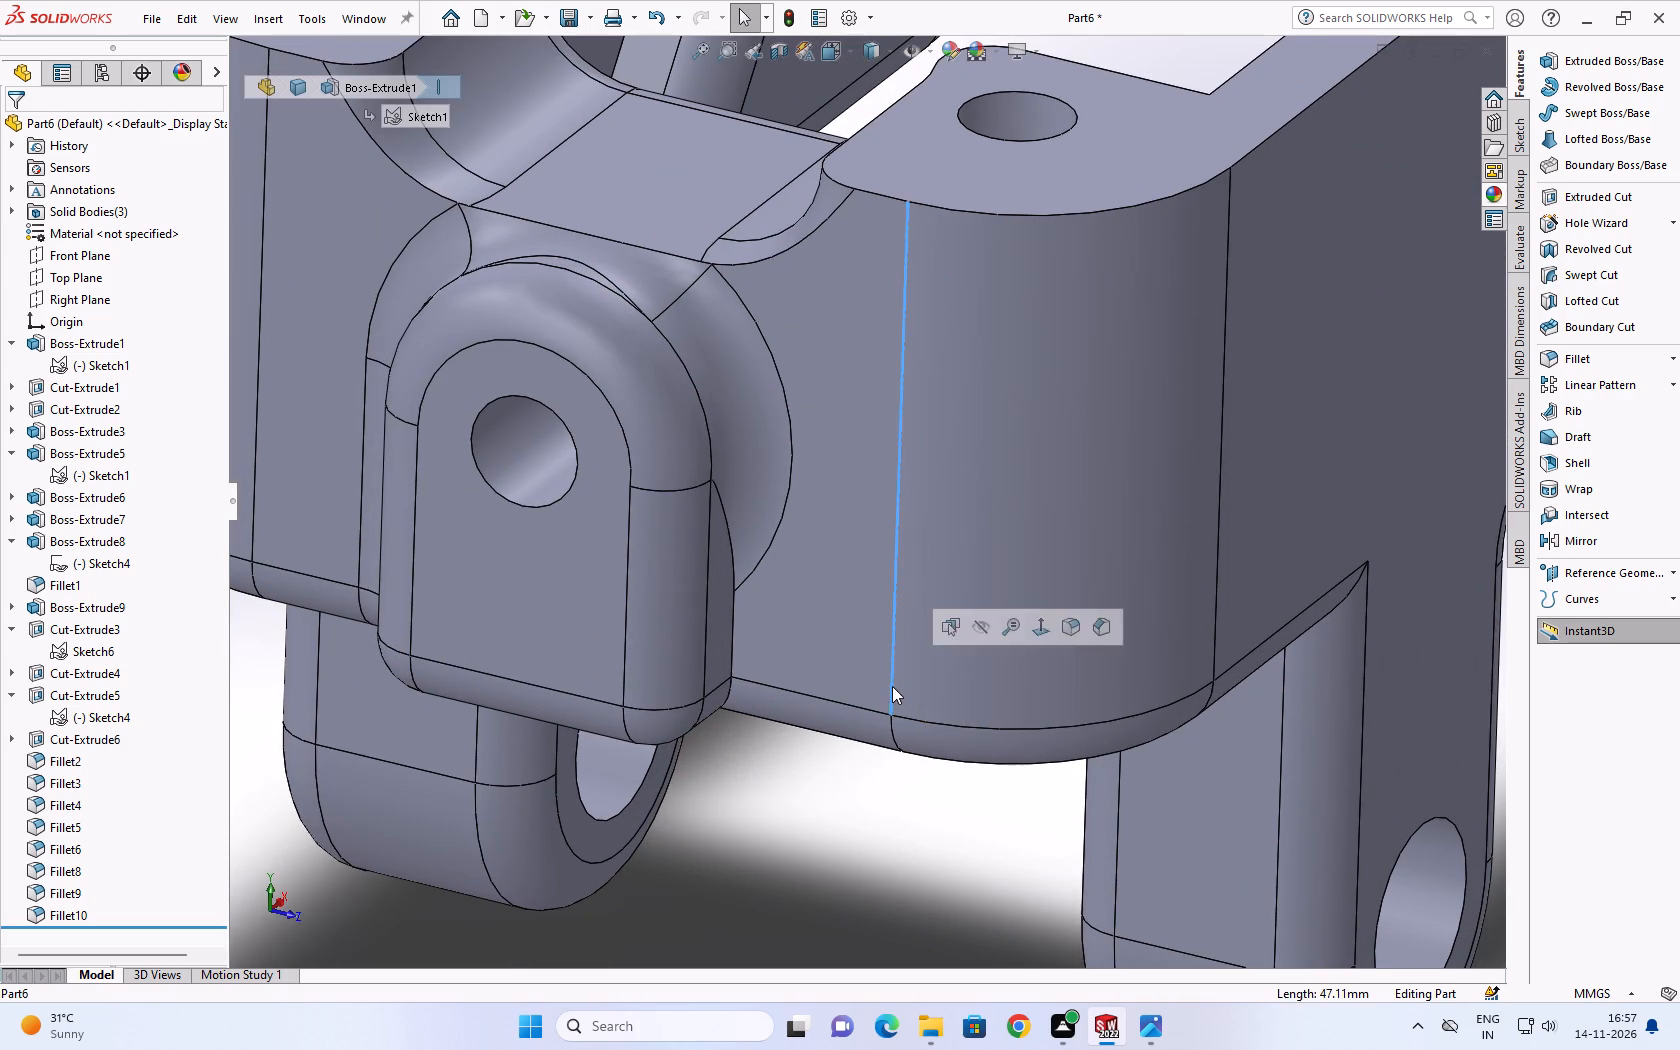
left_click(952, 827)
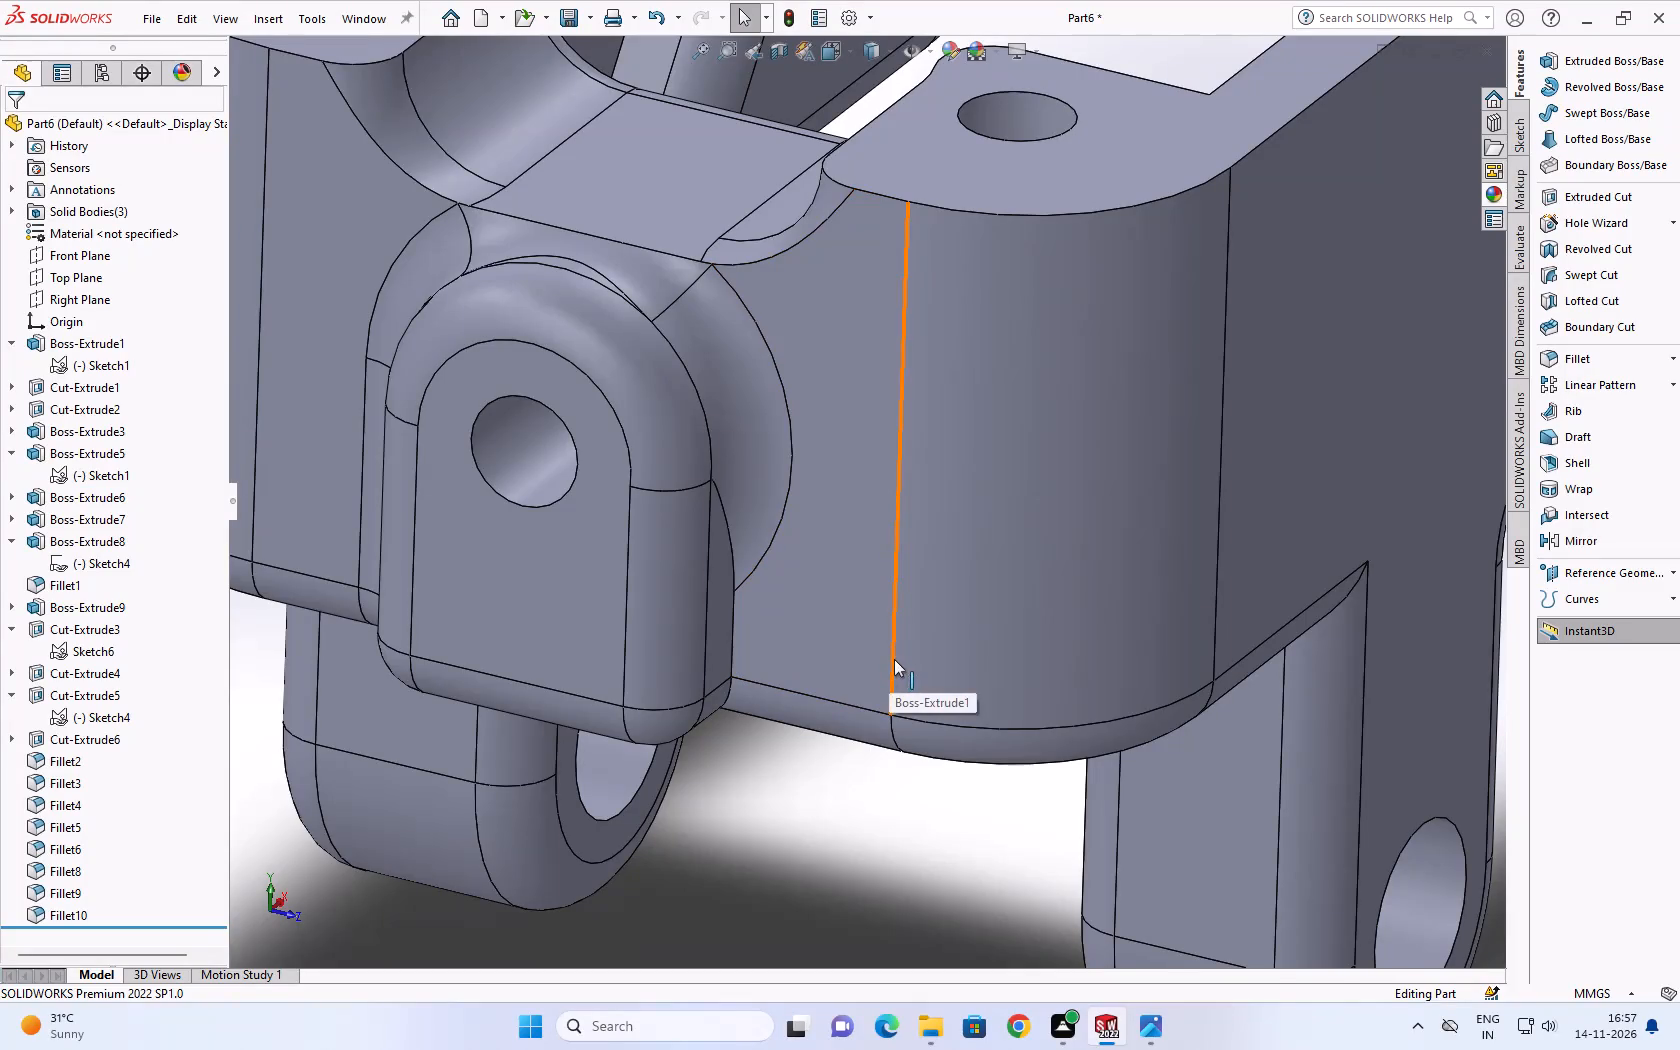
left_click(894, 659)
left_click(843, 665)
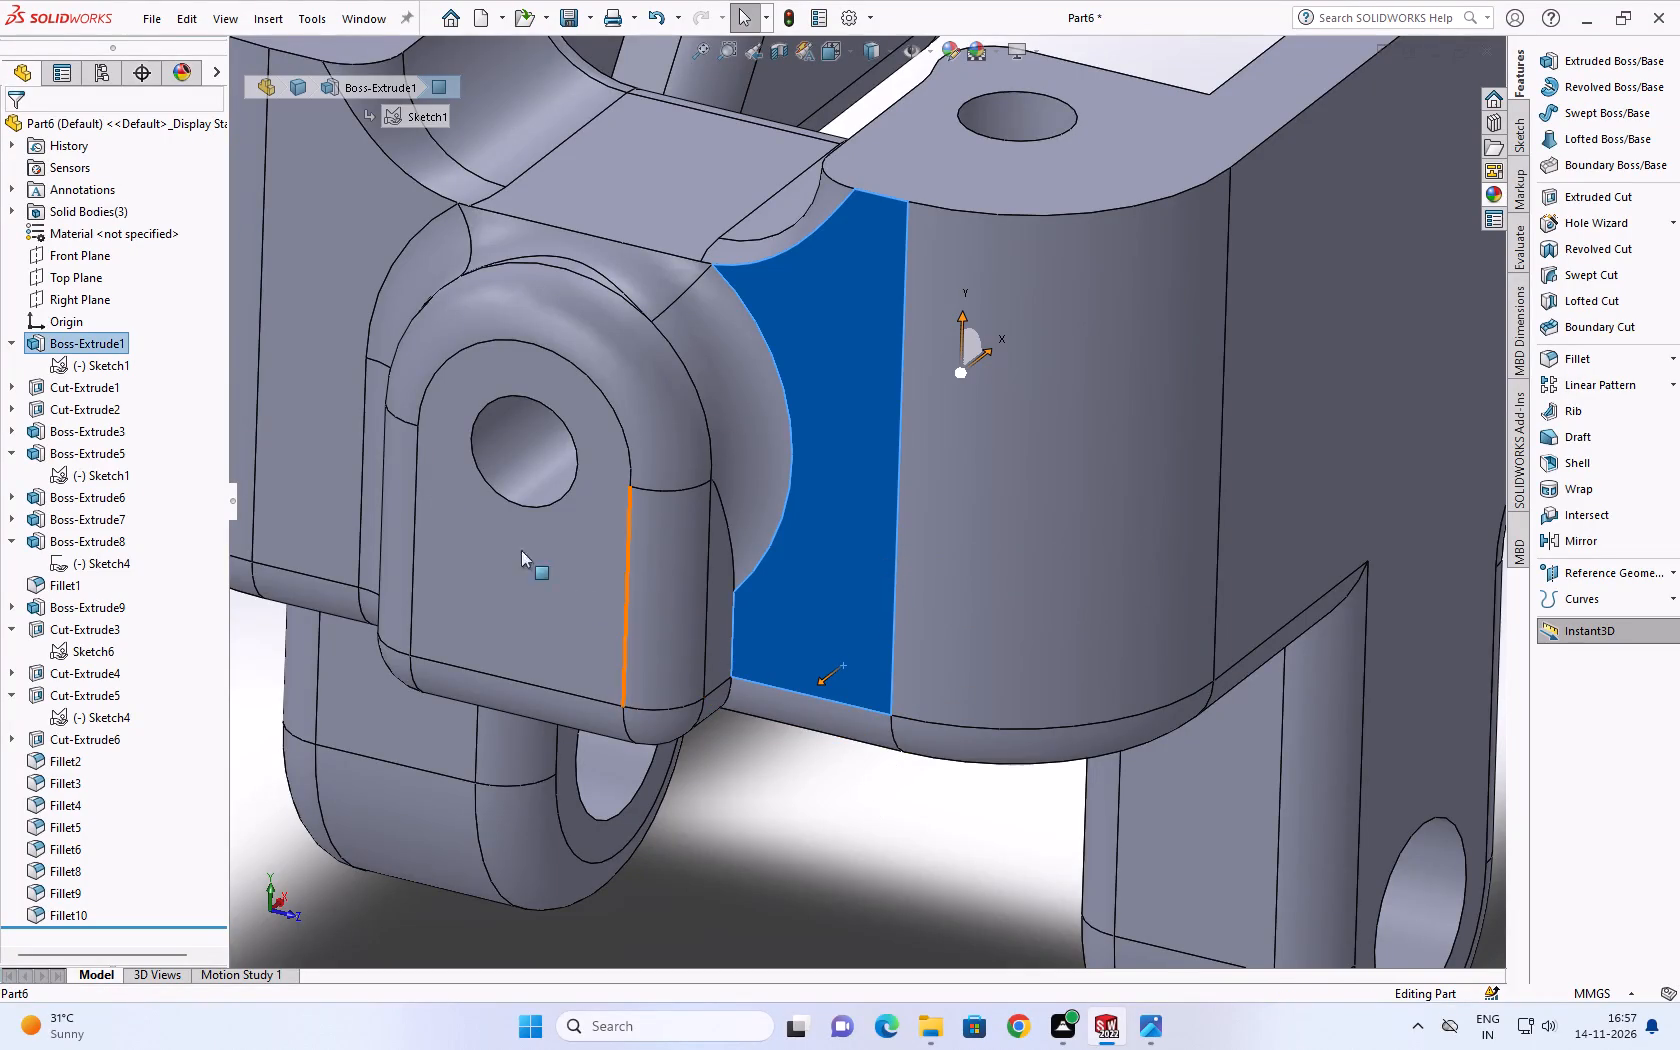
scroll(411, 455, "up", 2)
left_click(477, 408)
scroll(641, 602, "up", 1)
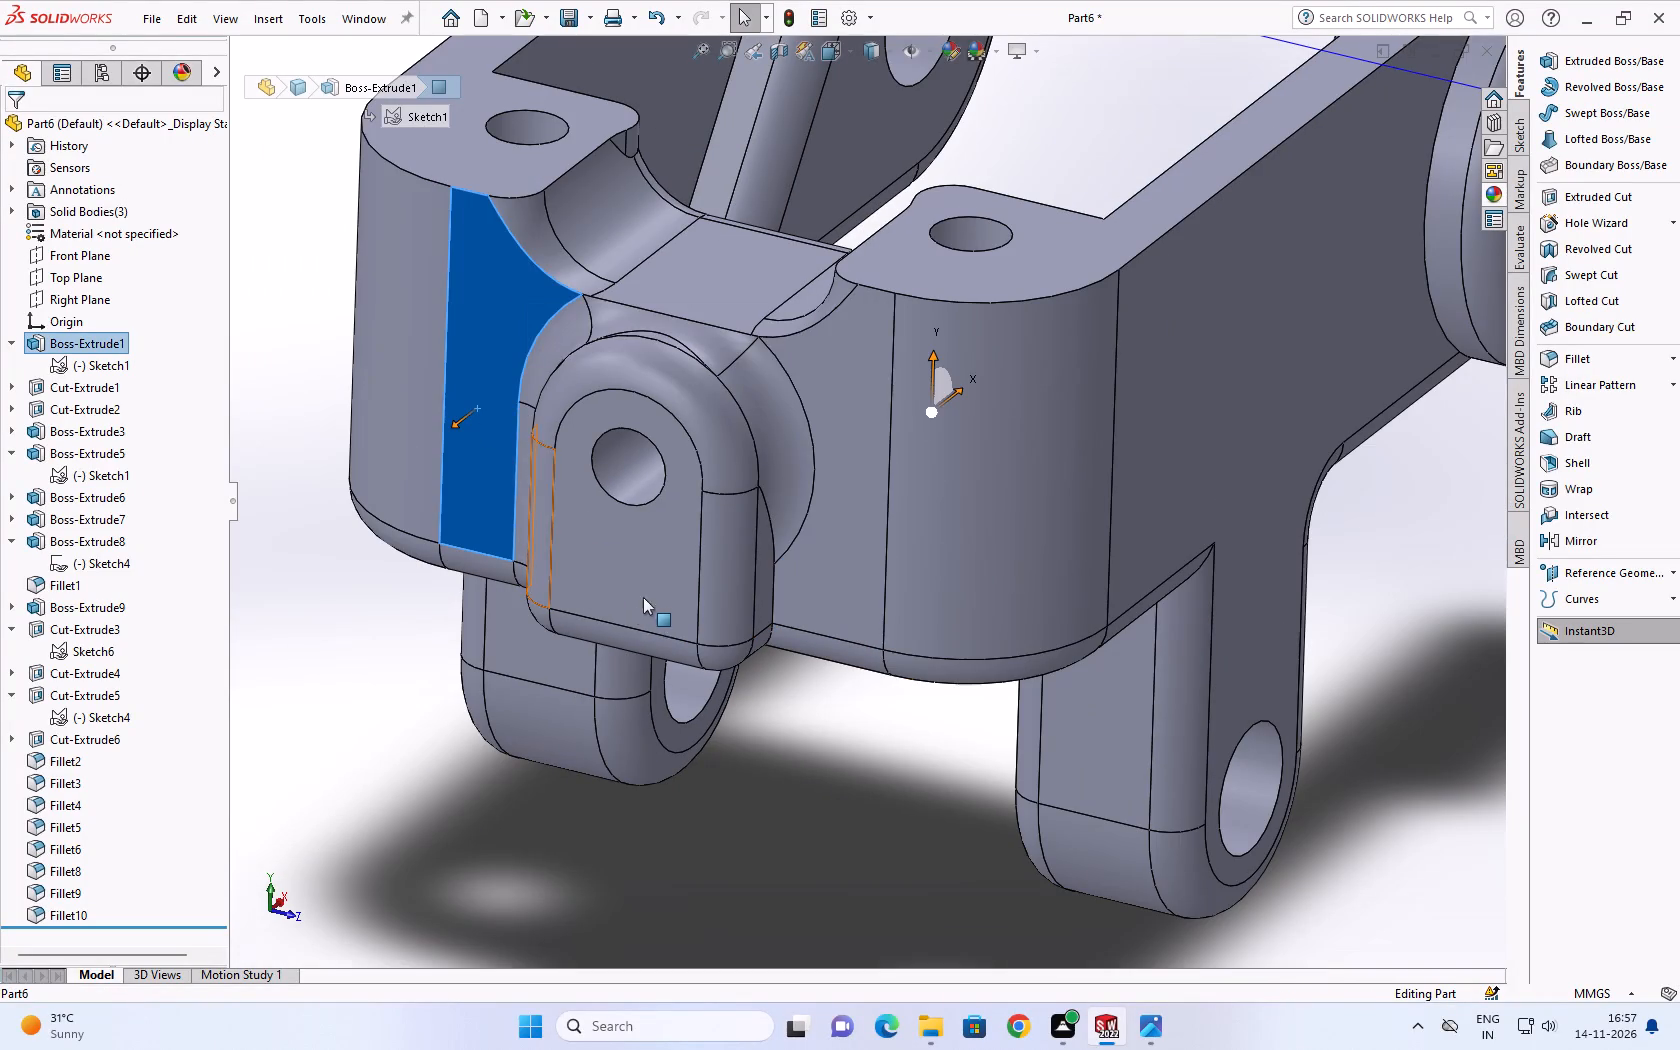
scroll(643, 597, "up", 1)
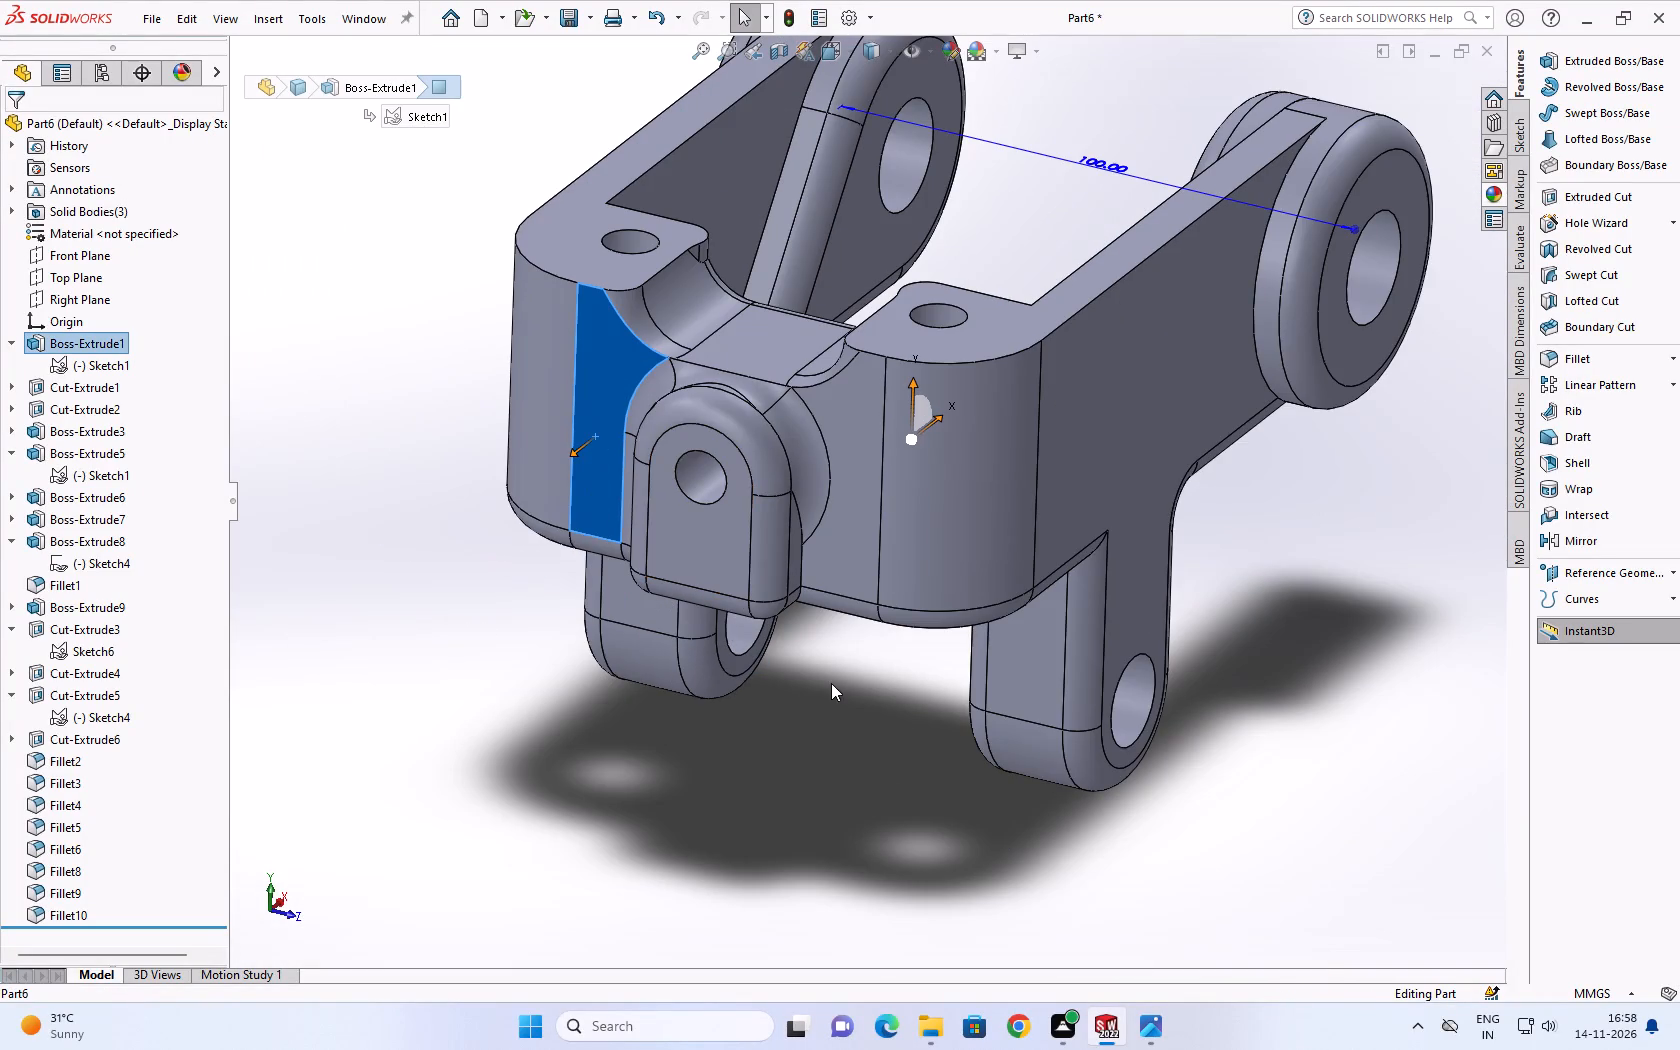
scroll(831, 684, "up", 2)
scroll(889, 601, "down", 2)
middle_click_drag(889, 601, 895, 511)
left_click(812, 484)
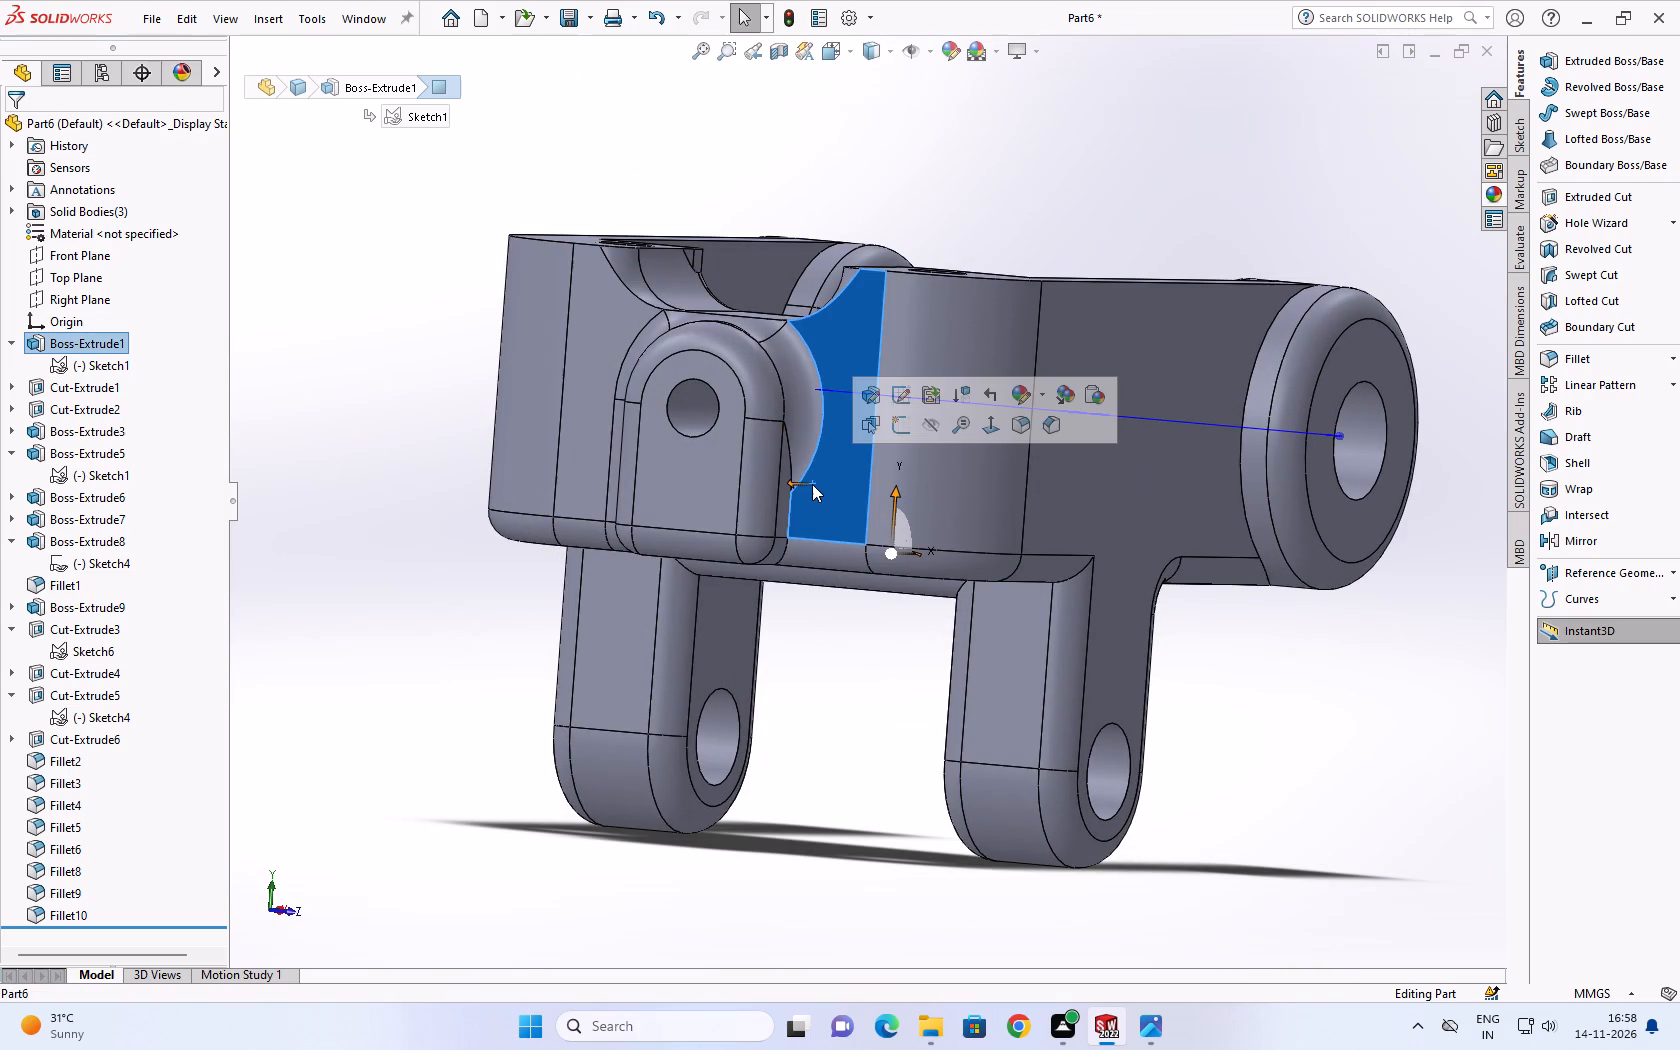
scroll(824, 488, "down", 1)
left_click(836, 499)
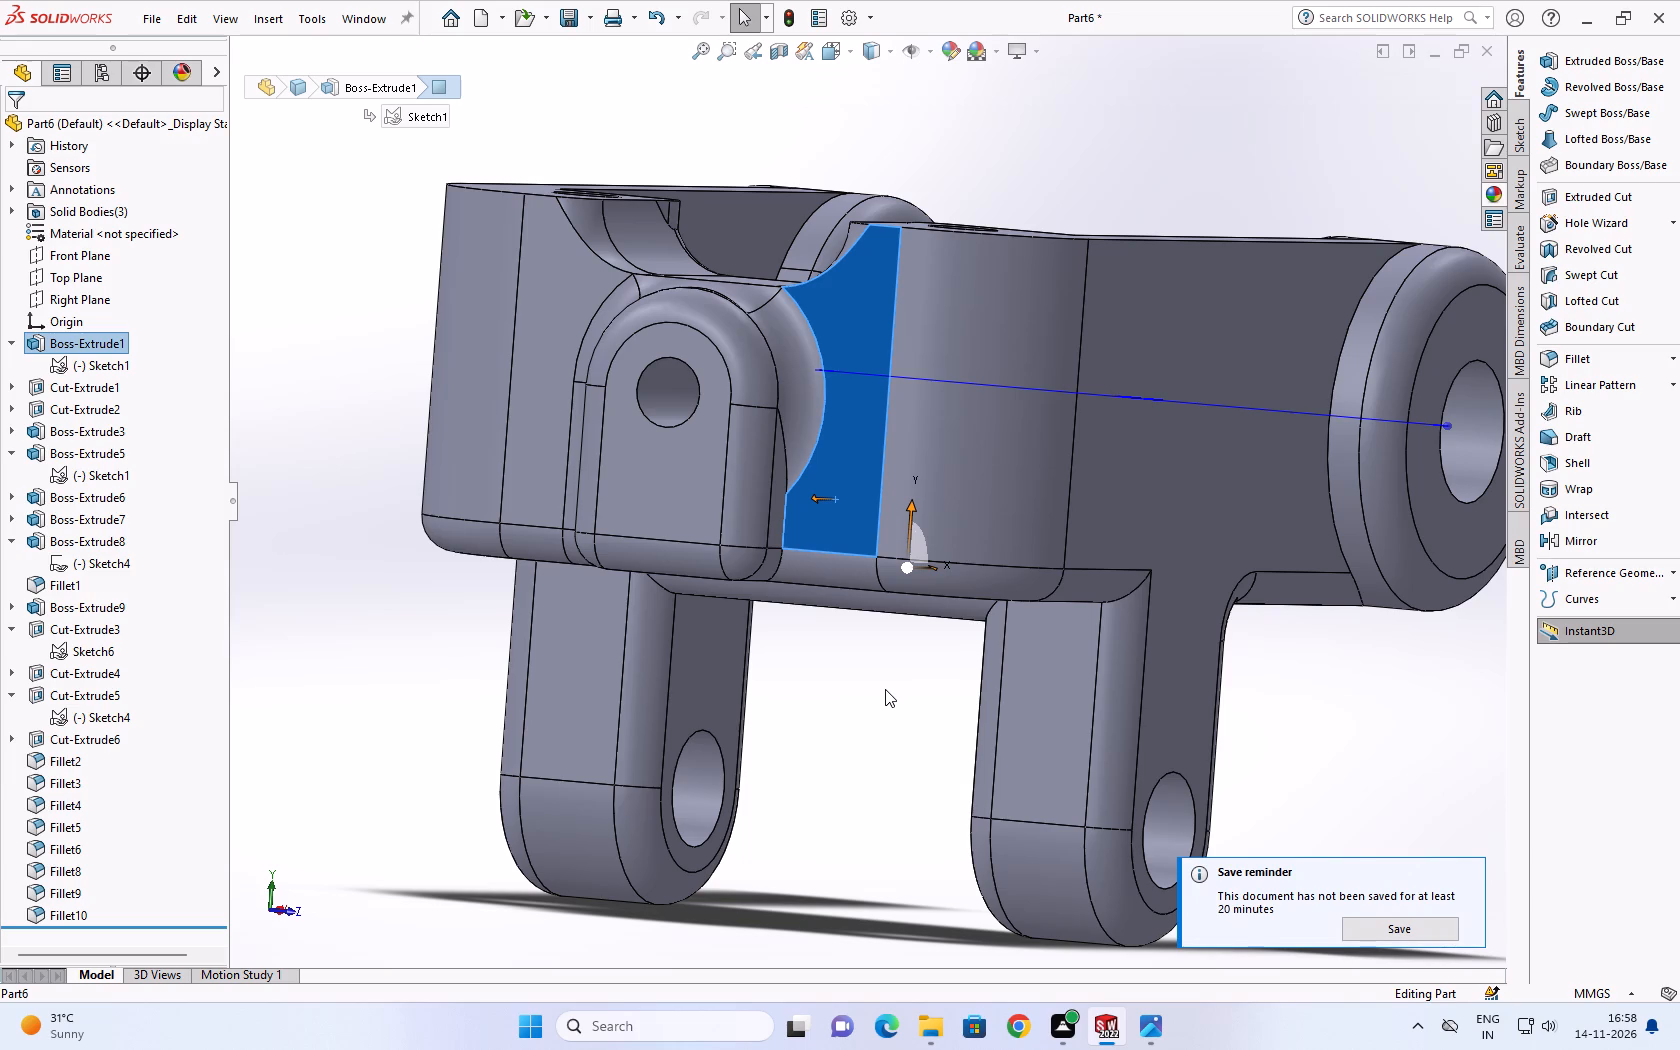
Inspect the whole clevis block from behind, from above and from both sides, including the eye lug and lower lugs.
scroll(1254, 867, "up", 3)
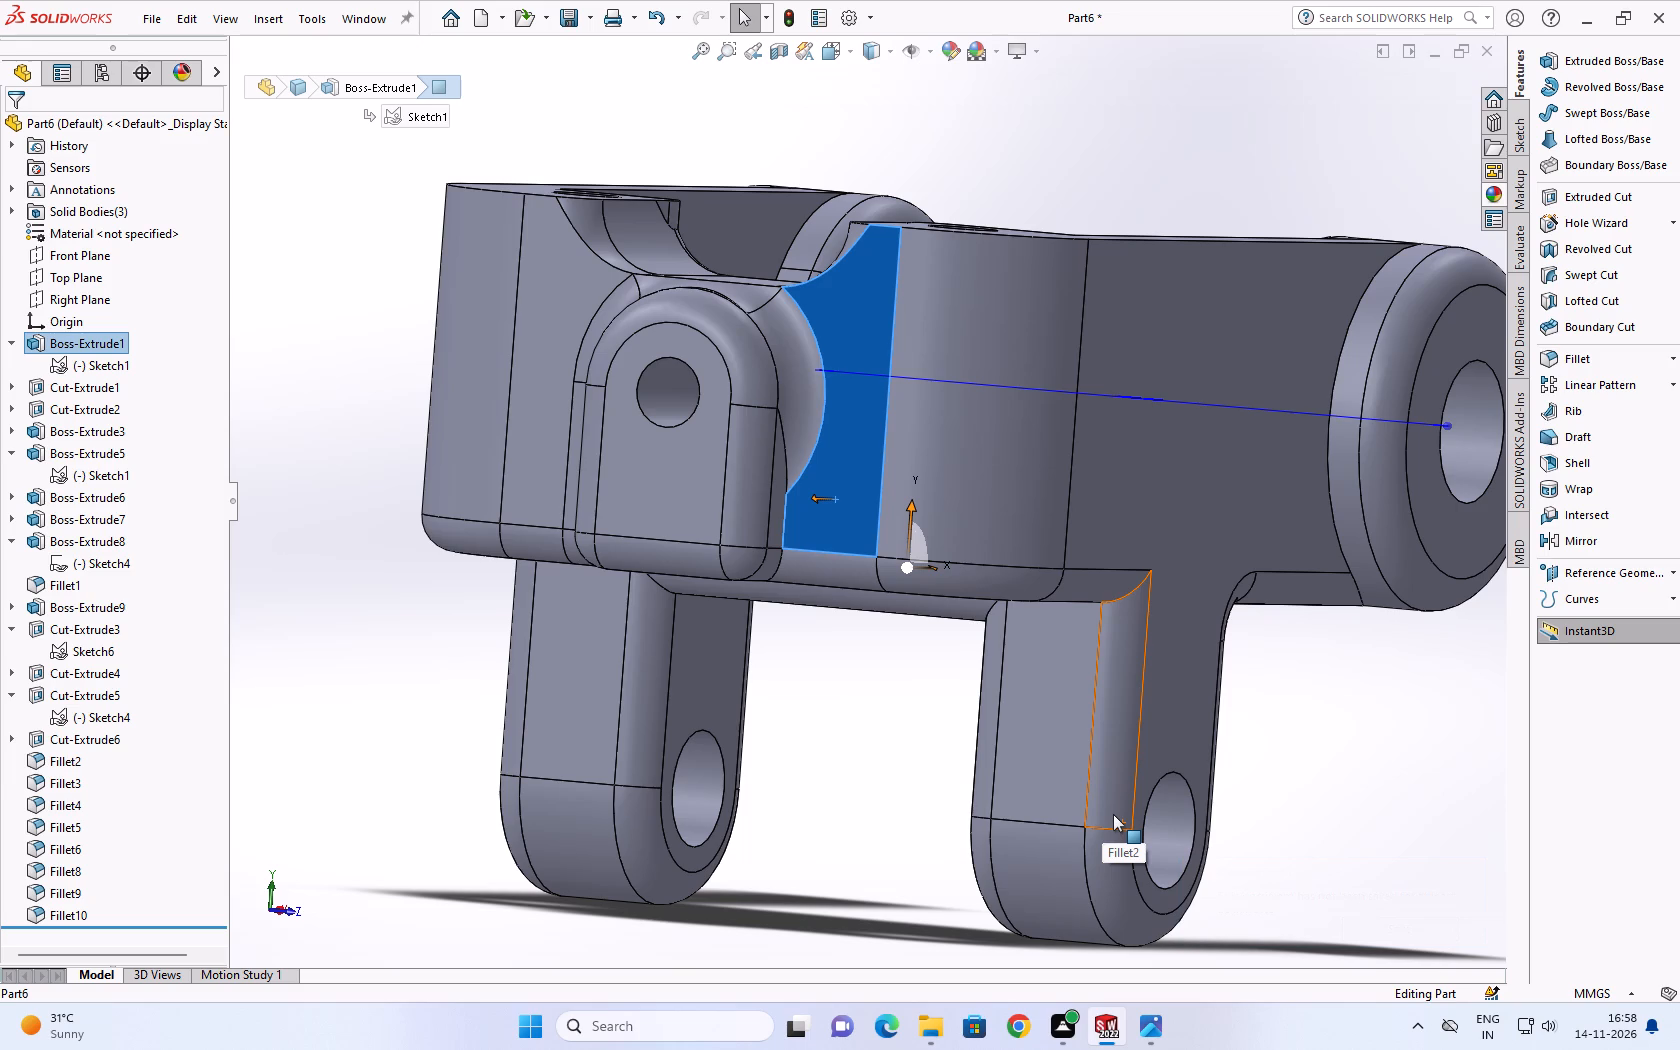
scroll(1110, 776, "up", 3)
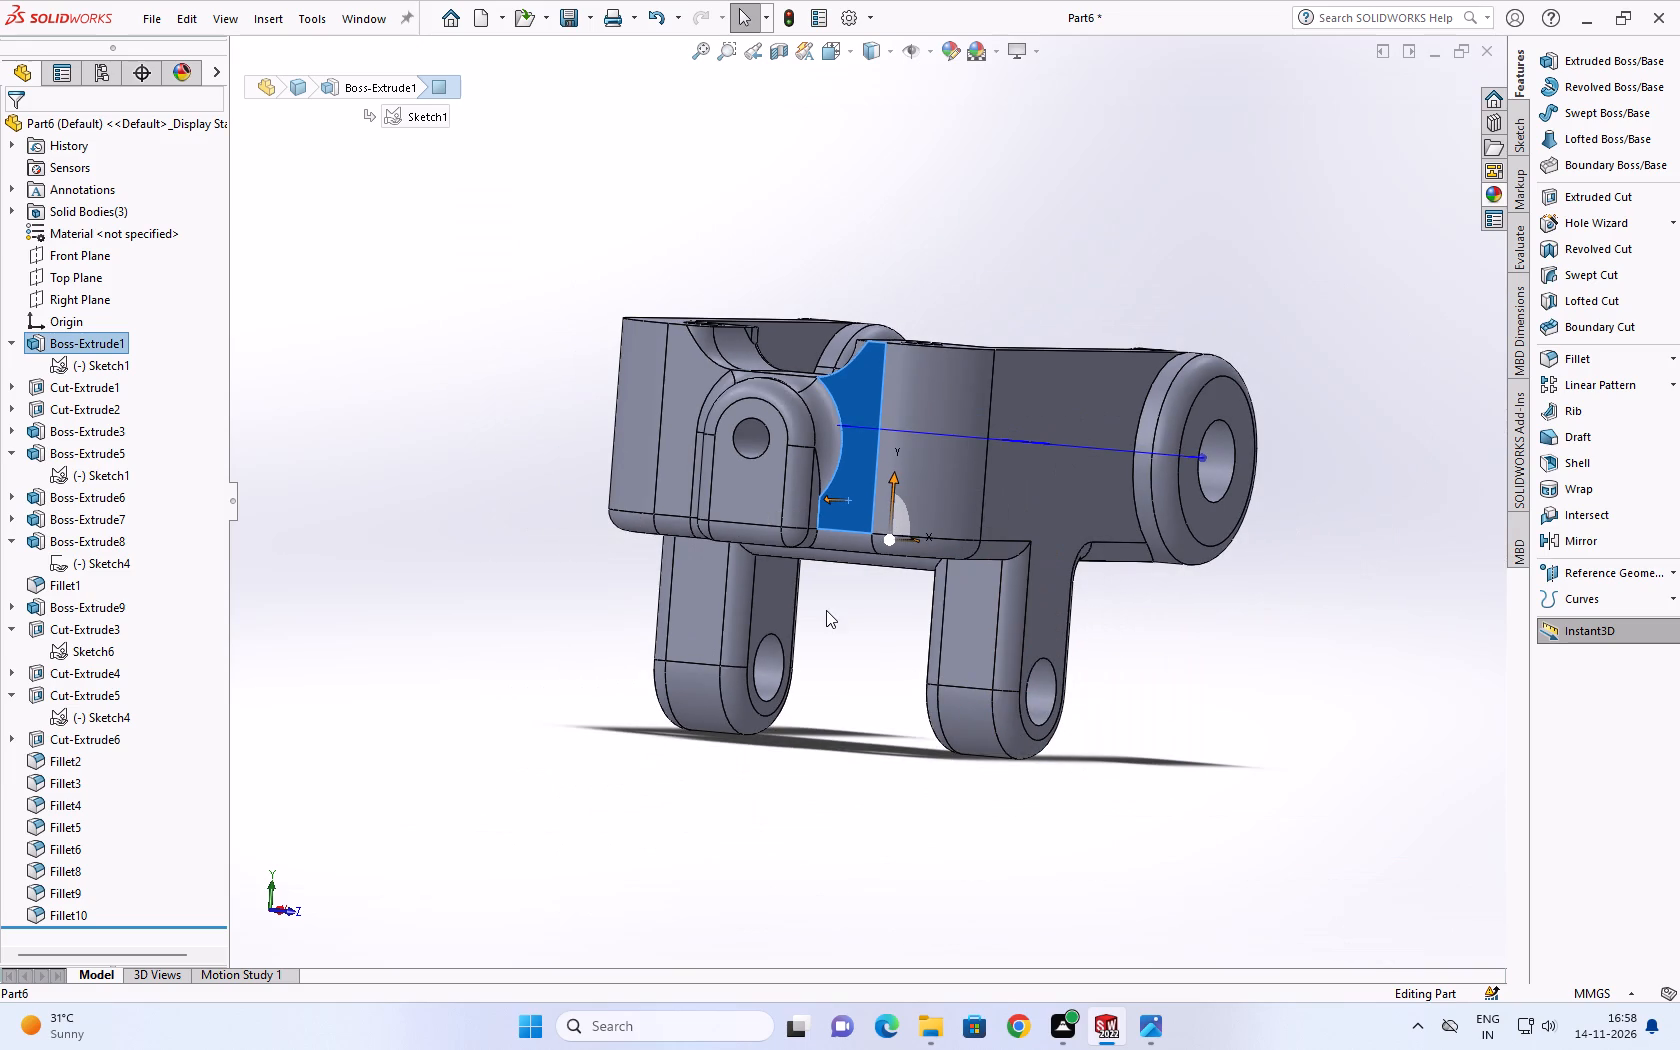
left_click(827, 610)
scroll(844, 623, "up", 2)
middle_click_drag(844, 623, 868, 755)
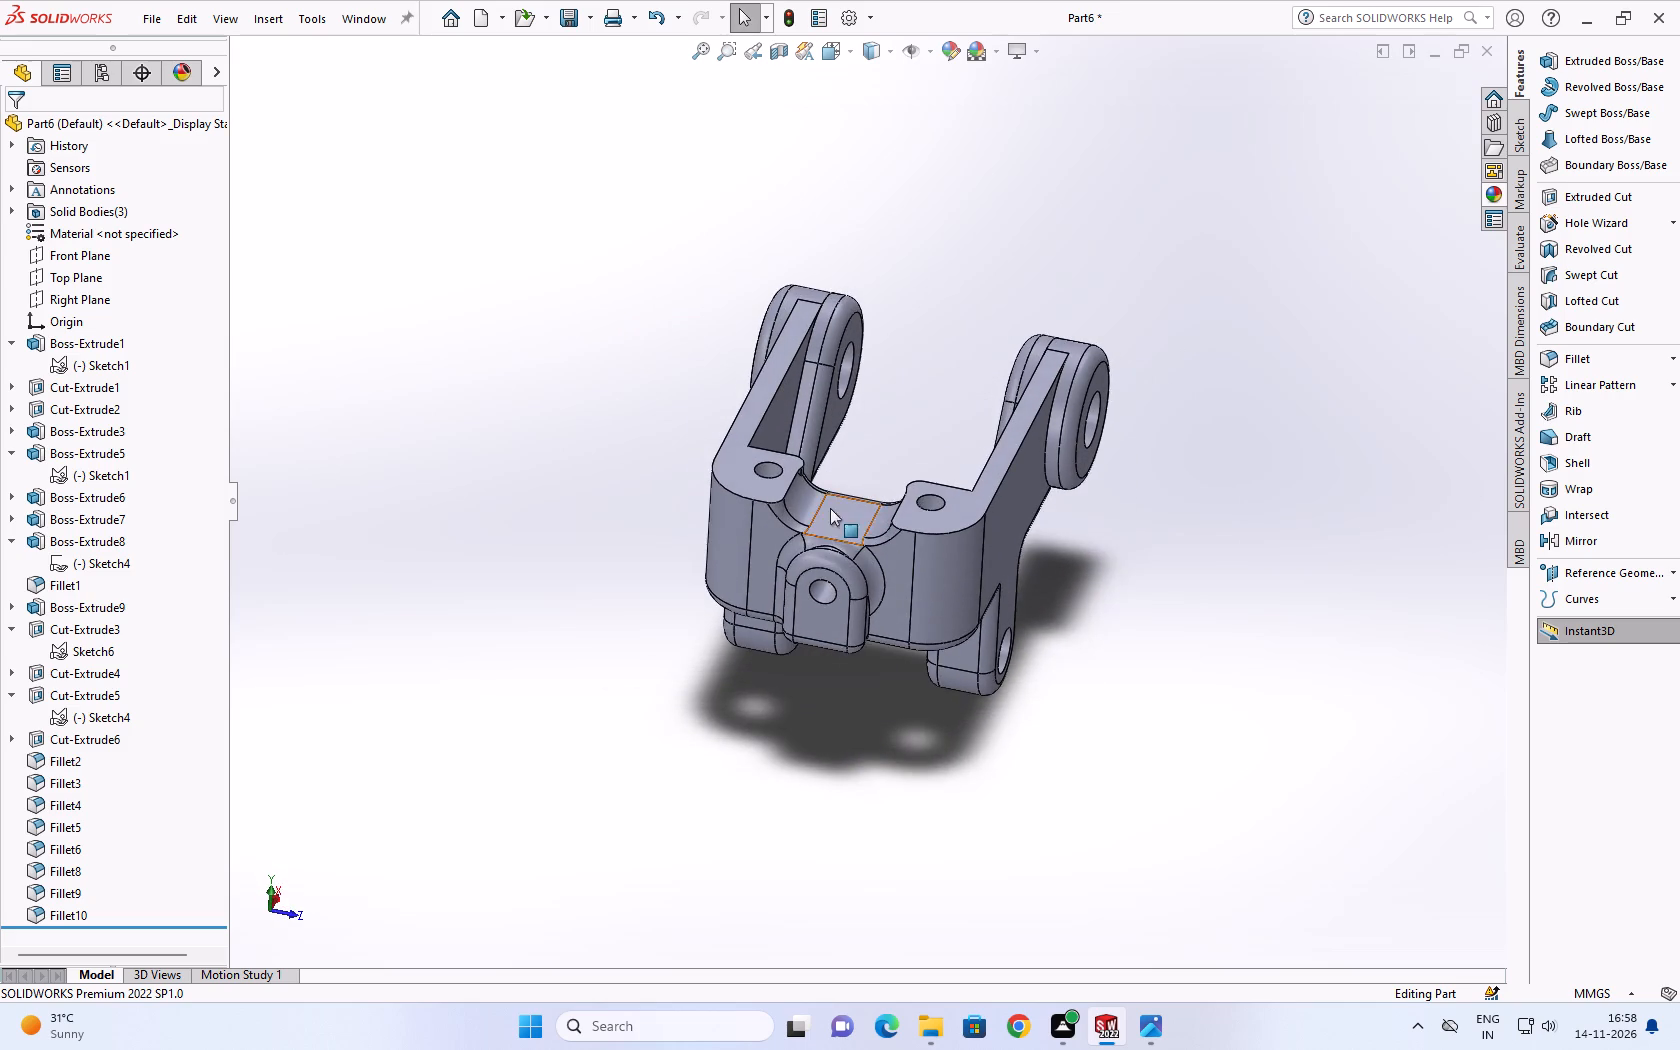
scroll(881, 394, "up", 1)
scroll(903, 361, "down", 3)
scroll(903, 391, "up", 1)
middle_click_drag(903, 391, 1275, 671)
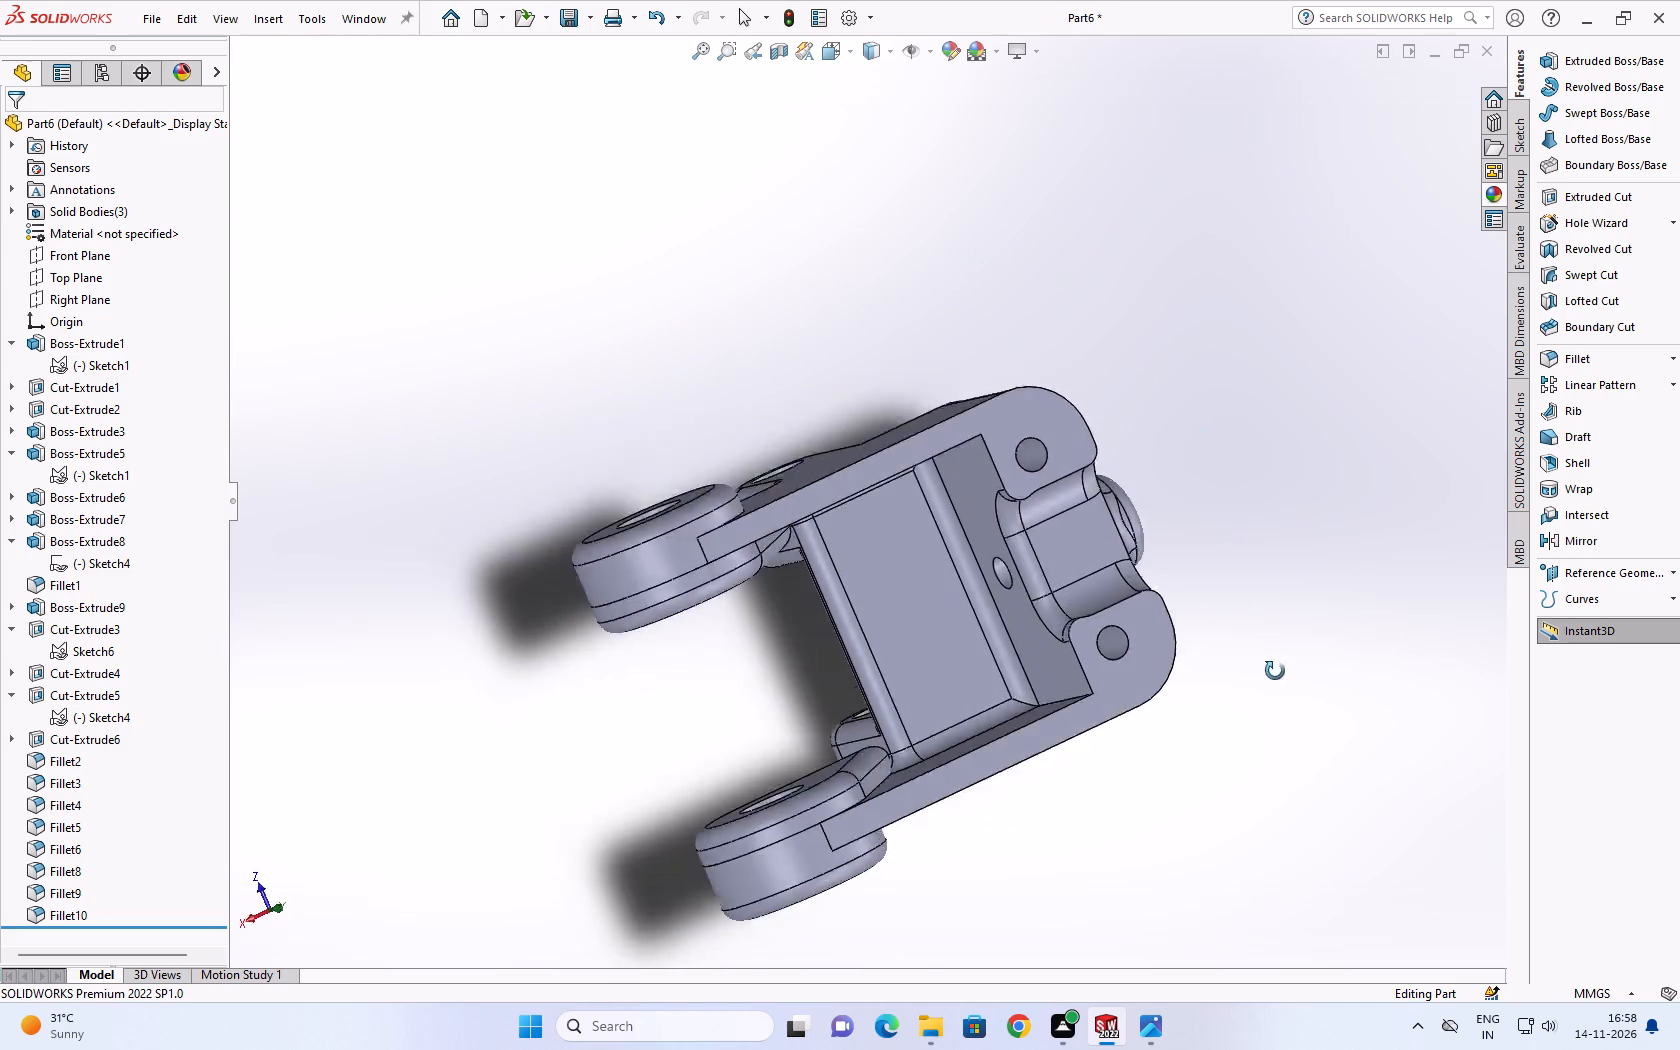
middle_click_drag(1275, 671, 1181, 411)
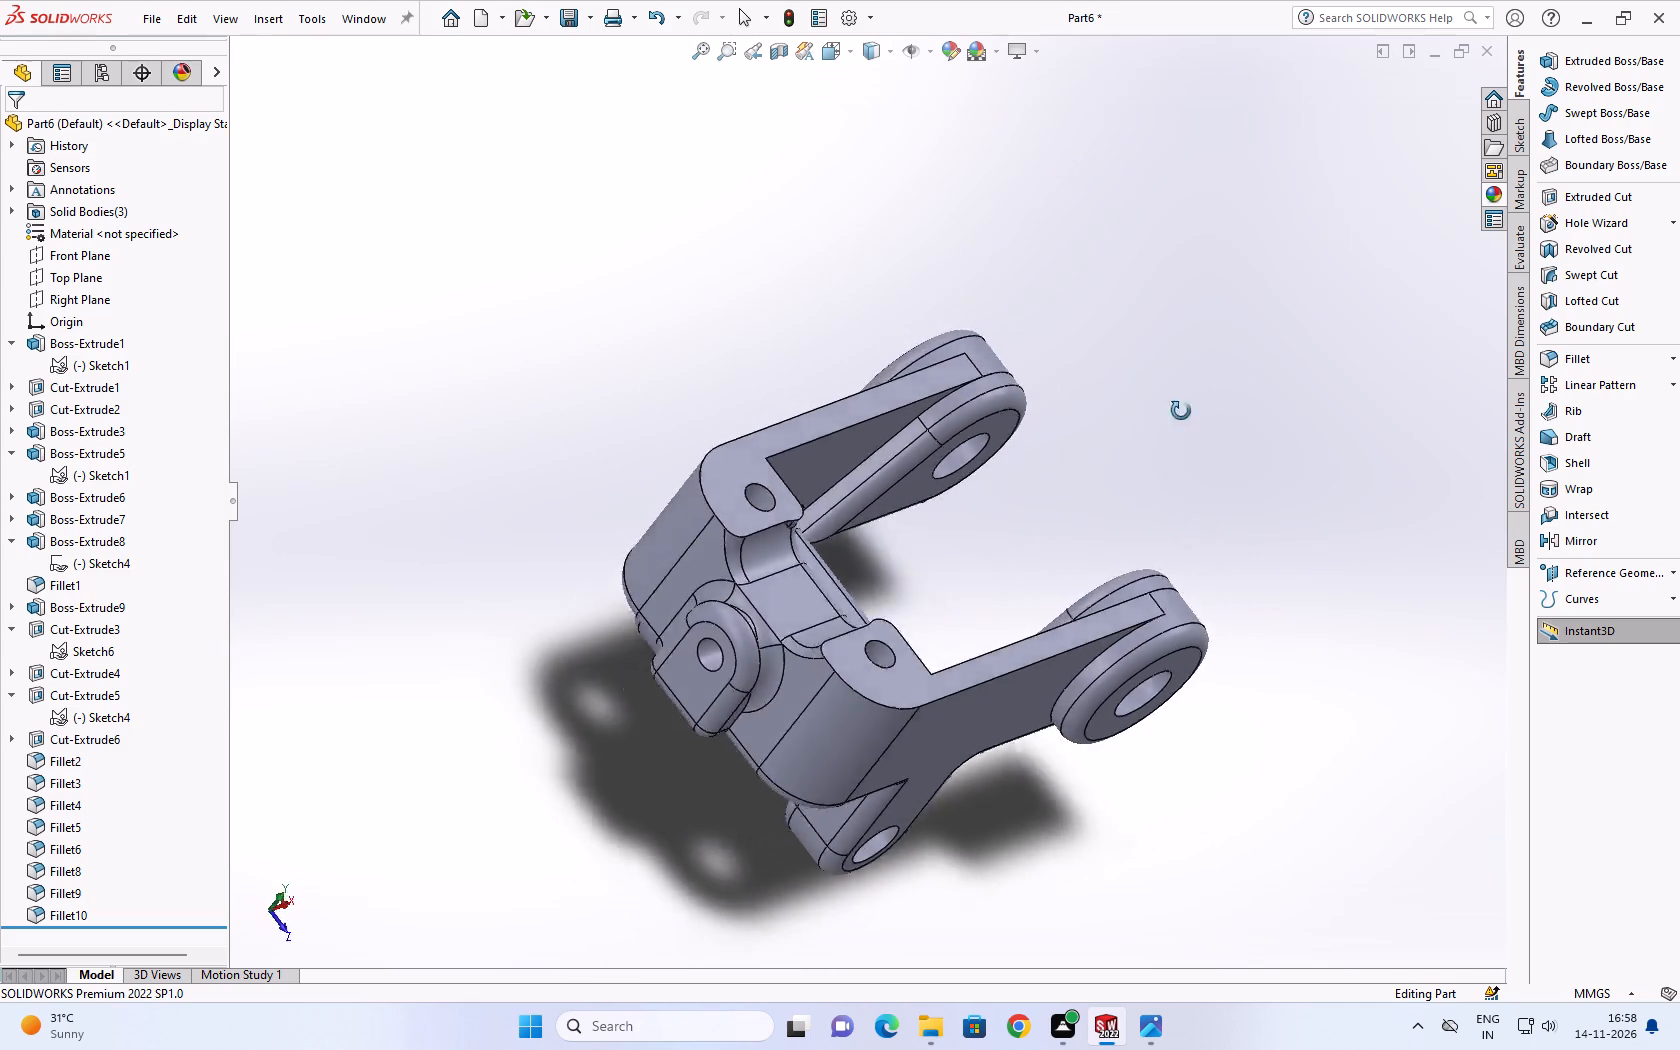
middle_click_drag(1181, 411, 1268, 371)
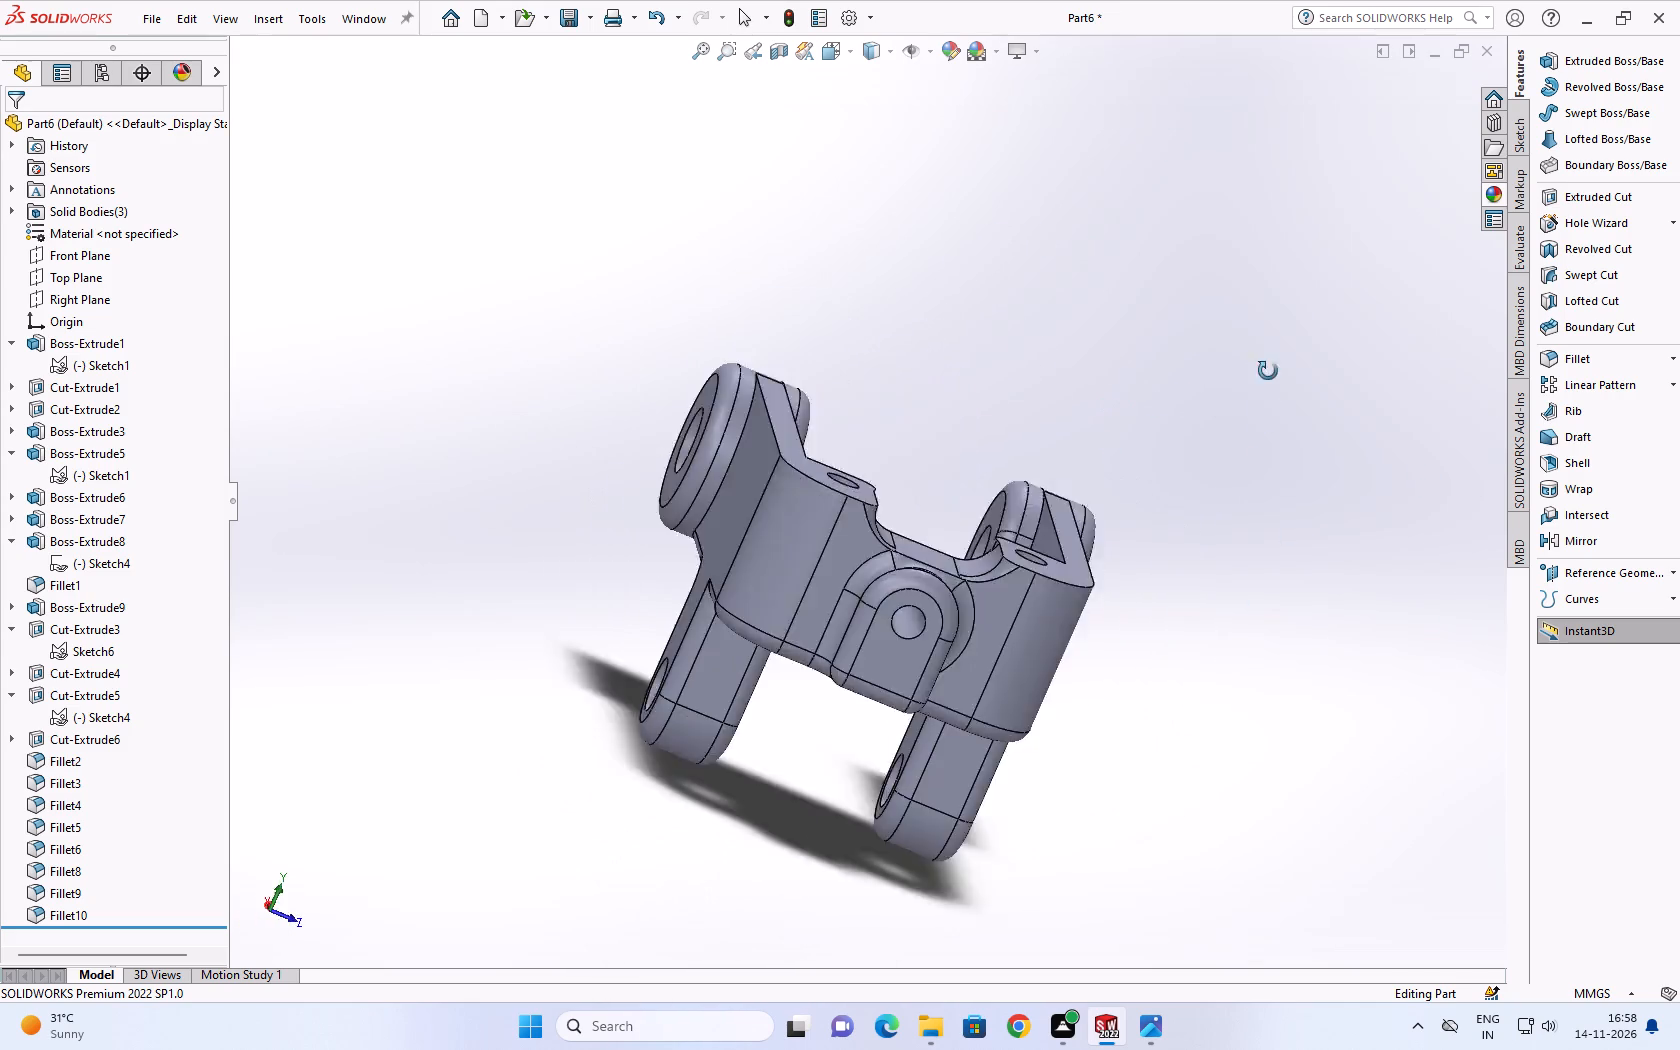
middle_click_drag(1268, 371, 1320, 537)
scroll(1073, 511, "down", 2)
middle_click_drag(943, 515, 825, 488)
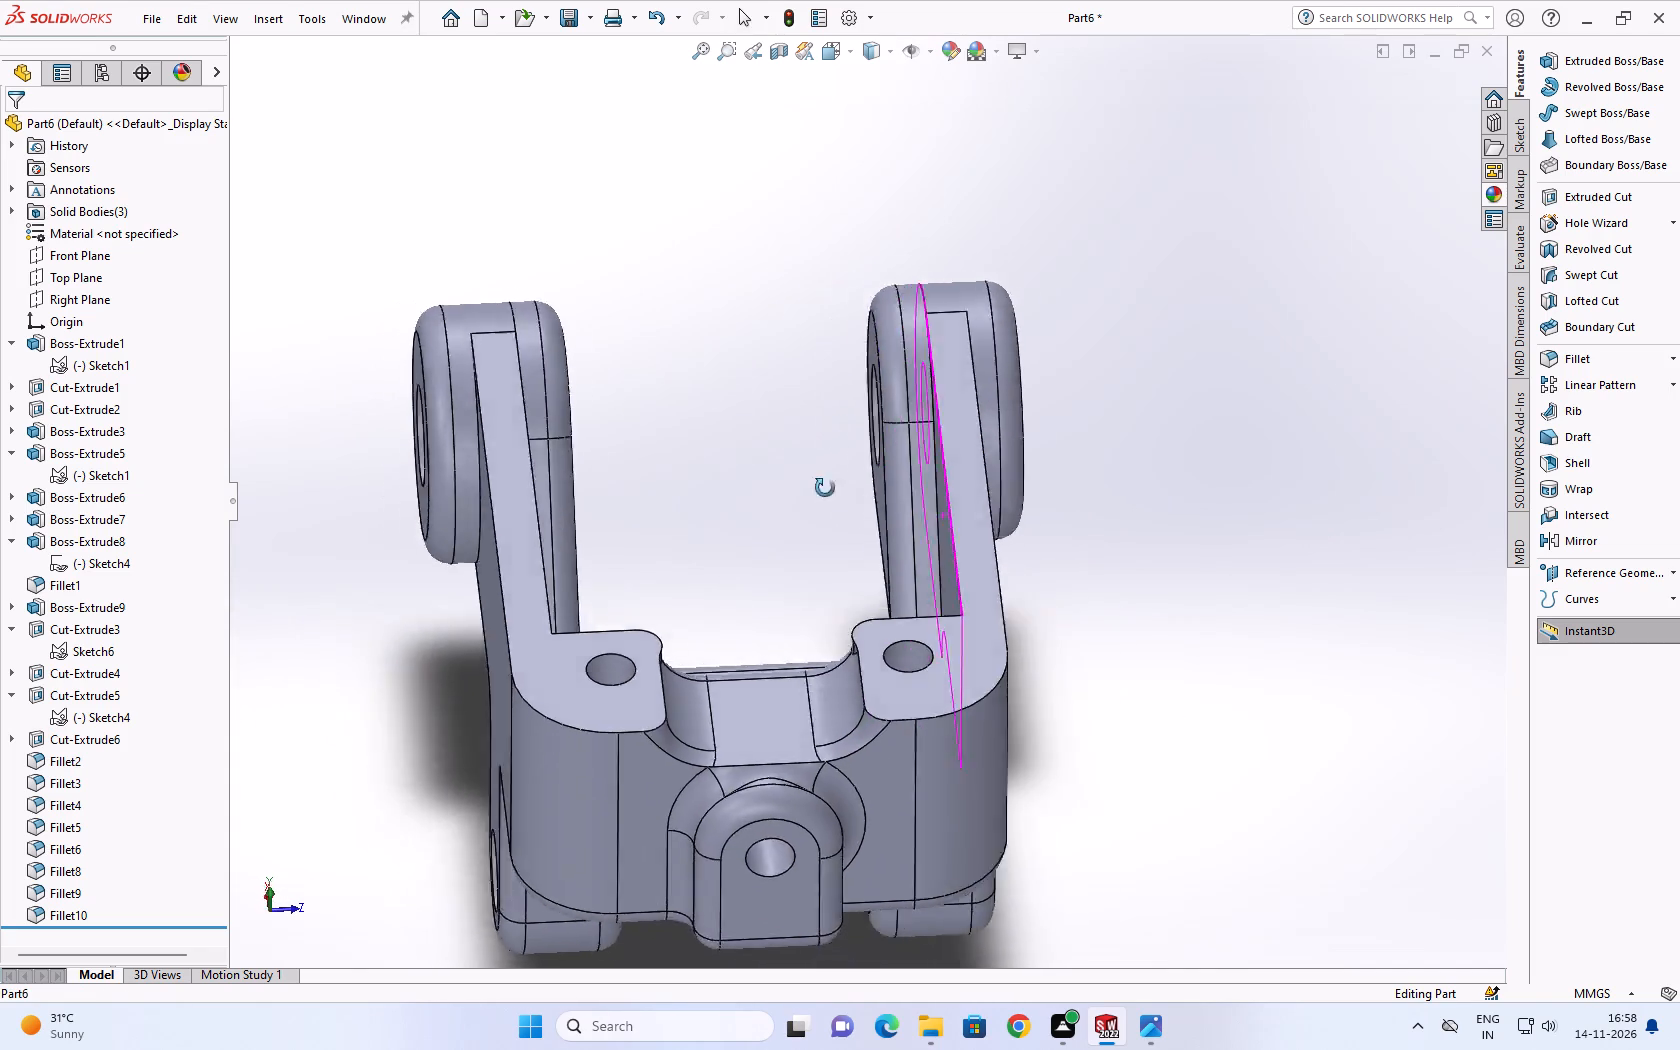
middle_click_drag(825, 488, 831, 492)
Examine both fork arms, the pocket between them and the rear wall's notch from above and behind.
scroll(816, 483, "up", 1)
scroll(740, 508, "up", 2)
scroll(734, 520, "down", 4)
middle_click_drag(745, 549, 751, 627)
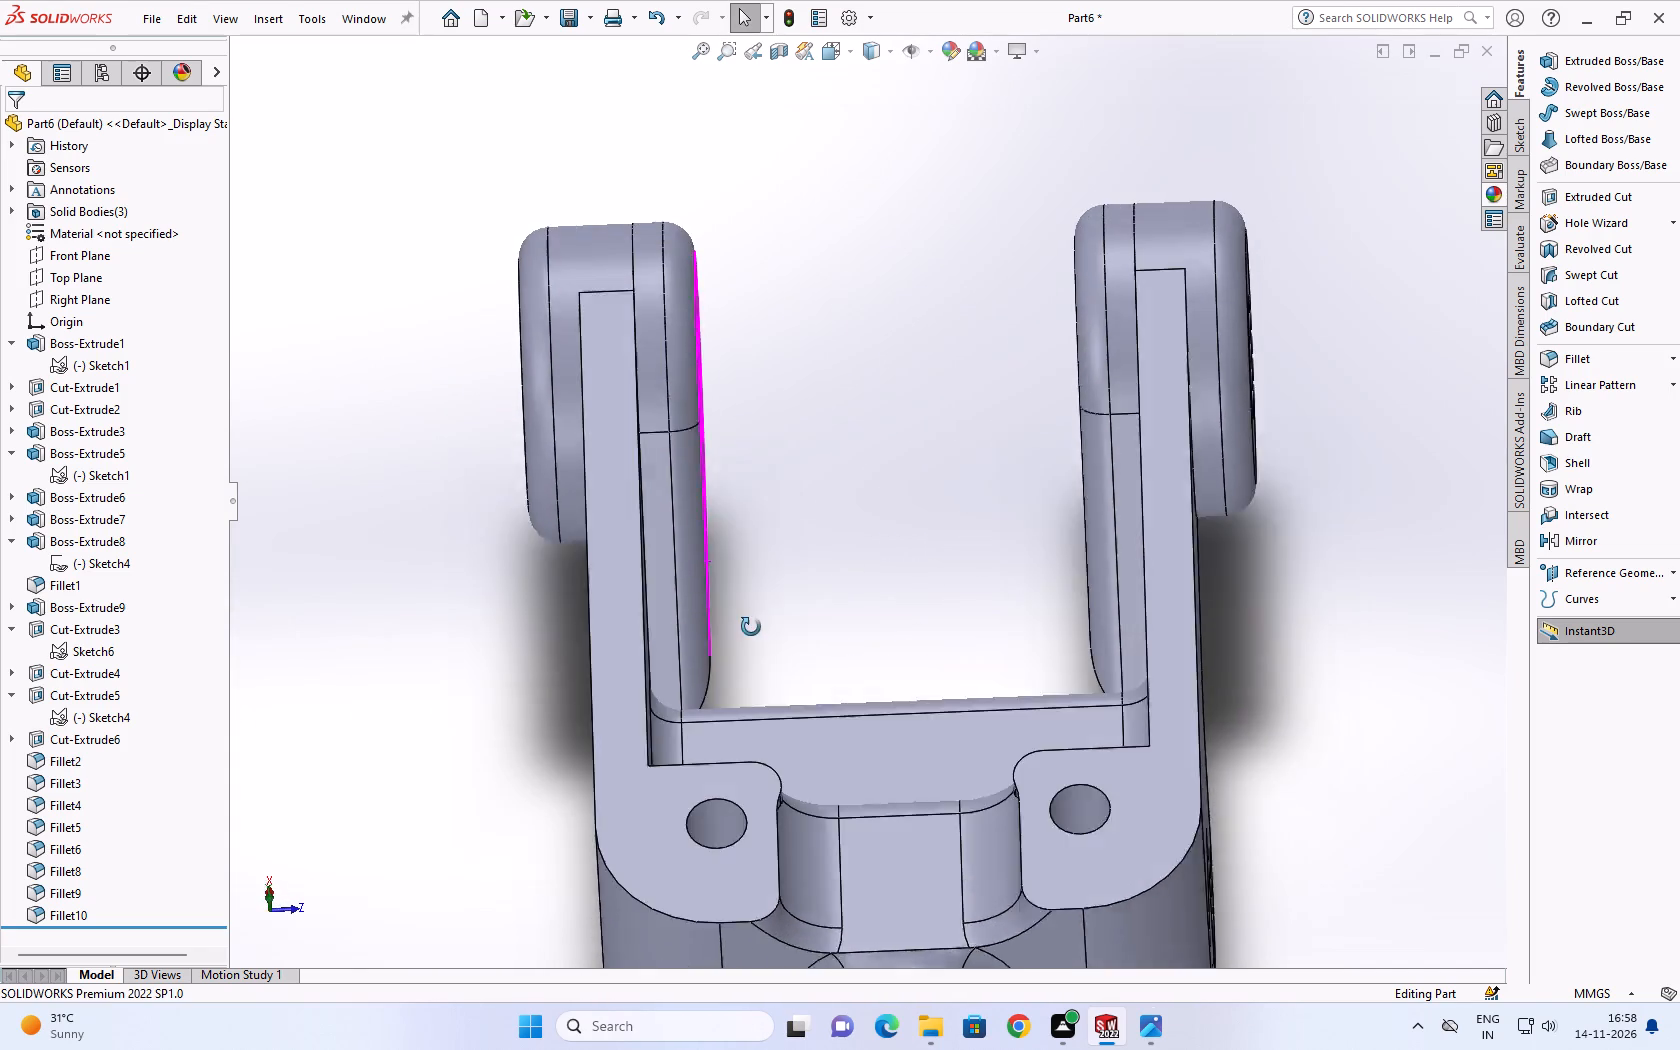
middle_click_drag(751, 627, 744, 526)
scroll(744, 526, "up", 4)
scroll(759, 530, "down", 4)
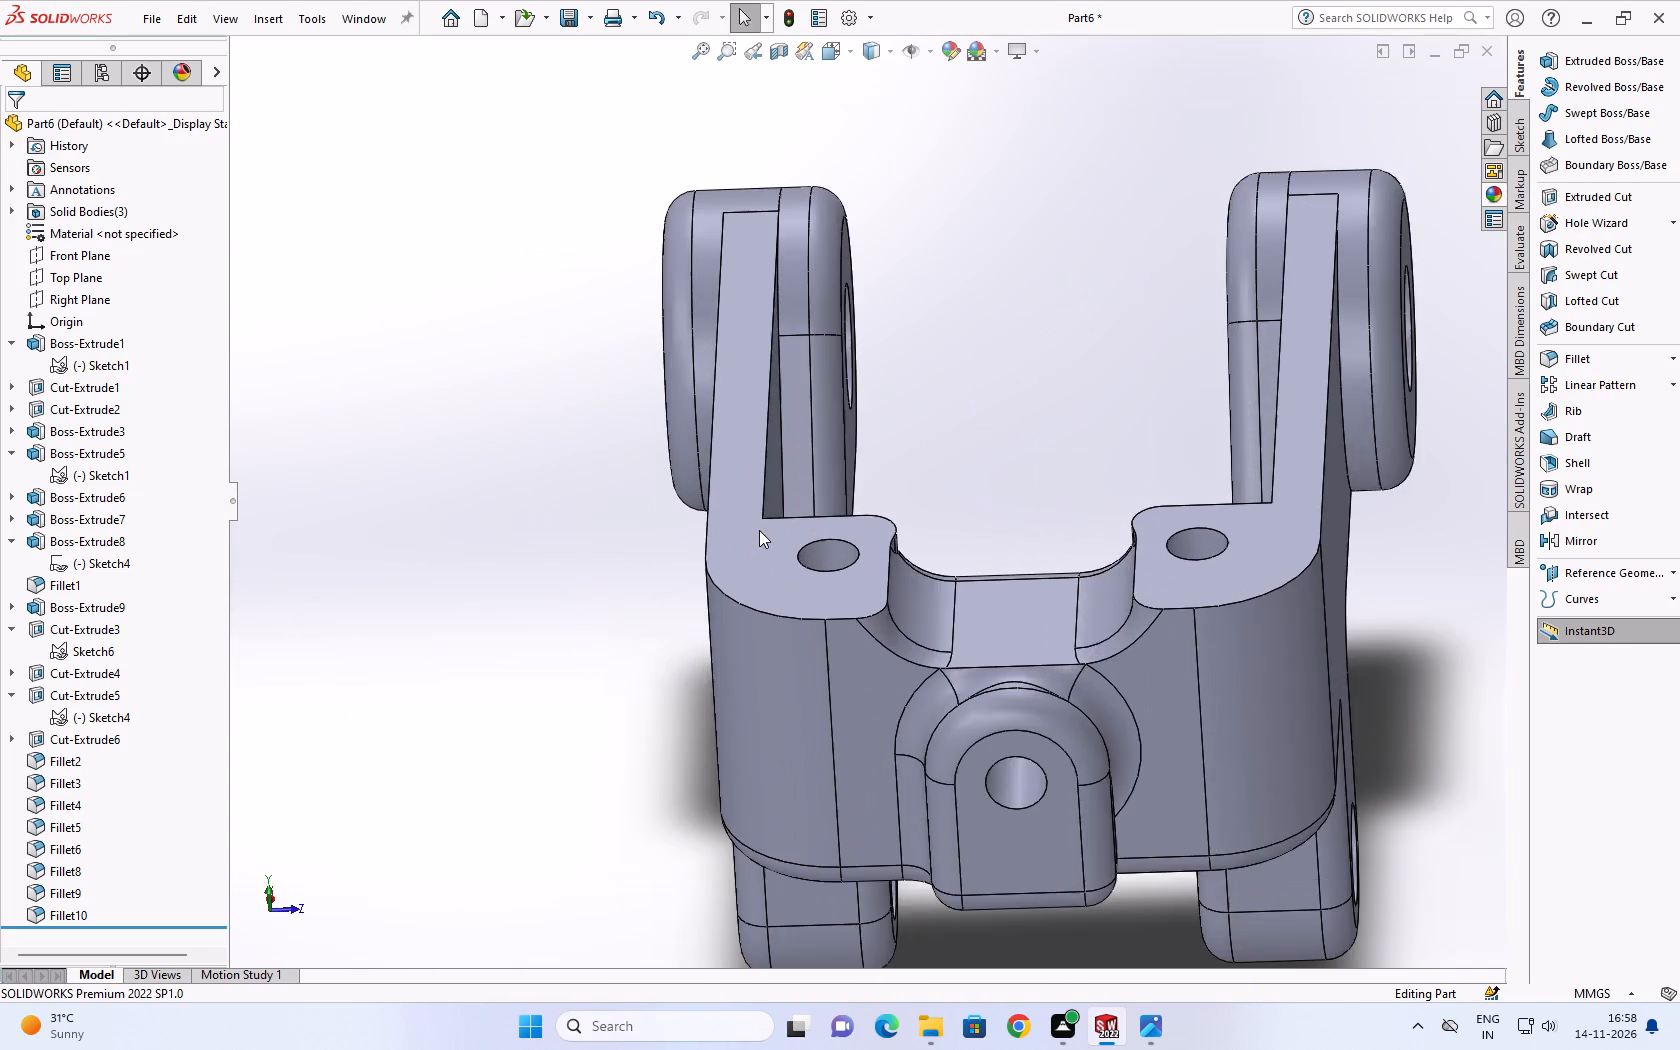
scroll(750, 574, "down", 2)
middle_click_drag(733, 598, 733, 560)
scroll(733, 561, "up", 4)
left_click(617, 574)
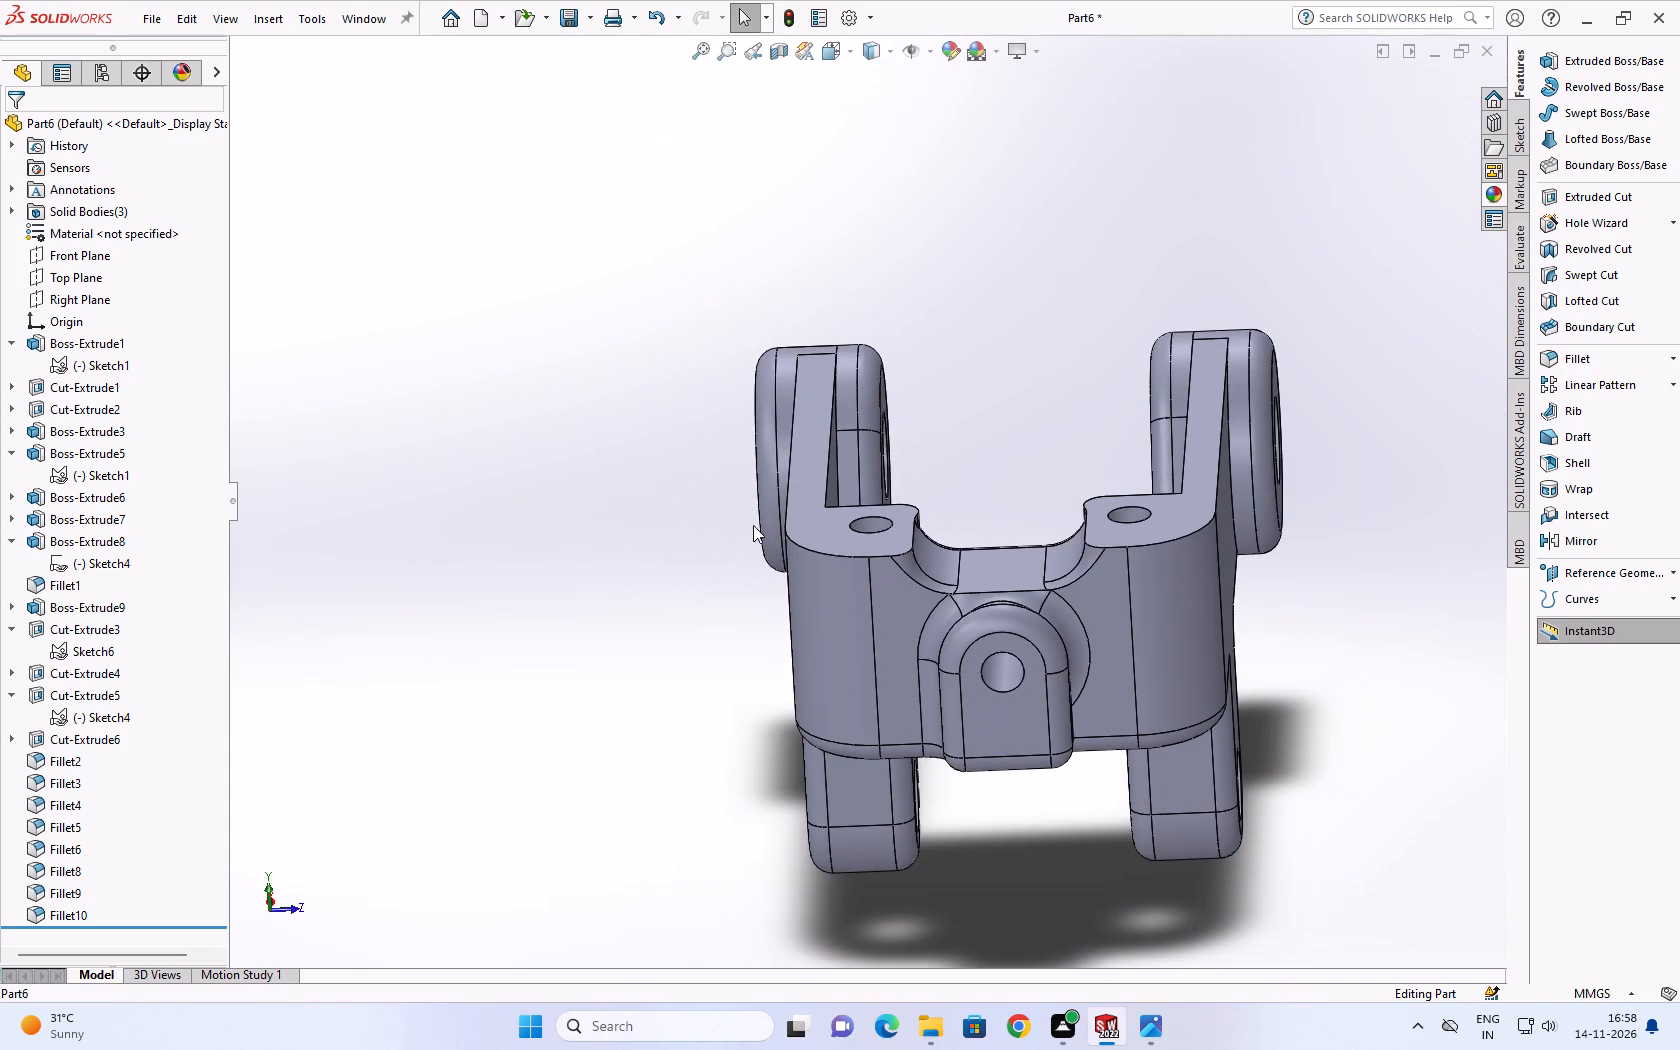
Check the flat top face around one arm's hole and its edges where it meets the rear notch.
scroll(753, 525, "down", 4)
middle_click_drag(1003, 531, 996, 483)
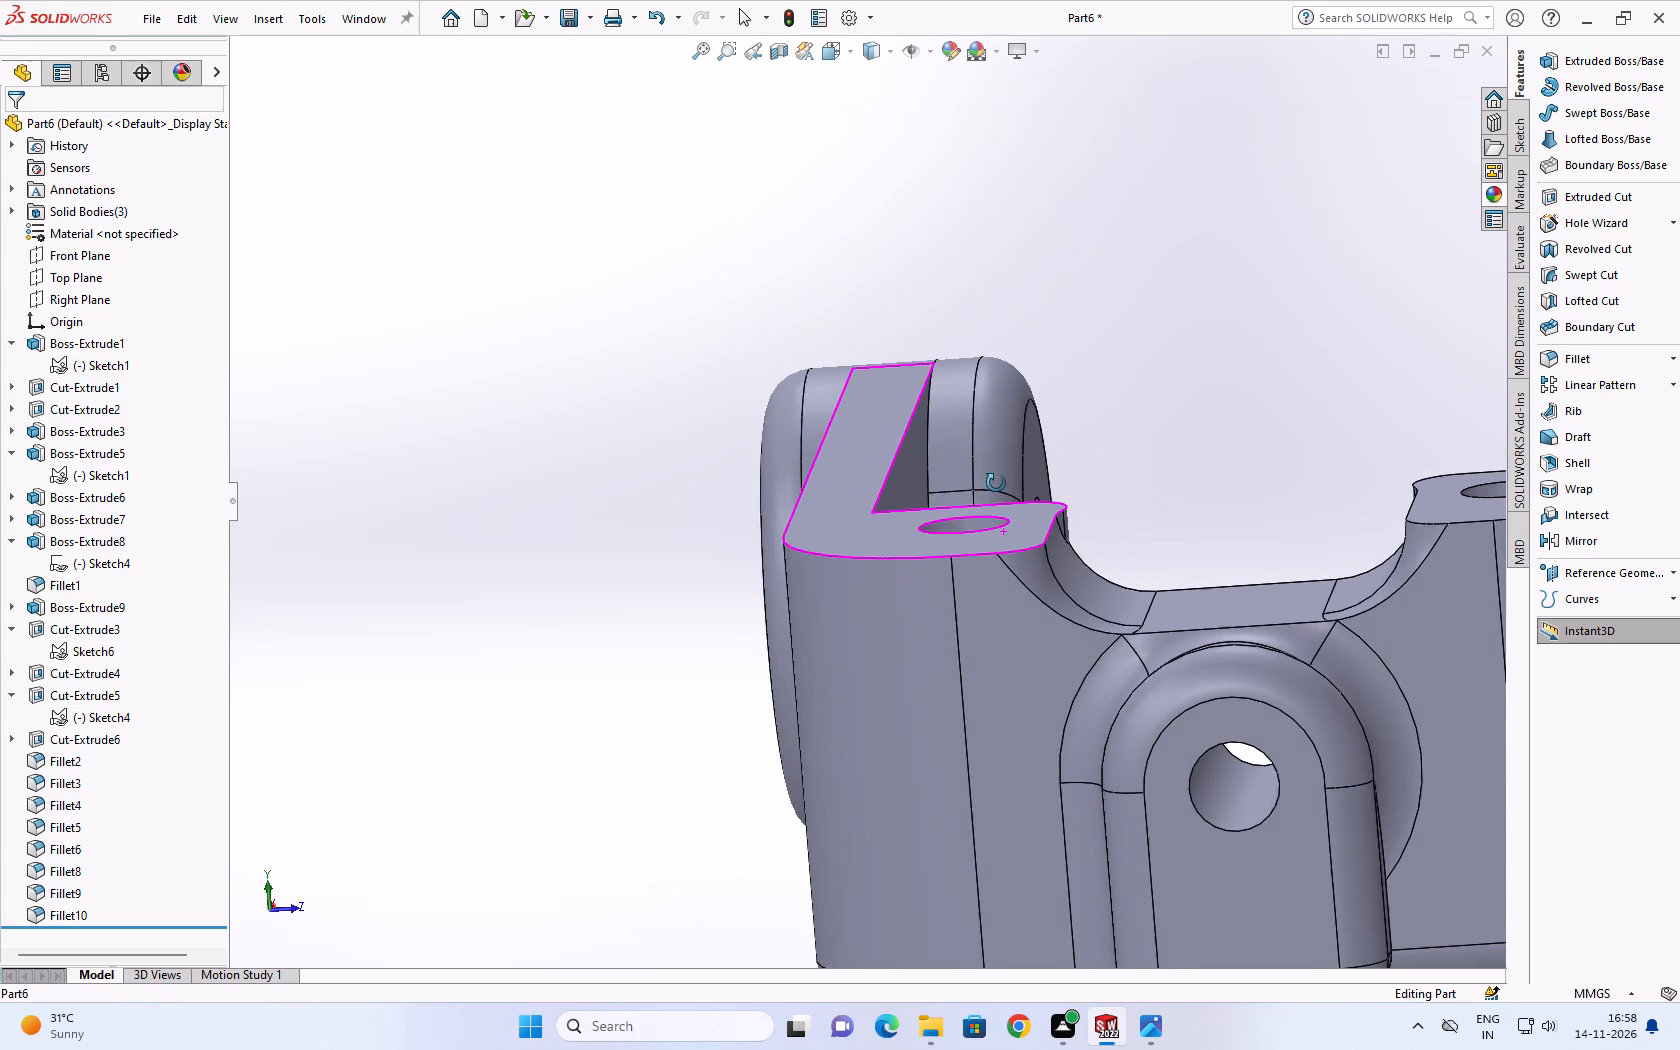
middle_click_drag(996, 483, 1001, 460)
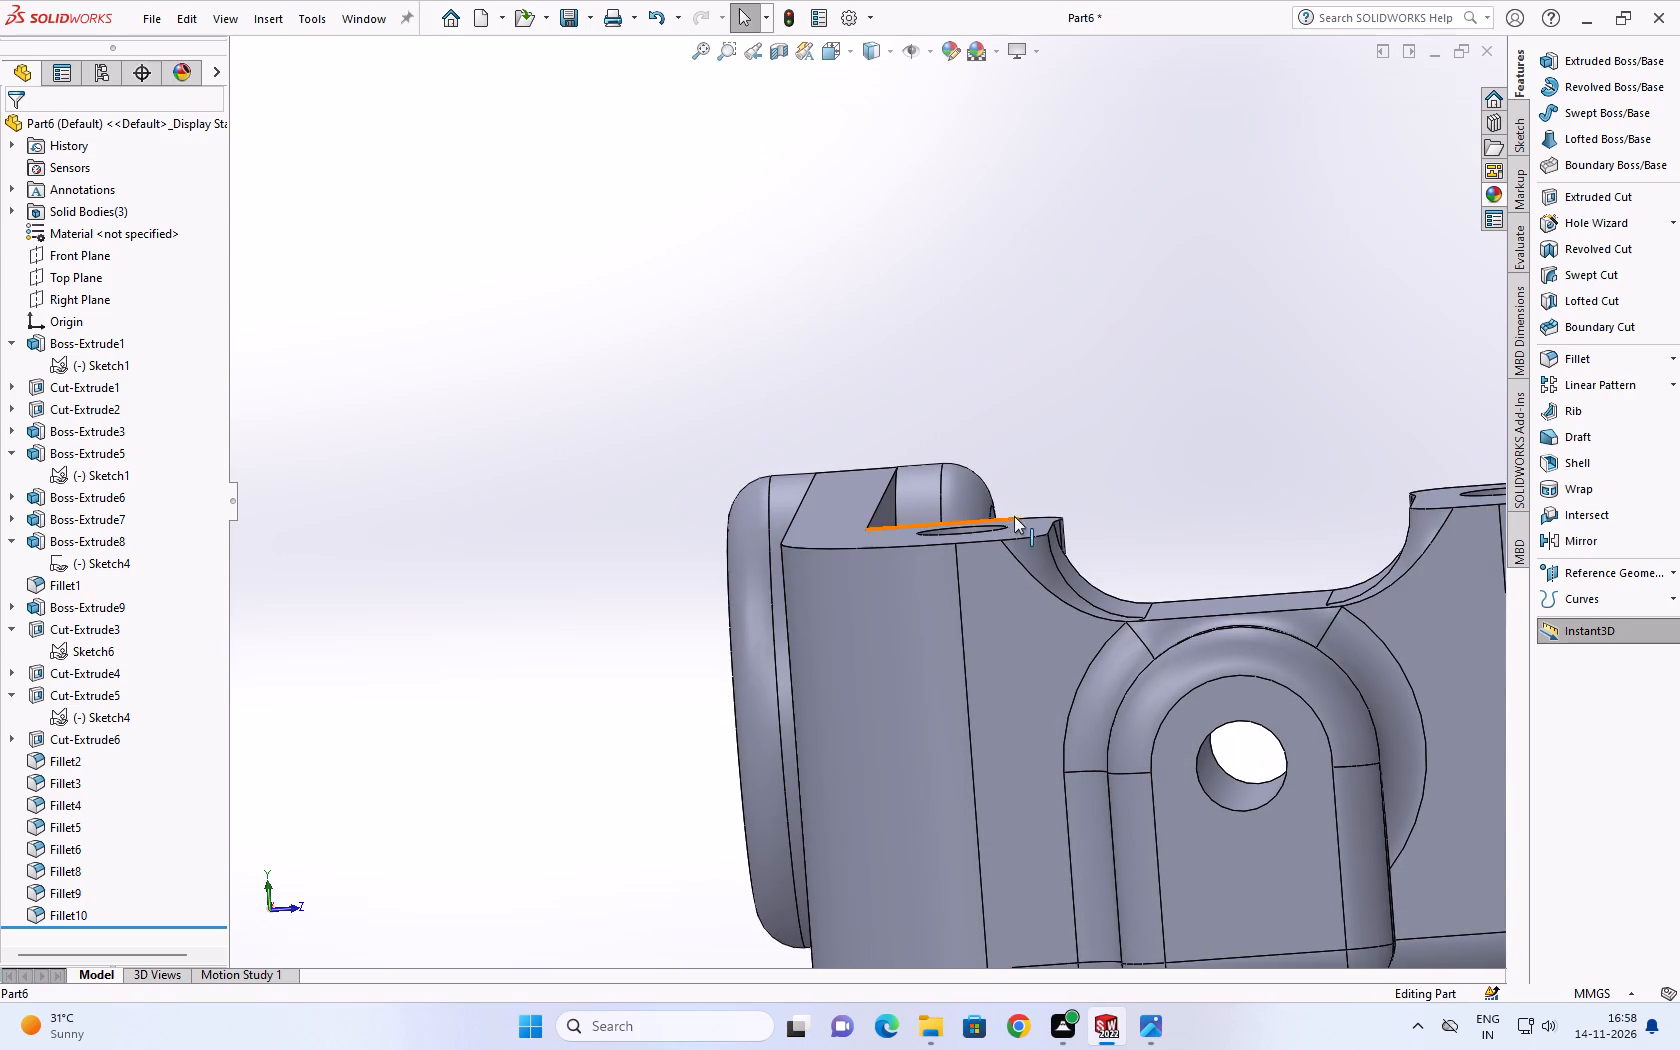
left_click(1021, 530)
left_click(1038, 389)
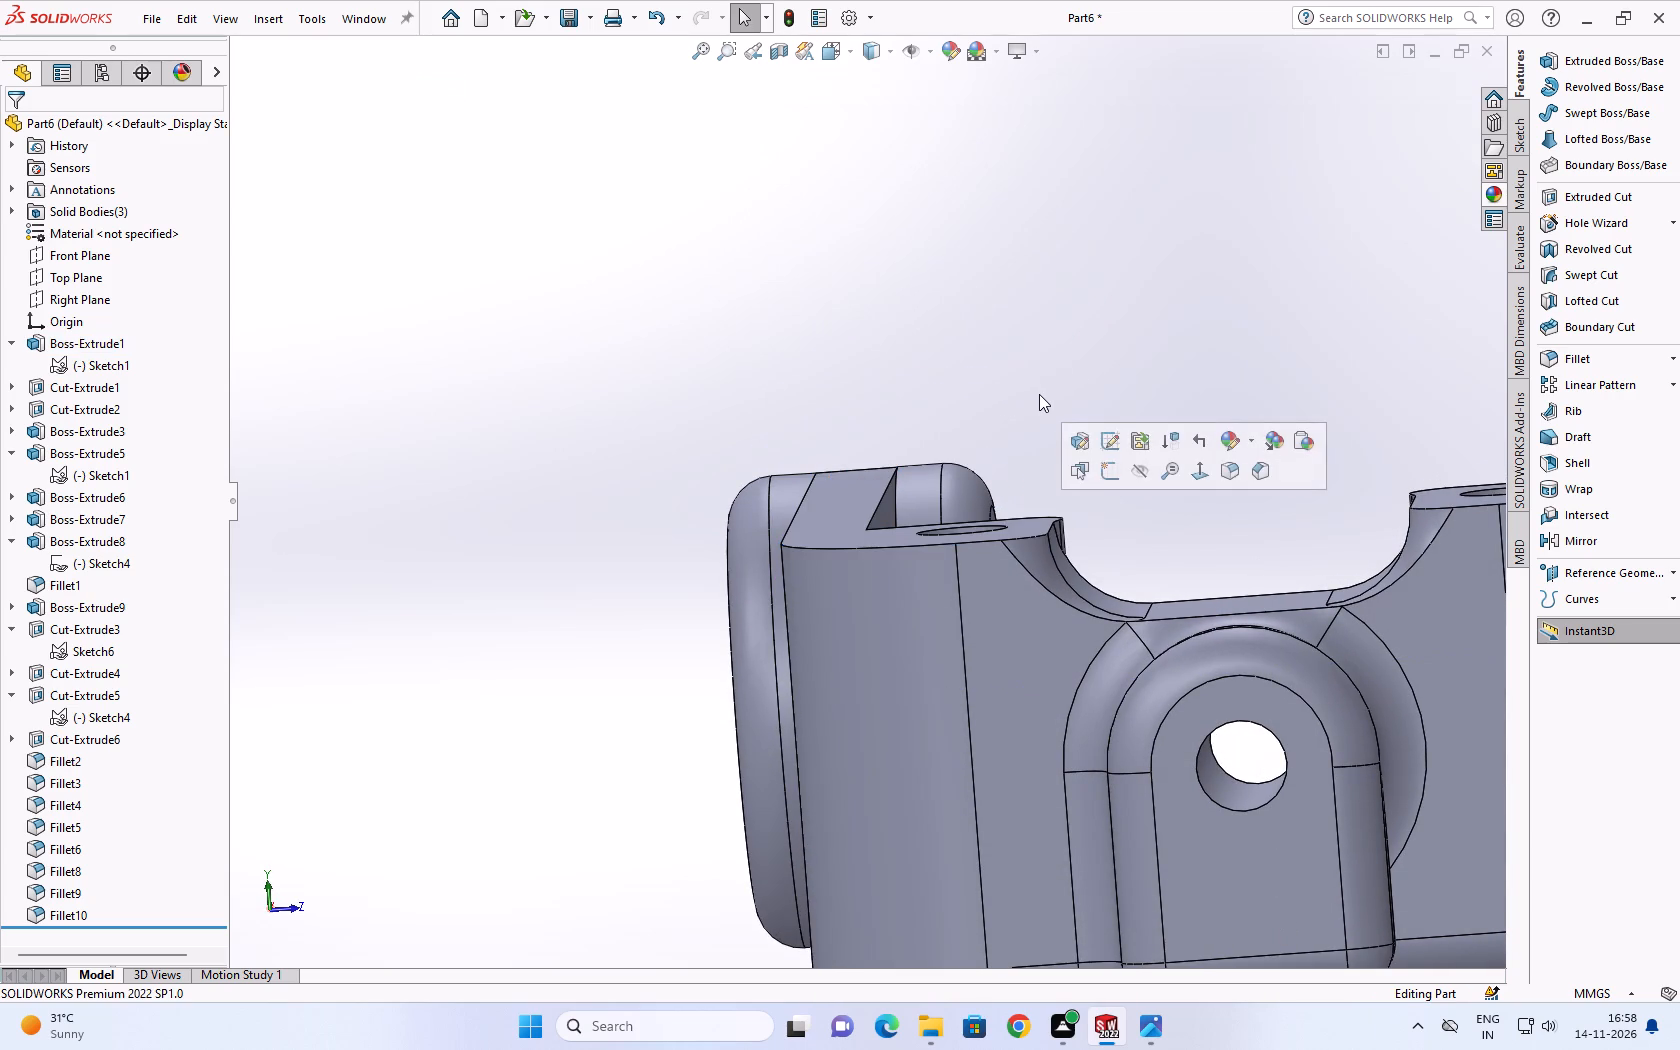
scroll(1039, 397, "down", 4)
middle_click_drag(1033, 457, 977, 619)
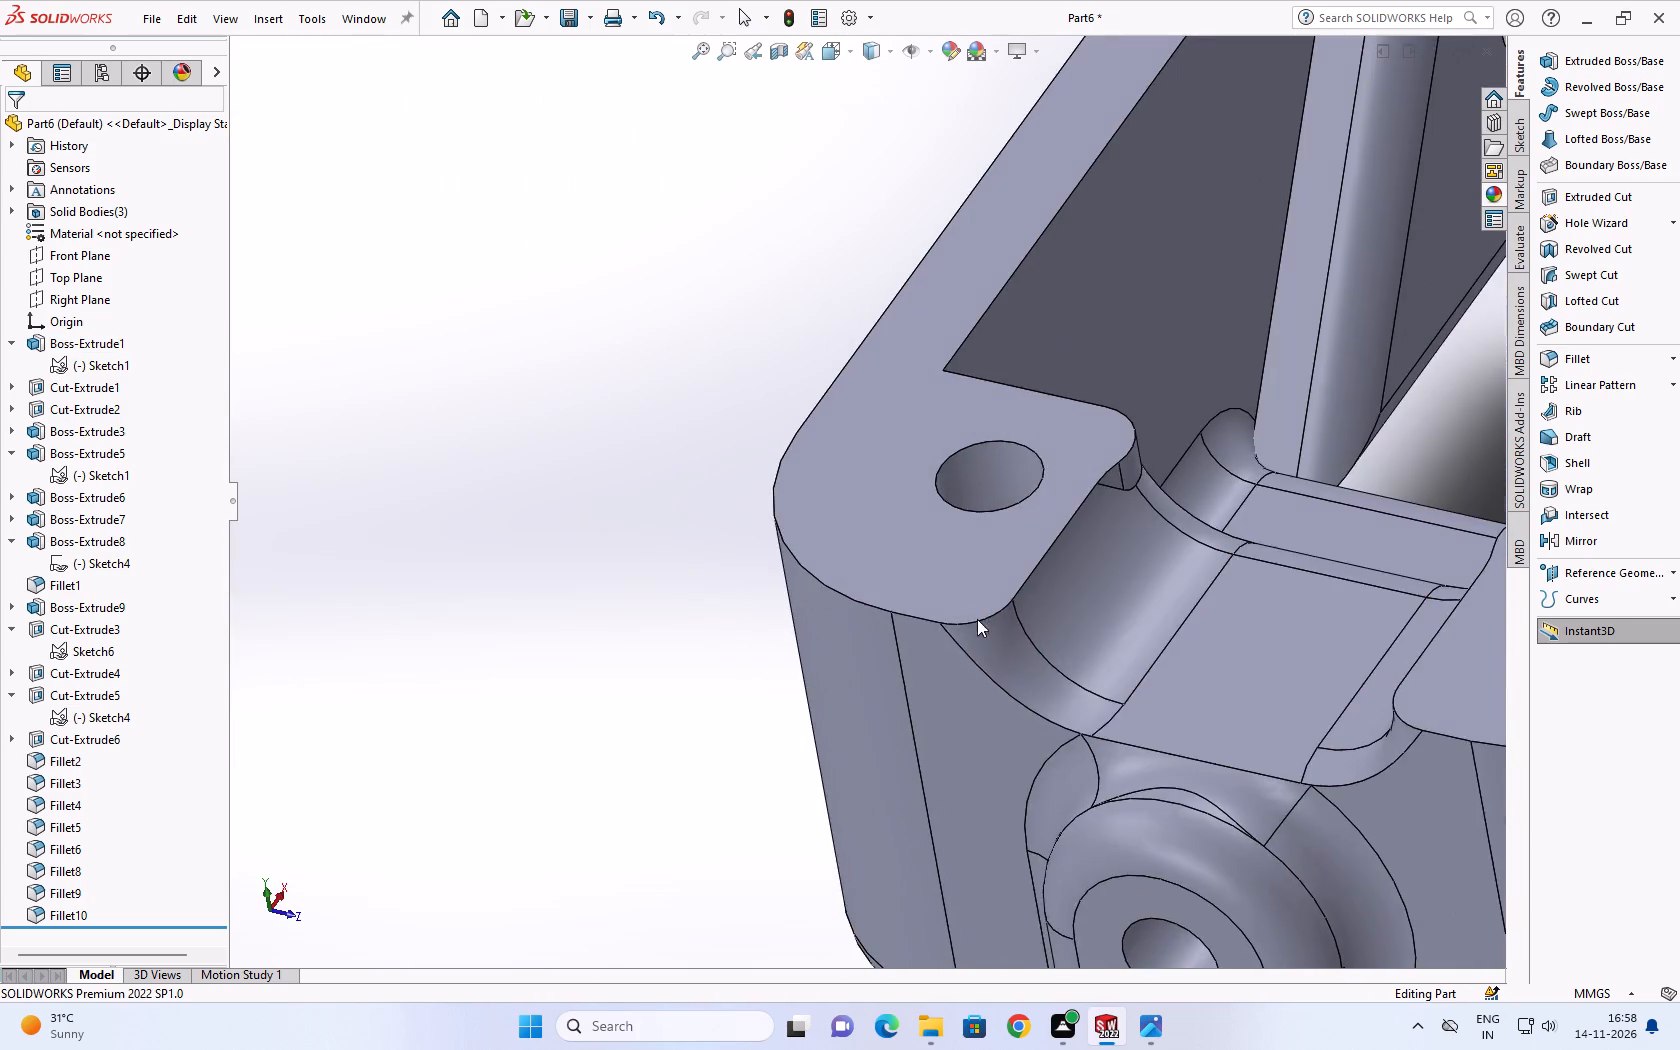
scroll(962, 648, "up", 4)
left_click(884, 511)
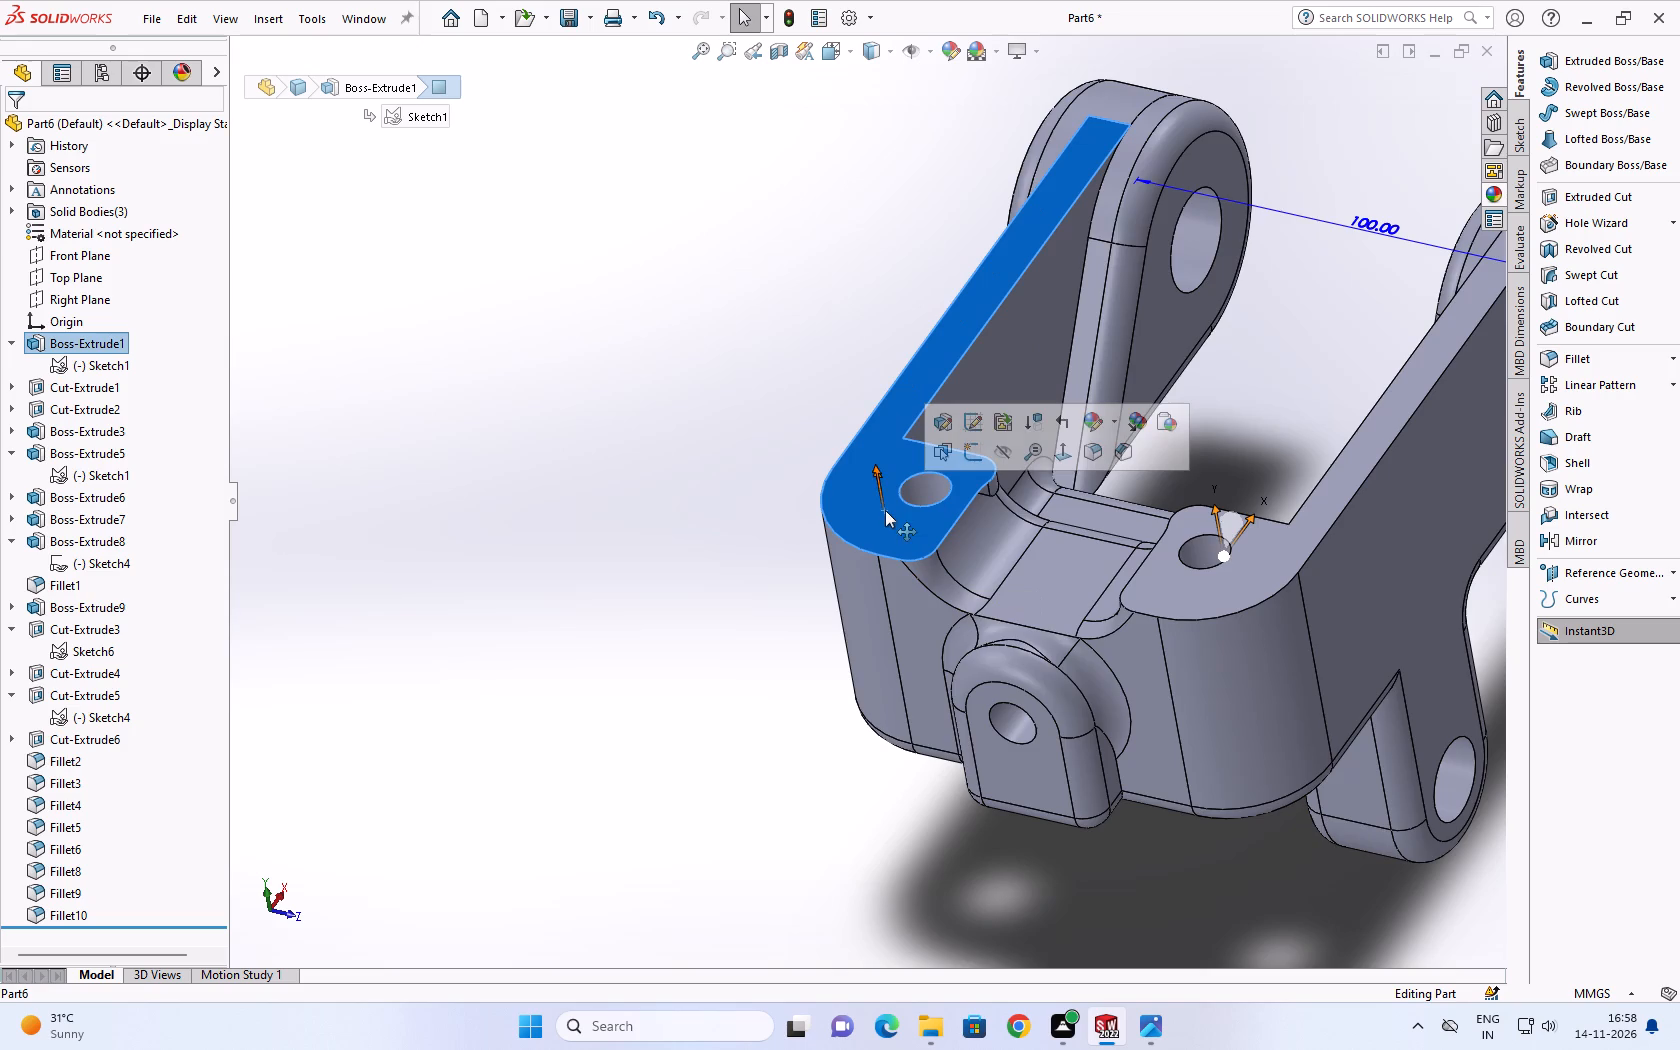
scroll(783, 516, "up", 2)
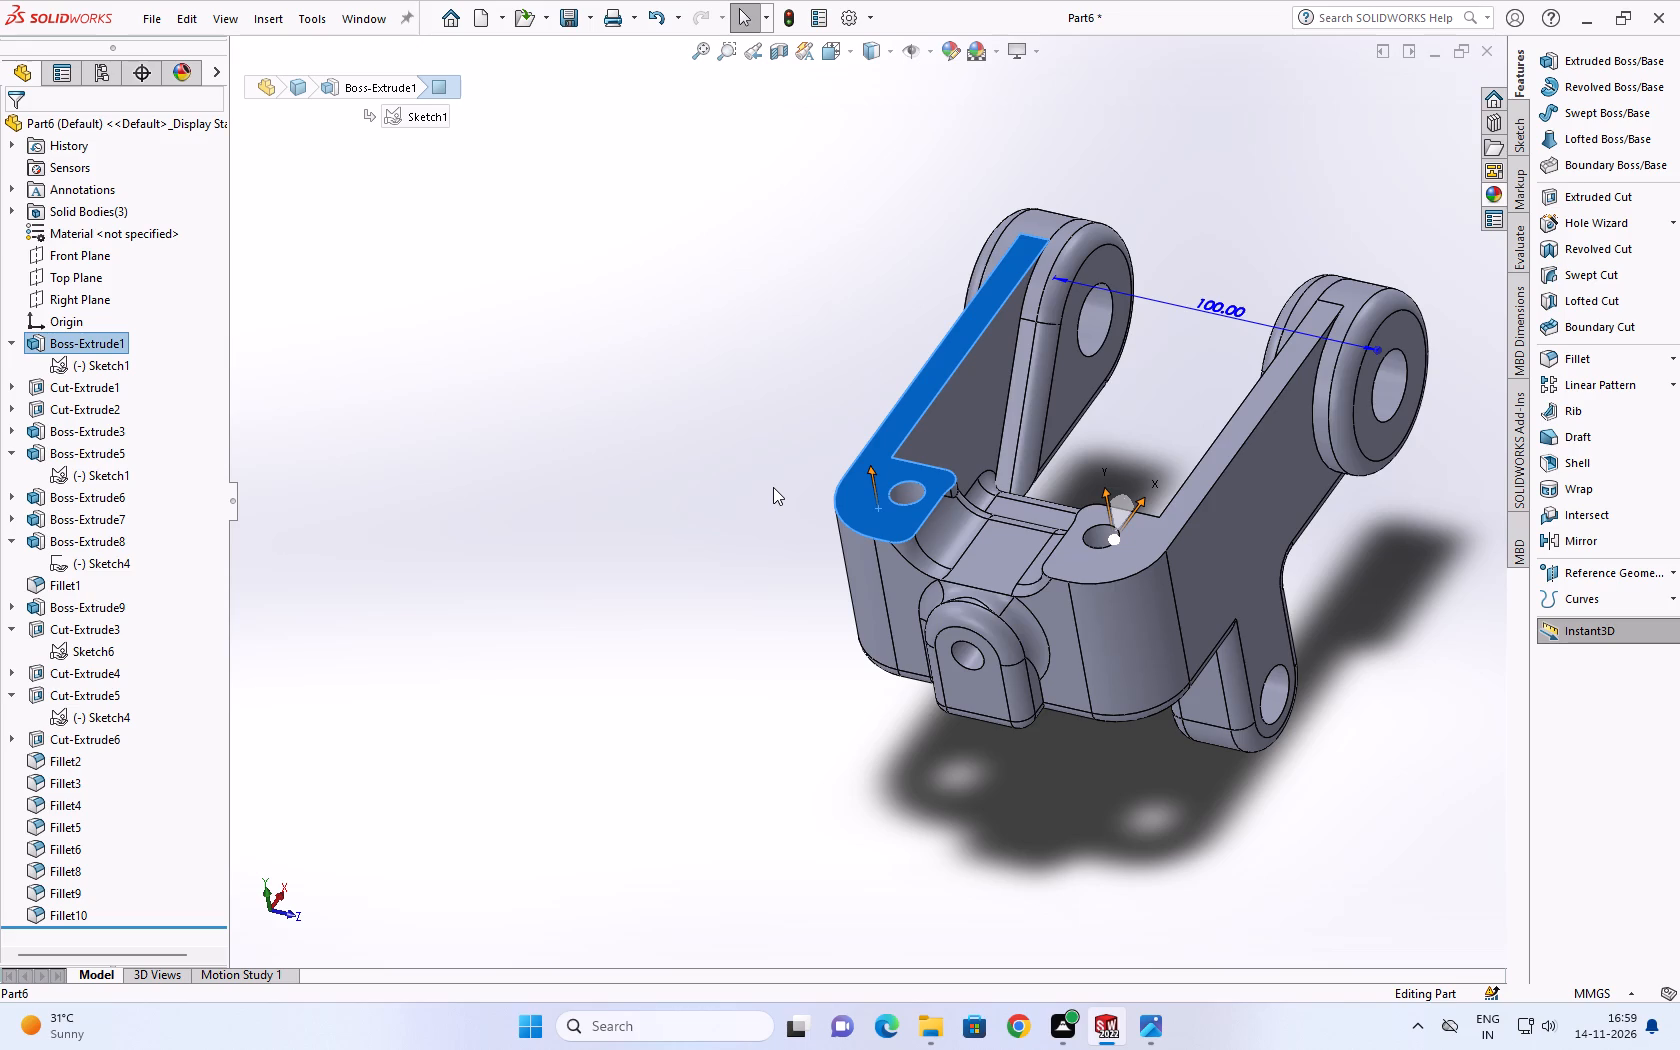
scroll(302, 713, "up", 3)
scroll(335, 729, "down", 1)
left_click(601, 598)
Inspect the clevis block's outer side and underside, including the arm-end bosses and the lower lugs.
scroll(991, 637, "down", 3)
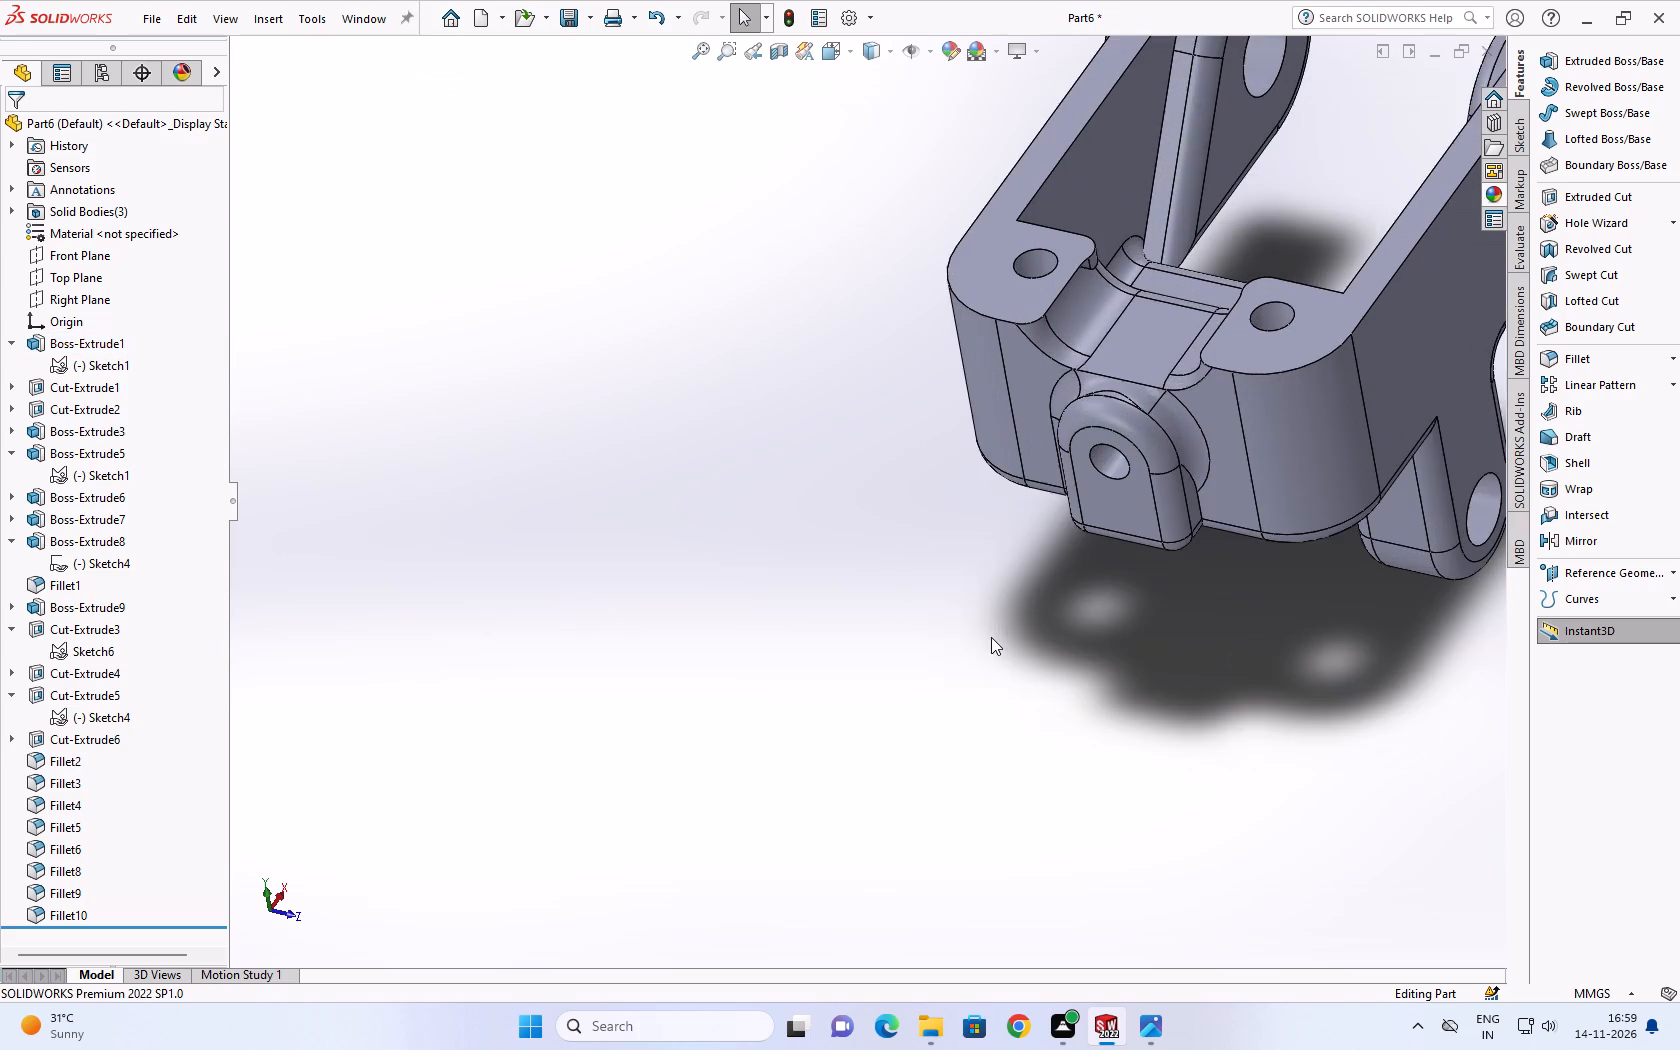
scroll(993, 636, "up", 1)
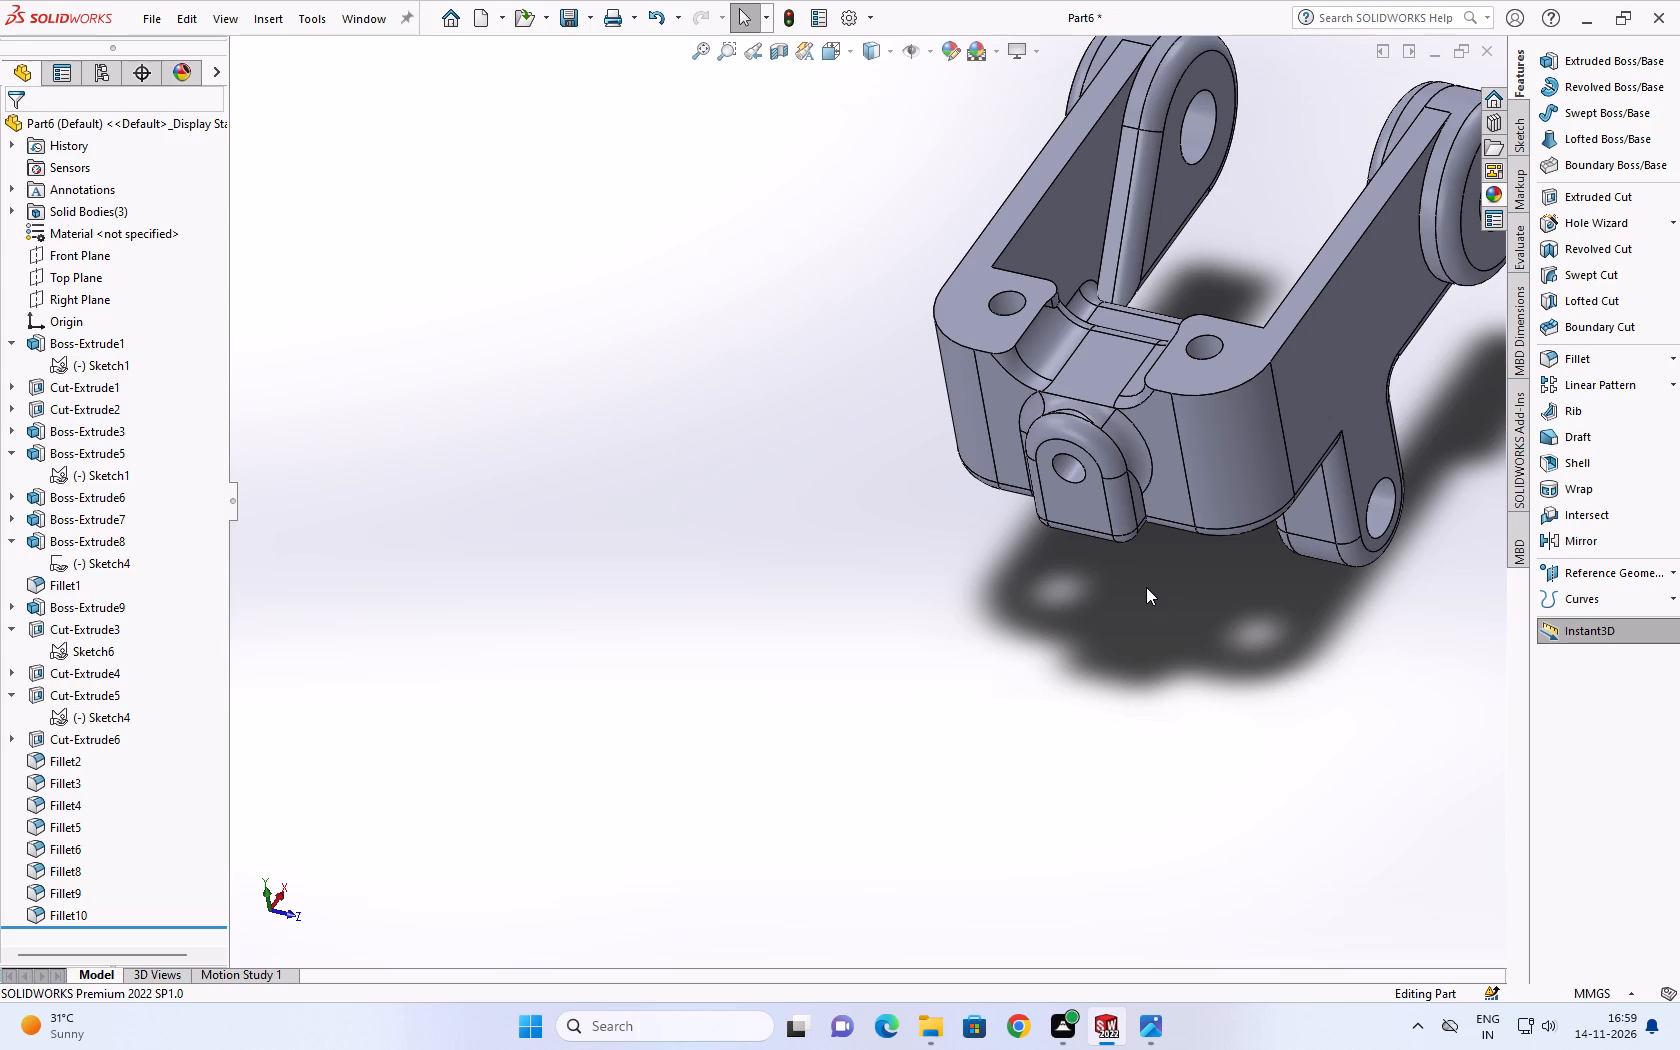
scroll(1156, 575, "up", 4)
scroll(1106, 442, "down", 2)
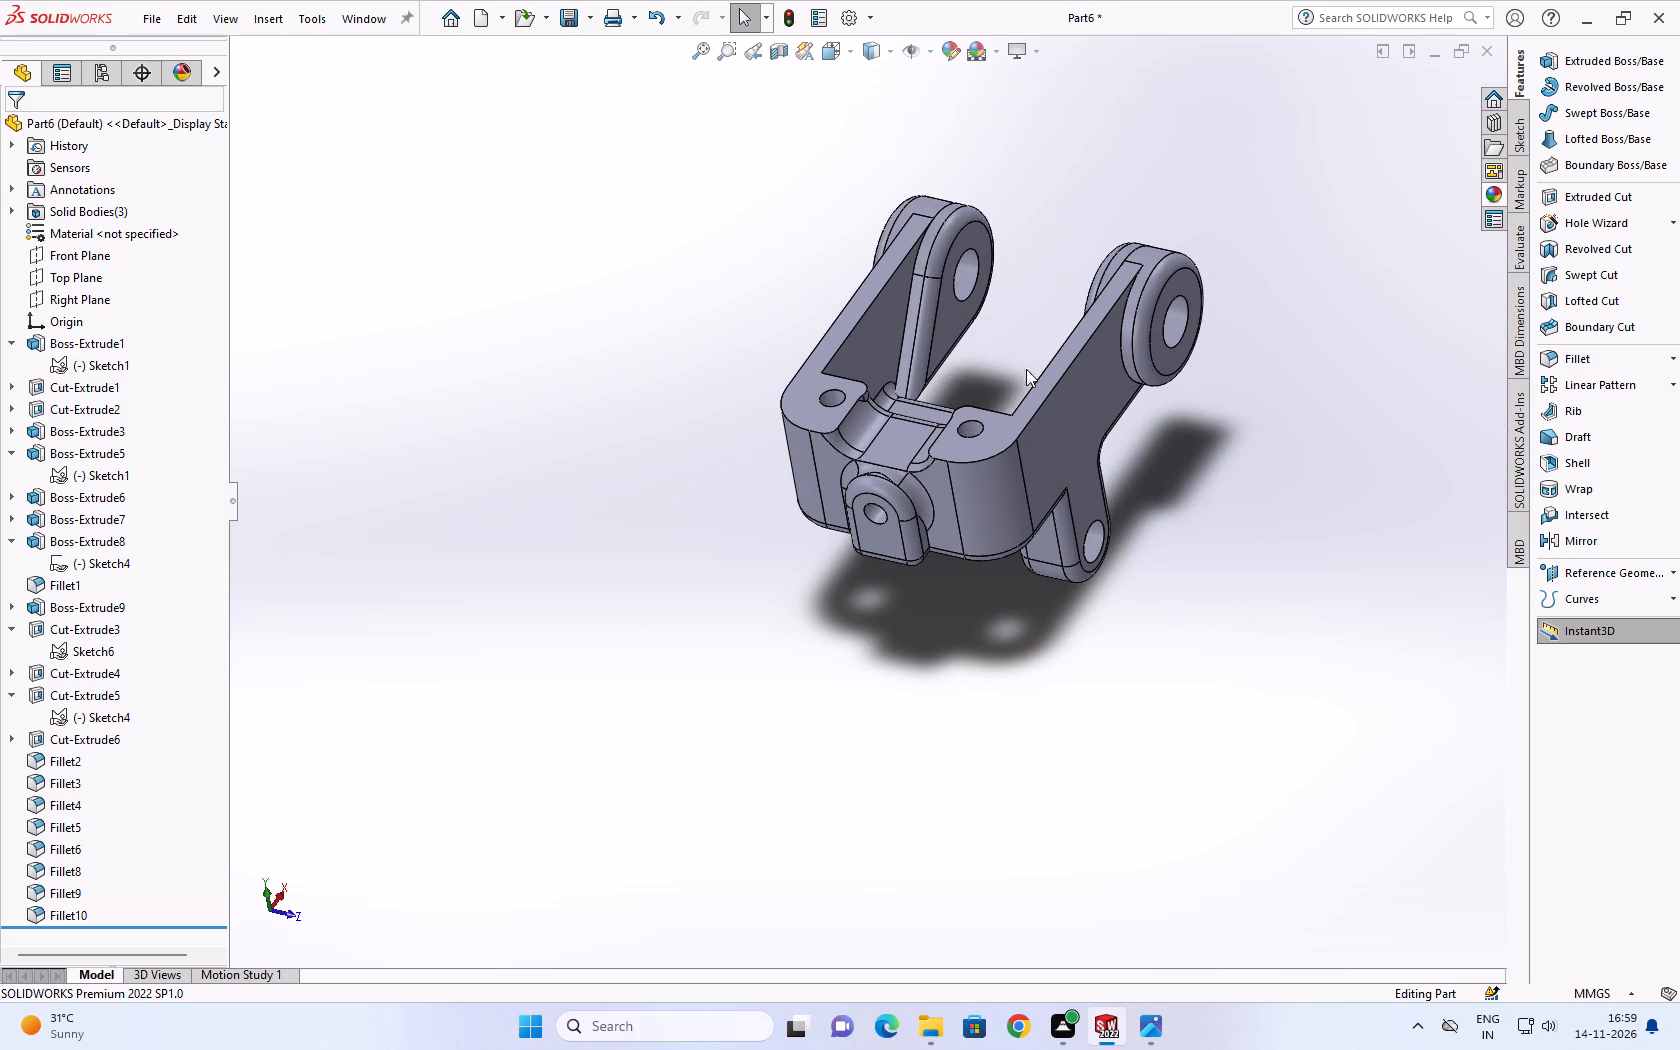
left_click(1011, 369)
middle_click_drag(1011, 369, 1184, 274)
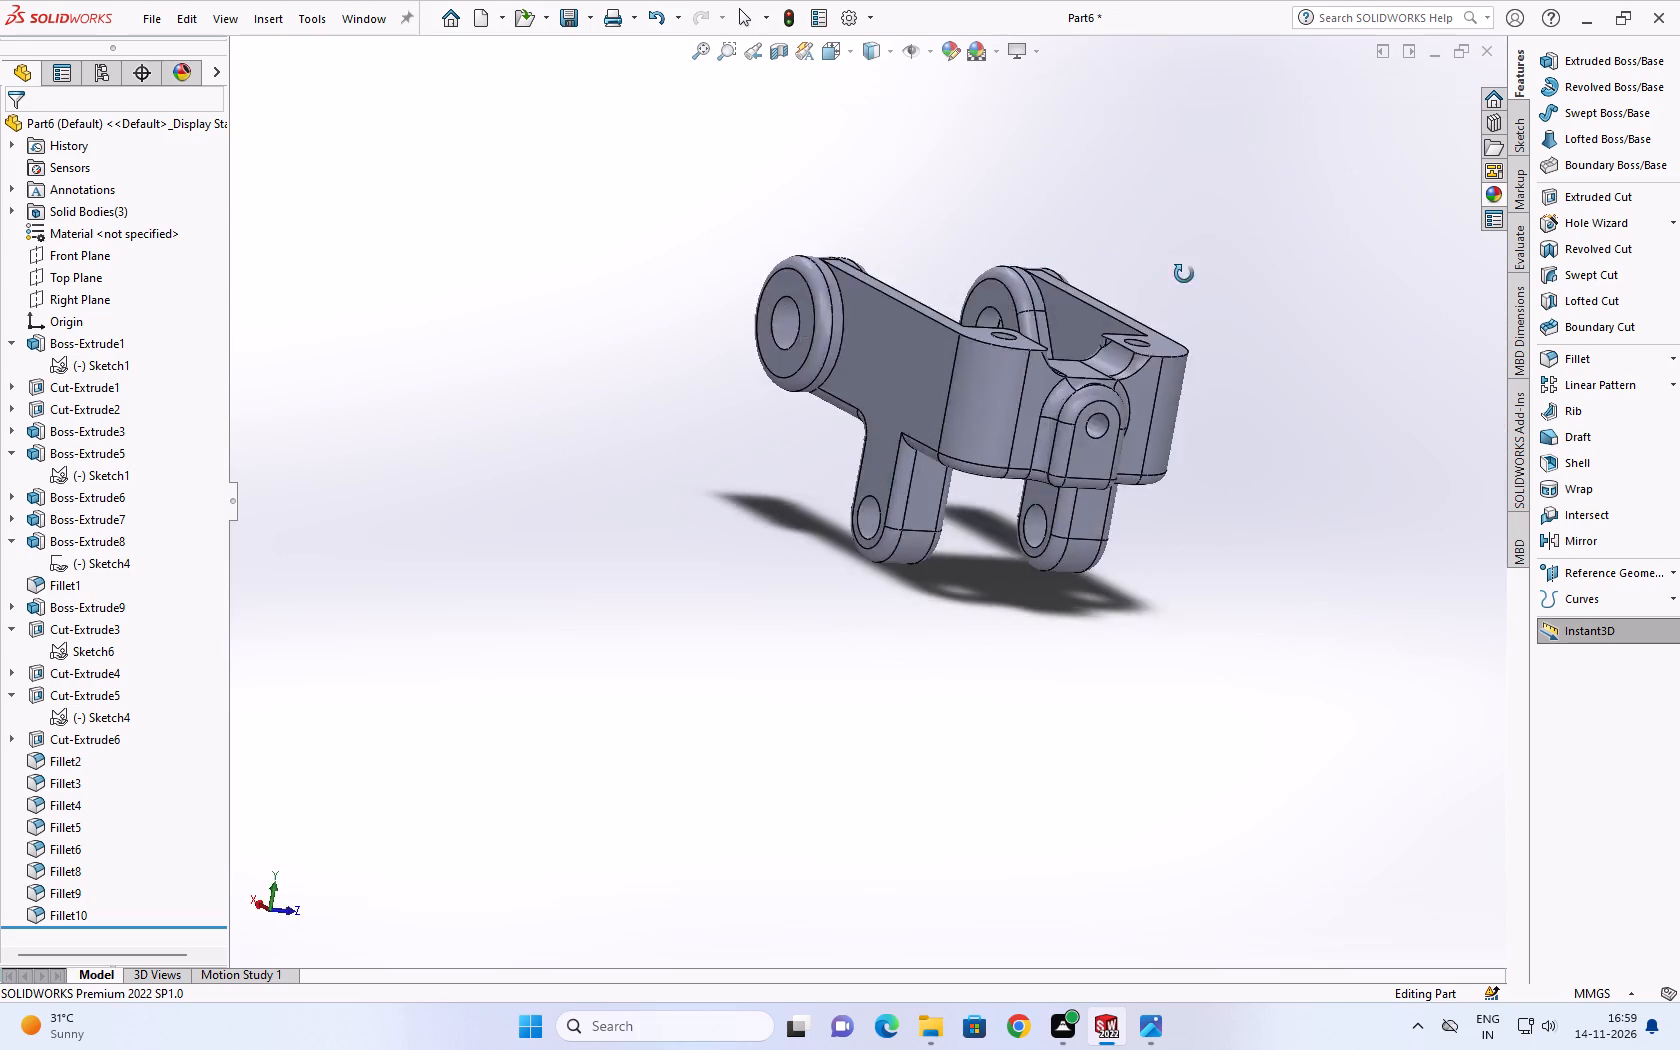
middle_click_drag(1184, 274, 1329, 310)
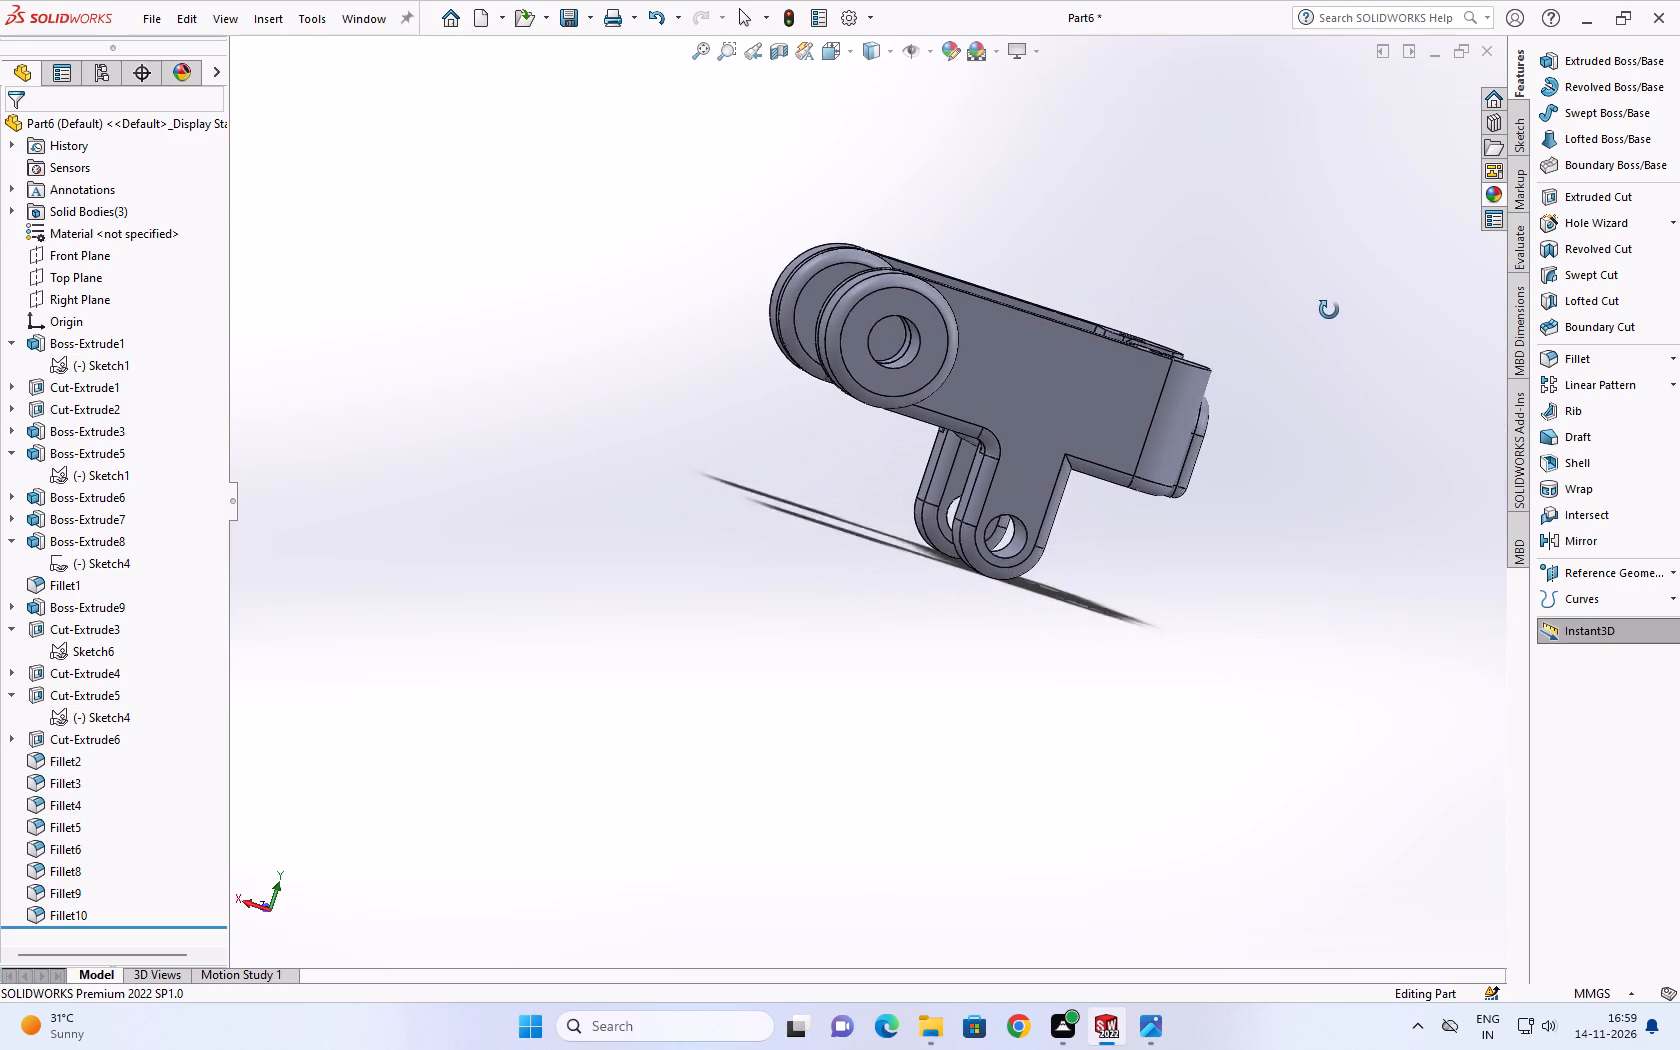
middle_click_drag(1329, 310, 1361, 227)
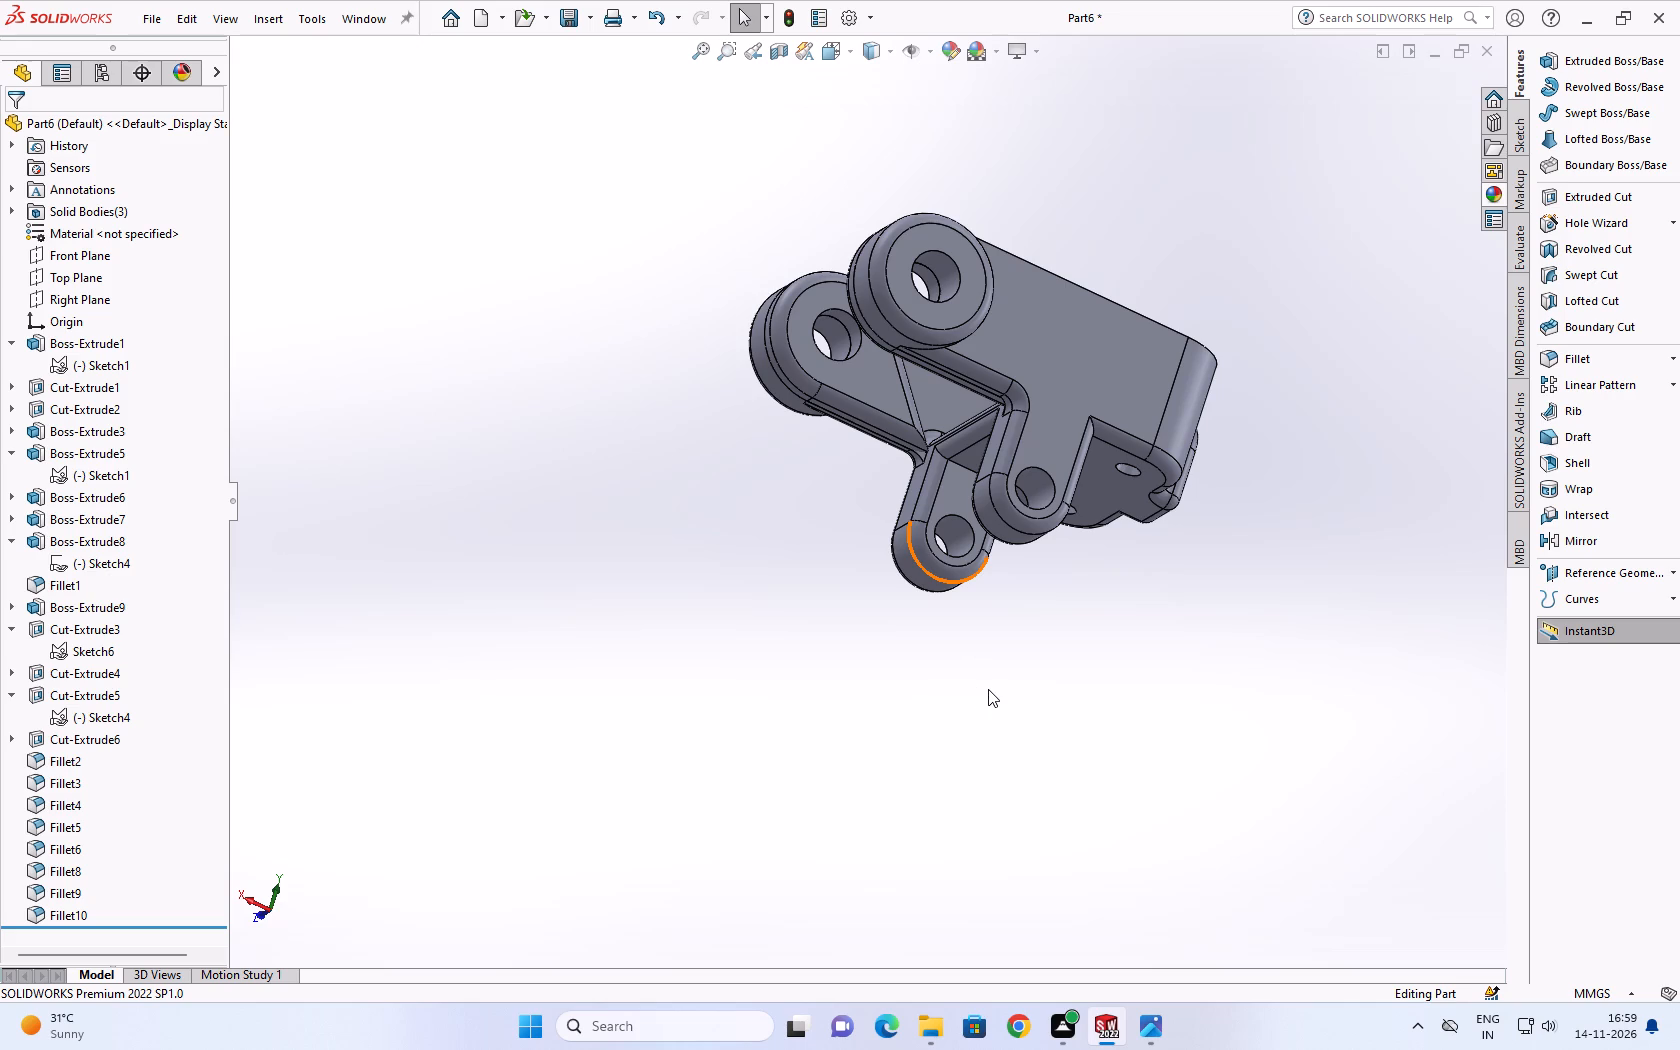
scroll(927, 701, "up", 3)
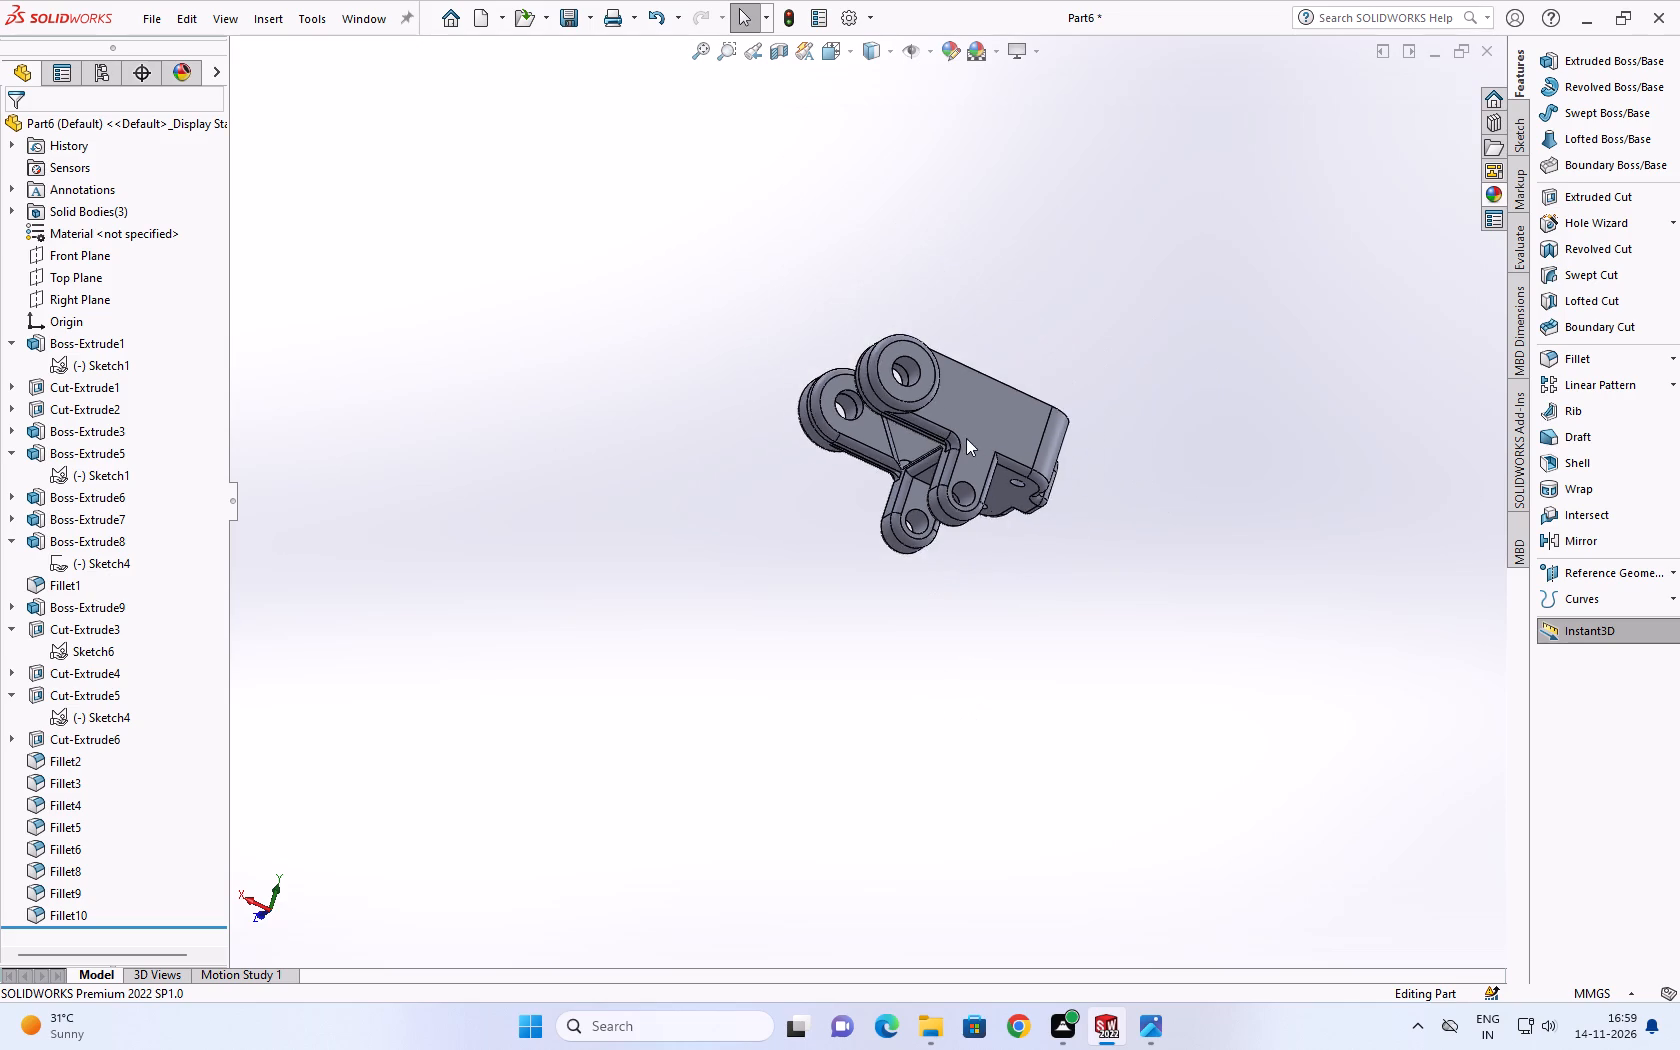
scroll(965, 436, "down", 5)
scroll(844, 348, "down", 3)
scroll(966, 430, "up", 1)
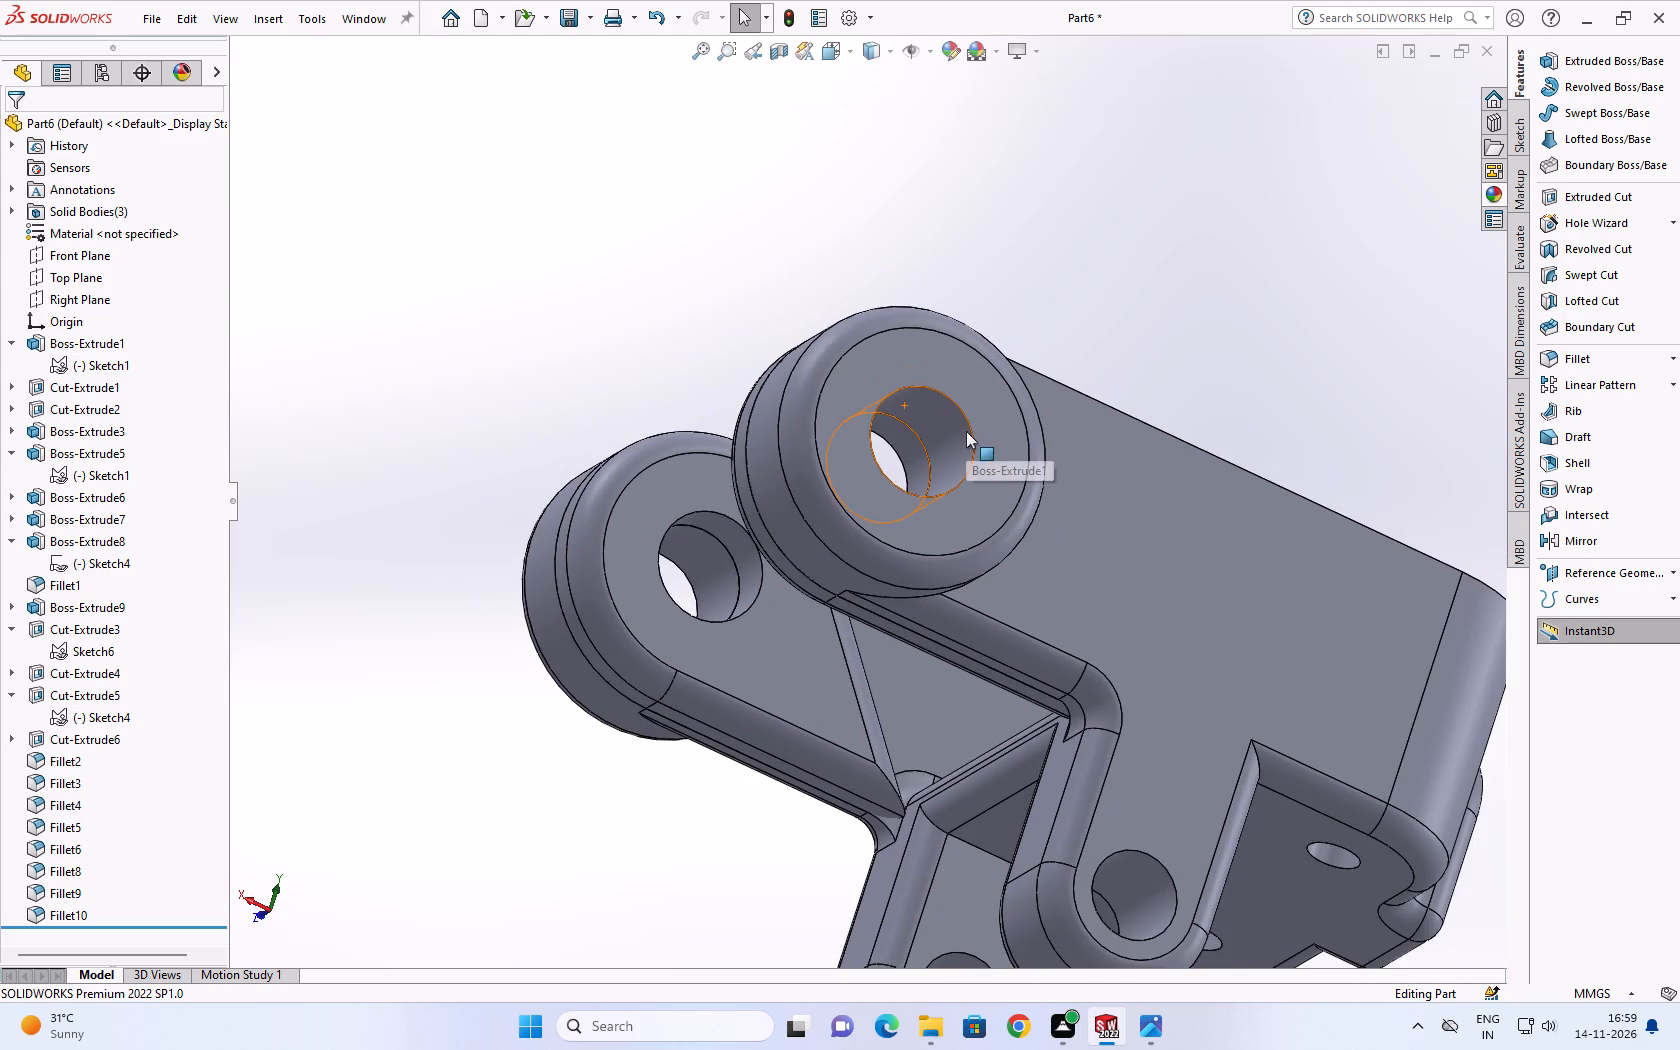
scroll(956, 469, "up", 2)
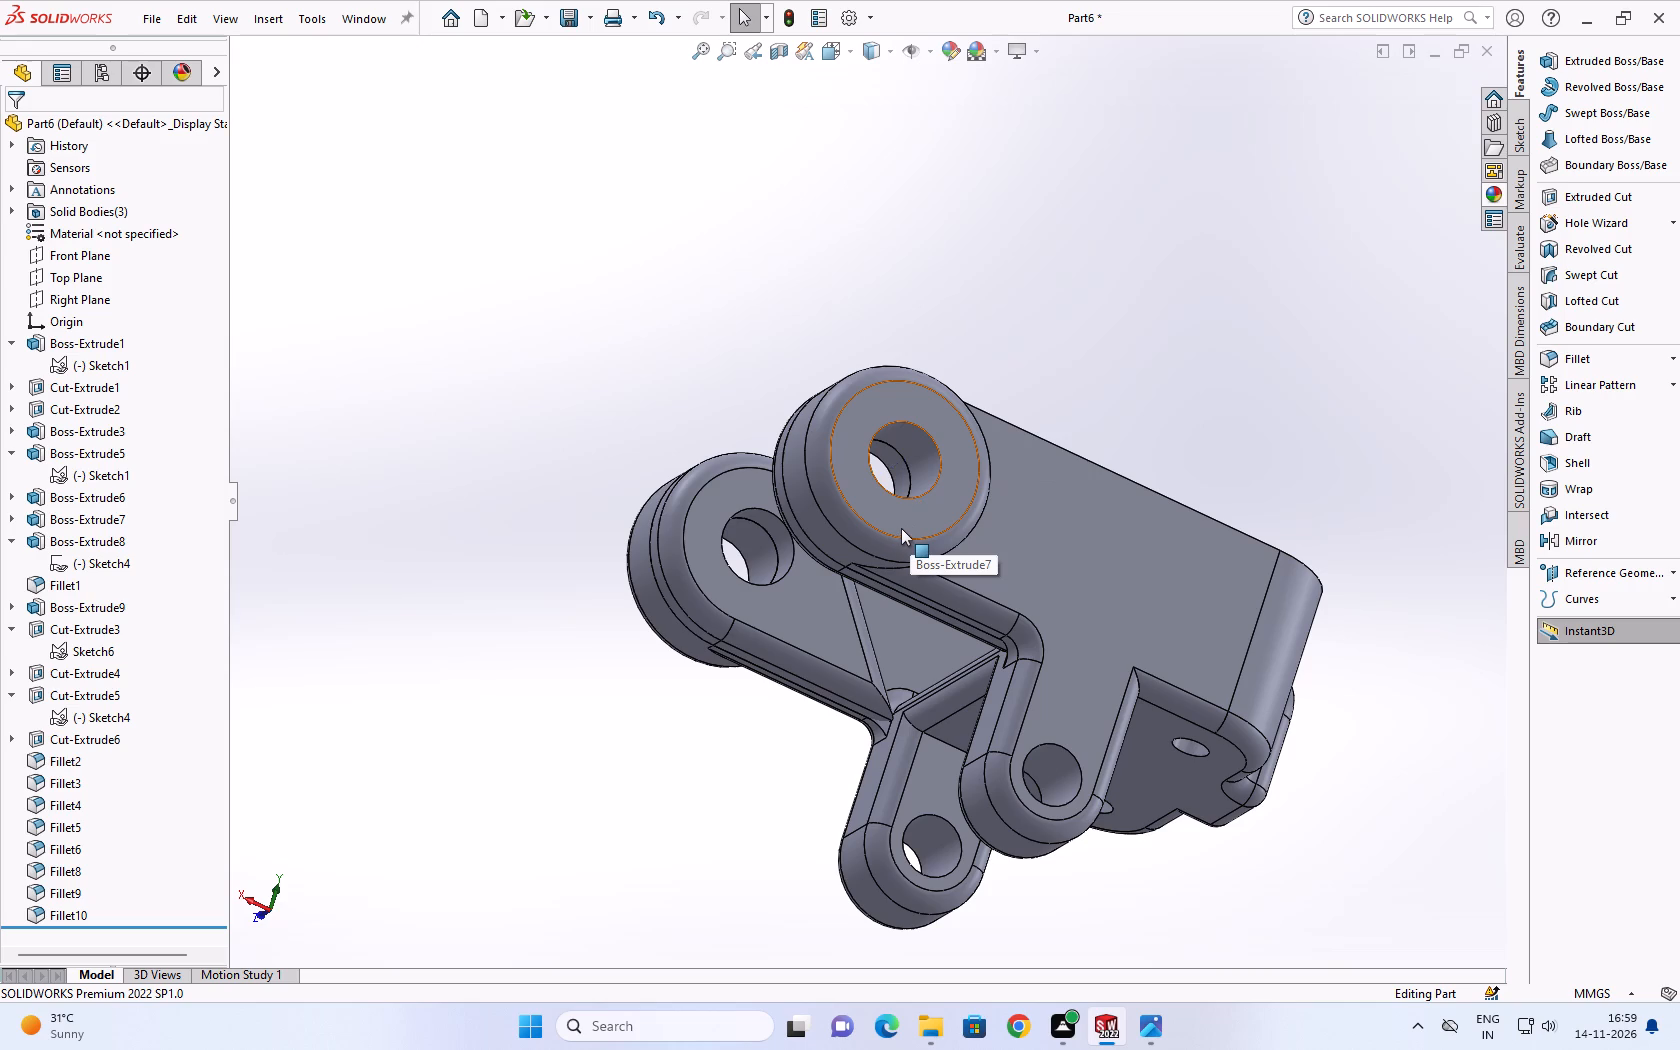
scroll(901, 528, "down", 2)
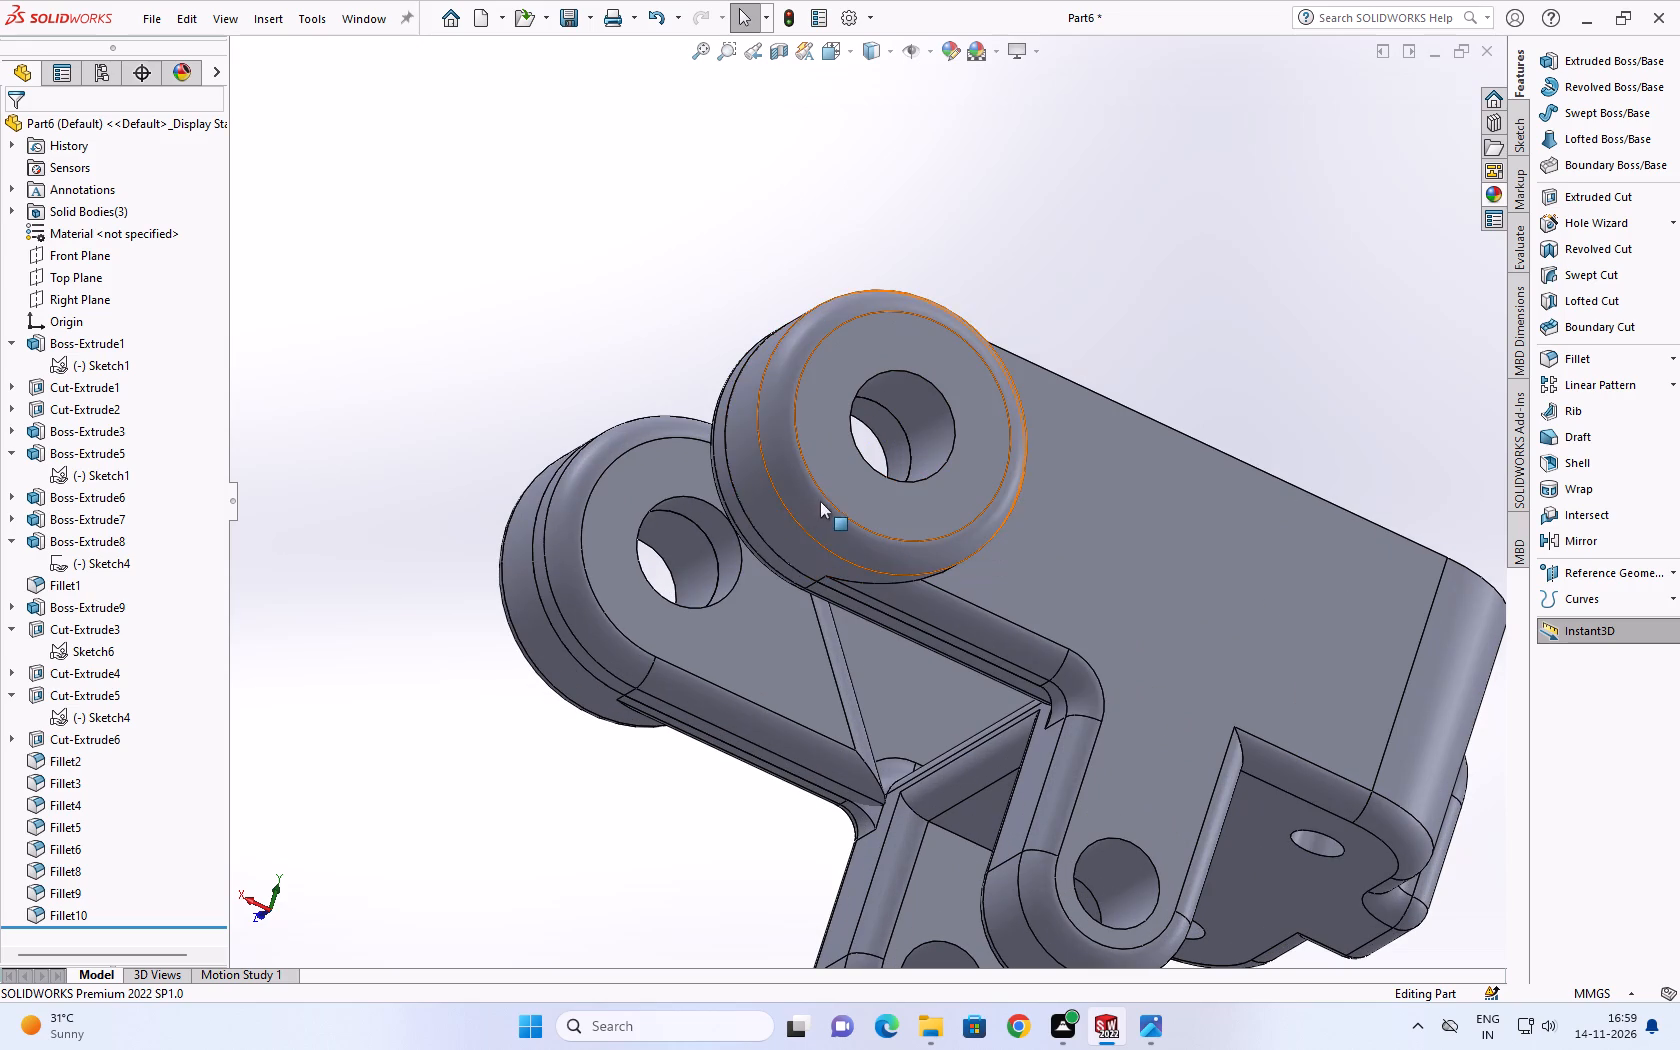
Check the individual faces of the fork arms: the boss faces, the inner pocket wall and the flat outer side.
left_click(838, 492)
left_click(645, 592)
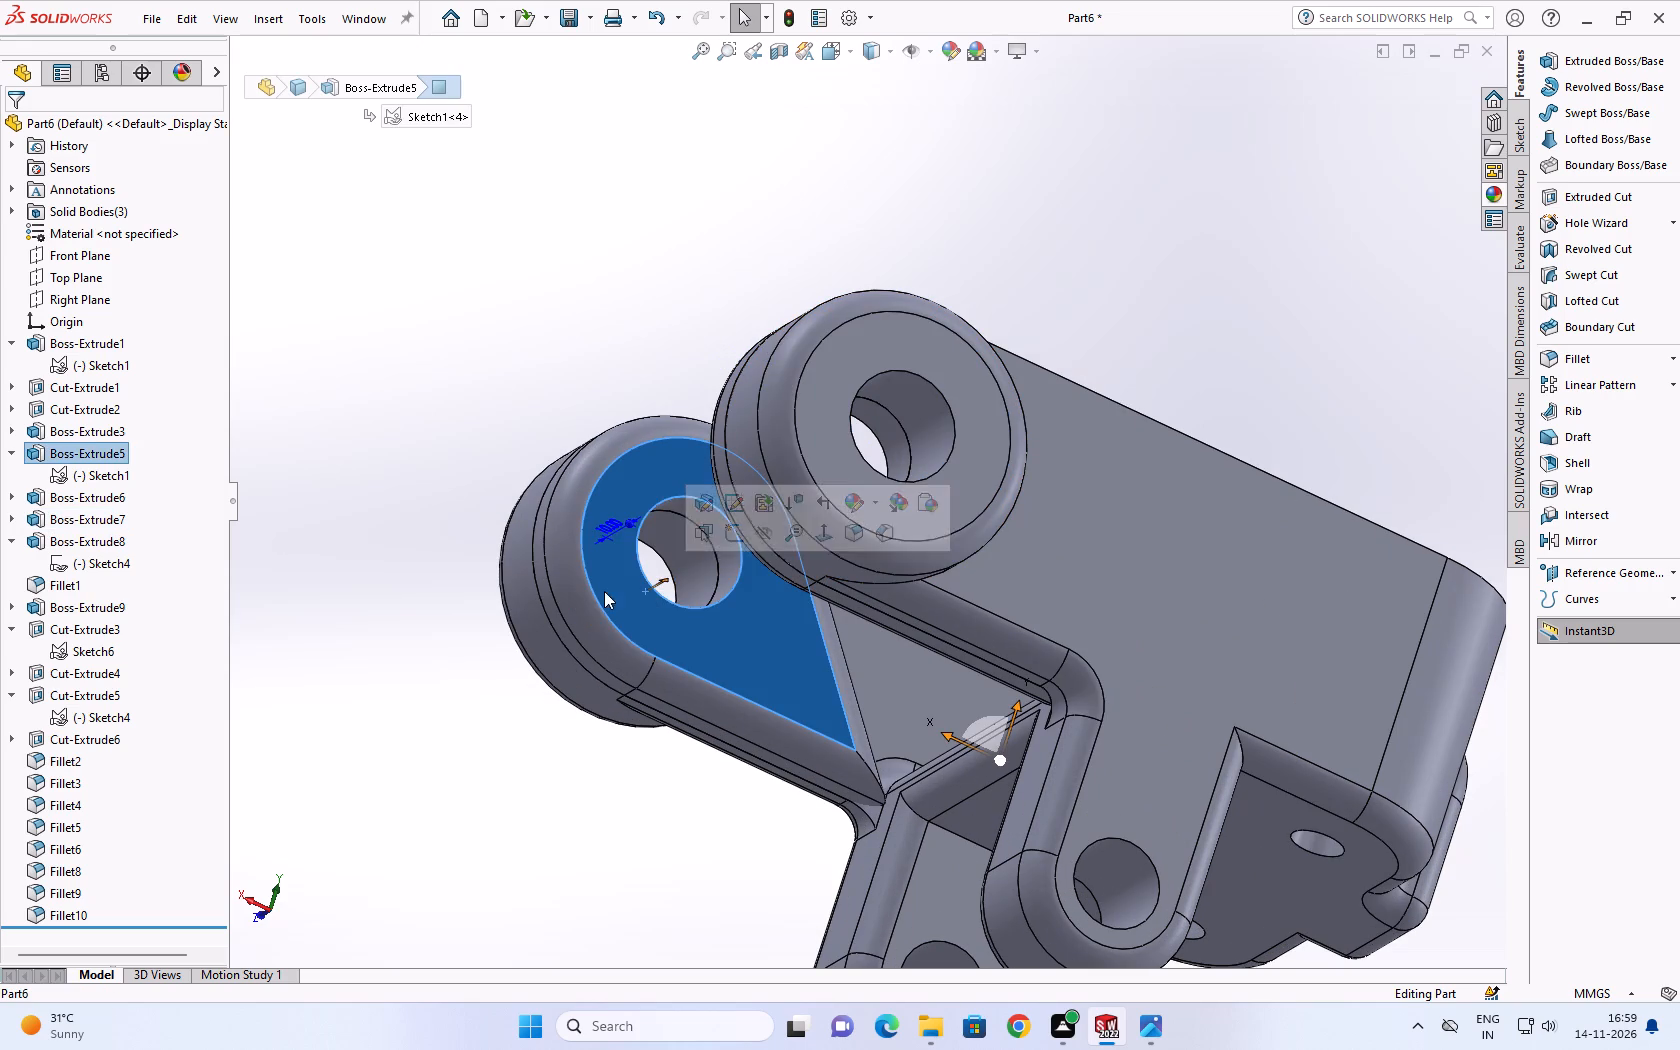
left_click(868, 676)
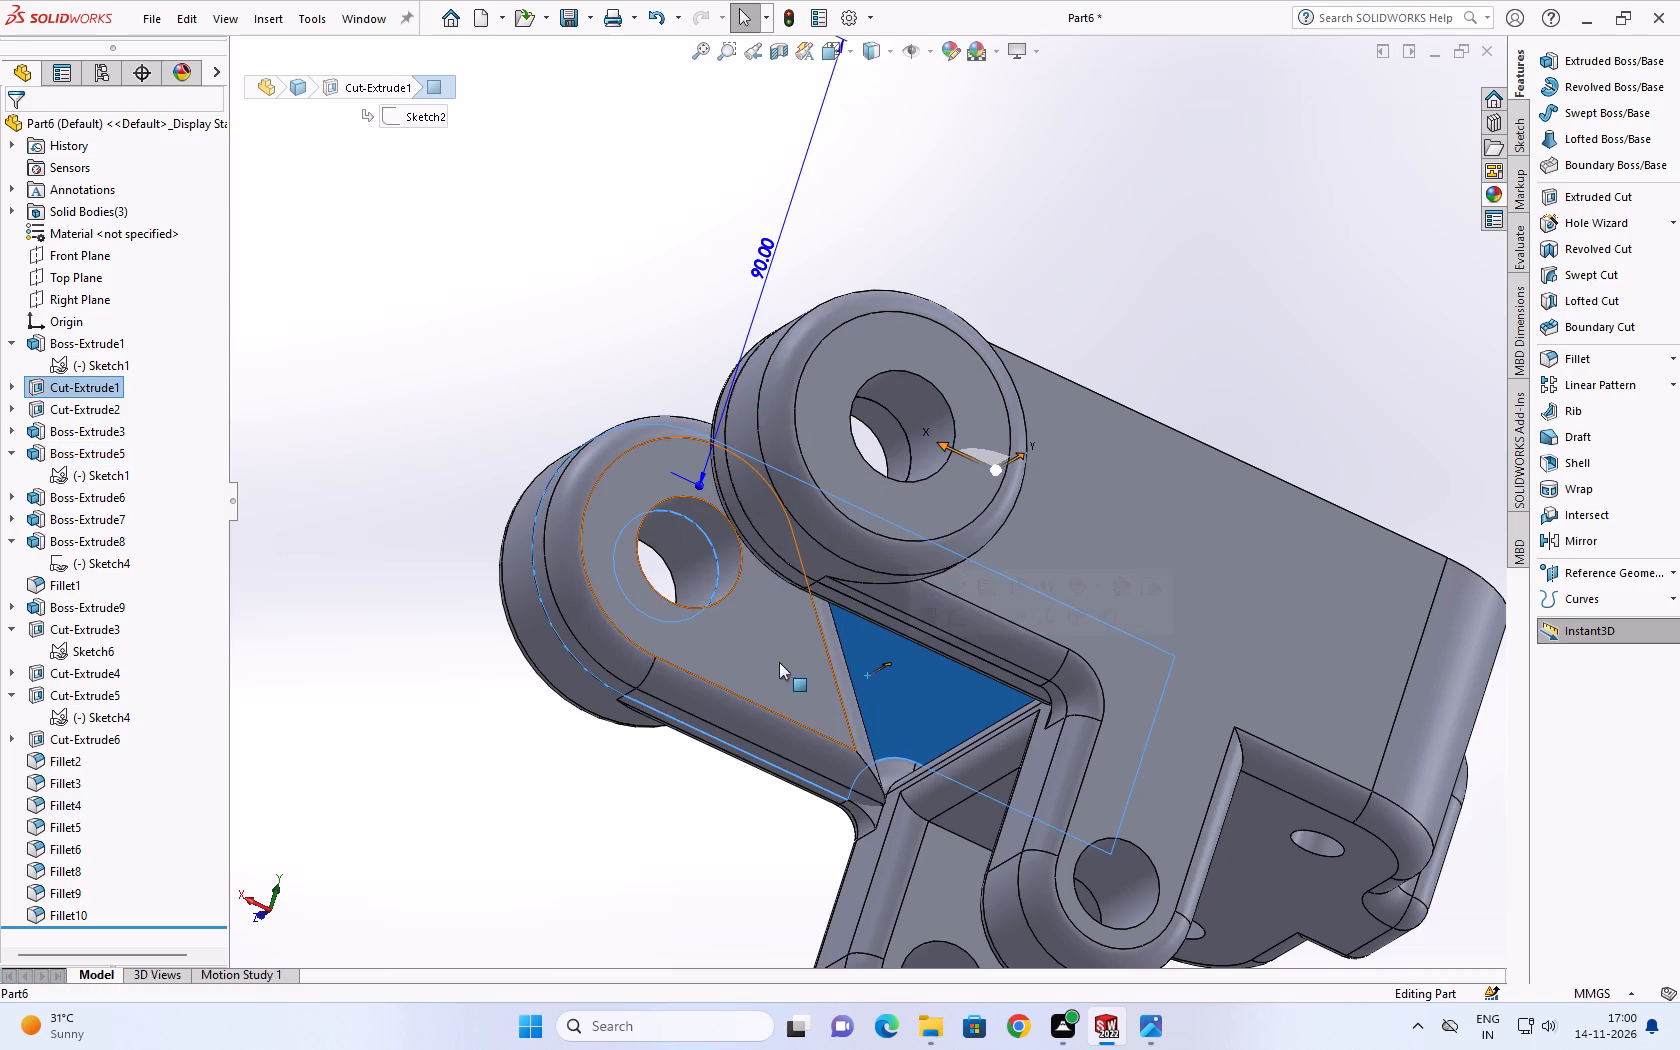
left_click(778, 654)
left_click(901, 650)
middle_click_drag(856, 669, 1007, 754)
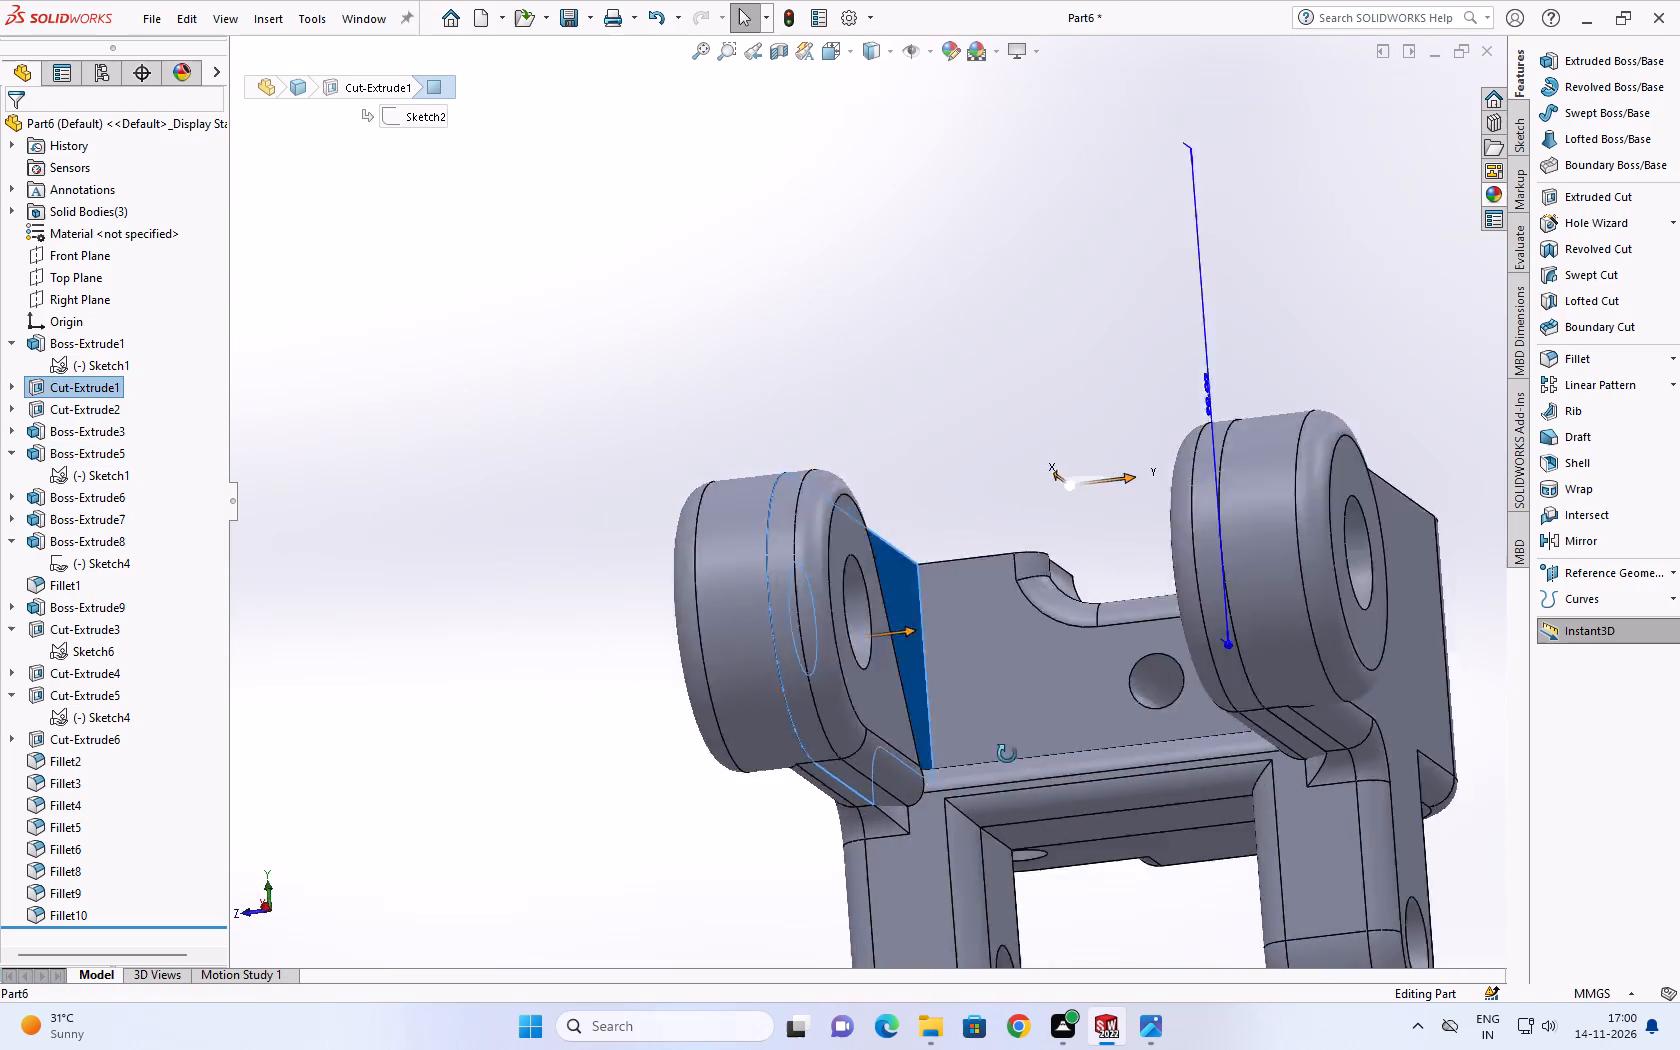
middle_click_drag(1007, 754, 1115, 828)
left_click(732, 669)
left_click(947, 686)
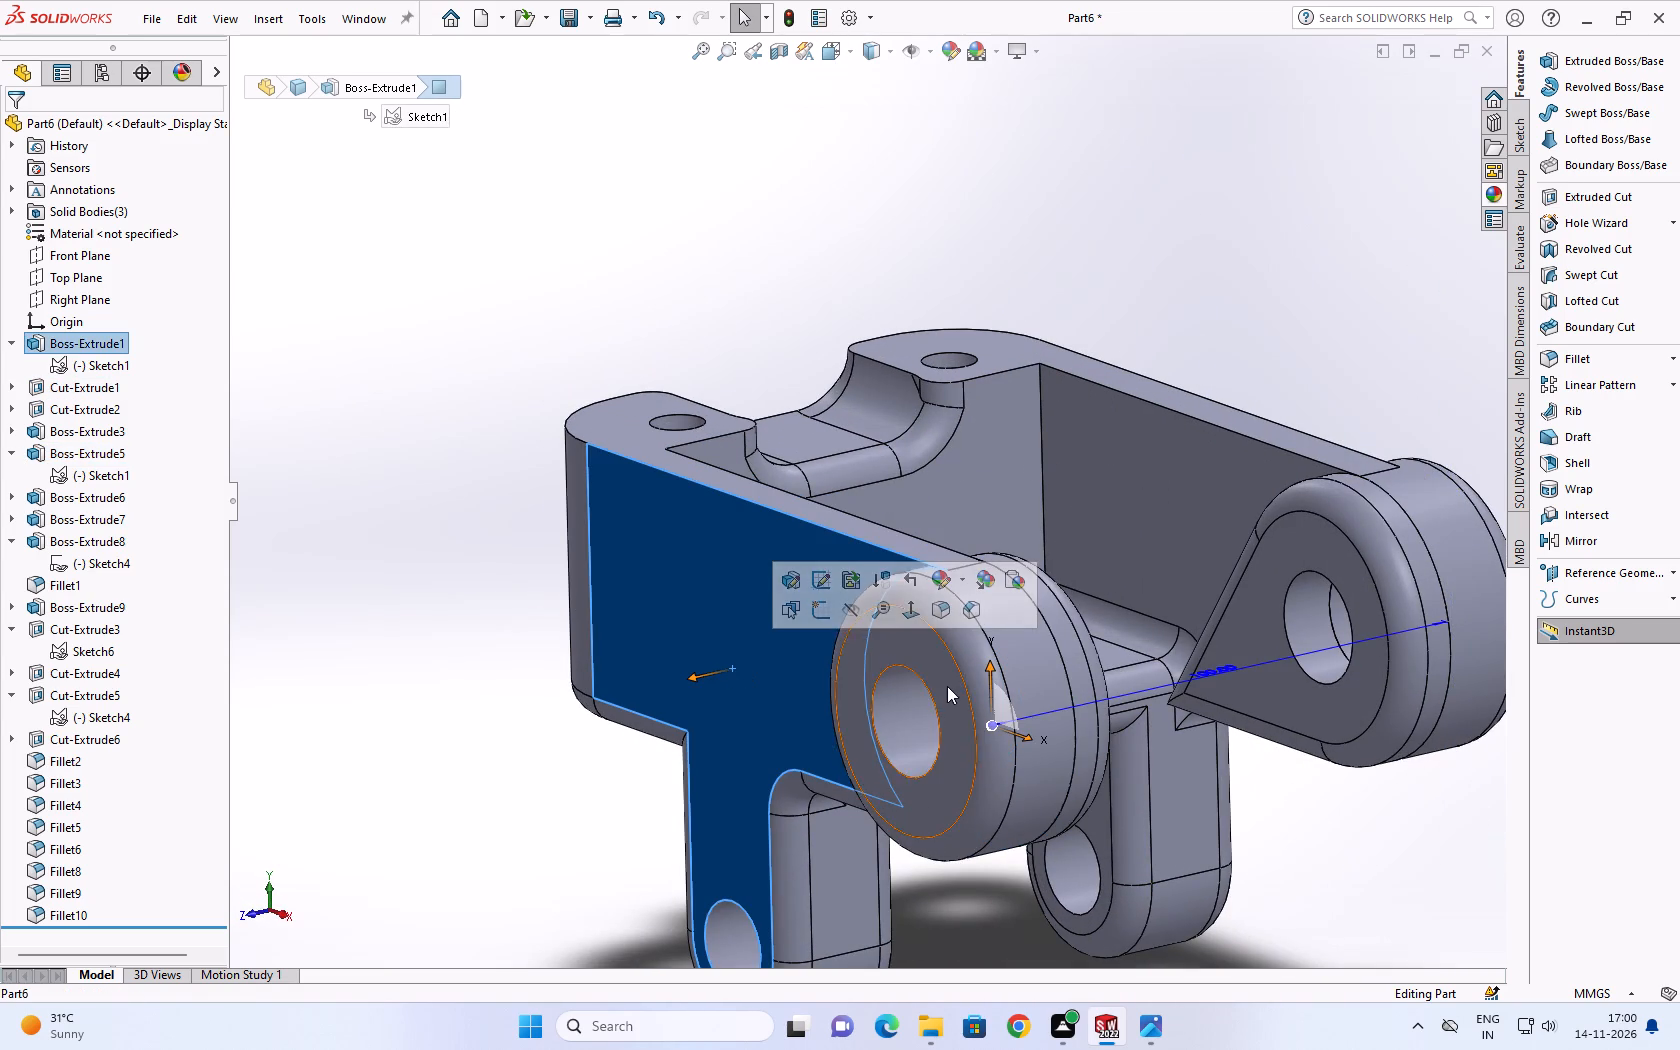
left_click(1264, 667)
left_click(1158, 544)
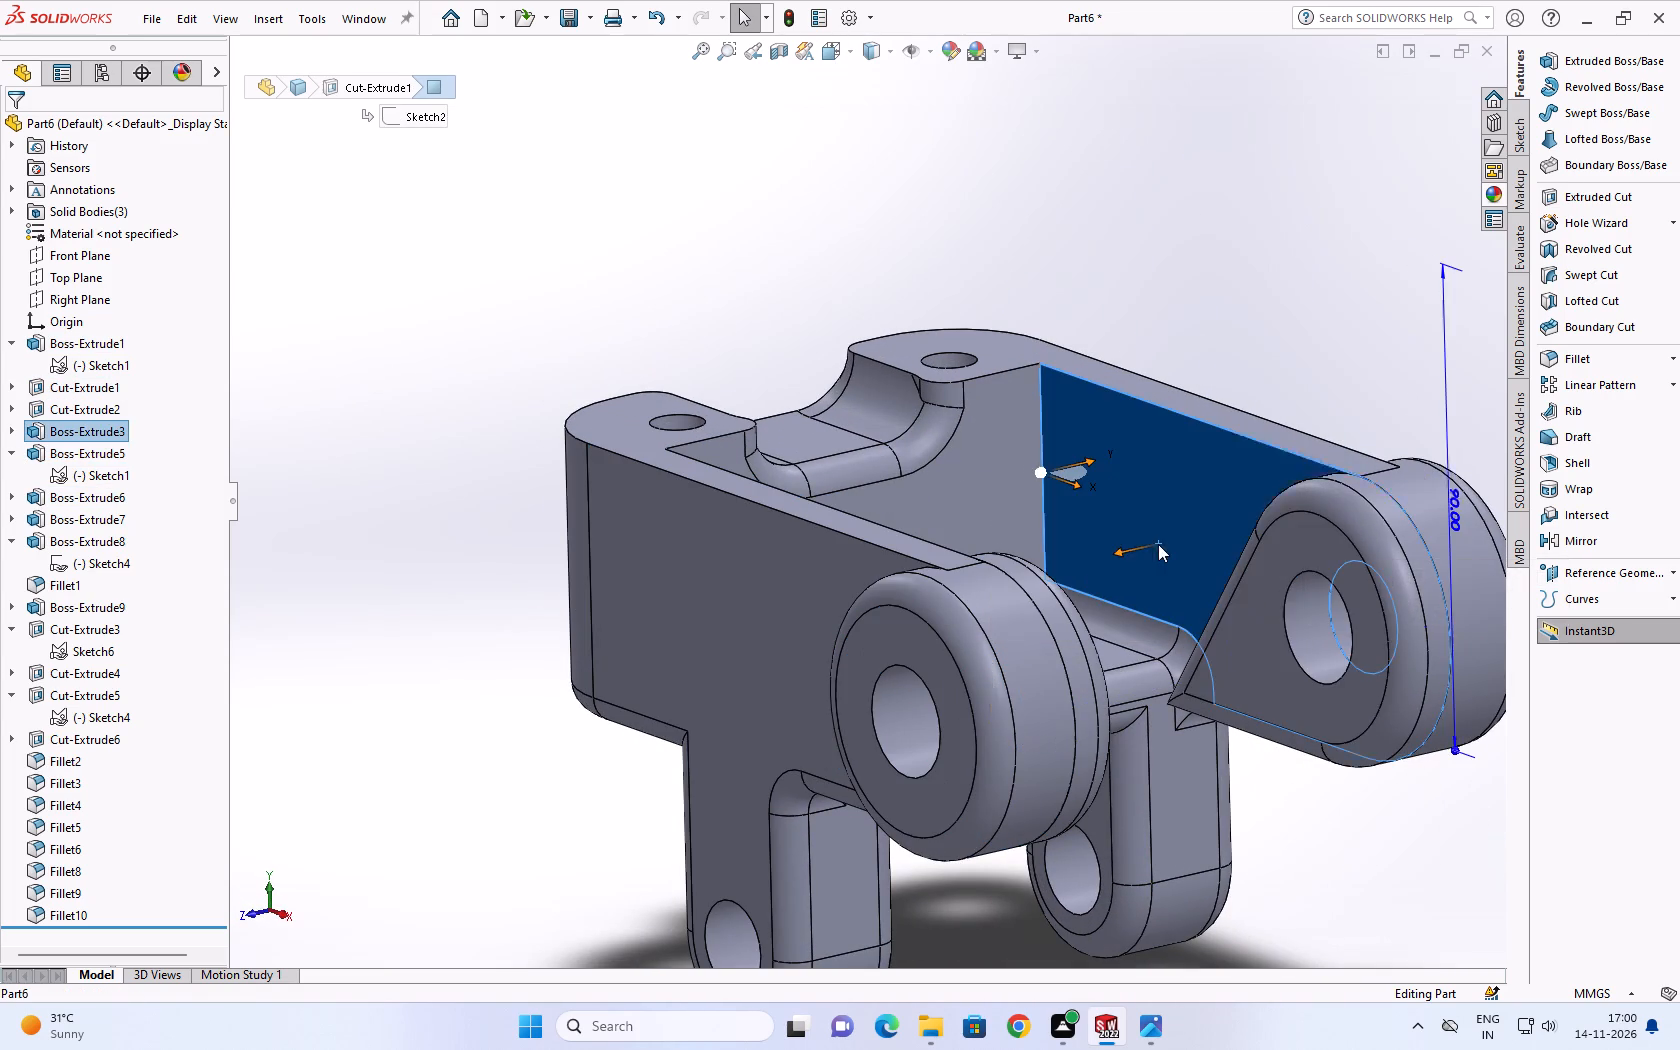
middle_click_drag(1173, 529, 1011, 669)
left_click(1201, 537)
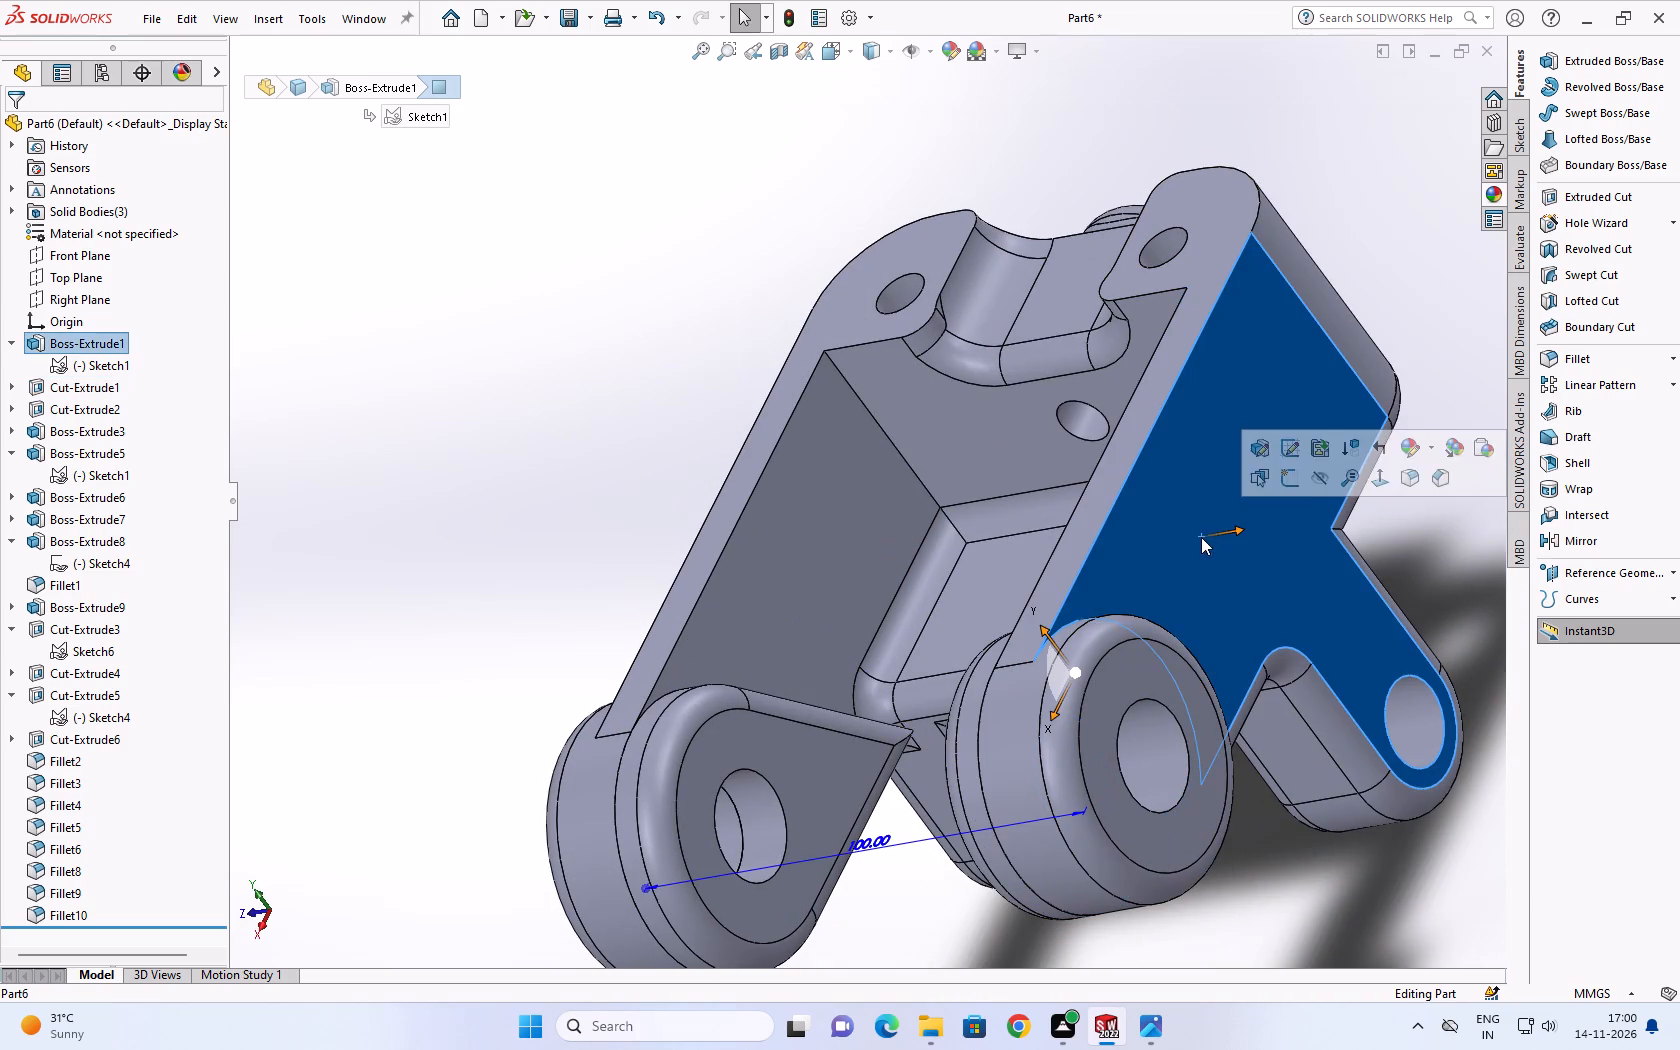
Inspect the arm-end bosses, their holes and the lower lugs from the front, side and underside.
scroll(1200, 537, "up", 1)
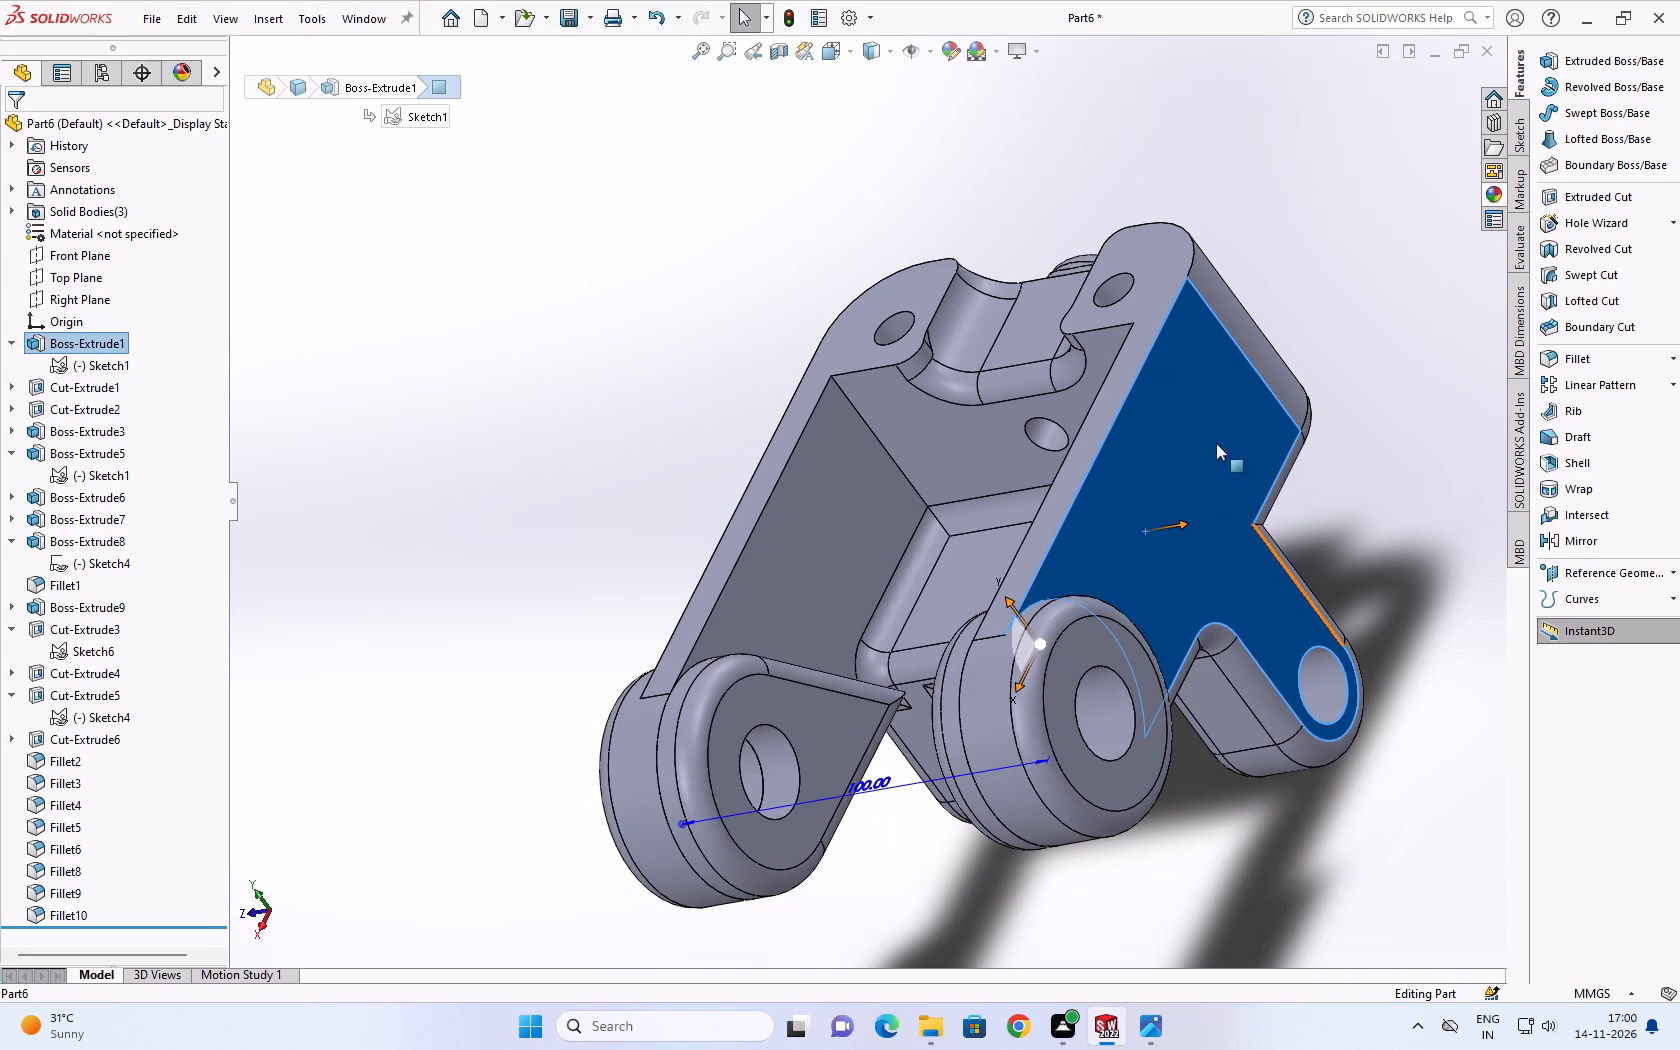
scroll(919, 629, "up", 1)
scroll(784, 743, "down", 4)
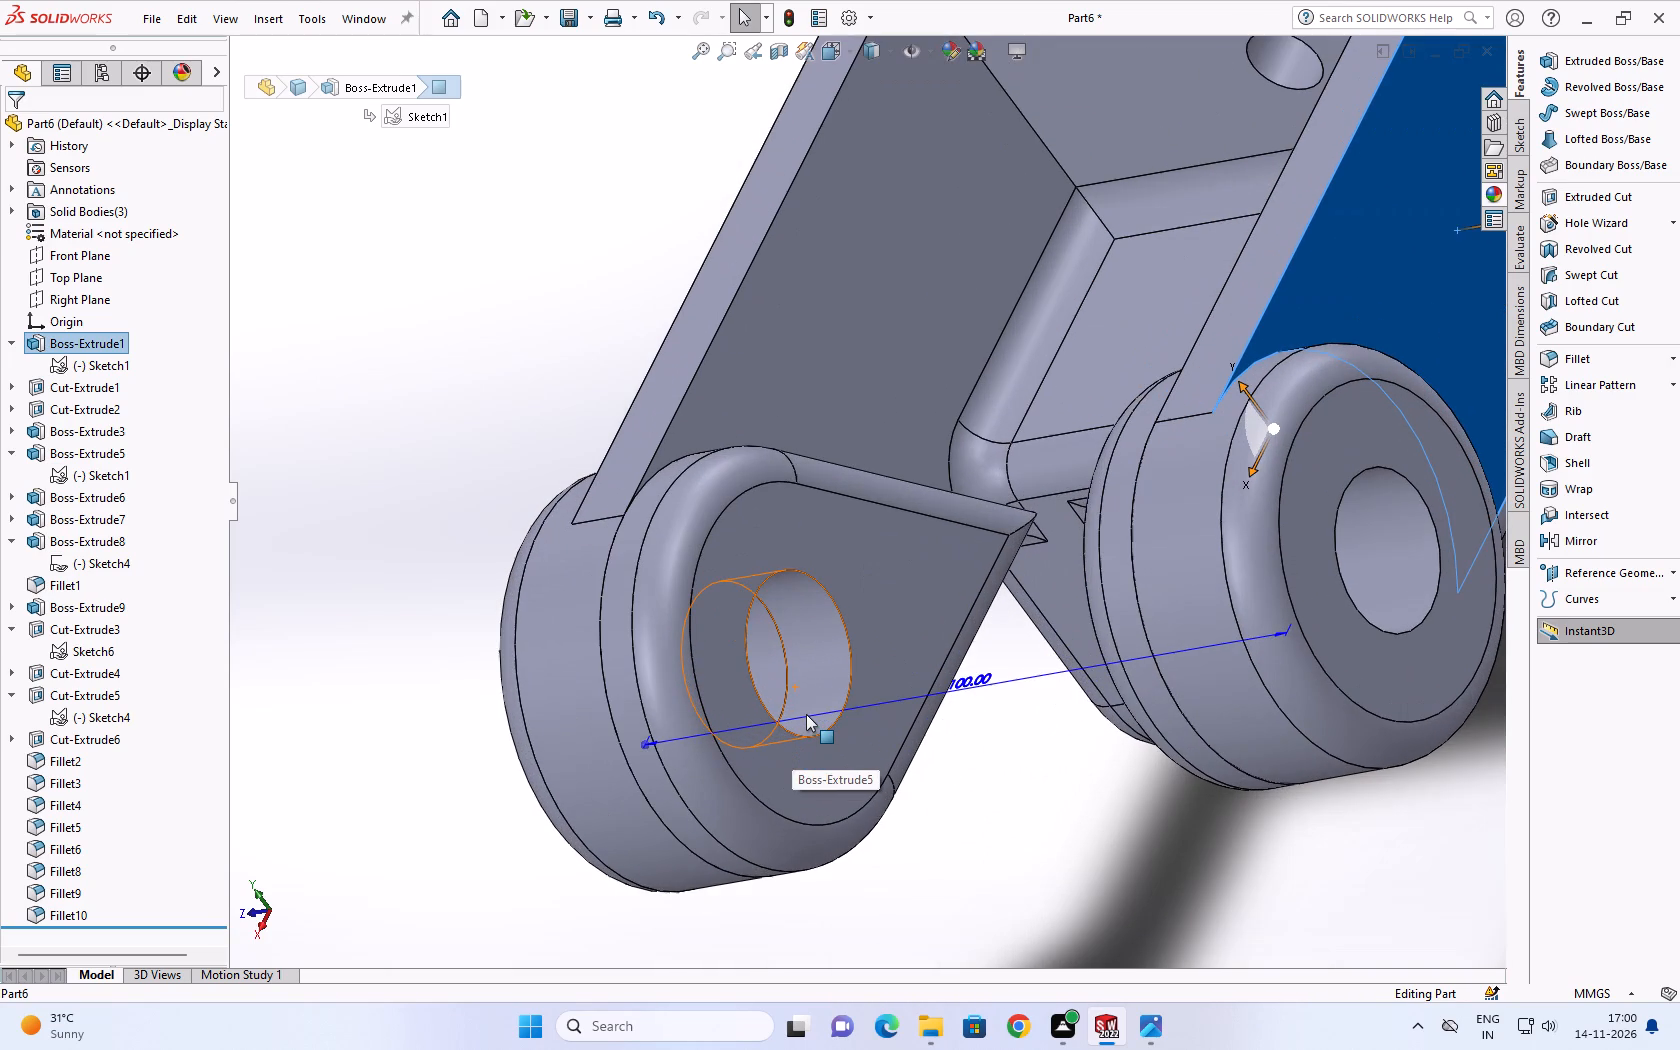
middle_click_drag(802, 696, 775, 638)
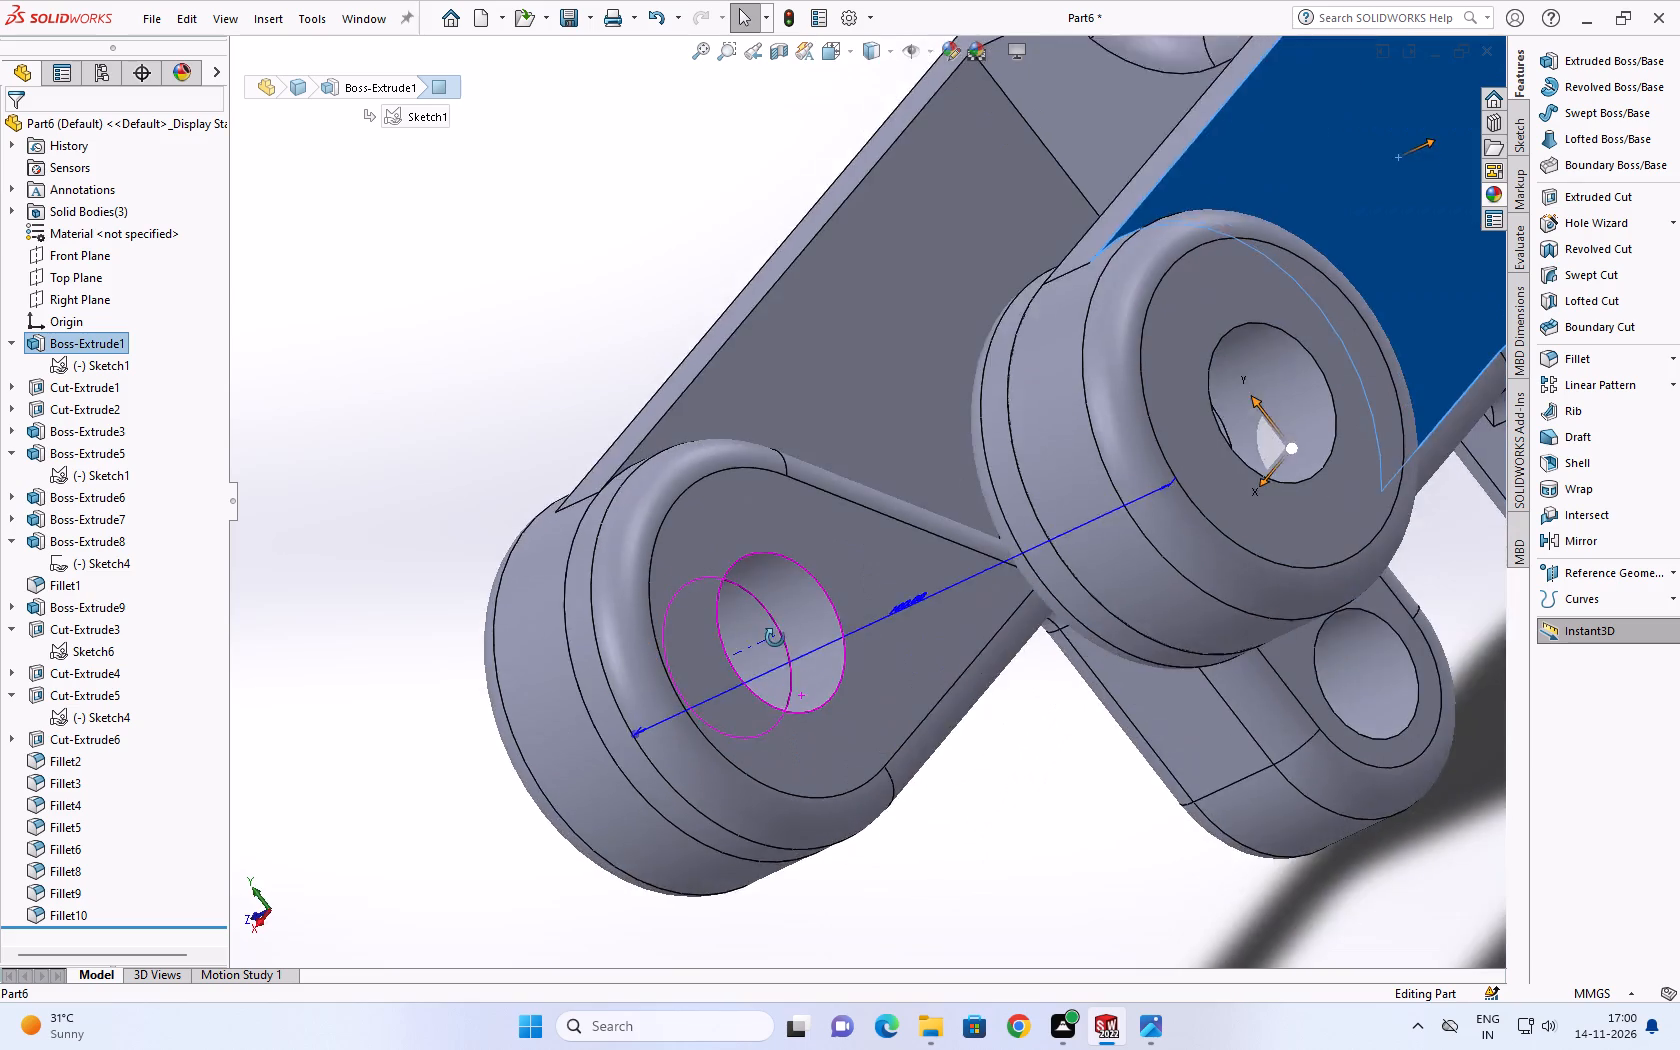
middle_click_drag(775, 638, 632, 614)
scroll(766, 614, "down", 1)
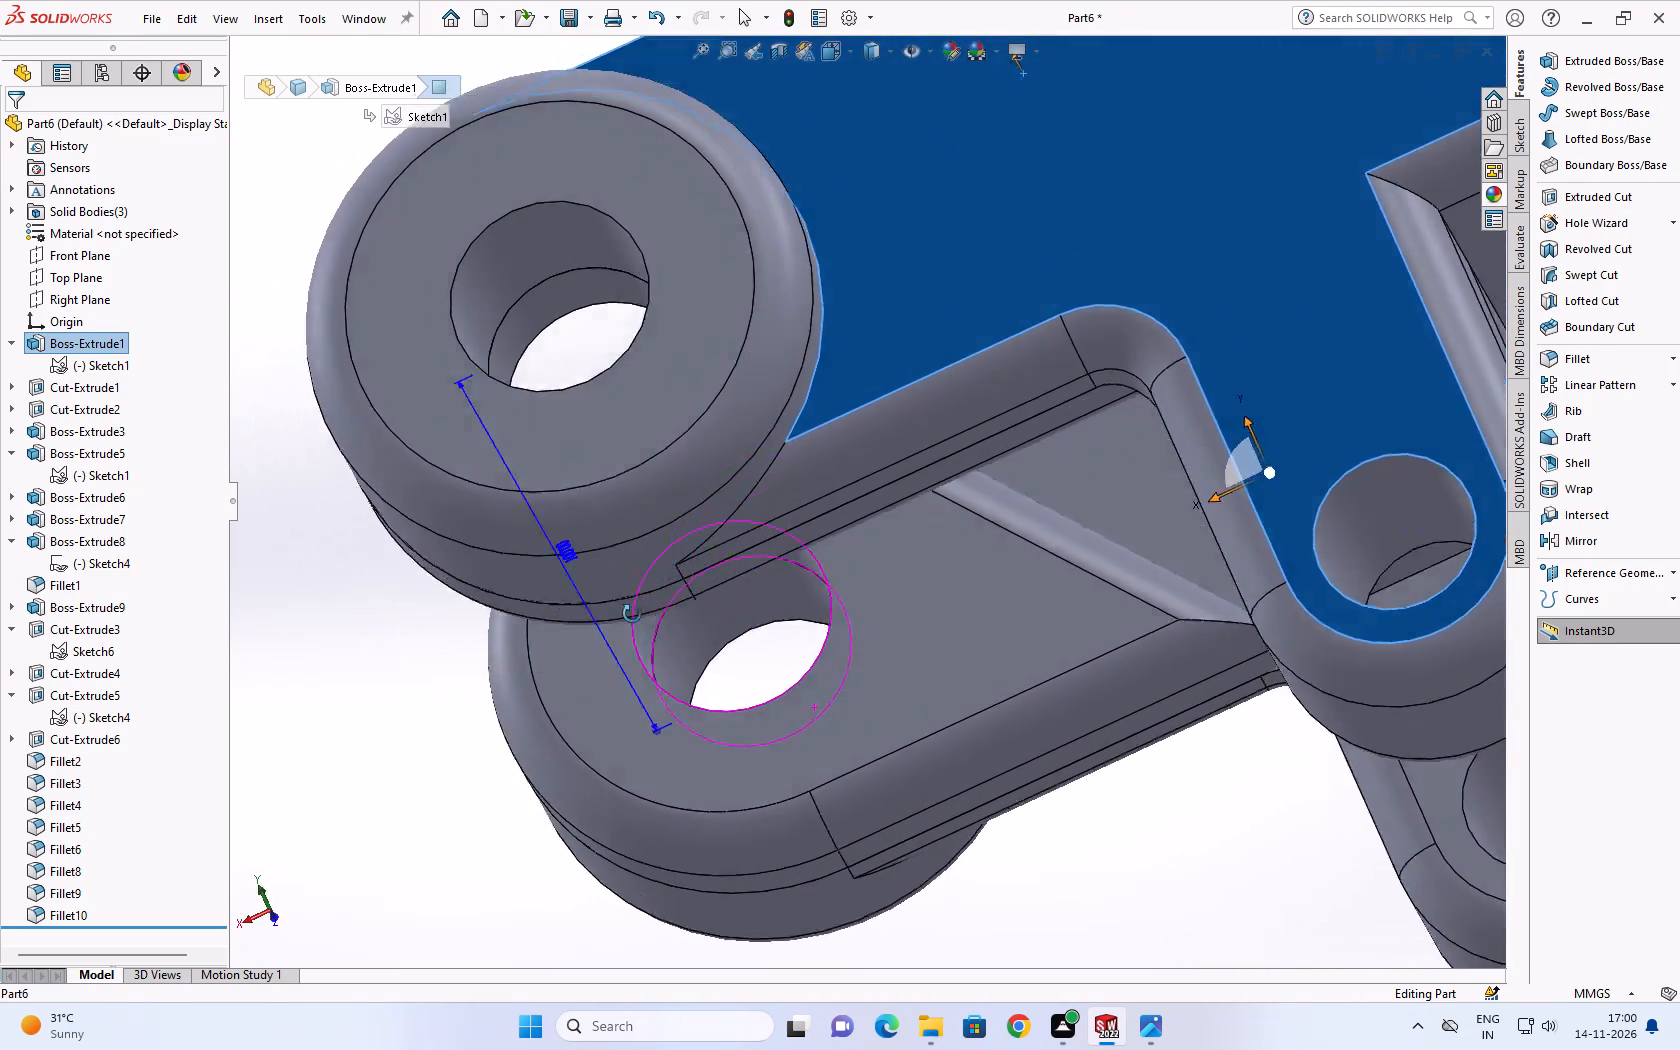
middle_click_drag(632, 614, 754, 56)
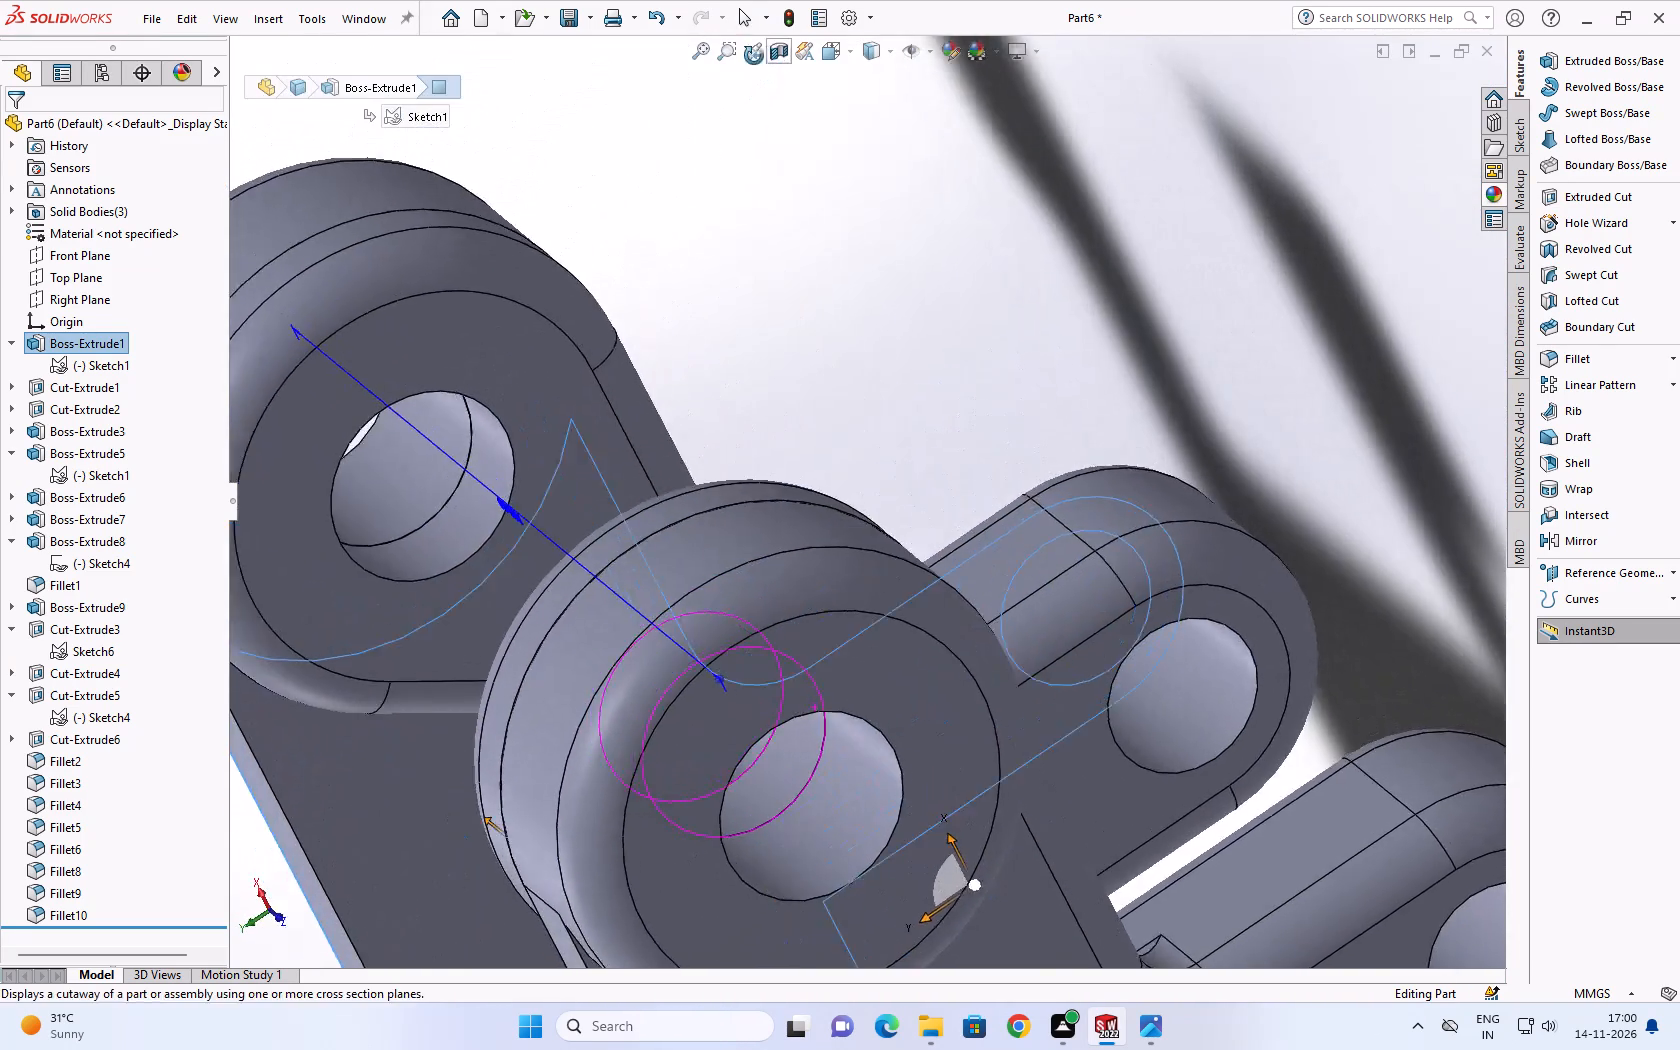
middle_click_drag(754, 56, 461, 129)
scroll(521, 217, "up", 4)
scroll(822, 346, "up", 3)
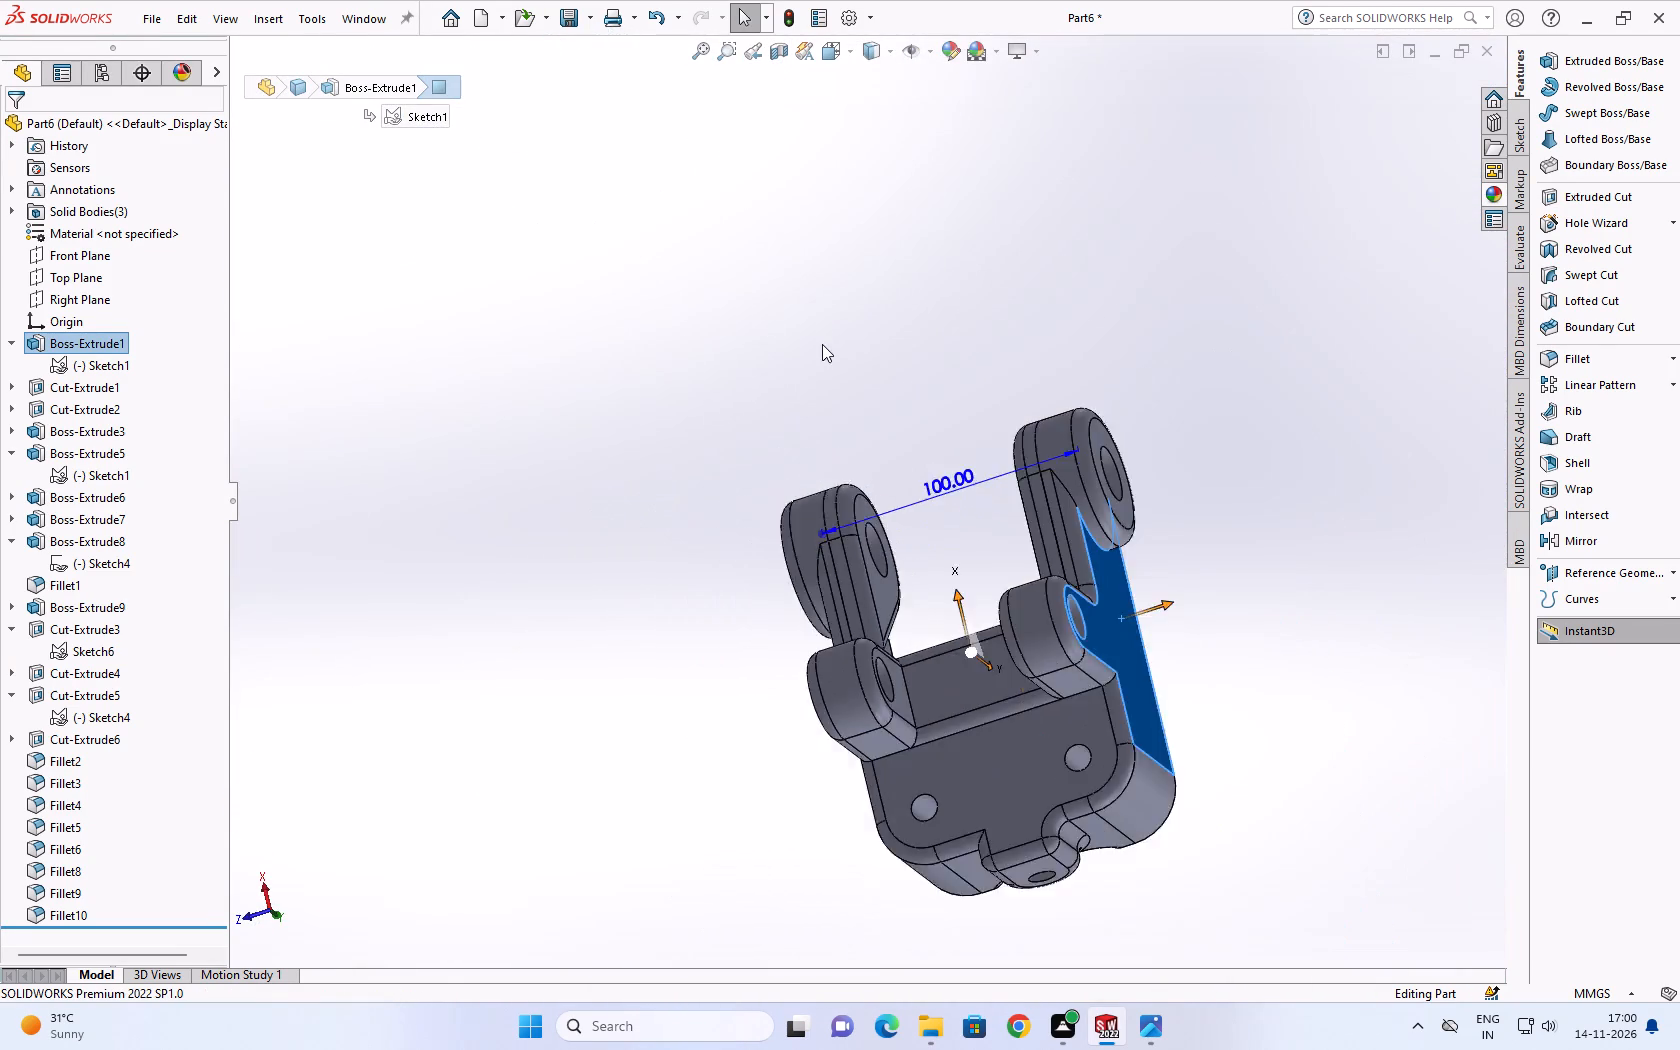
Check the pocket between the fork arms and the flat top faces of both arms.
scroll(829, 343, "down", 1)
middle_click_drag(830, 344, 883, 367)
left_click(871, 371)
scroll(890, 387, "down", 3)
scroll(901, 550, "up", 3)
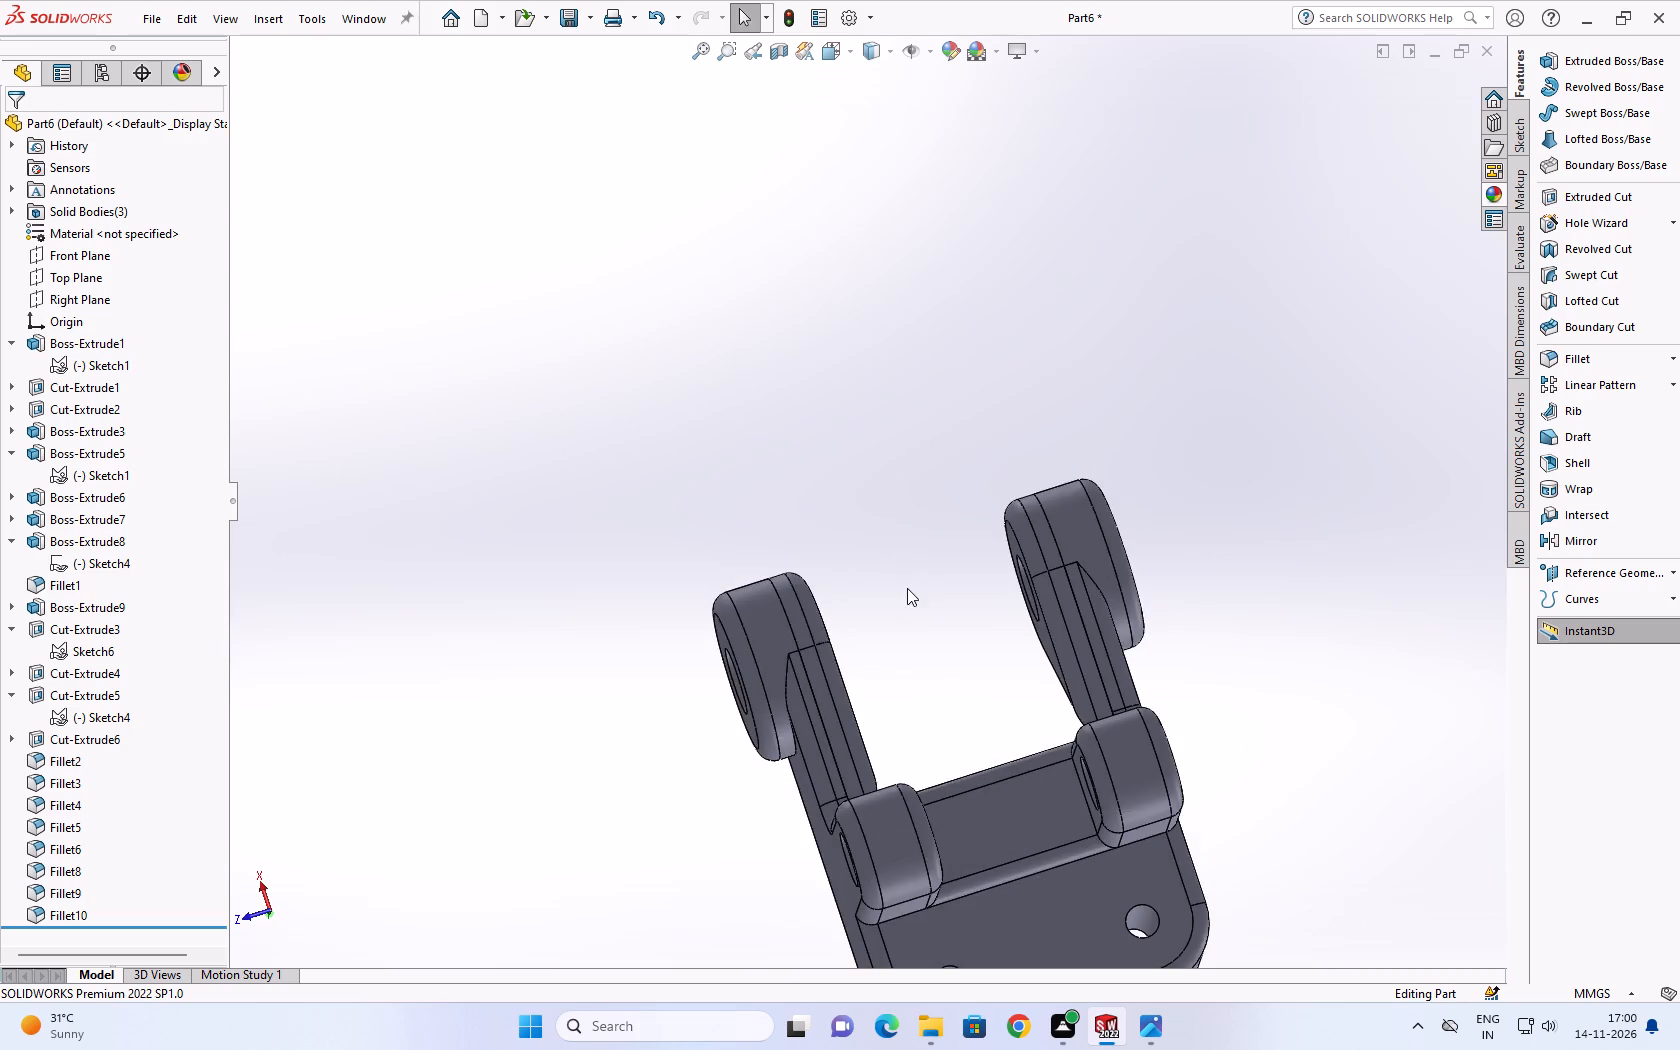
middle_click_drag(905, 588, 1191, 774)
scroll(1071, 774, "down", 2)
scroll(931, 686, "down", 3)
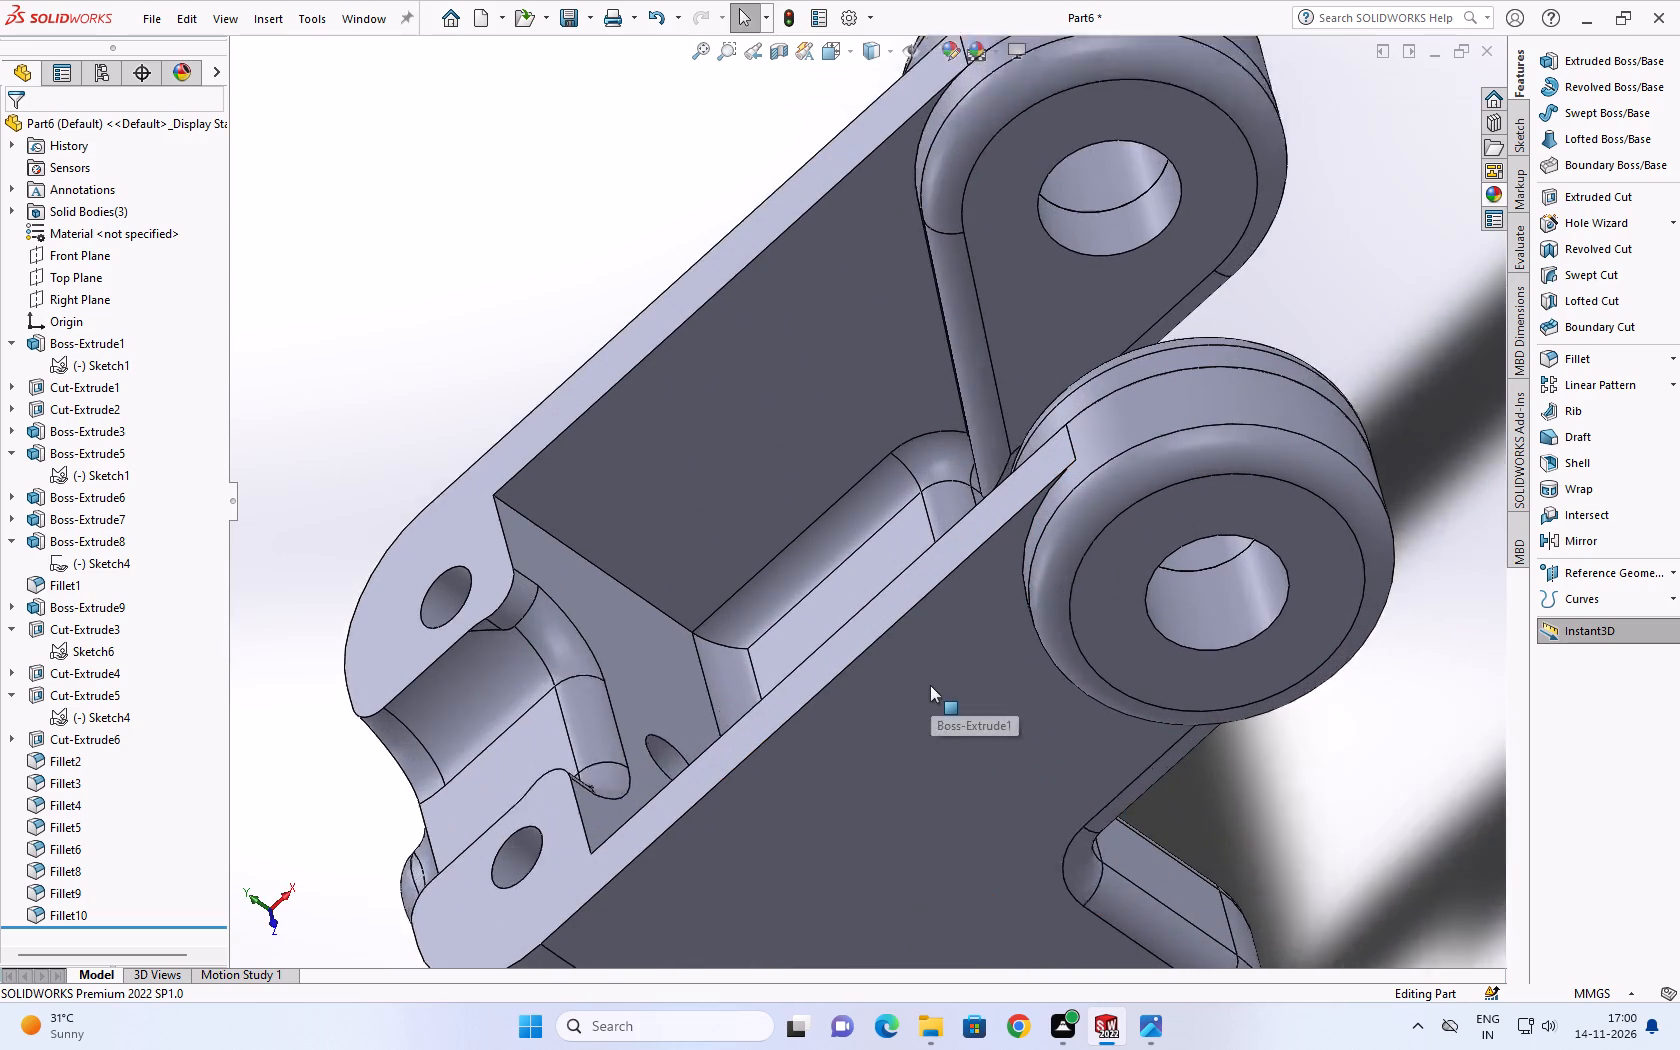
left_click(821, 629)
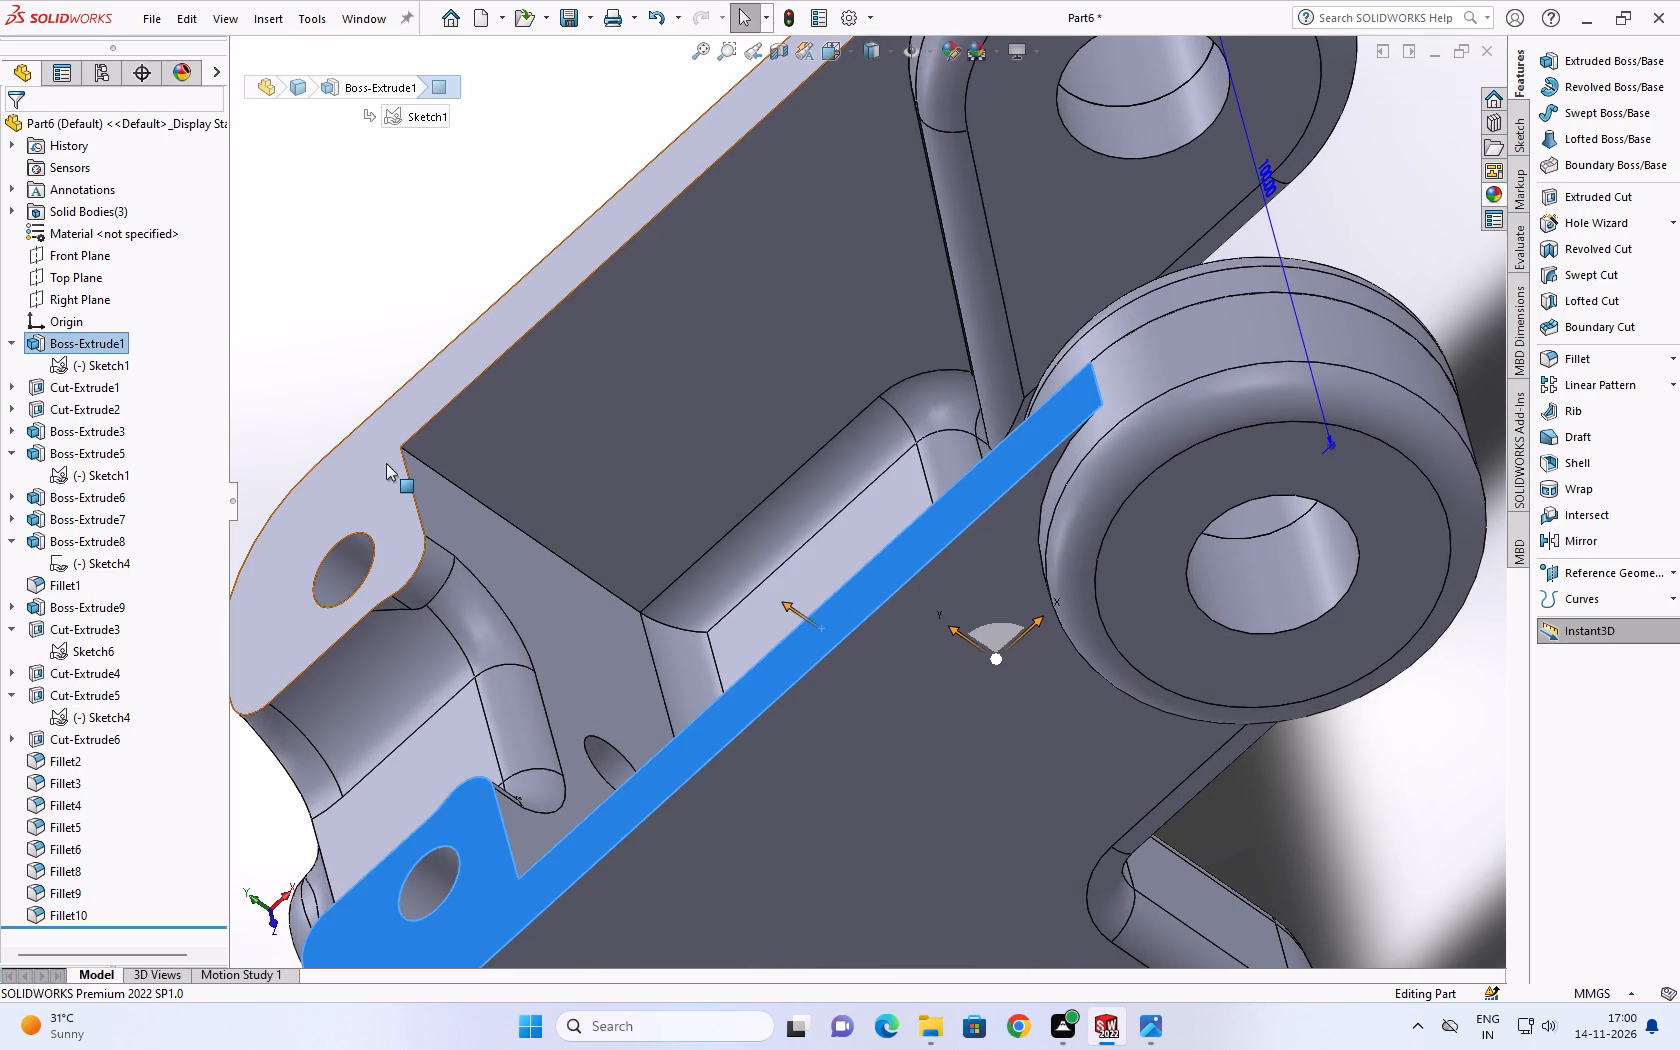
left_click(384, 463)
scroll(384, 463, "up", 3)
middle_click_drag(658, 521, 682, 486)
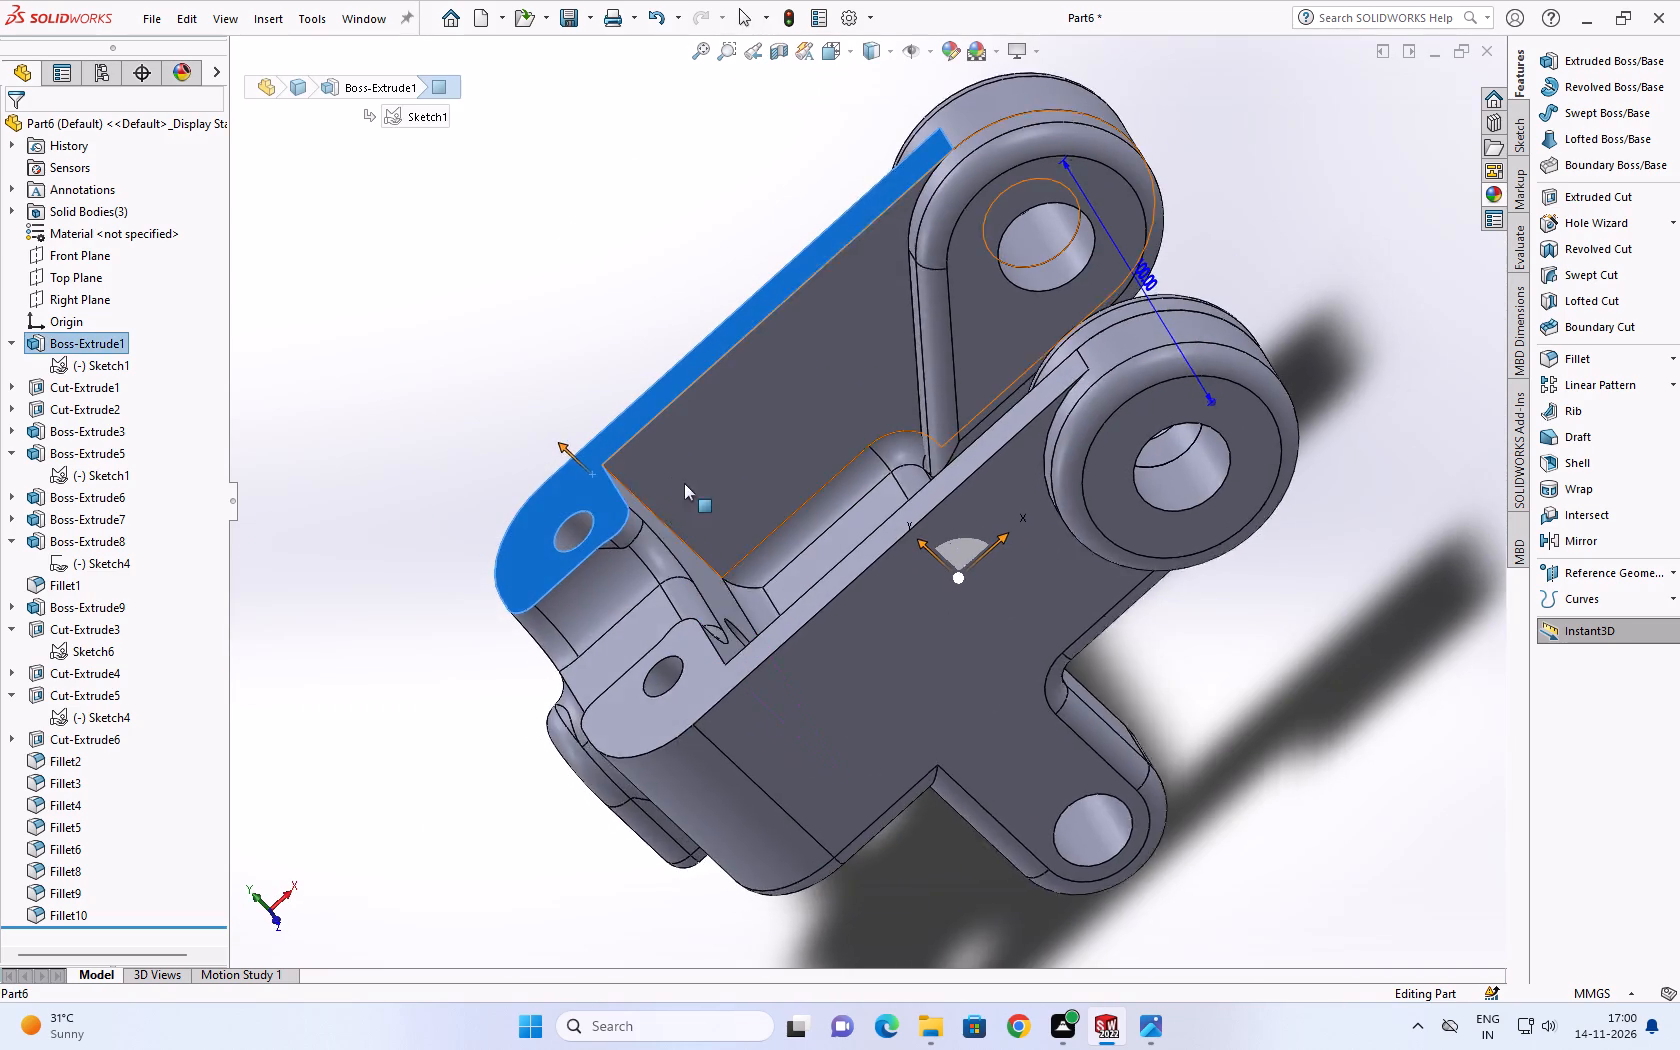
scroll(684, 483, "up", 1)
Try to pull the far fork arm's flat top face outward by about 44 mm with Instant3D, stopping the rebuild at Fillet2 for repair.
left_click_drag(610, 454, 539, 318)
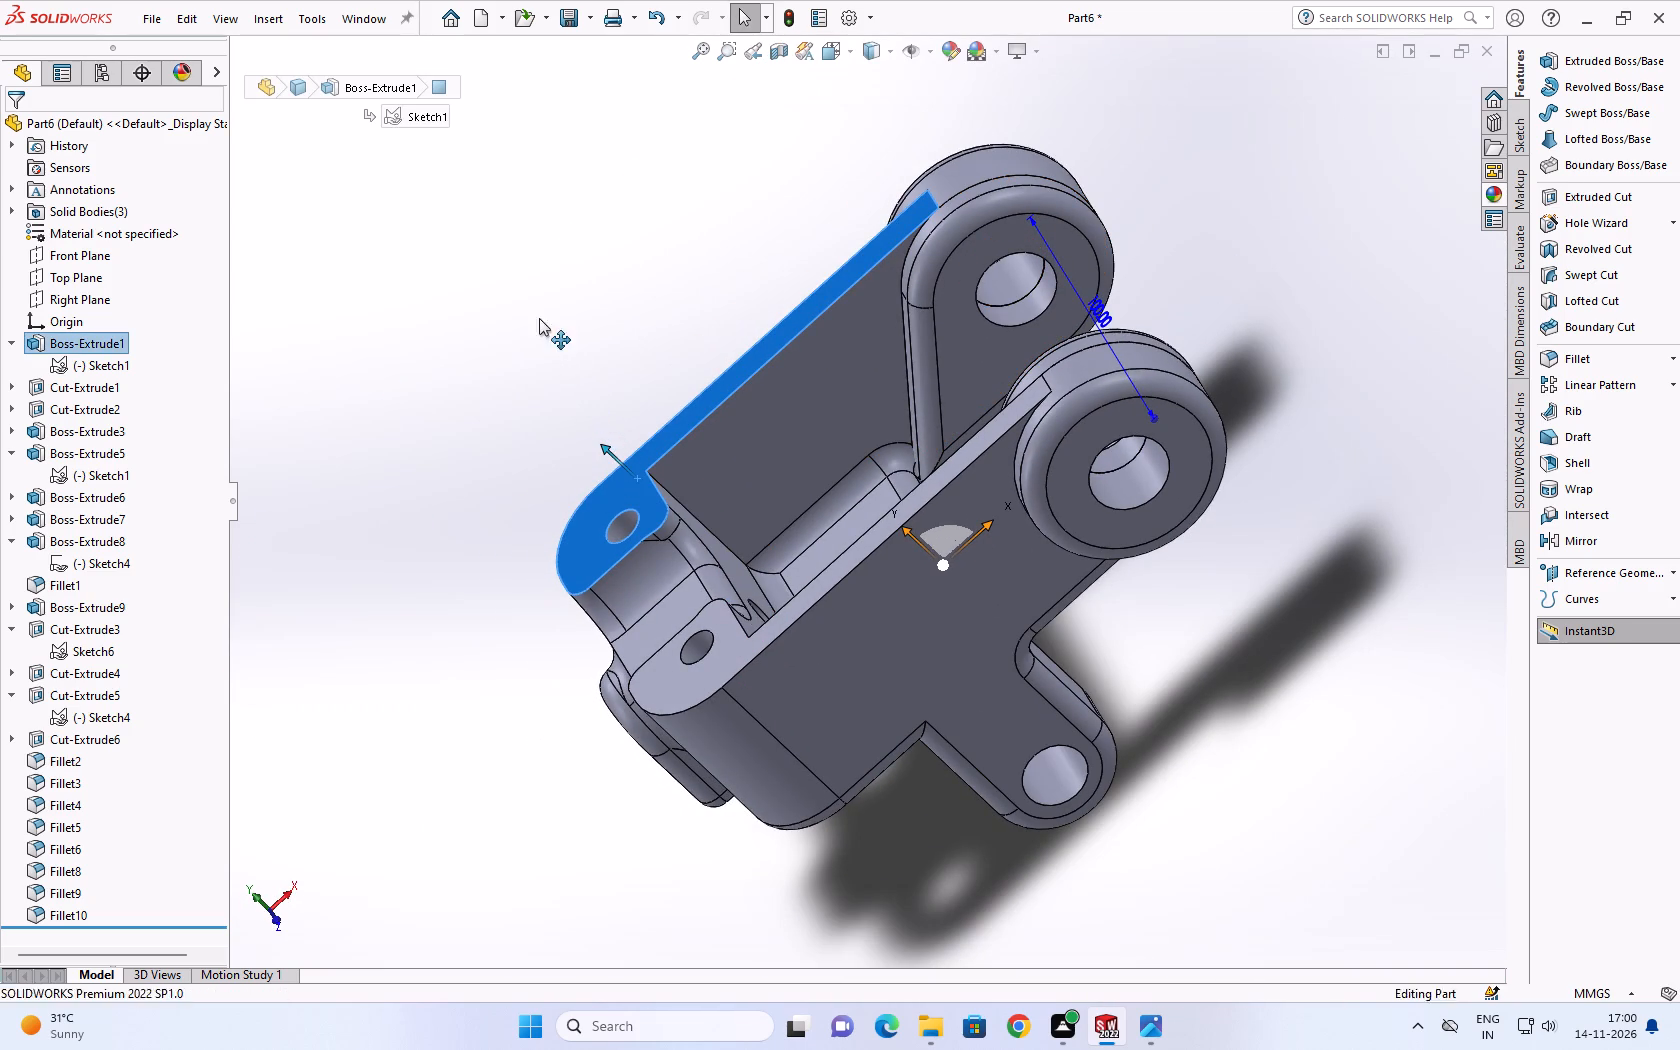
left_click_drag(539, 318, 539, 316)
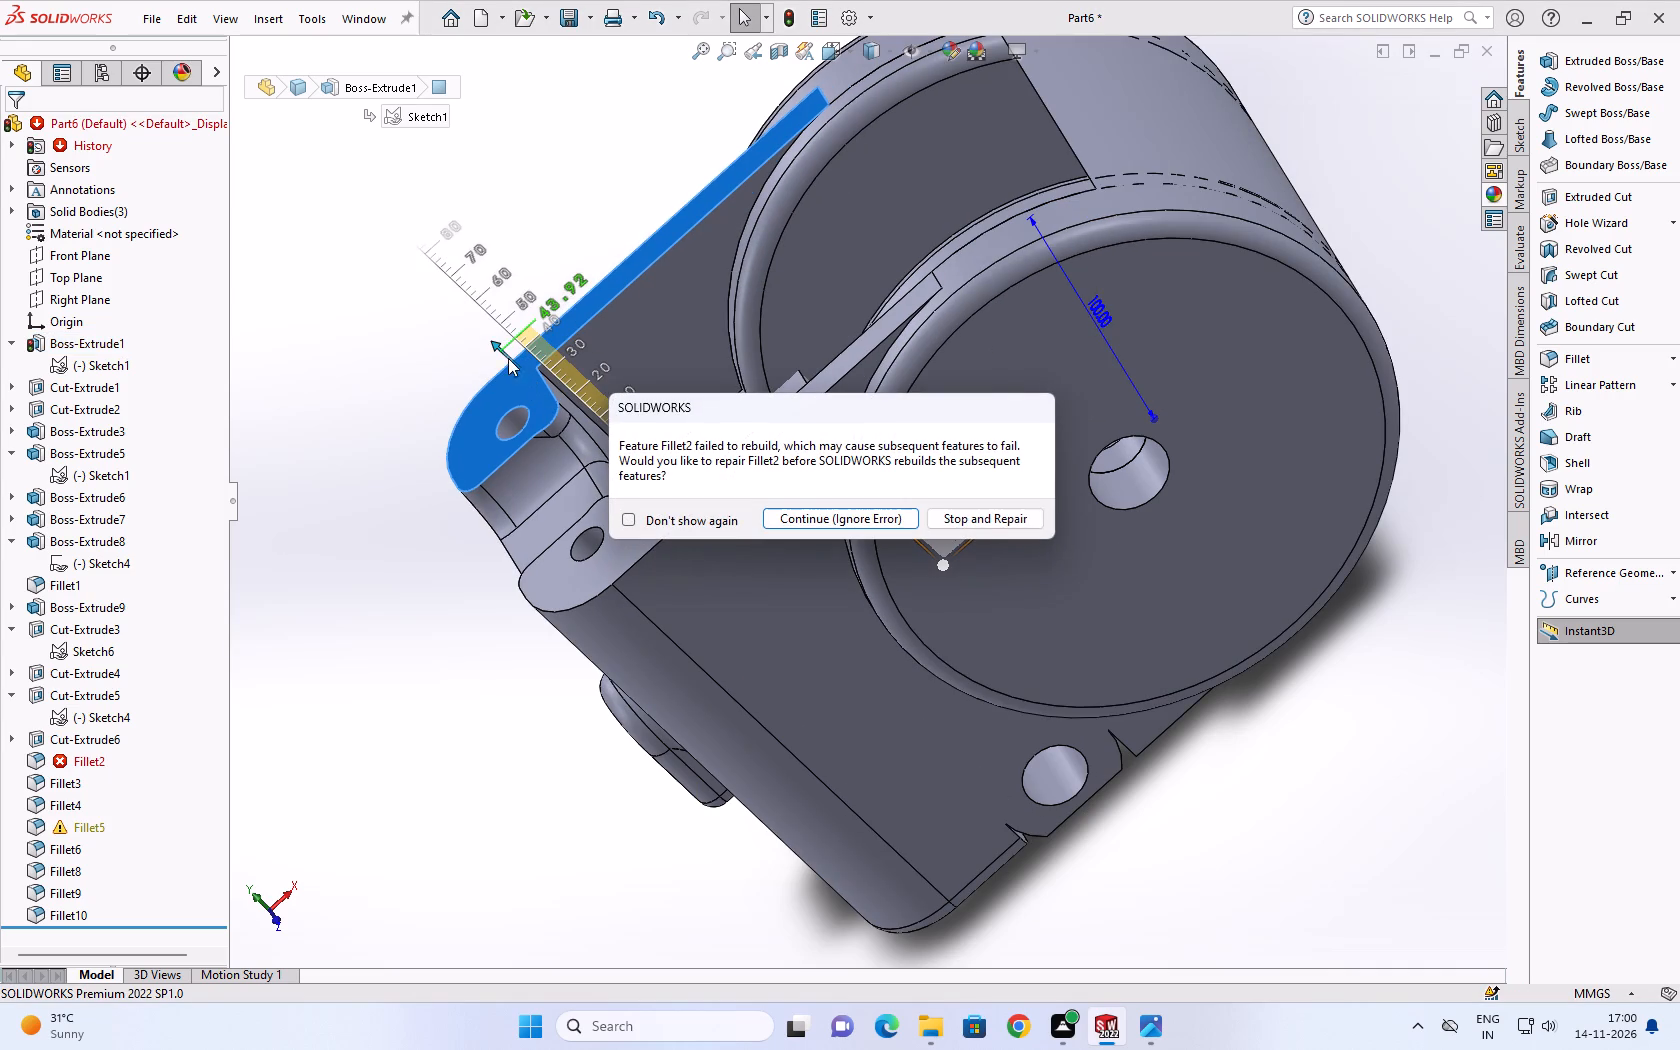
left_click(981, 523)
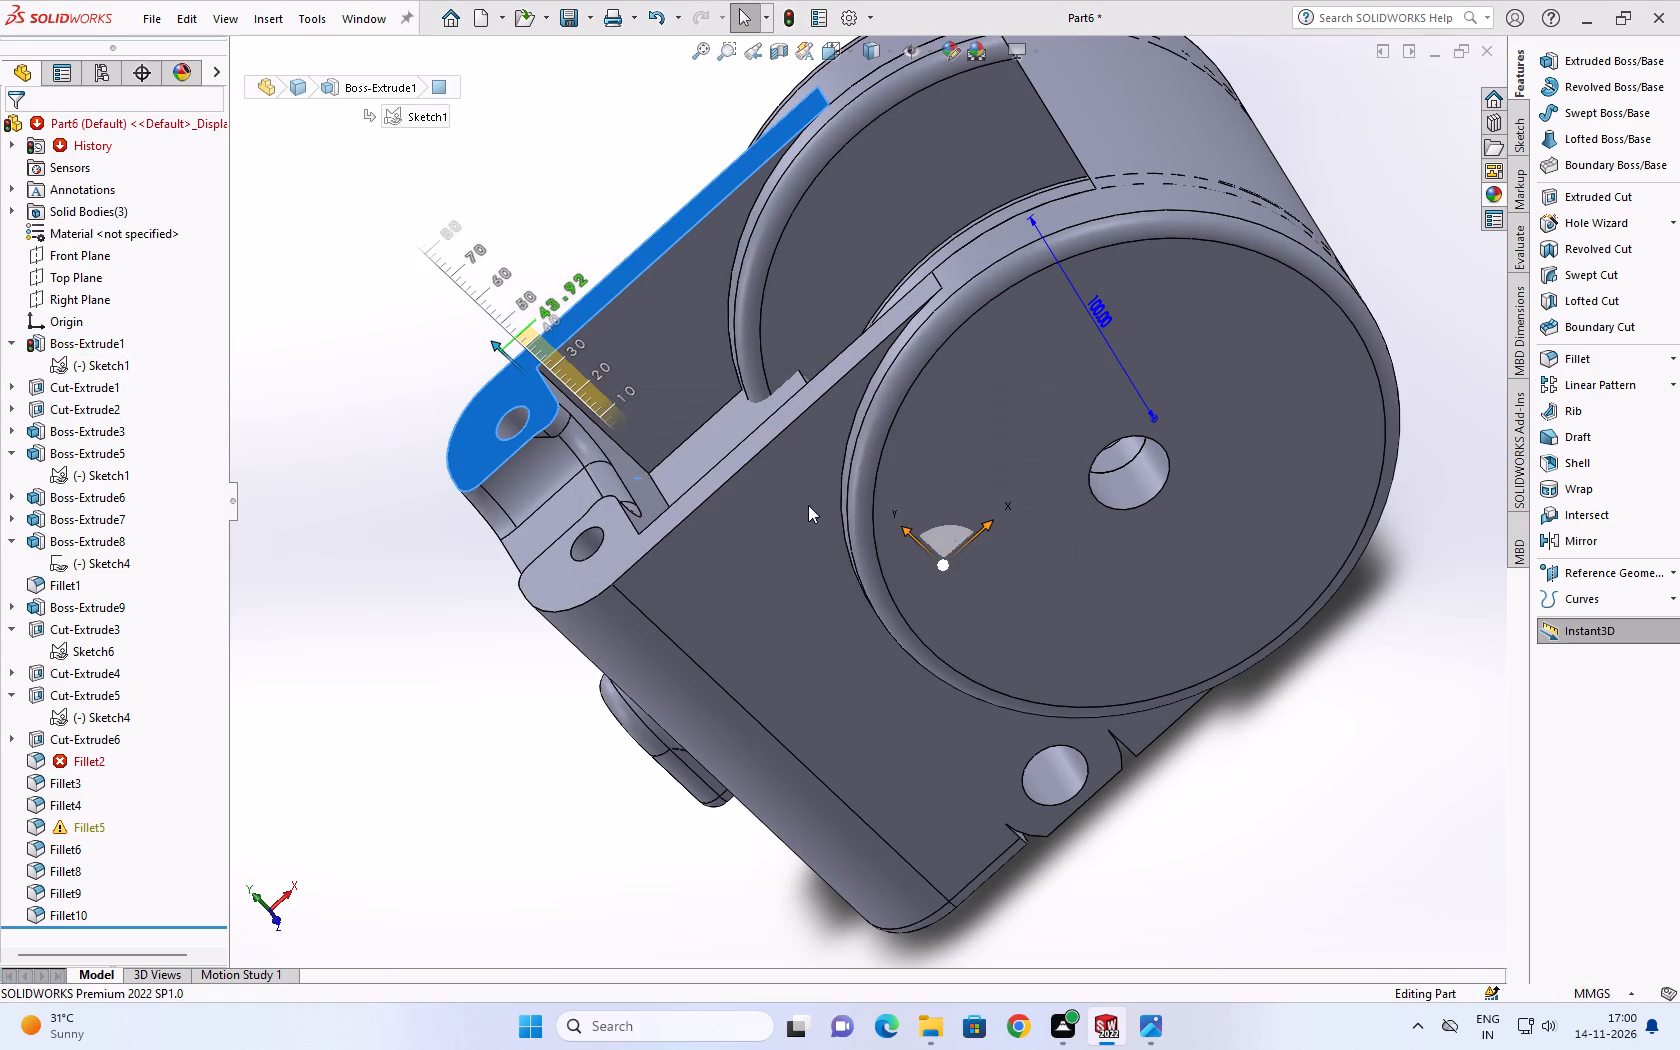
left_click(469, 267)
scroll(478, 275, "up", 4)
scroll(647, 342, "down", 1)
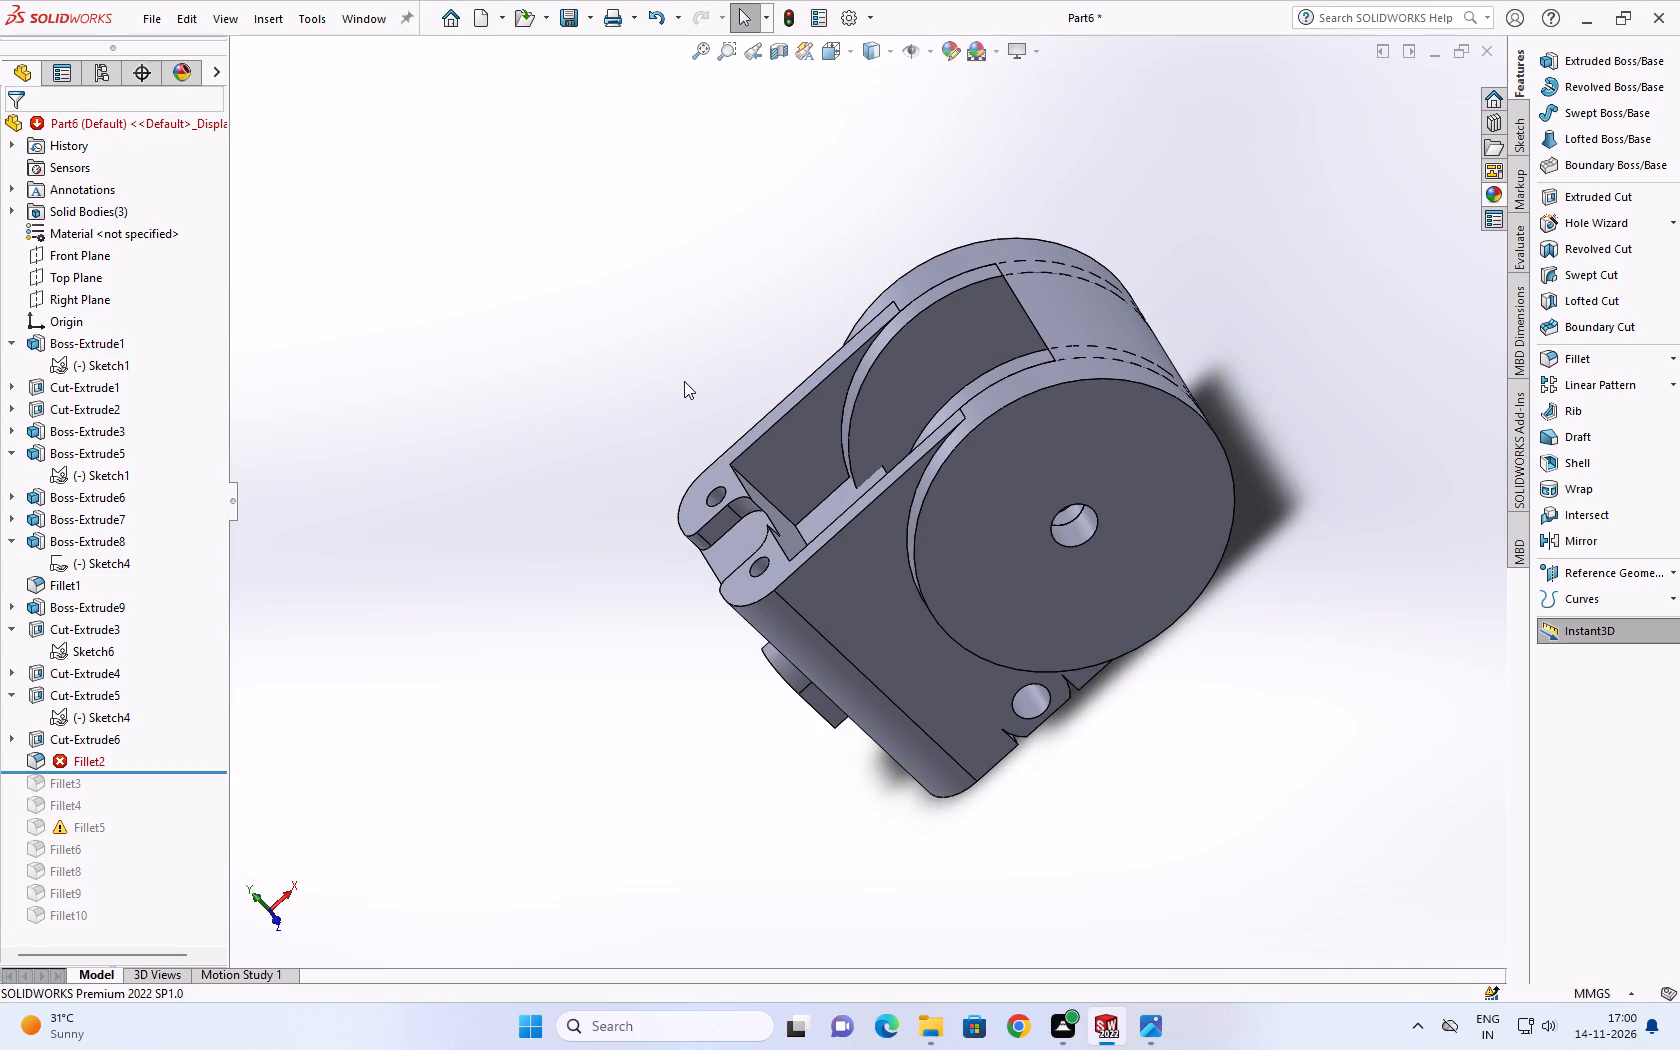
Undo the pull on the arm's top face and the last fillet, Fillet10.
key("ctrl+z")
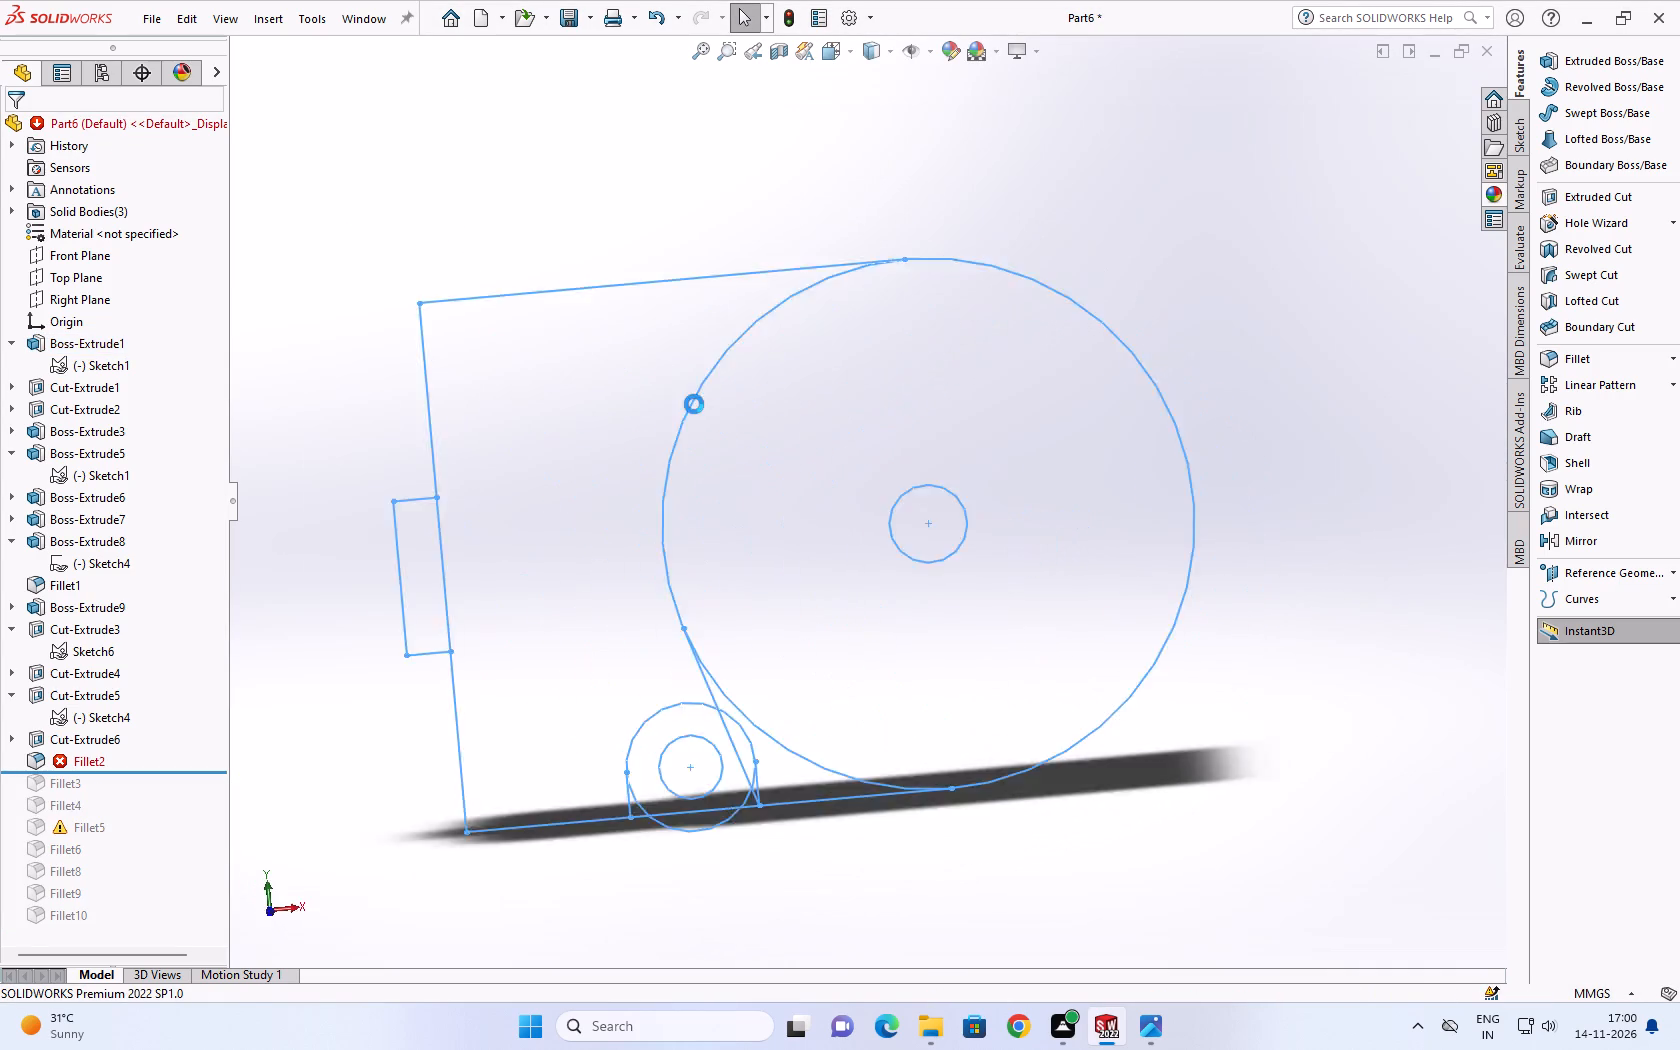
key("ctrl+z")
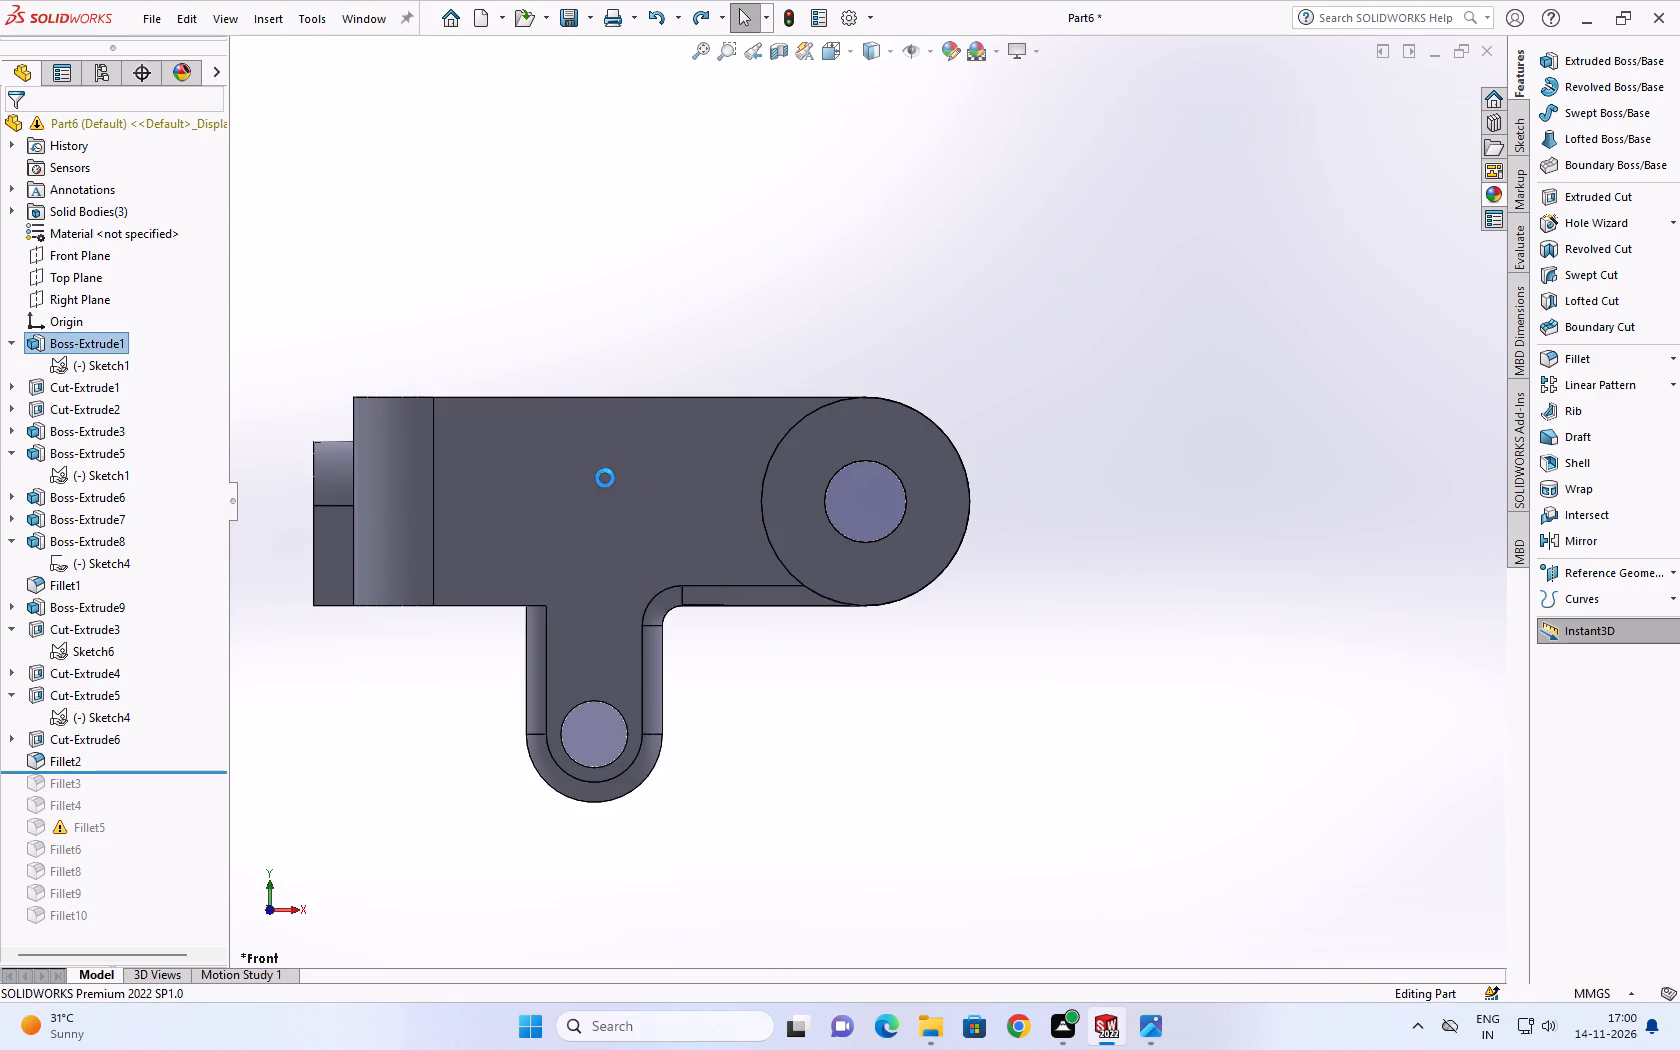
Roll the model forward from Fillet2 to the end of the feature tree so Fillet3 through Fillet9 rebuild.
scroll(838, 421, "up", 7)
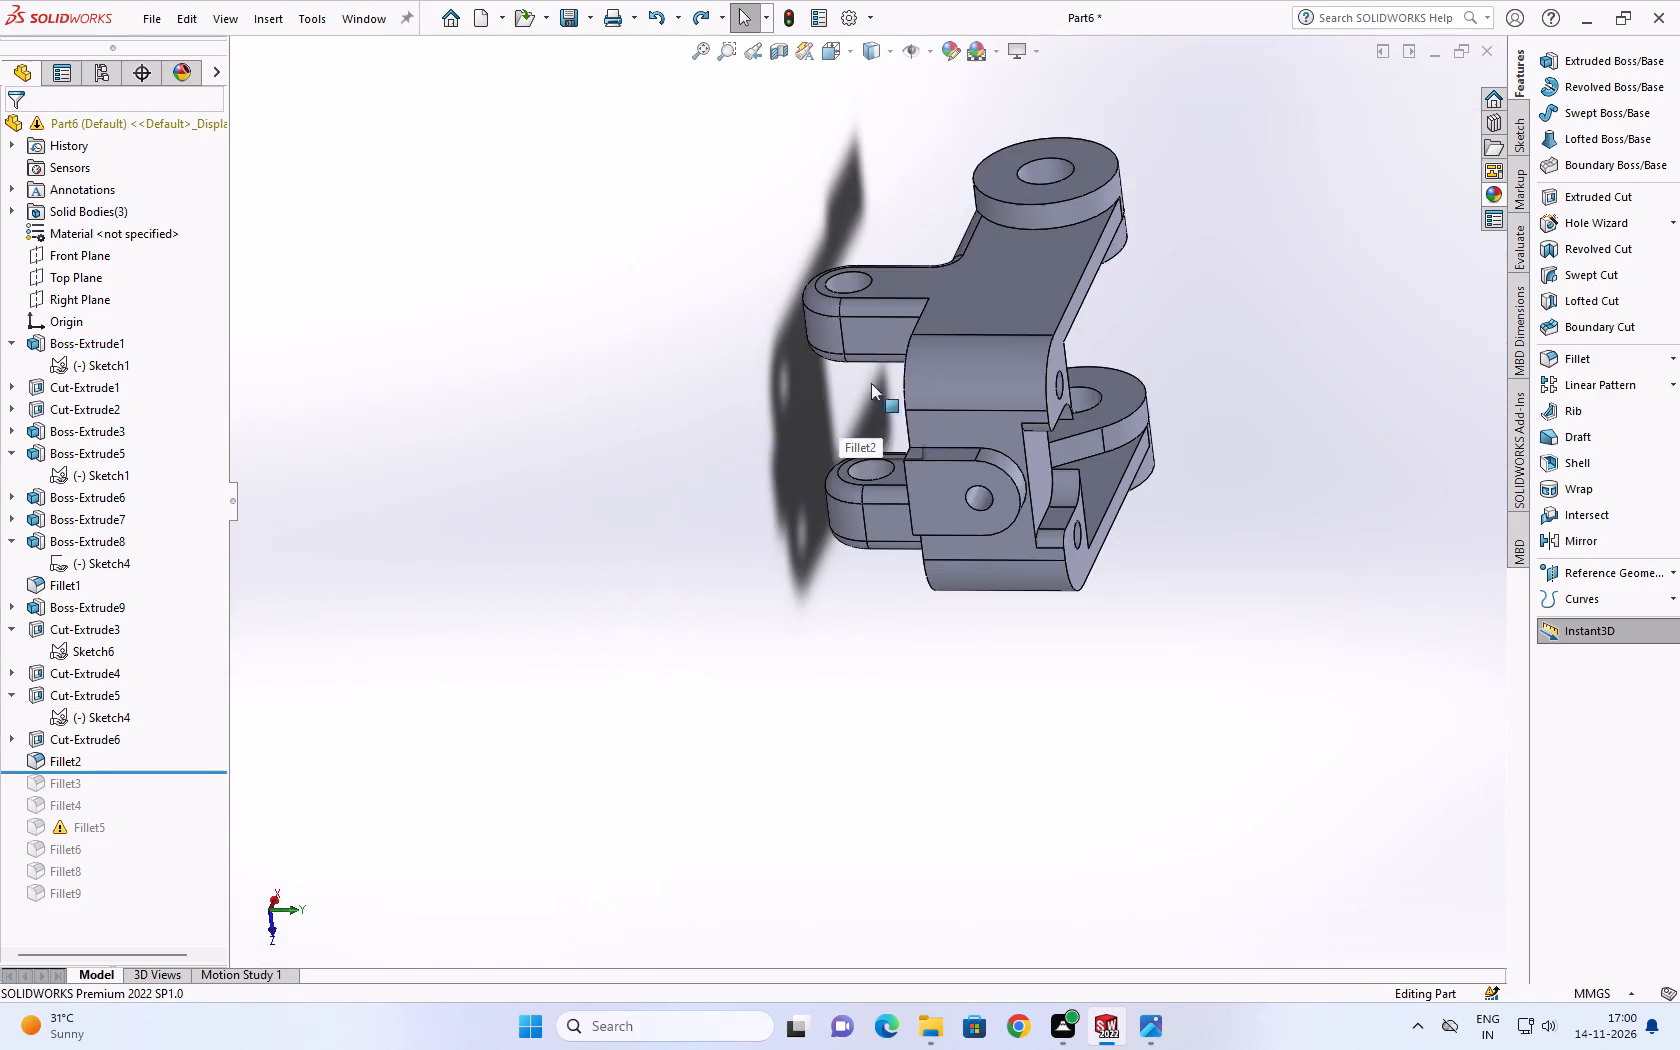
middle_click_drag(909, 369, 637, 221)
scroll(617, 237, "up", 1)
scroll(685, 288, "down", 2)
scroll(903, 438, "down", 1)
middle_click_drag(904, 439, 790, 375)
middle_click_drag(784, 377, 750, 438)
middle_click_drag(749, 443, 746, 452)
middle_click_drag(745, 463, 770, 591)
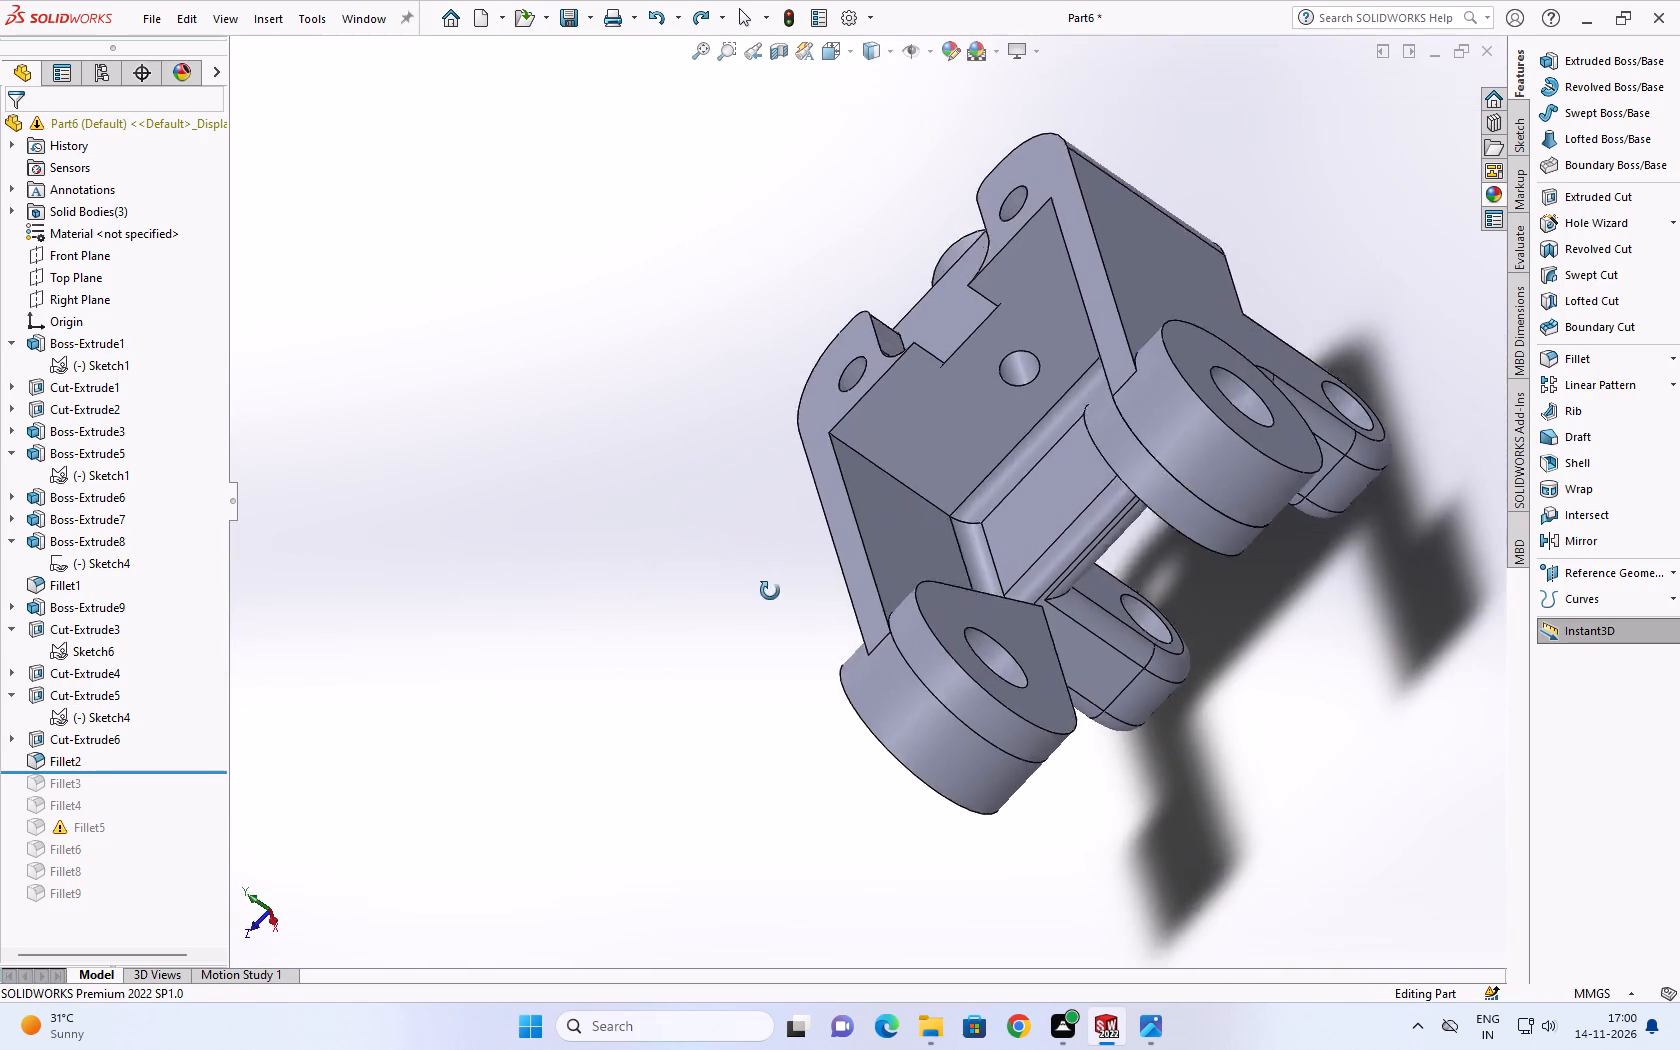
middle_click_drag(770, 591, 786, 603)
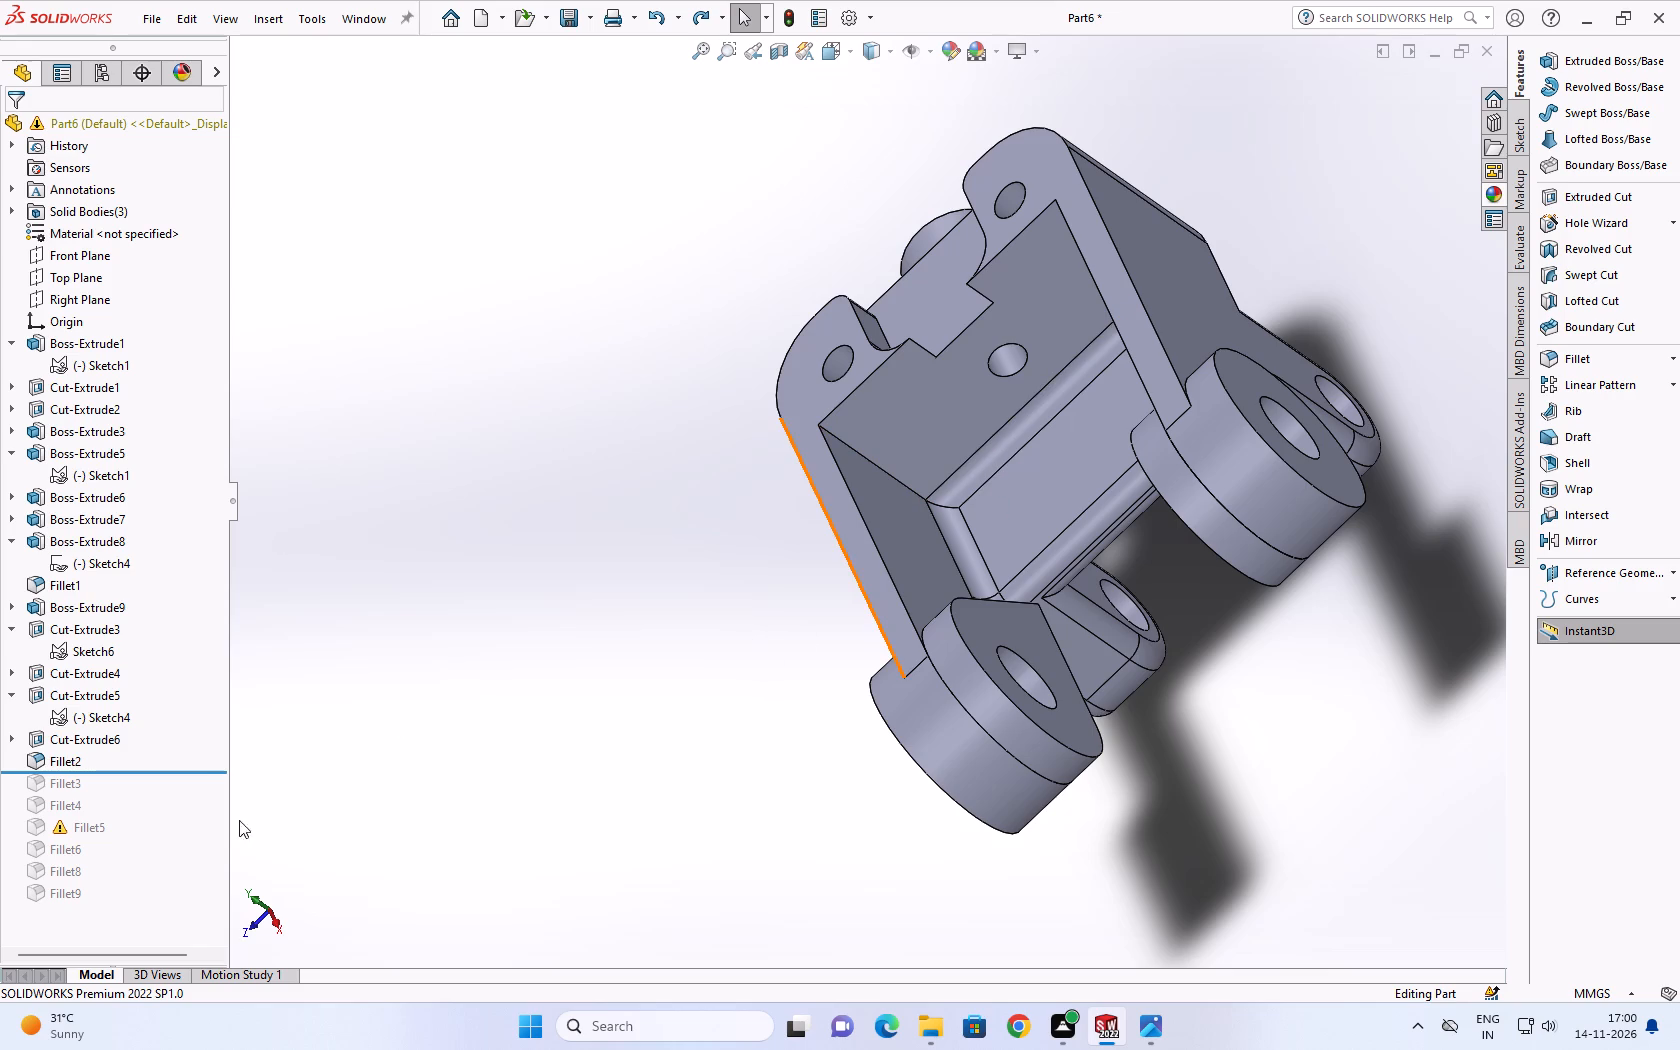
left_click_drag(179, 770, 179, 967)
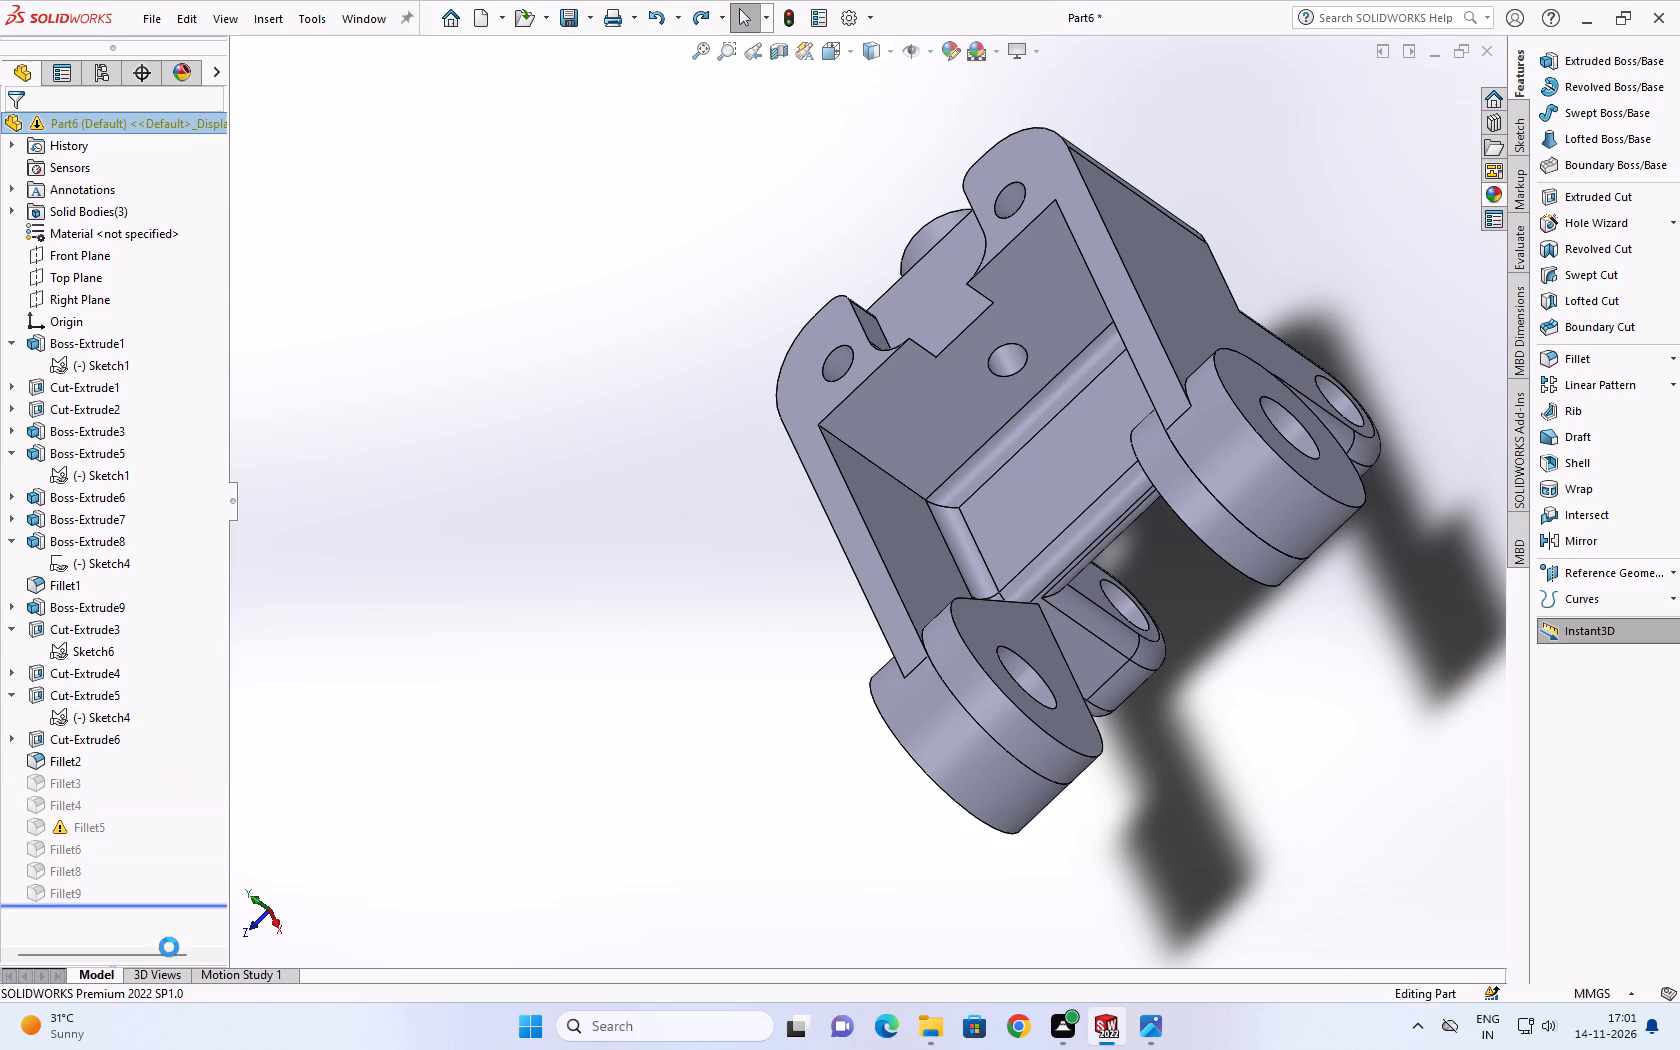
Inspect the rebuilt fillets on the arm-end bosses, rear notch and lower lugs from above and from the side.
scroll(955, 622, "up", 2)
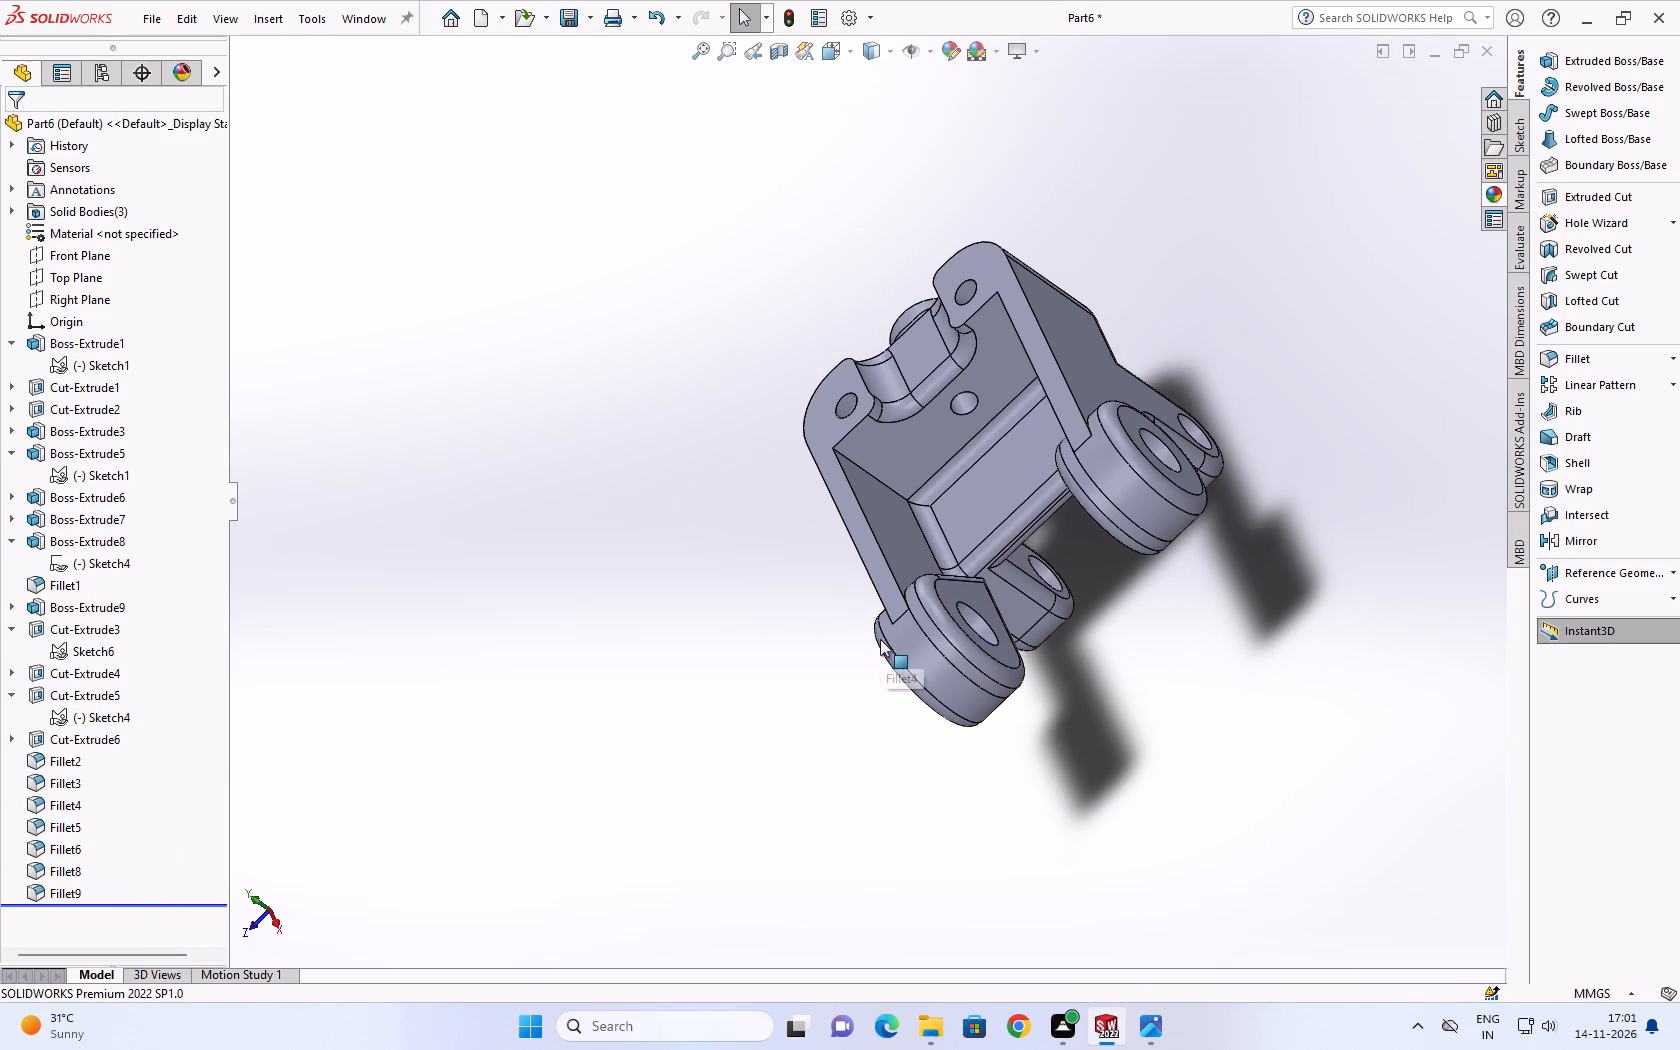
scroll(880, 639, "down", 2)
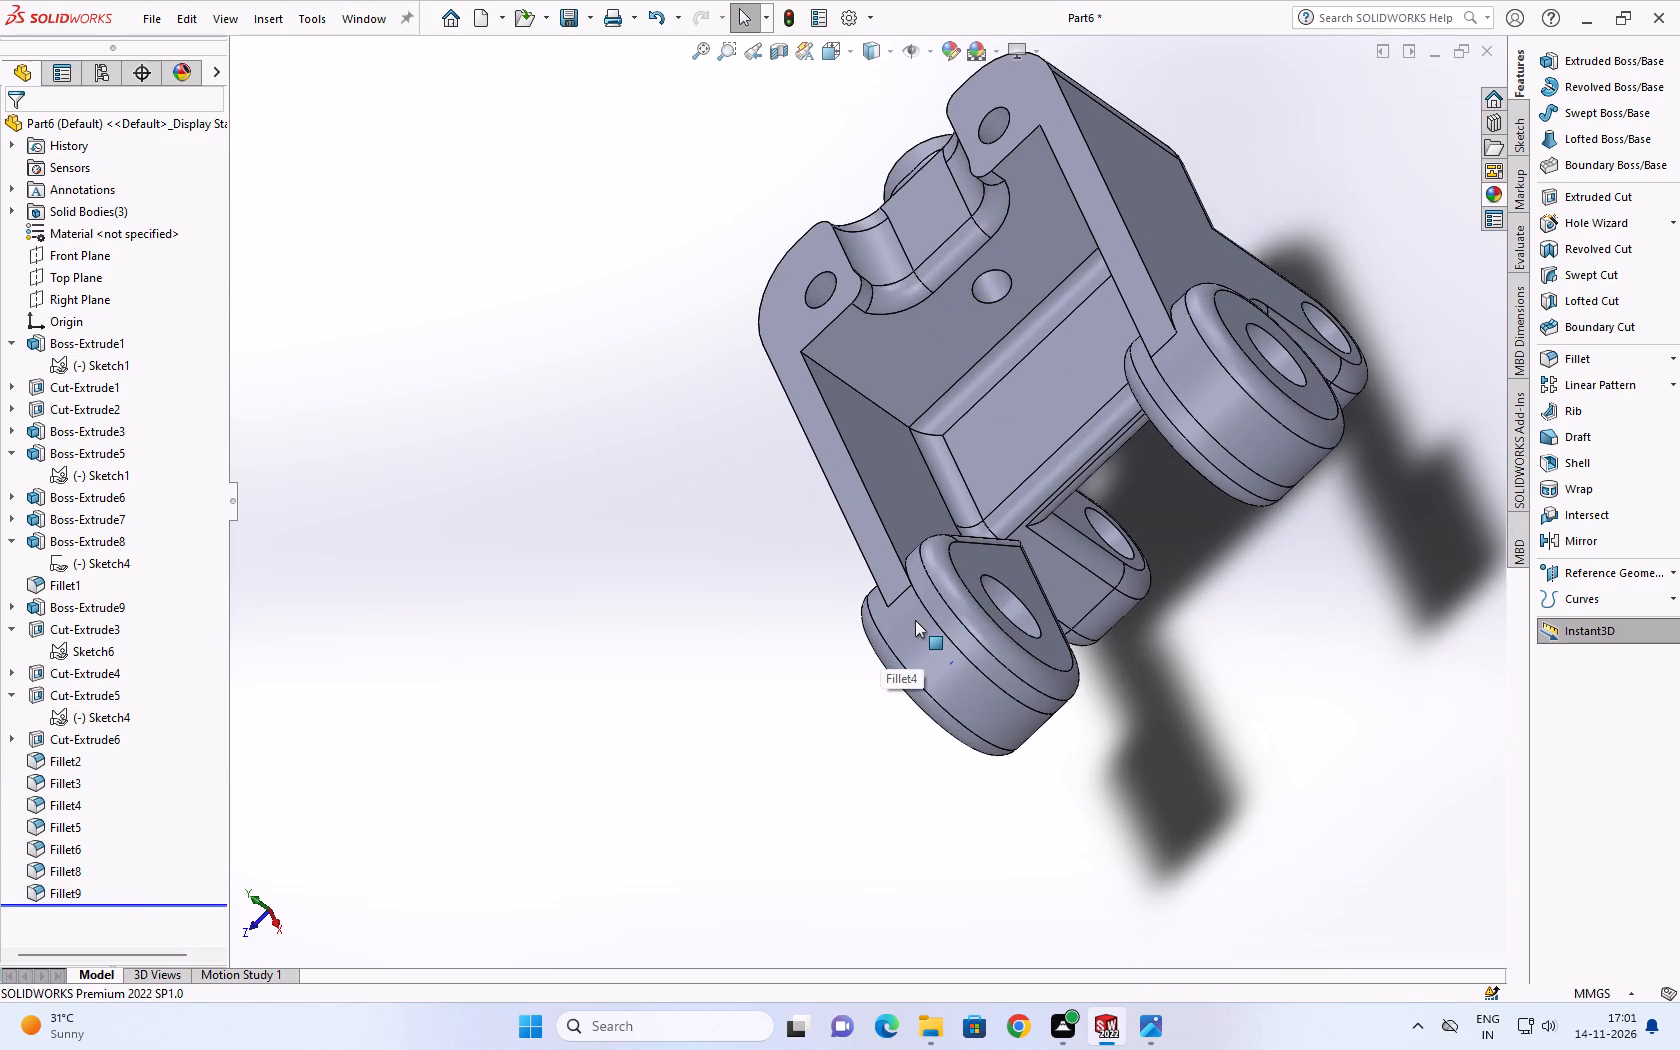
scroll(914, 708, "up", 2)
scroll(1004, 650, "down", 2)
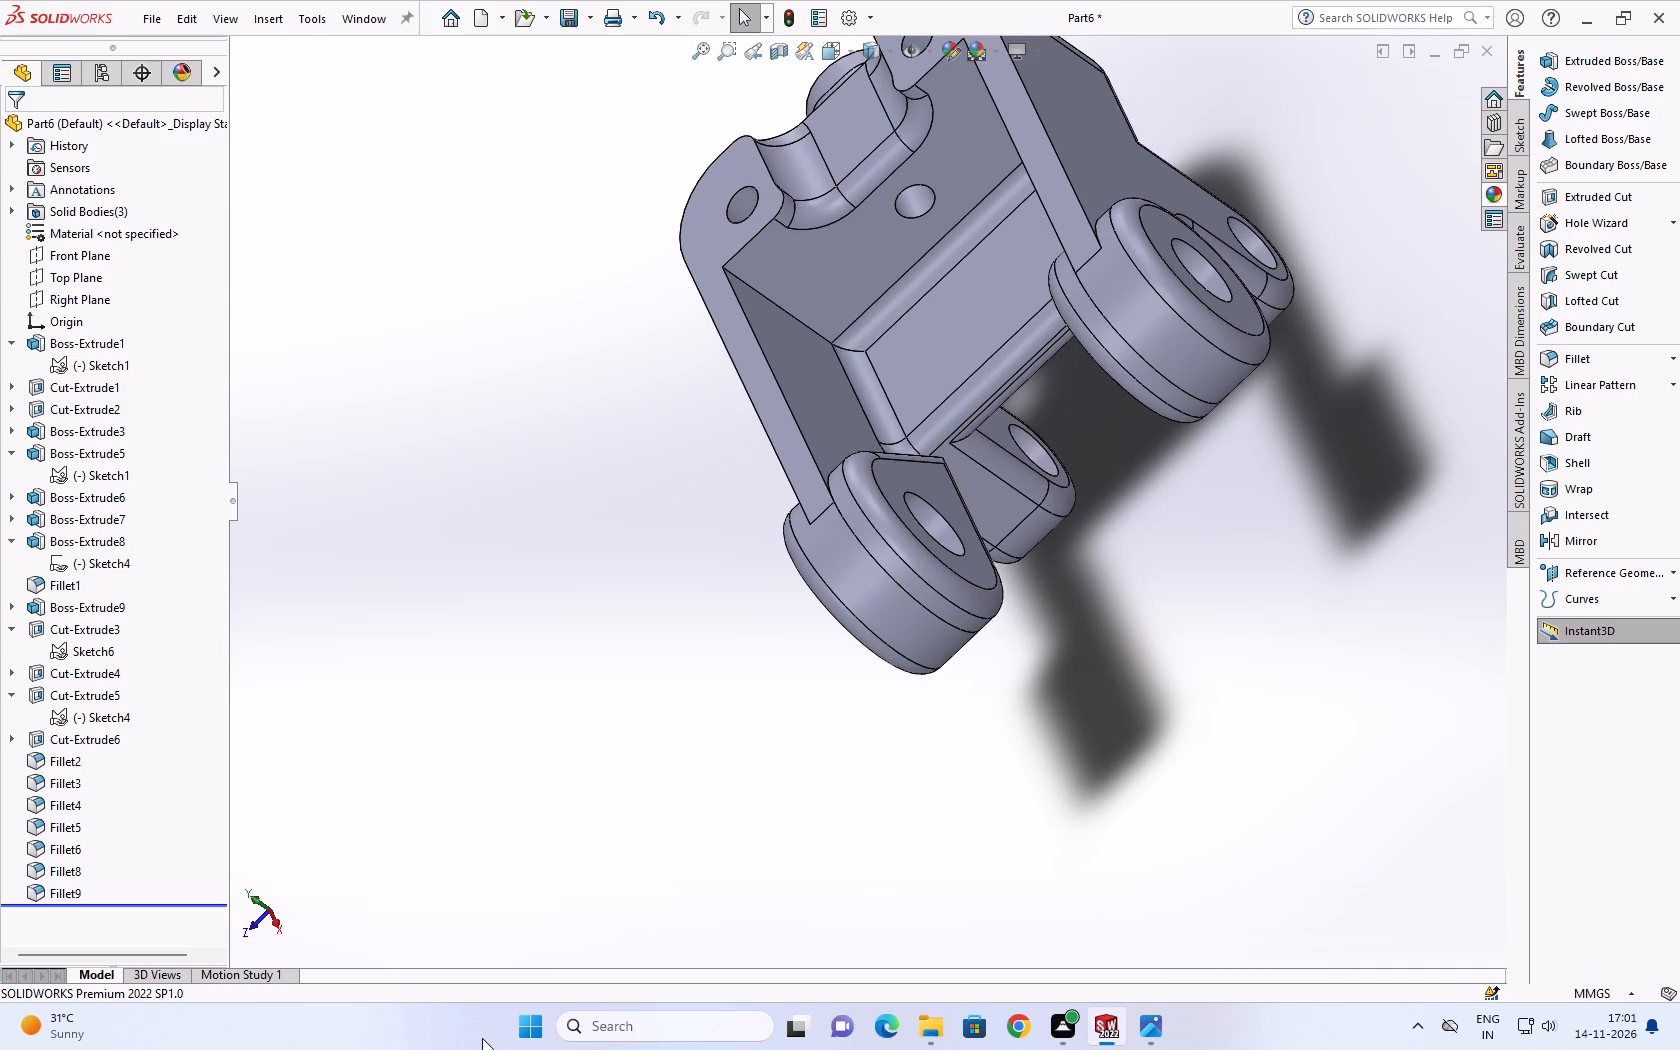
scroll(343, 944, "down", 1)
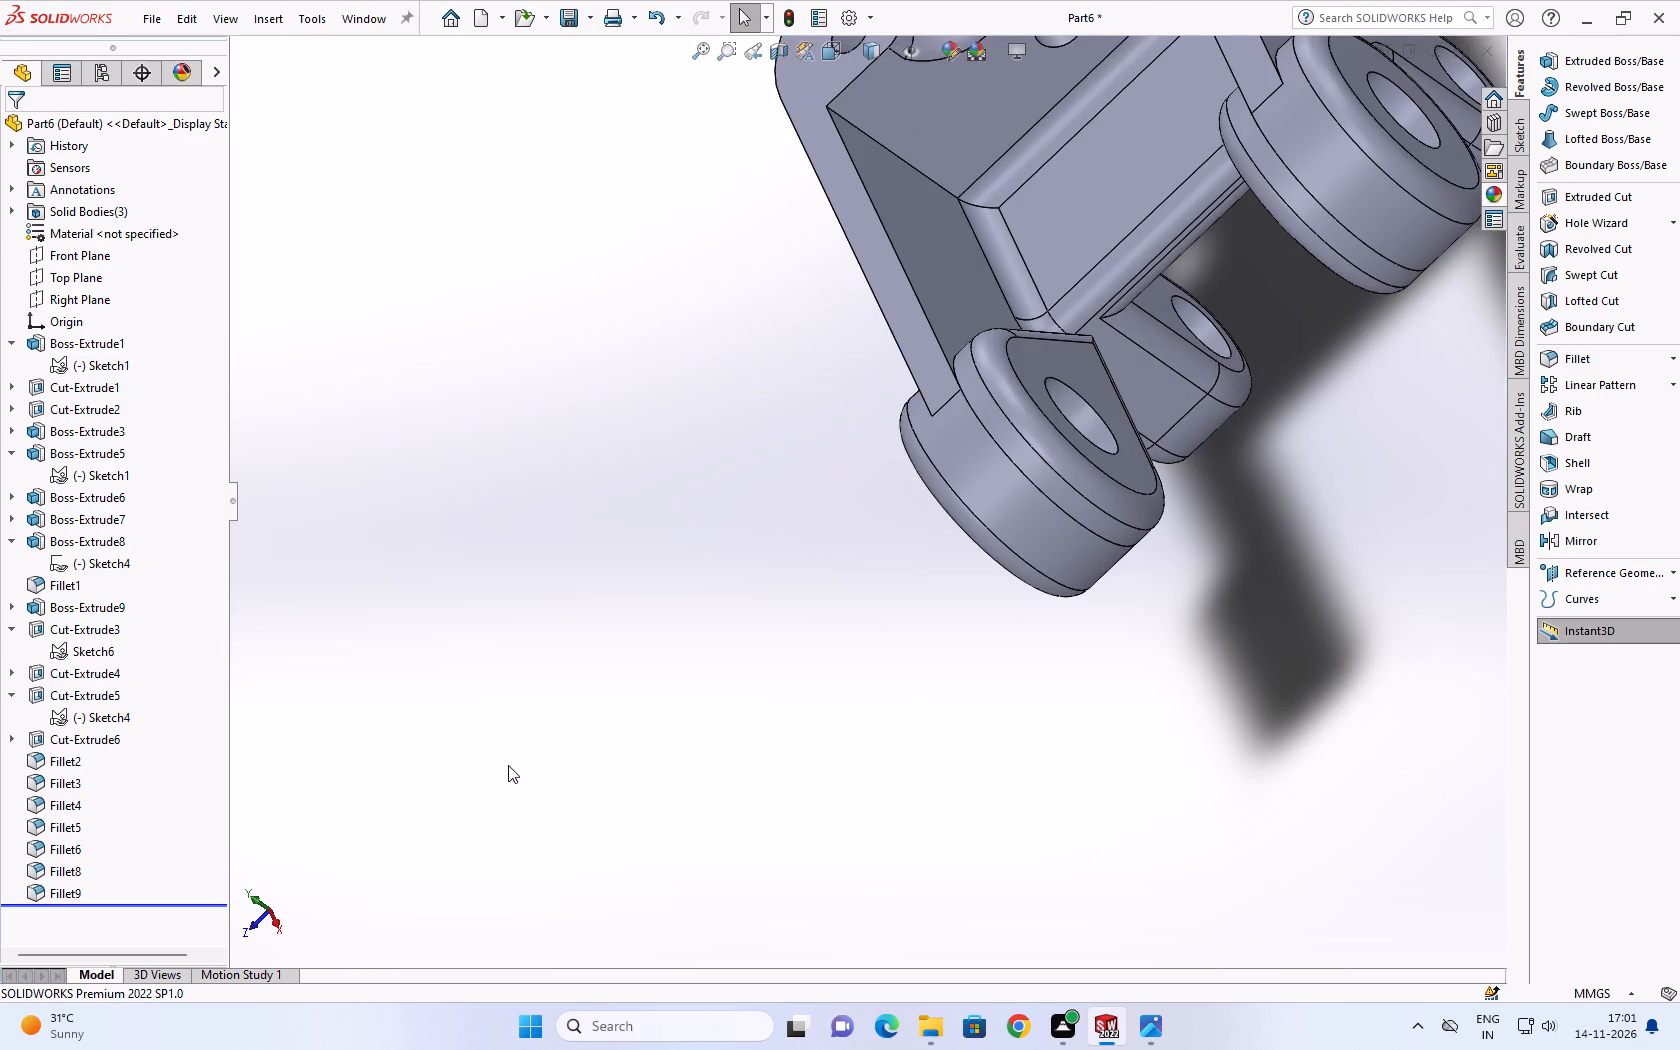
scroll(687, 440, "up", 2)
scroll(867, 307, "down", 3)
scroll(903, 295, "up", 1)
middle_click_drag(917, 284, 929, 37)
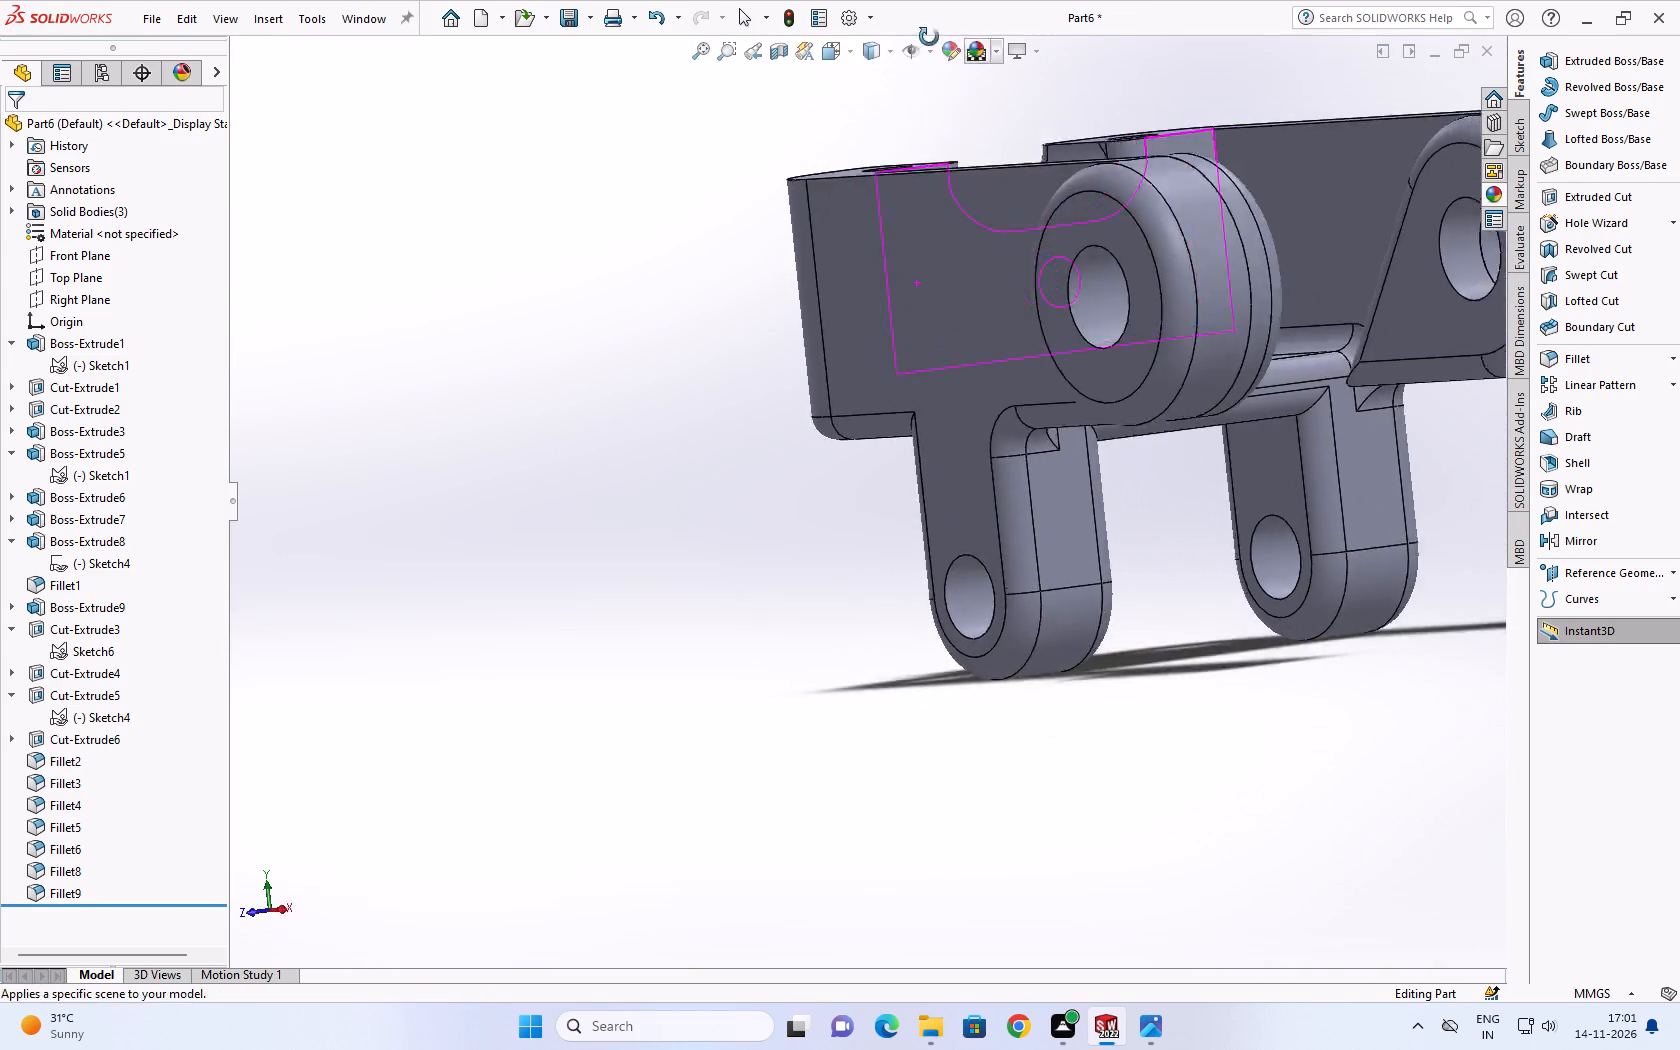
middle_click_drag(929, 37, 929, 75)
Check the flat top face of each fork arm around its hole and beside the rear notch.
scroll(955, 151, "down", 1)
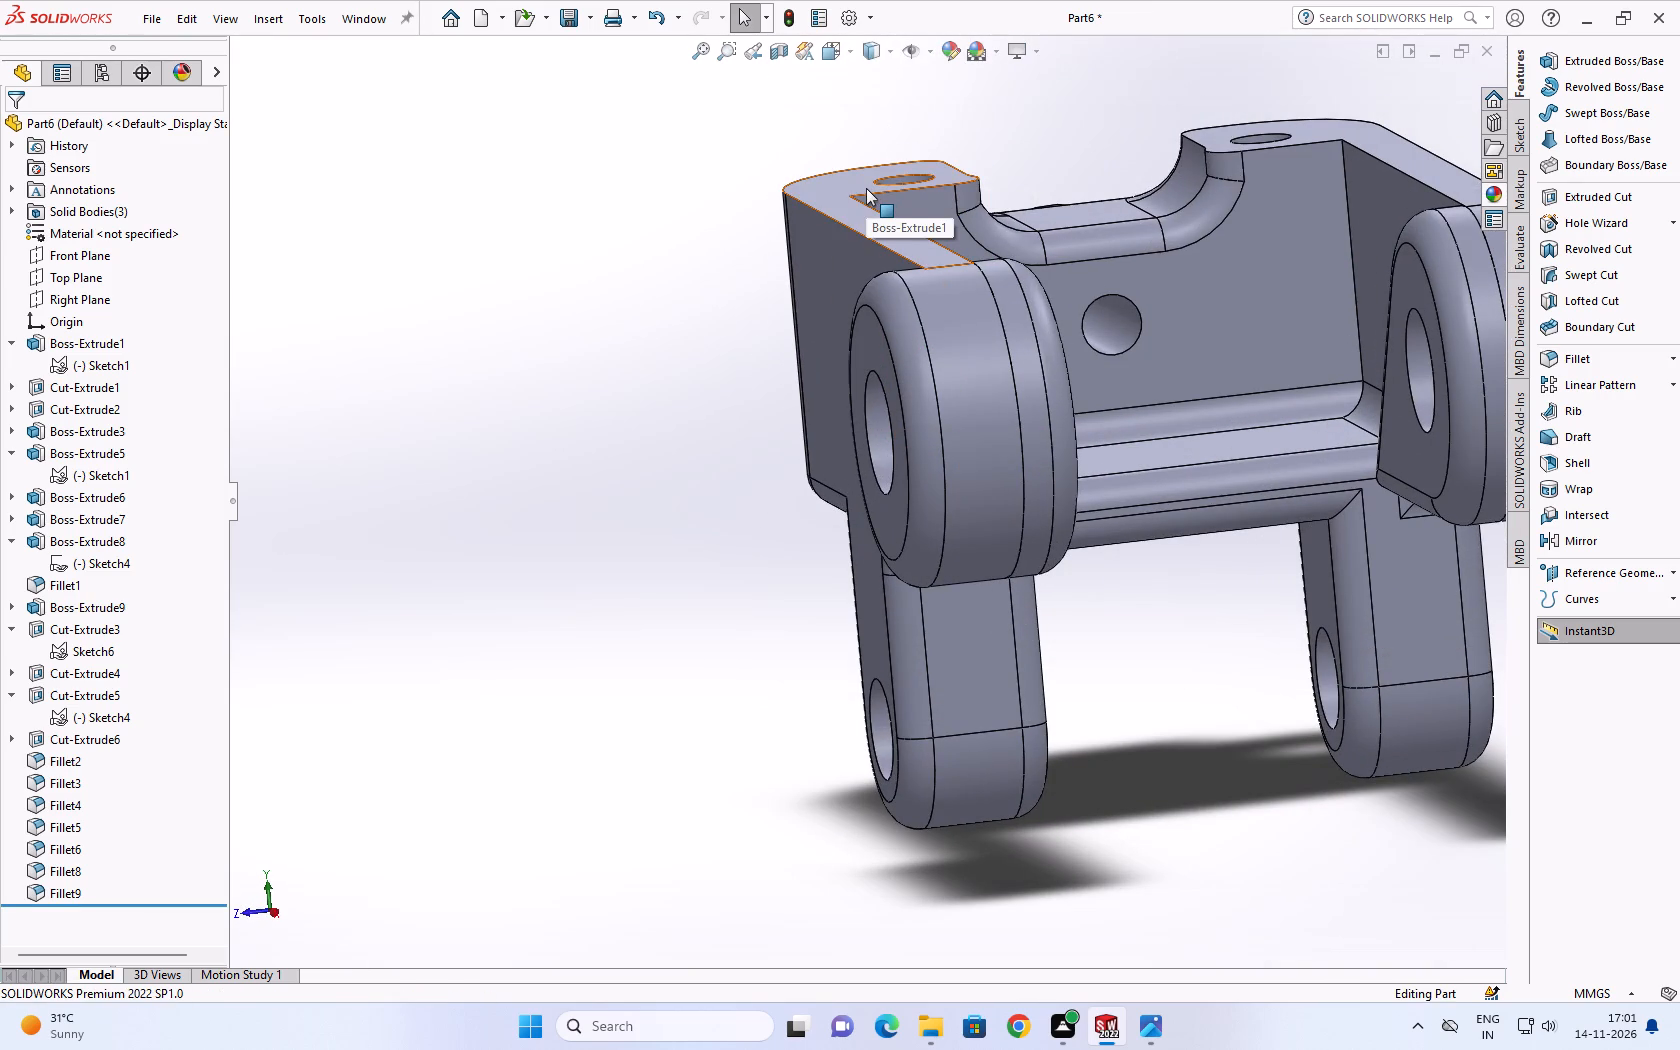
scroll(866, 188, "down", 2)
left_click(840, 203)
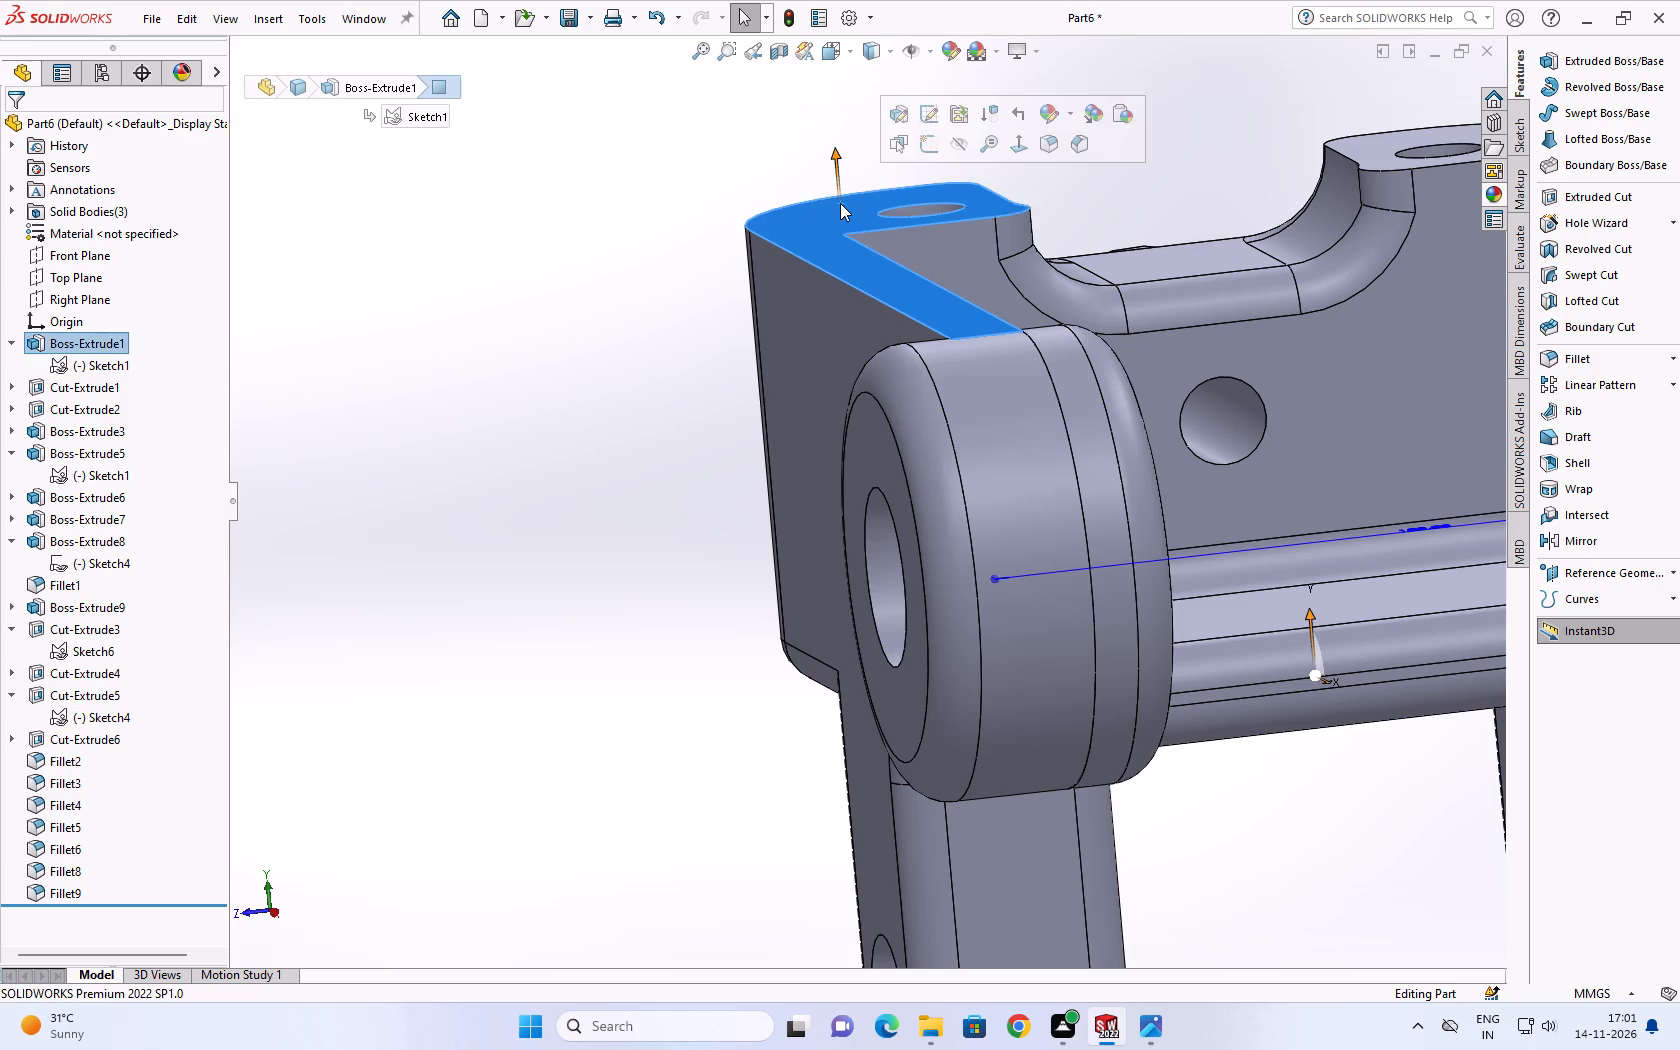
scroll(725, 177, "up", 2)
scroll(1319, 248, "down", 3)
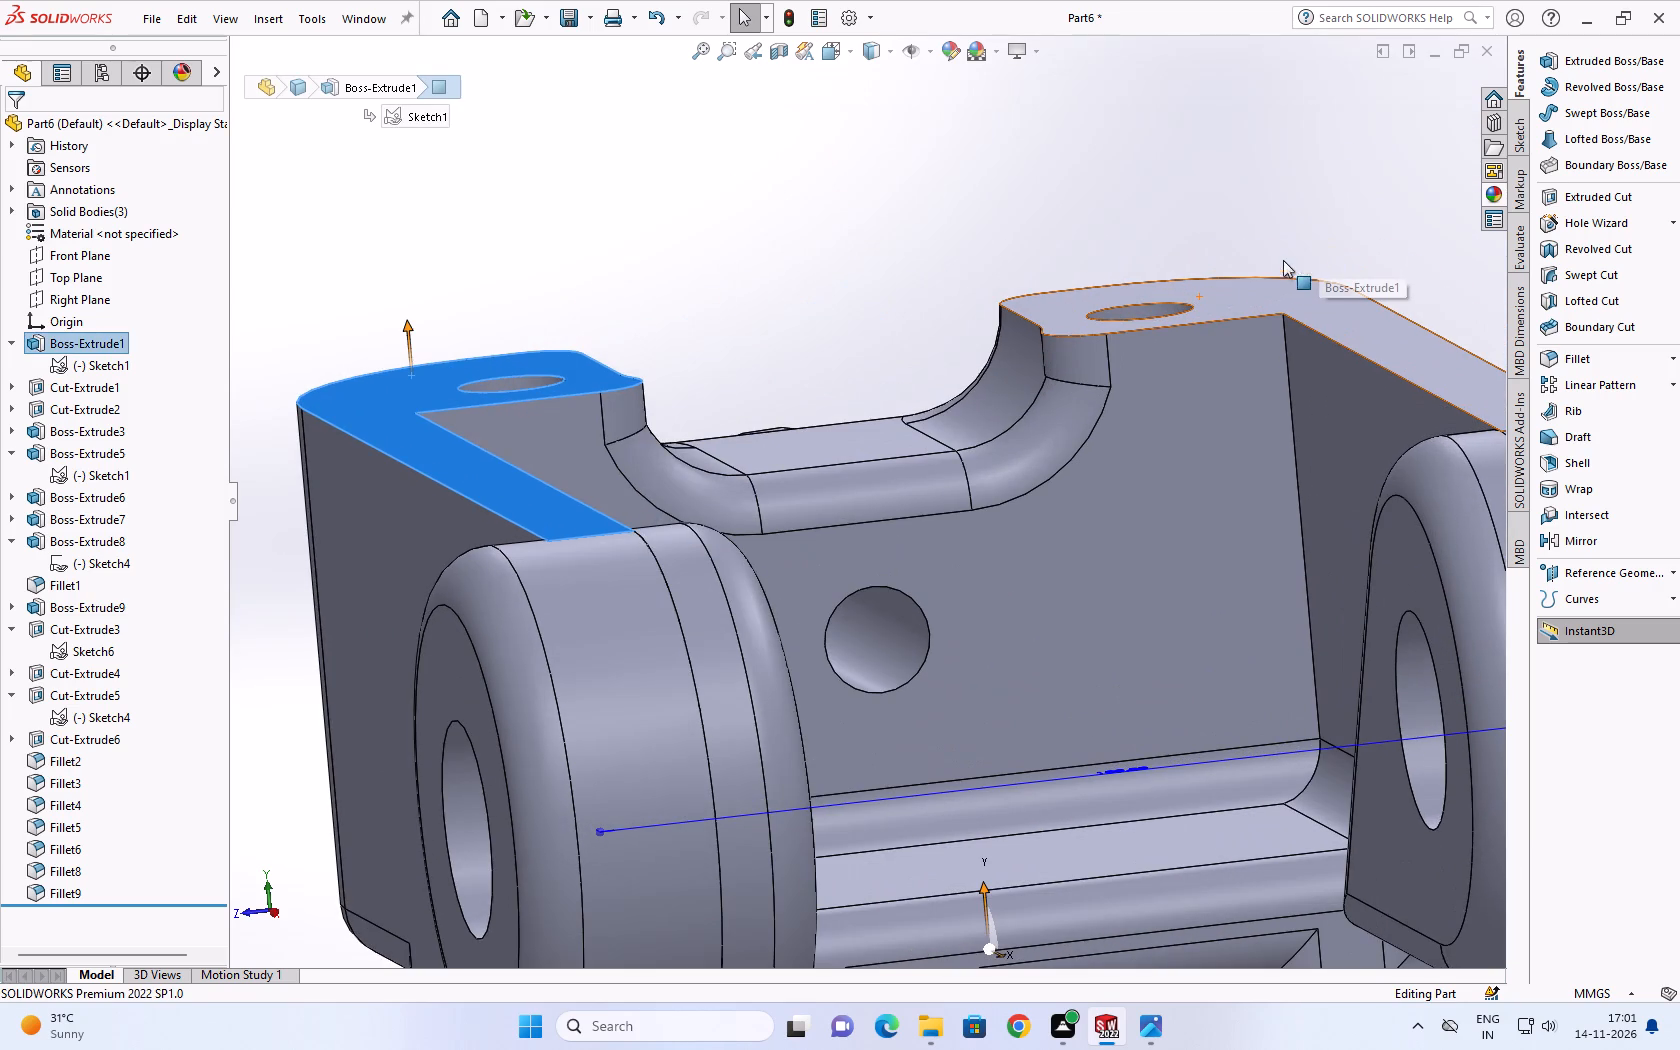
left_click(1227, 291)
scroll(1041, 217, "up", 3)
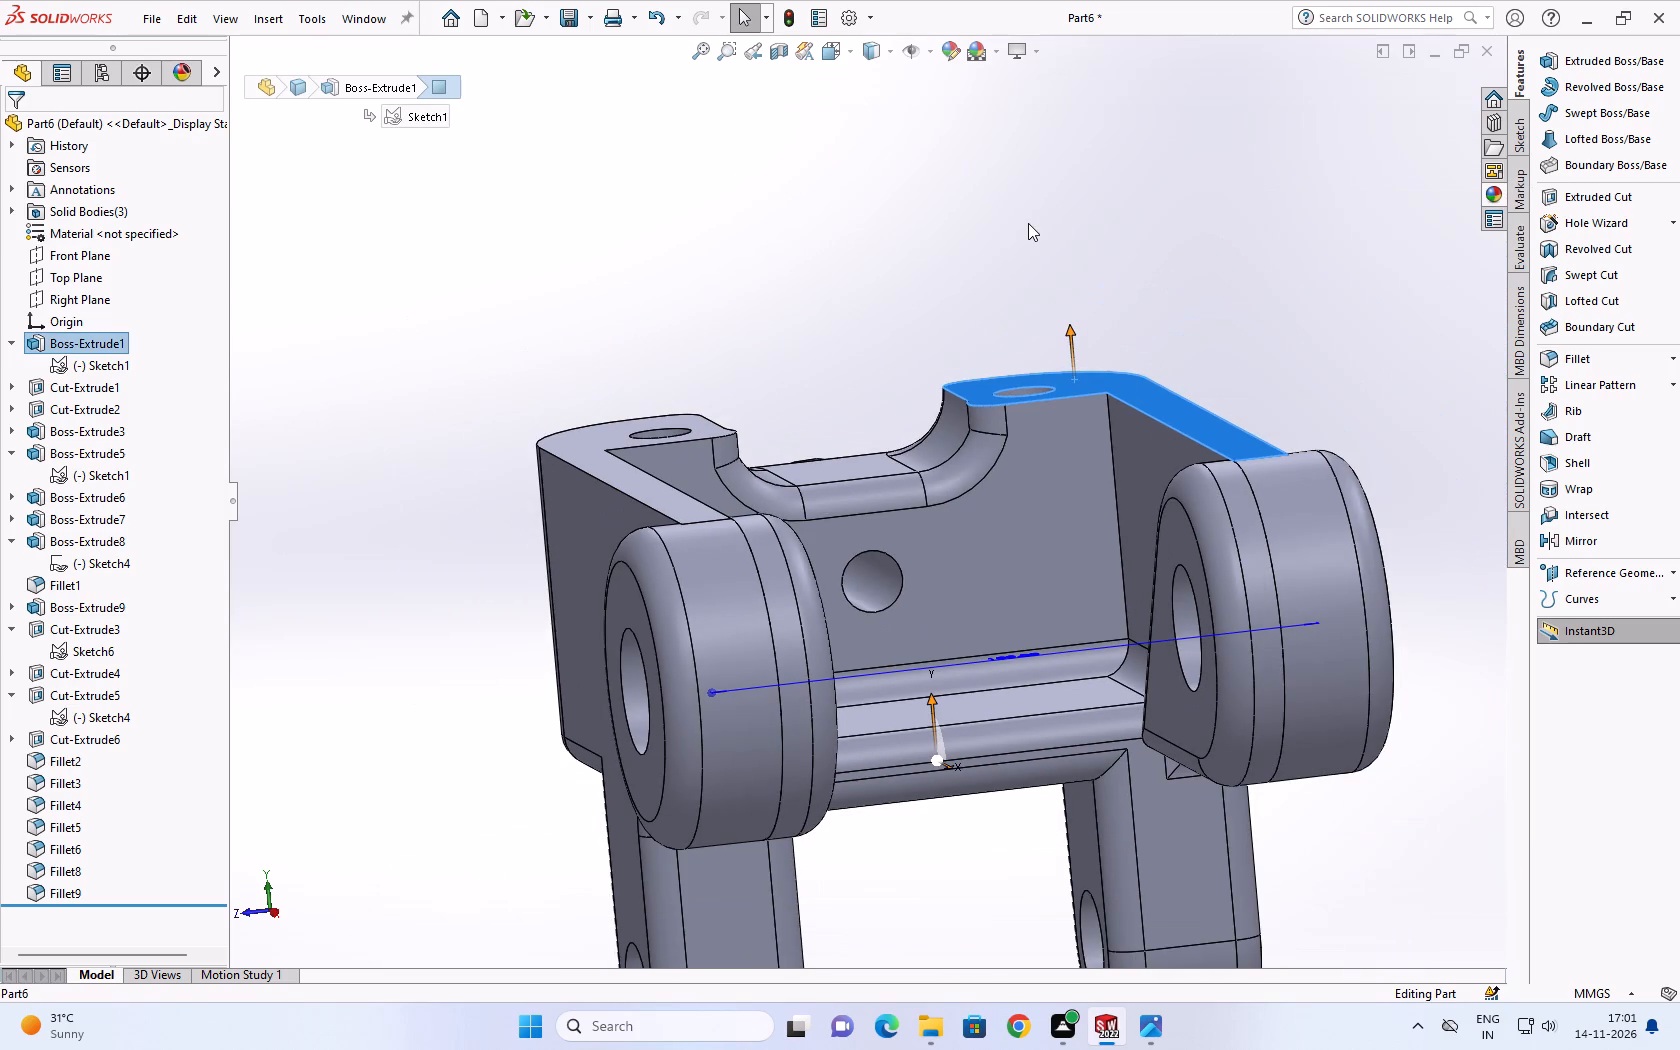
left_click(1028, 223)
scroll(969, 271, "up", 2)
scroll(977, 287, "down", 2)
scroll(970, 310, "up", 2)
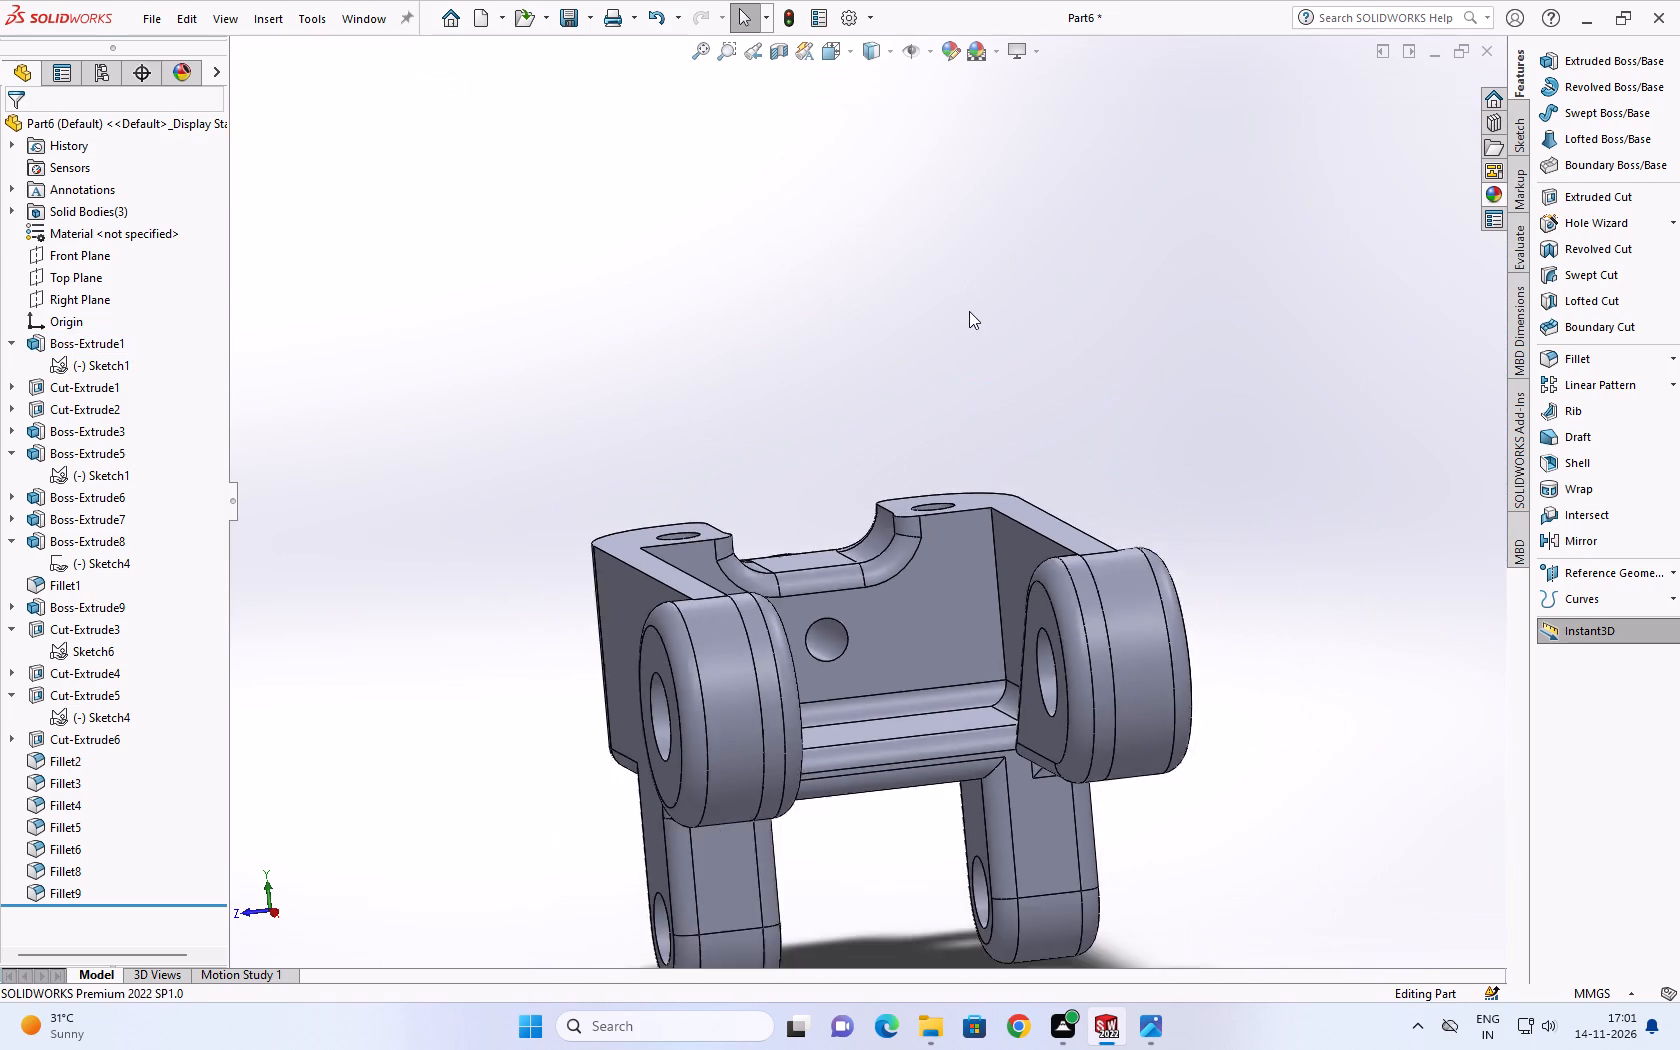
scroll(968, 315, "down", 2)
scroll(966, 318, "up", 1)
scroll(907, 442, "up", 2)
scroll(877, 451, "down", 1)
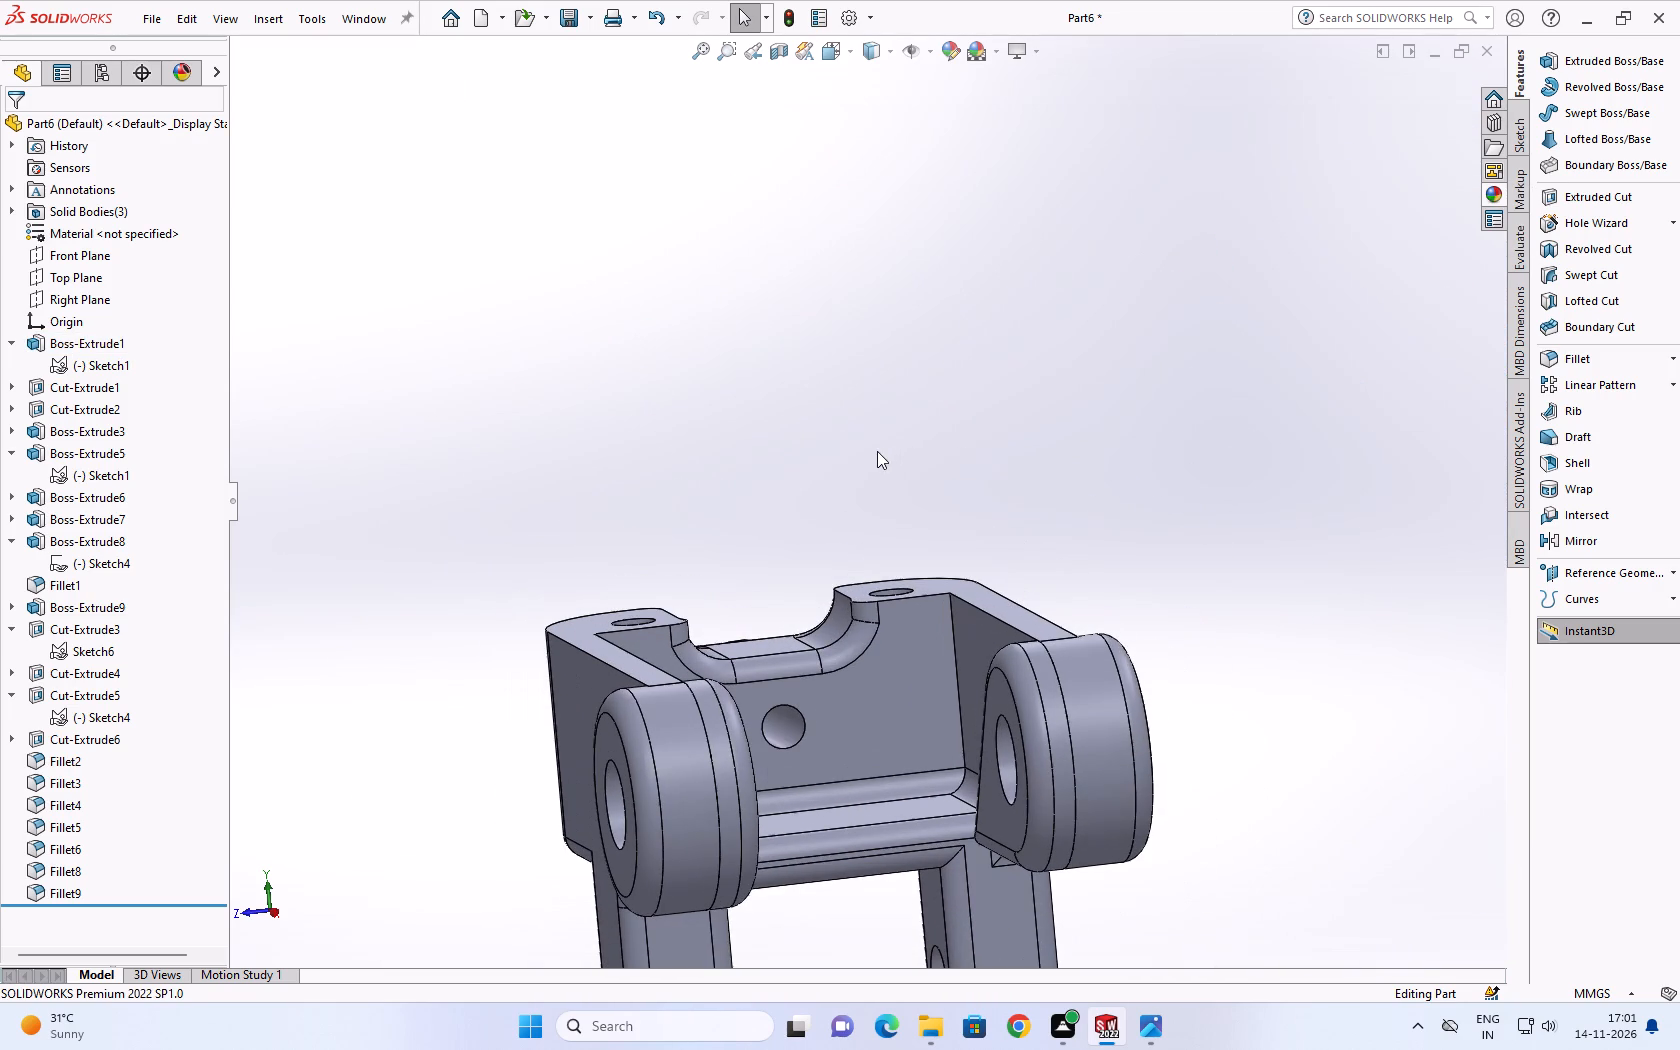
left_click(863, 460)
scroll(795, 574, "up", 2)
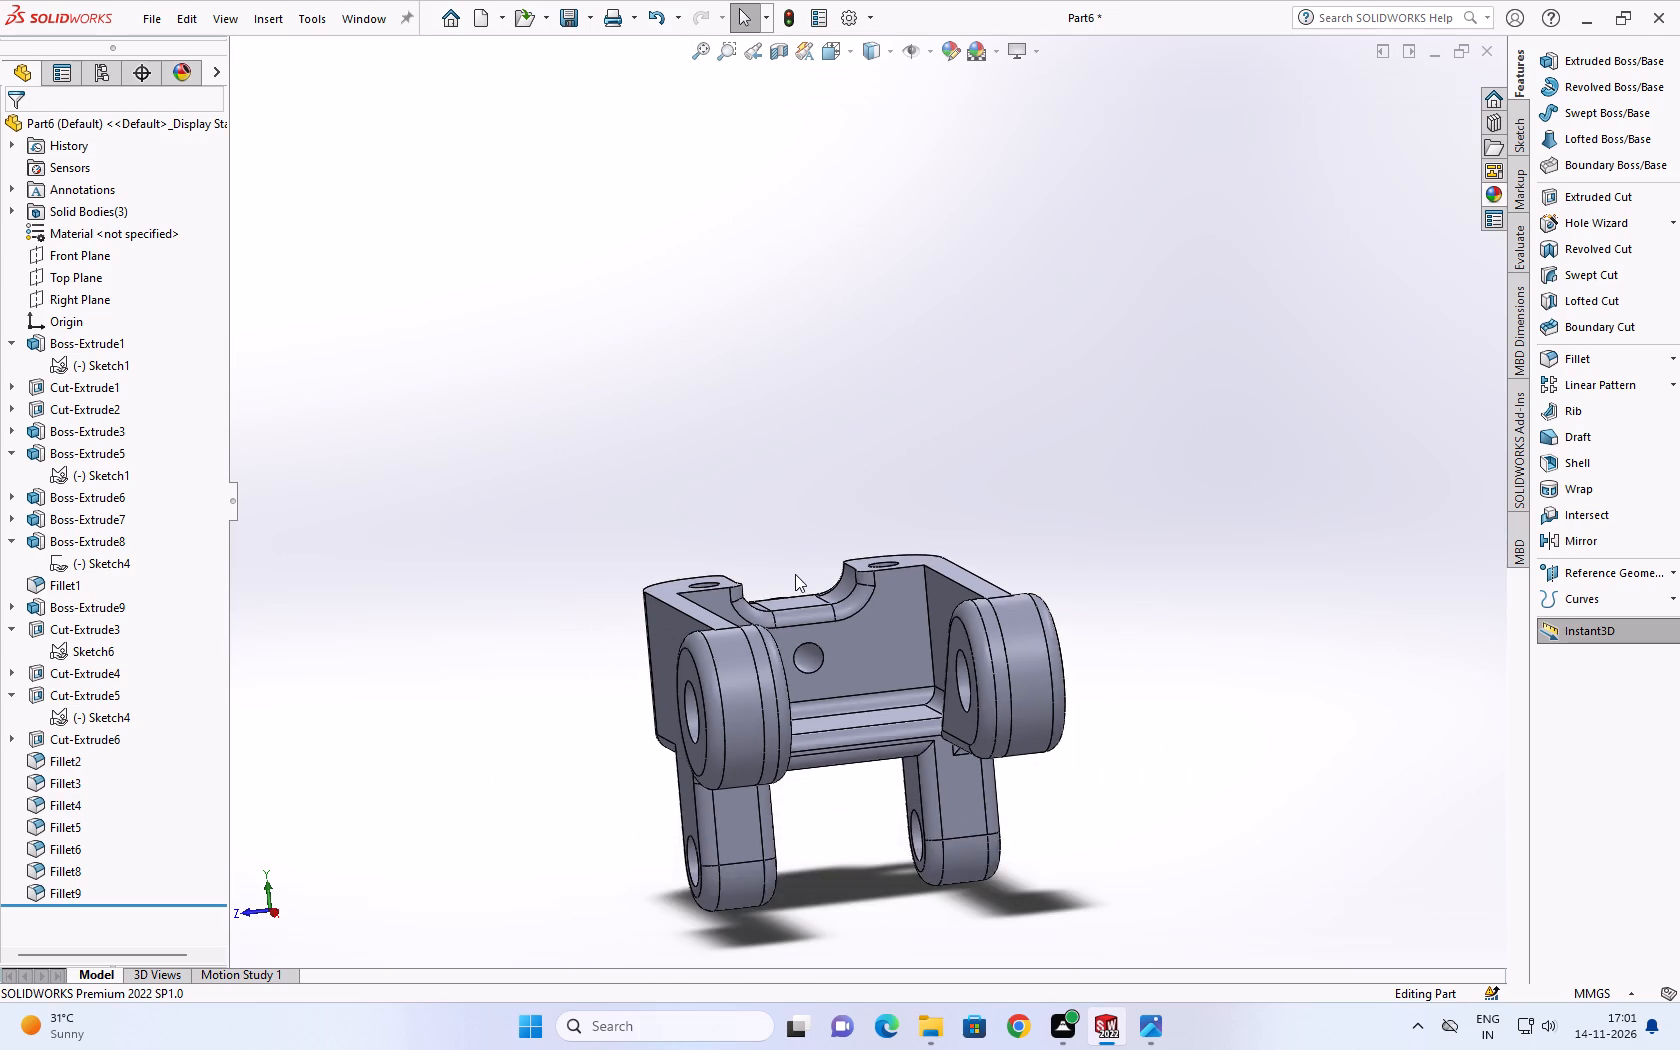
Examine the pocket floor, rear notch and both arm tops from a higher front angle.
scroll(789, 588, "down", 2)
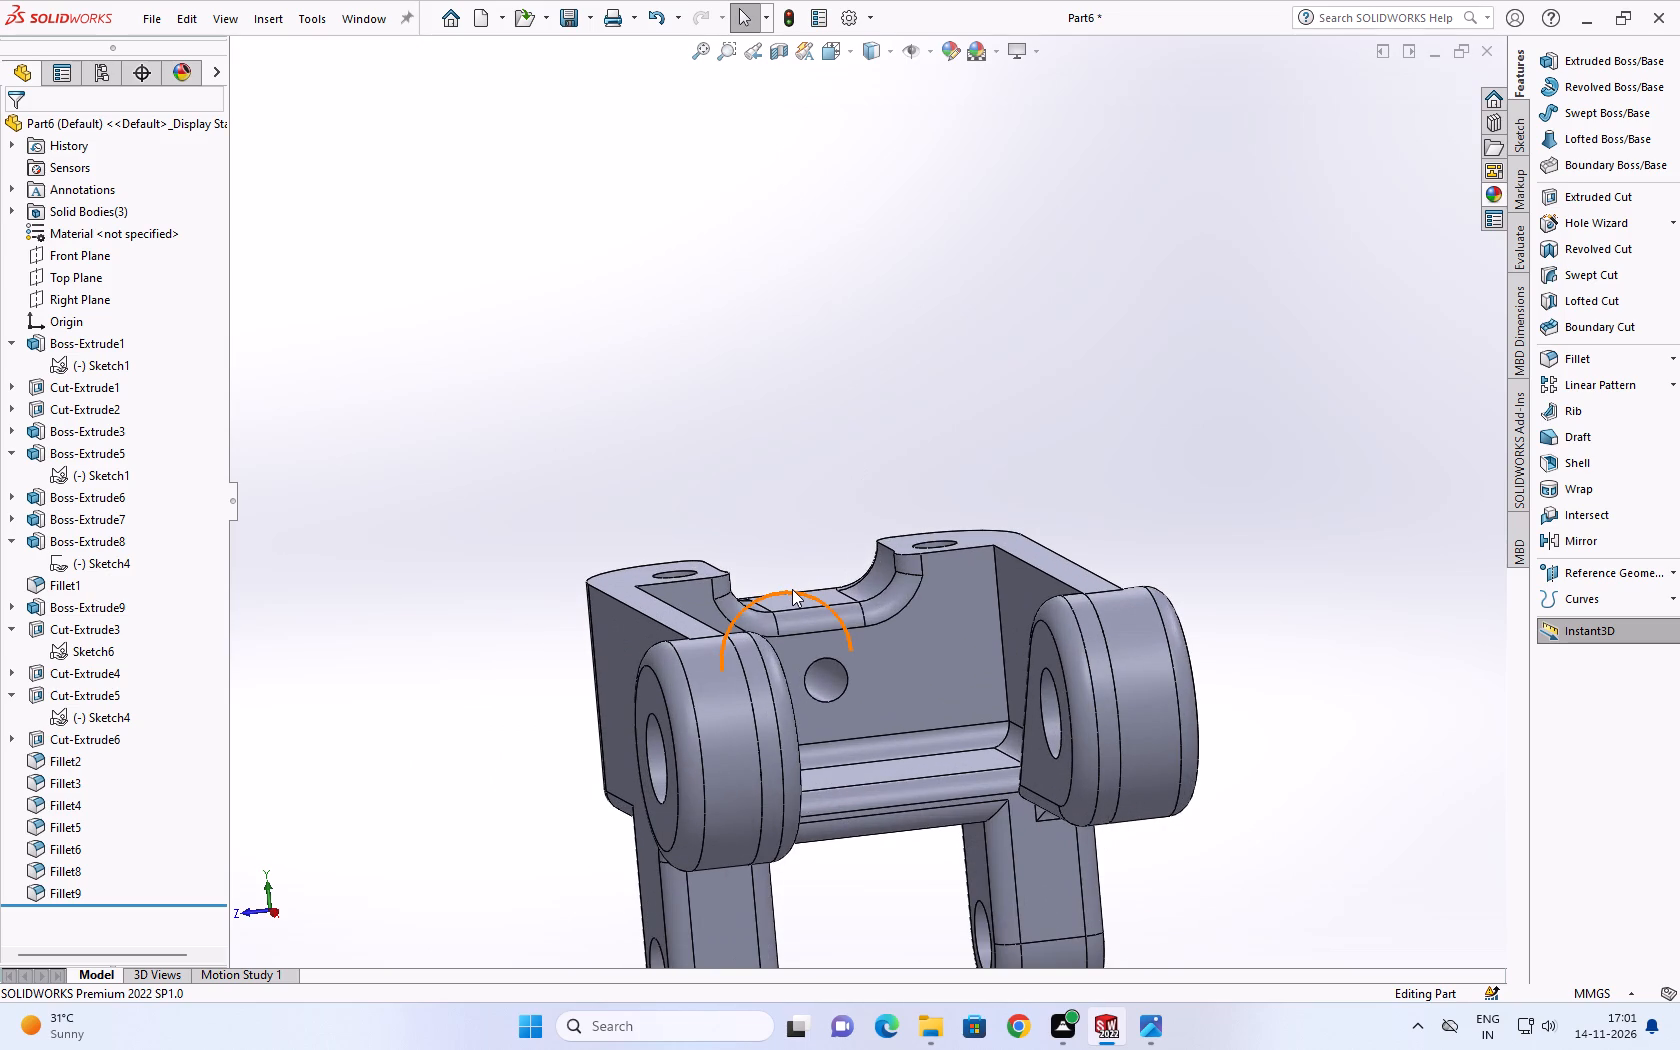
scroll(792, 589, "down", 2)
middle_click_drag(791, 592, 801, 684)
scroll(723, 723, "up", 3)
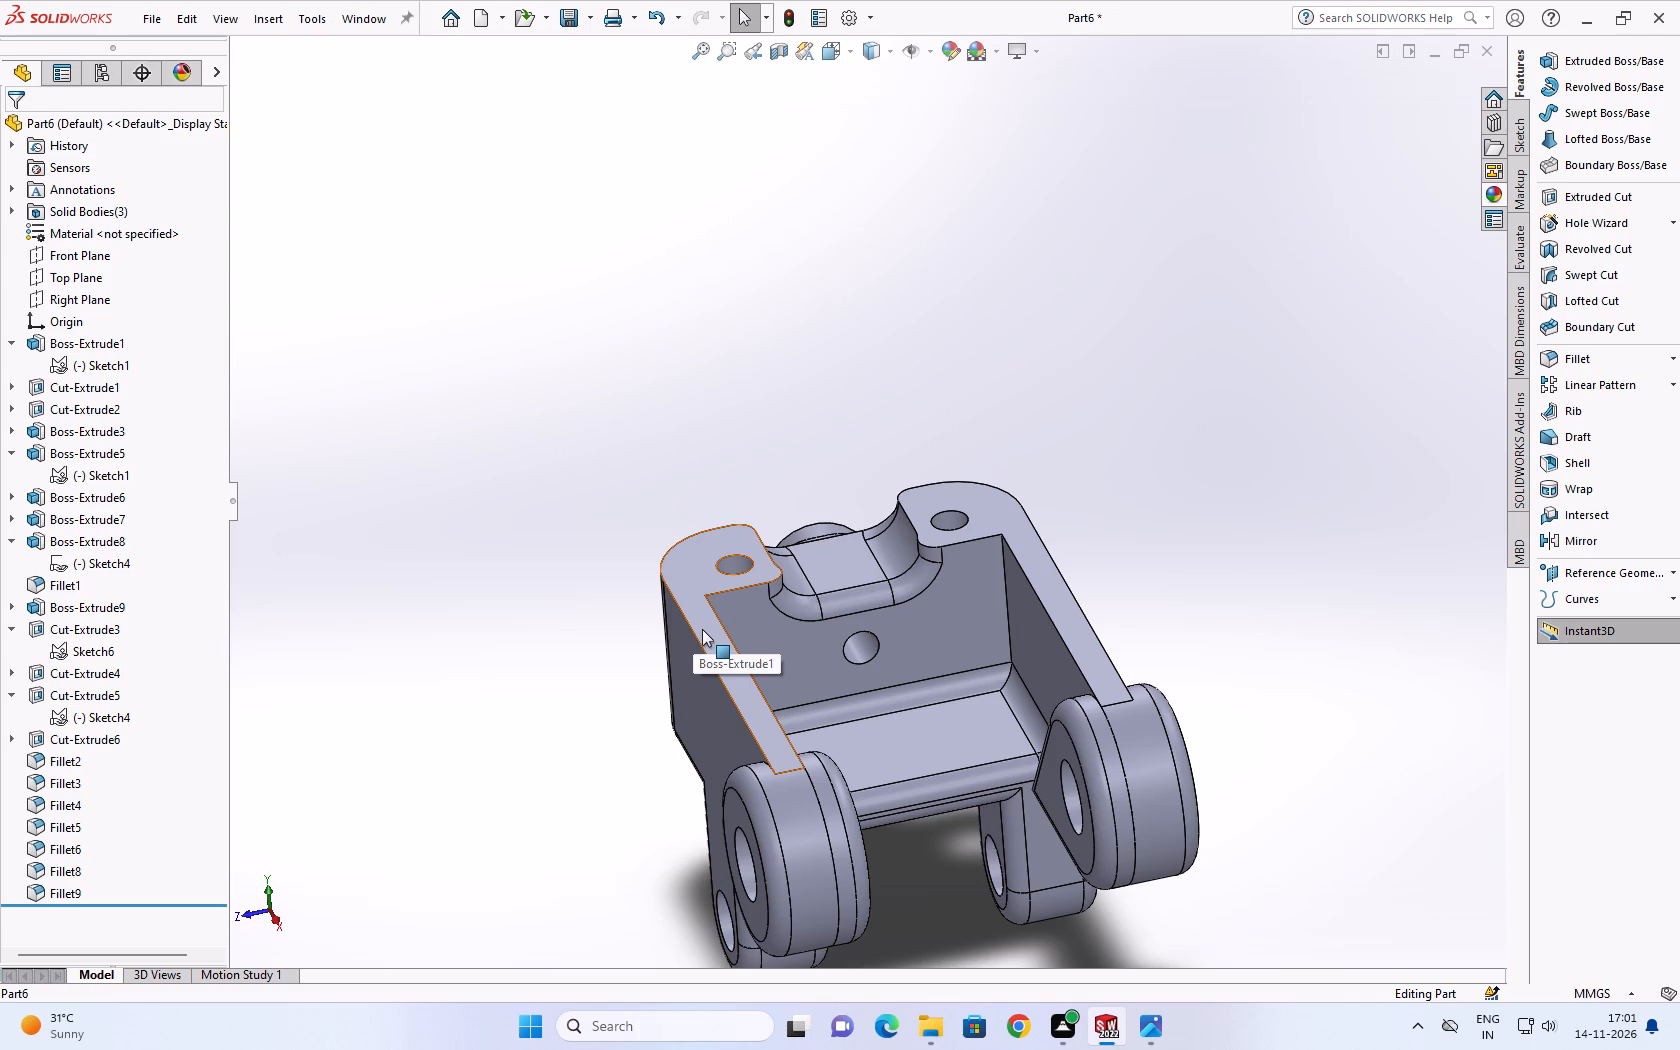
scroll(701, 629, "up", 3)
scroll(912, 642, "down", 3)
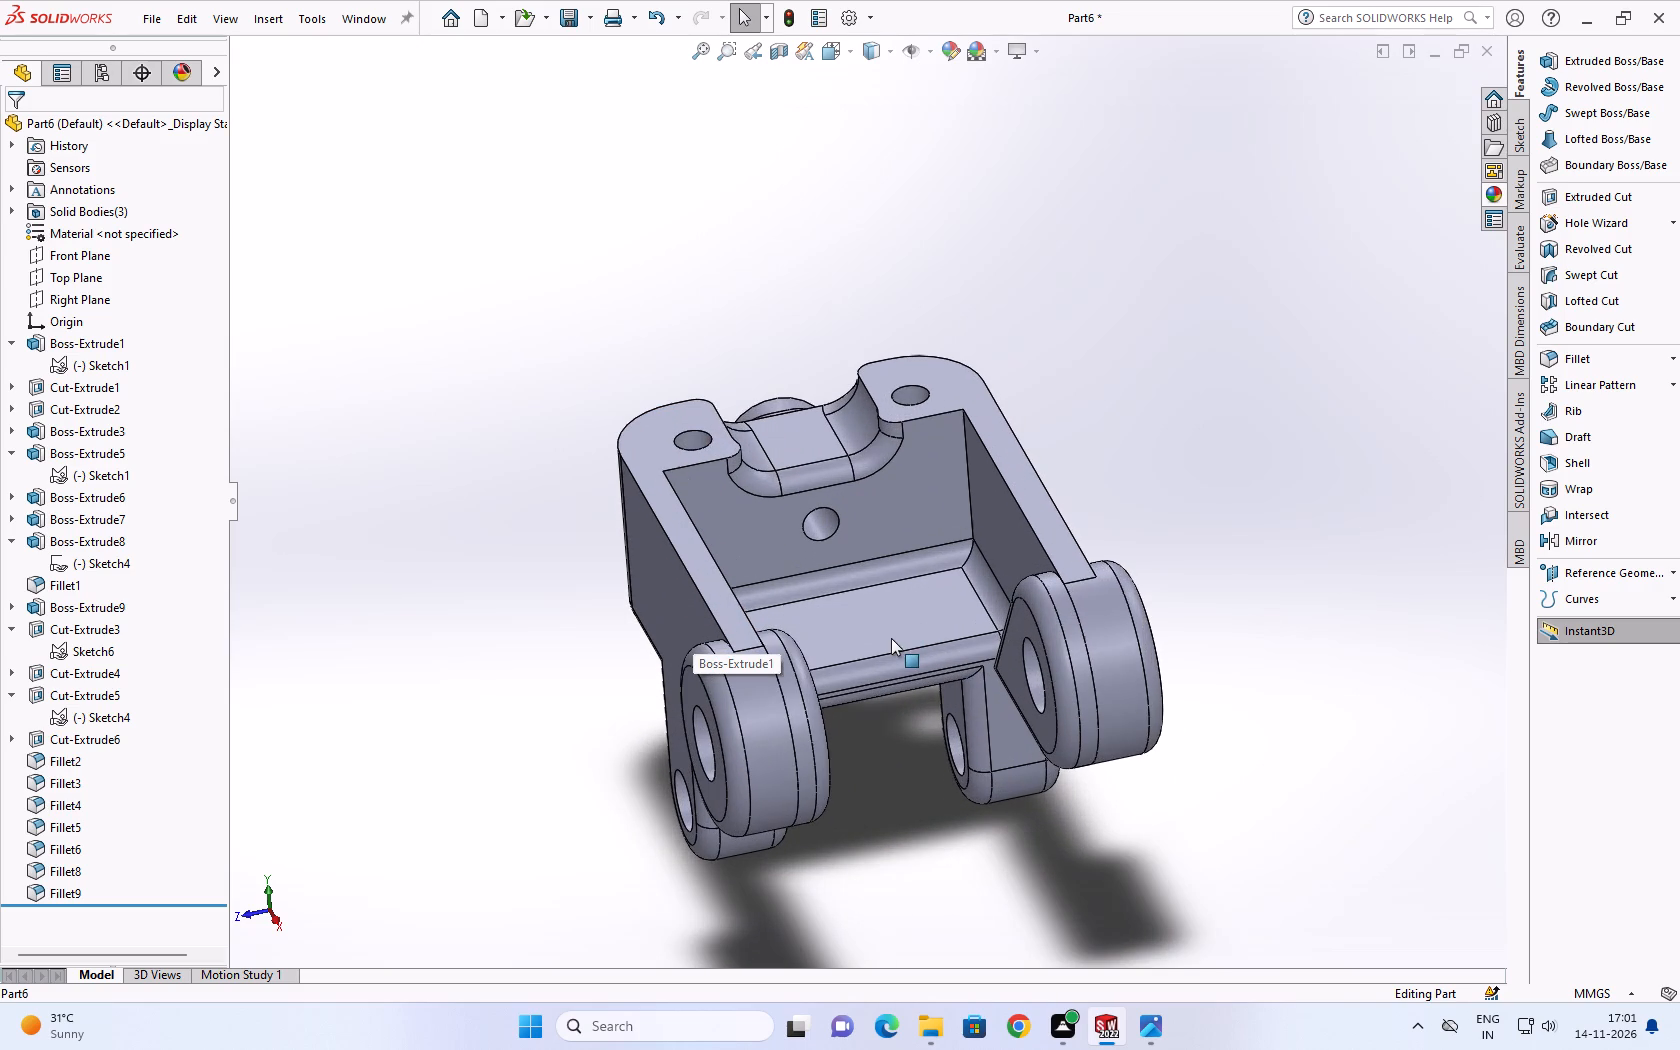
Examine the part's underside and rear lug, and the inner arm's sloped boss fillet and pocket edge from the side.
scroll(762, 685, "down", 1)
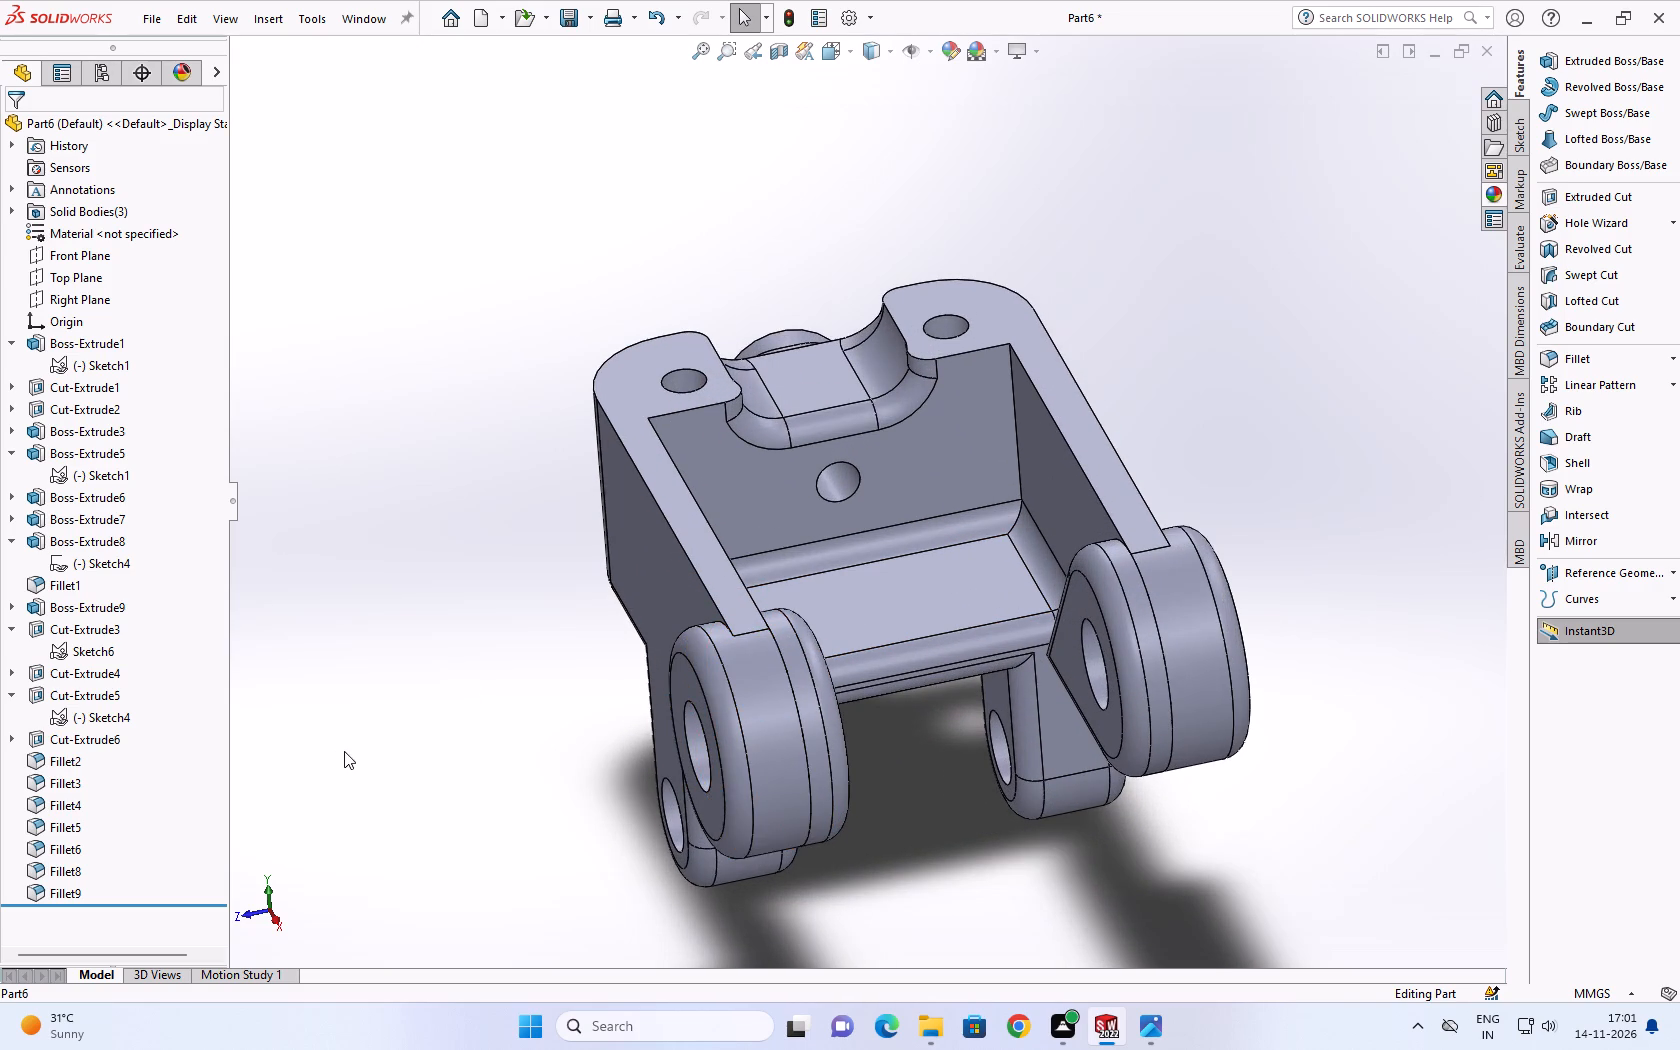
scroll(344, 751, "up", 1)
middle_click_drag(347, 751, 712, 354)
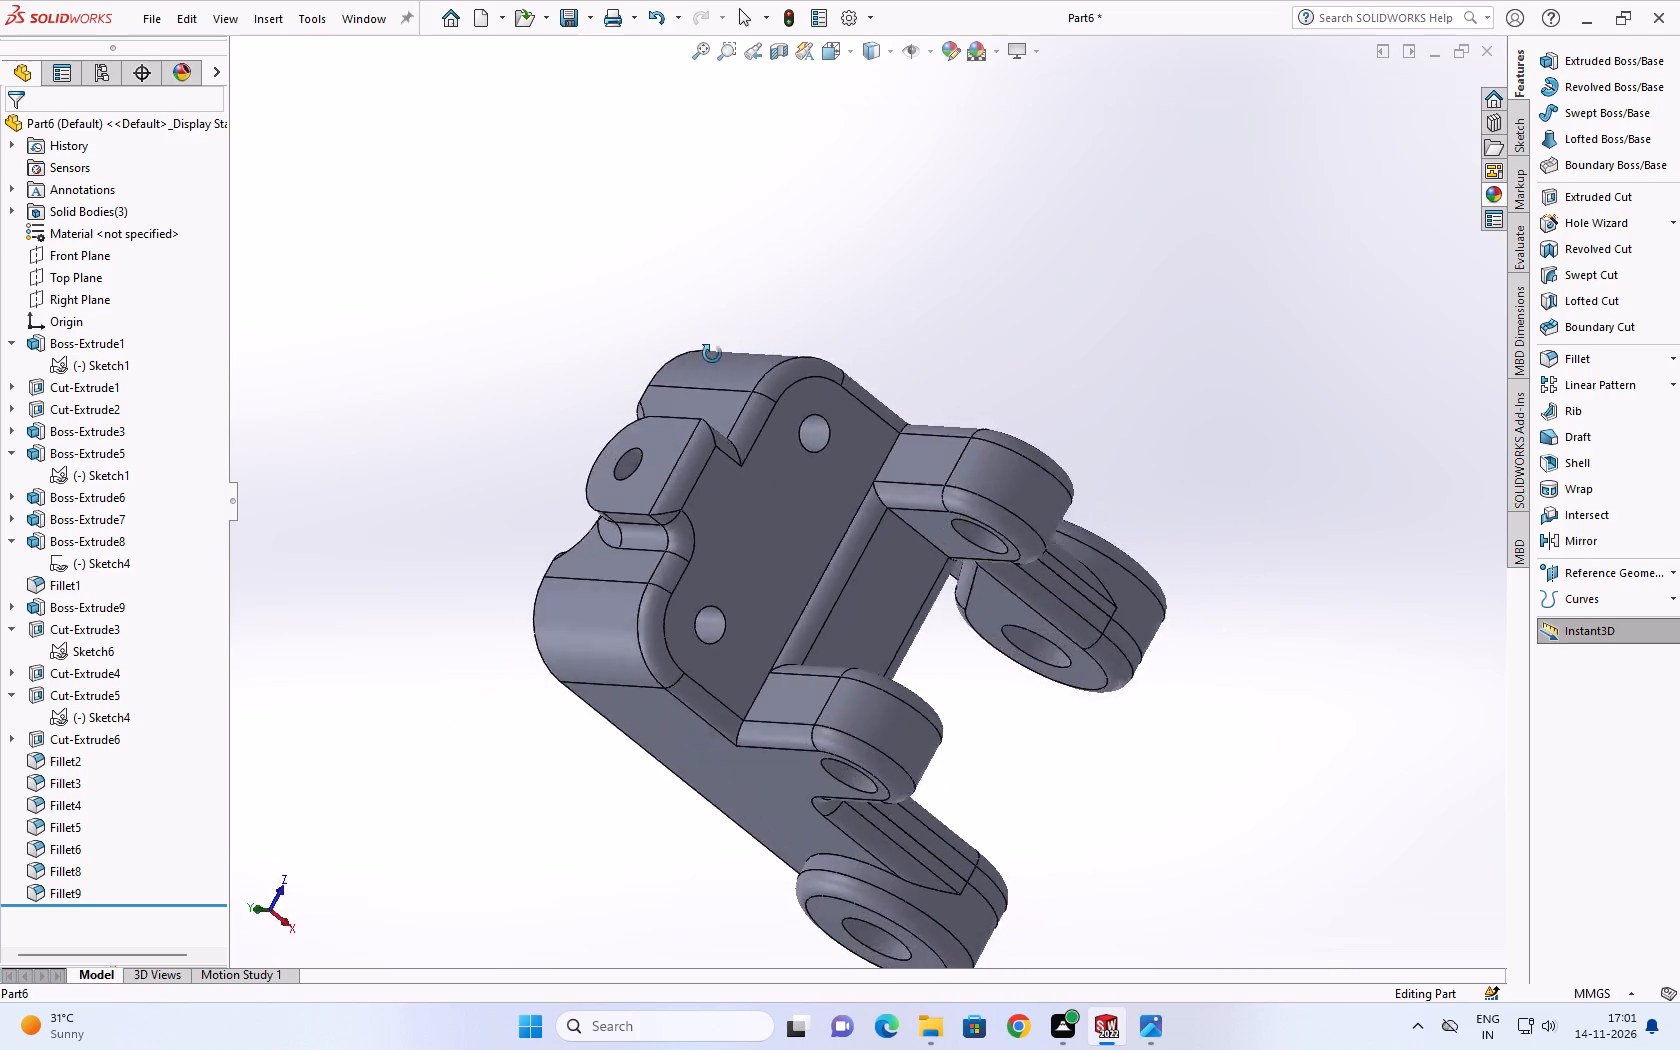
middle_click_drag(712, 354, 1061, 329)
scroll(996, 420, "up", 2)
scroll(856, 403, "down", 5)
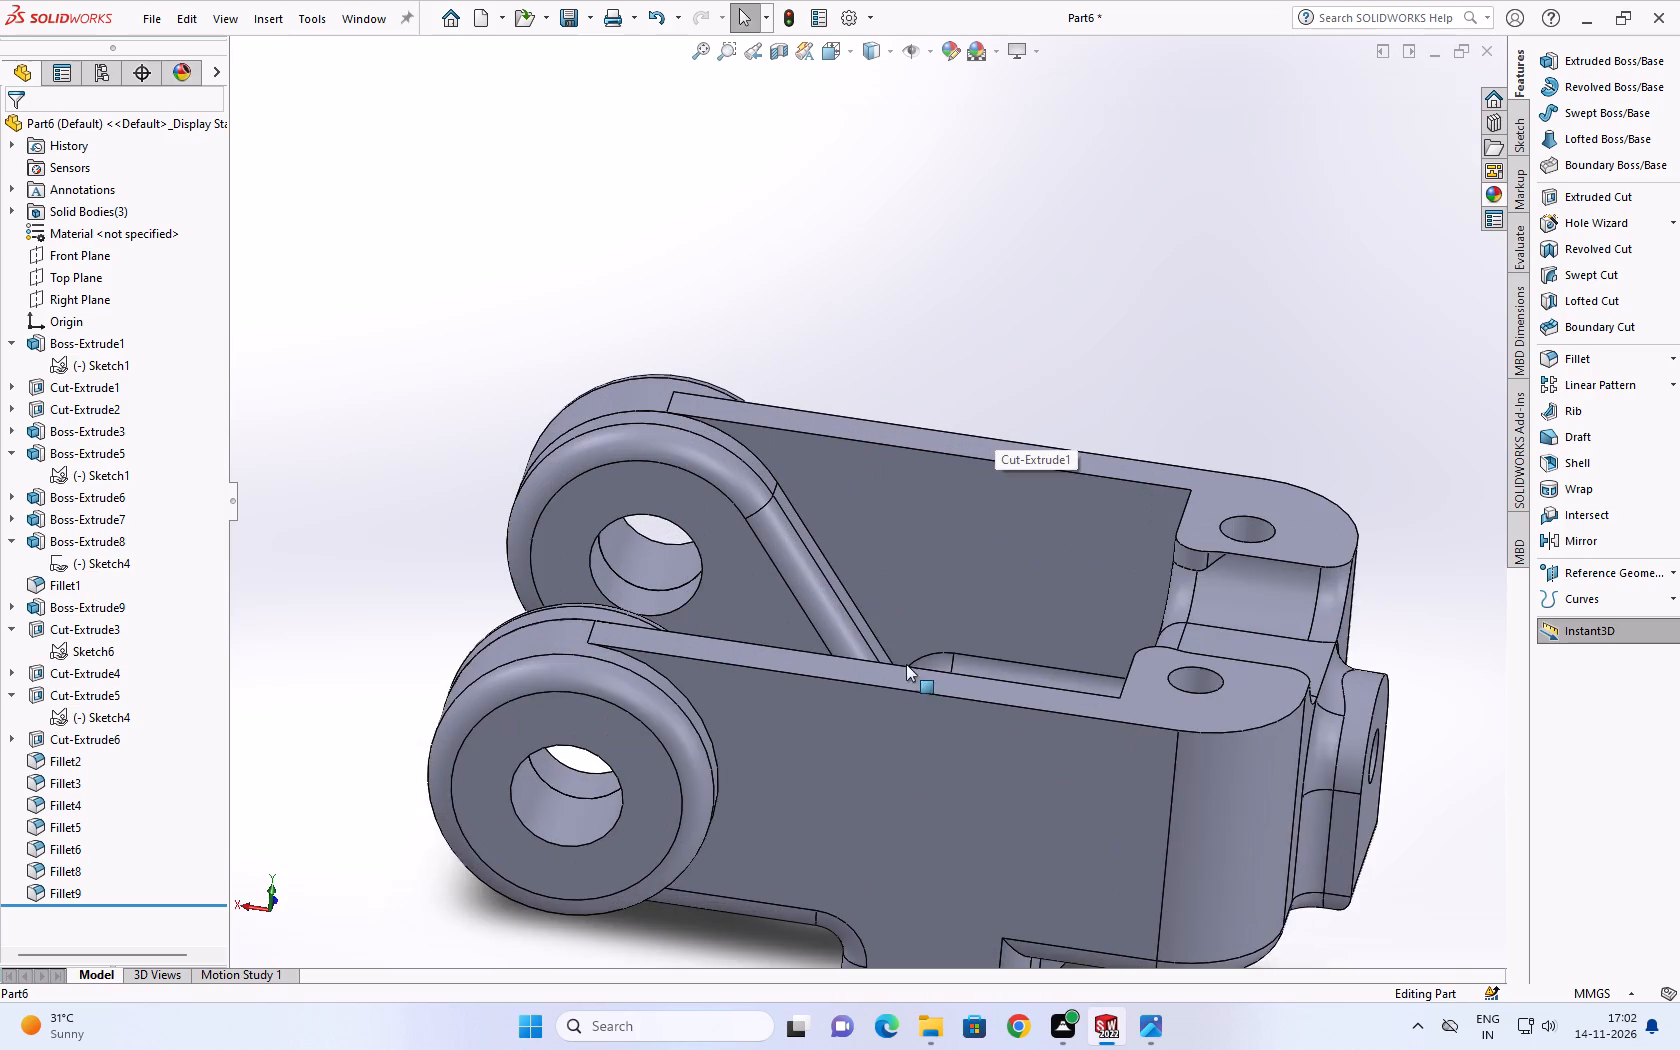
scroll(994, 770, "down", 3)
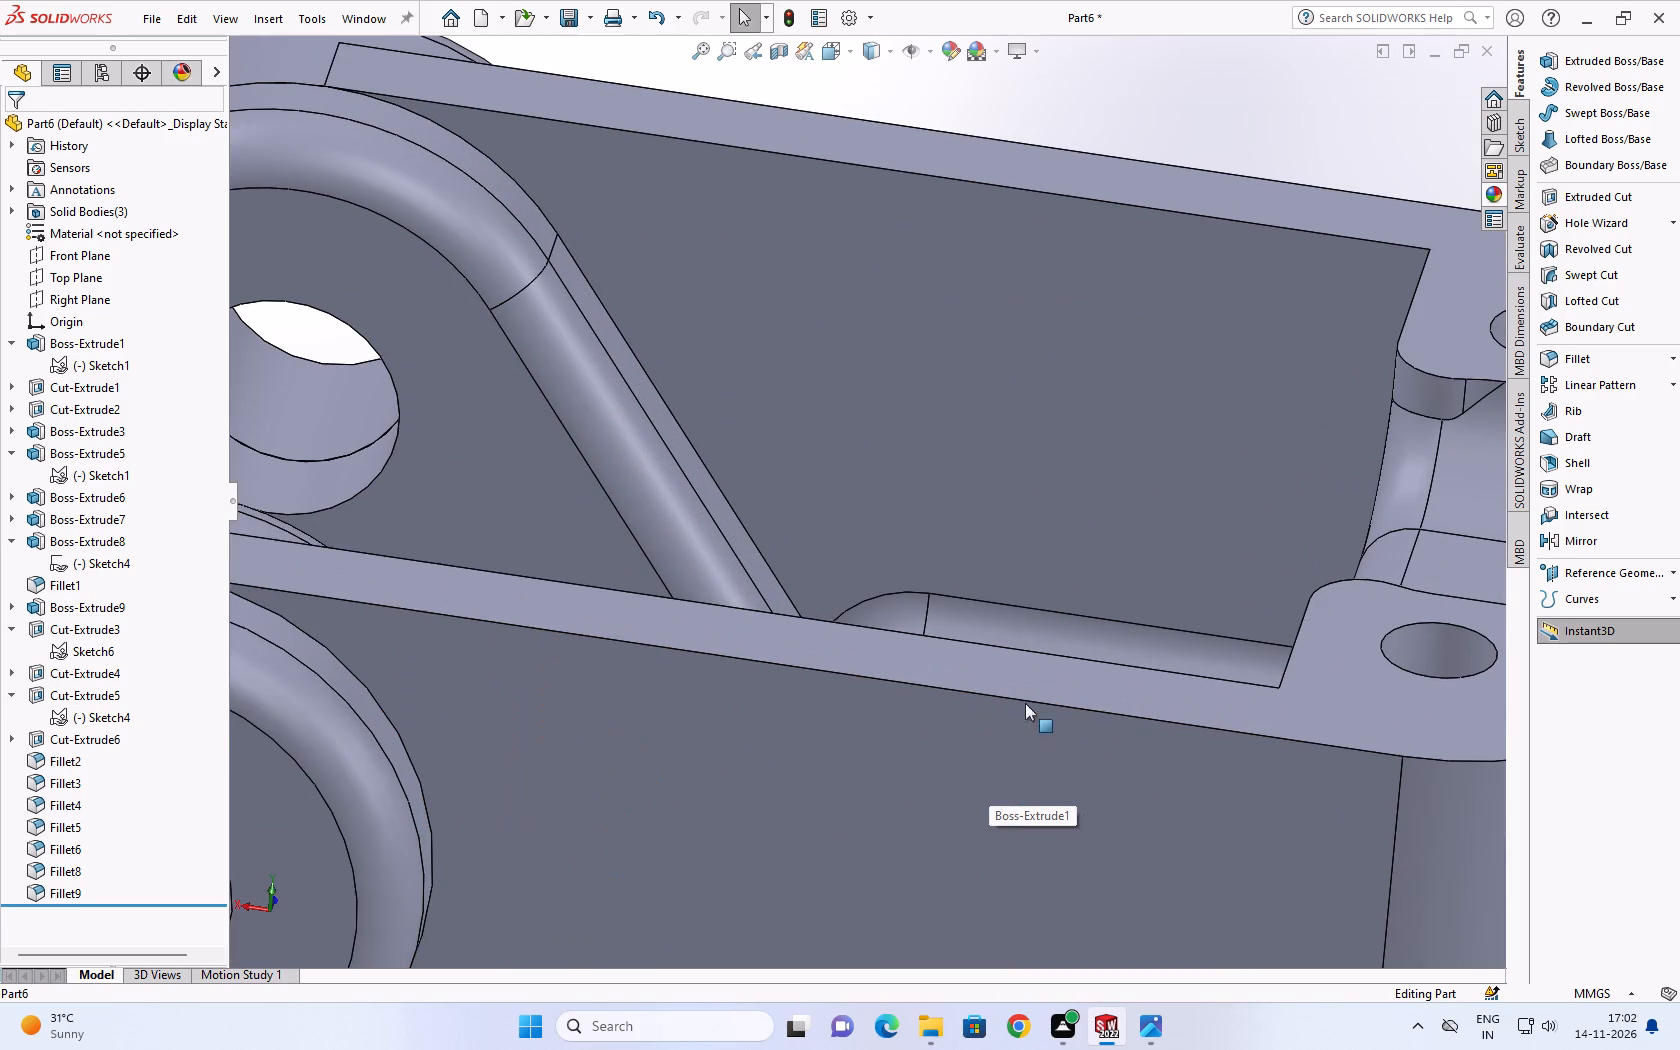
scroll(883, 671, "up", 2)
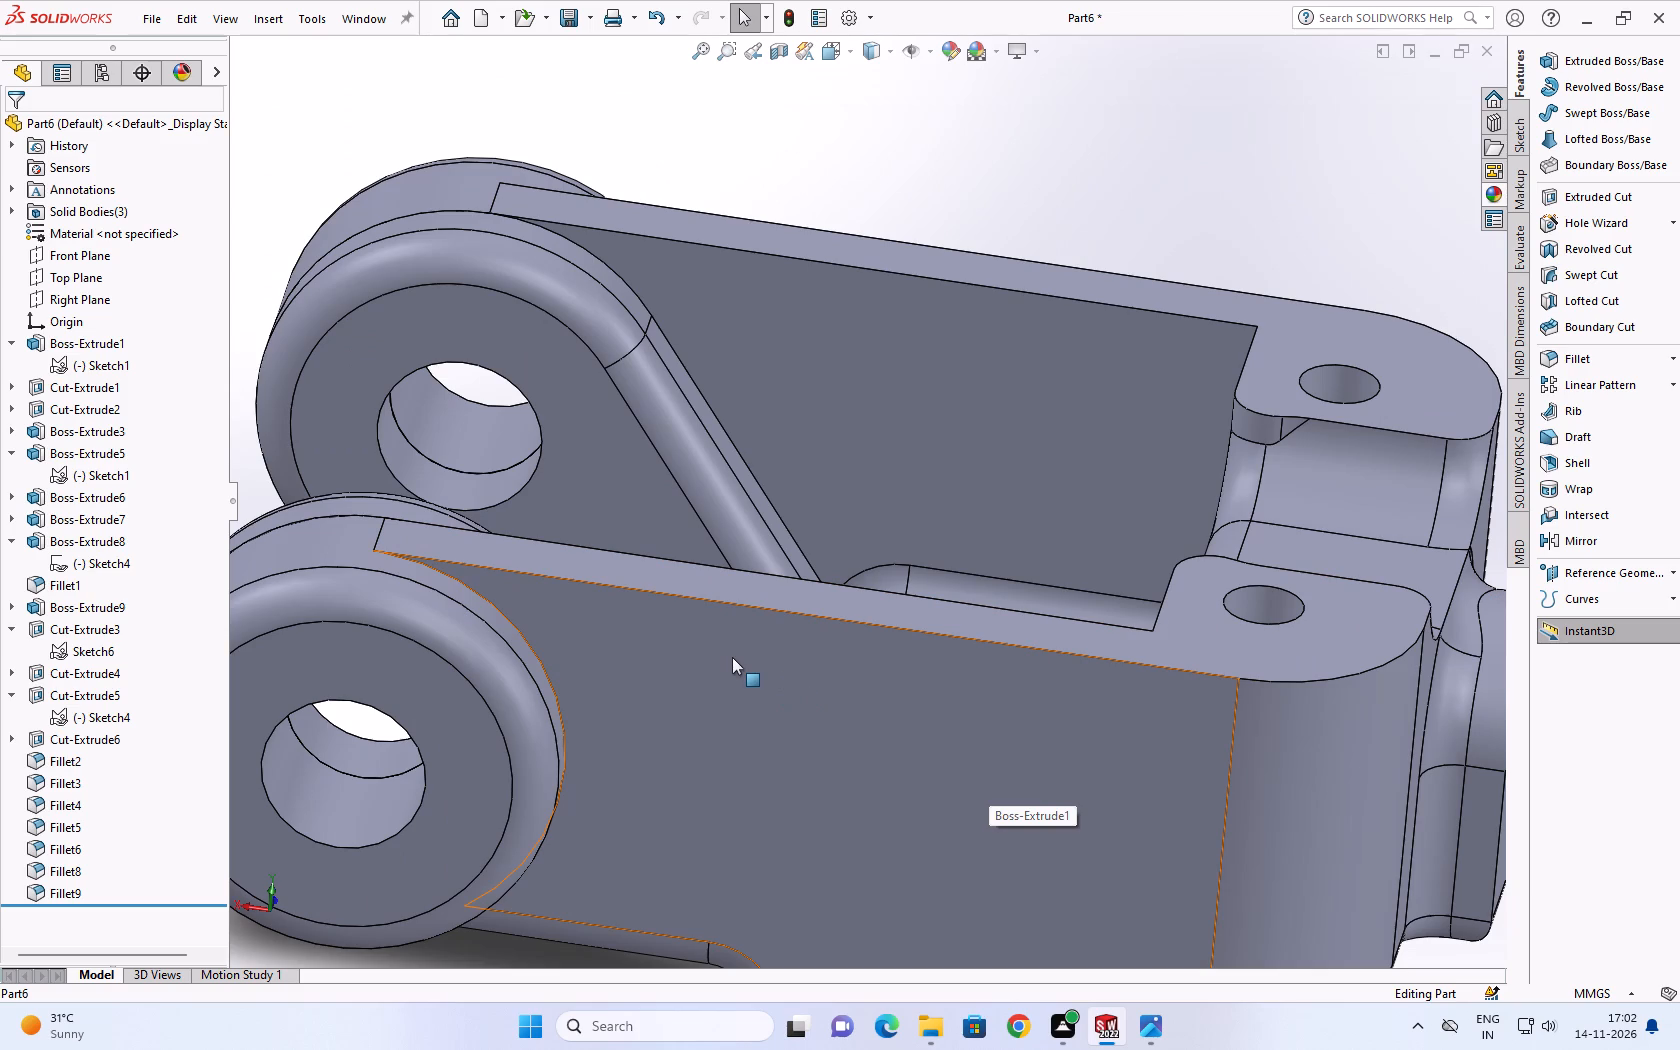
scroll(670, 369, "up", 2)
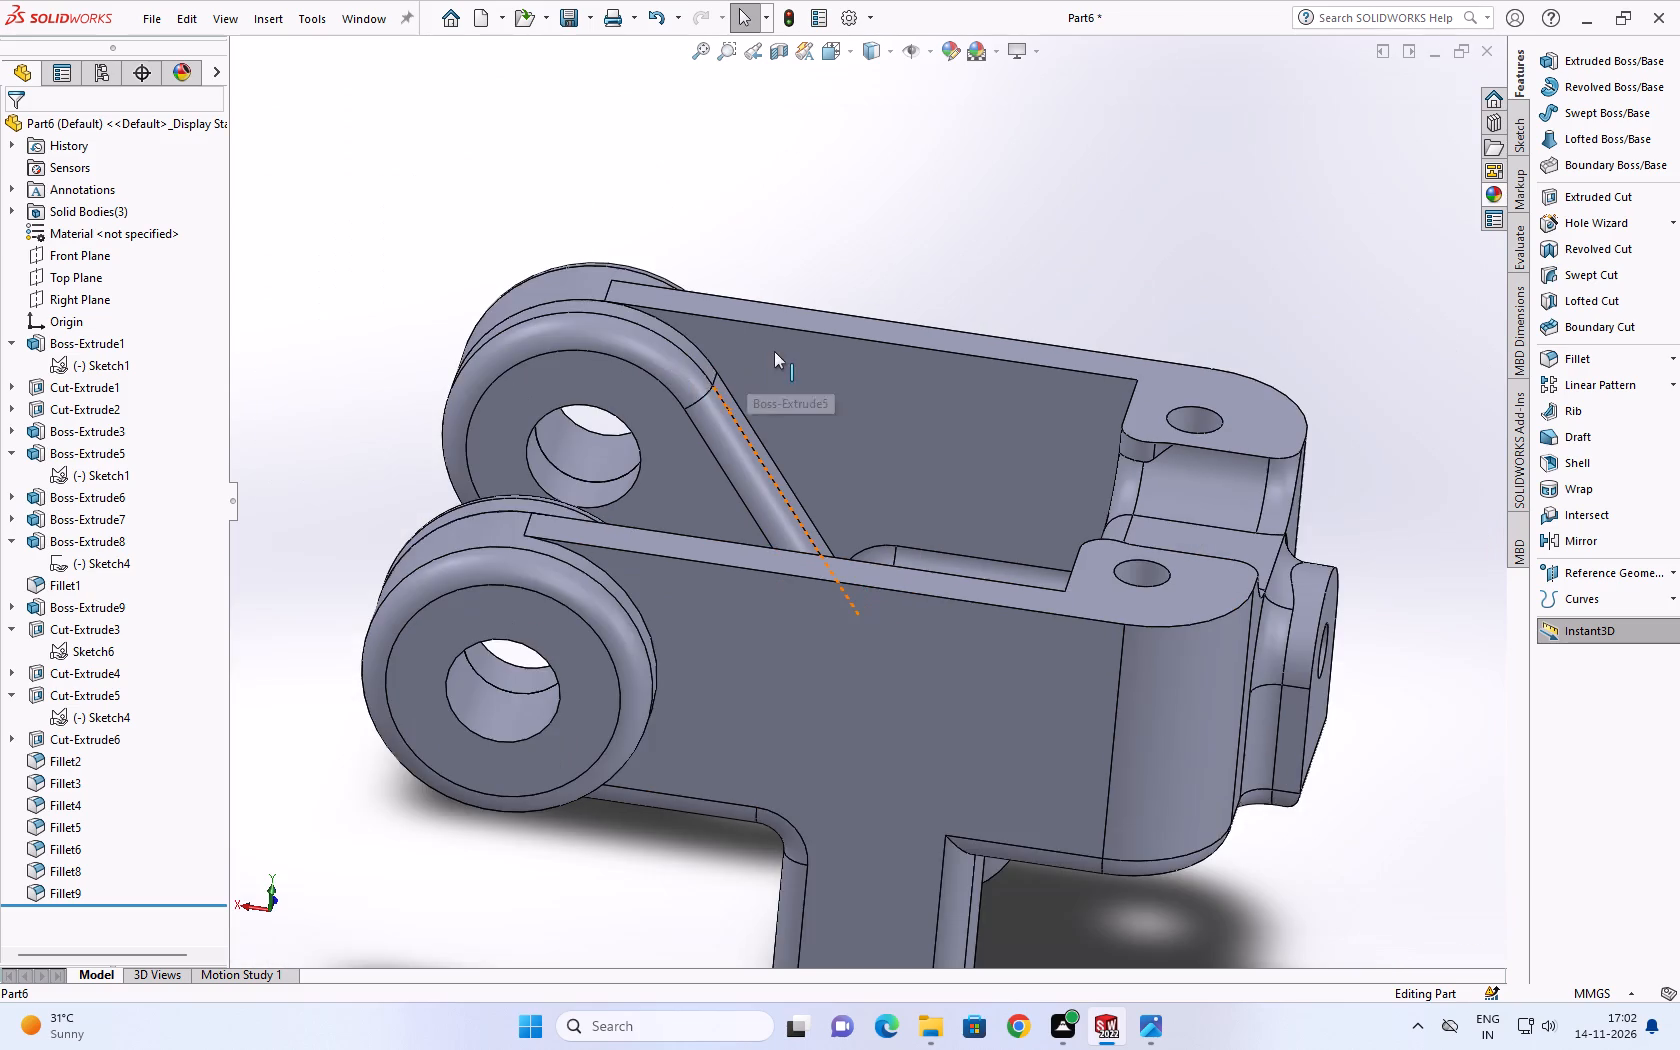
scroll(776, 350, "down", 2)
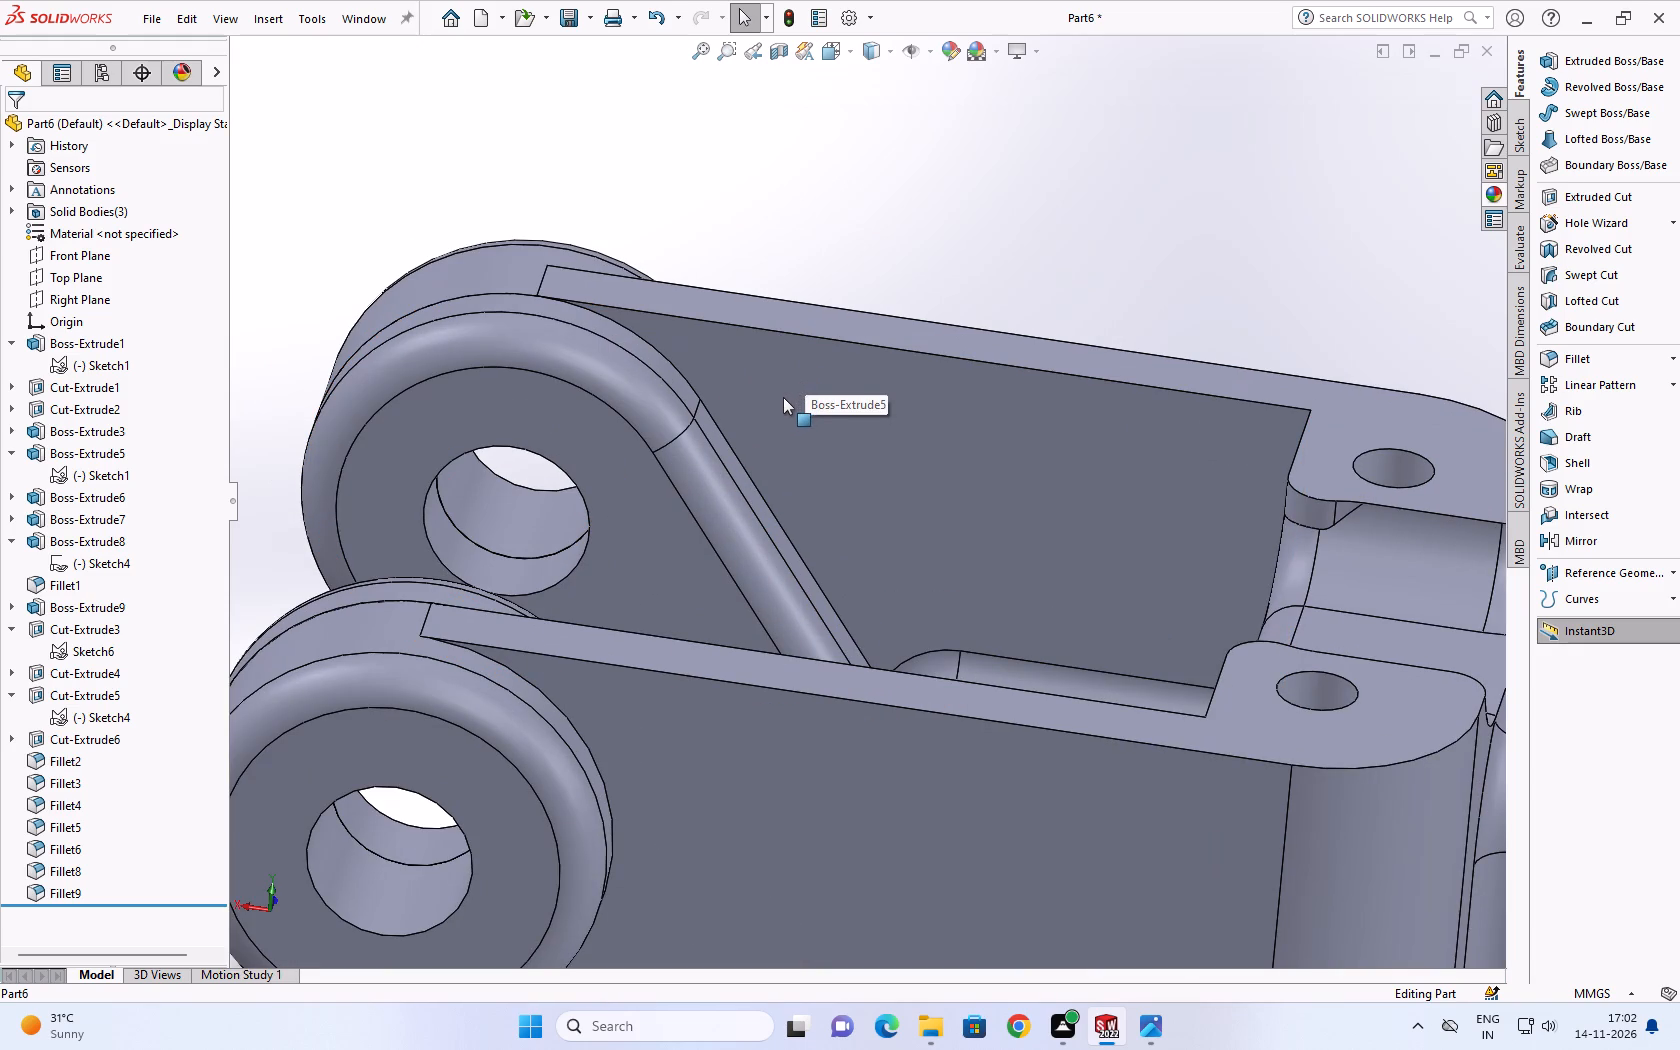
scroll(699, 386, "up", 2)
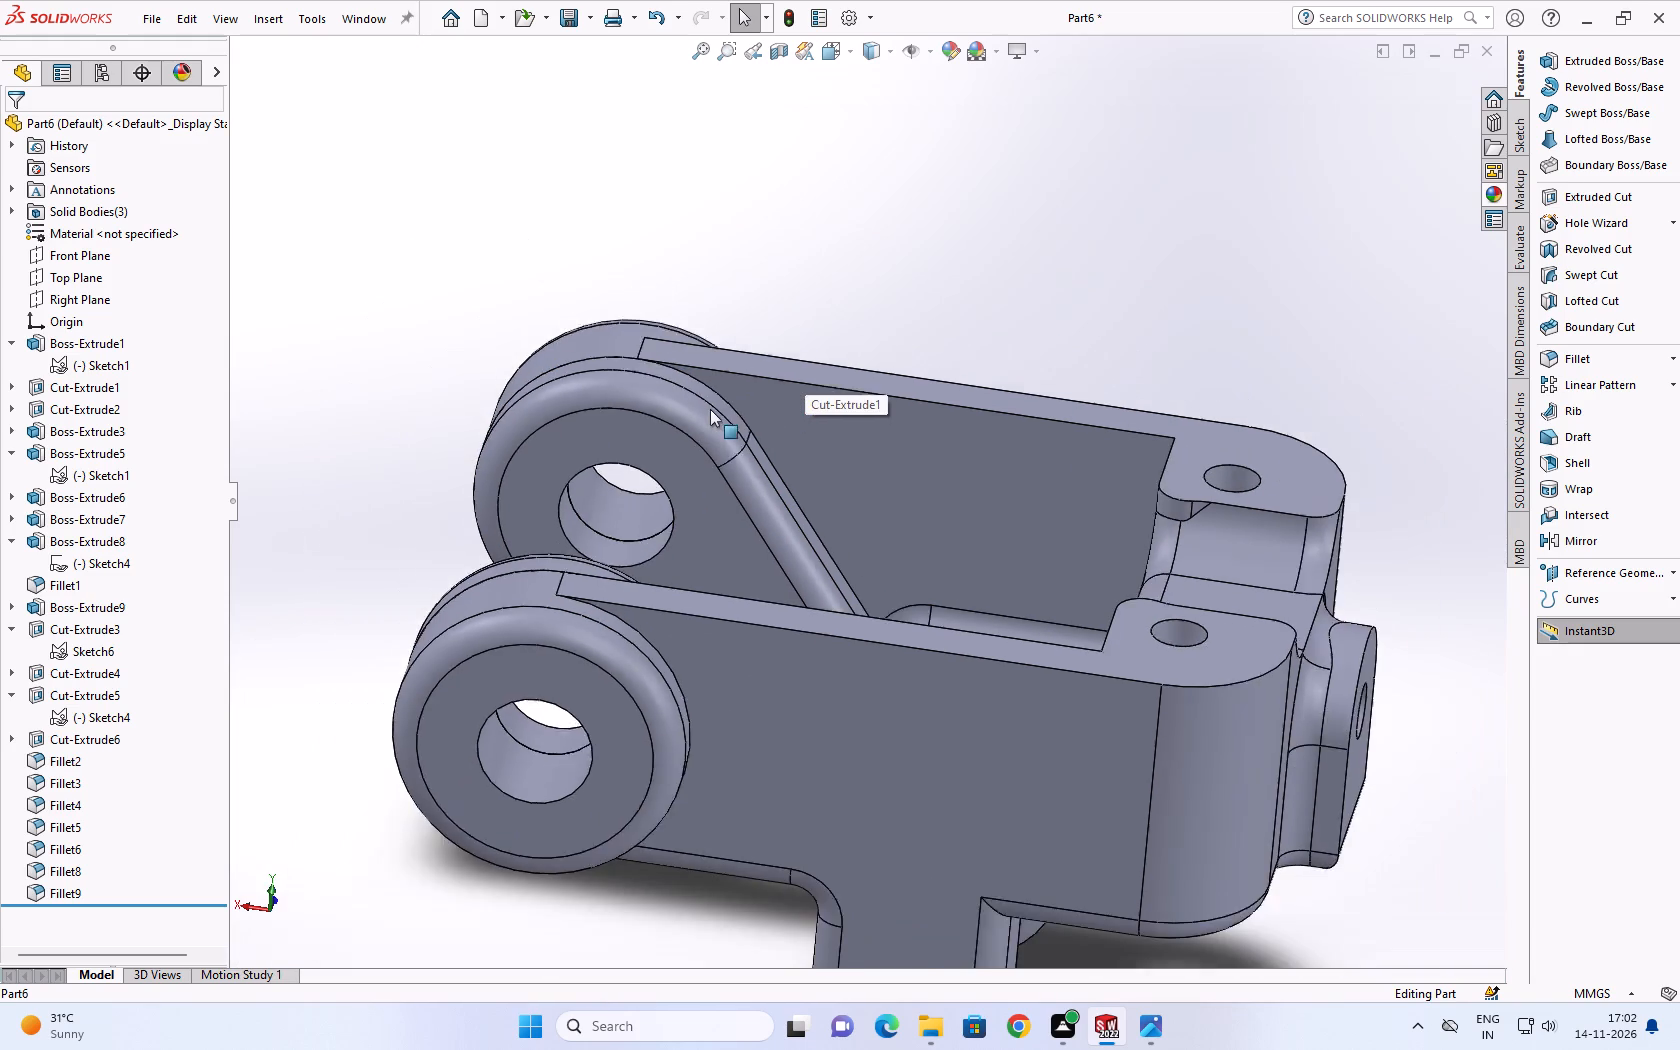
scroll(710, 409, "up", 2)
Examine the fork arms, arm-end bosses and lower lugs from the opposite side of the part.
middle_click_drag(745, 422, 729, 453)
scroll(669, 328, "down", 1)
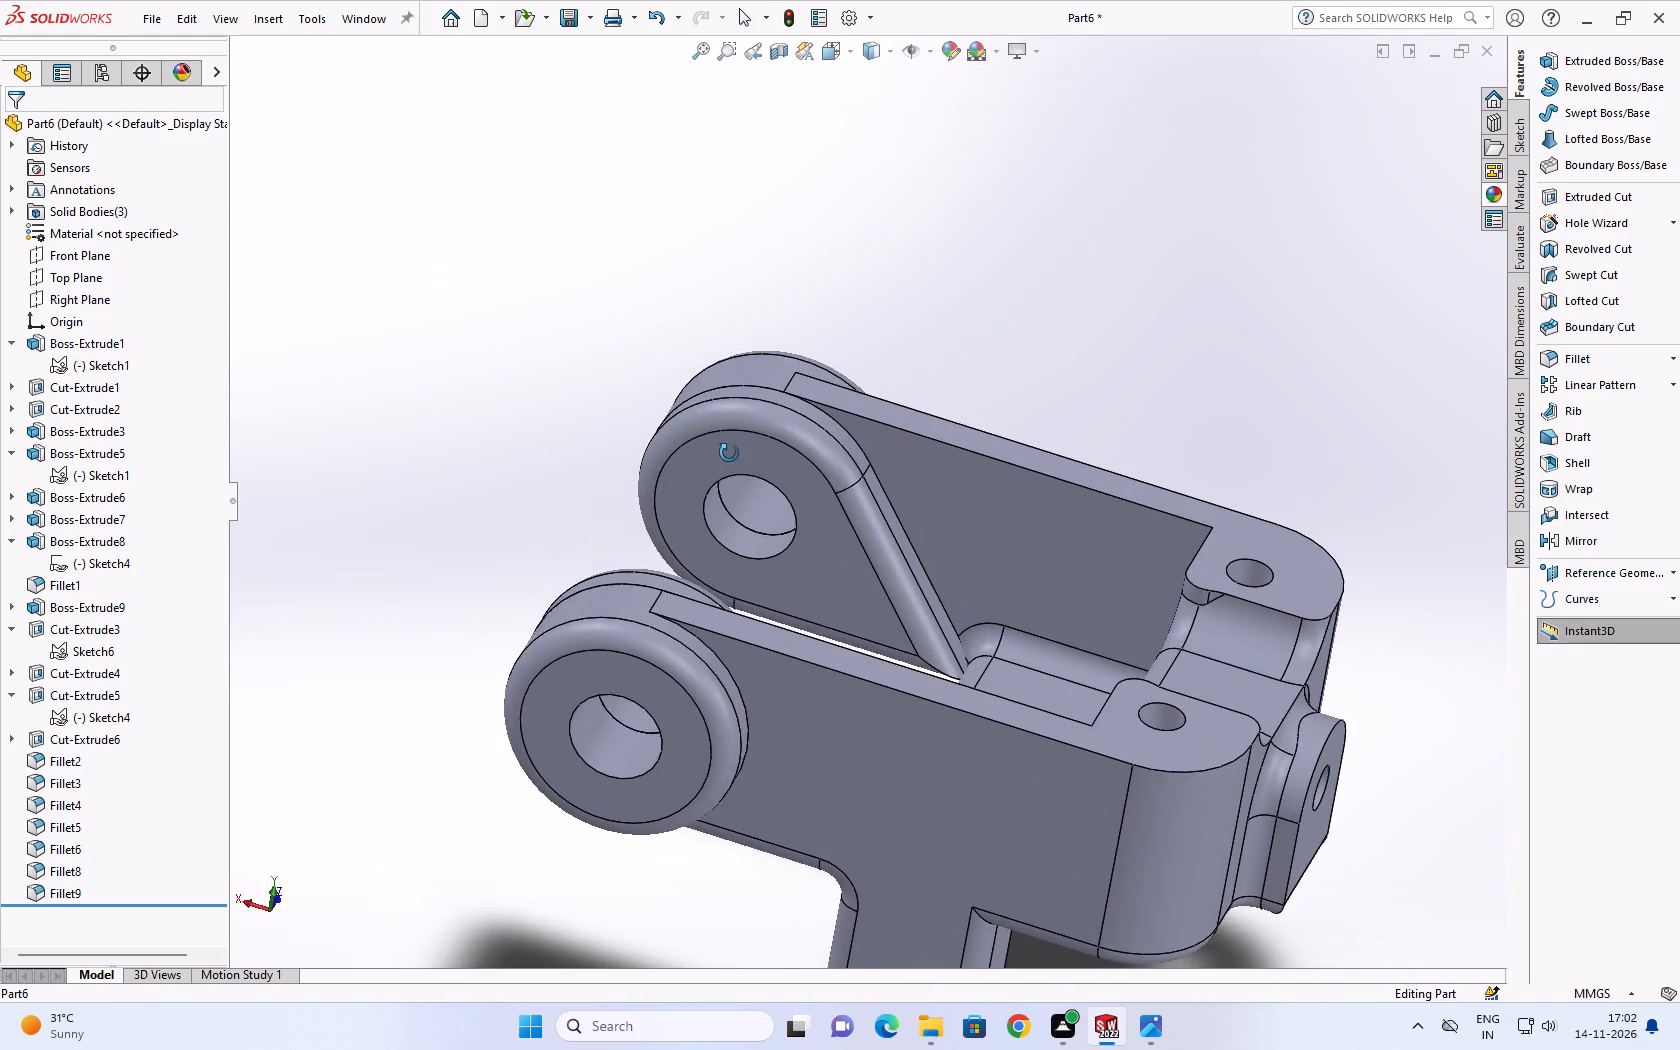
middle_click_drag(729, 453, 1188, 737)
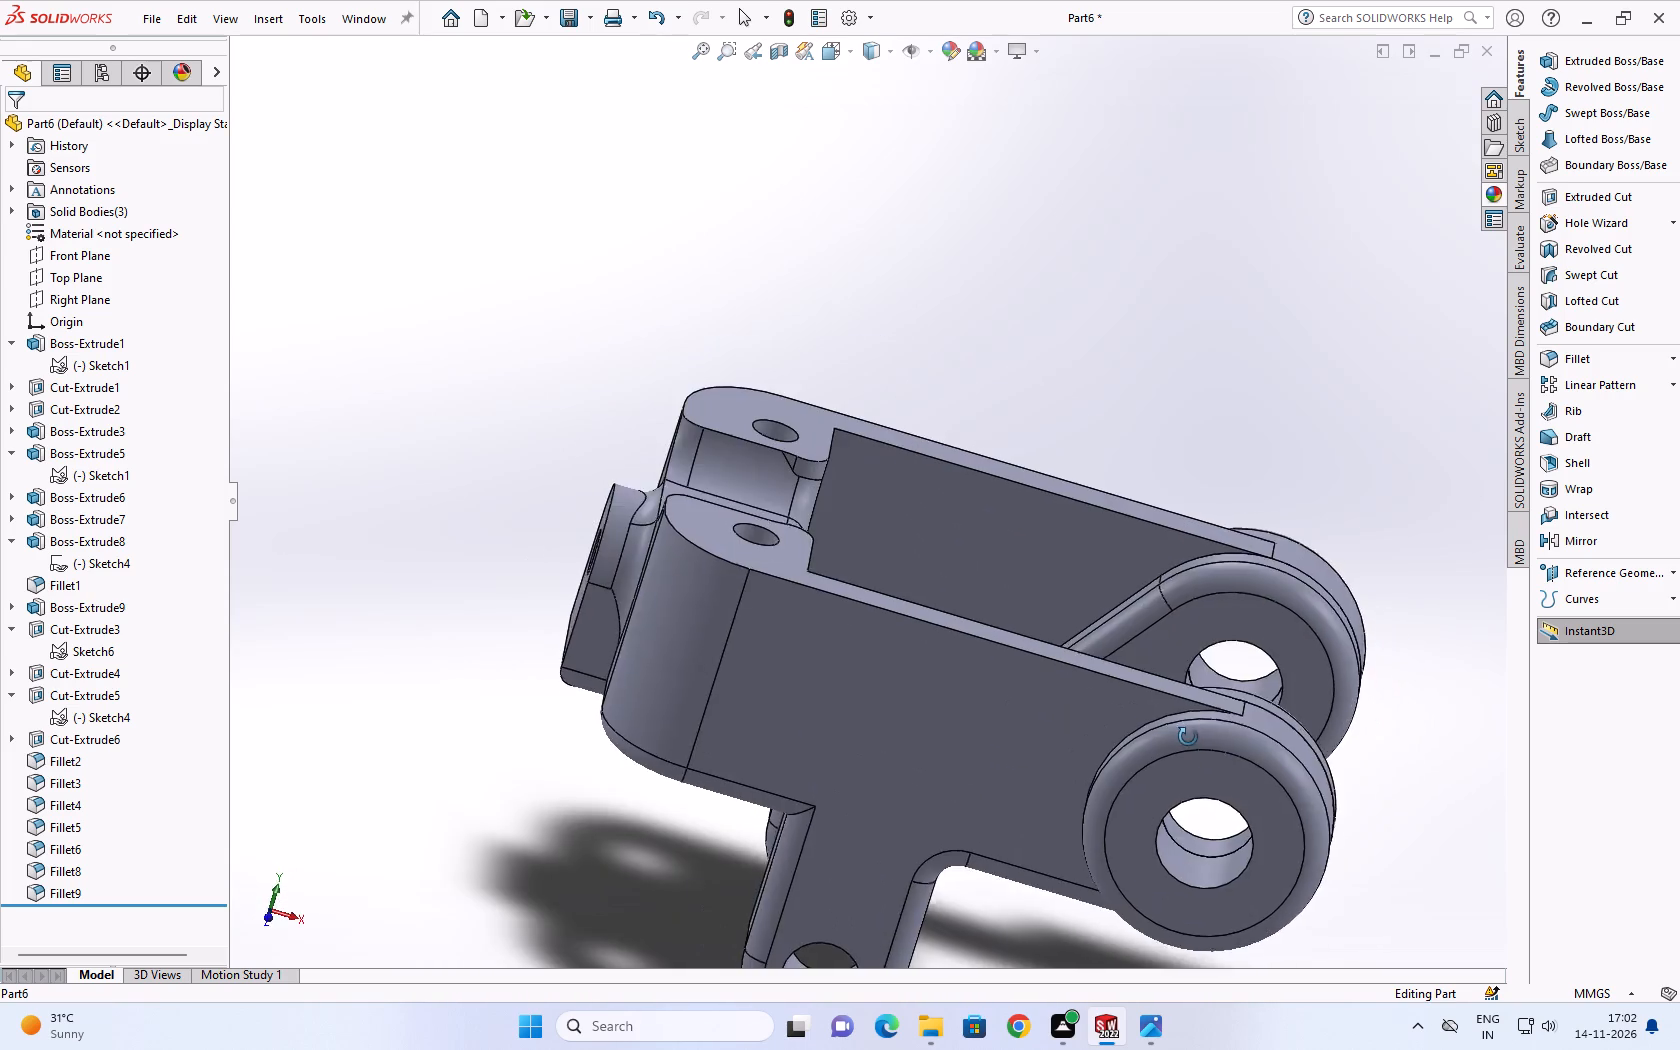
middle_click_drag(1188, 737, 1143, 830)
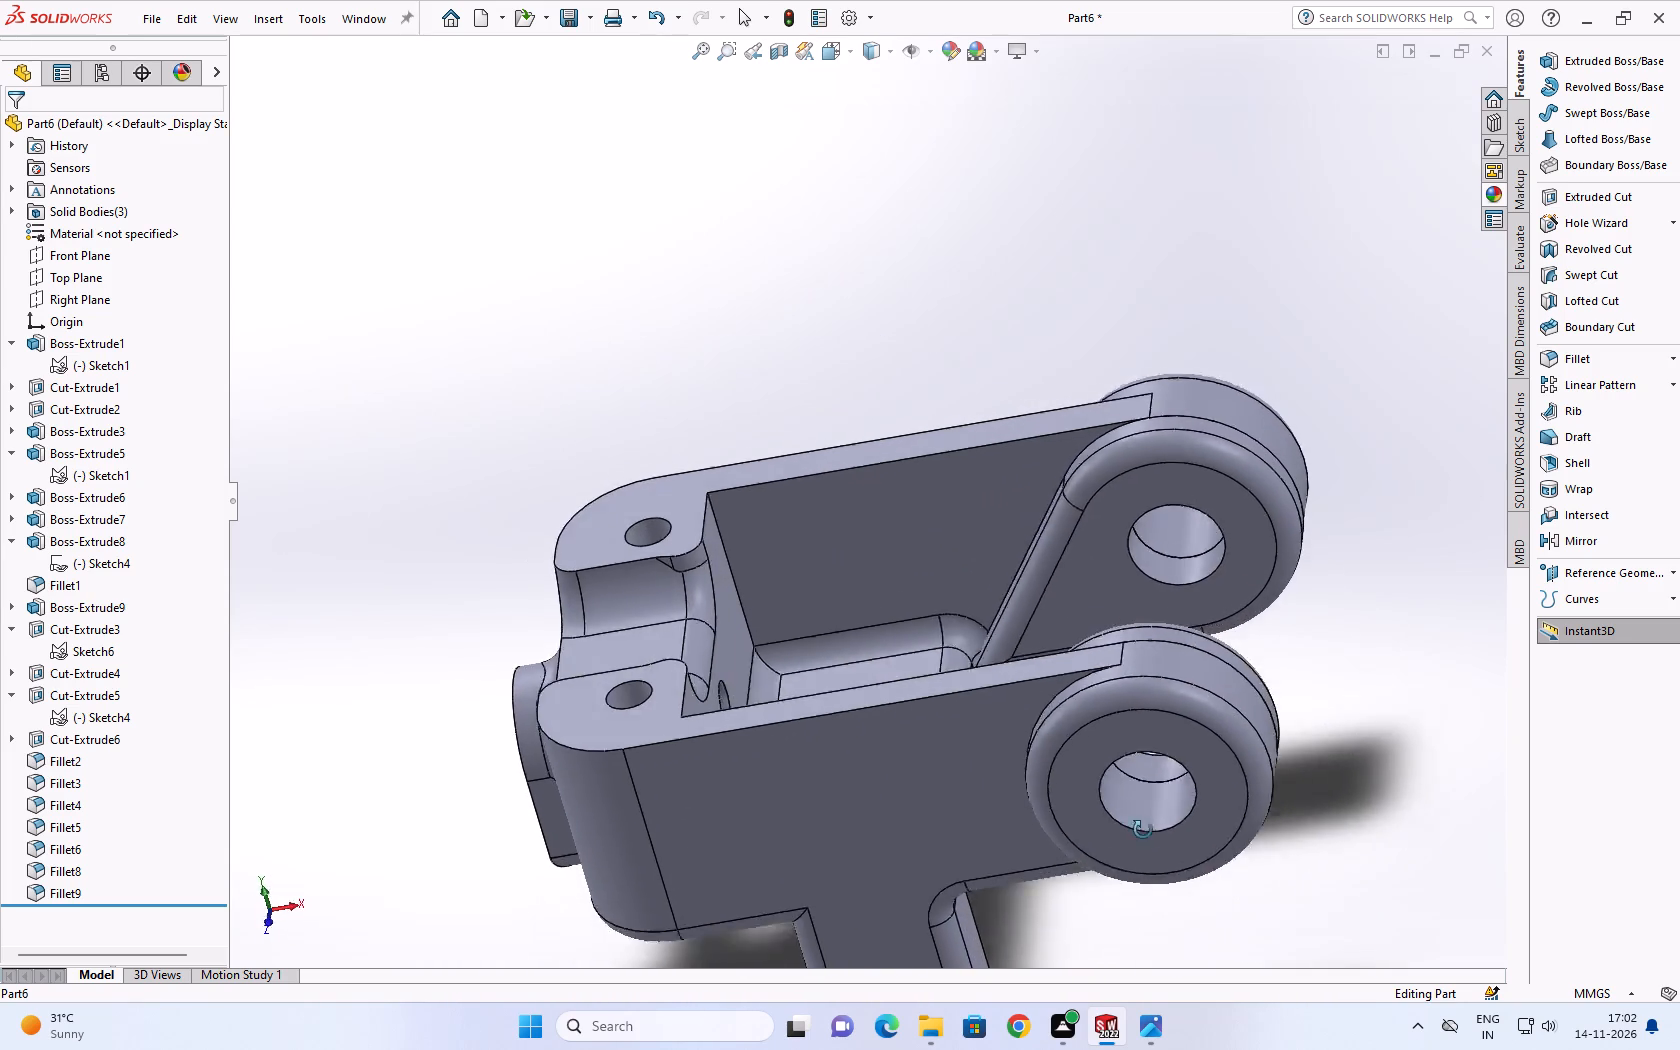
middle_click_drag(1143, 830, 1137, 771)
scroll(1137, 771, "up", 2)
scroll(1121, 770, "down", 2)
scroll(1025, 679, "down", 1)
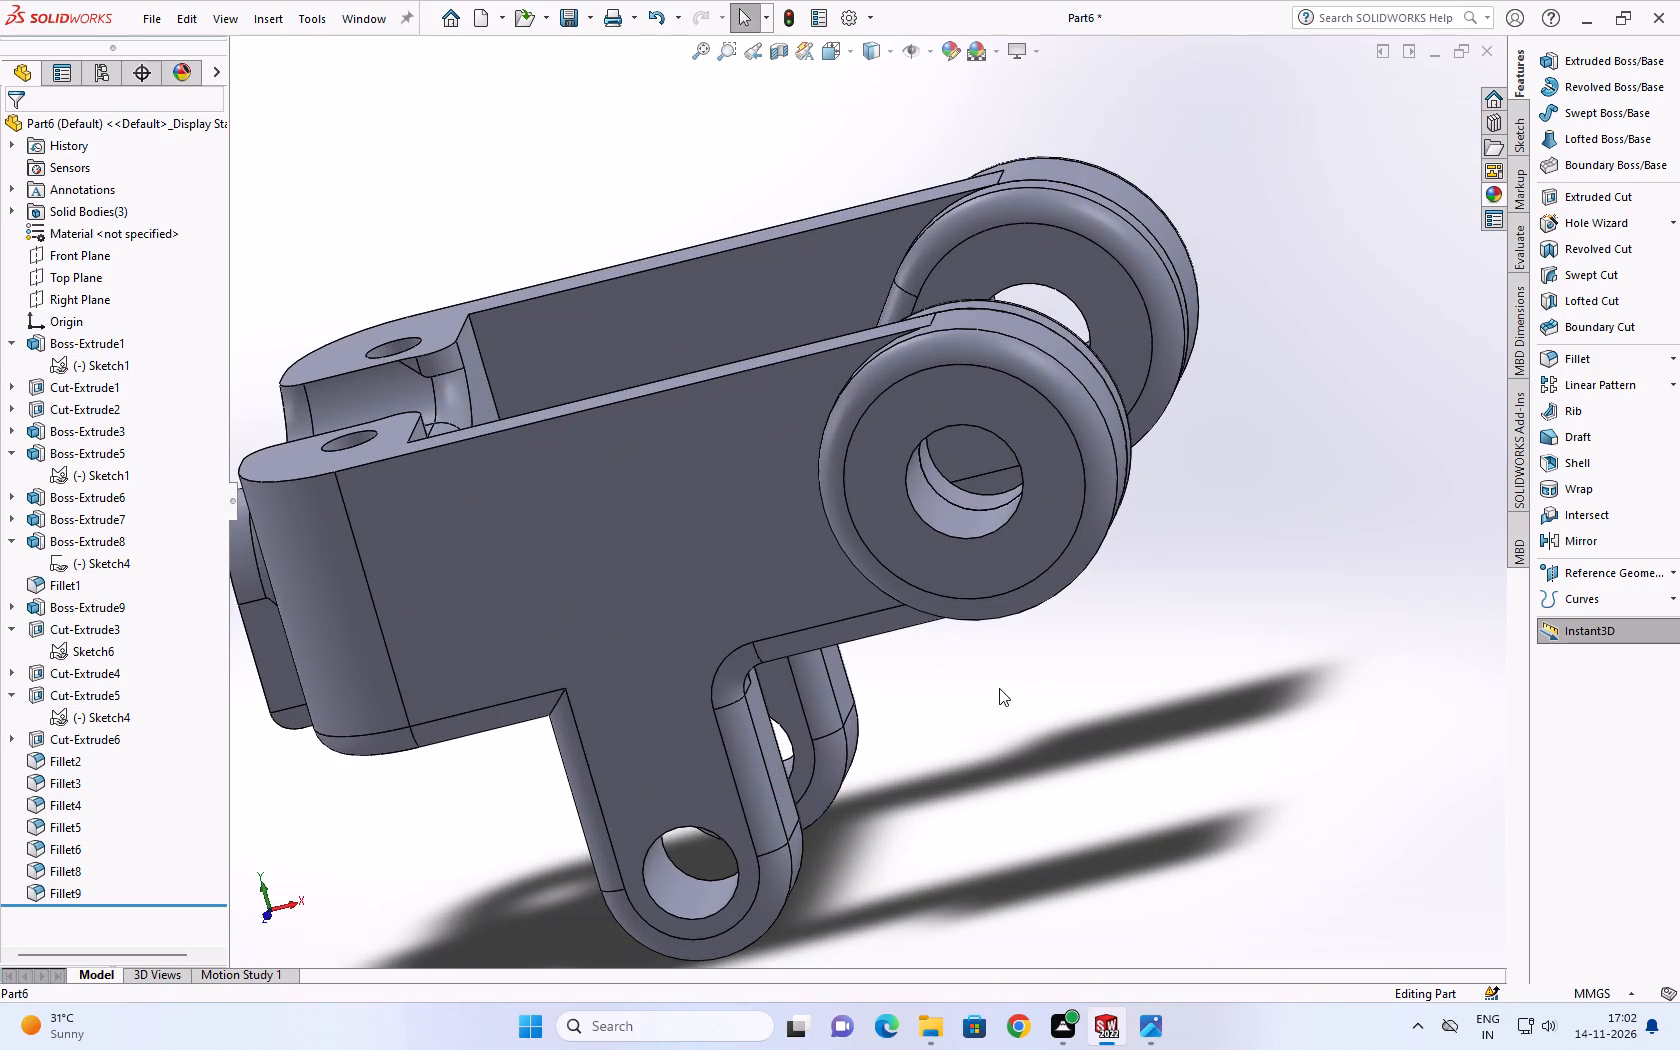
scroll(580, 15, "up", 1)
scroll(738, 174, "down", 1)
scroll(757, 293, "up", 2)
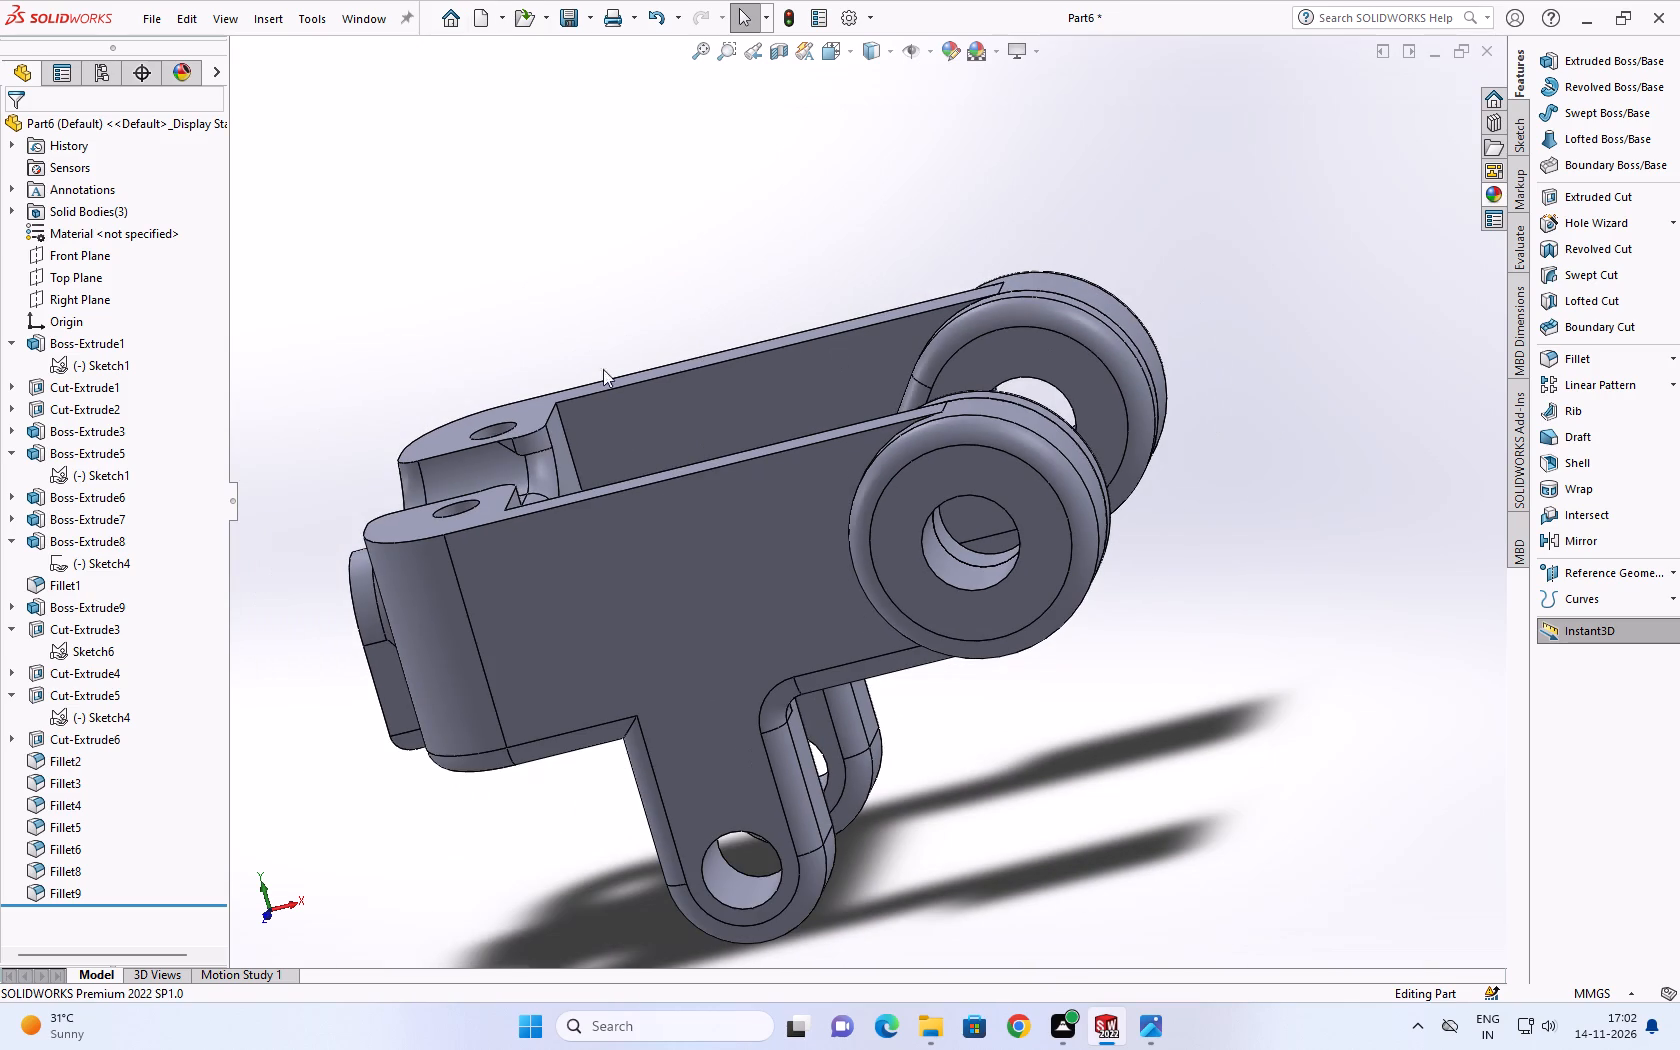
Check the flat top faces of both fork arms by selecting each one and clearing the selection.
left_click(523, 409)
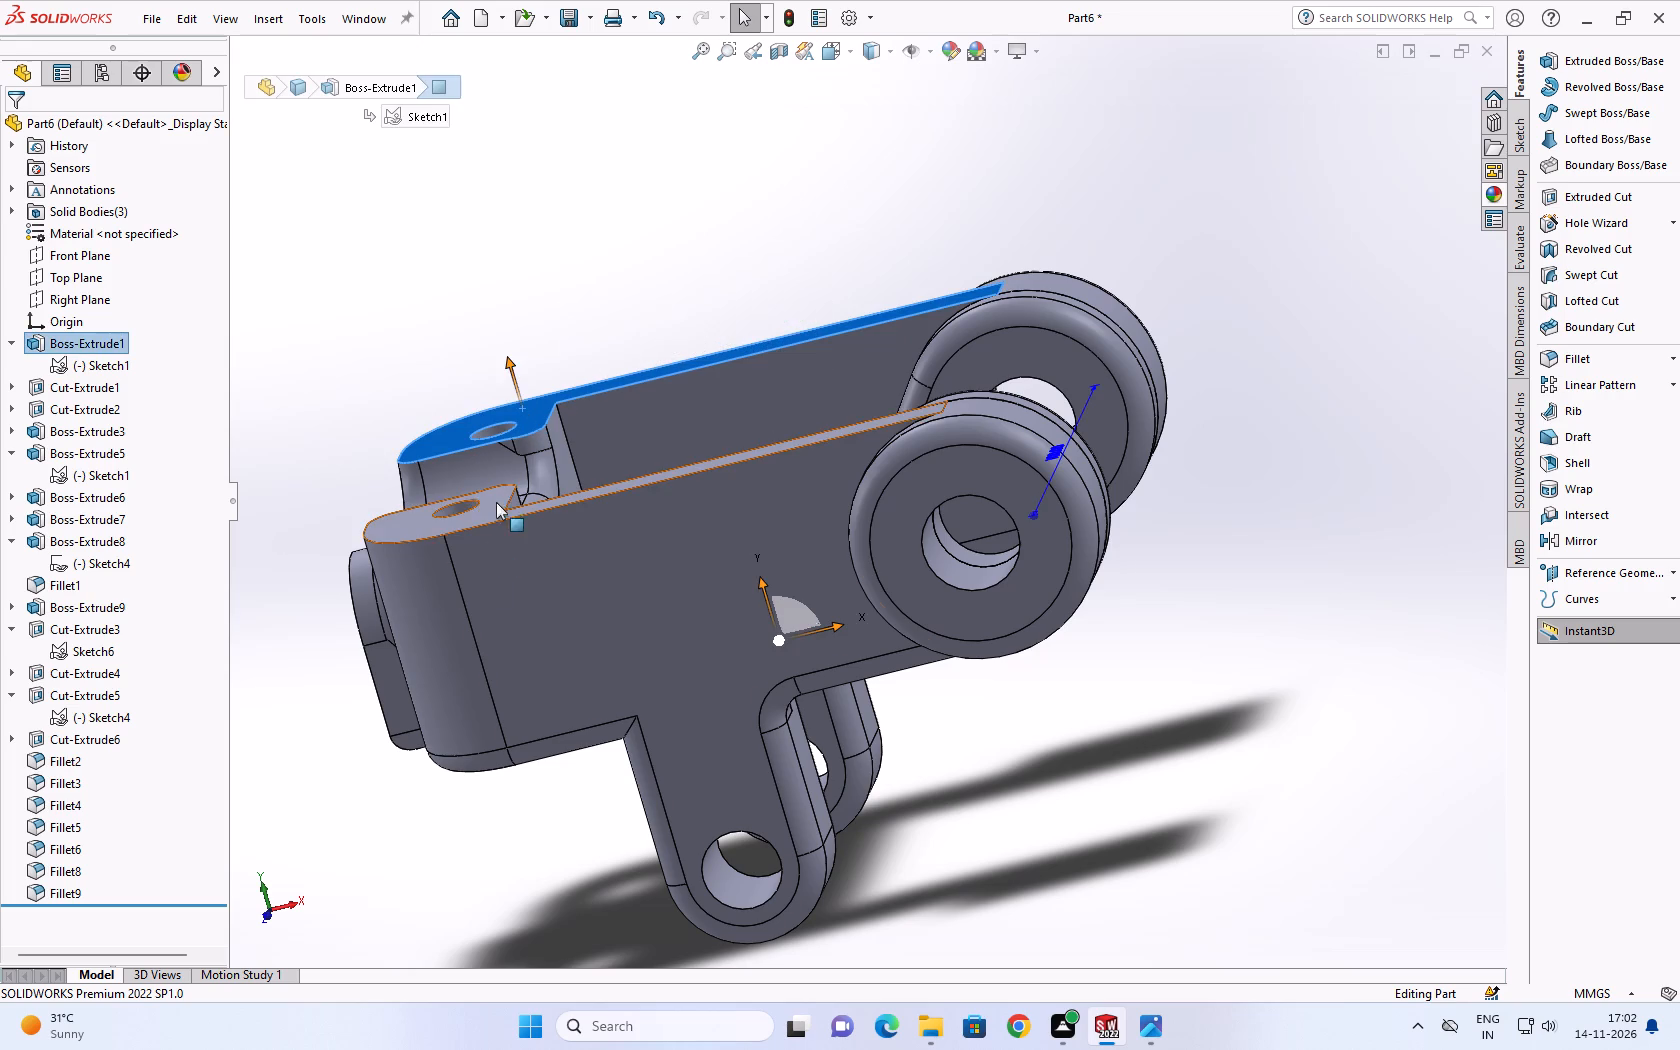
left_click(423, 521)
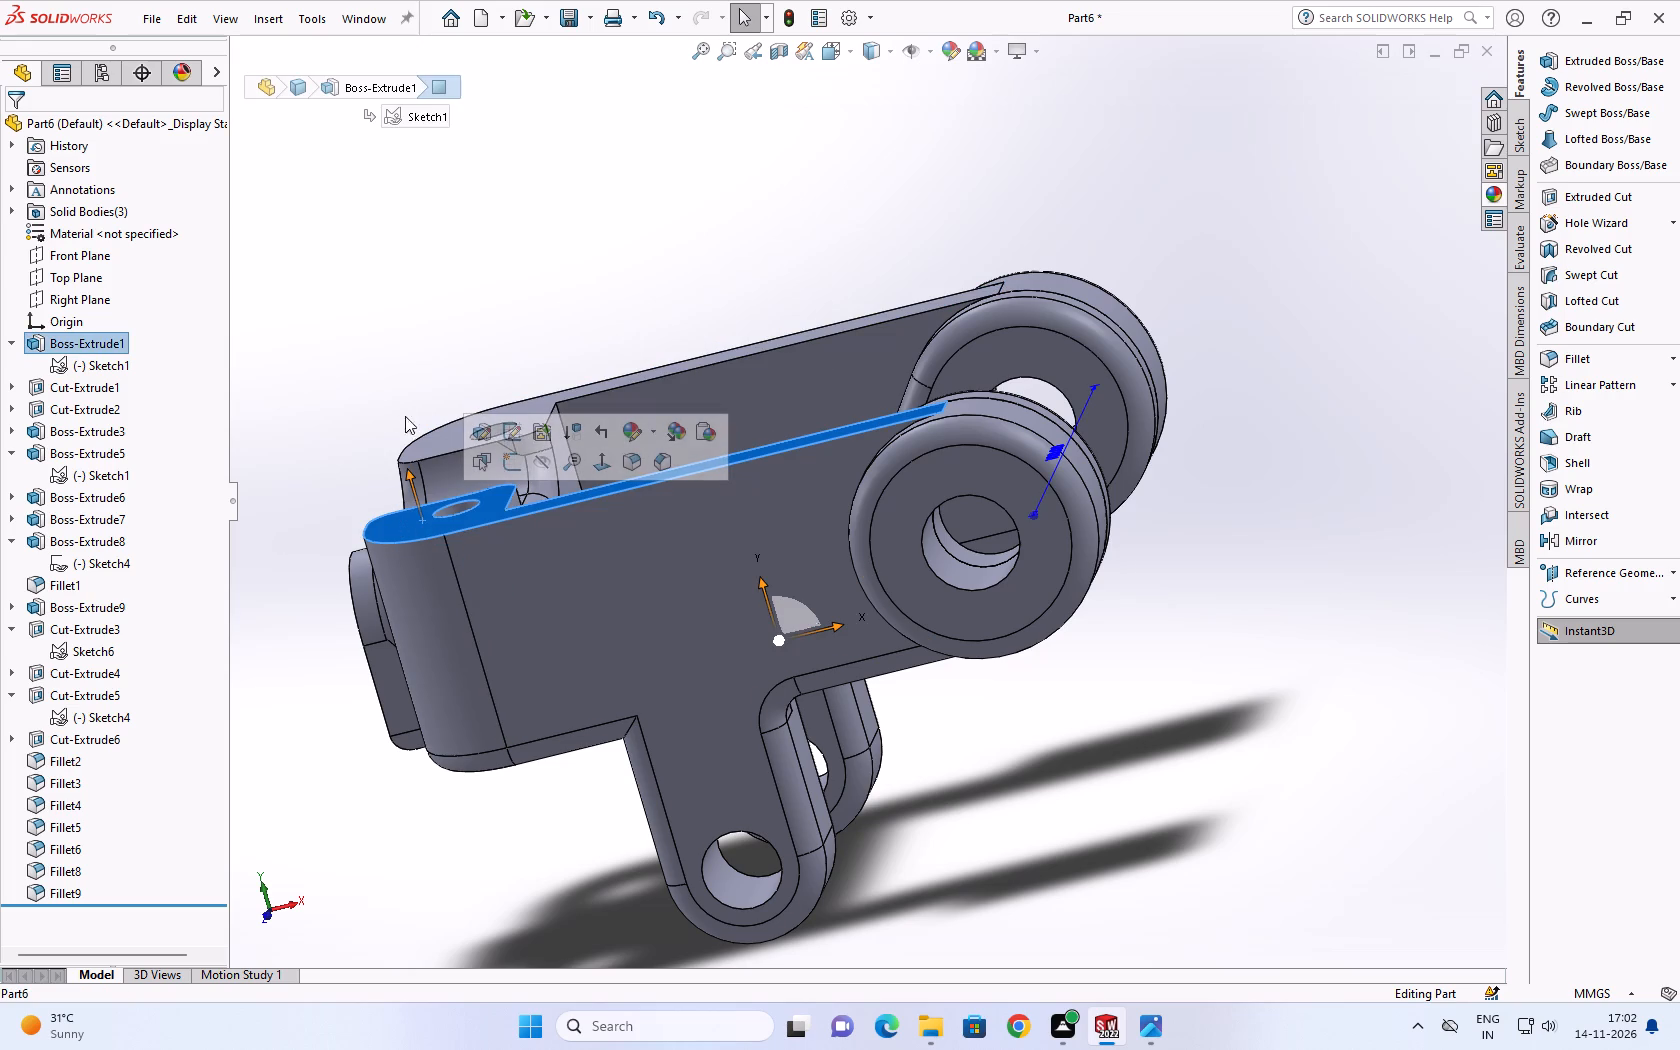
left_click(434, 441)
left_click(362, 382)
scroll(463, 571, "down", 2)
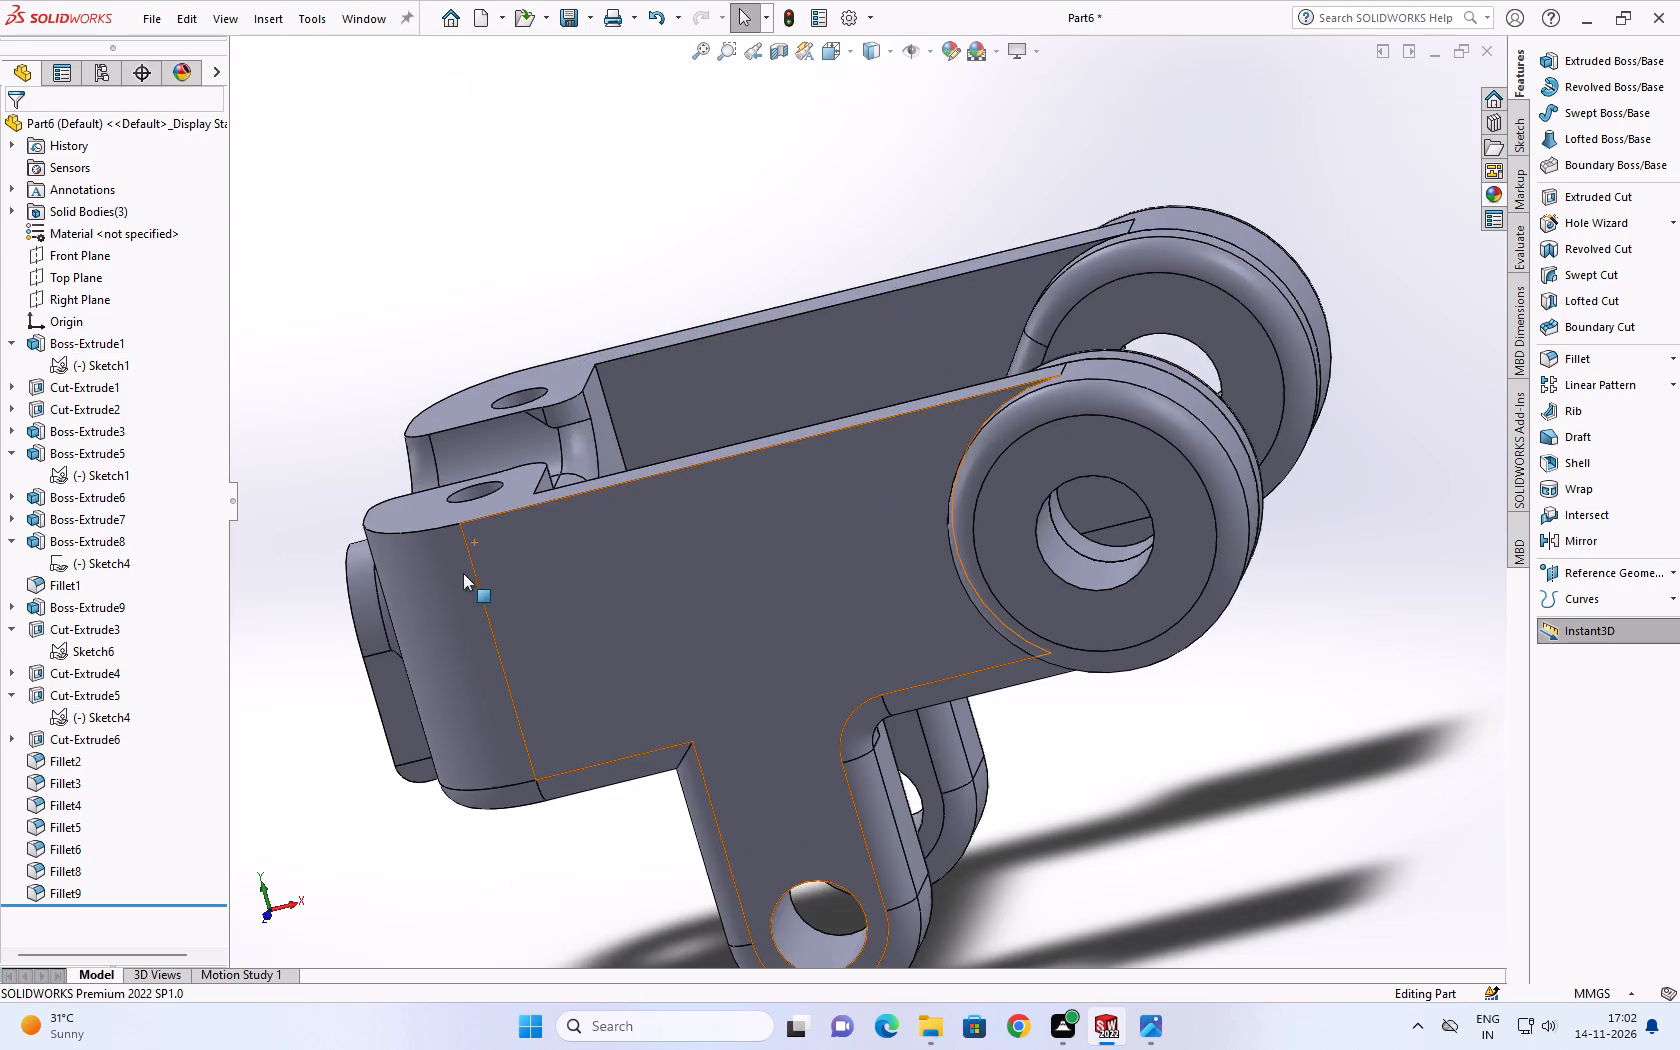
scroll(838, 531, "up", 3)
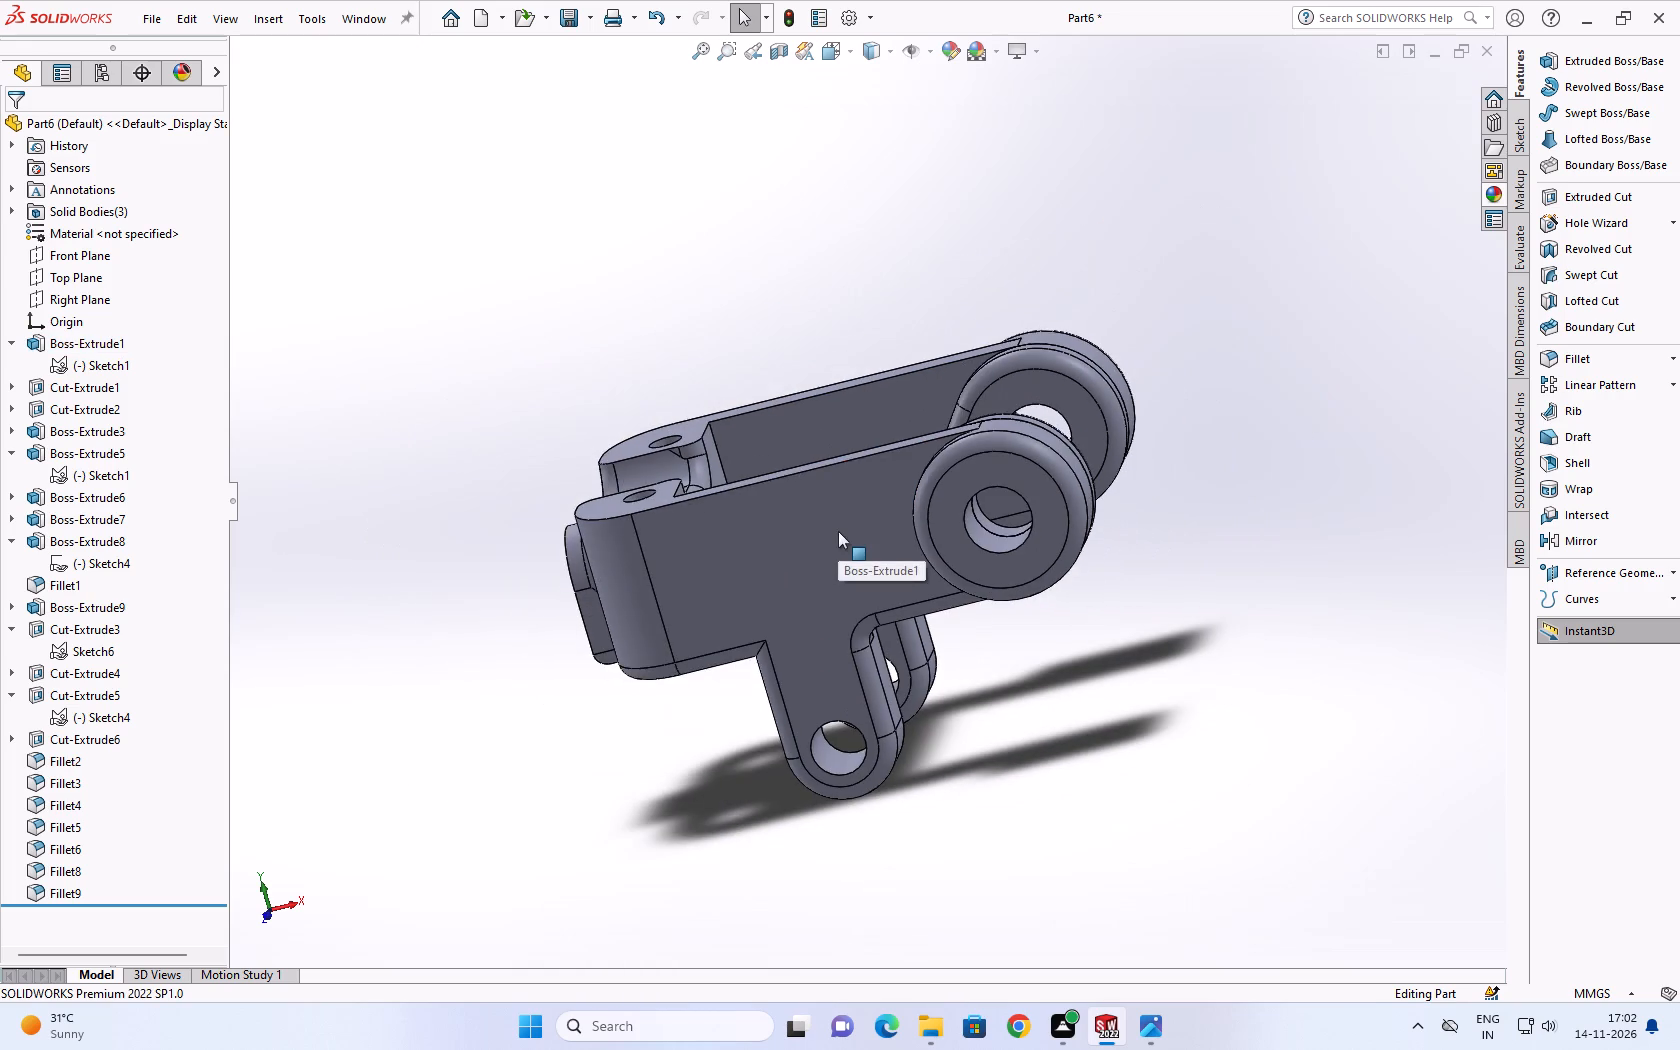
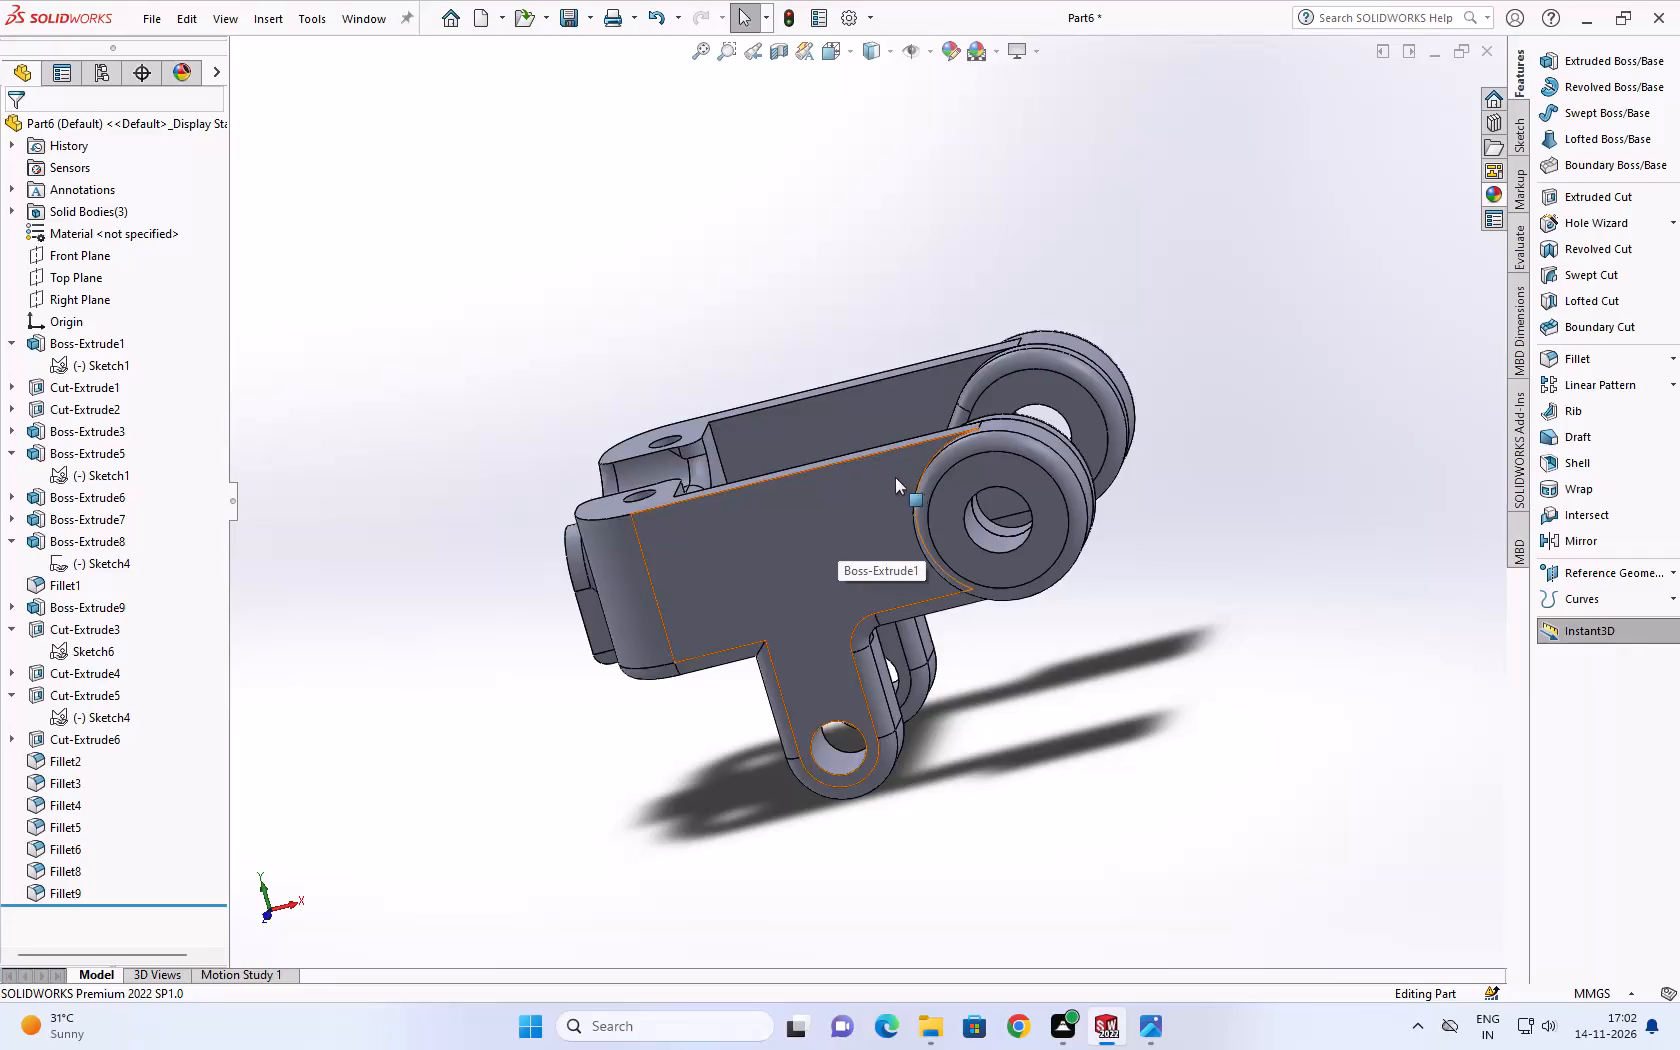
Examine the bracket's side arms, end bosses, lower lugs and inner pocket from several angles.
scroll(896, 486, "down", 1)
left_click(571, 320)
scroll(644, 406, "down", 1)
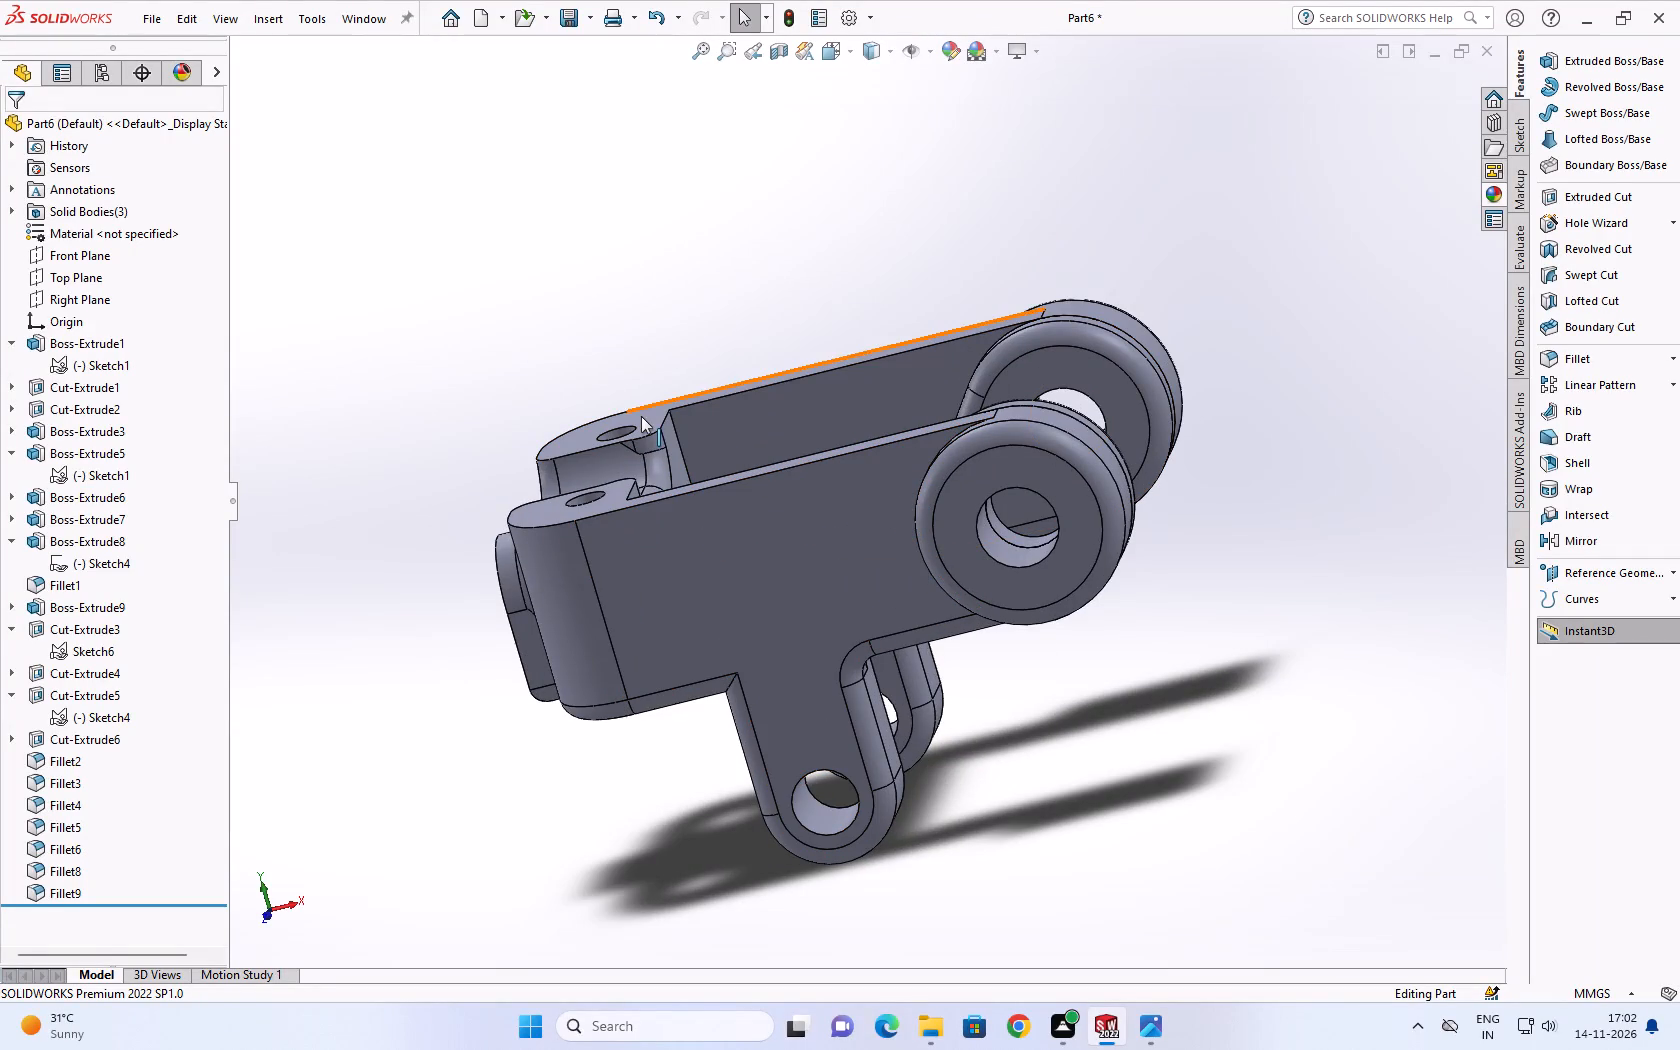
scroll(783, 443, "down", 2)
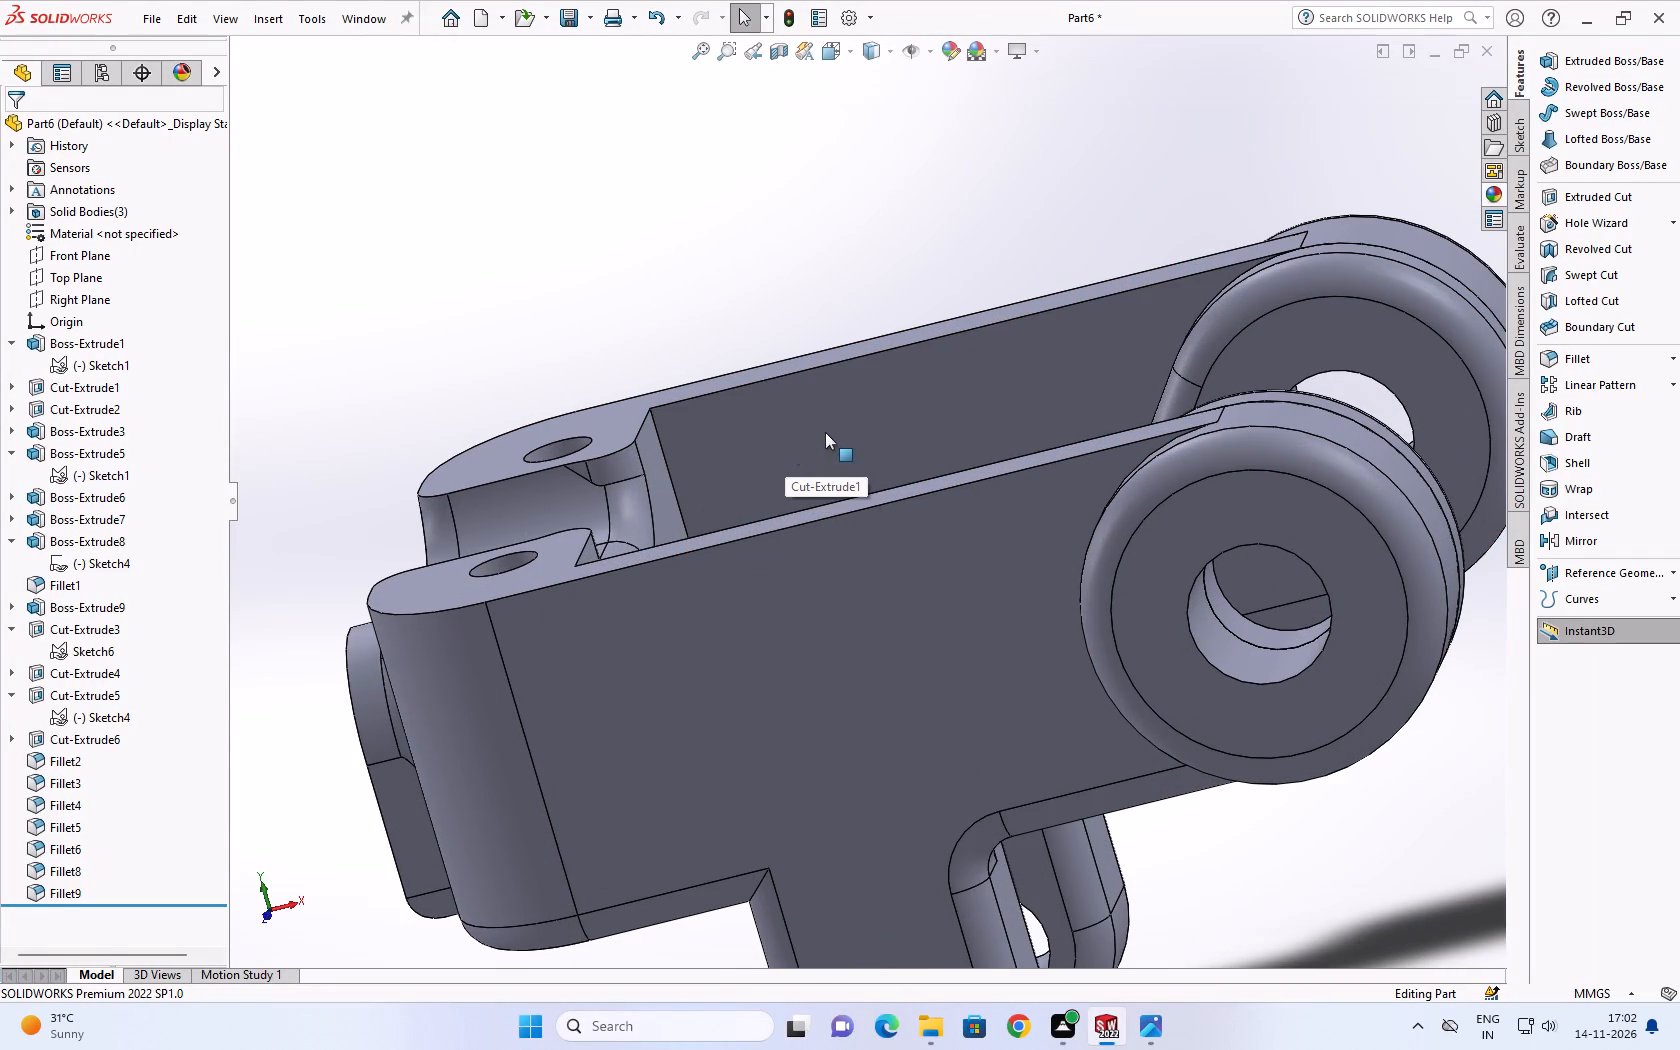
left_click(825, 432)
left_click(771, 589)
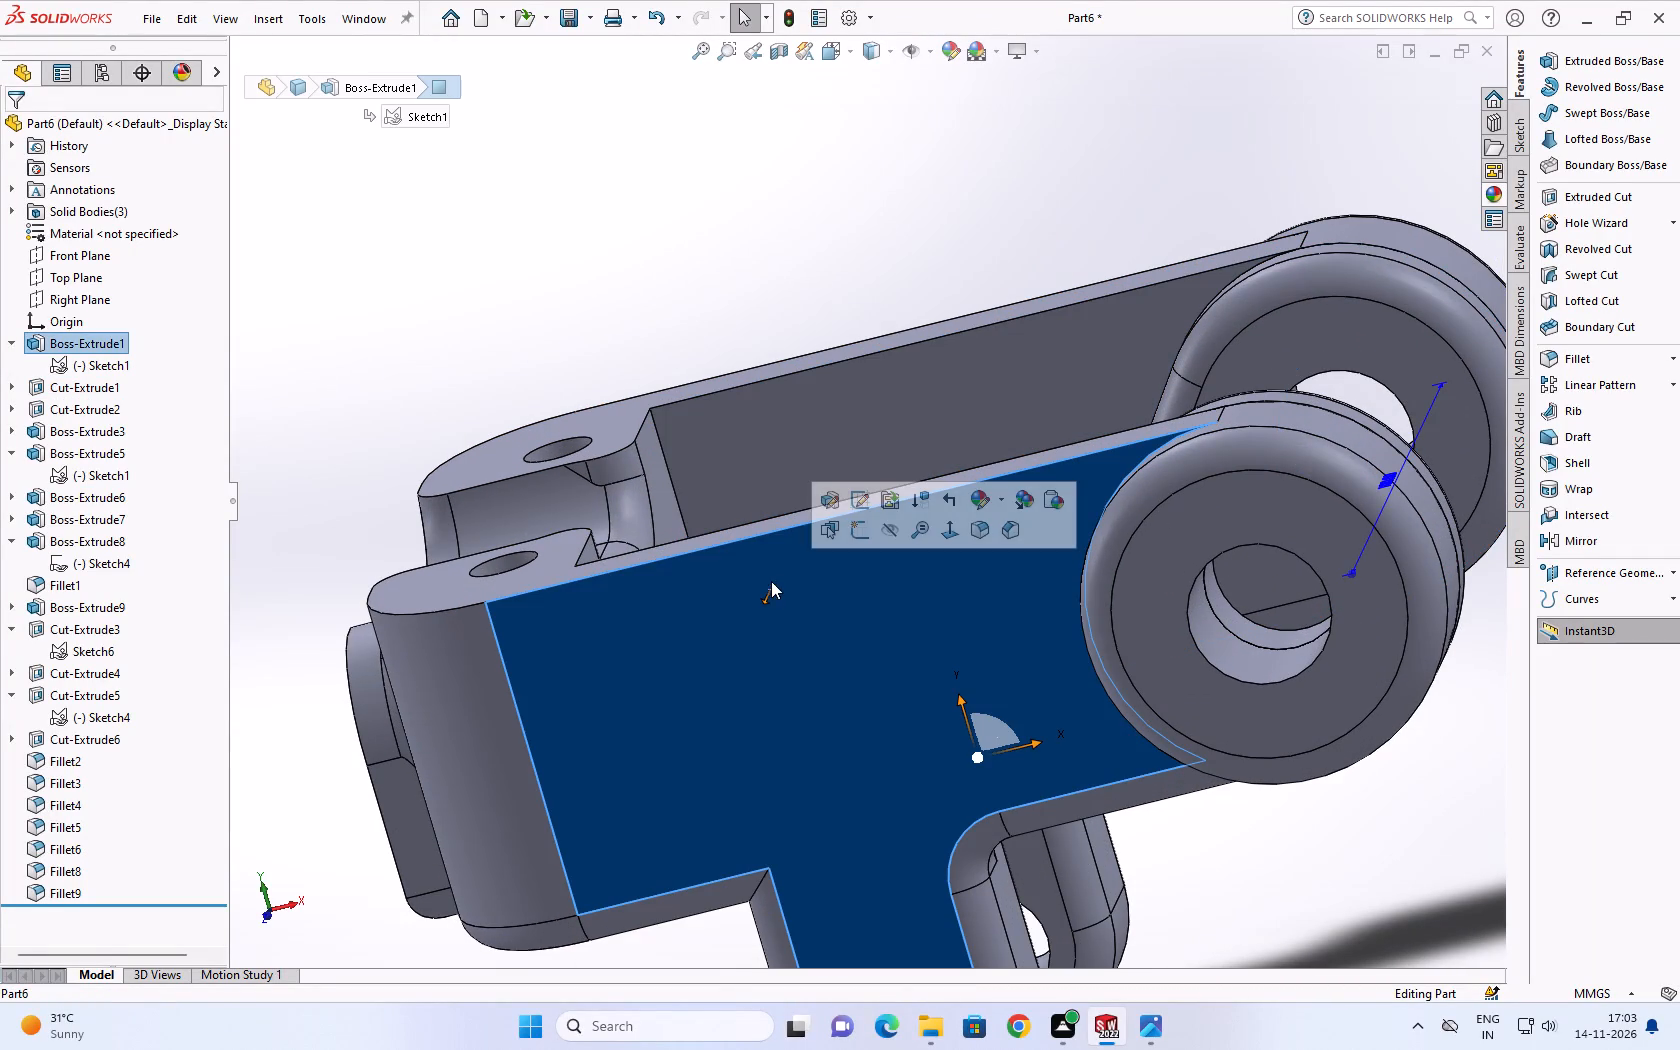
left_click(698, 274)
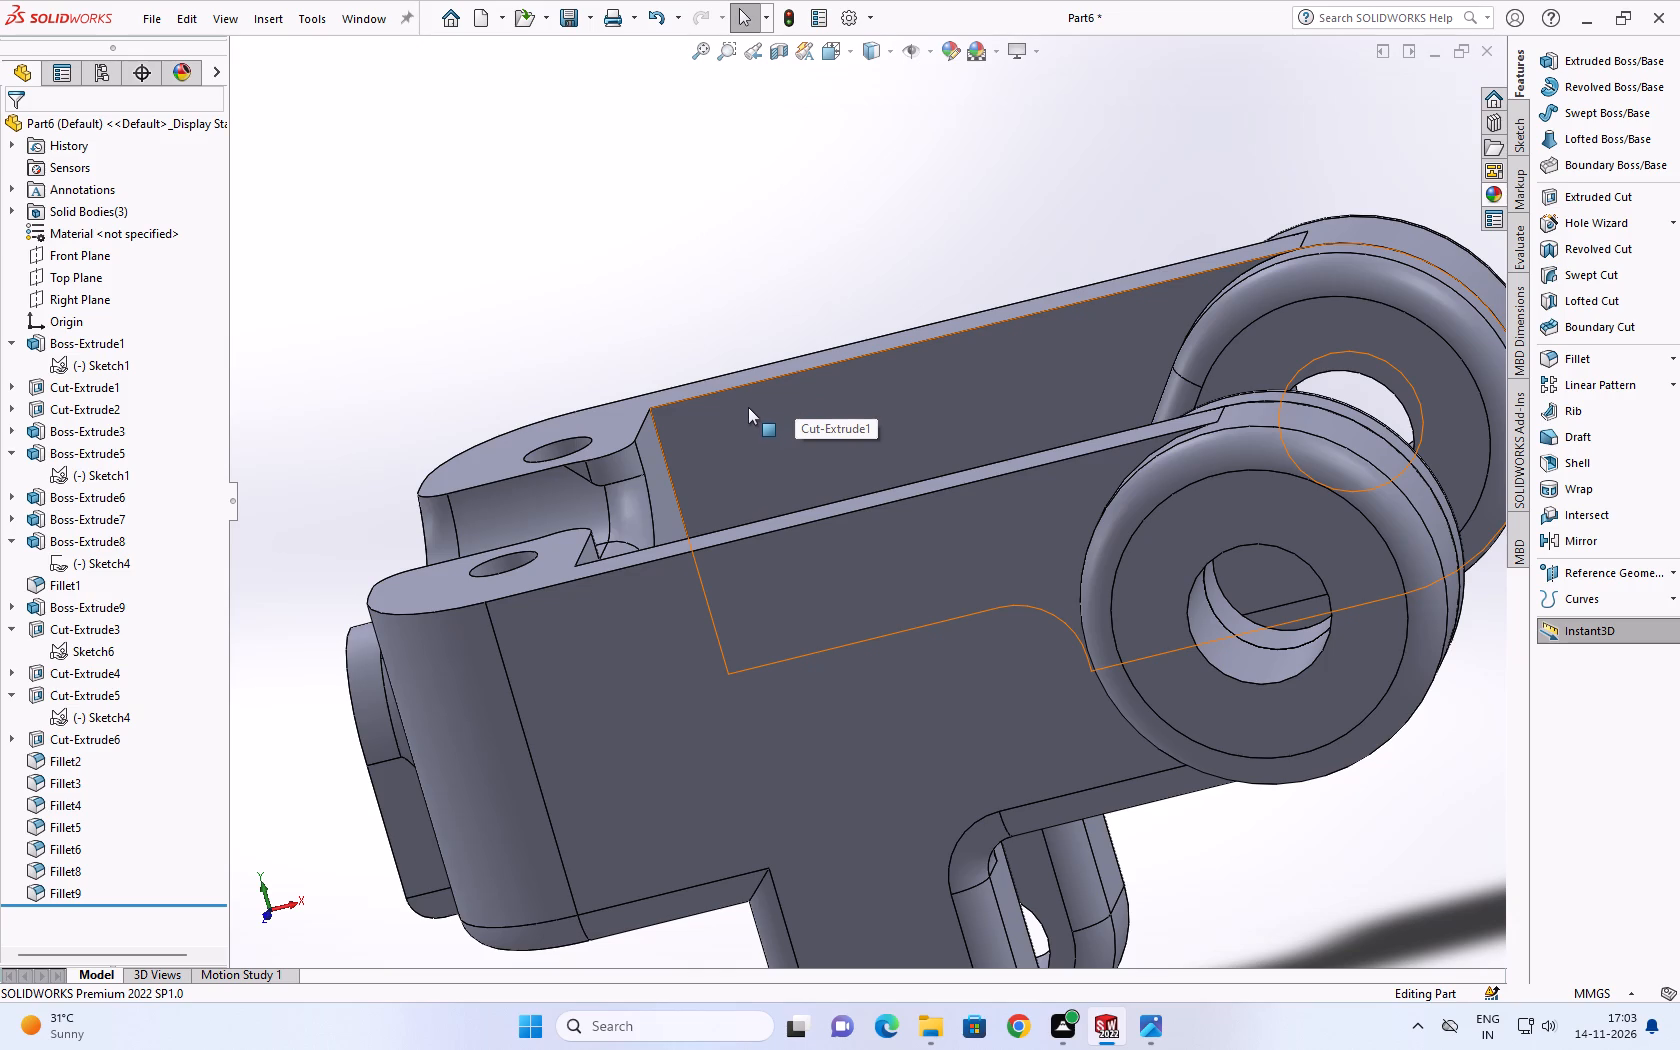
scroll(1039, 586, "up", 2)
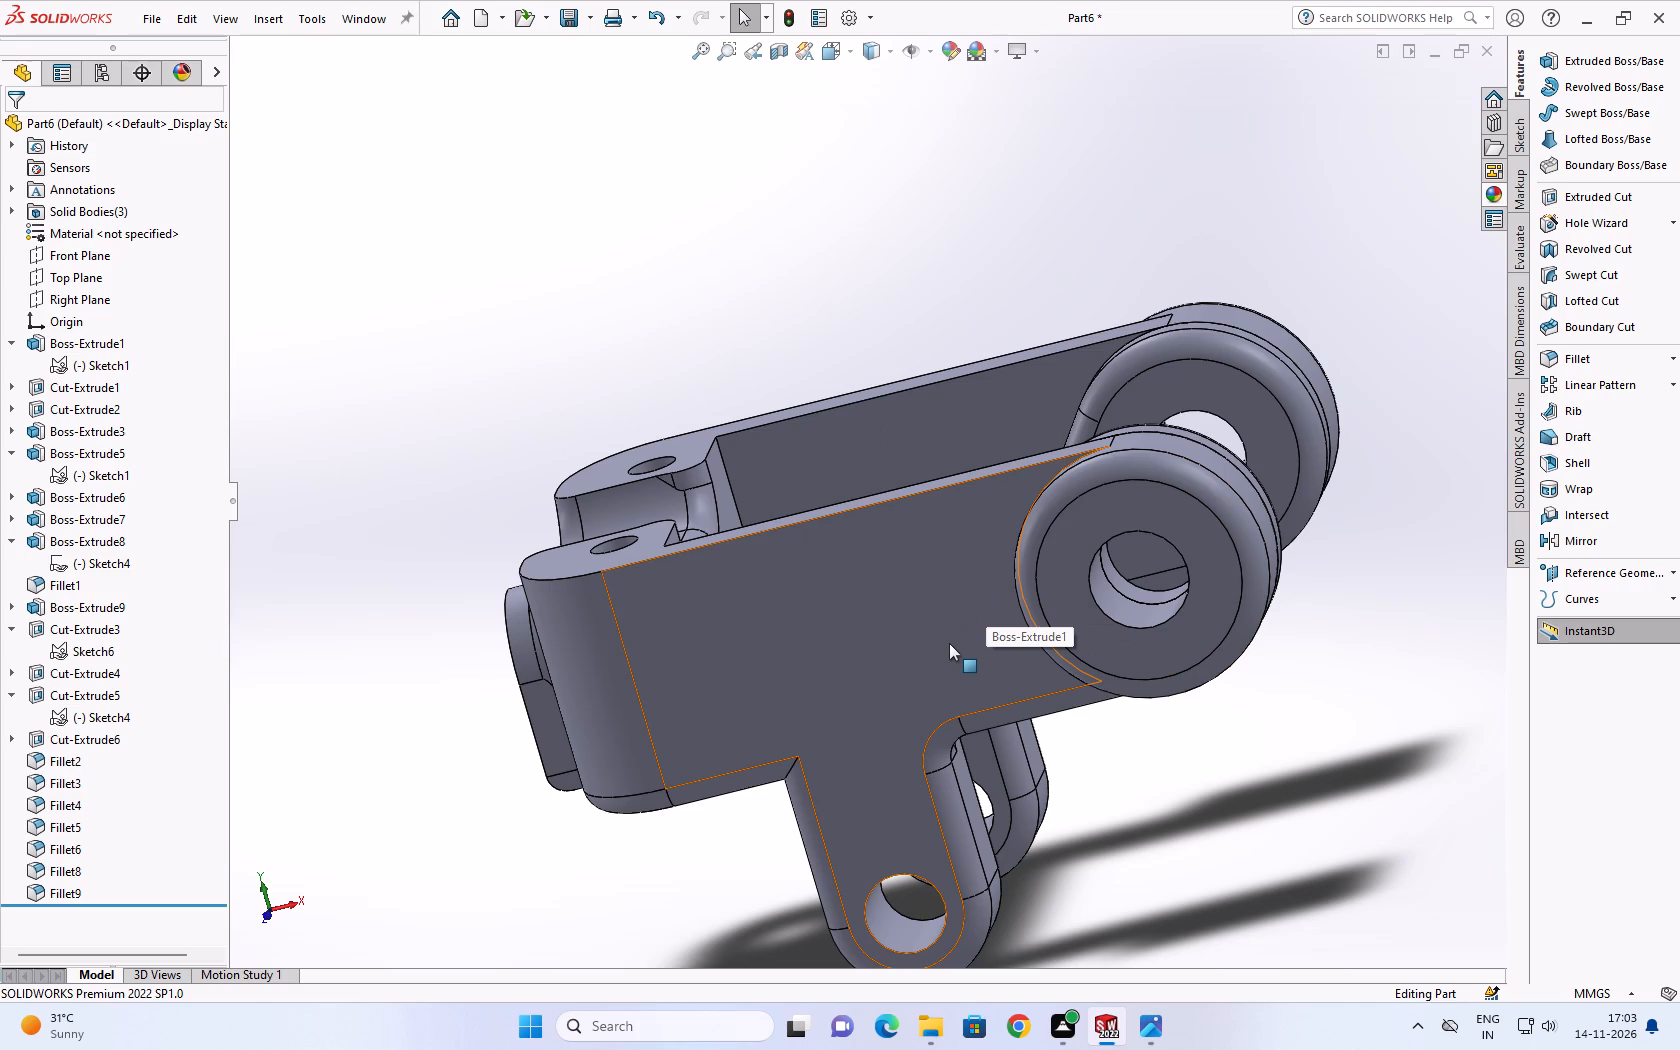
scroll(913, 672, "up", 1)
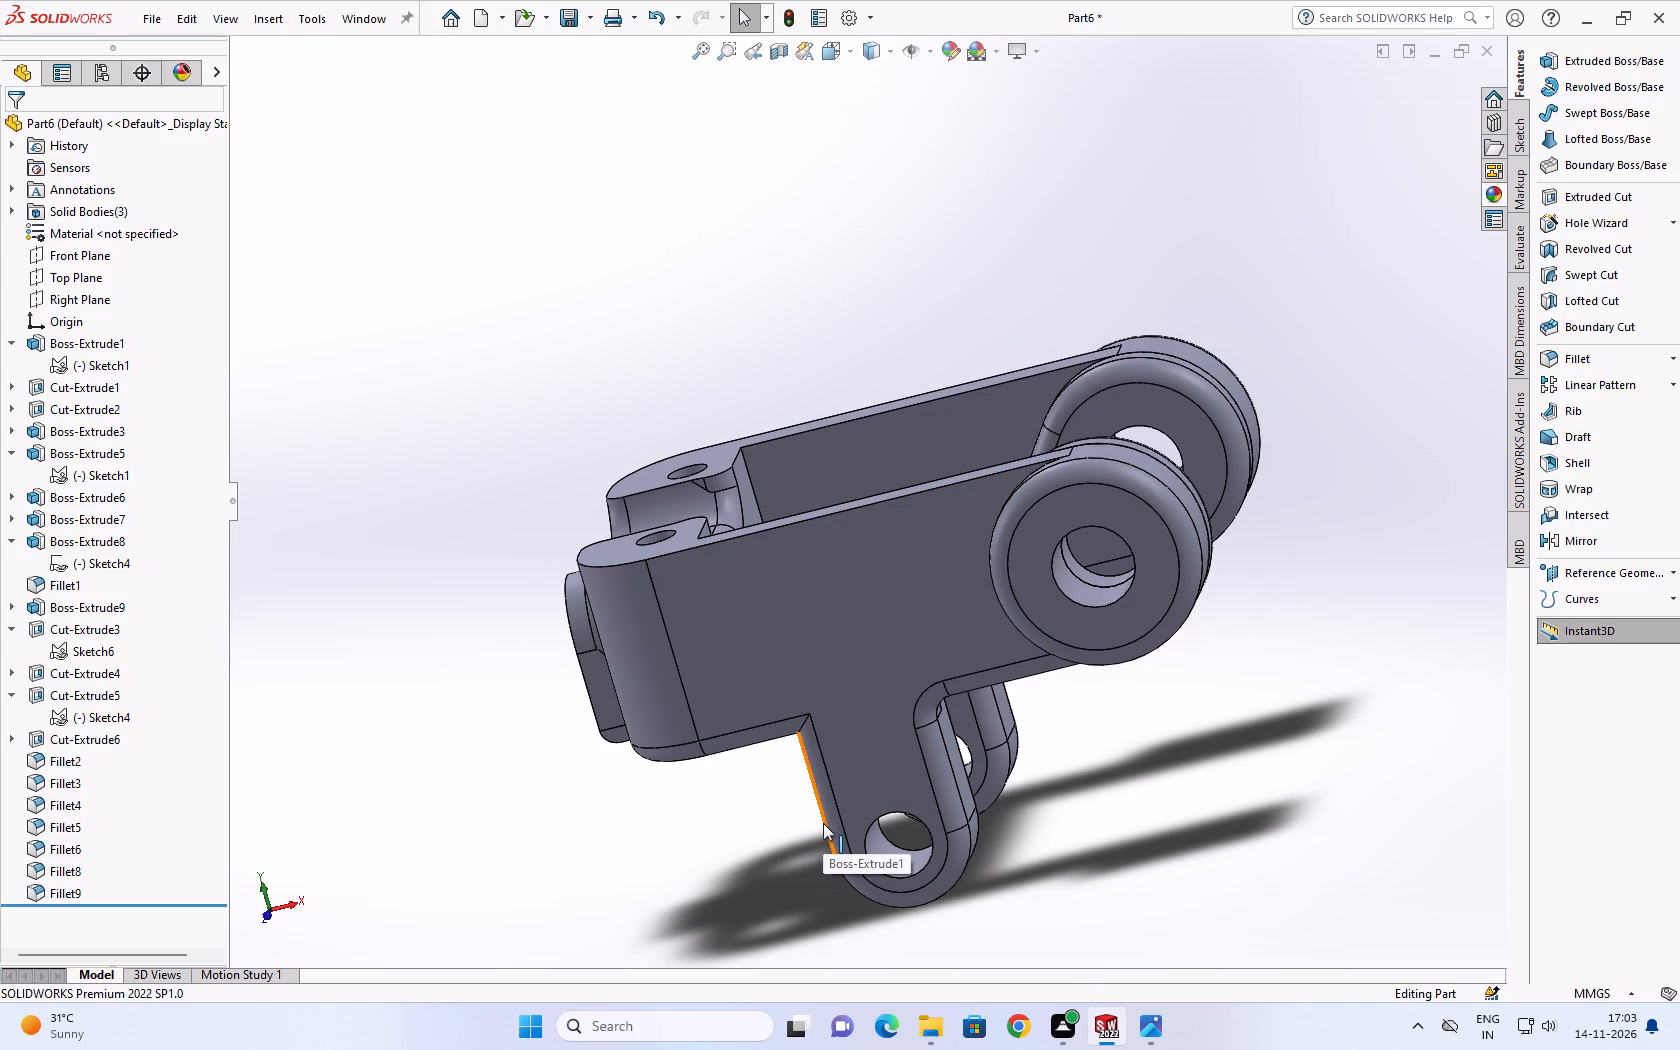
scroll(823, 823, "down", 1)
scroll(723, 713, "down", 1)
middle_click_drag(715, 729, 737, 908)
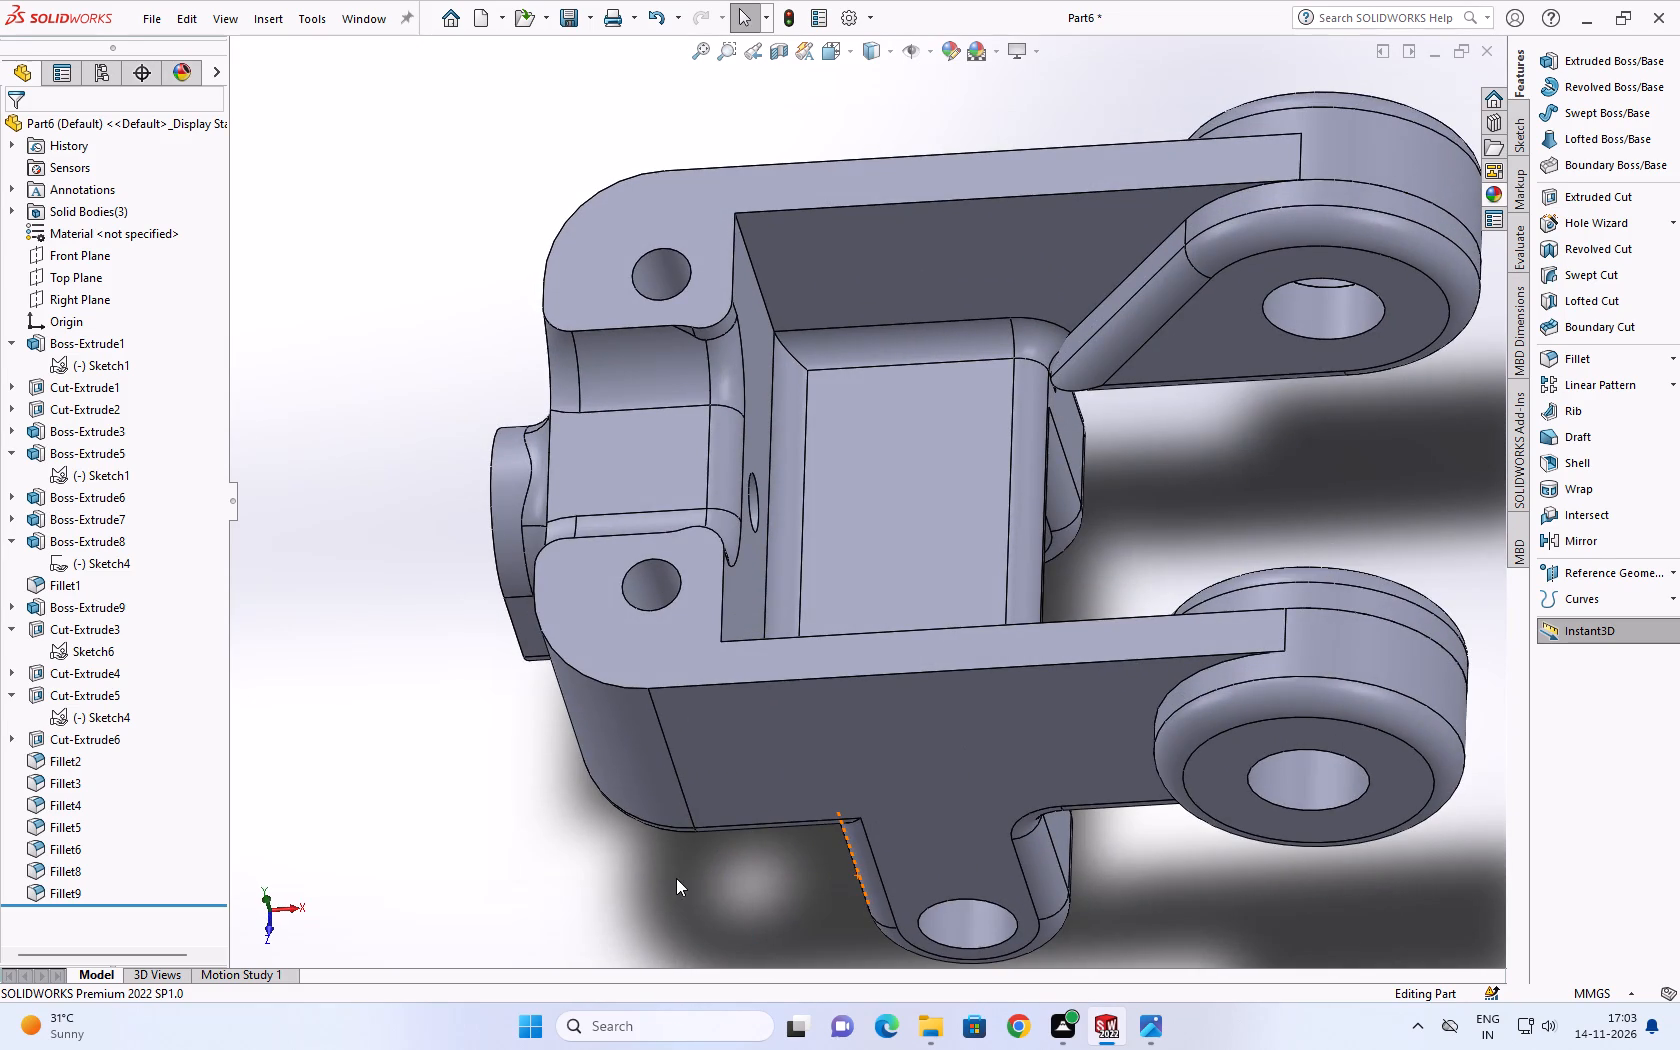
scroll(706, 761, "down", 1)
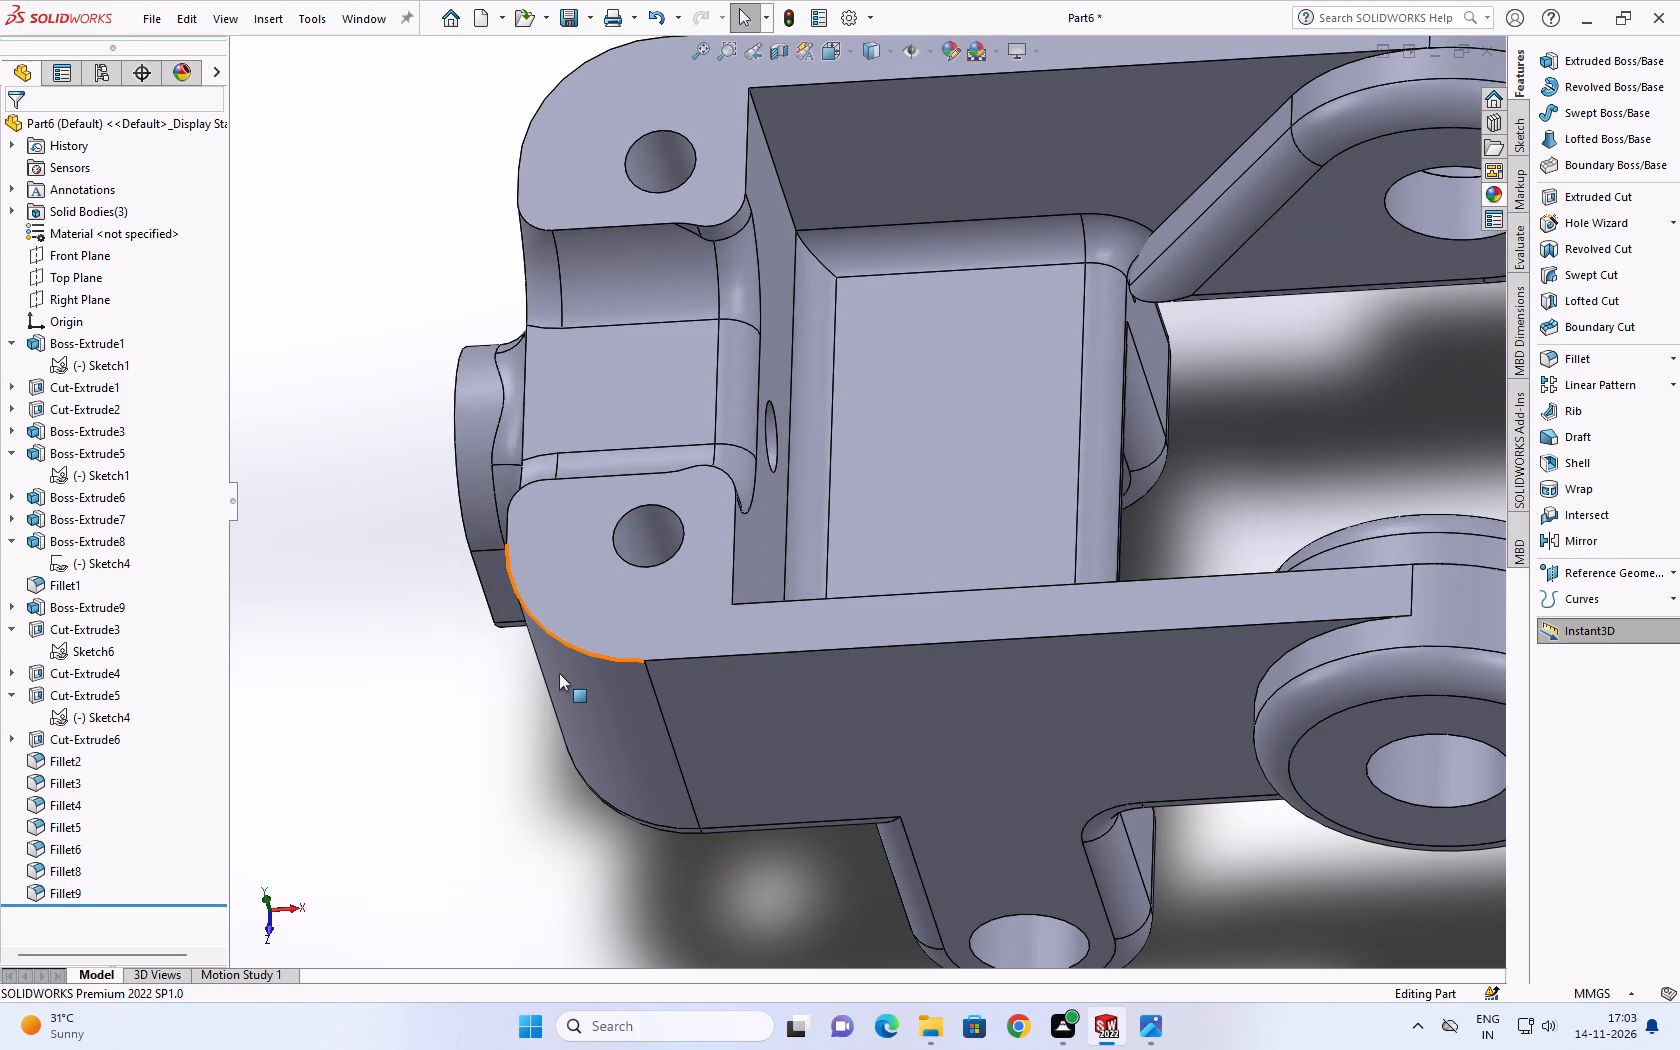
scroll(671, 605, "up", 3)
scroll(686, 525, "down", 2)
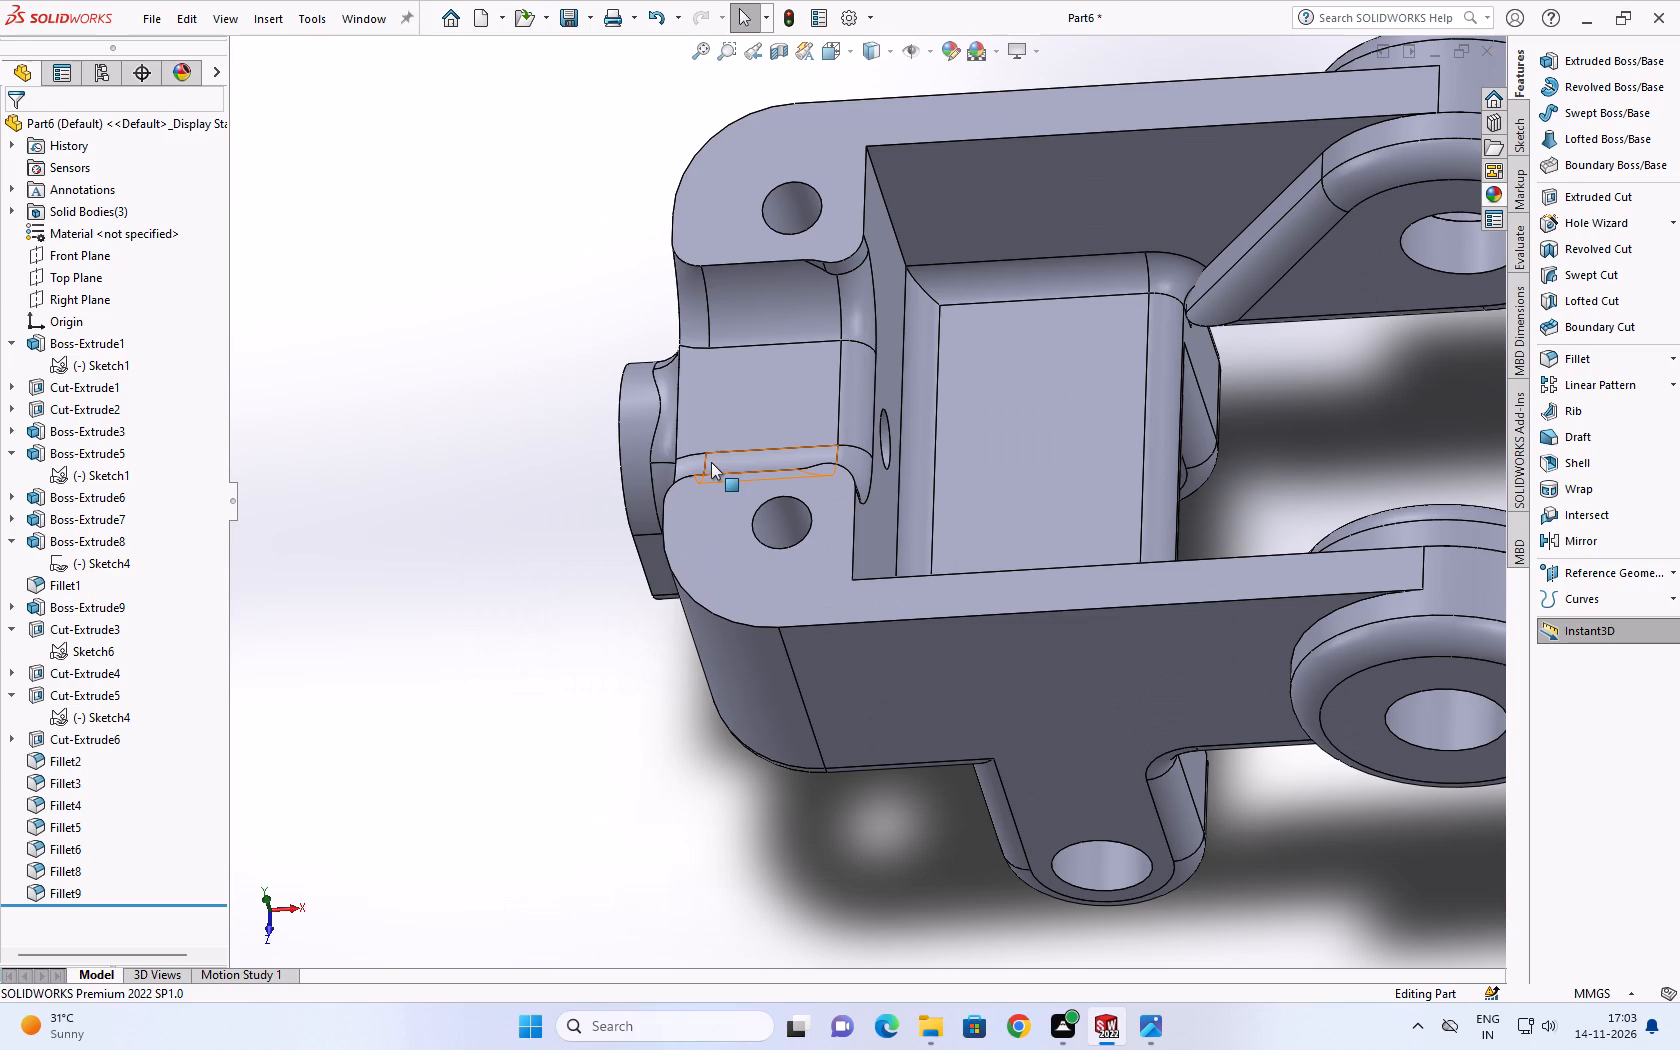
scroll(746, 332, "up", 2)
scroll(746, 249, "up", 2)
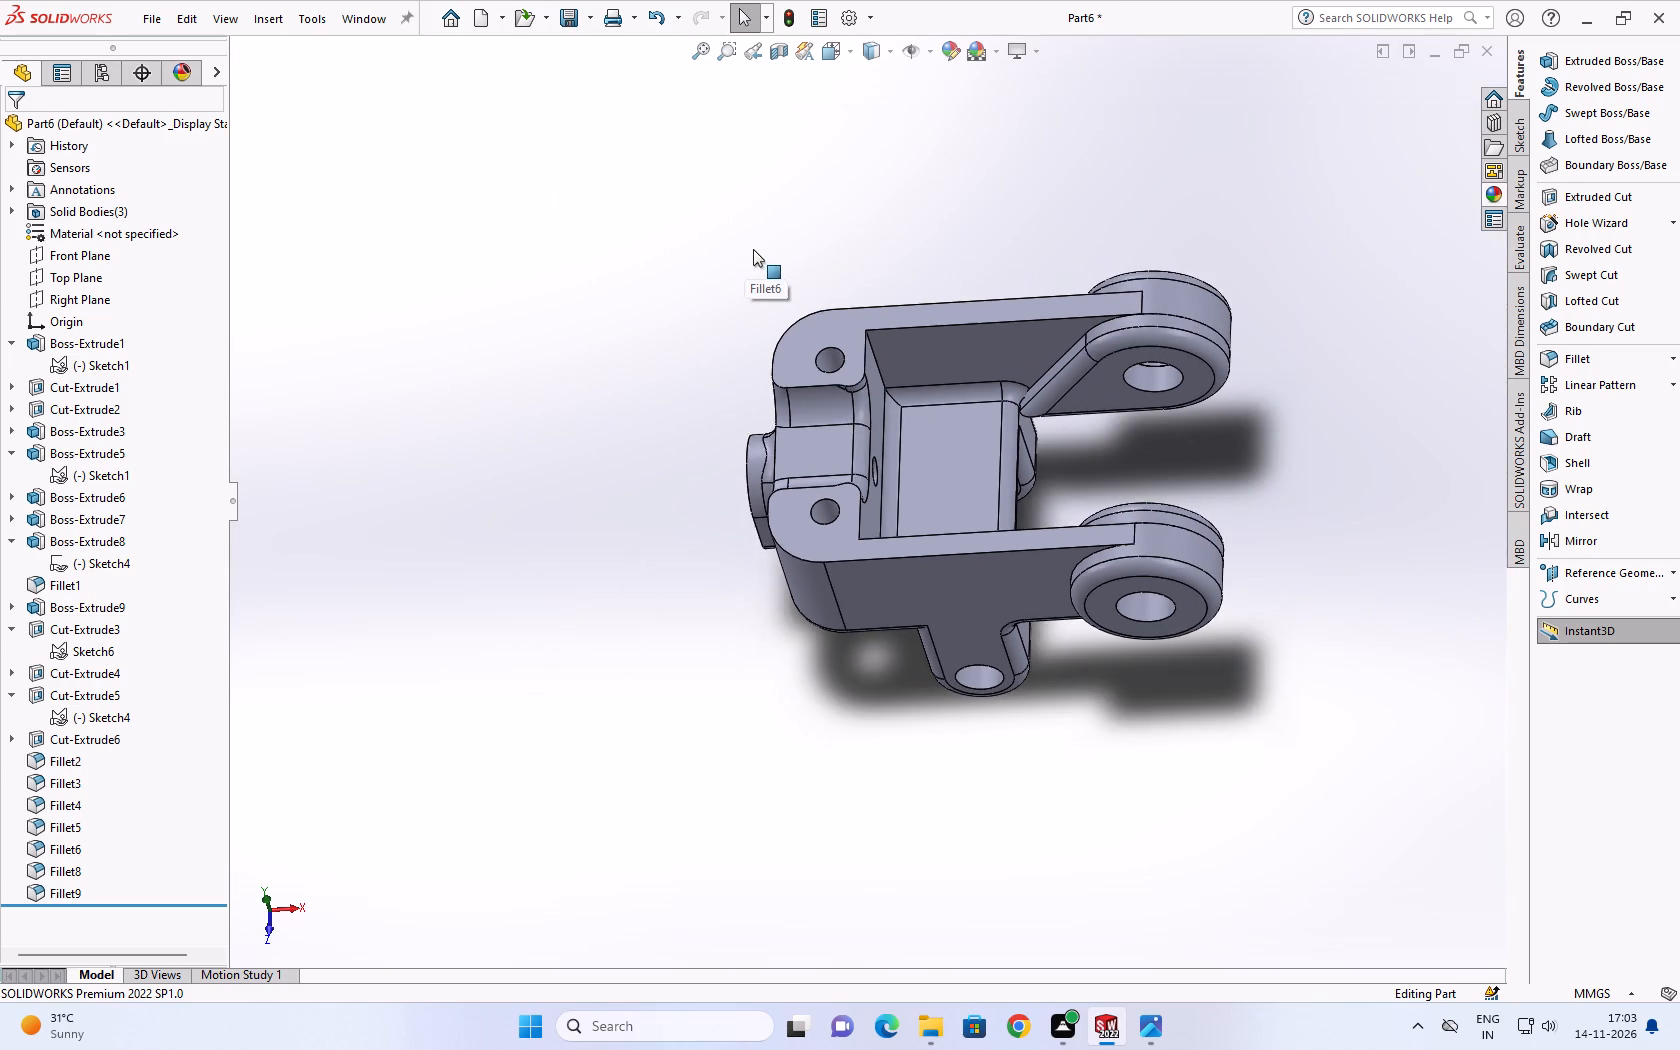
scroll(886, 263, "up", 1)
scroll(886, 263, "down", 2)
middle_click_drag(934, 327, 623, 552)
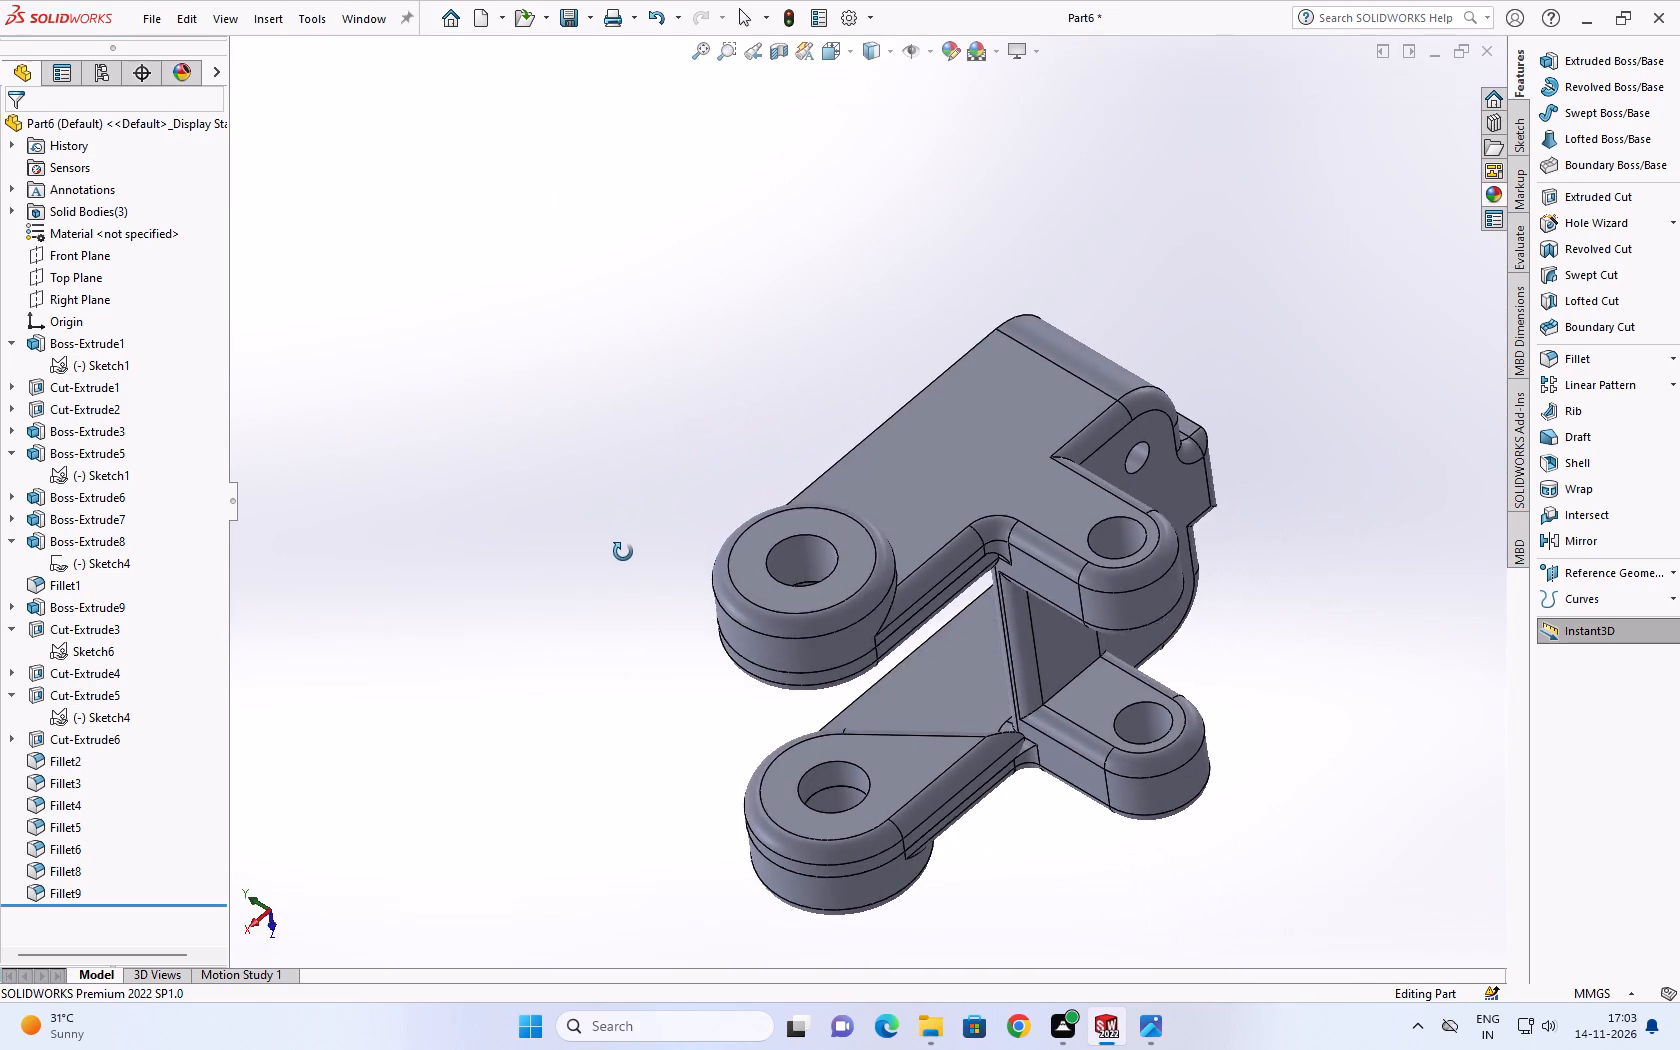
middle_click_drag(623, 552, 624, 550)
scroll(627, 542, "up", 2)
scroll(707, 501, "down", 2)
scroll(871, 590, "down", 2)
middle_click_drag(870, 591, 874, 578)
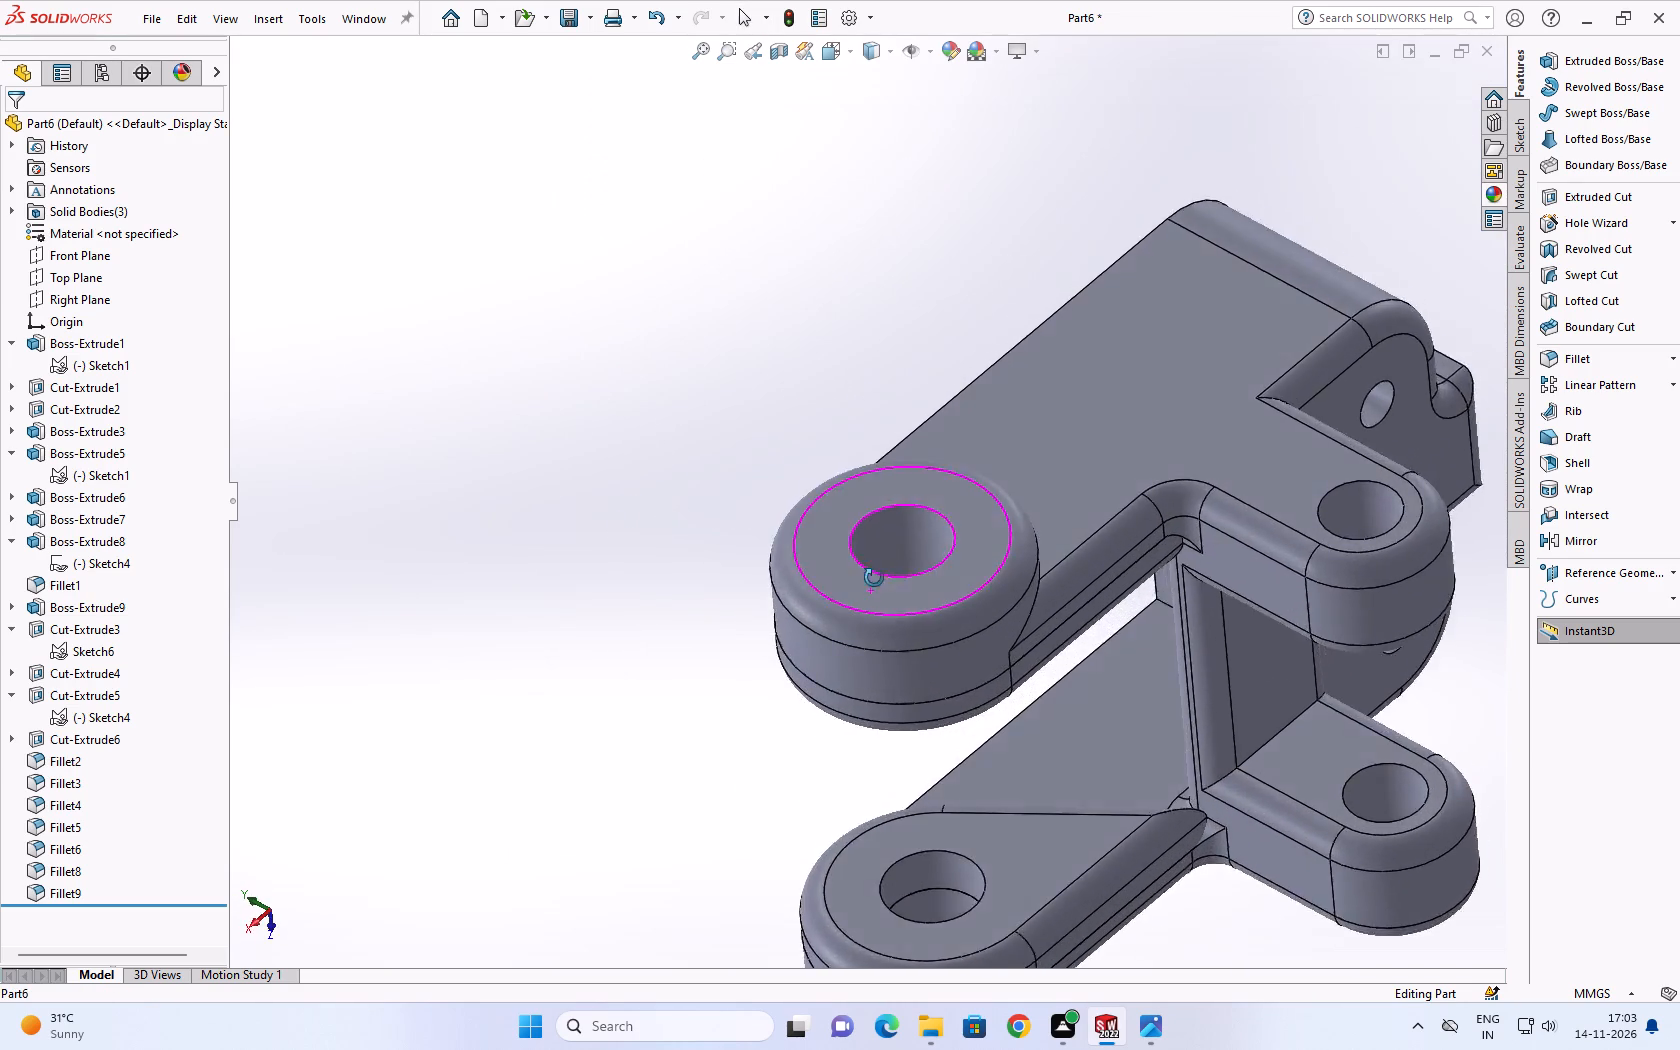
middle_click_drag(874, 578, 725, 529)
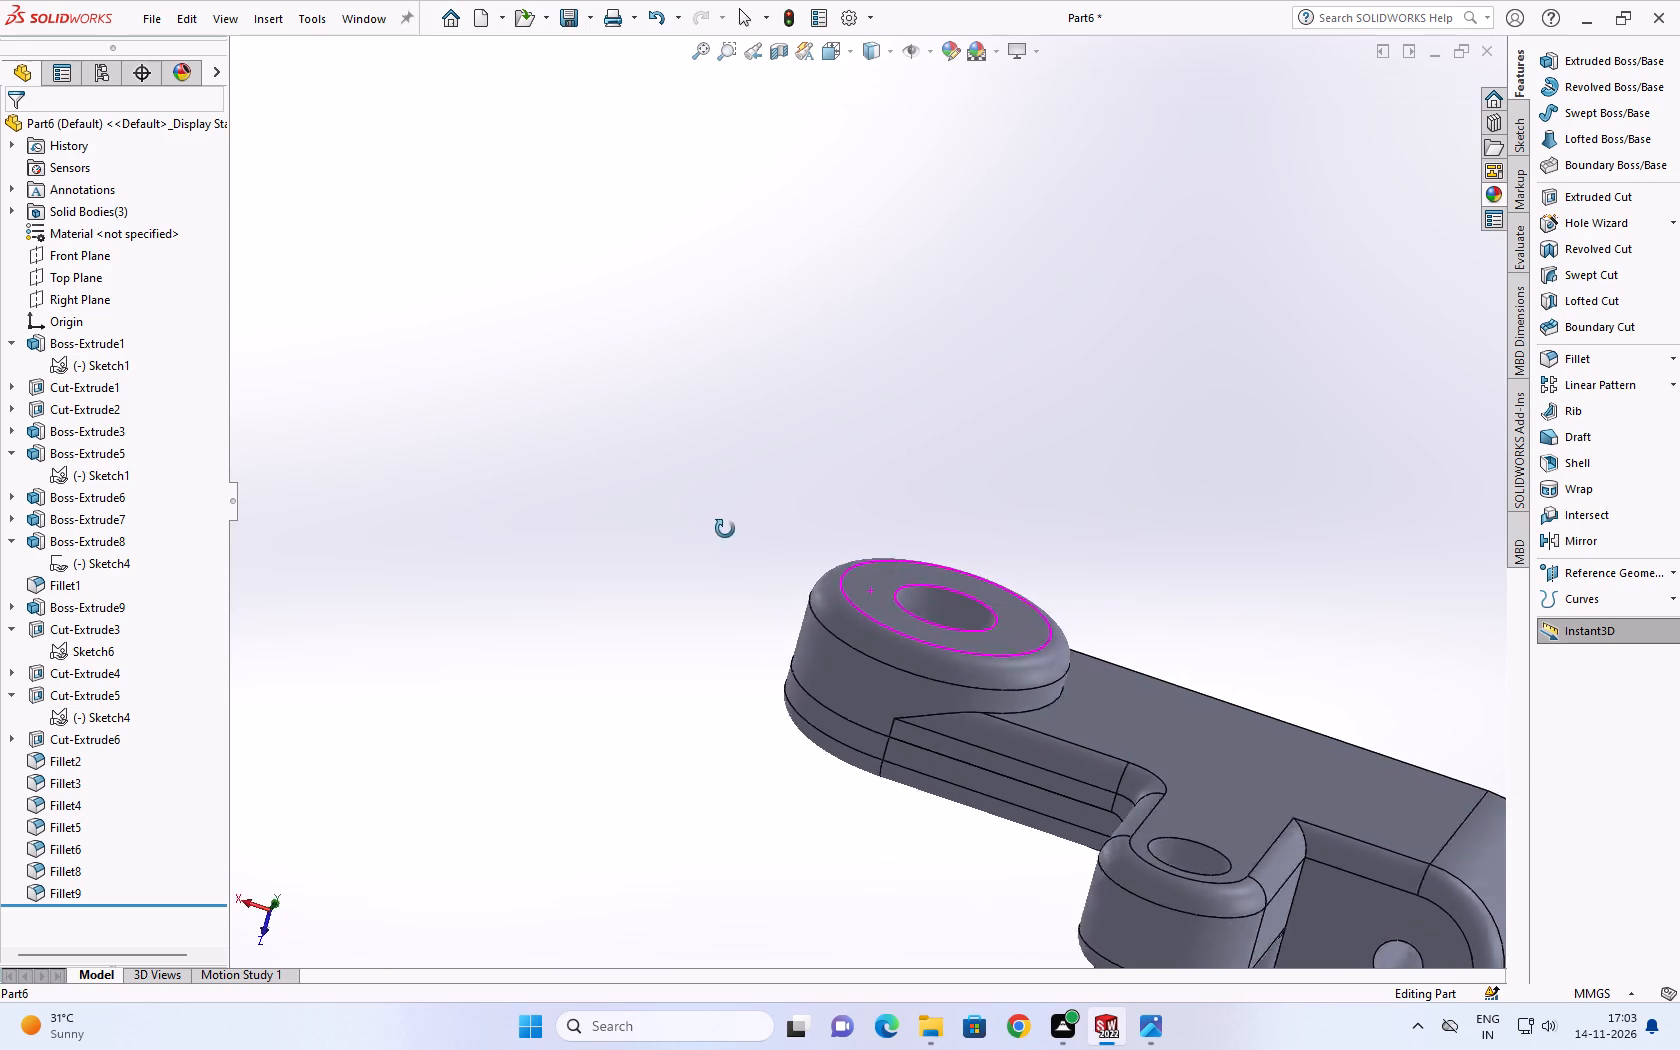
middle_click_drag(725, 529, 1251, 528)
scroll(1255, 525, "up", 1)
scroll(945, 544, "down", 3)
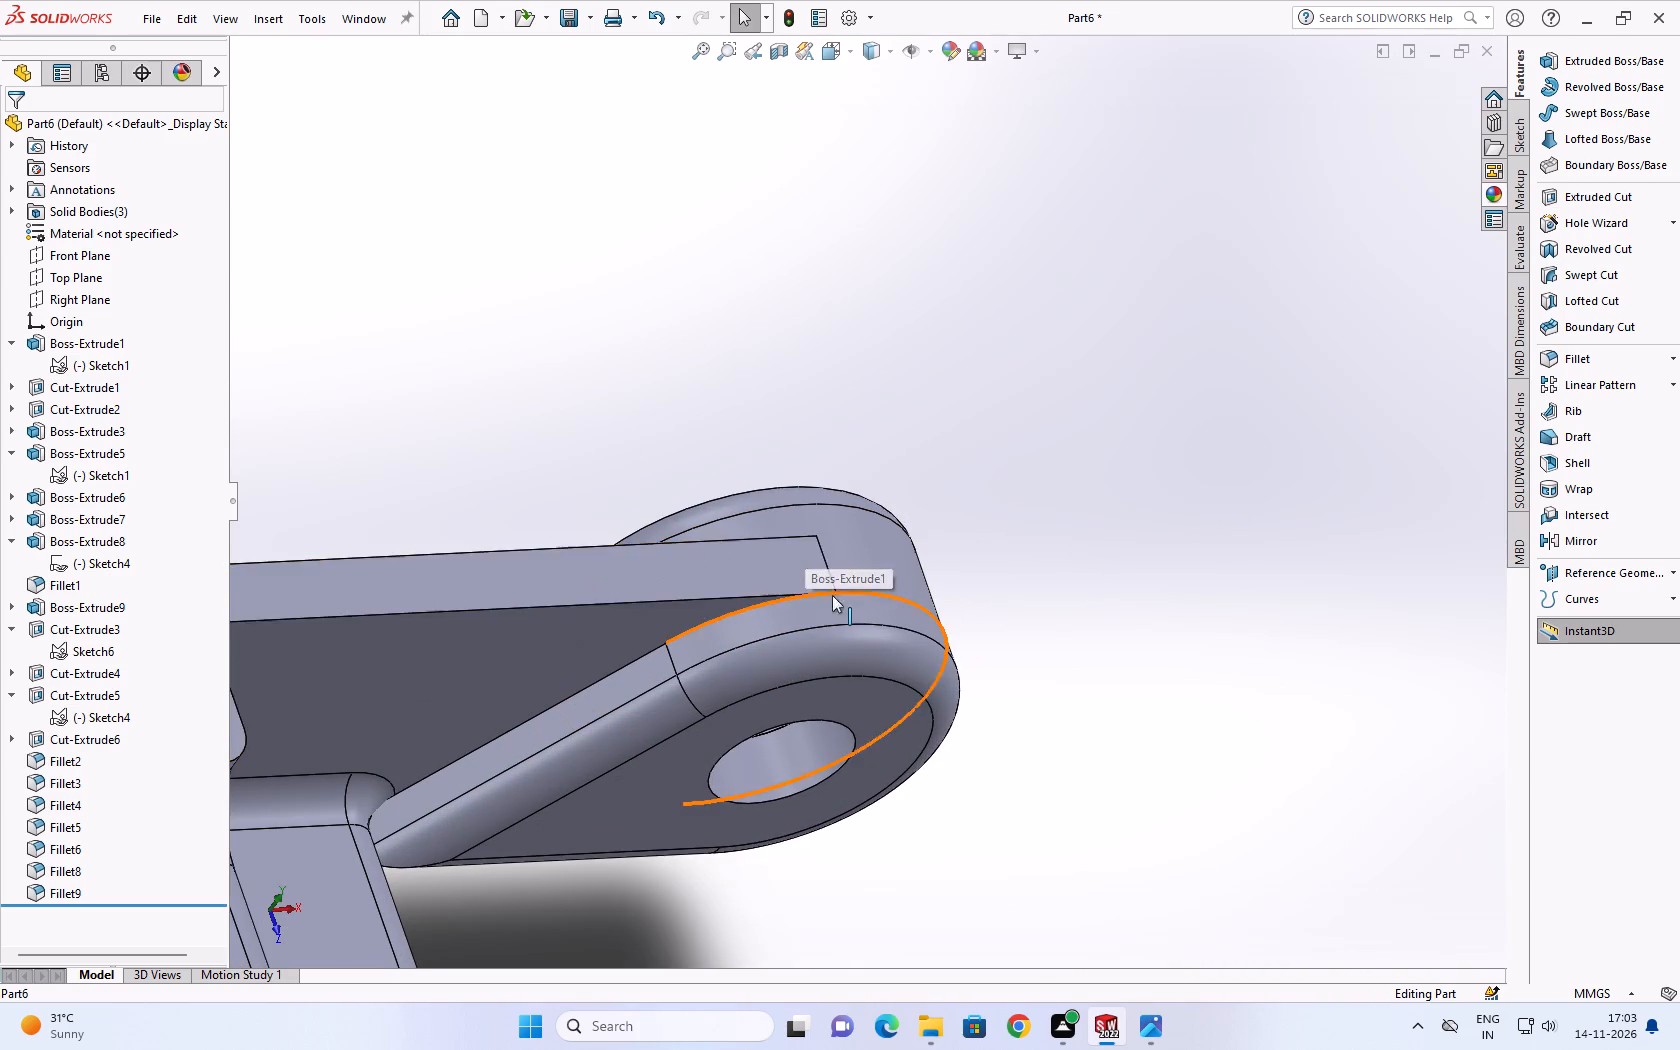
Combine the main bracket body and the two inner arm-end bodies into one solid with the Add operation.
left_click(254, 24)
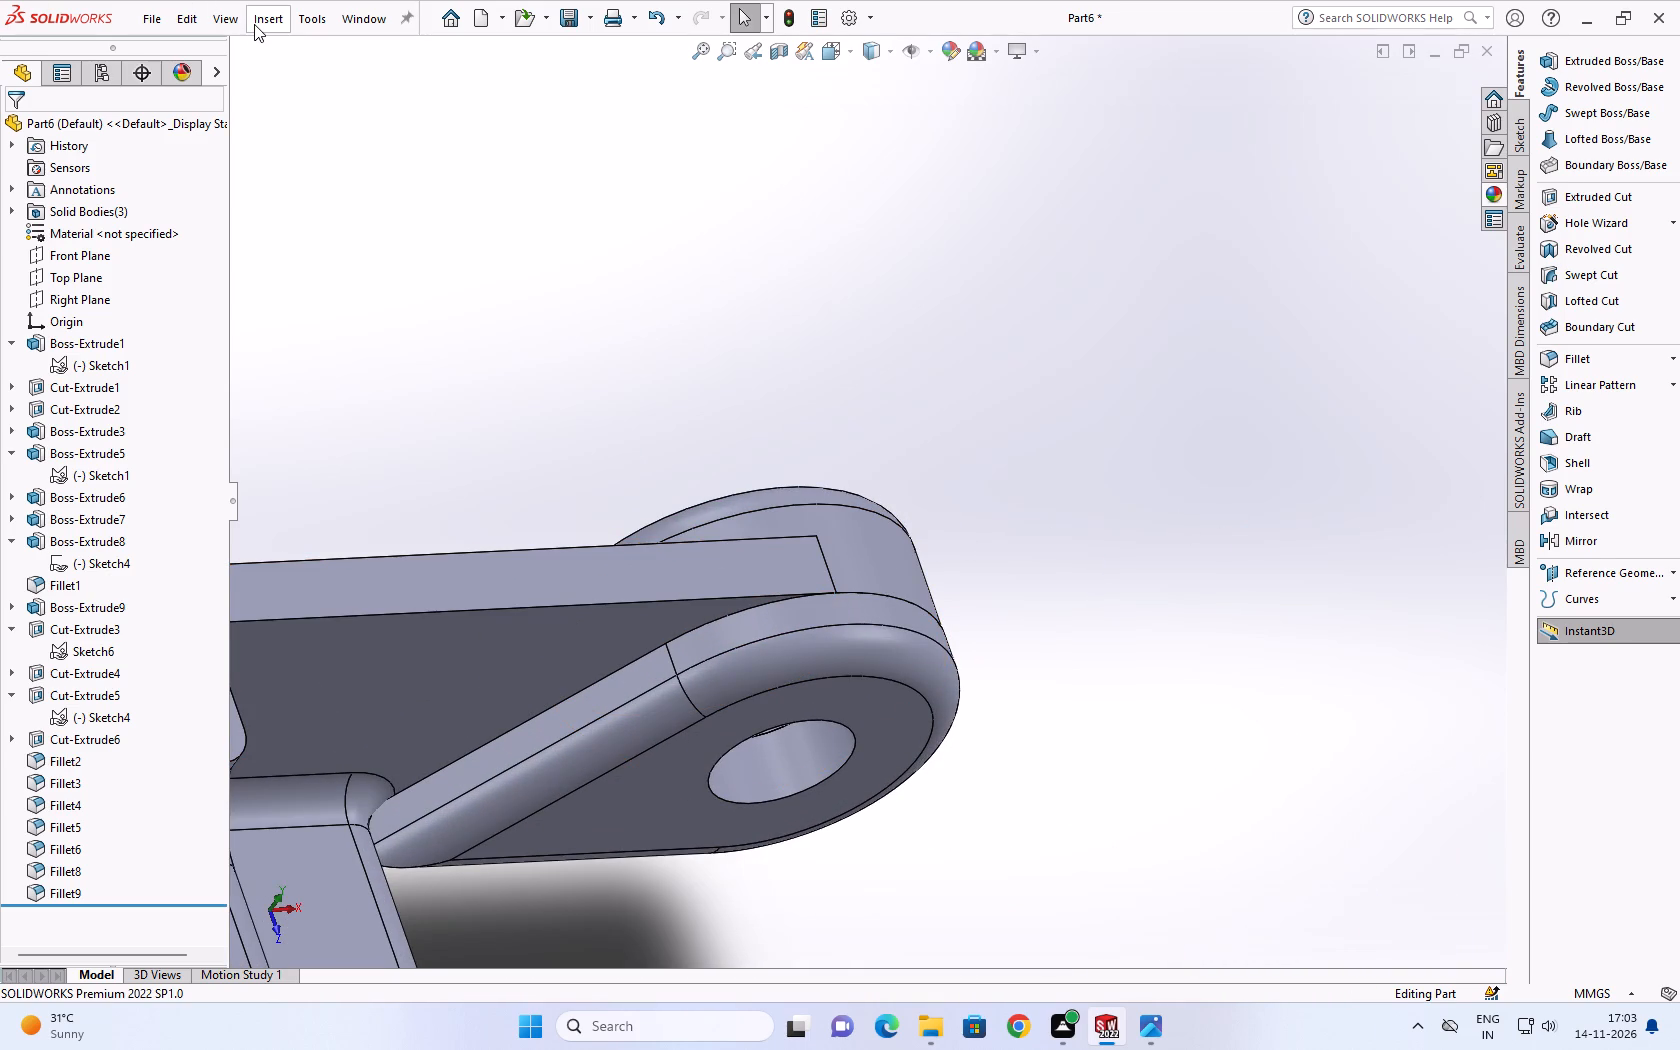
left_click(293, 105)
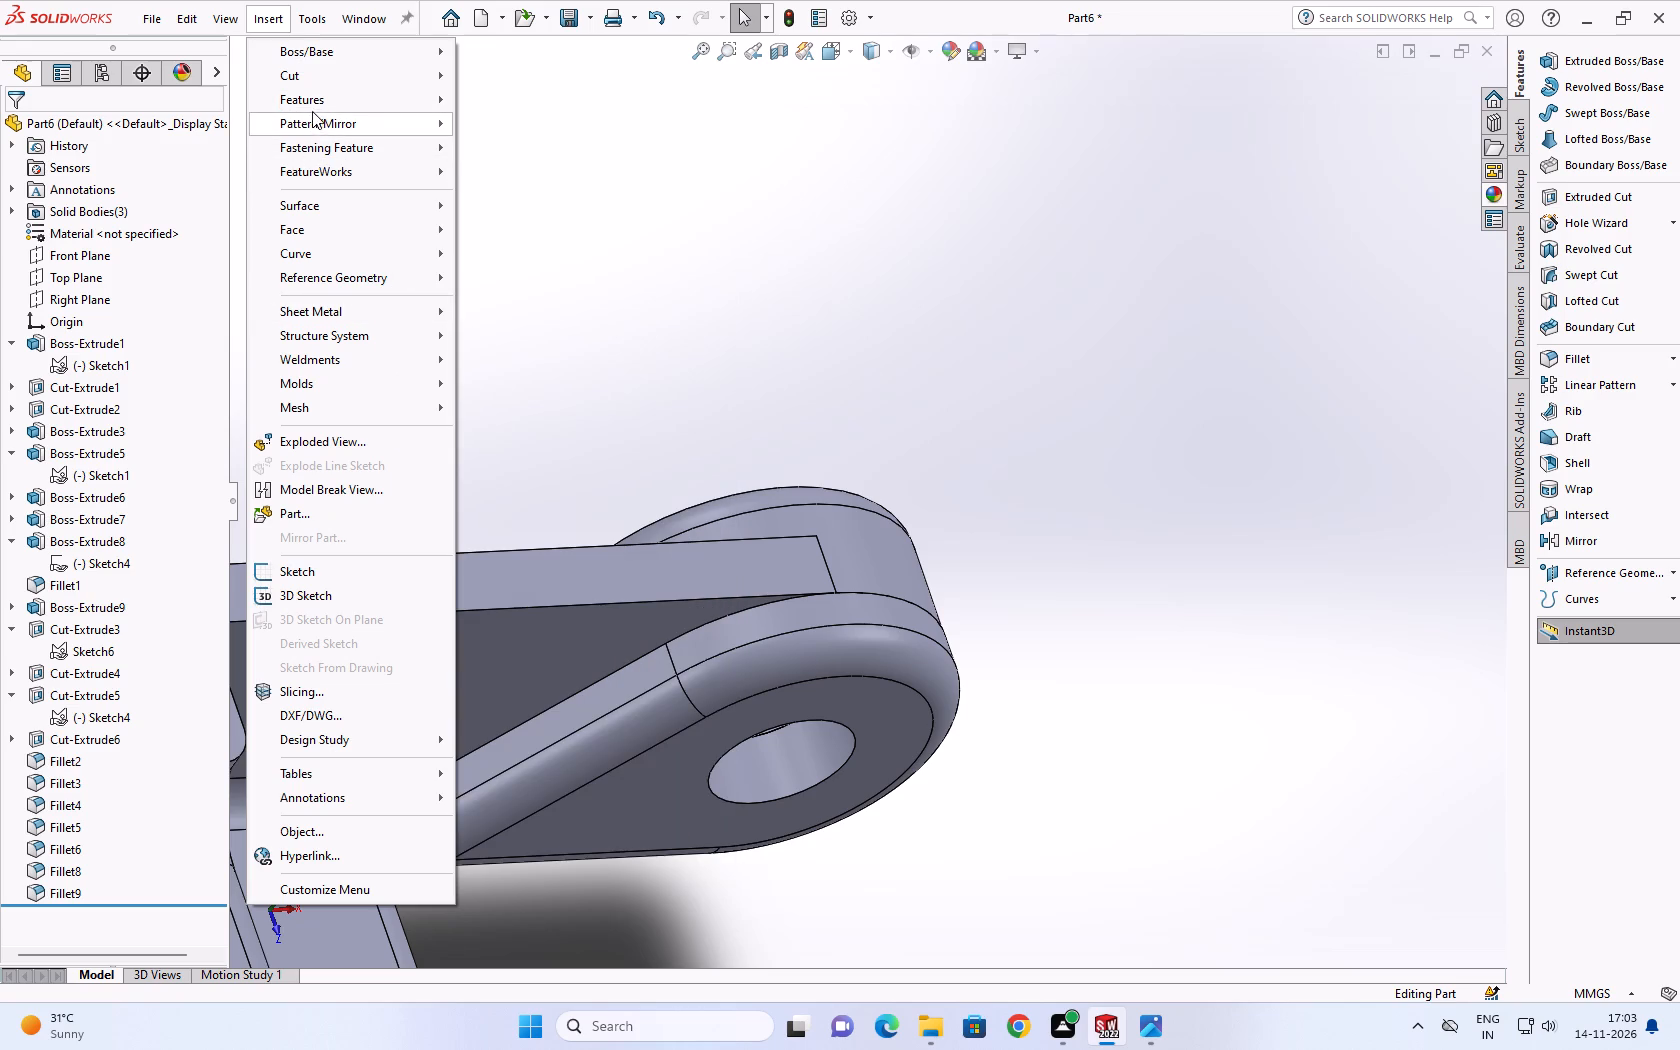
left_click(321, 106)
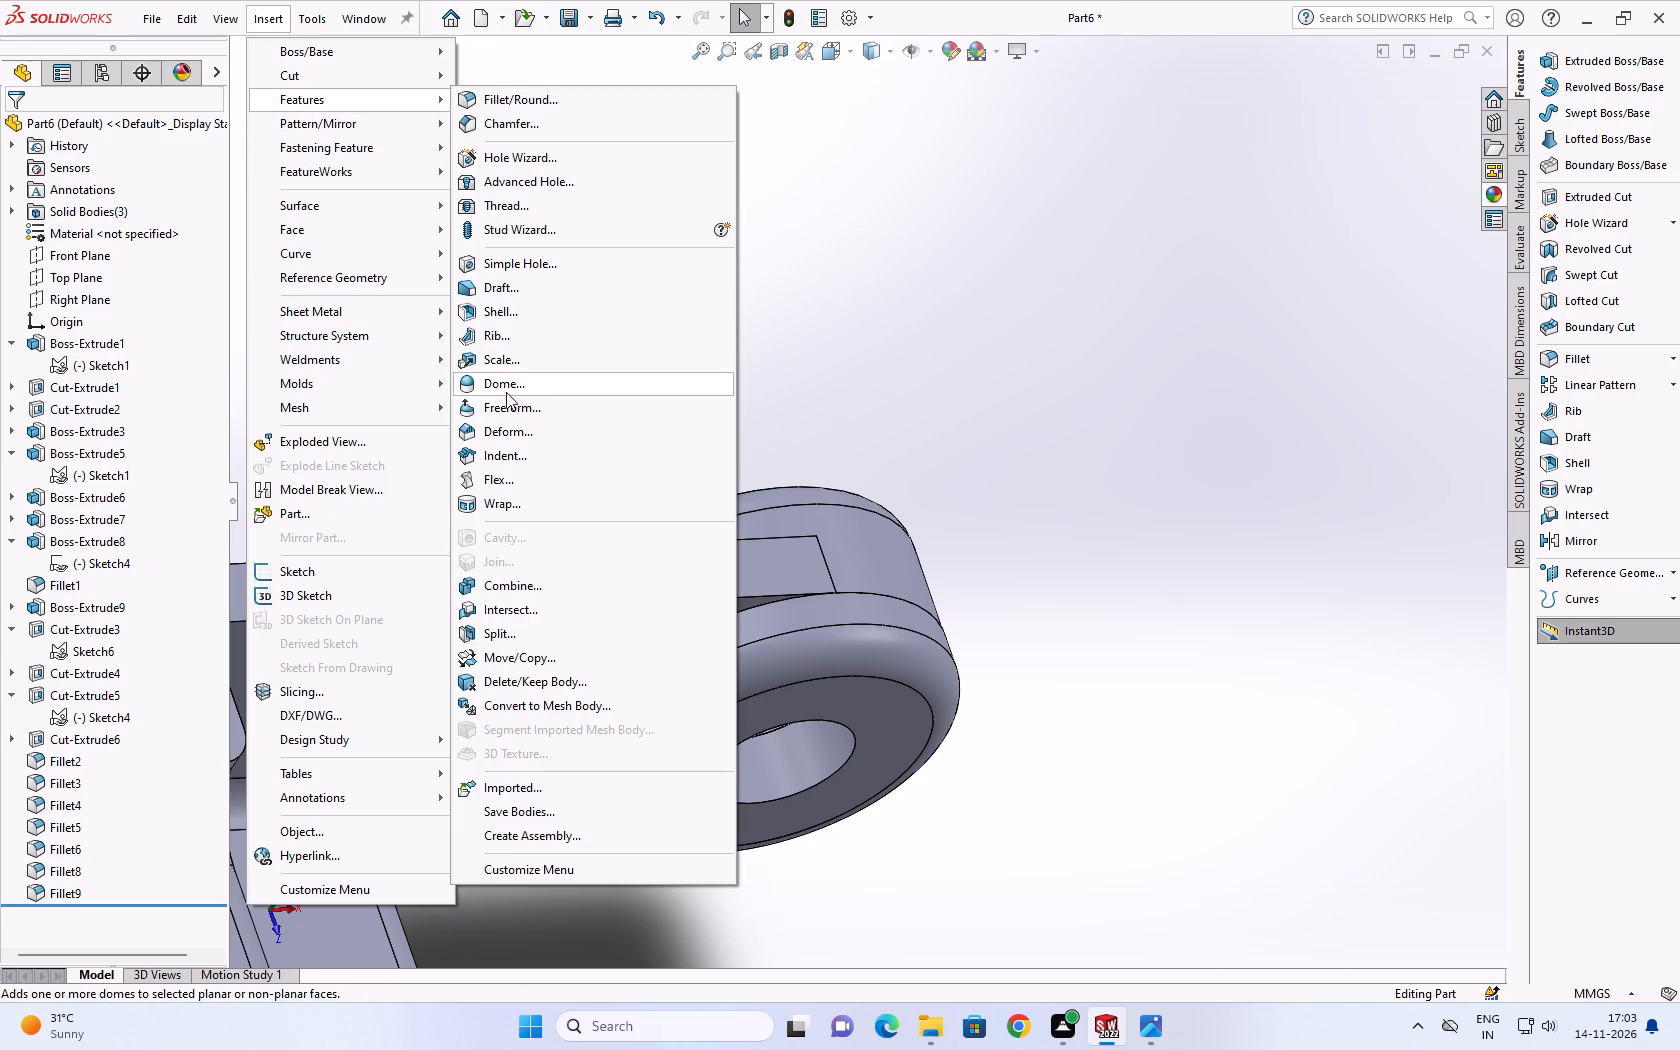
left_click(531, 595)
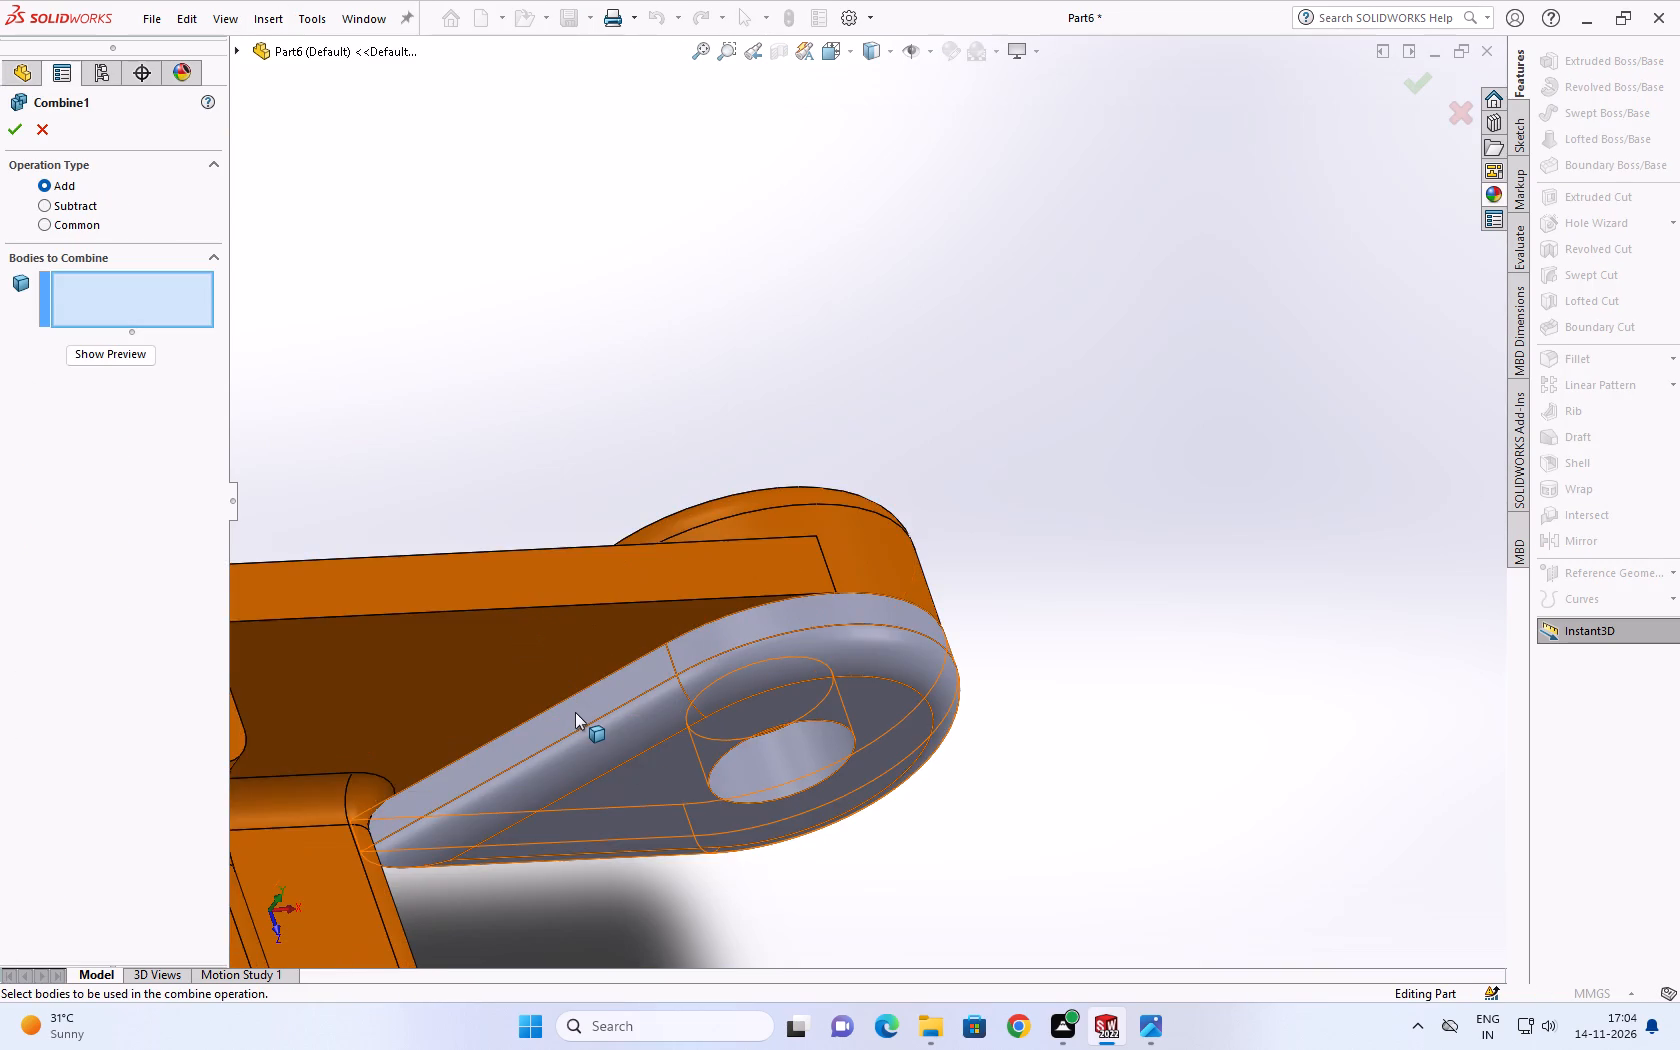
left_click(578, 712)
scroll(565, 822, "up", 3)
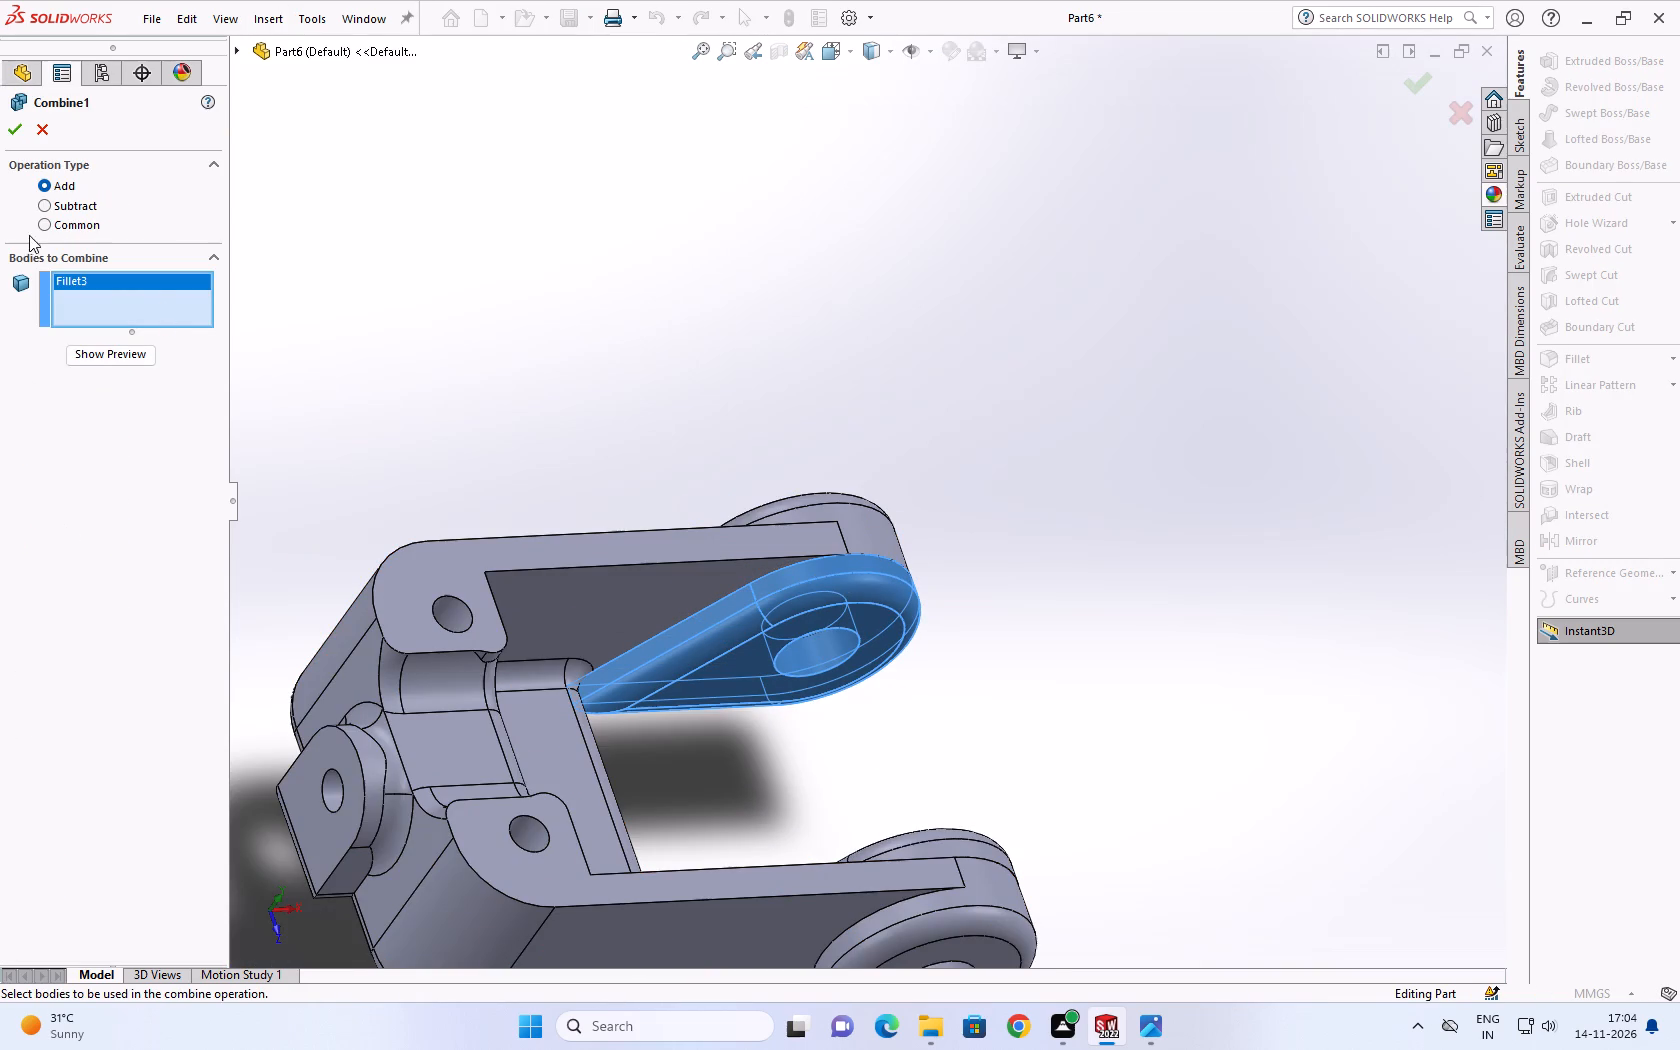
left_click(160, 307)
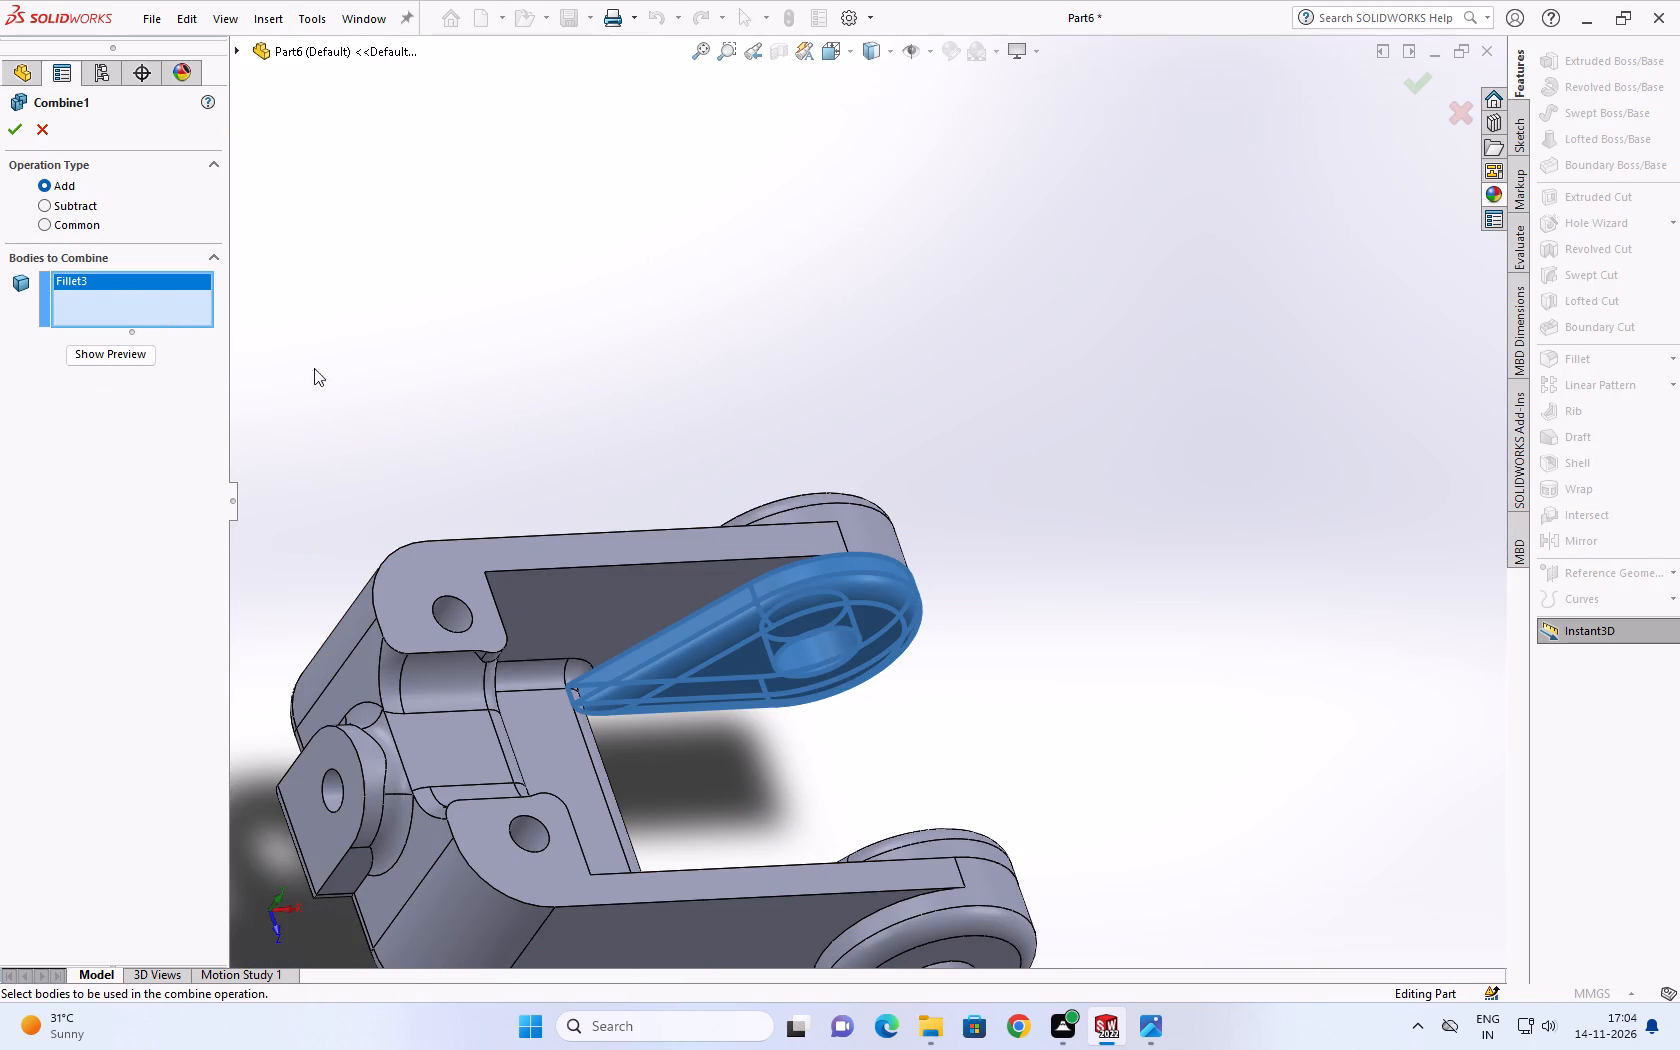
left_click(605, 566)
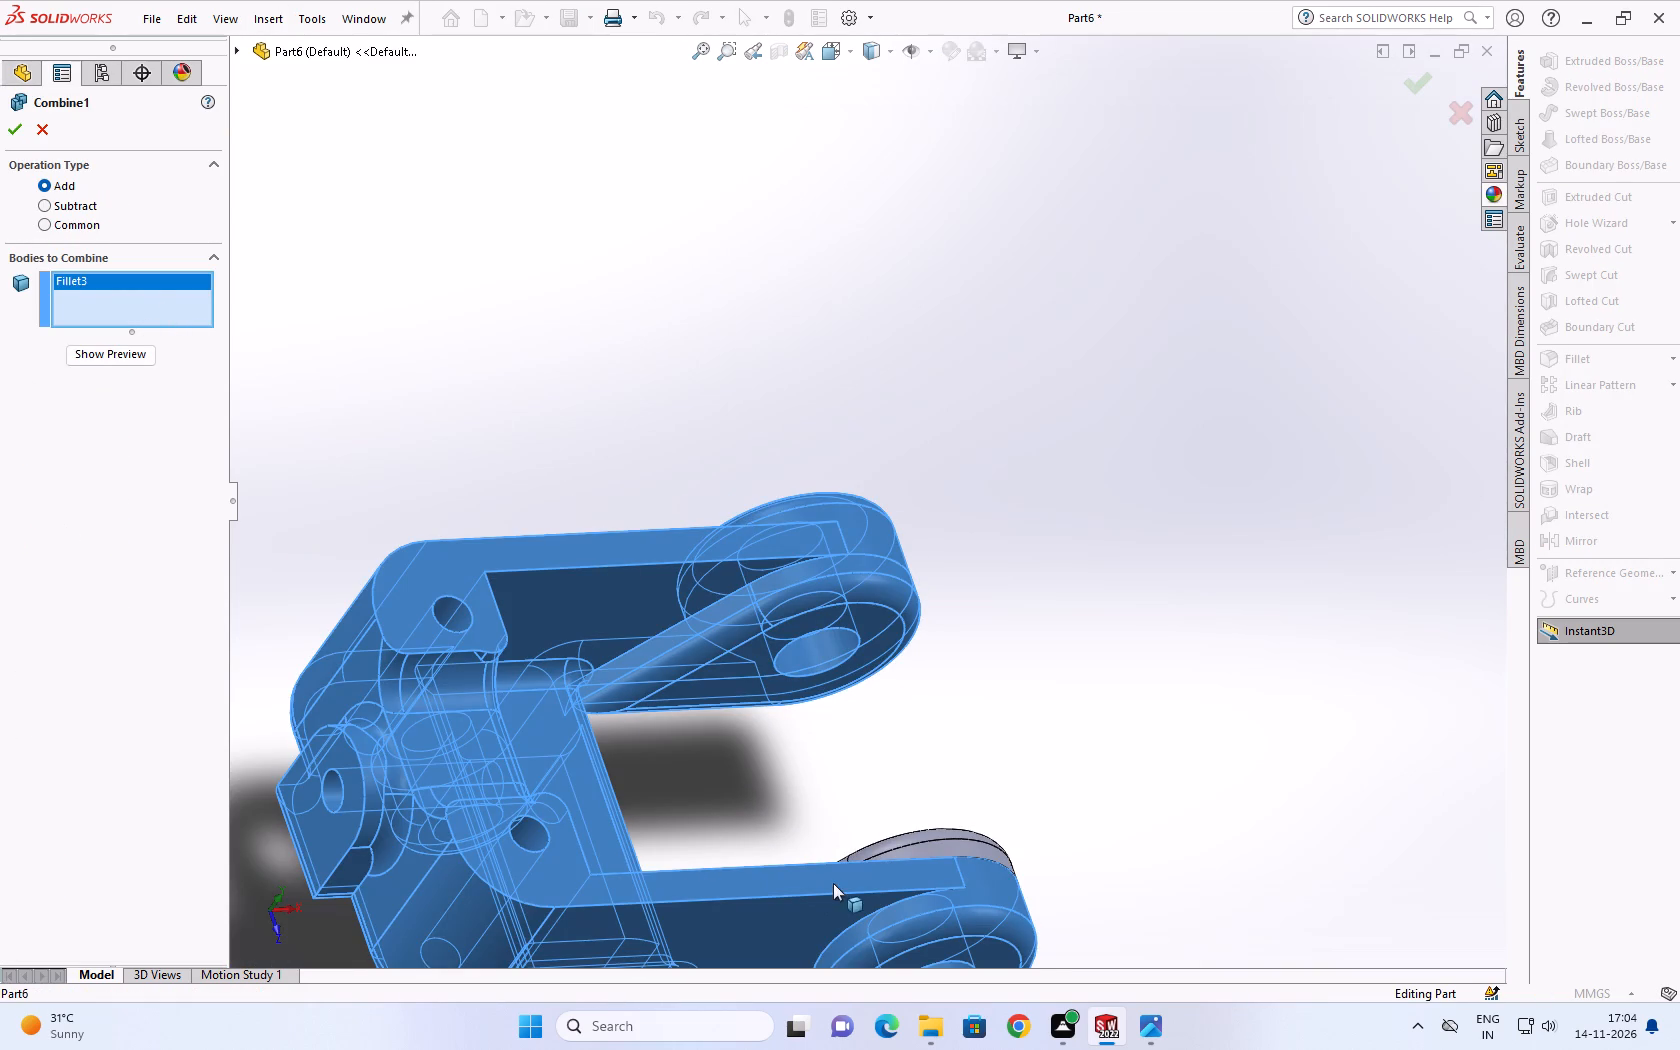
left_click(914, 849, "ctrl")
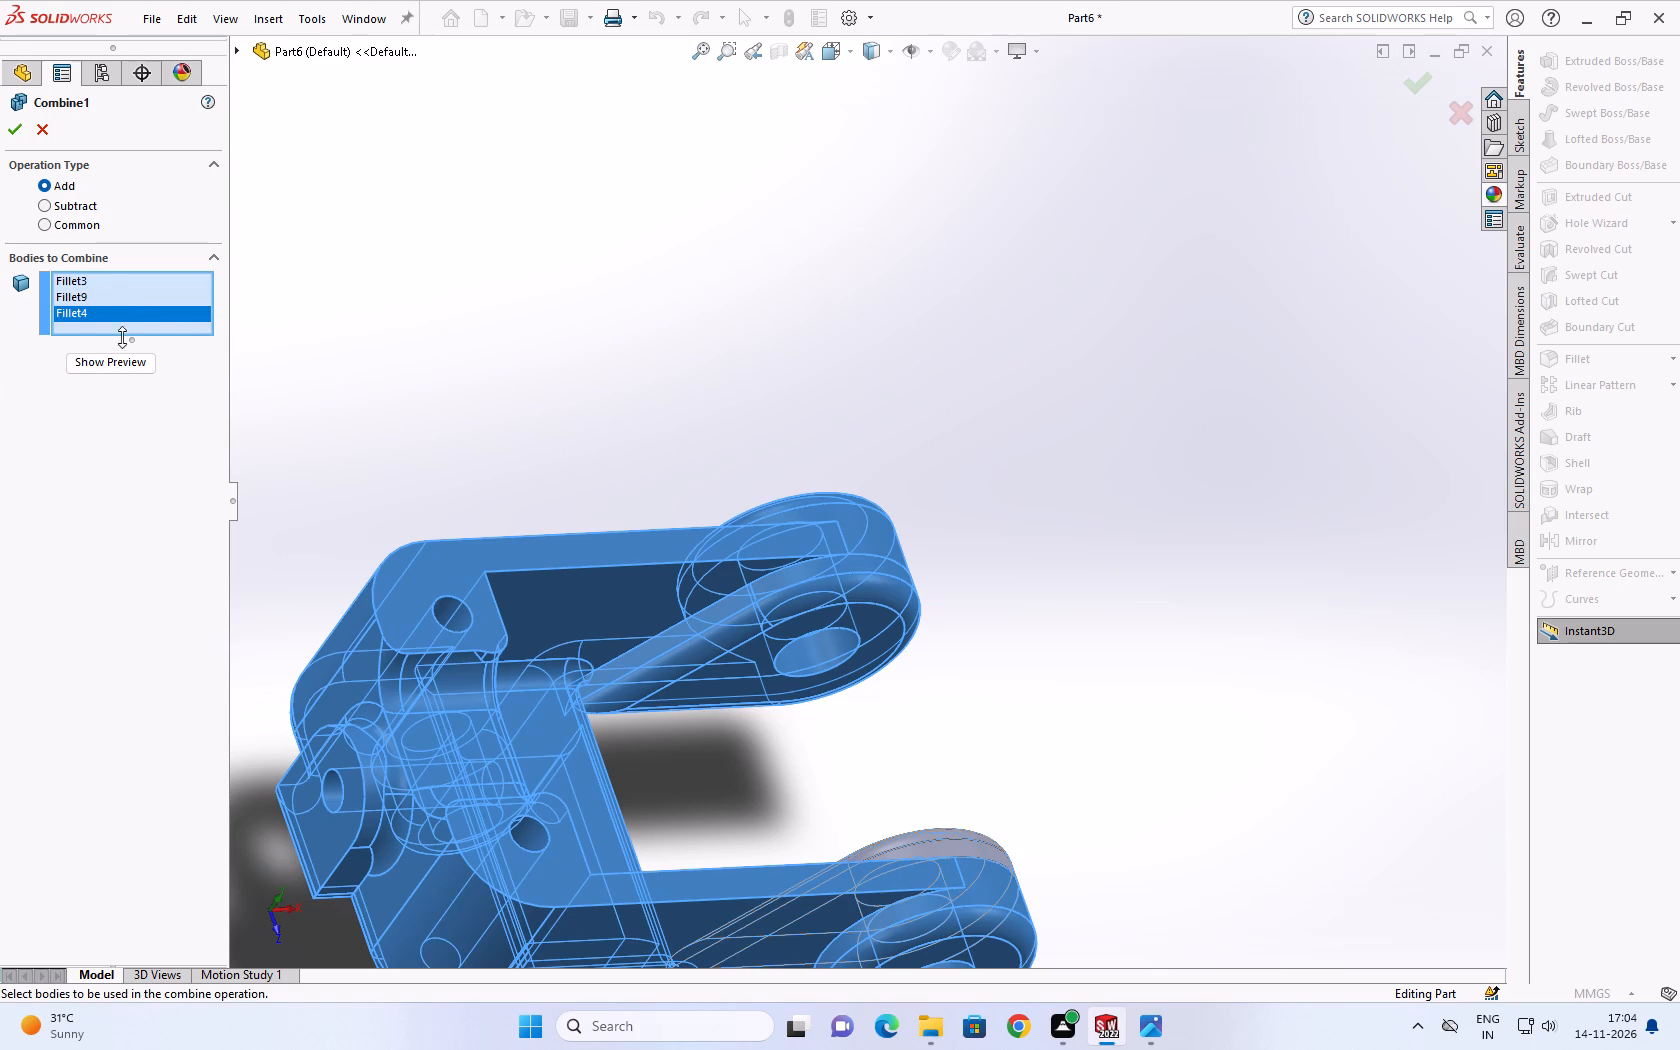
left_click(21, 127)
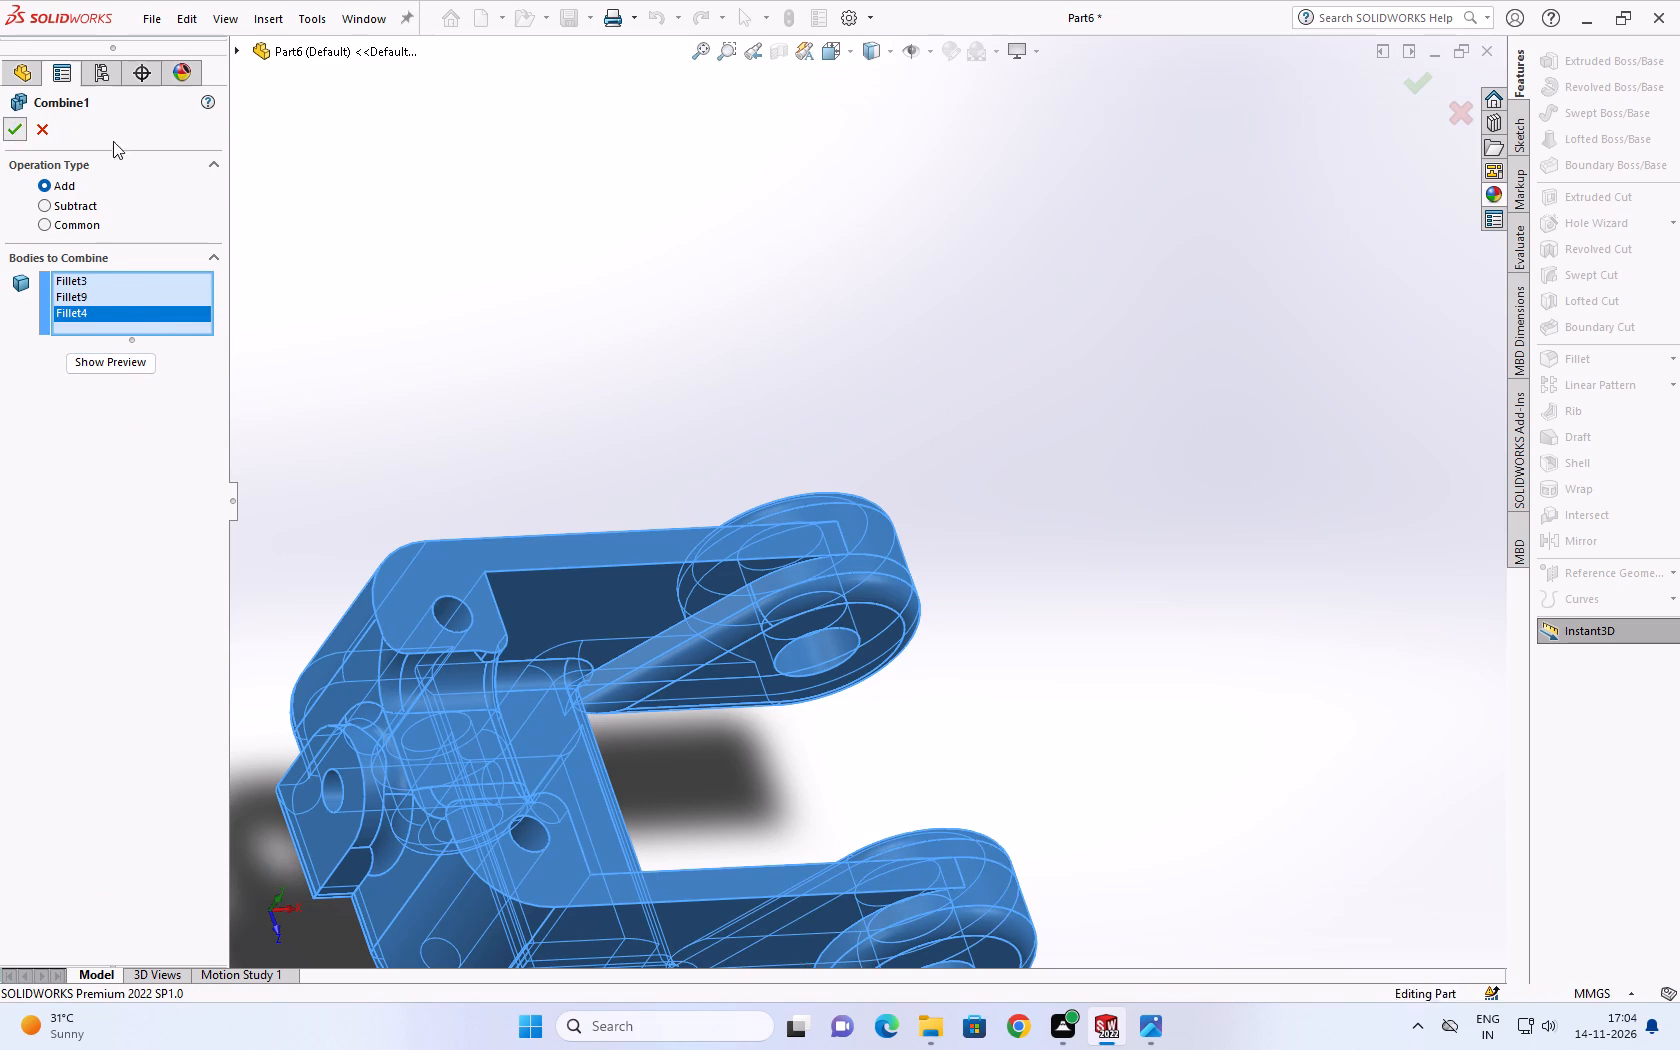
left_click(458, 311)
Start a symmetric fillet on the inner and outer long edges of one side arm's top face, trying radius 2 mm and then 1 mm.
middle_click_drag(659, 466, 557, 636)
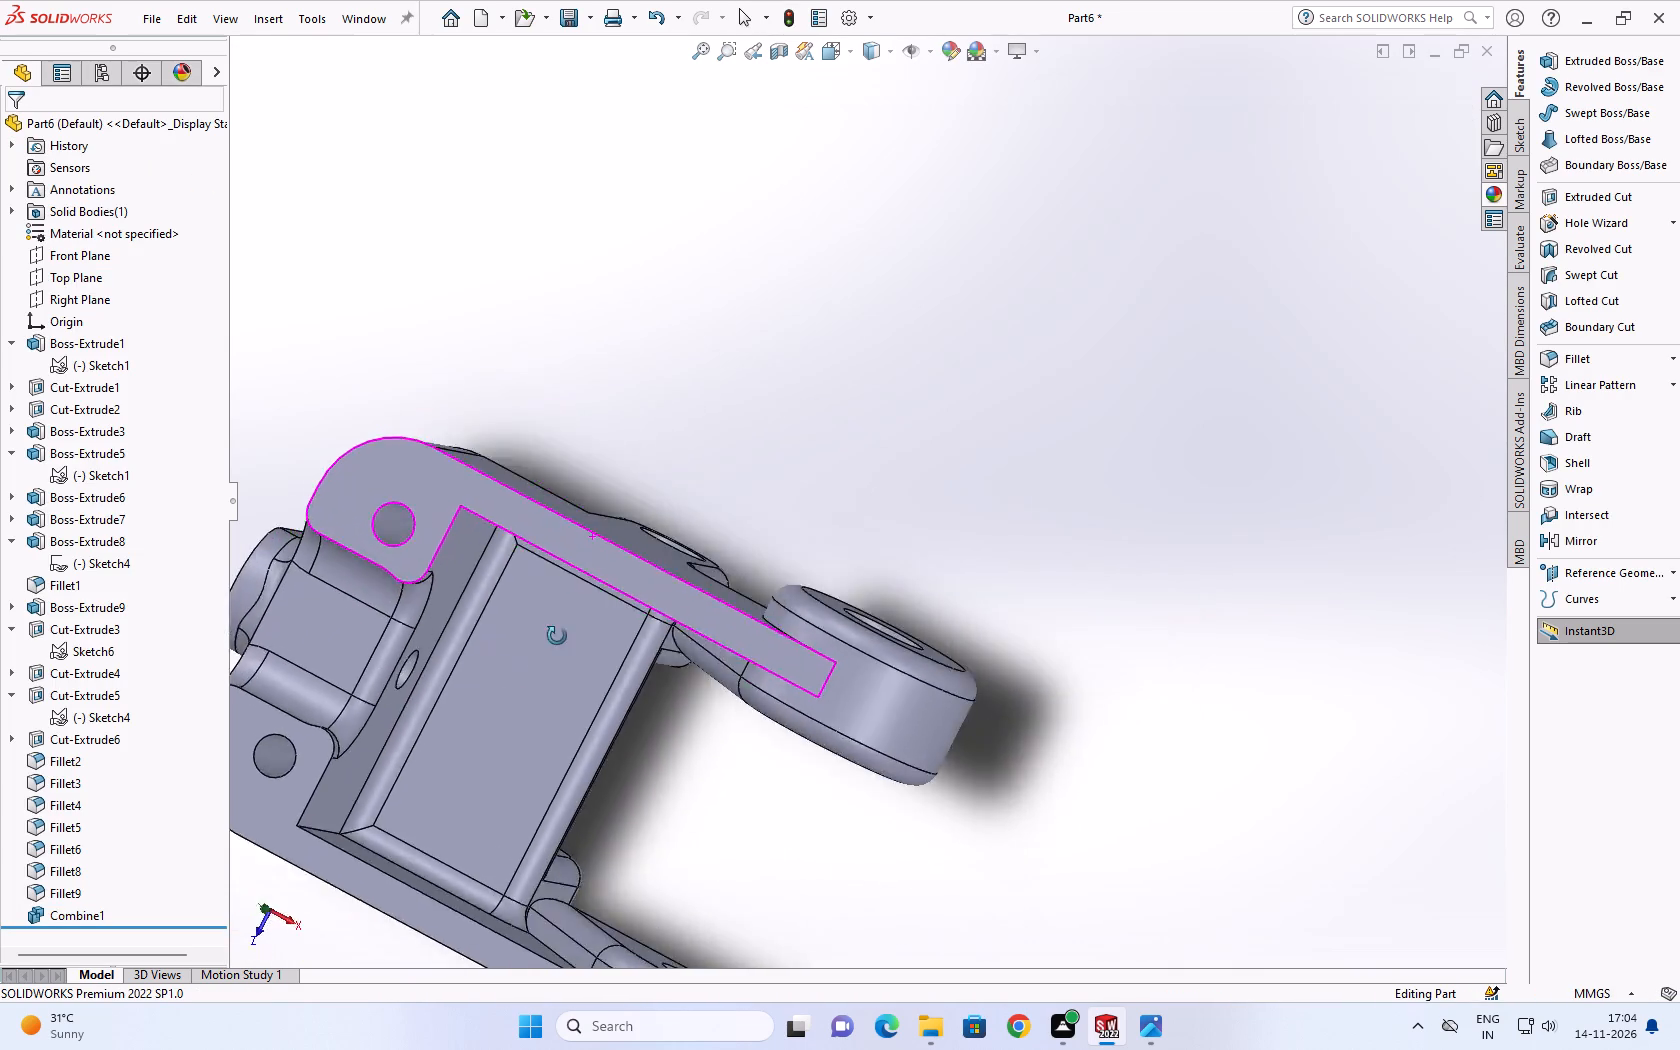
middle_click_drag(557, 636, 654, 383)
middle_click_drag(776, 463, 810, 568)
middle_click_drag(810, 612, 790, 758)
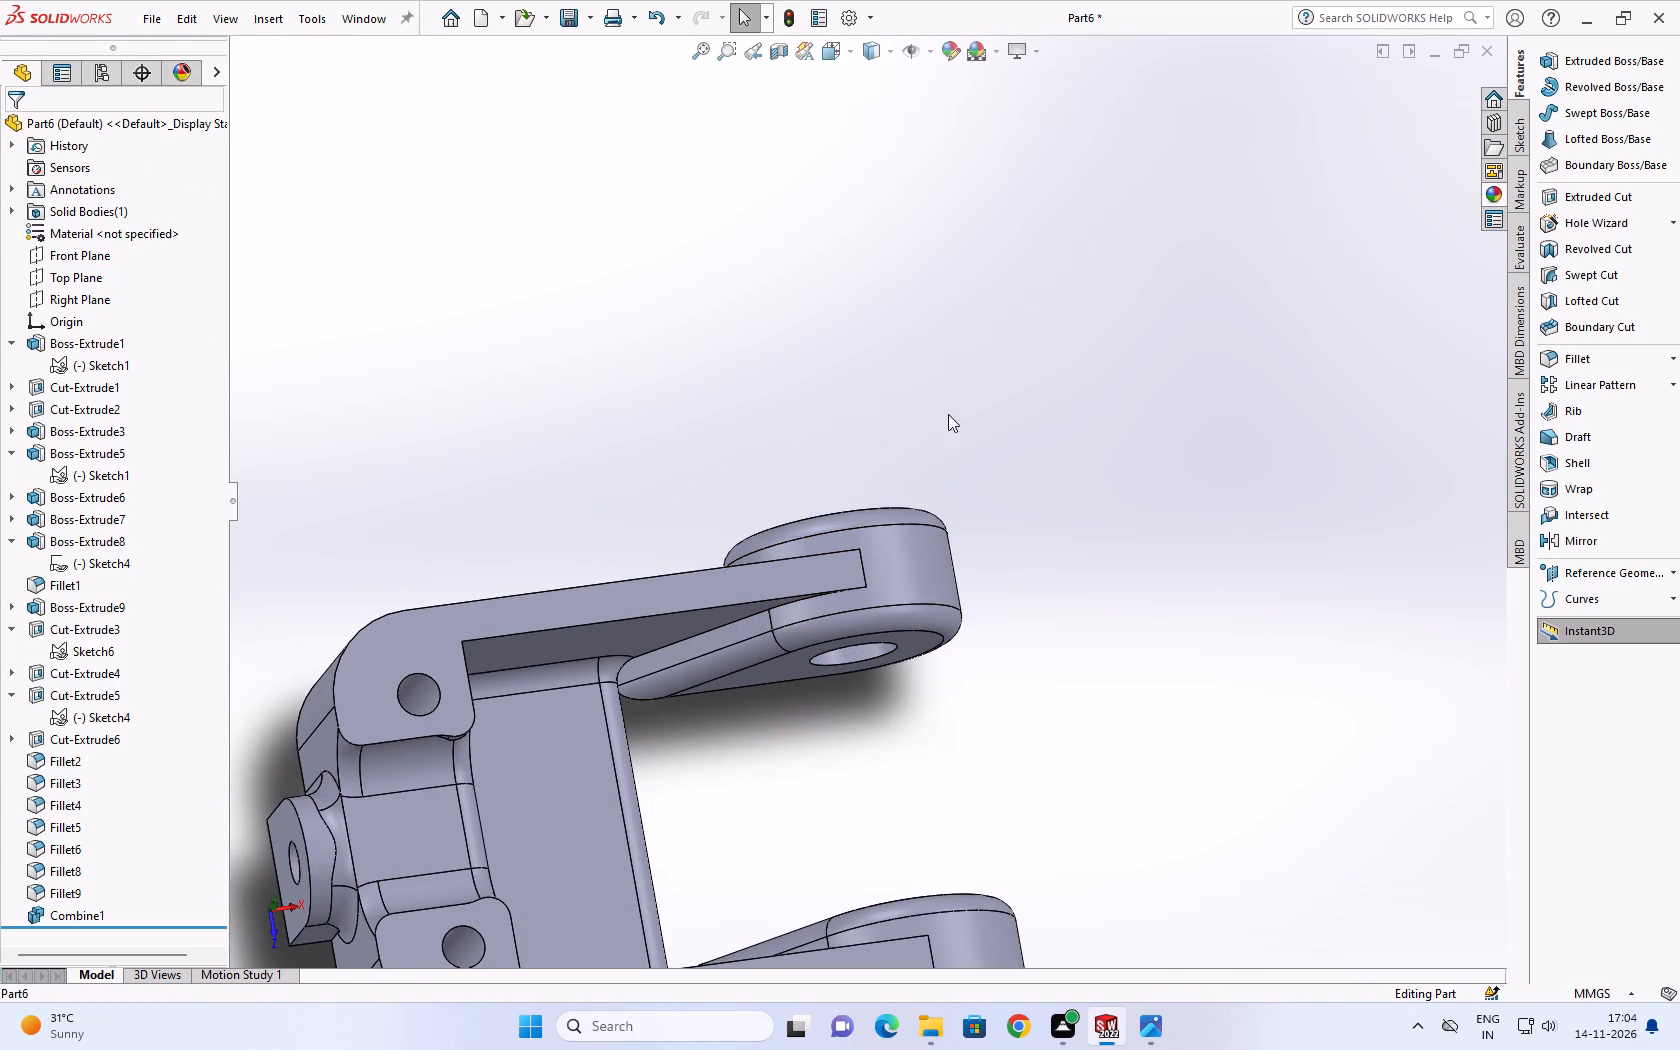
left_click(1575, 354)
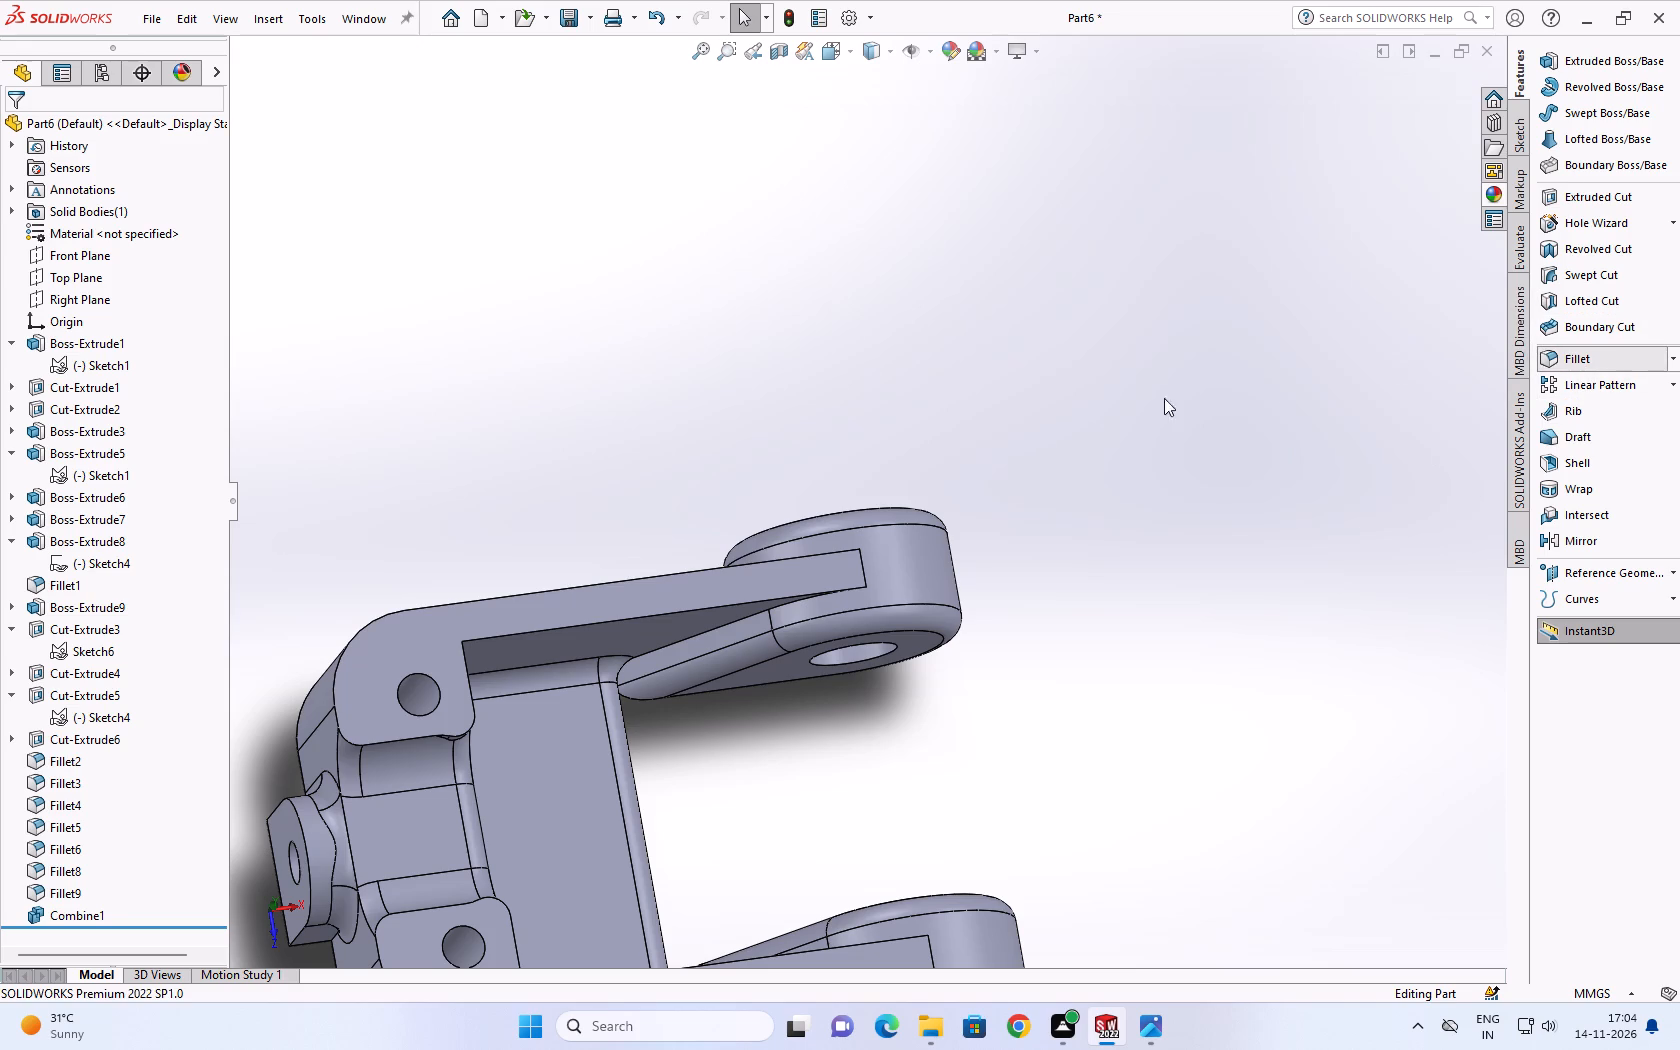
scroll(684, 600, "down", 5)
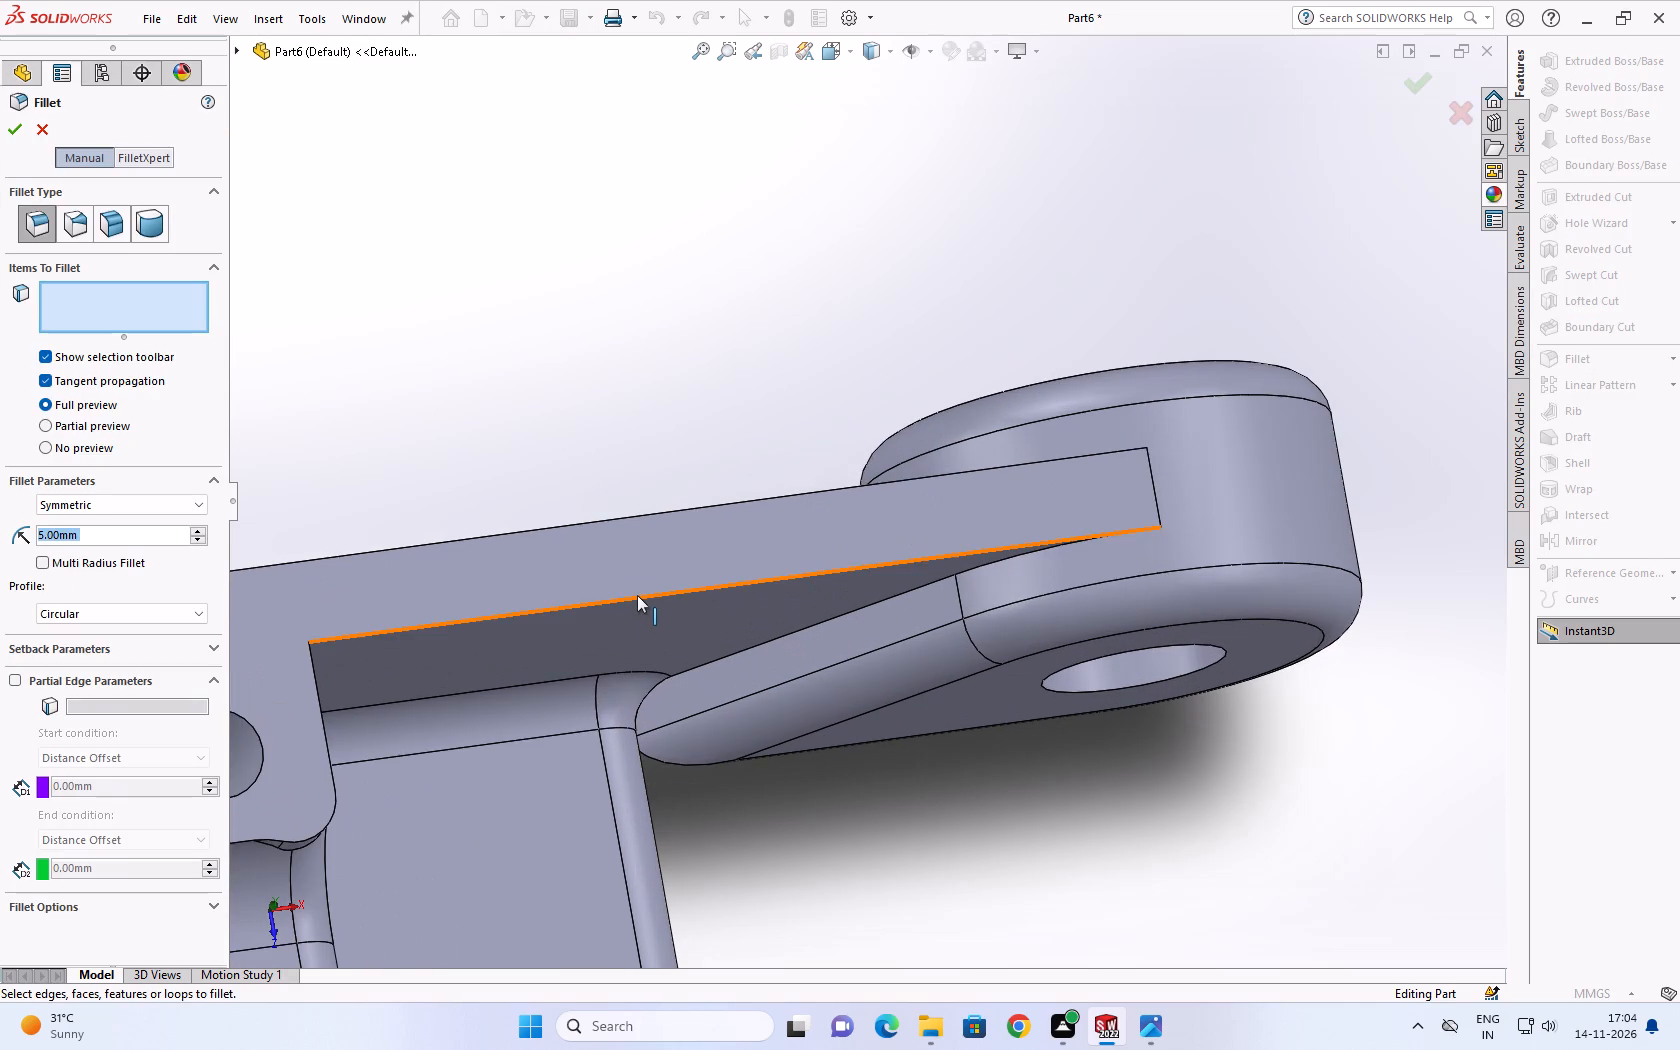
left_click(637, 595)
scroll(586, 533, "down", 1)
middle_click_drag(586, 533, 632, 603)
left_click(560, 529)
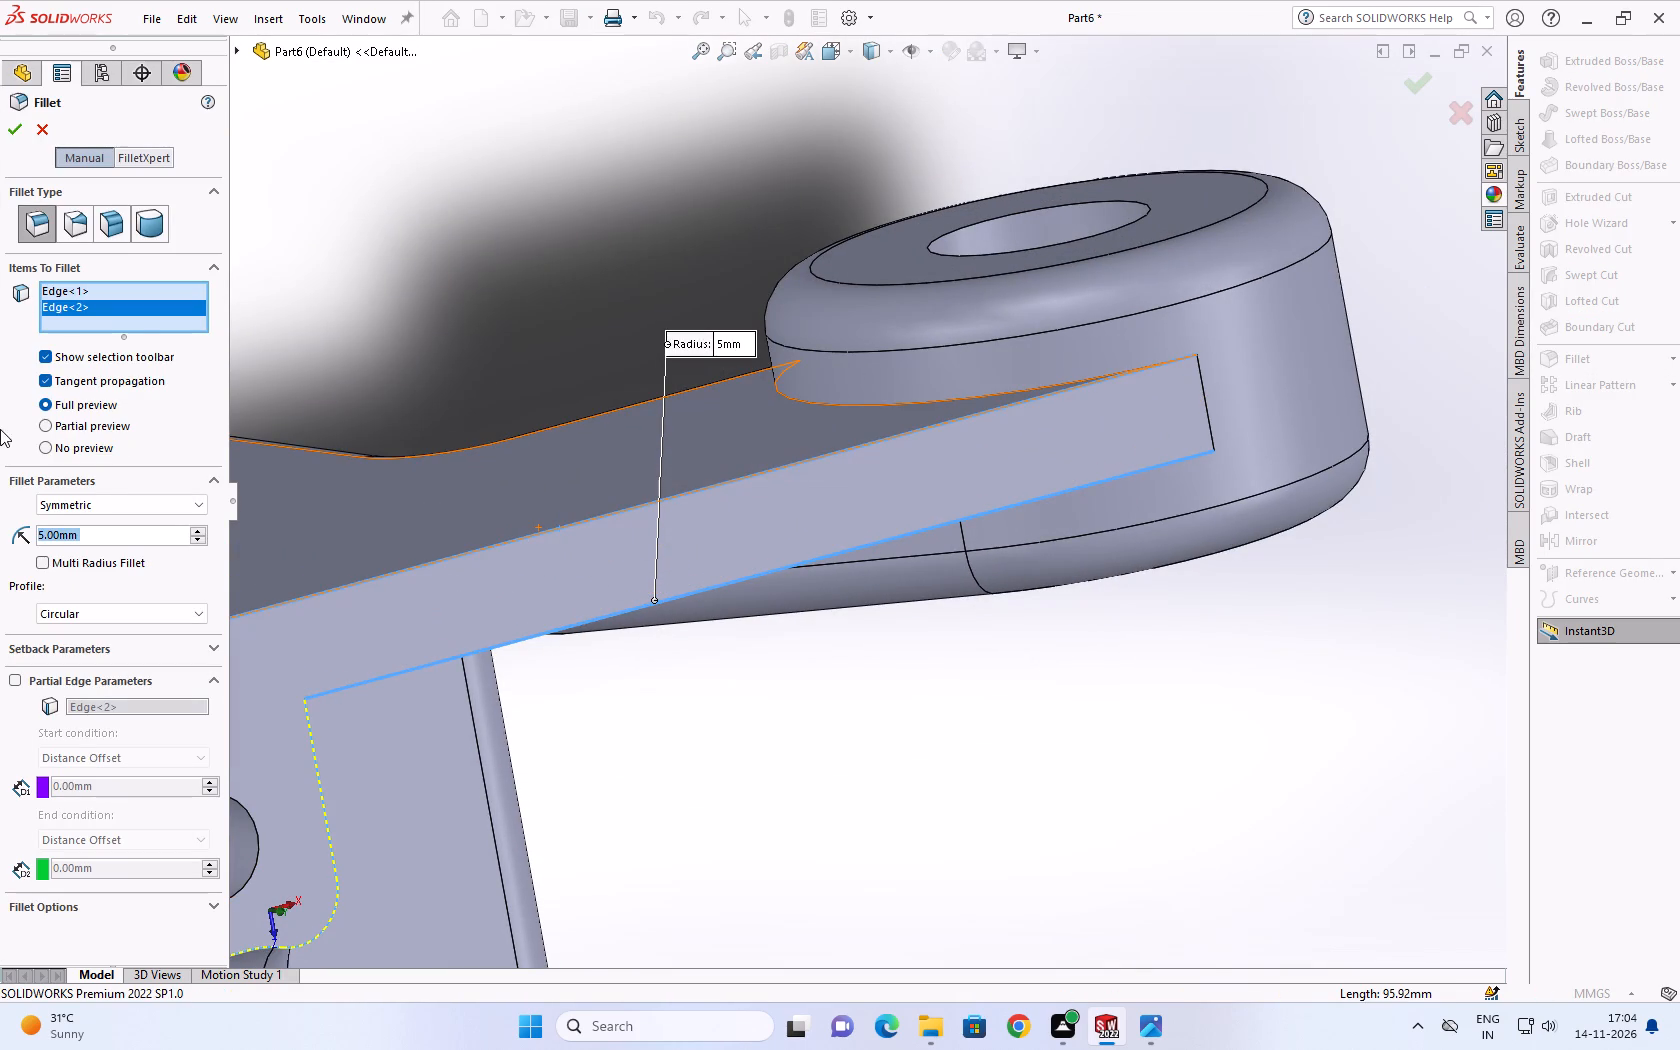
key("2")
key("Return")
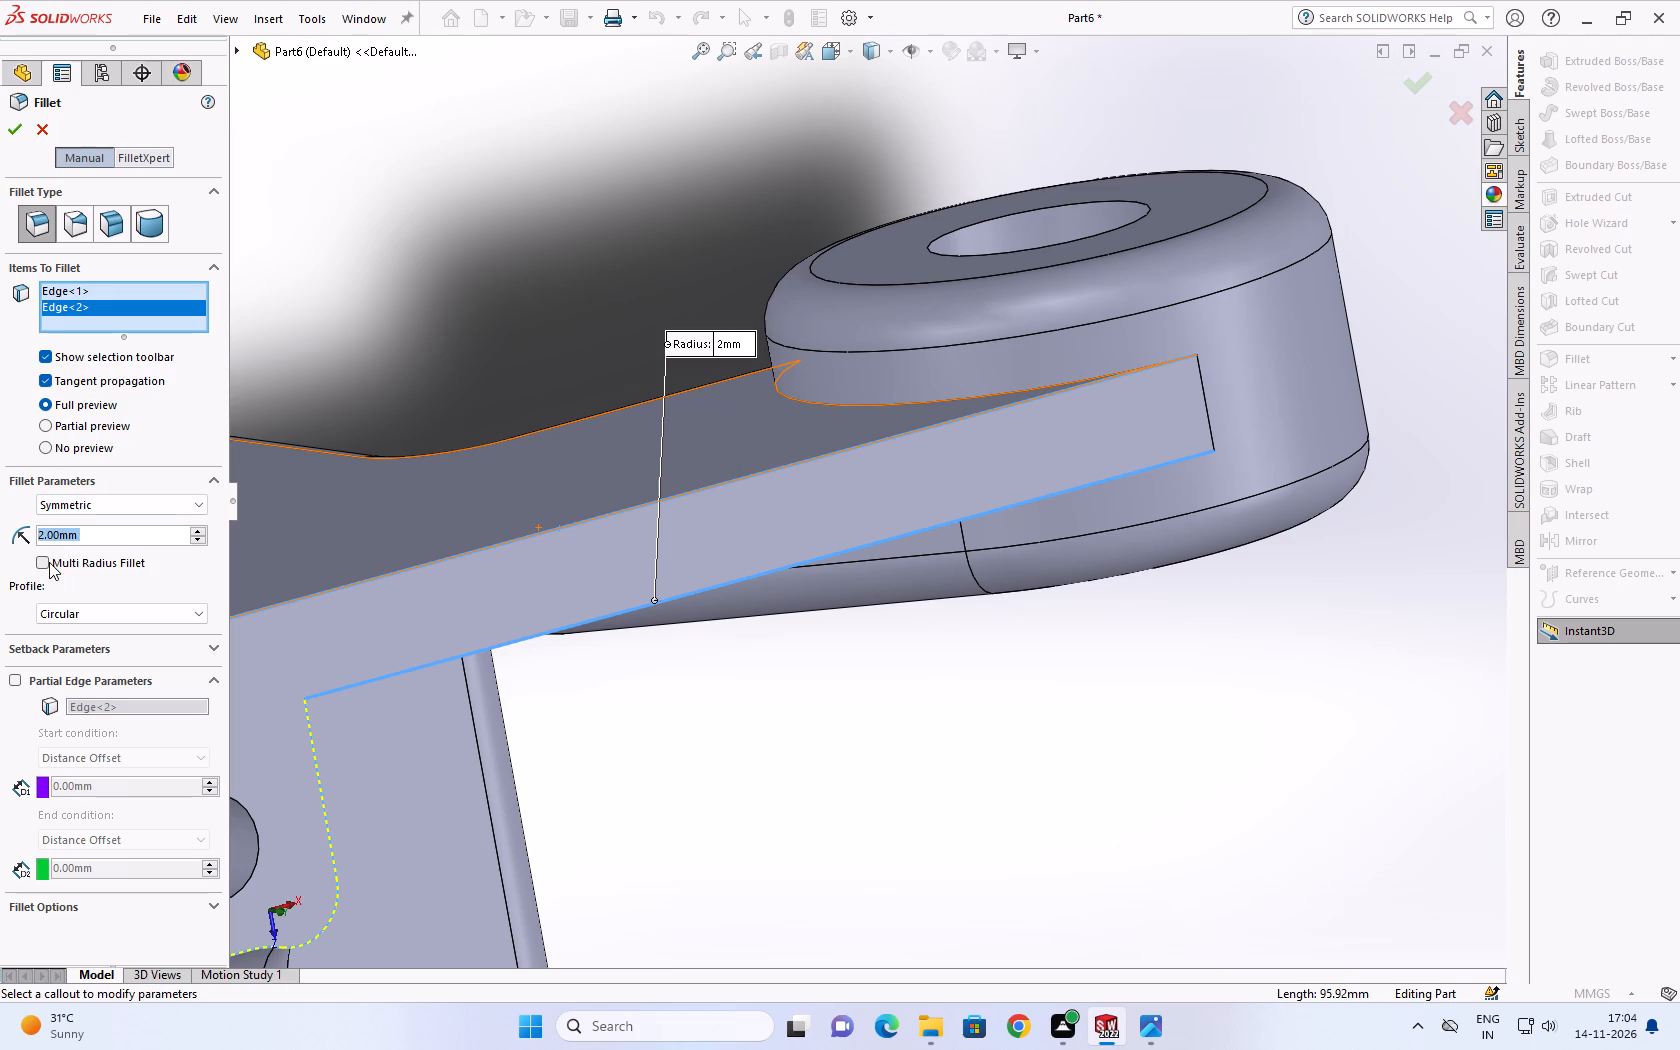
key("1")
key("Return")
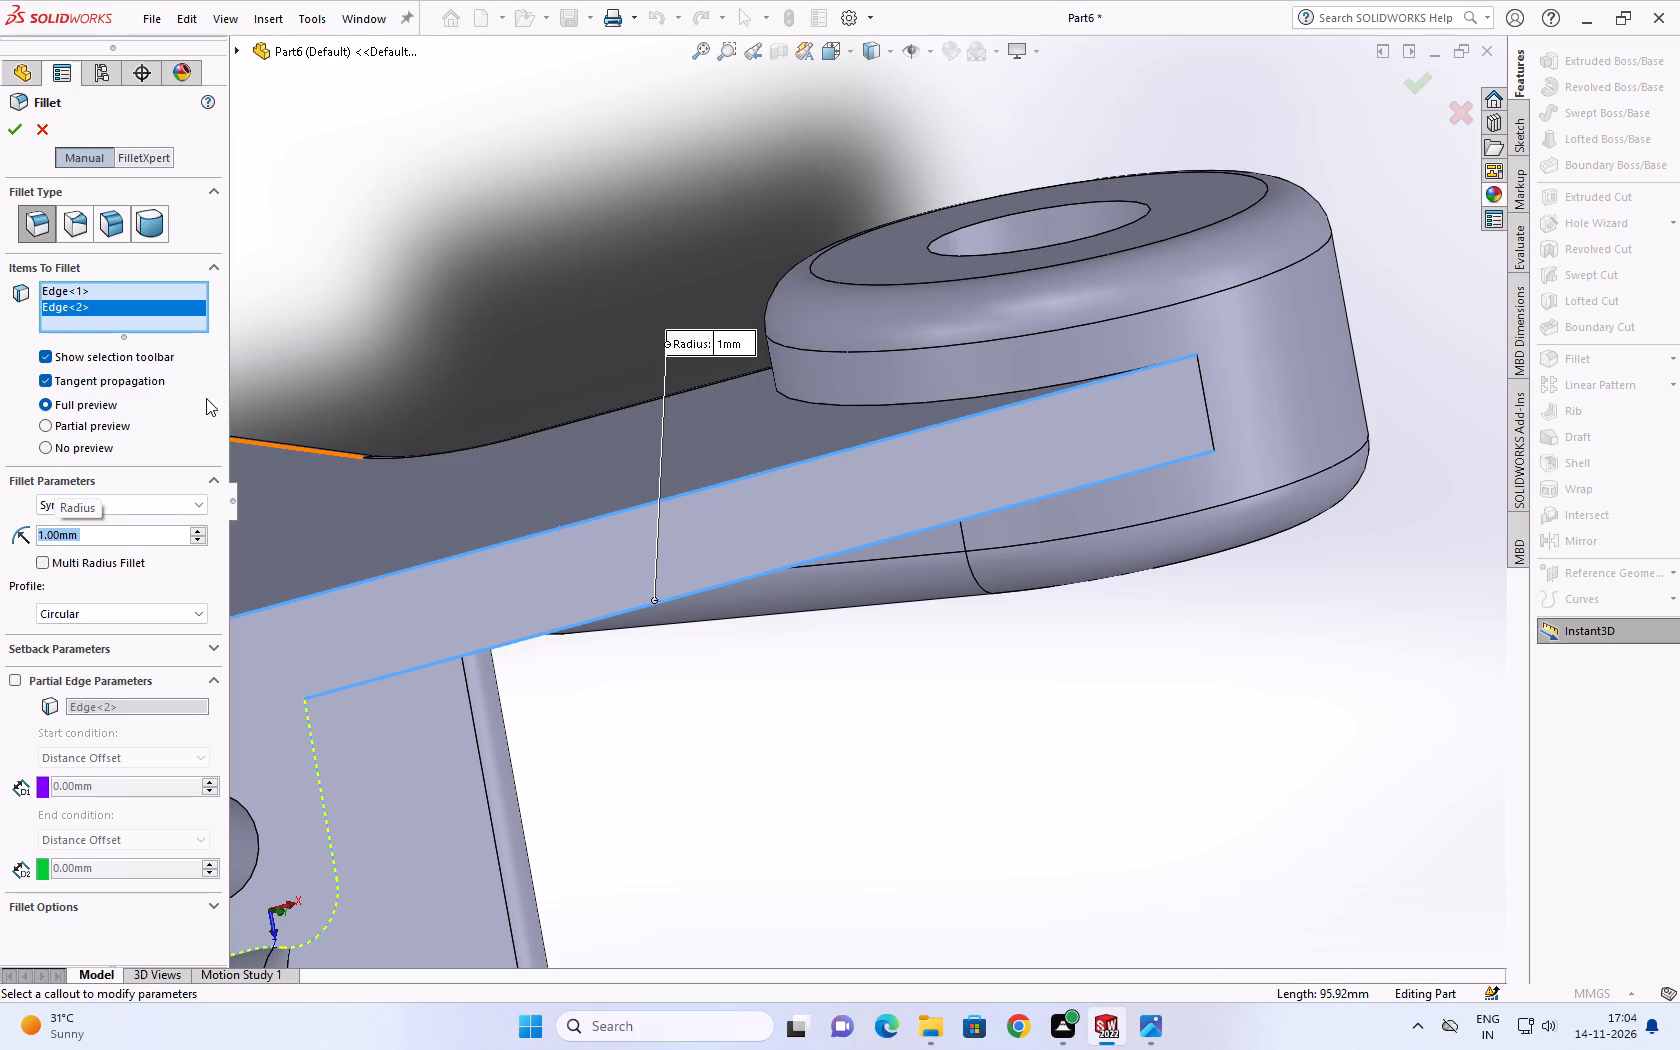
Remove the arm's outer edge from the fillet selection and try selecting it again, leaving the inner edge selected.
left_click(113, 303)
right_click(113, 302)
left_click(149, 335)
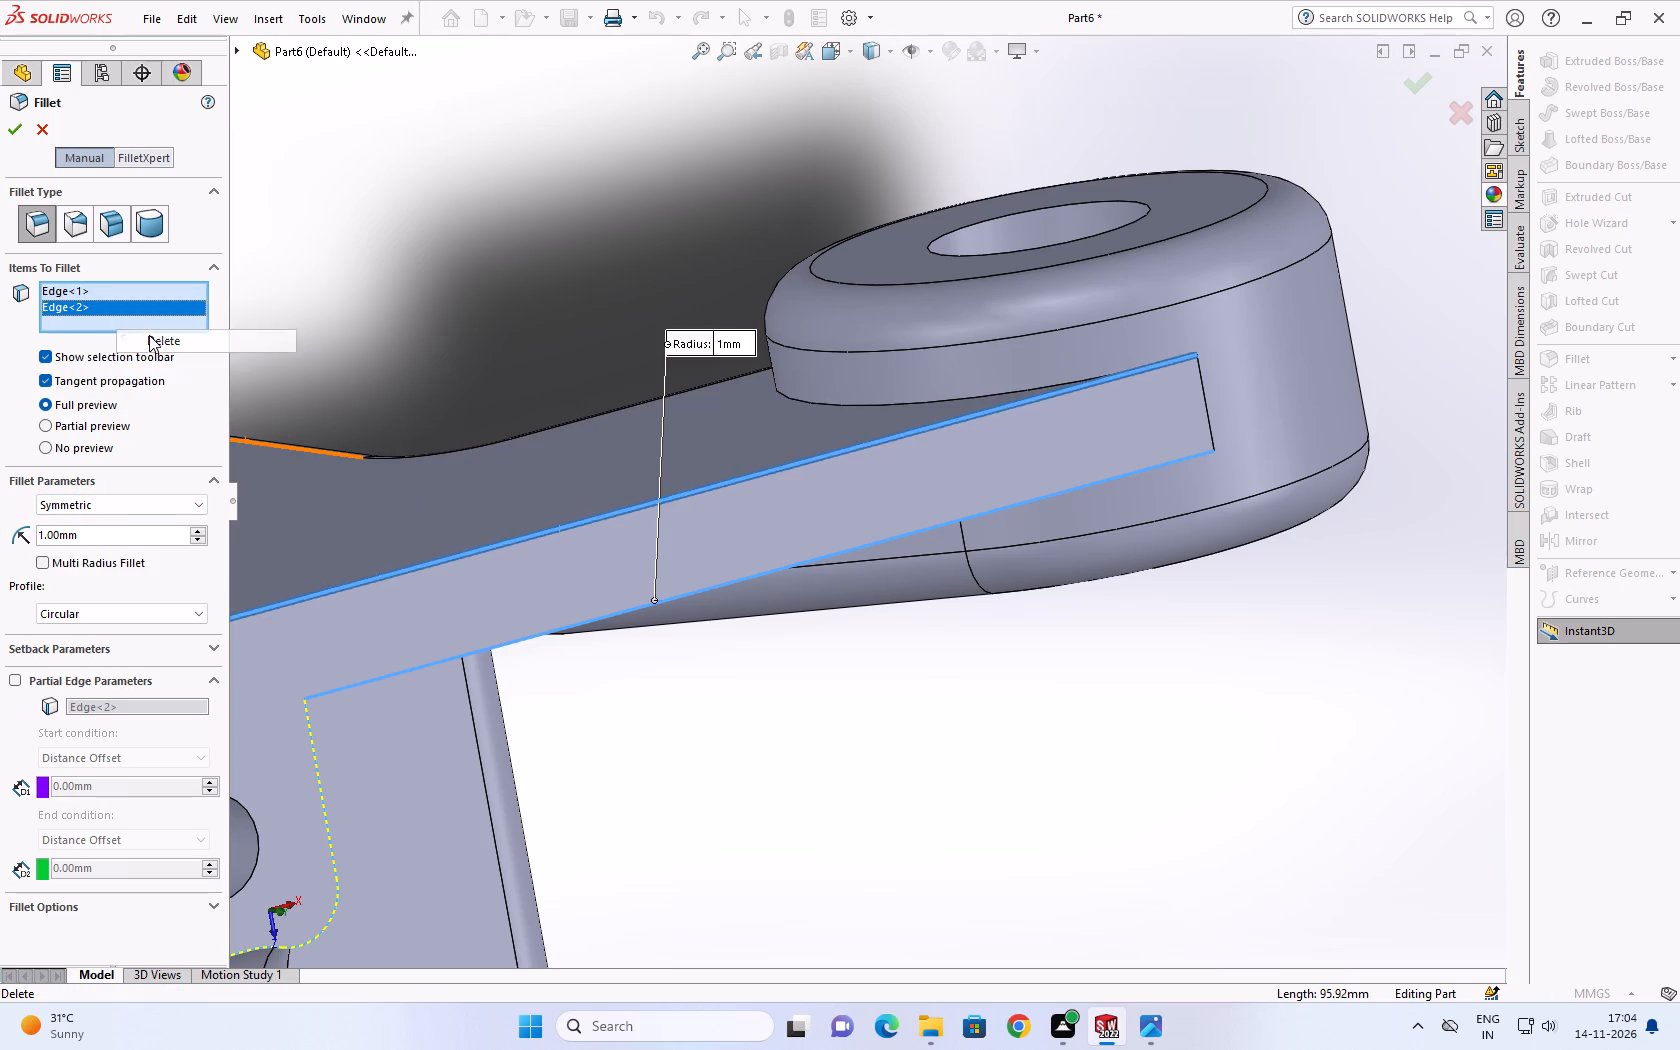
left_click(572, 526)
left_click(562, 529)
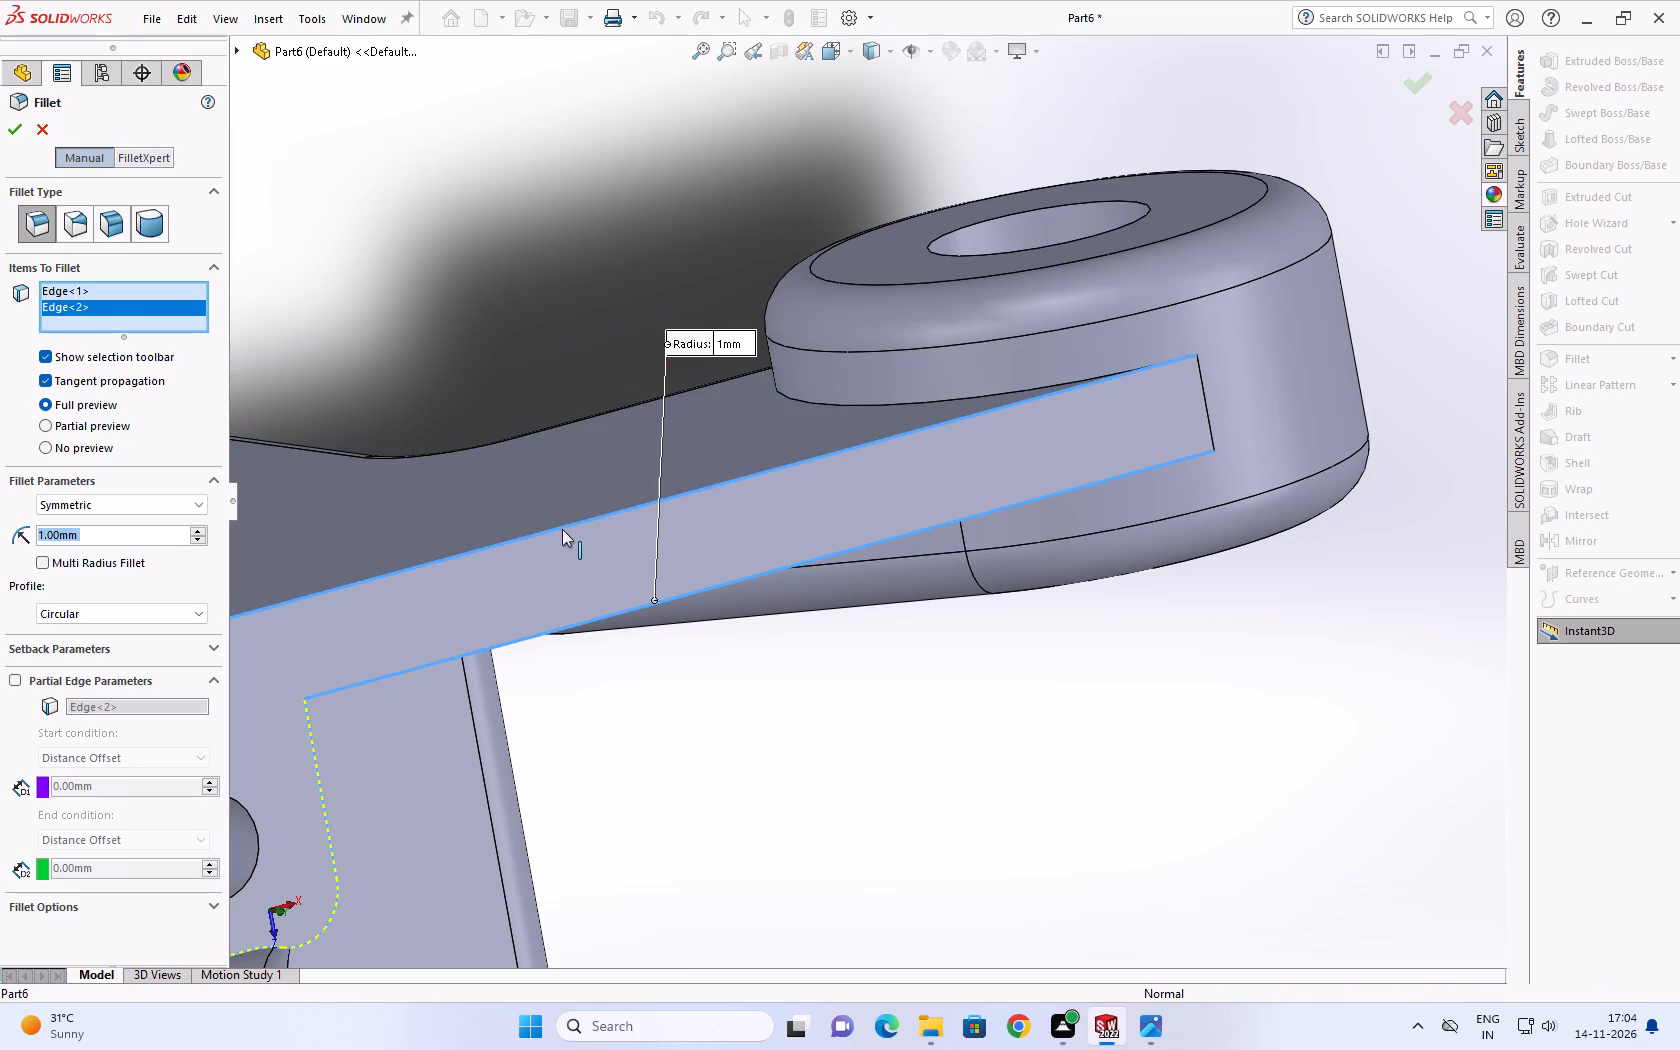
Set the symmetric fillet radius on the side arm's inner long edge to 2 mm.
scroll(541, 647, "up", 3)
scroll(530, 651, "down", 3)
middle_click_drag(505, 657, 351, 601)
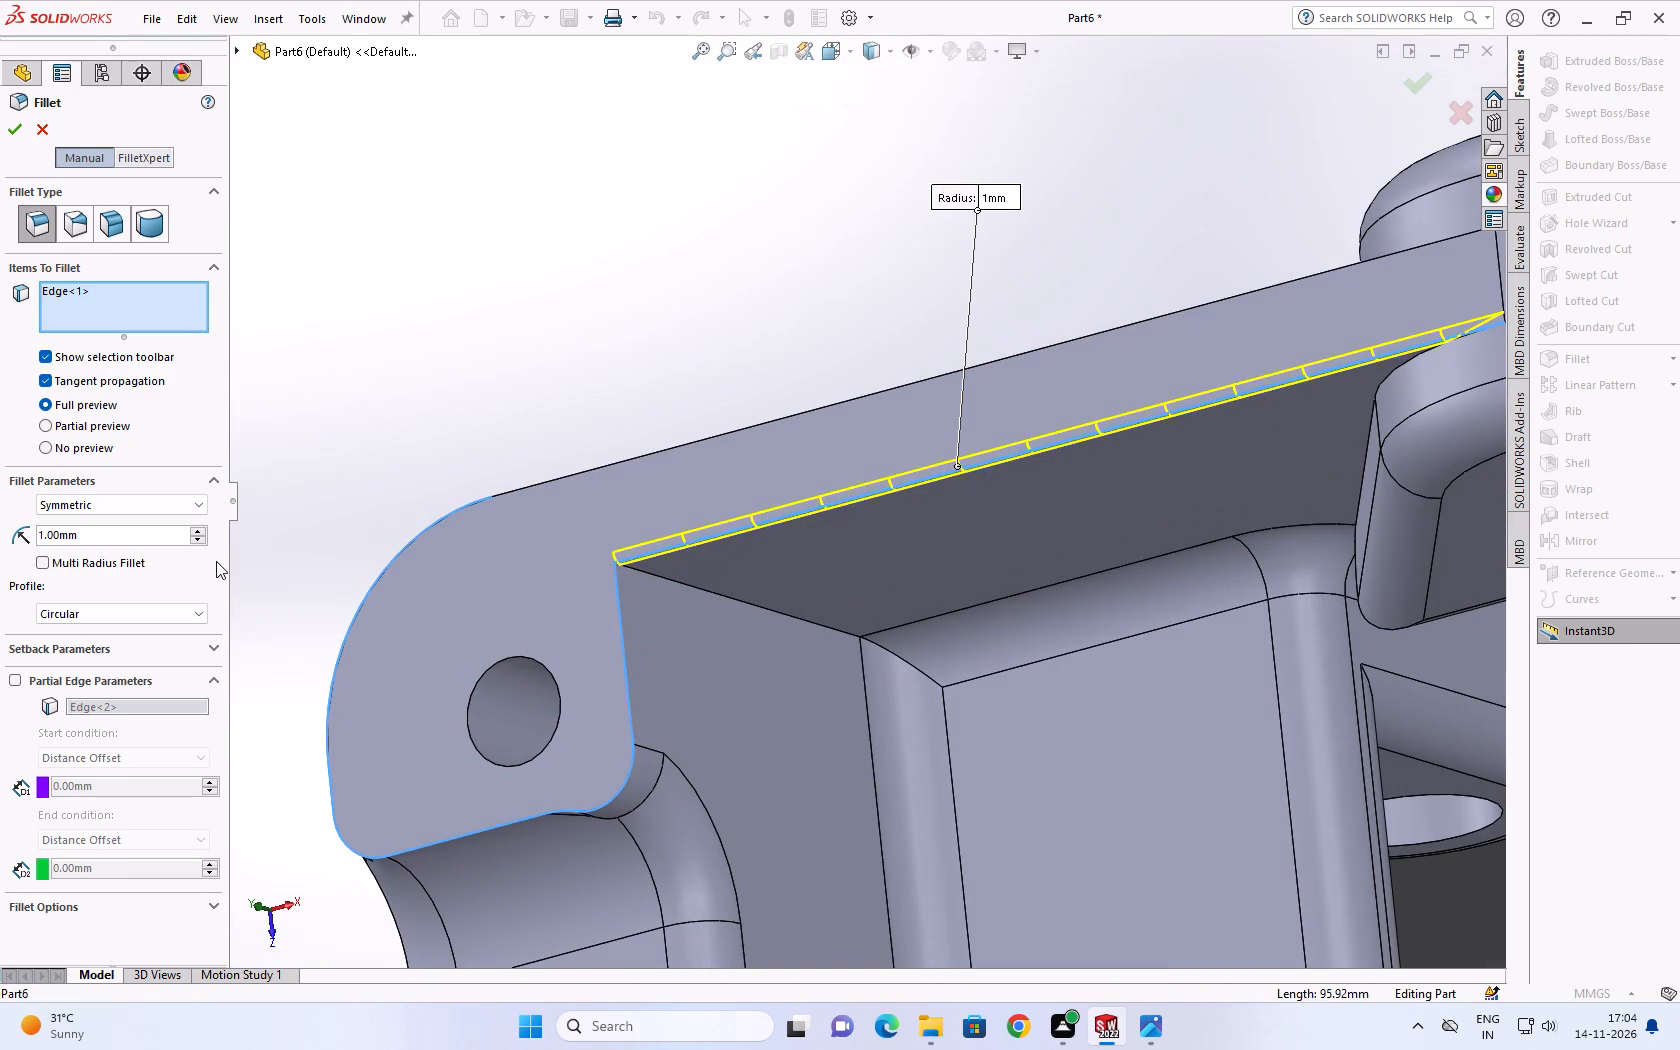
left_click(197, 532)
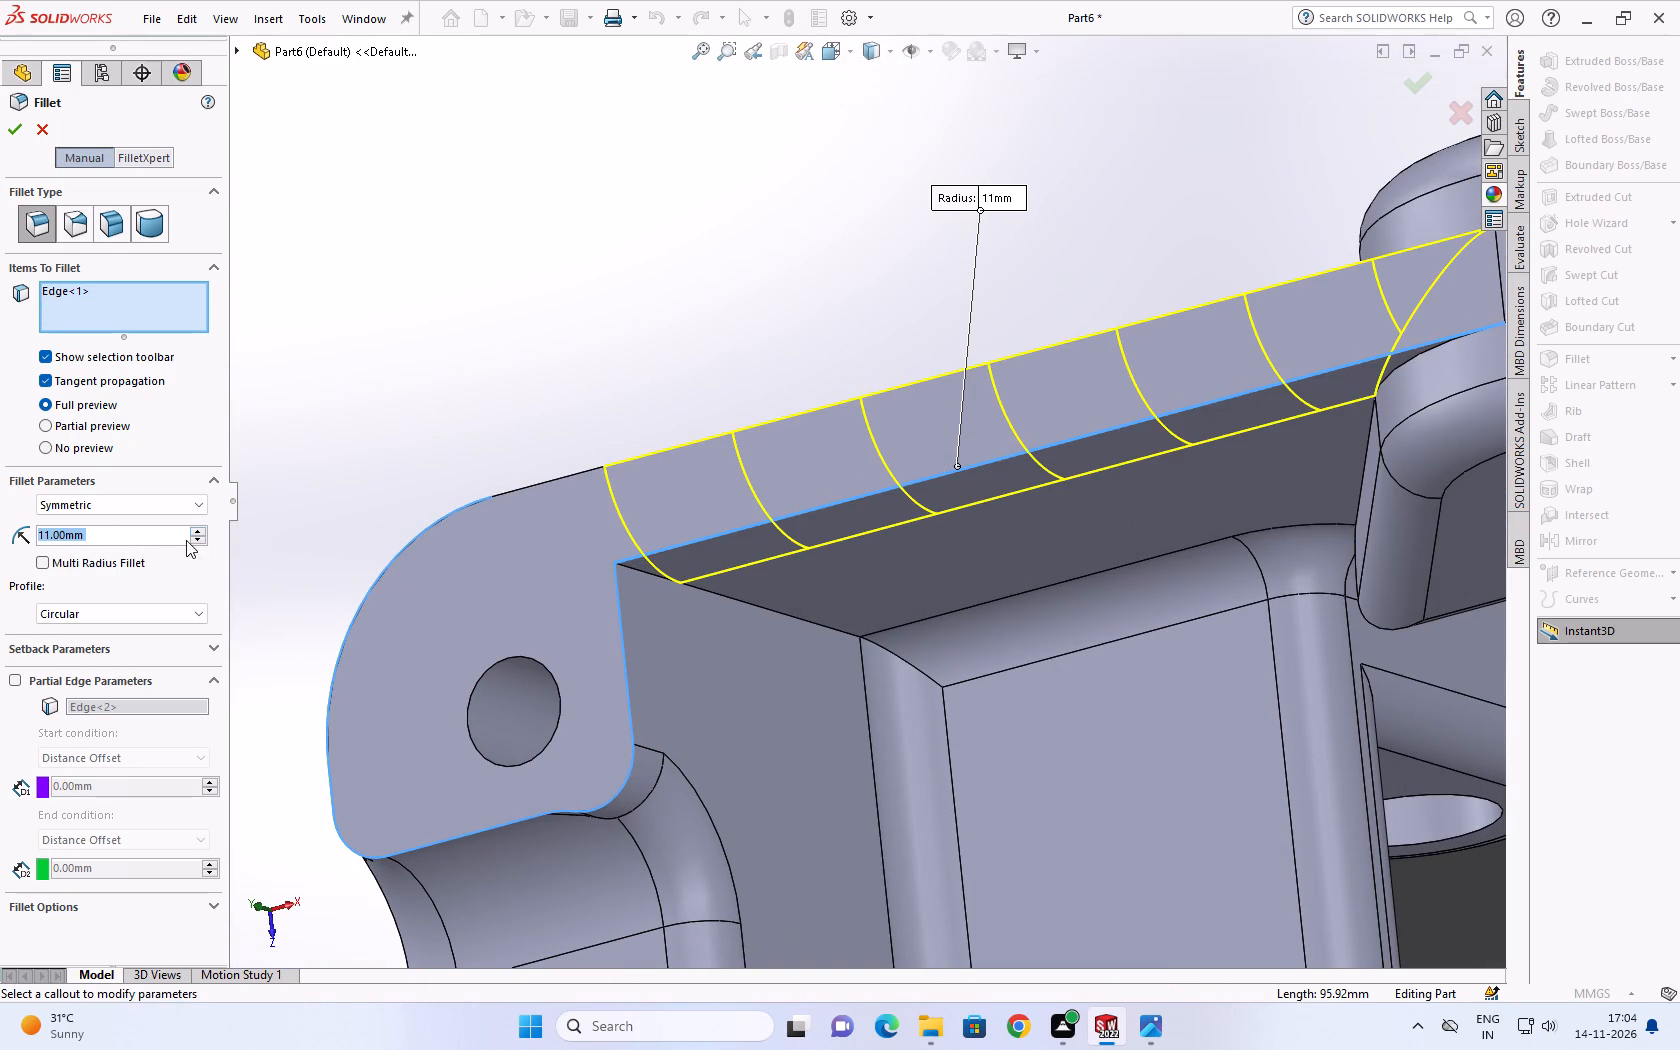
double_click(138, 534)
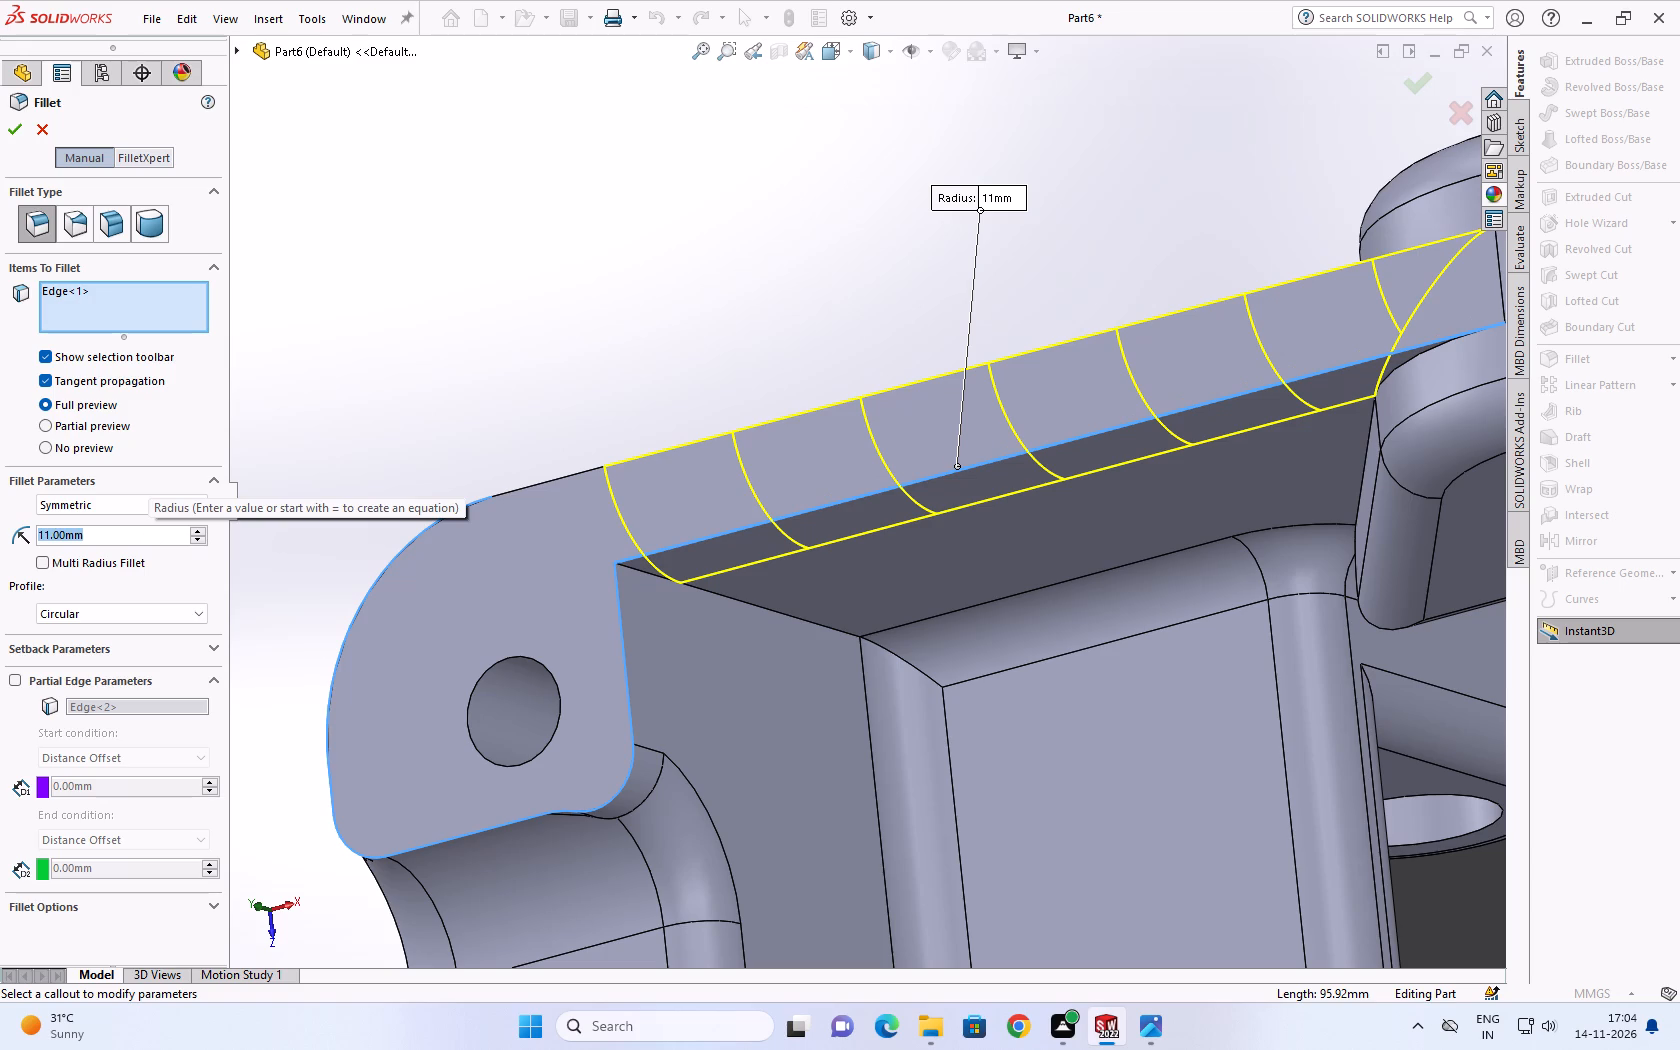
key("2")
key("Return")
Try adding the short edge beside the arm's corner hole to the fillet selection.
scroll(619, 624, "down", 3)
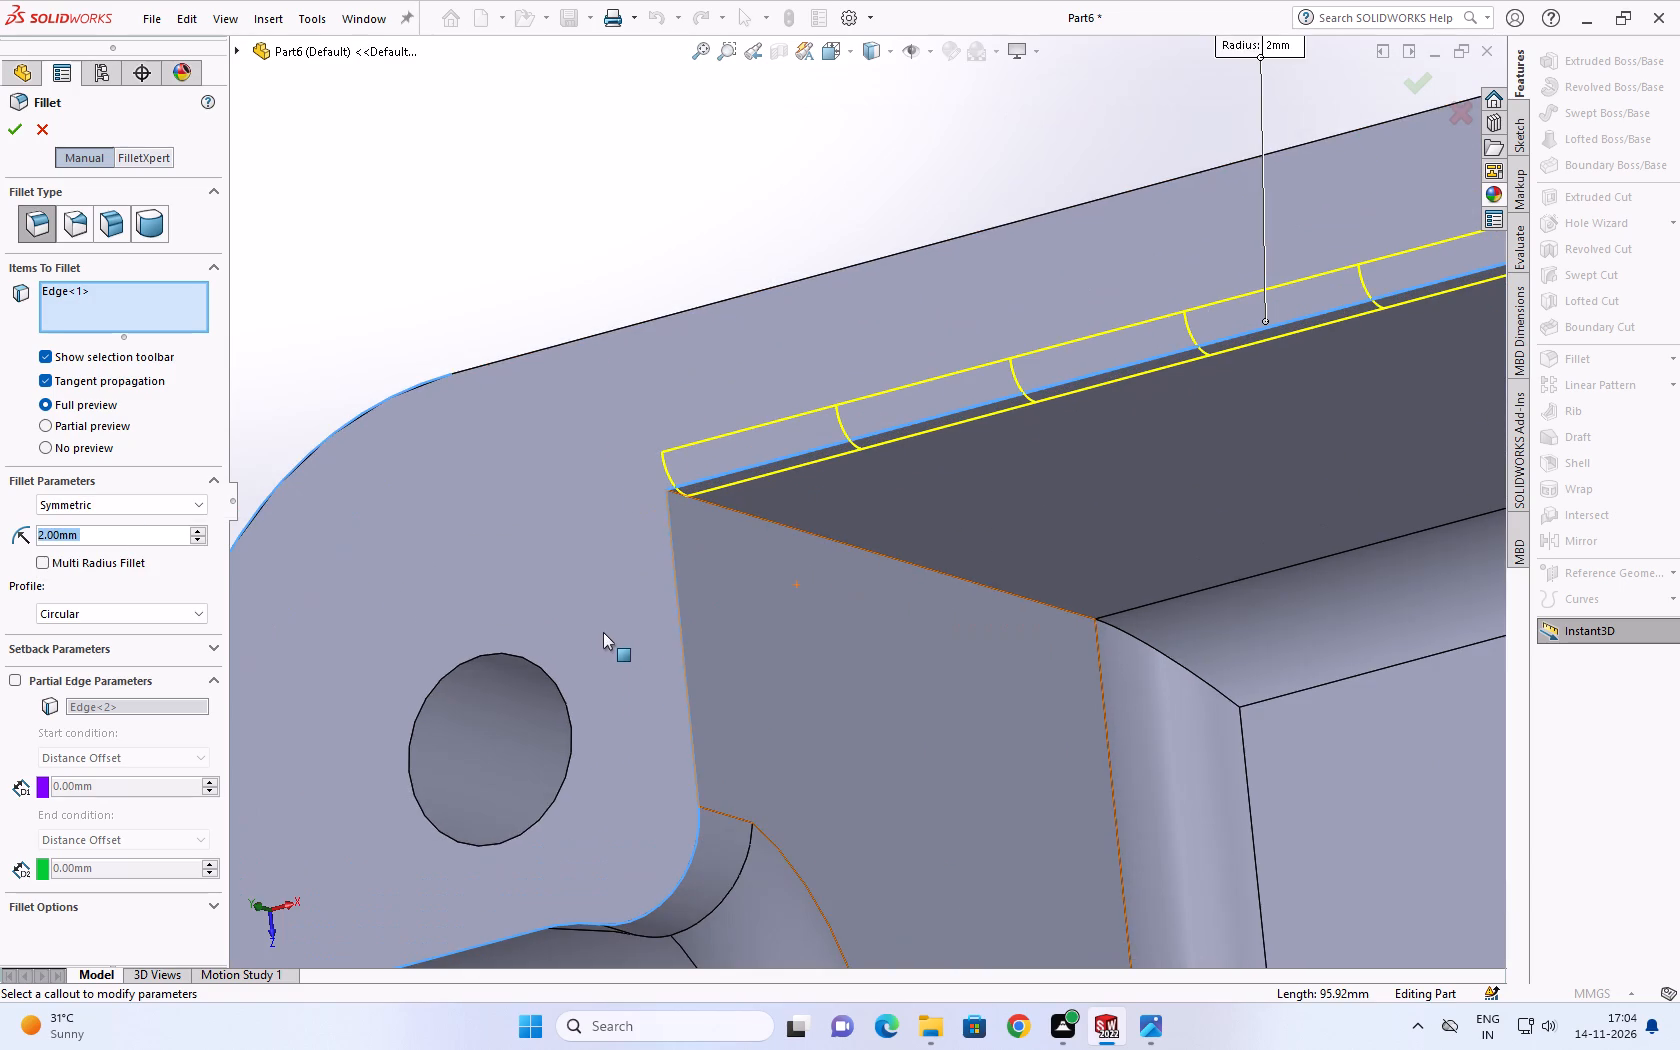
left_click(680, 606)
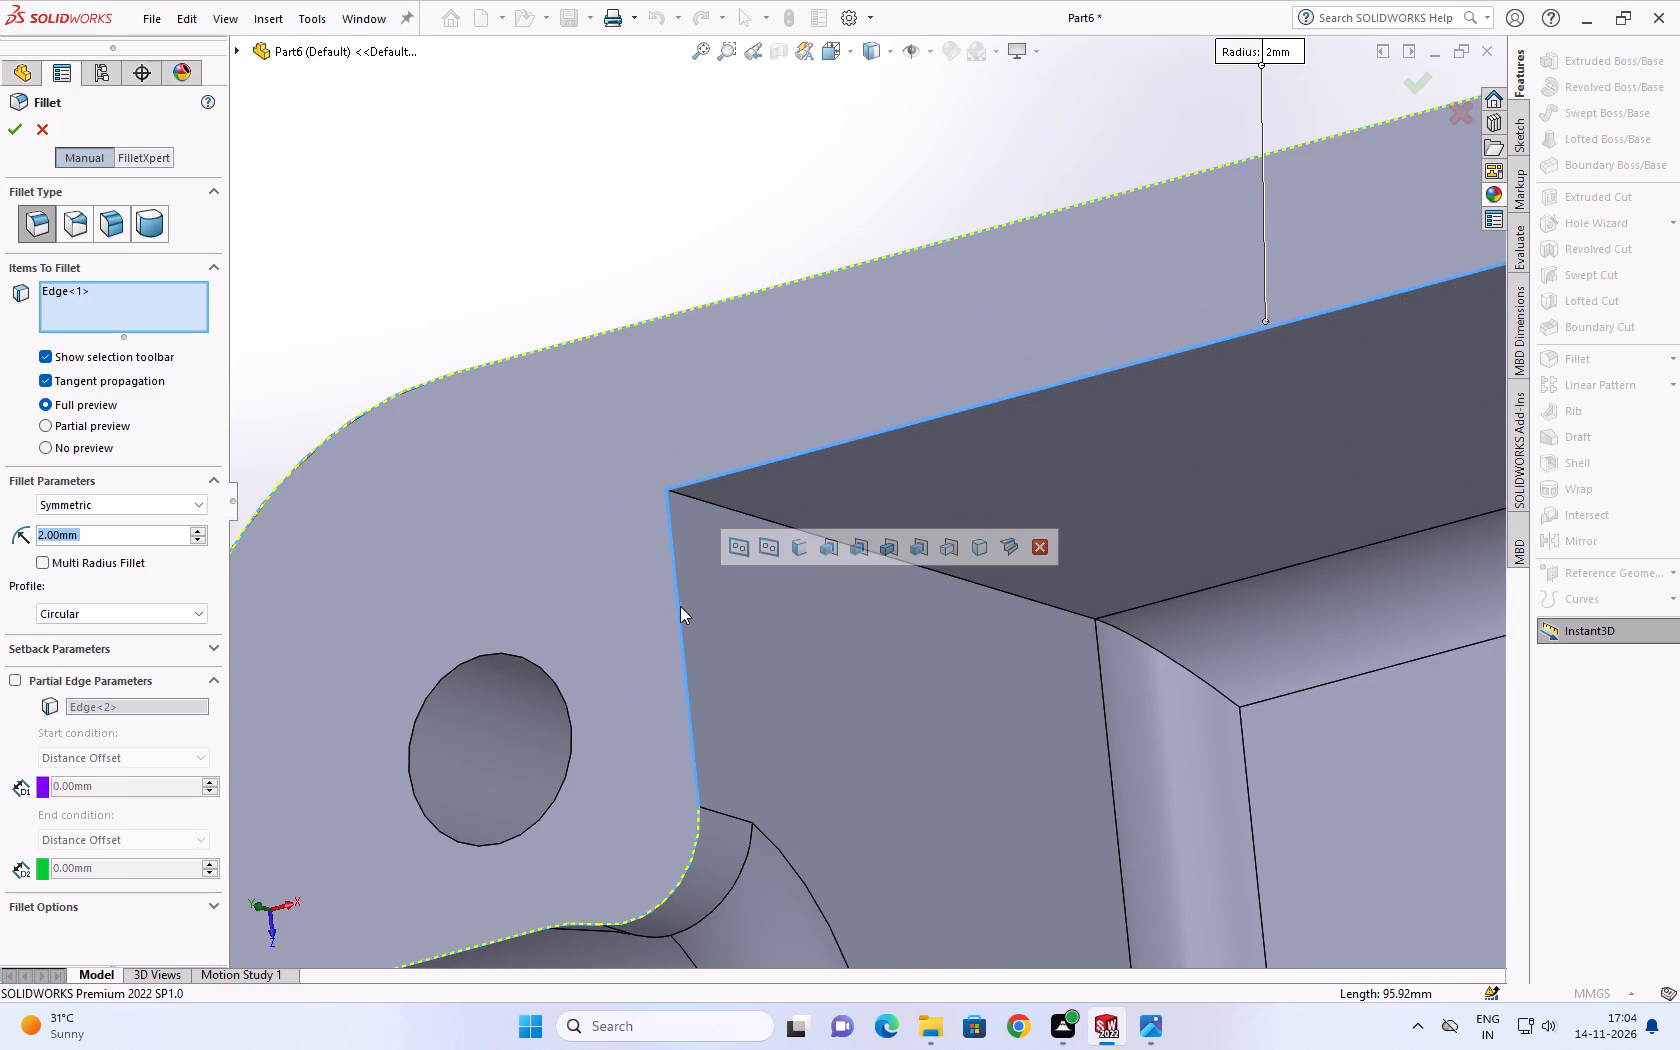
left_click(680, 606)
Add the opposite side arm's inner long top edge to the selection and apply the 2 mm fillet.
scroll(780, 907, "up", 4)
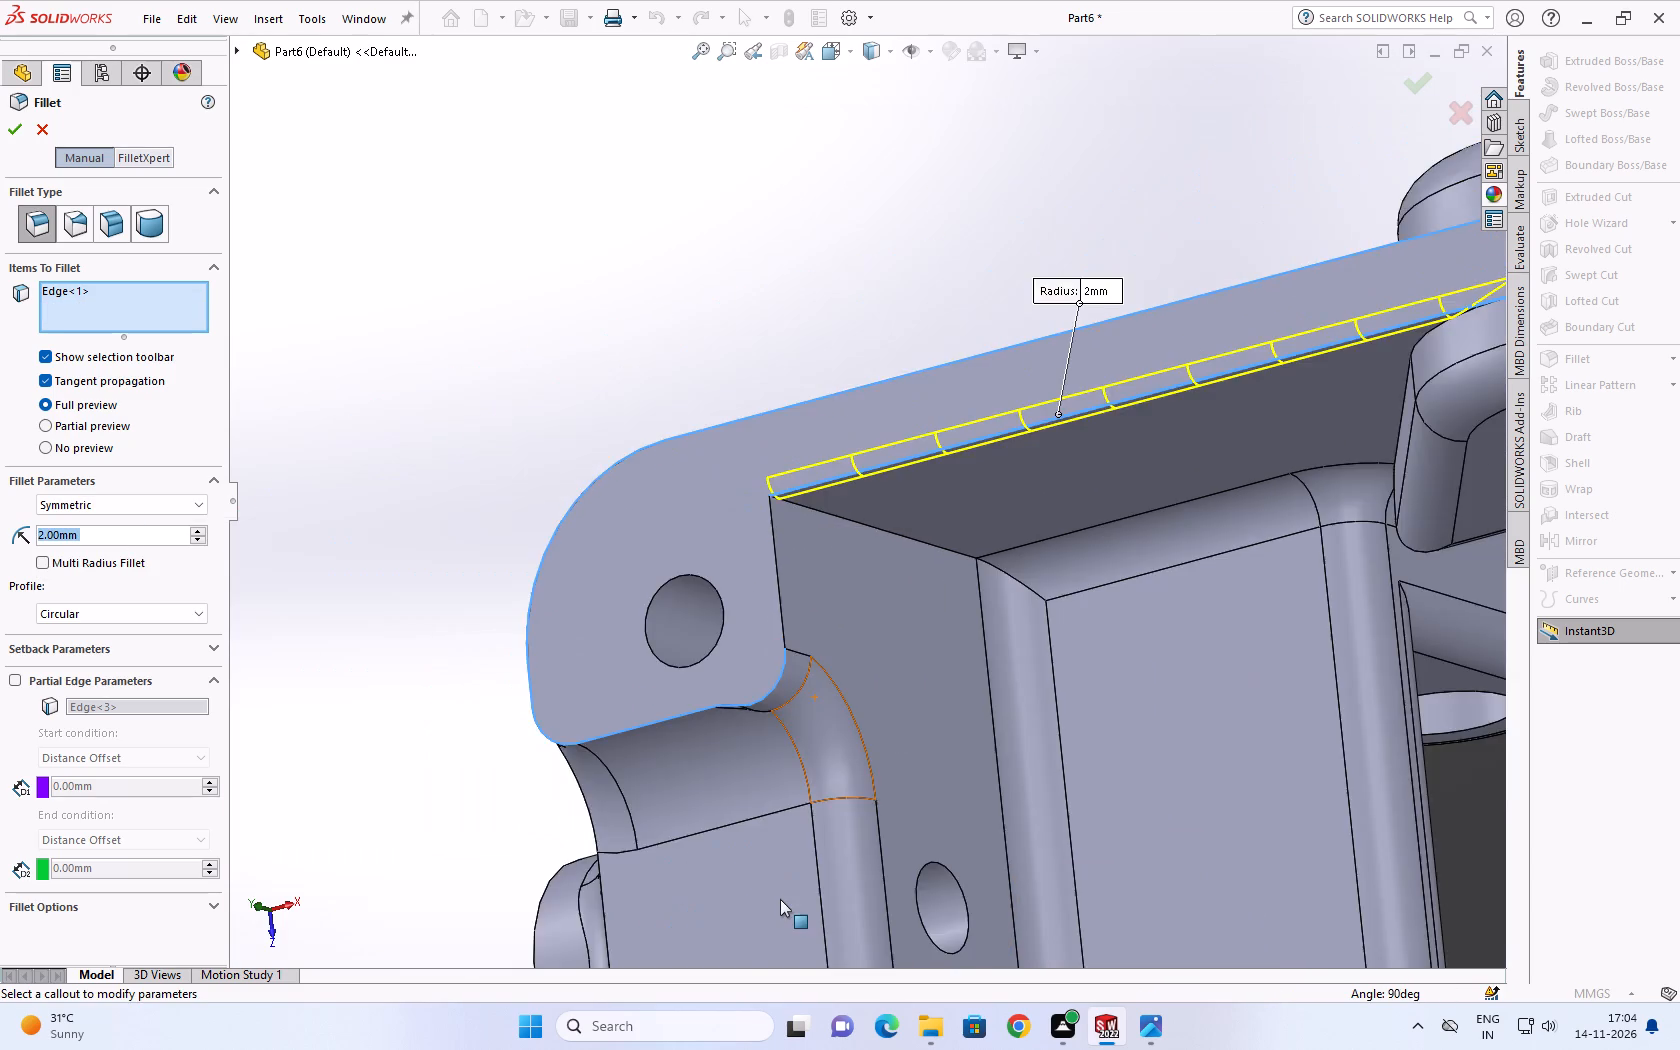
scroll(780, 899, "up", 4)
scroll(825, 864, "down", 6)
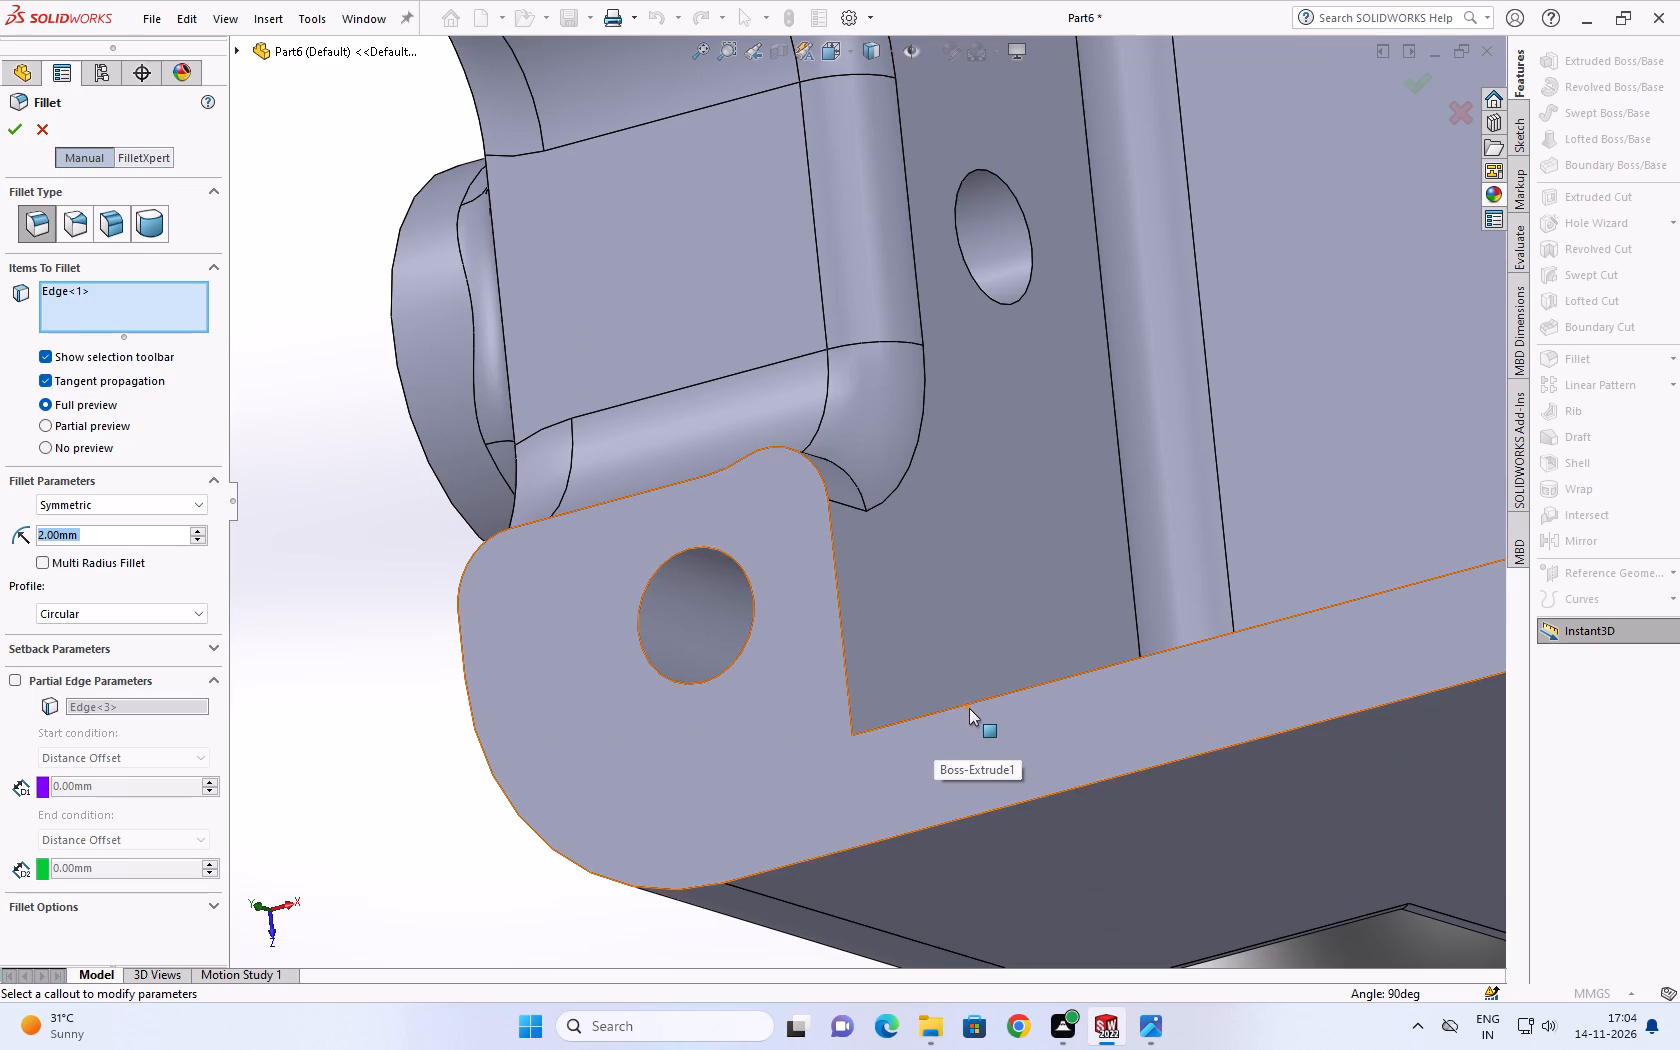
left_click(969, 708)
left_click(969, 708)
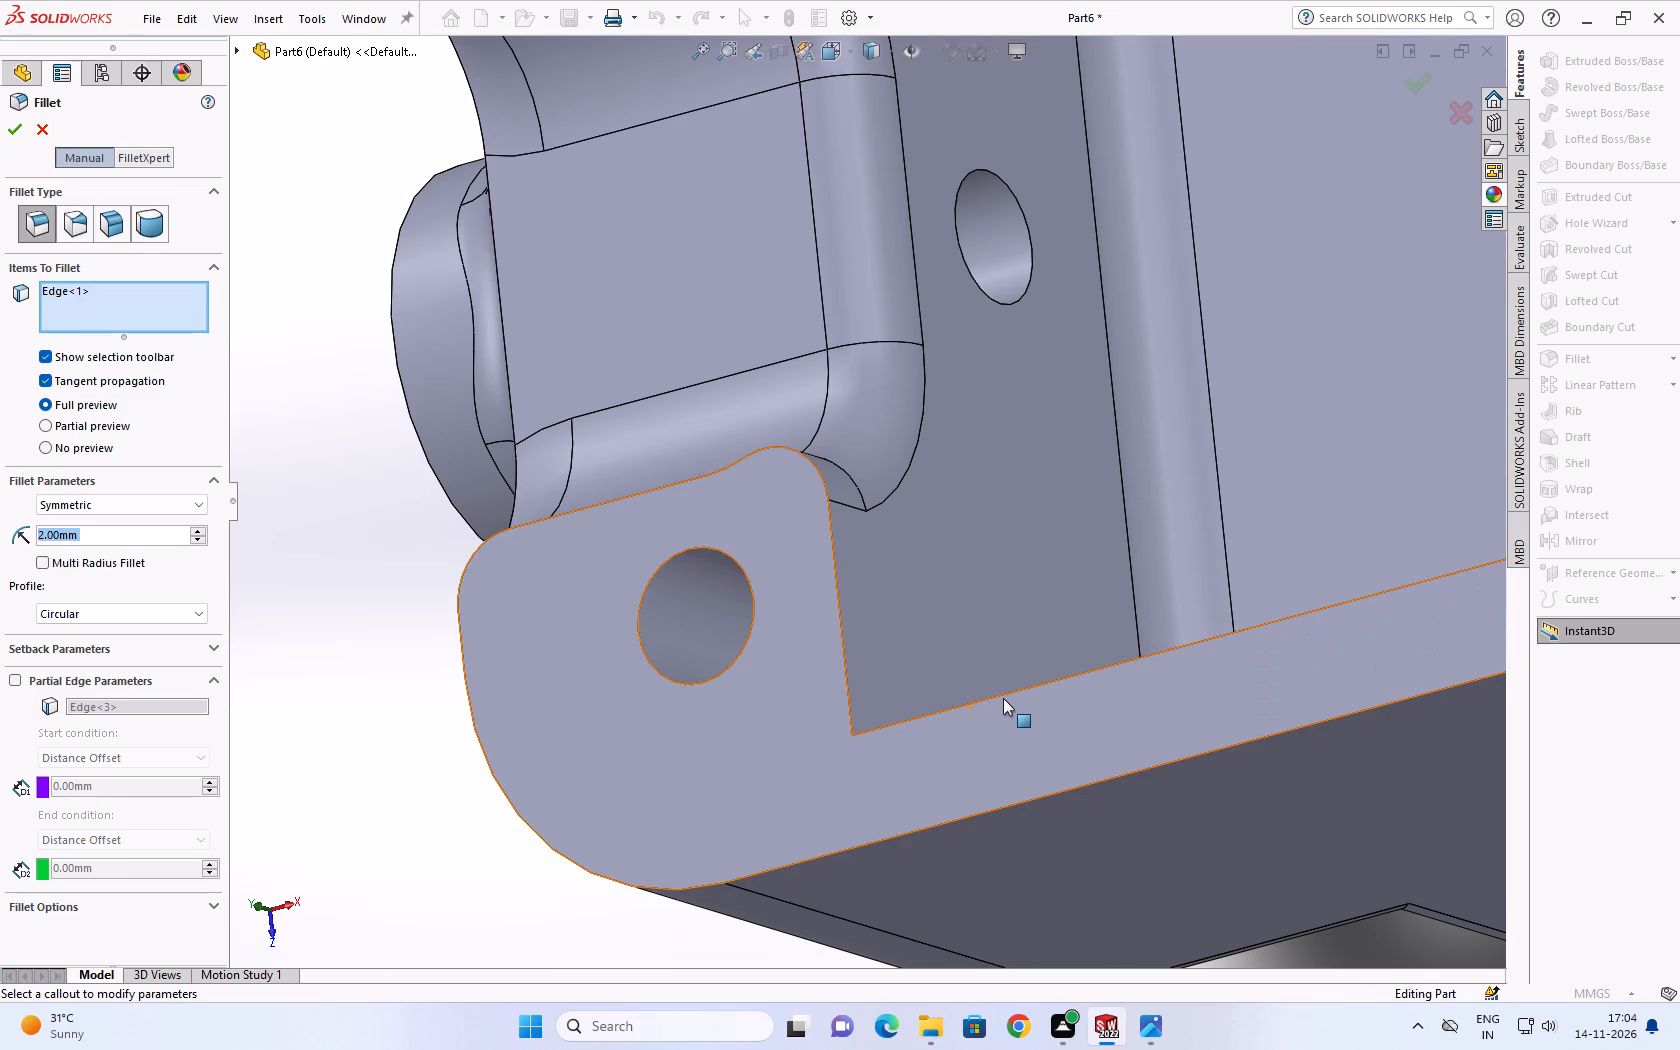
left_click(1006, 693)
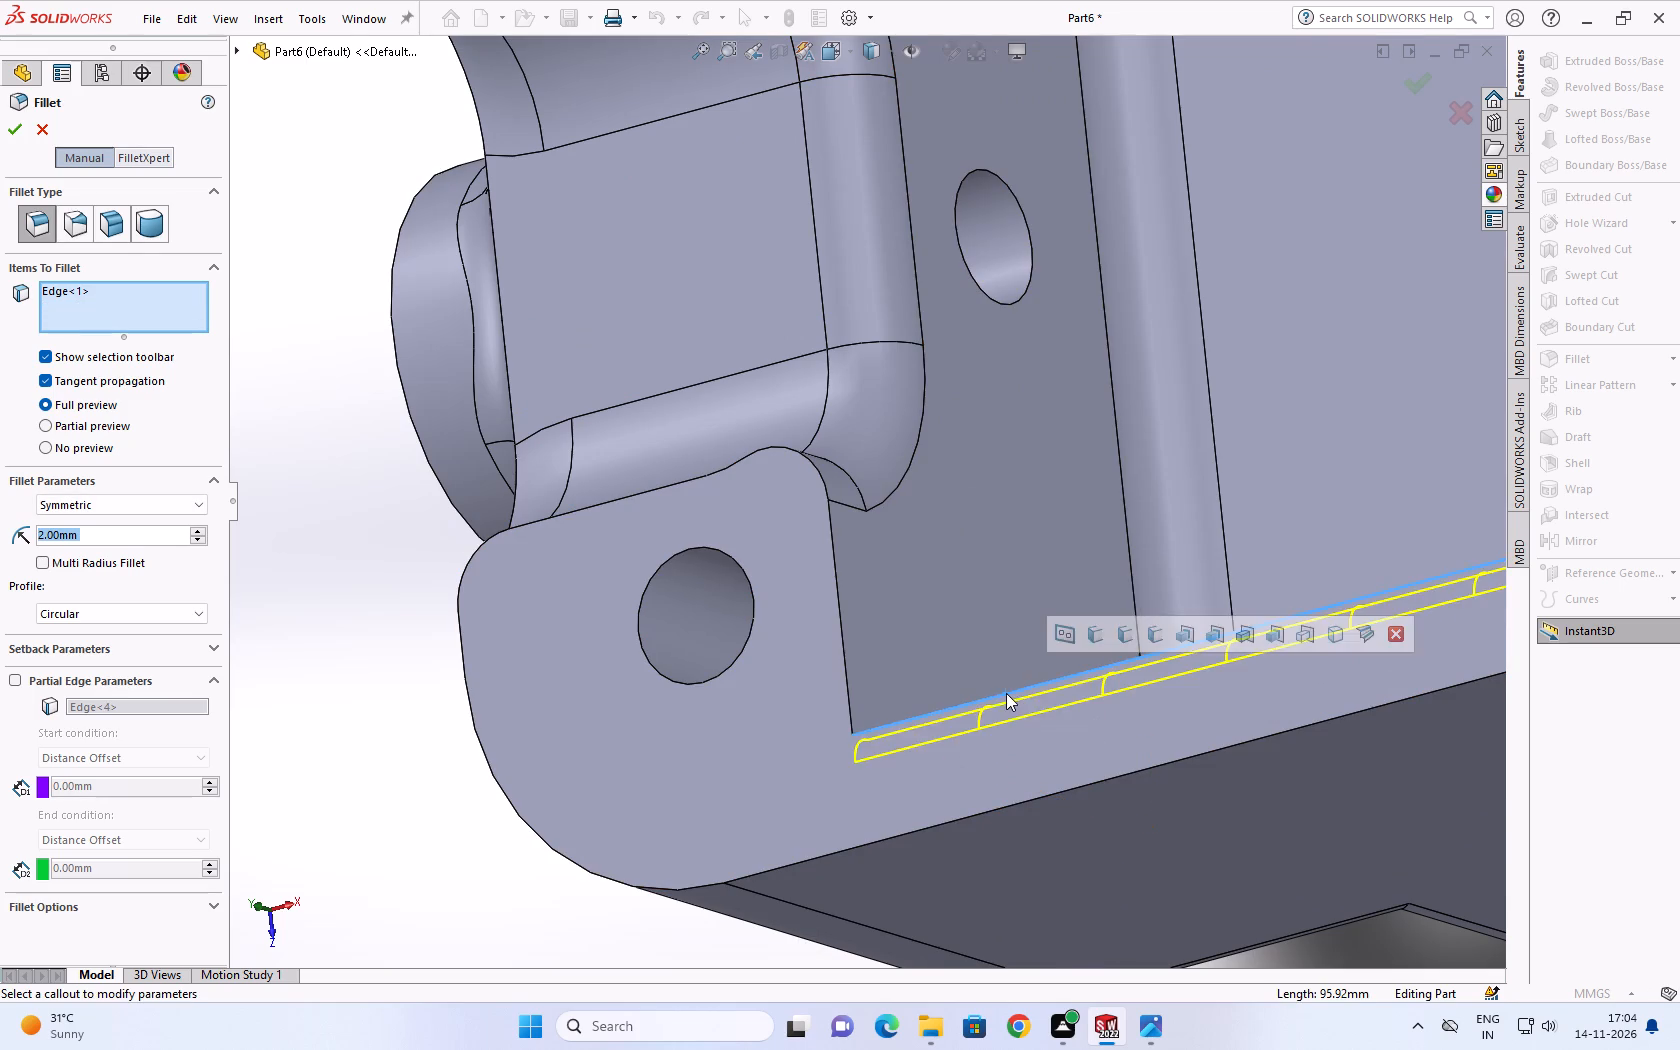
scroll(1006, 695, "up", 2)
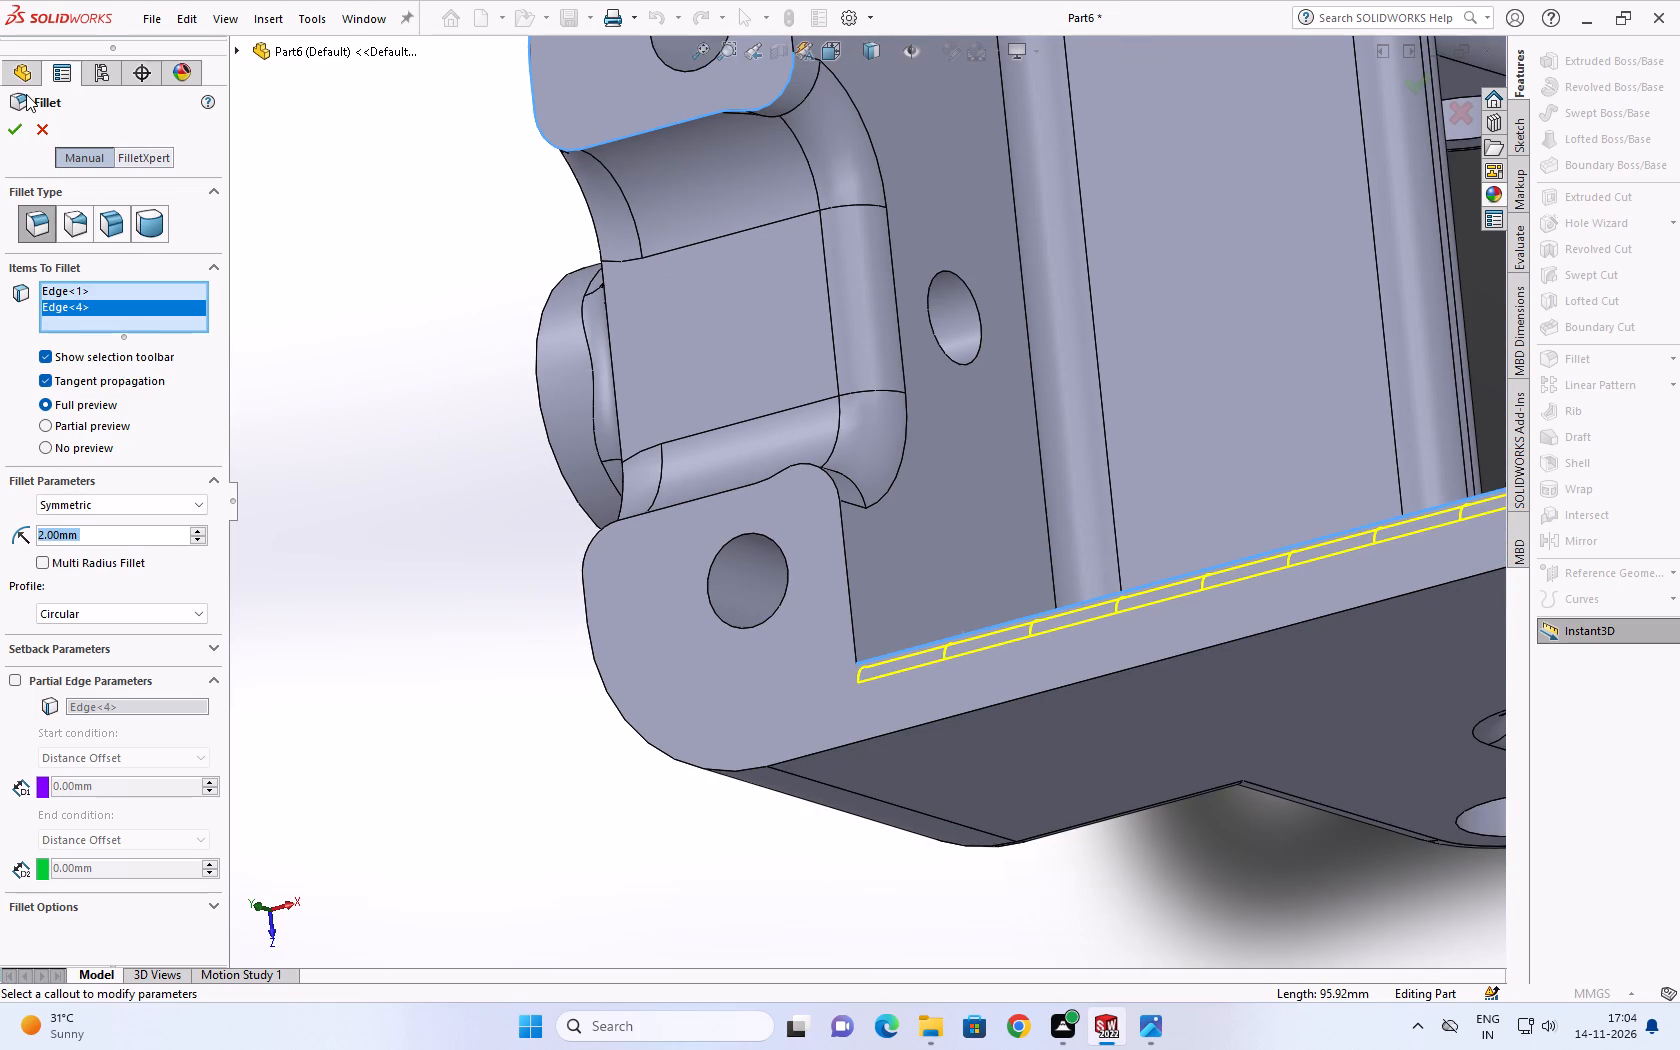
left_click(15, 125)
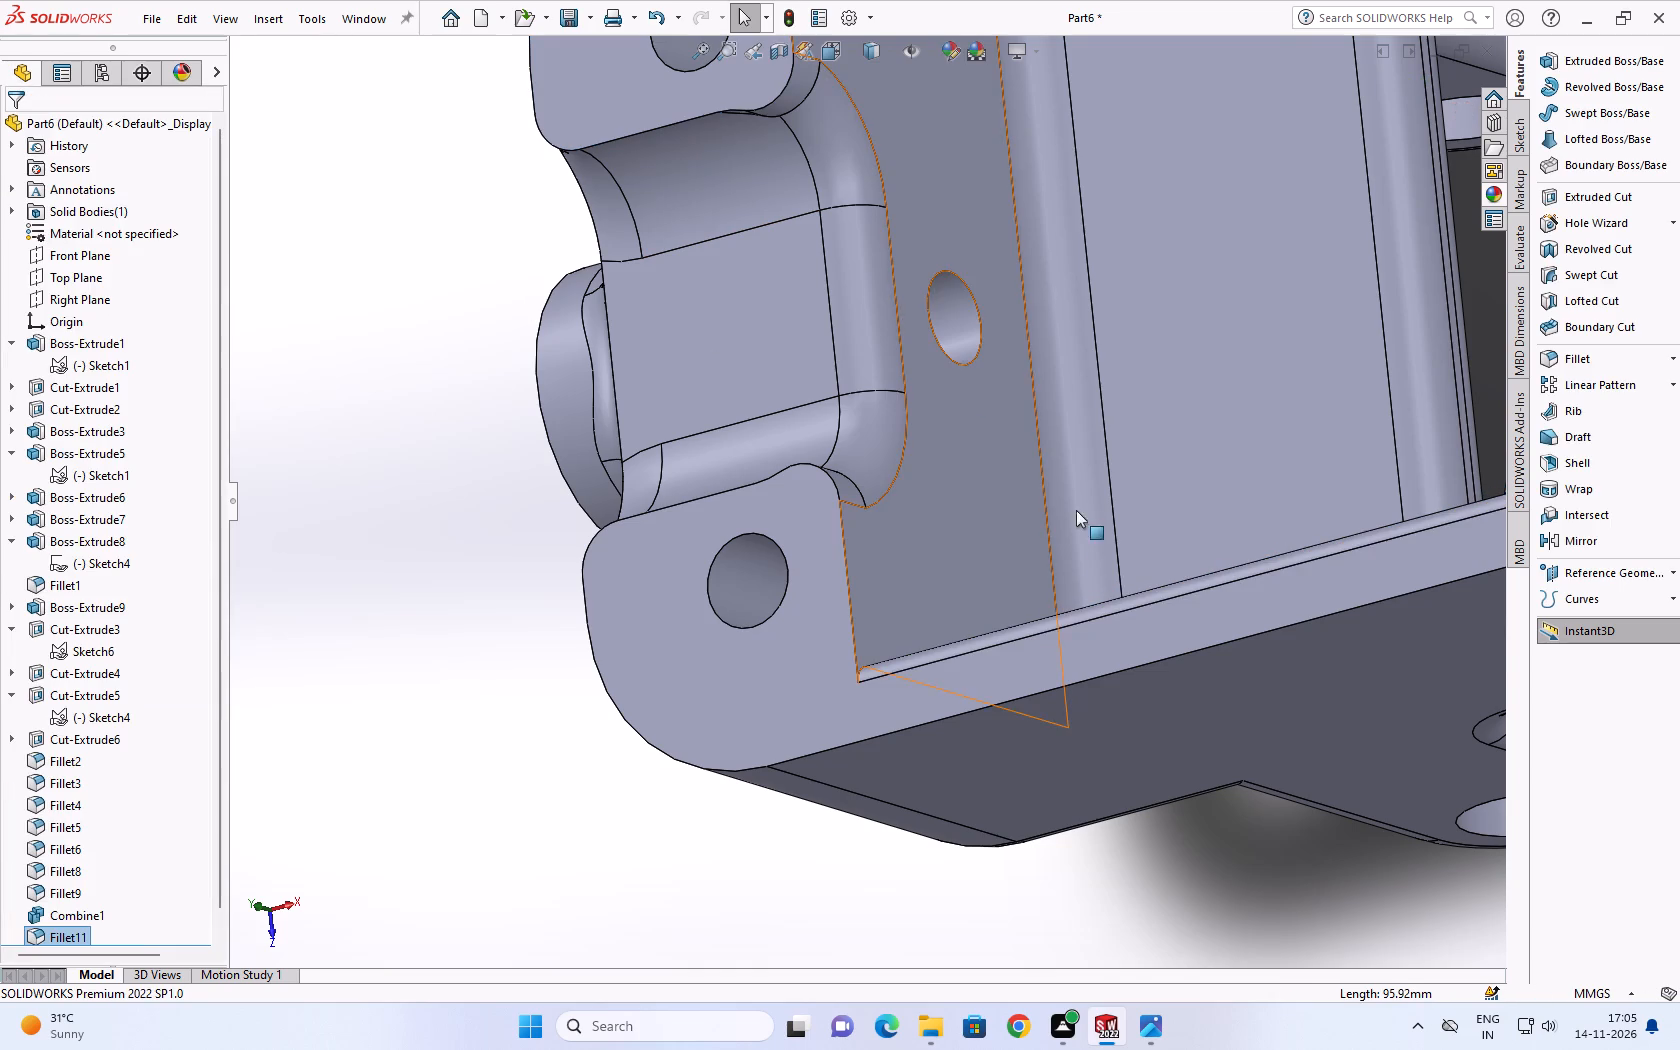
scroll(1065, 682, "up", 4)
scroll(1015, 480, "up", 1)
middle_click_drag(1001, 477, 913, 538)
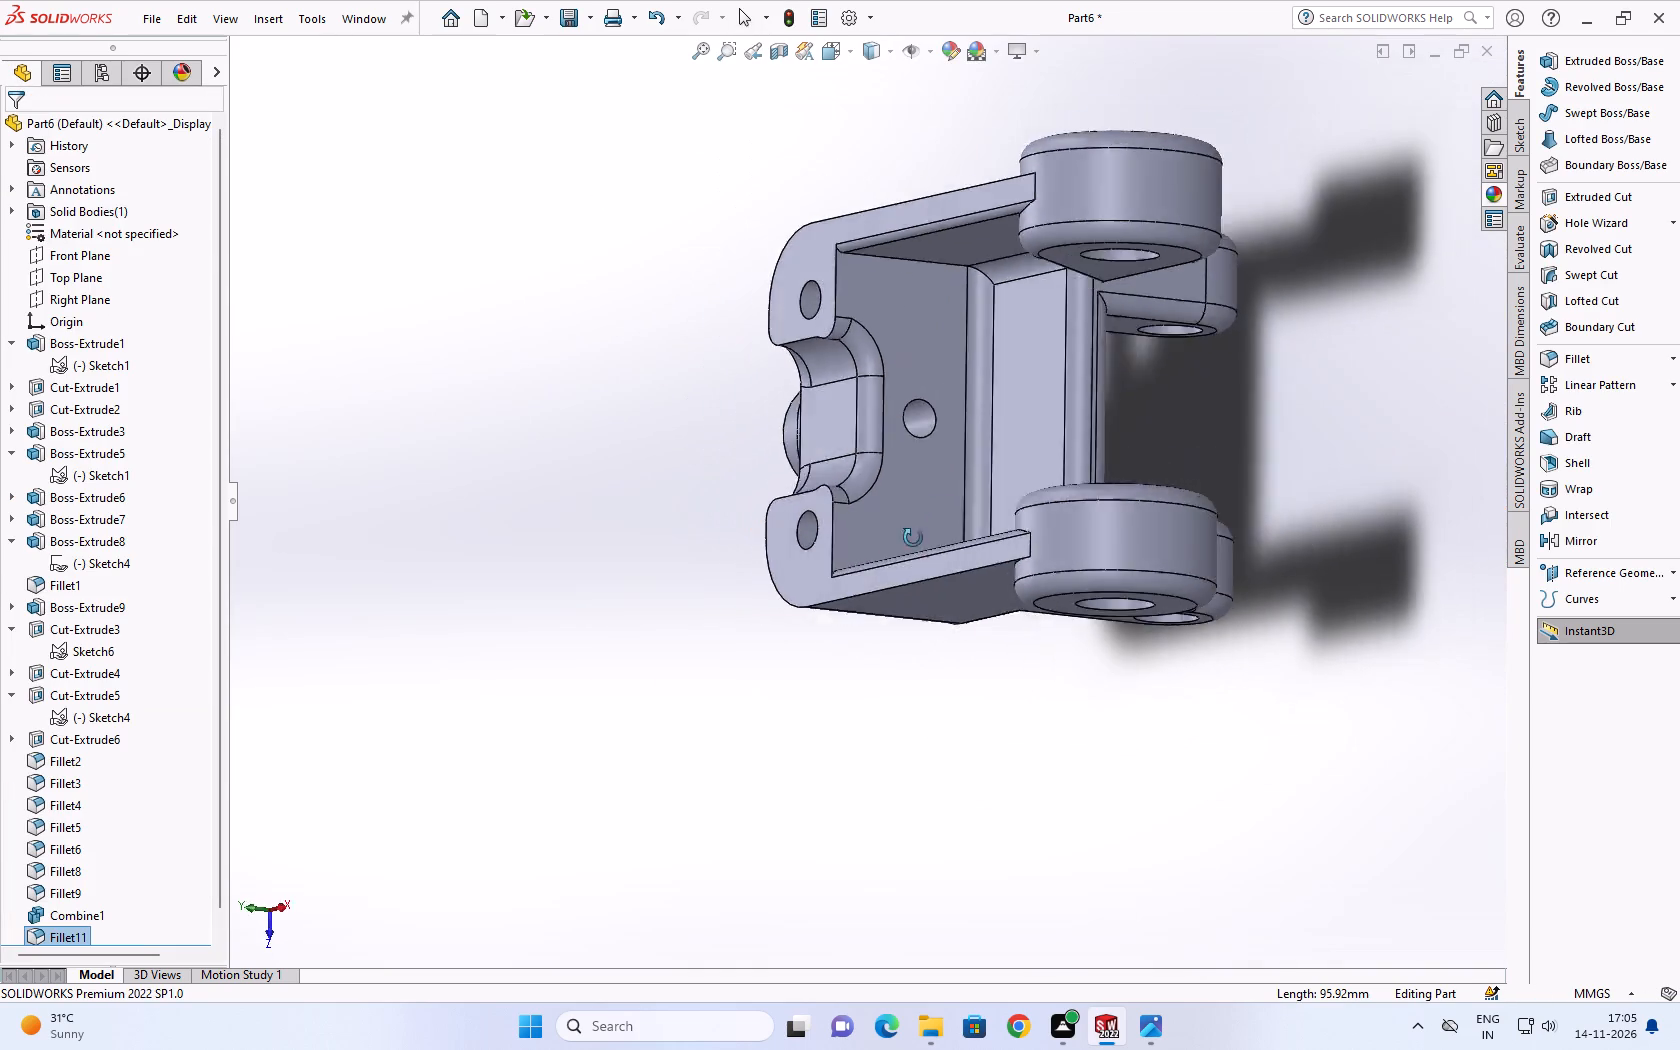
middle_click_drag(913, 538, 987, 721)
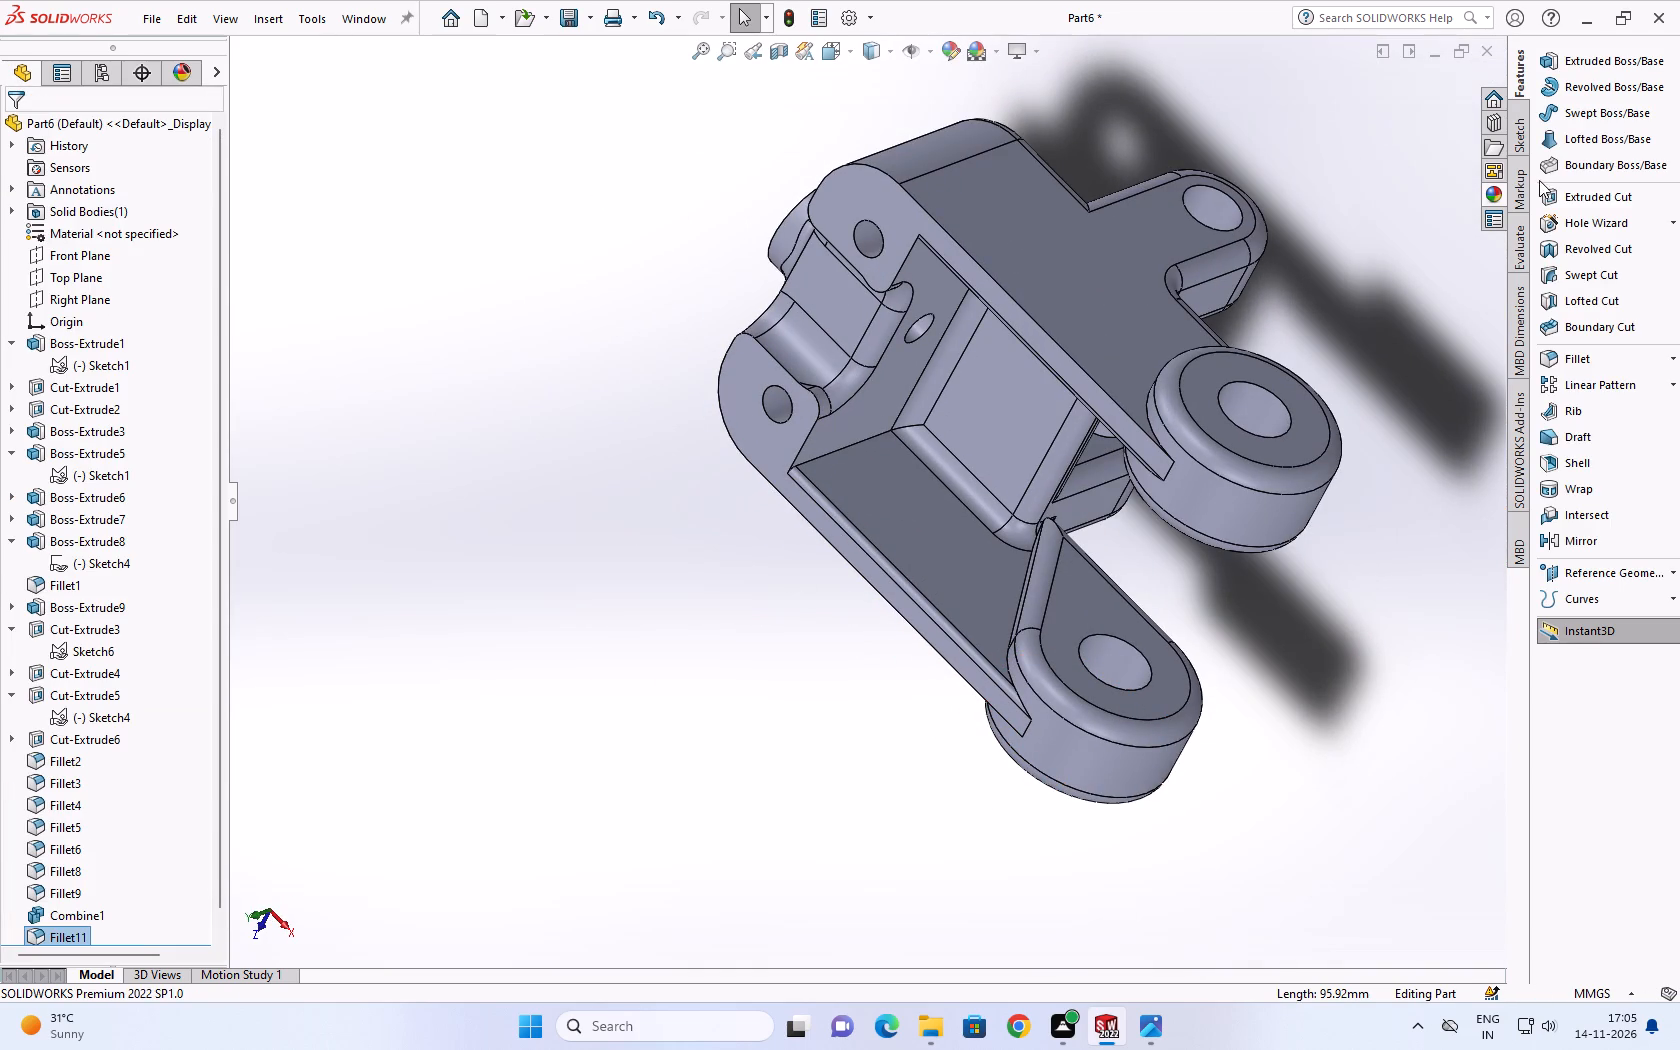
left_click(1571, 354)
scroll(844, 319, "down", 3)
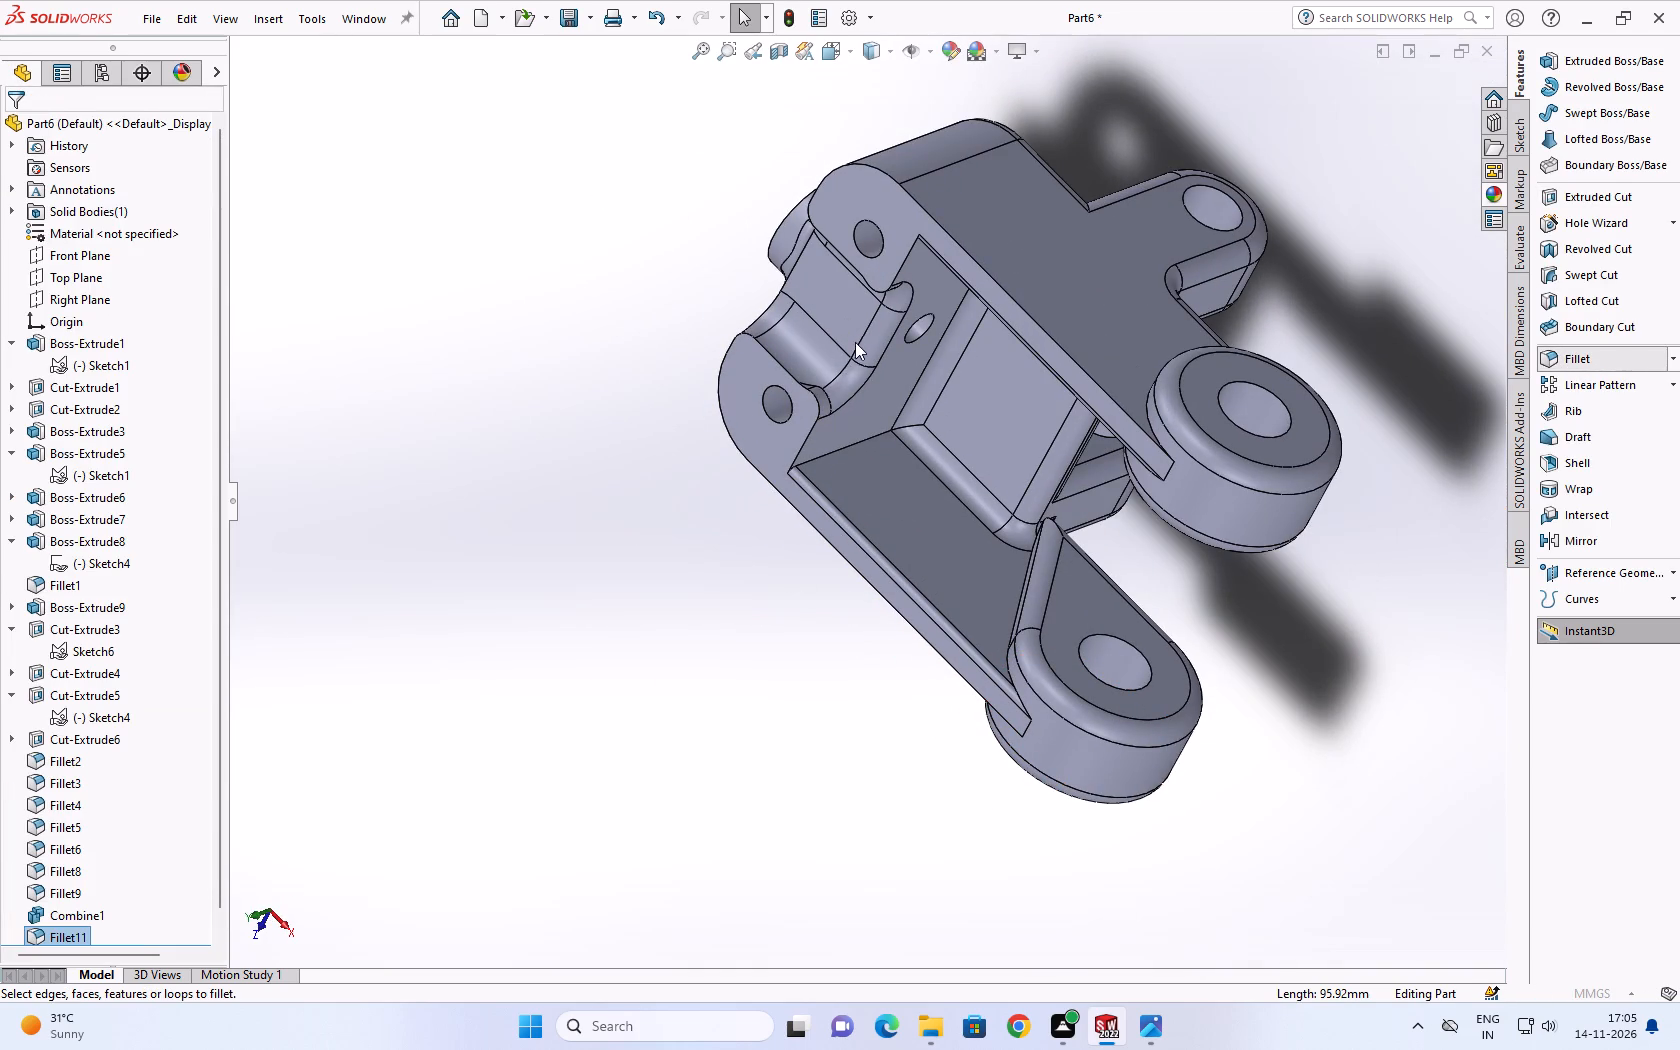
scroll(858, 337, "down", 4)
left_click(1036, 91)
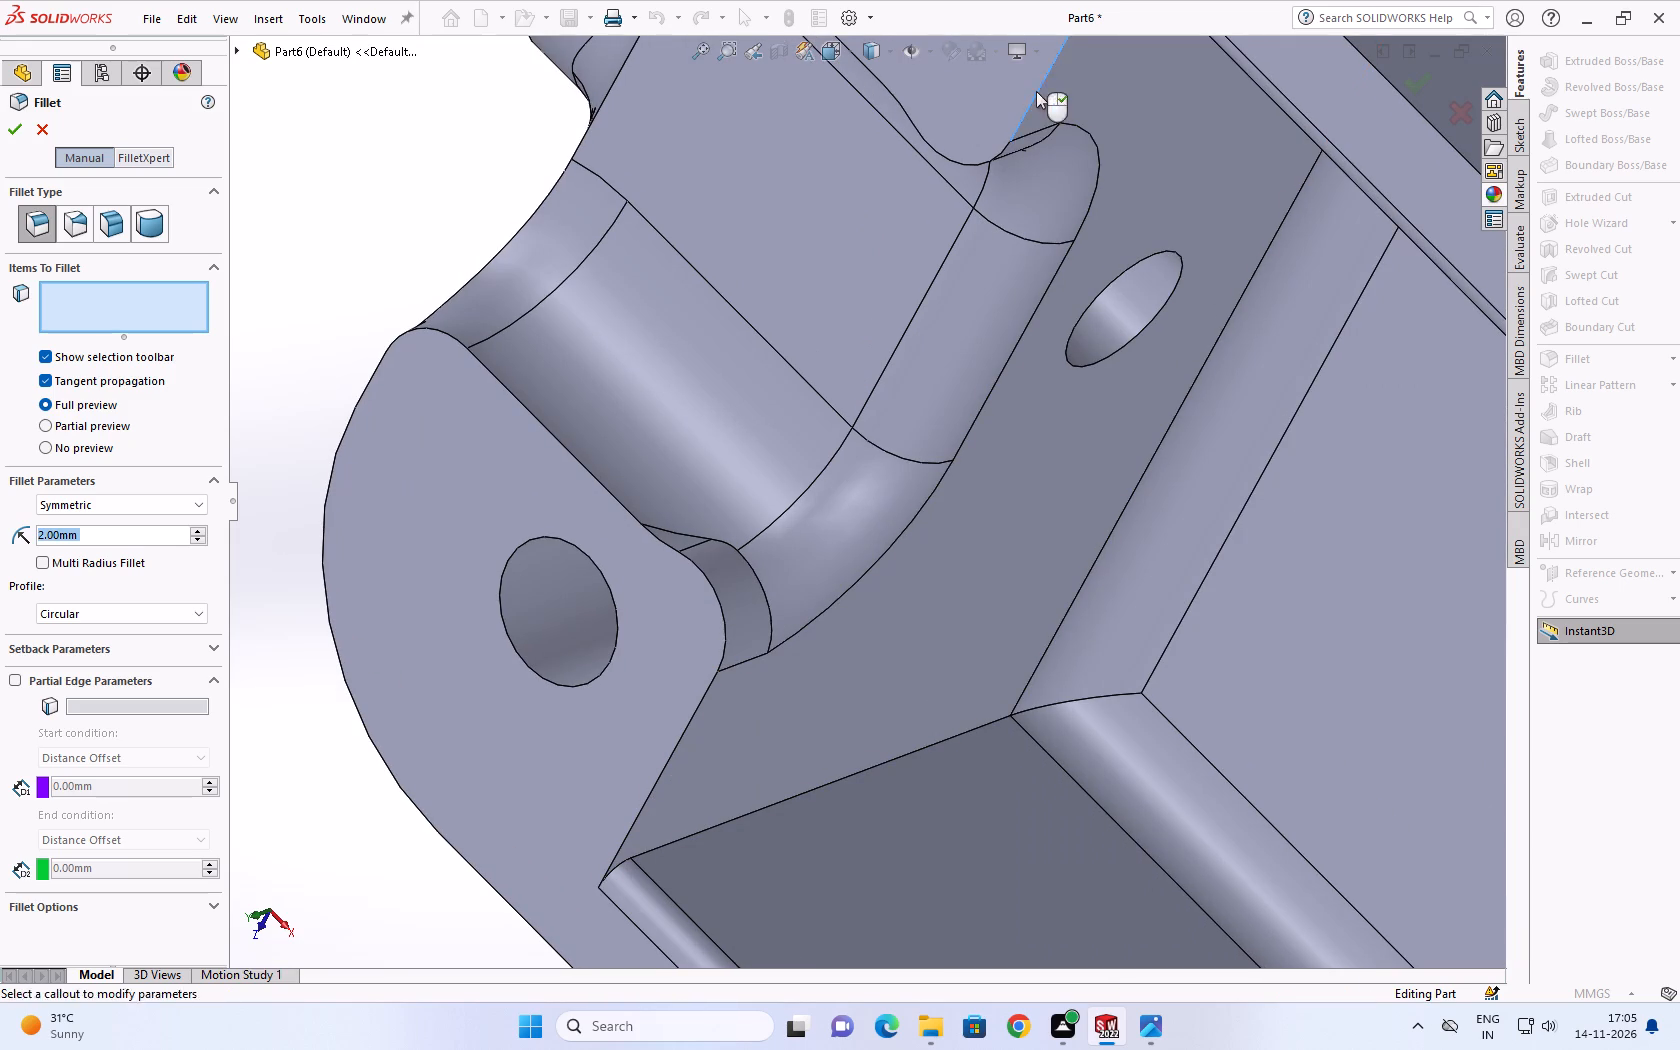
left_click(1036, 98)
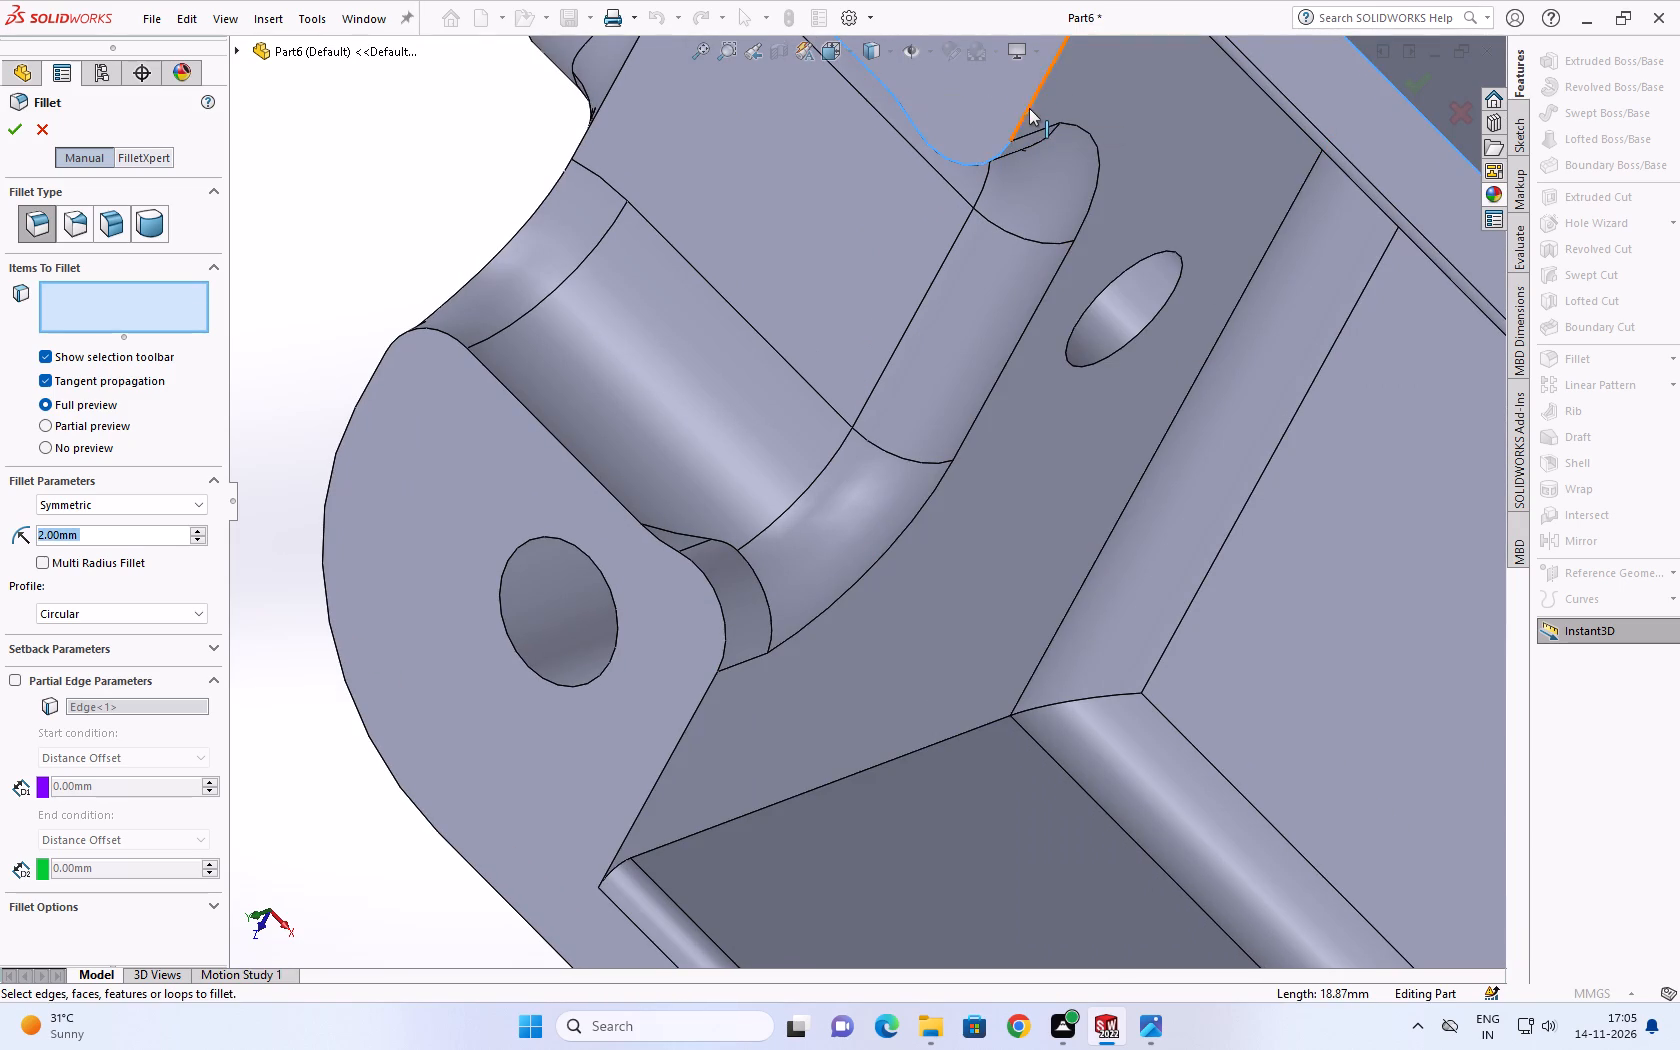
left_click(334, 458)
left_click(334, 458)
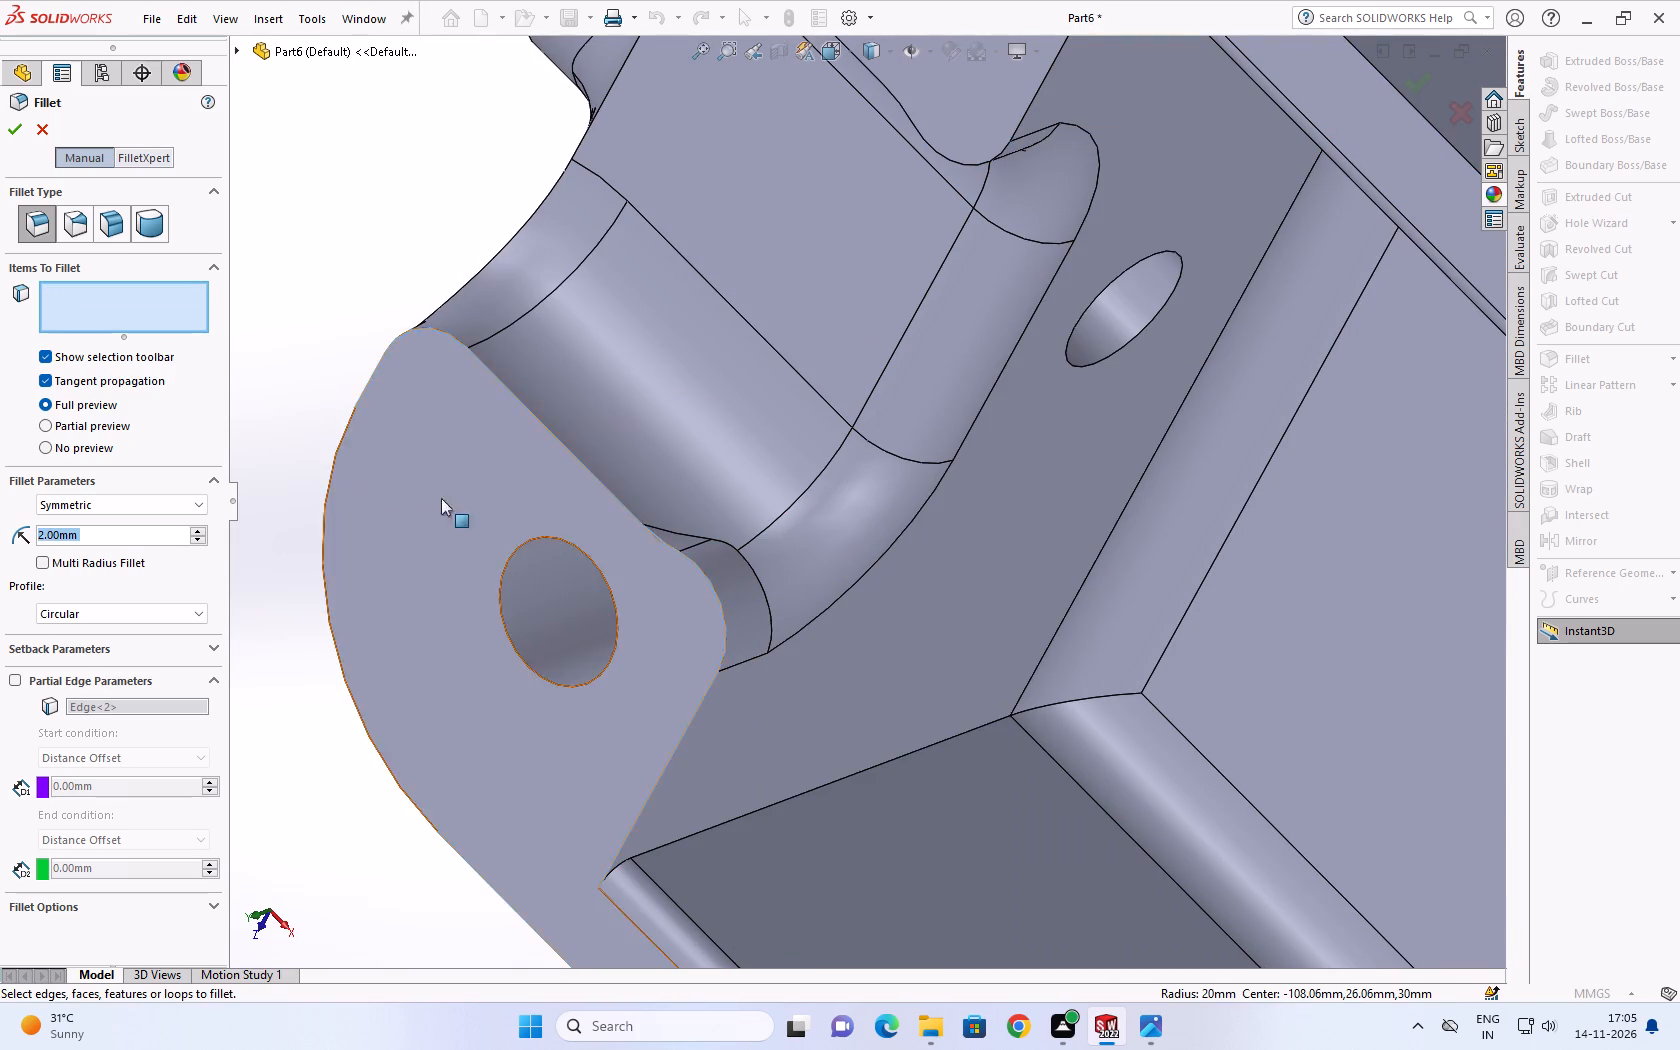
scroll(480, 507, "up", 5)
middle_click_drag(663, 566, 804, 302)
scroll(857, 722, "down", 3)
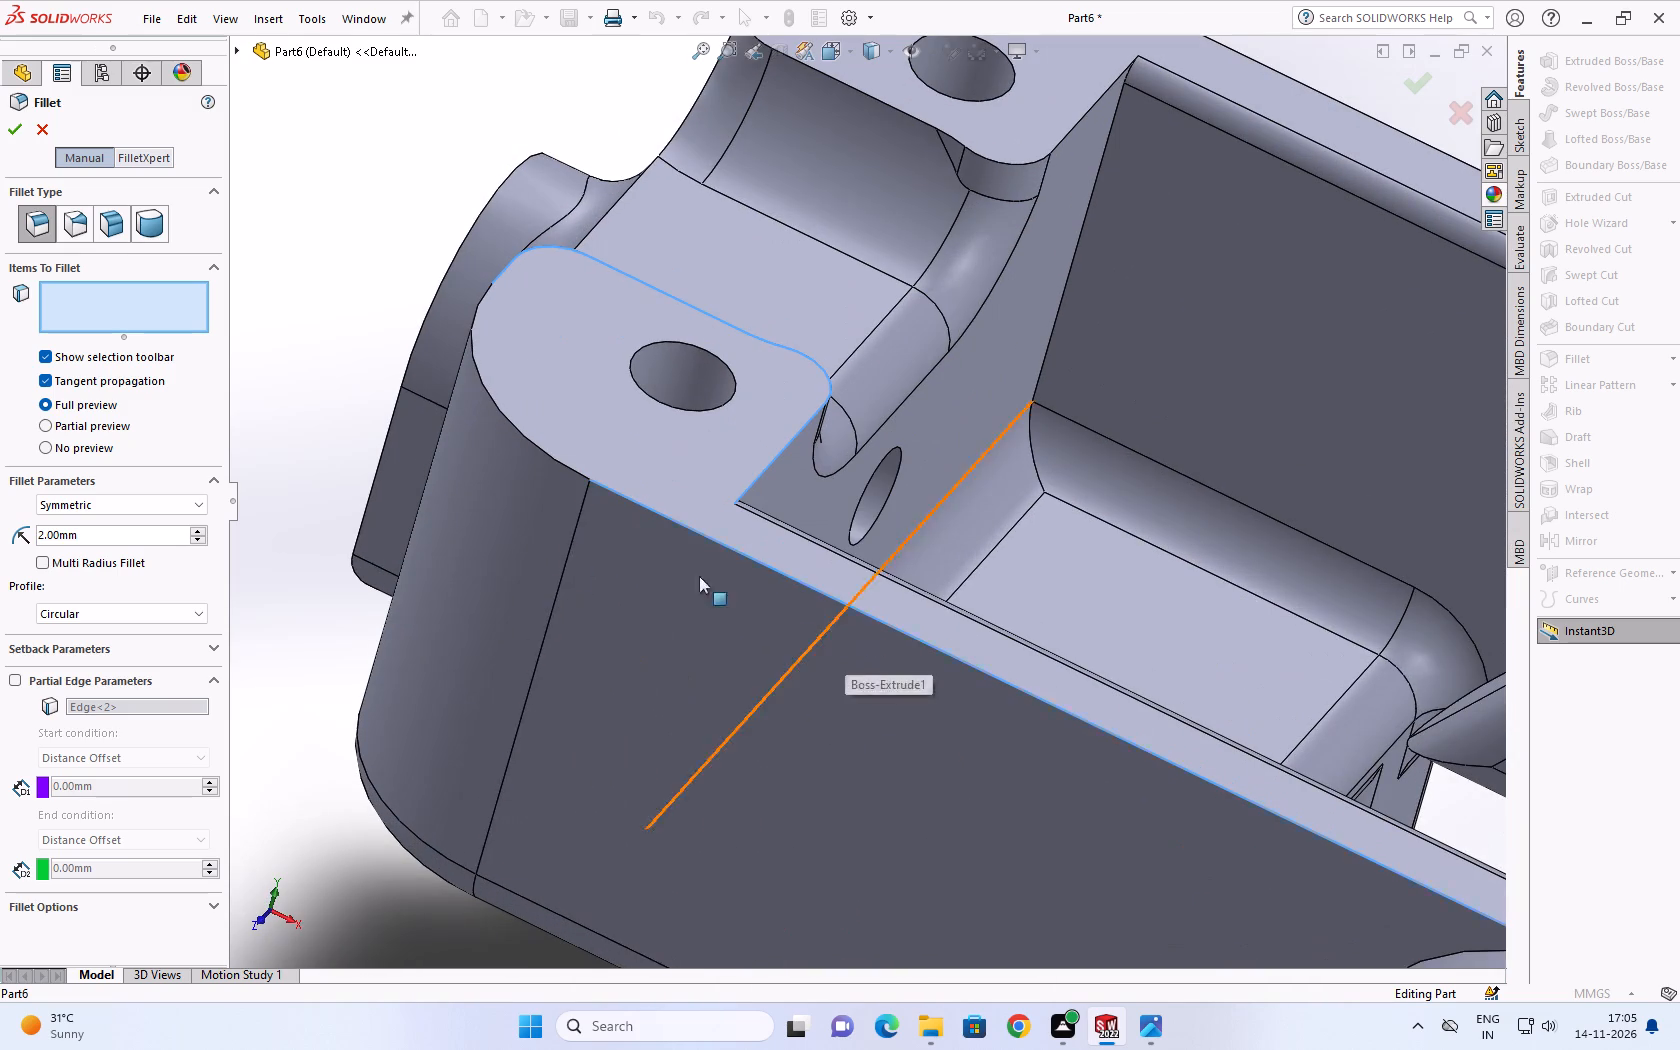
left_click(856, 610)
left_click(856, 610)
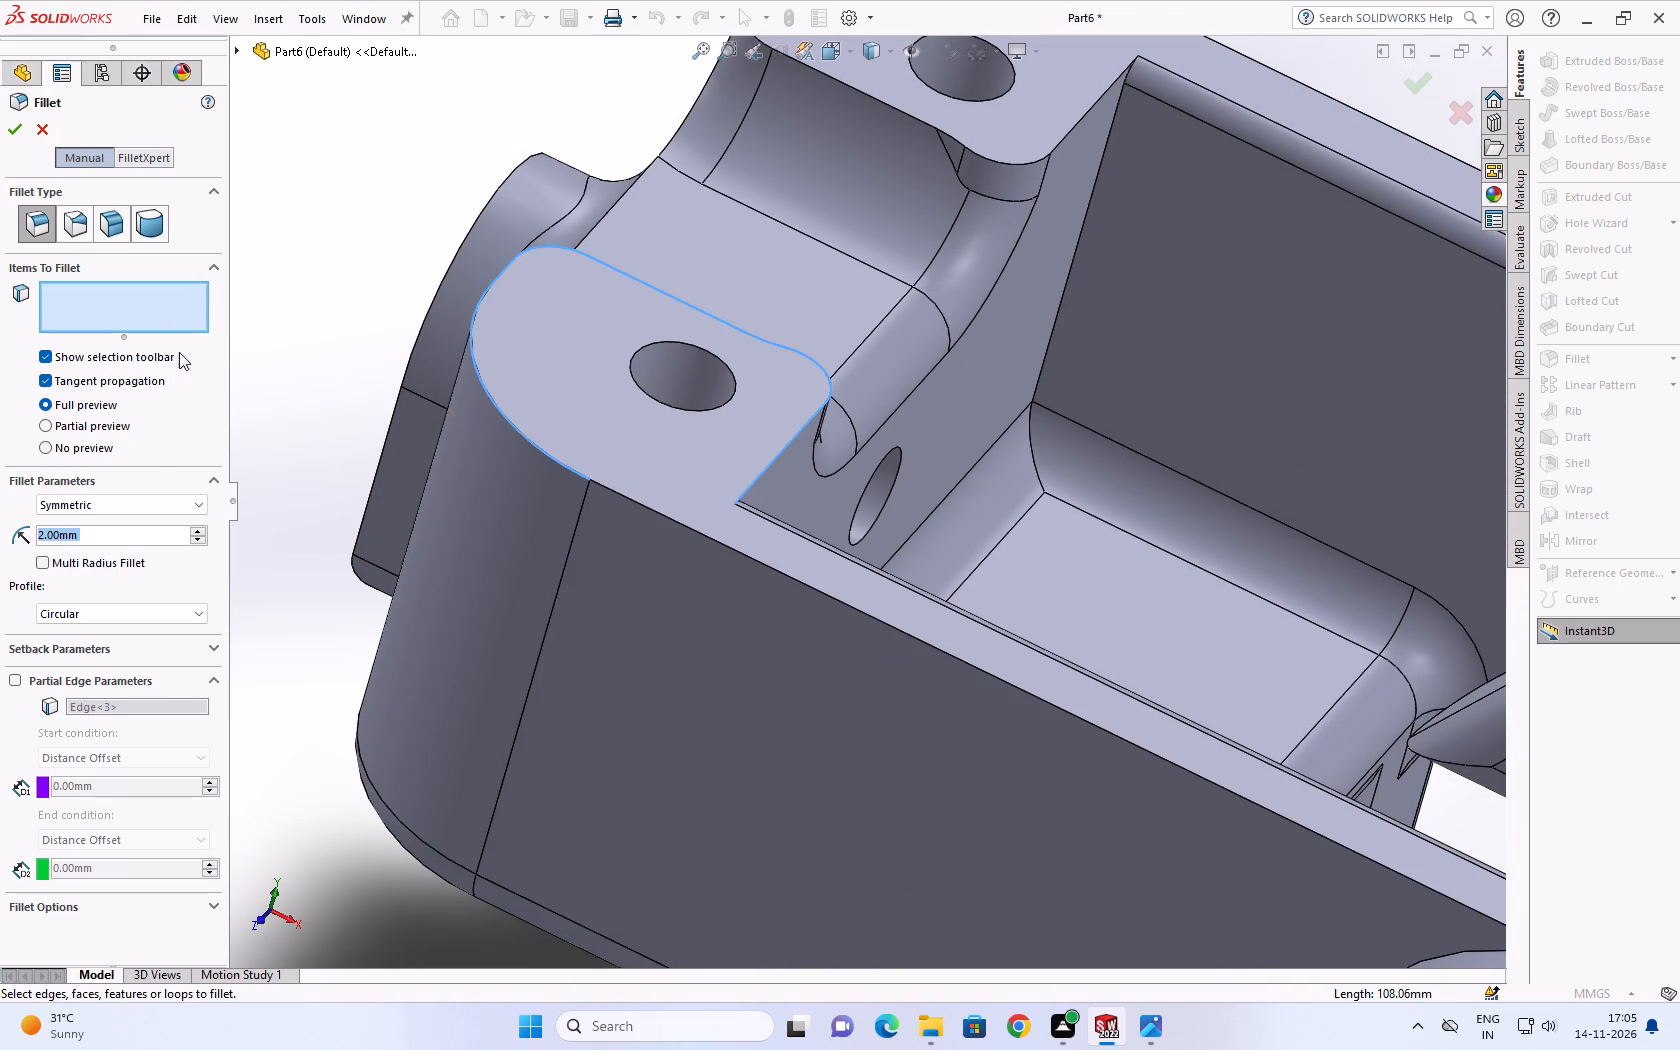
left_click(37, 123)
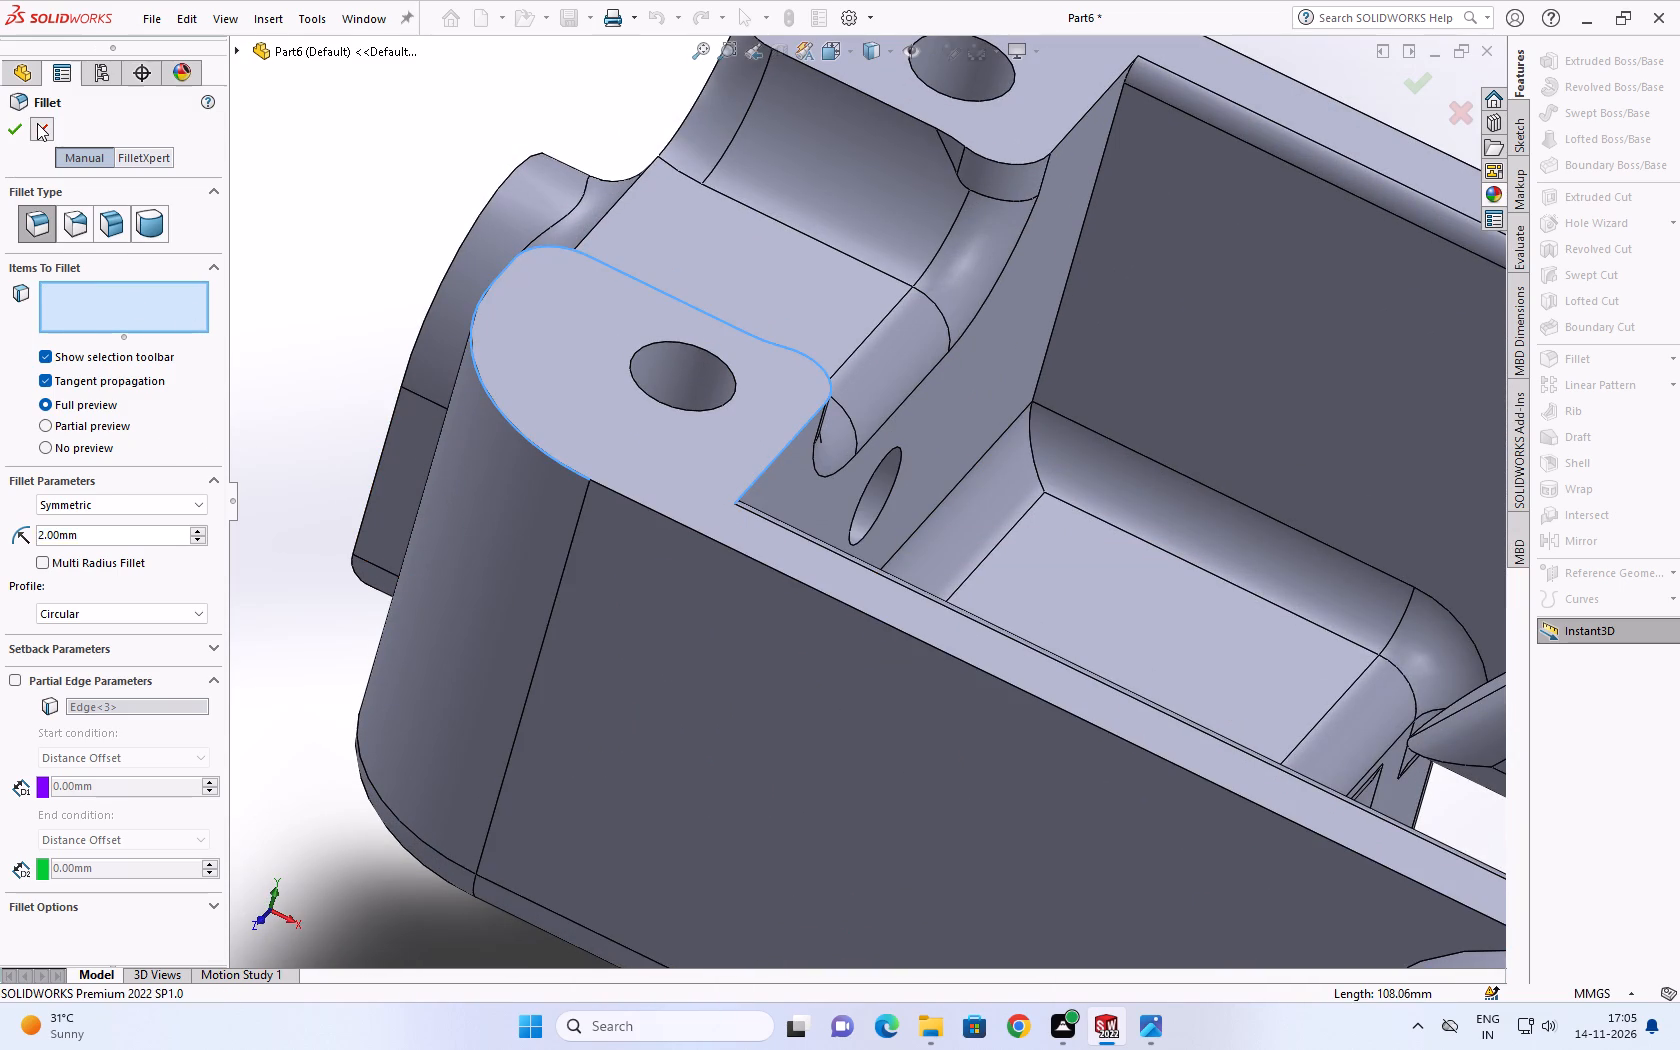
Examine the side arms' top faces, the filleted inner edges and the pocket between the arms.
scroll(902, 717, "up", 2)
scroll(904, 702, "down", 1)
scroll(994, 671, "up", 2)
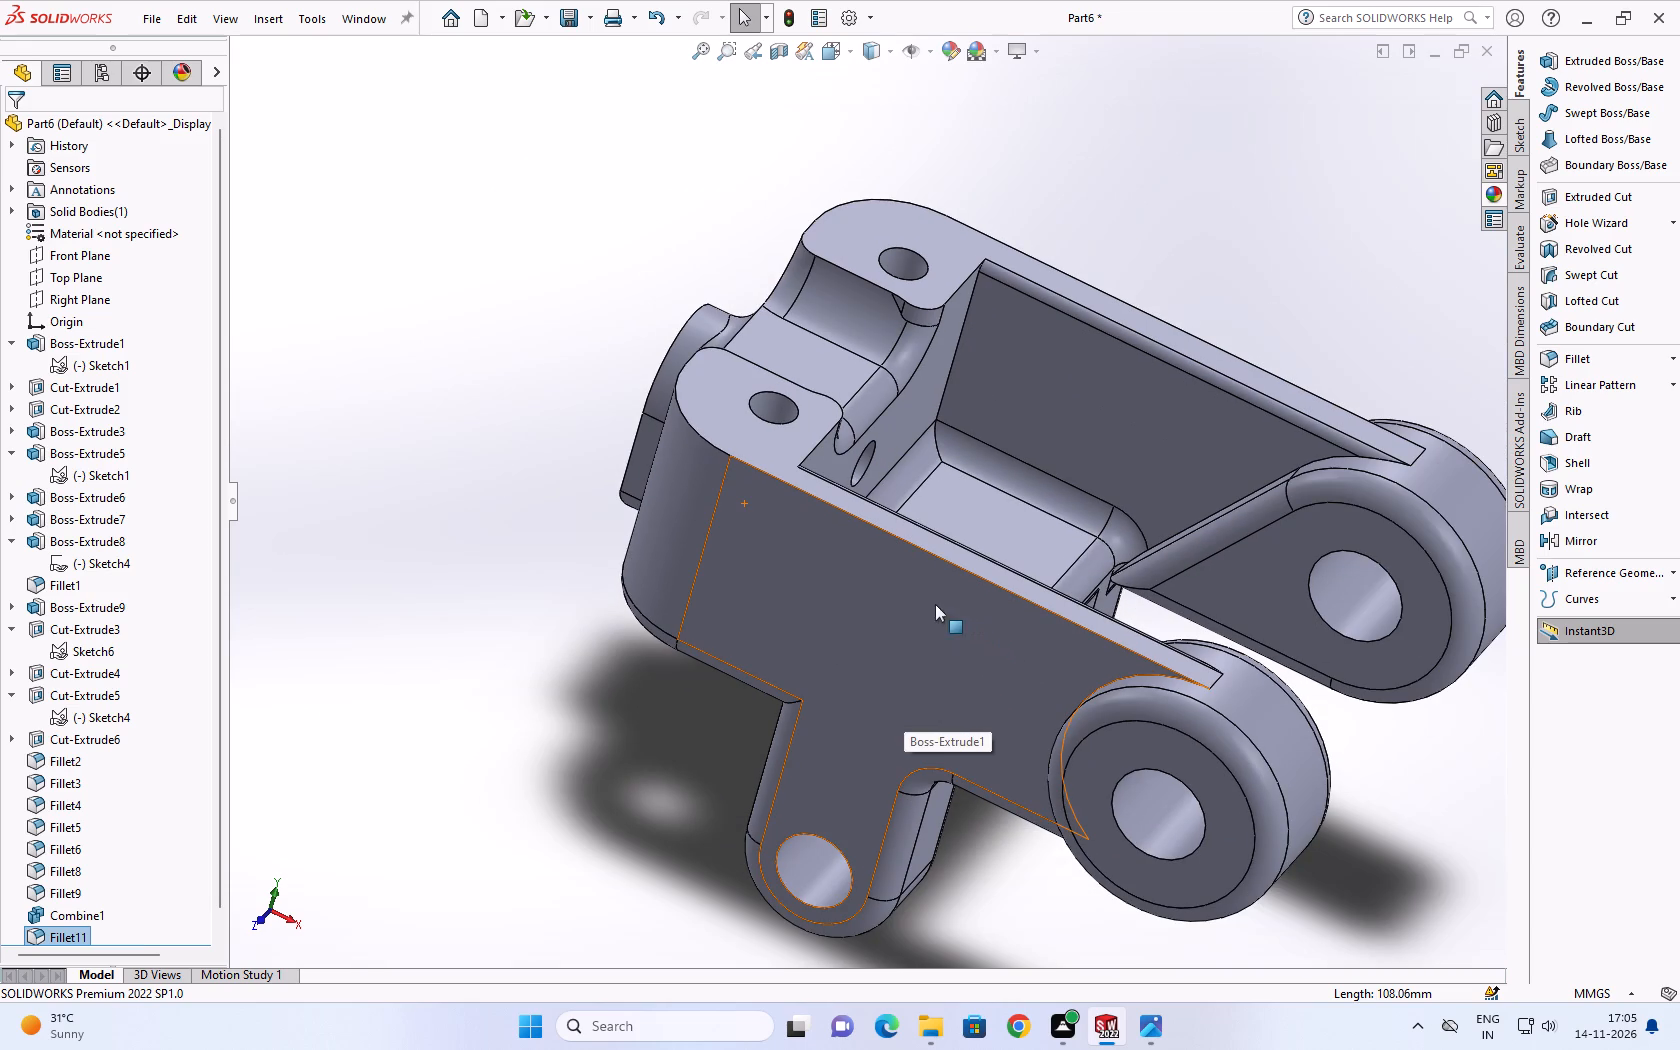
scroll(999, 591, "down", 2)
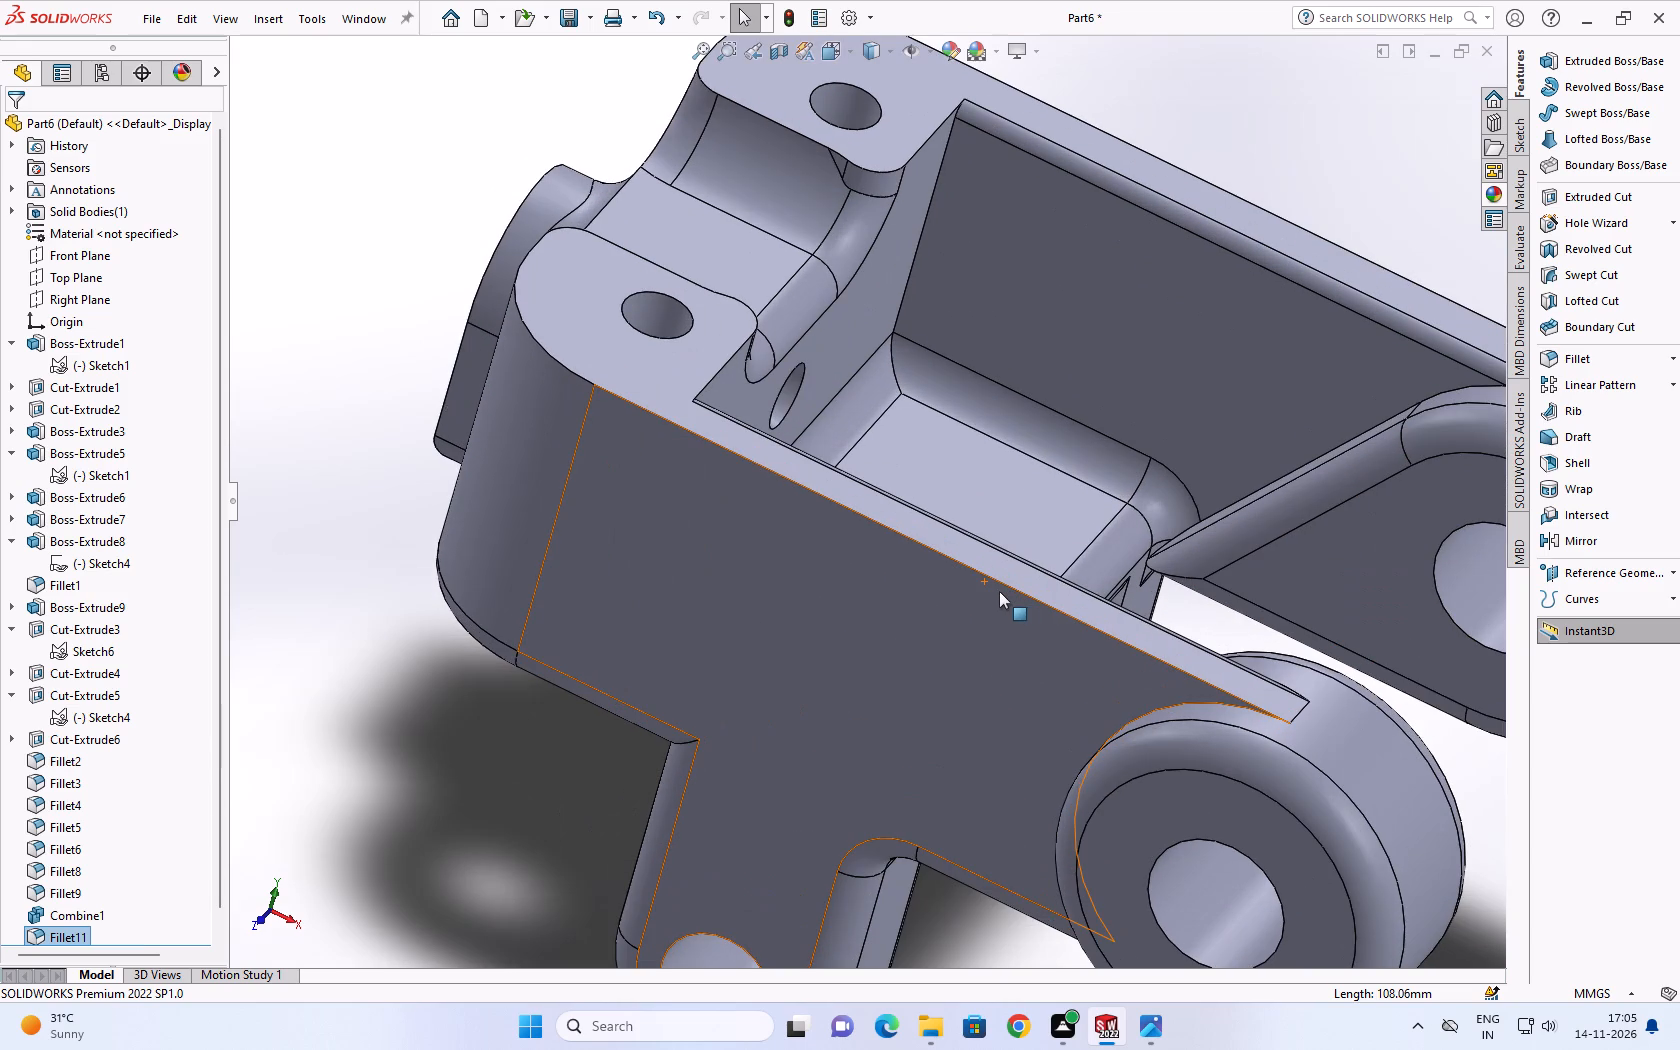
scroll(1084, 606, "down", 2)
scroll(1084, 606, "up", 5)
scroll(1046, 461, "down", 2)
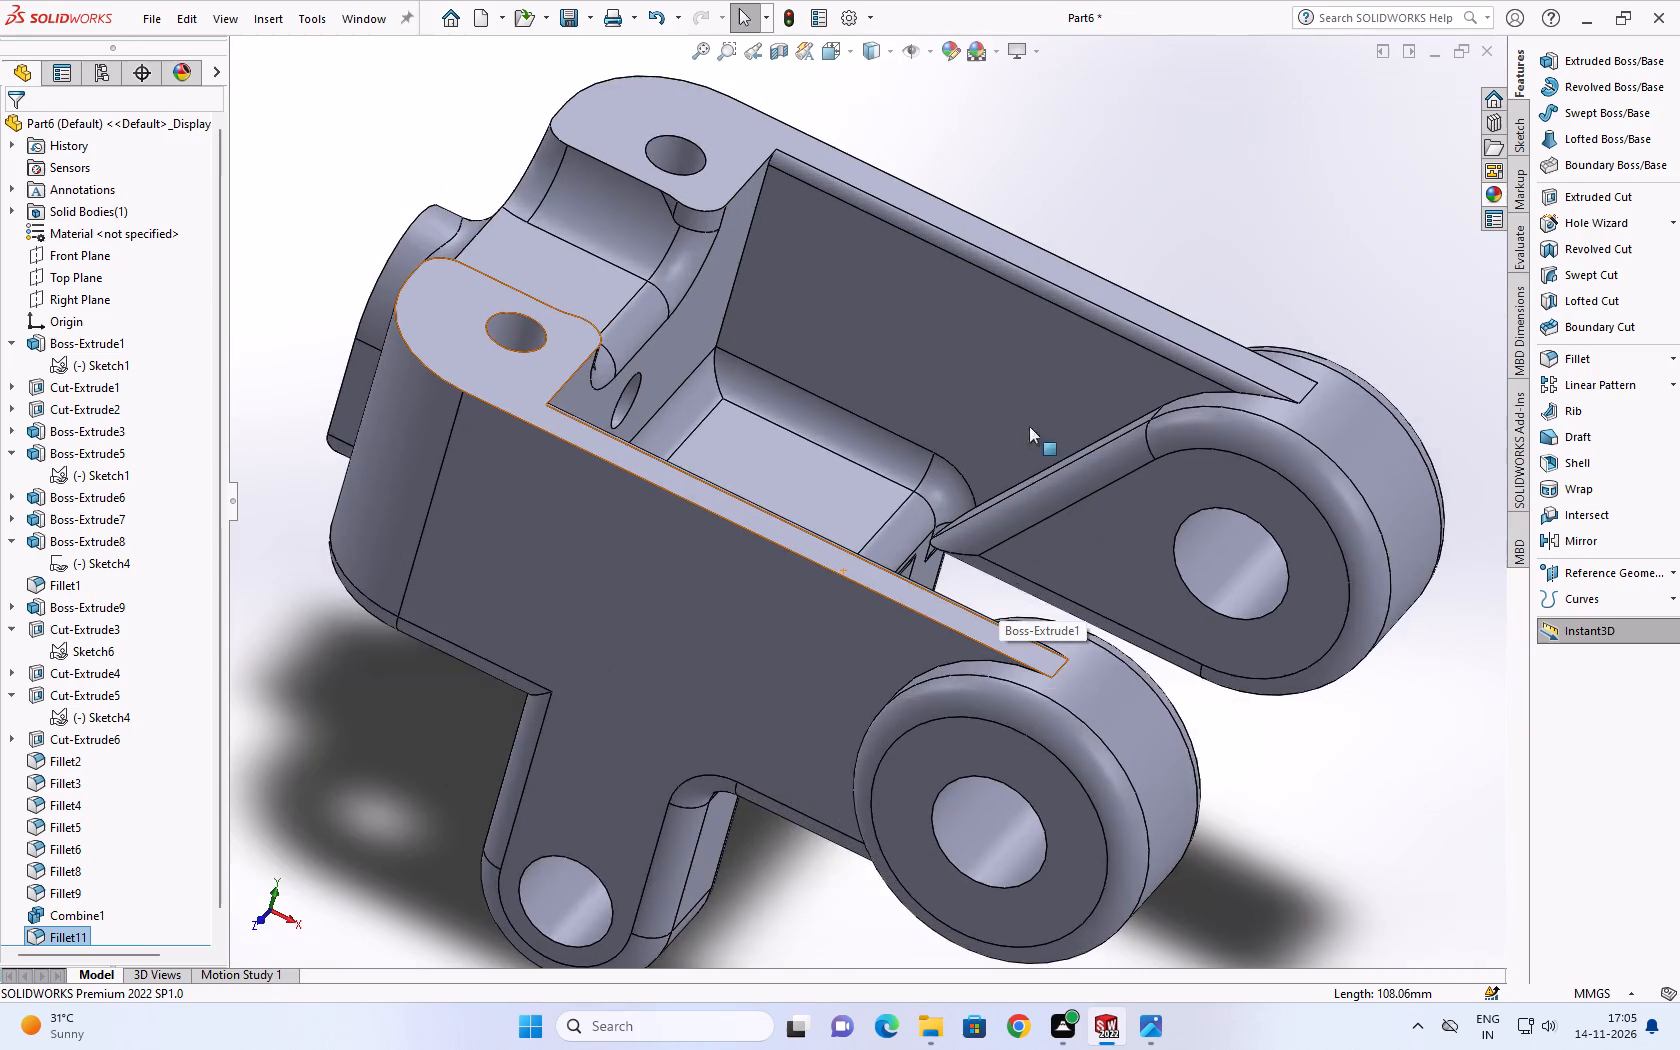
scroll(1012, 385, "down", 1)
middle_click_drag(1012, 384, 956, 581)
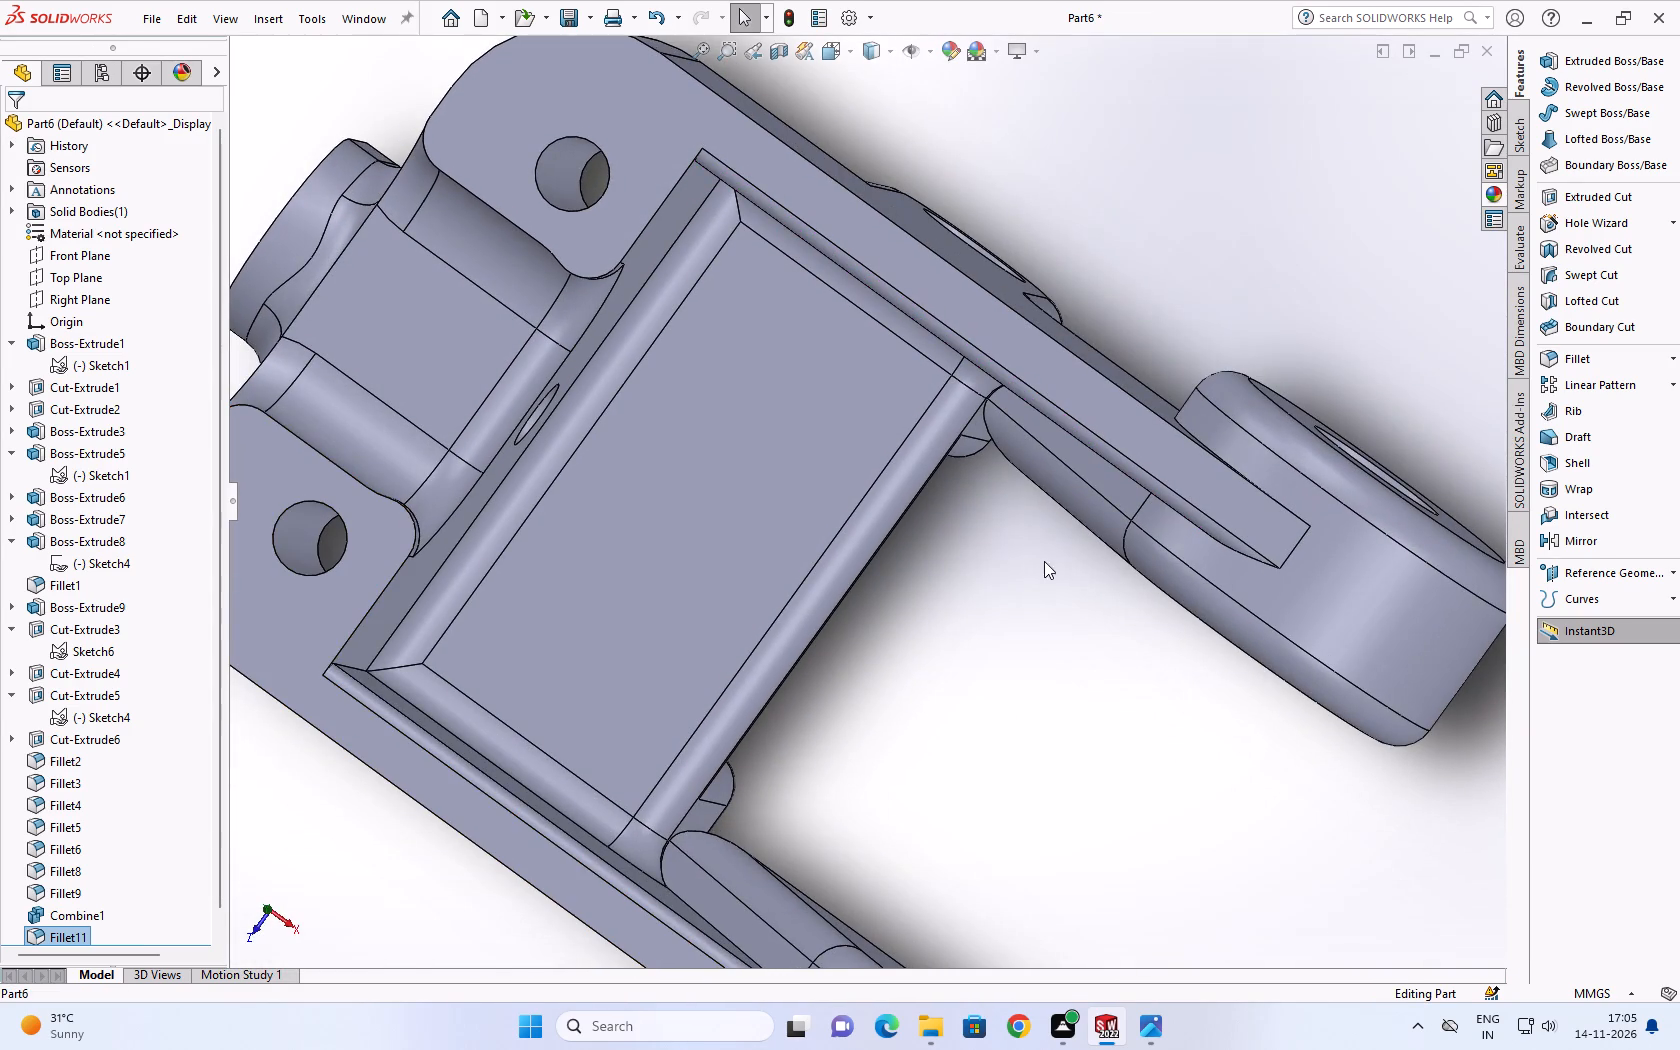
scroll(637, 350, "up", 3)
Examine the whole bracket from all sides, including the end bosses, lower lugs, mounting holes and front lug.
middle_click_drag(610, 326, 979, 262)
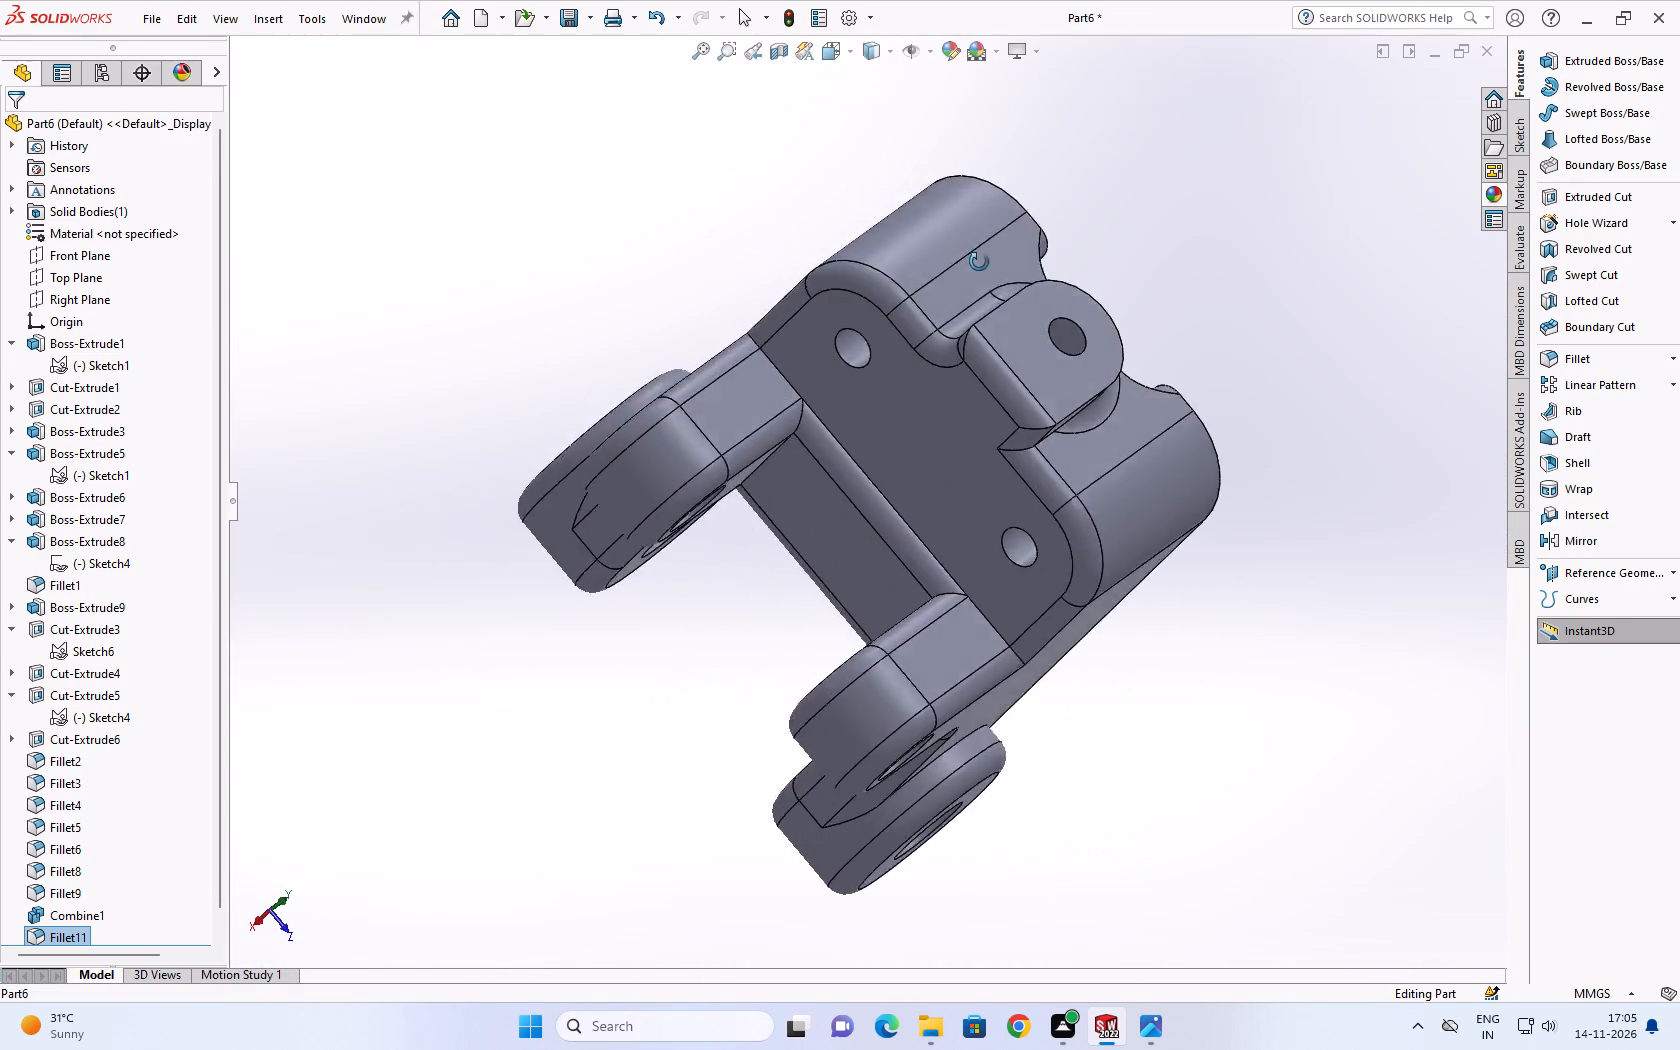
middle_click_drag(979, 262, 1037, 841)
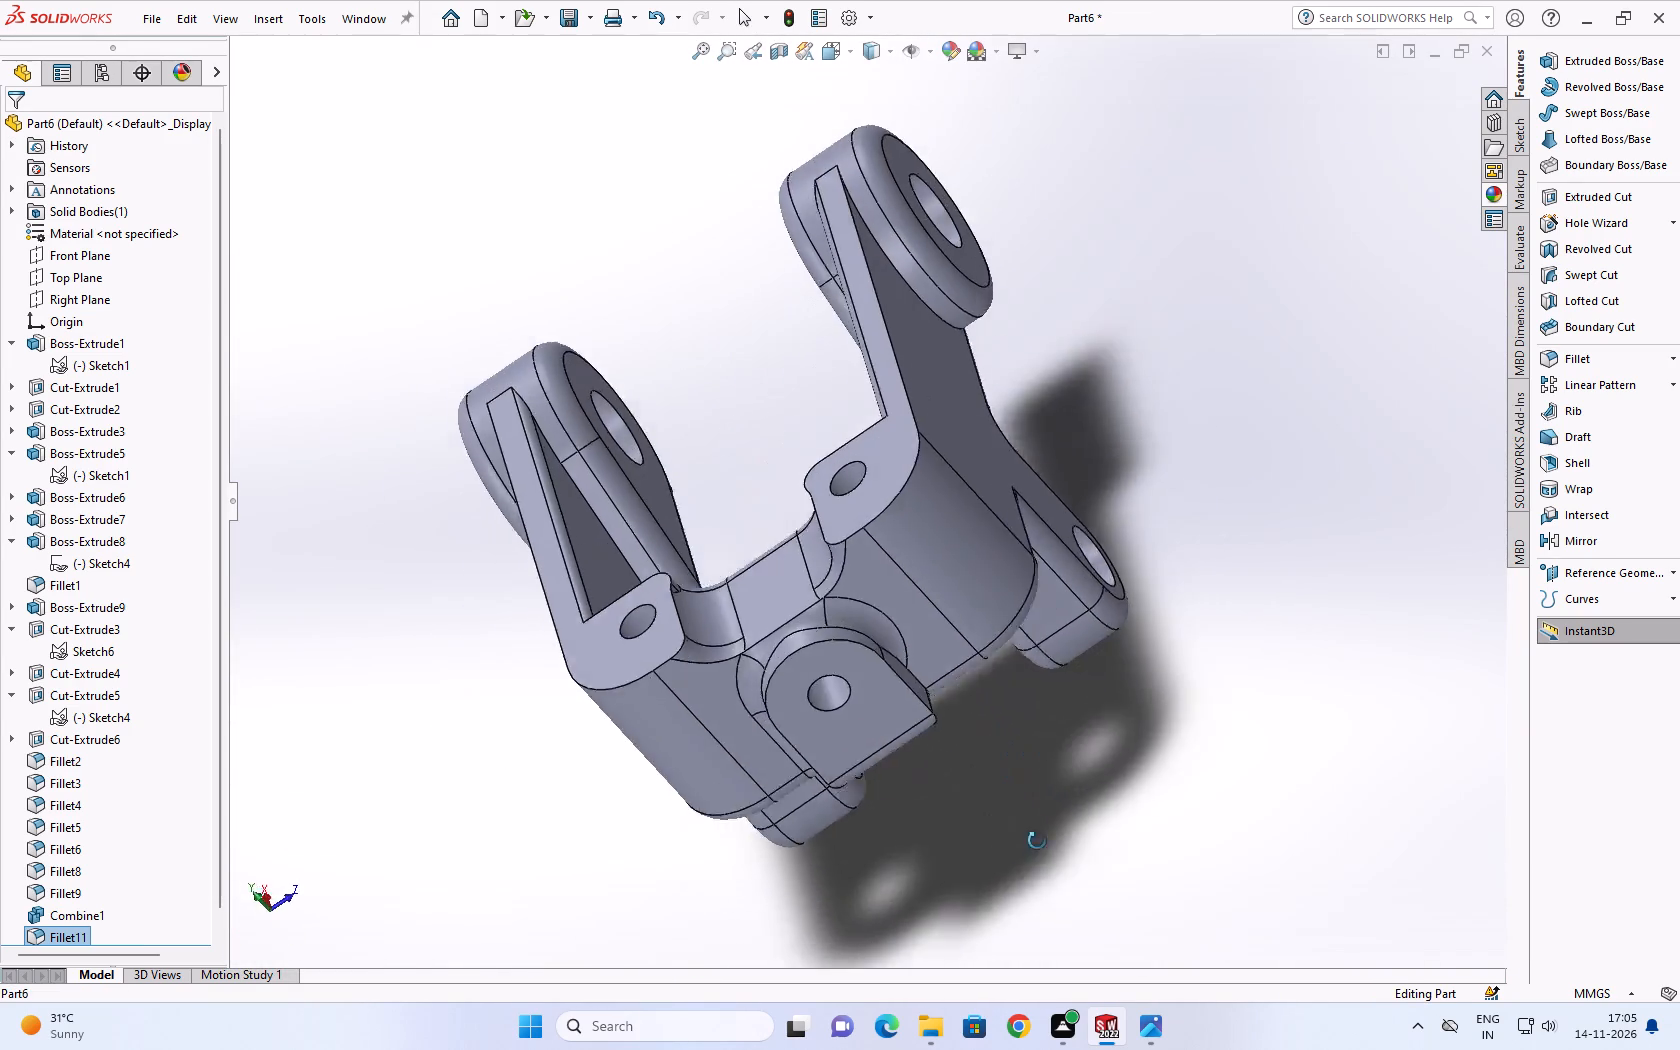
middle_click_drag(1037, 841, 1412, 313)
scroll(1042, 848, "down", 1)
scroll(1313, 813, "up", 1)
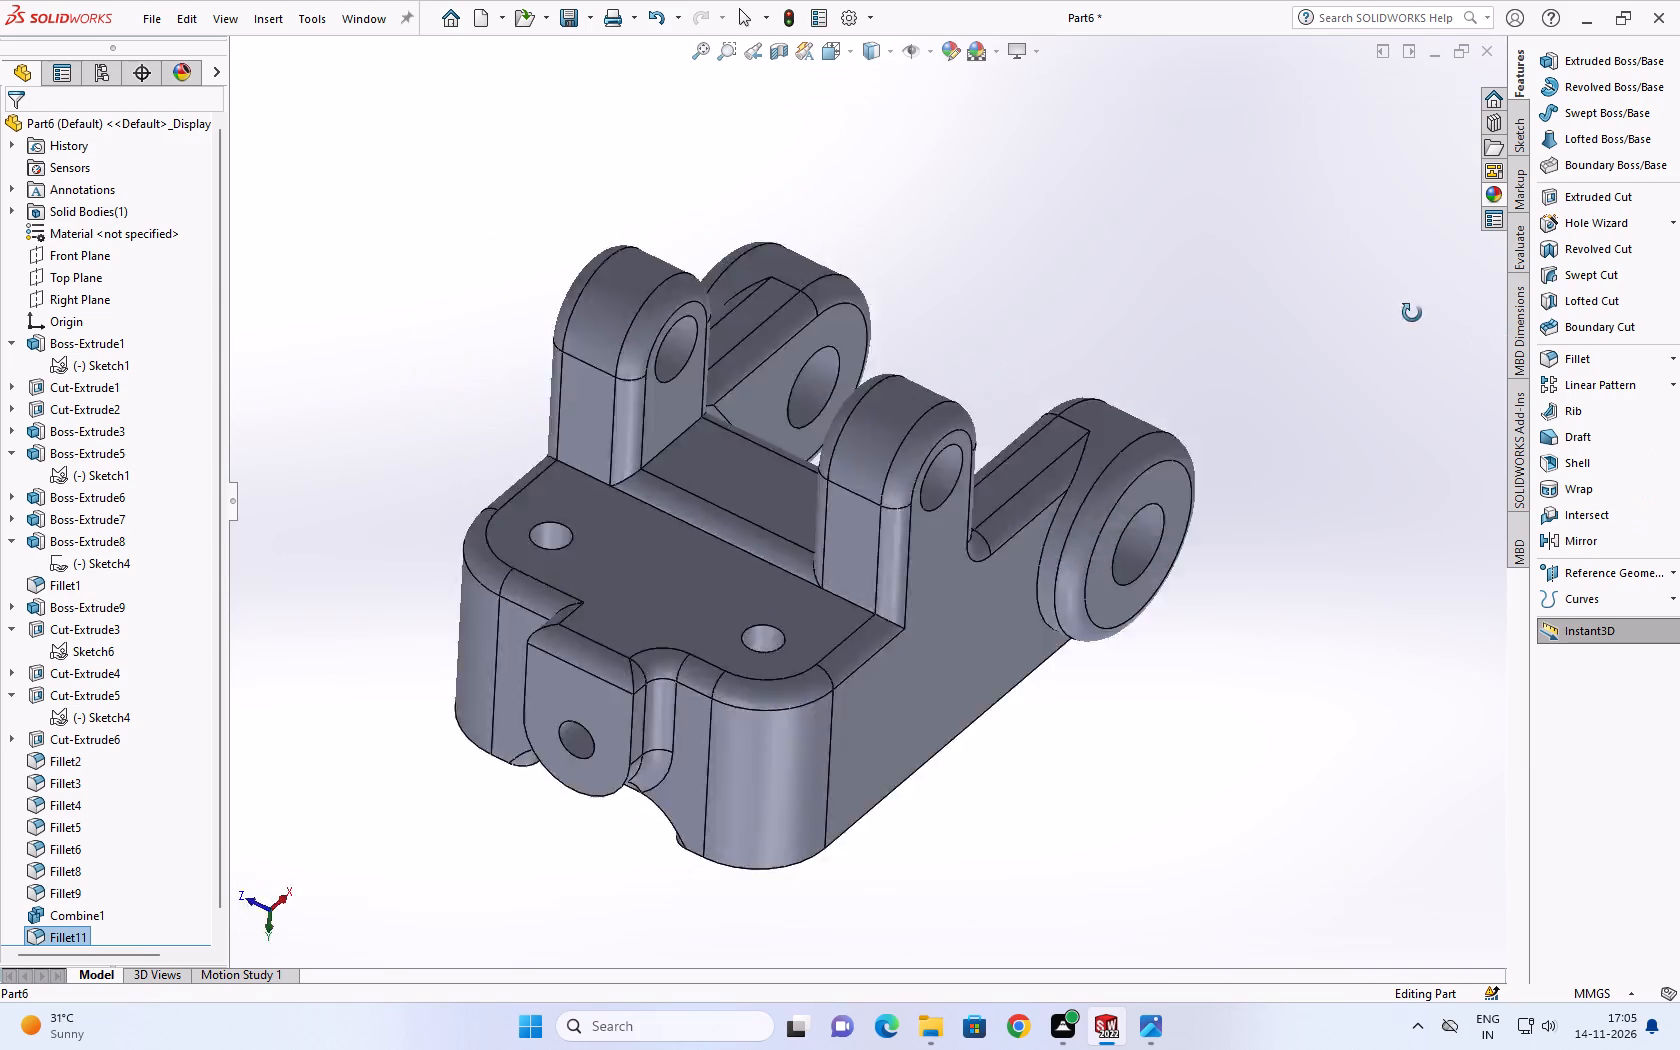
middle_click_drag(1412, 313, 267, 385)
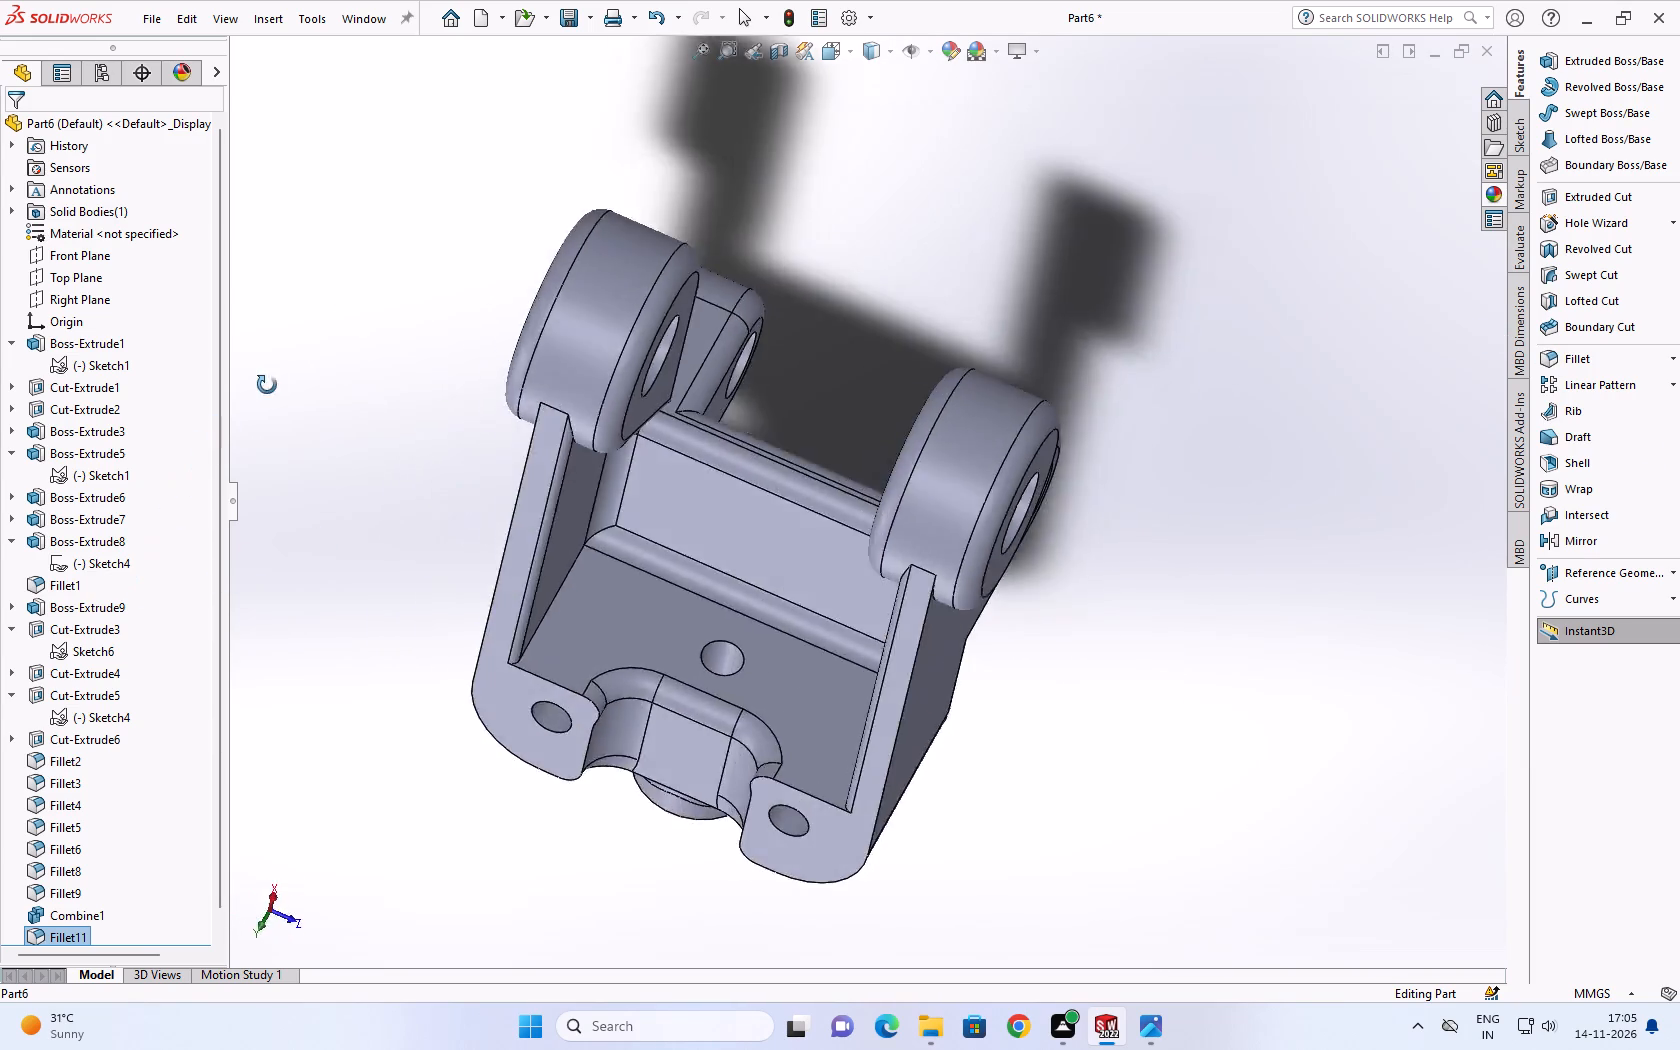
middle_click_drag(267, 385, 958, 632)
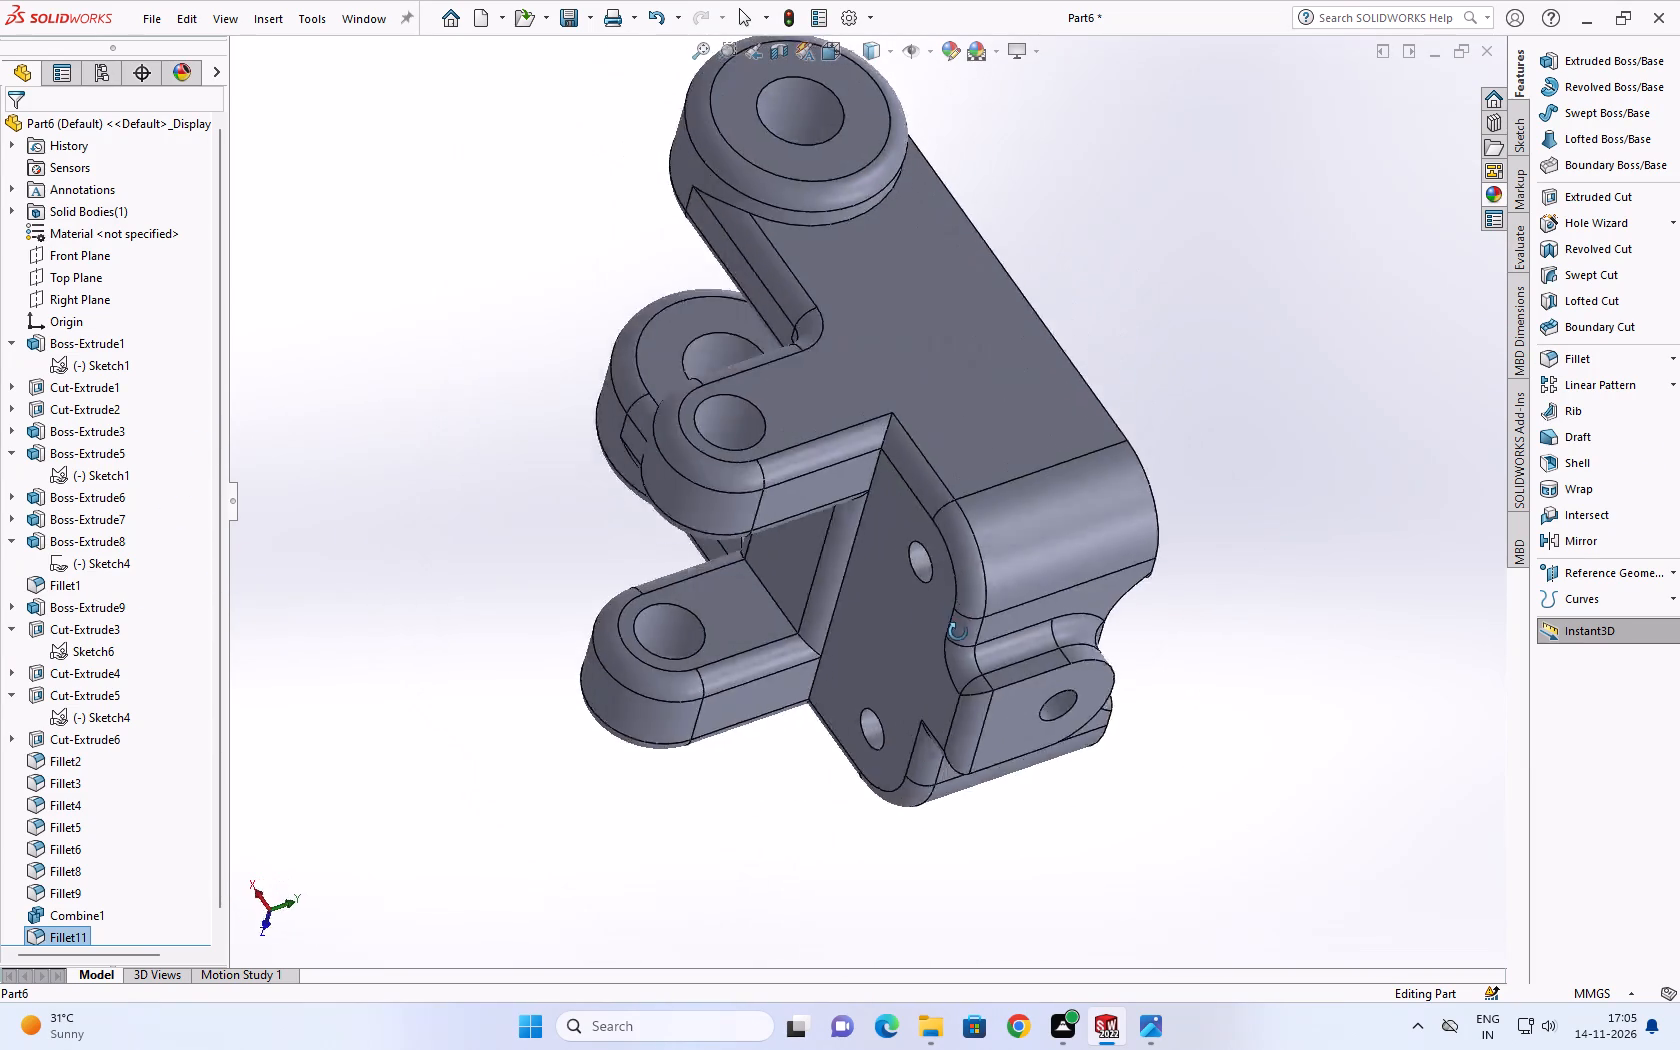
middle_click_drag(958, 632, 1135, 633)
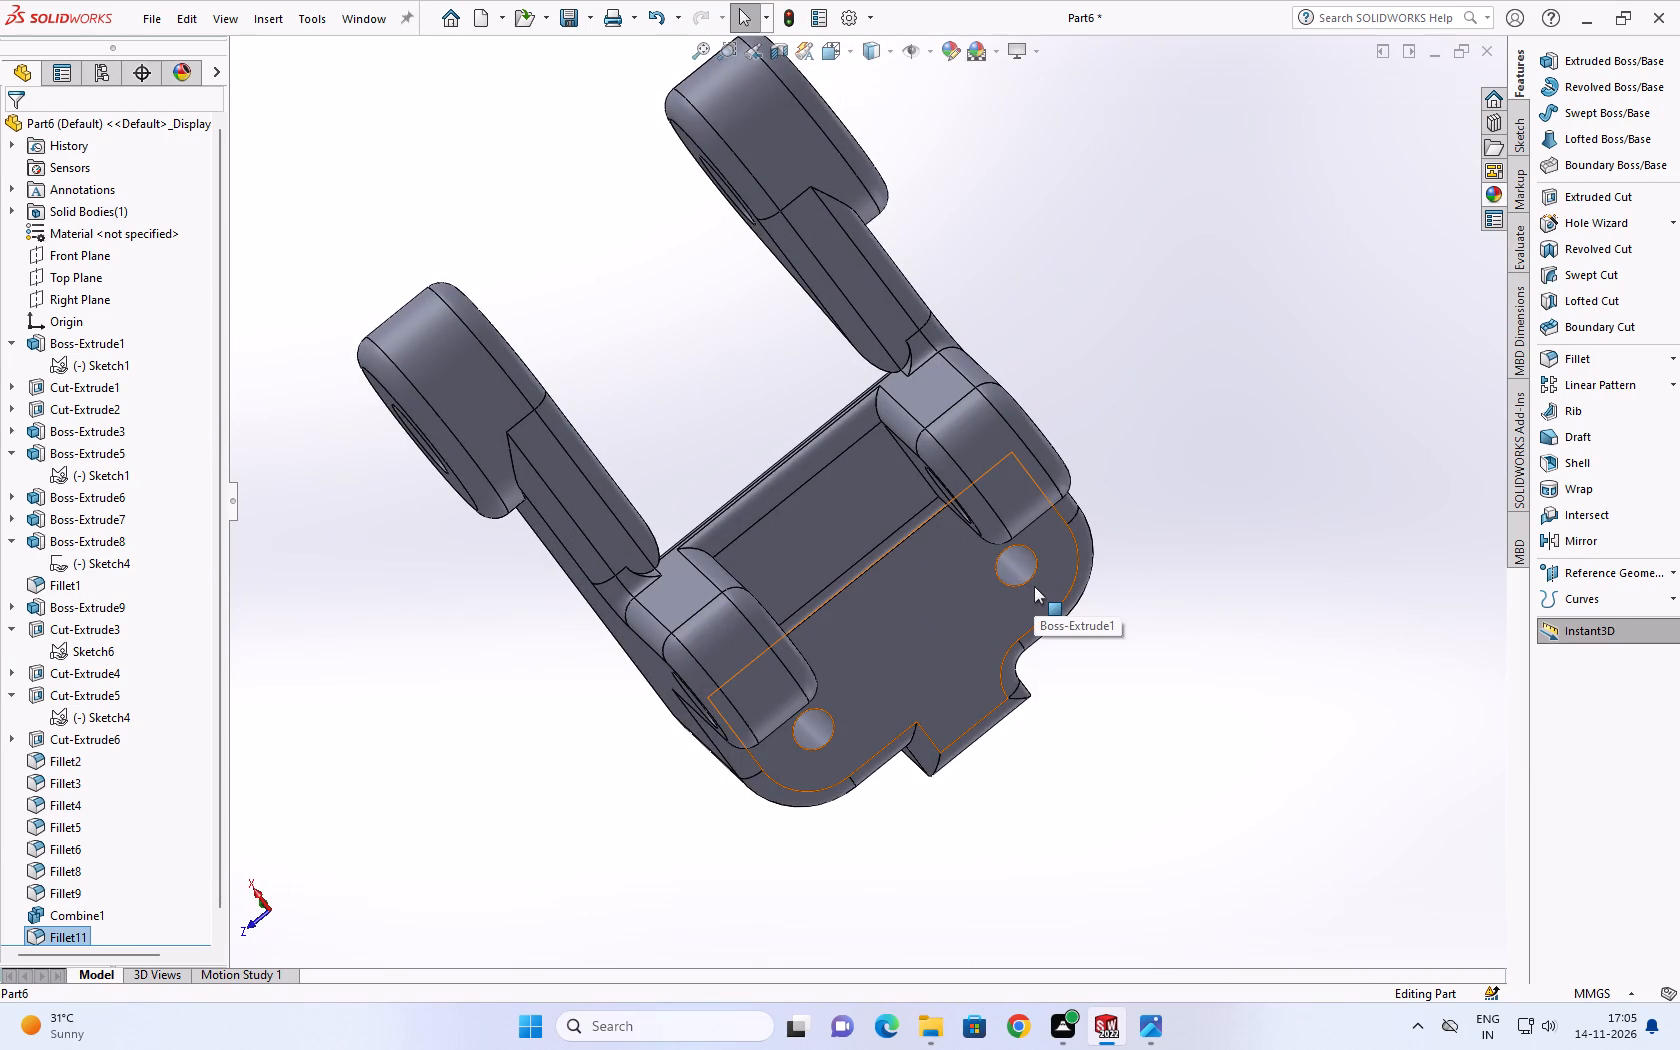
scroll(1090, 506, "down", 1)
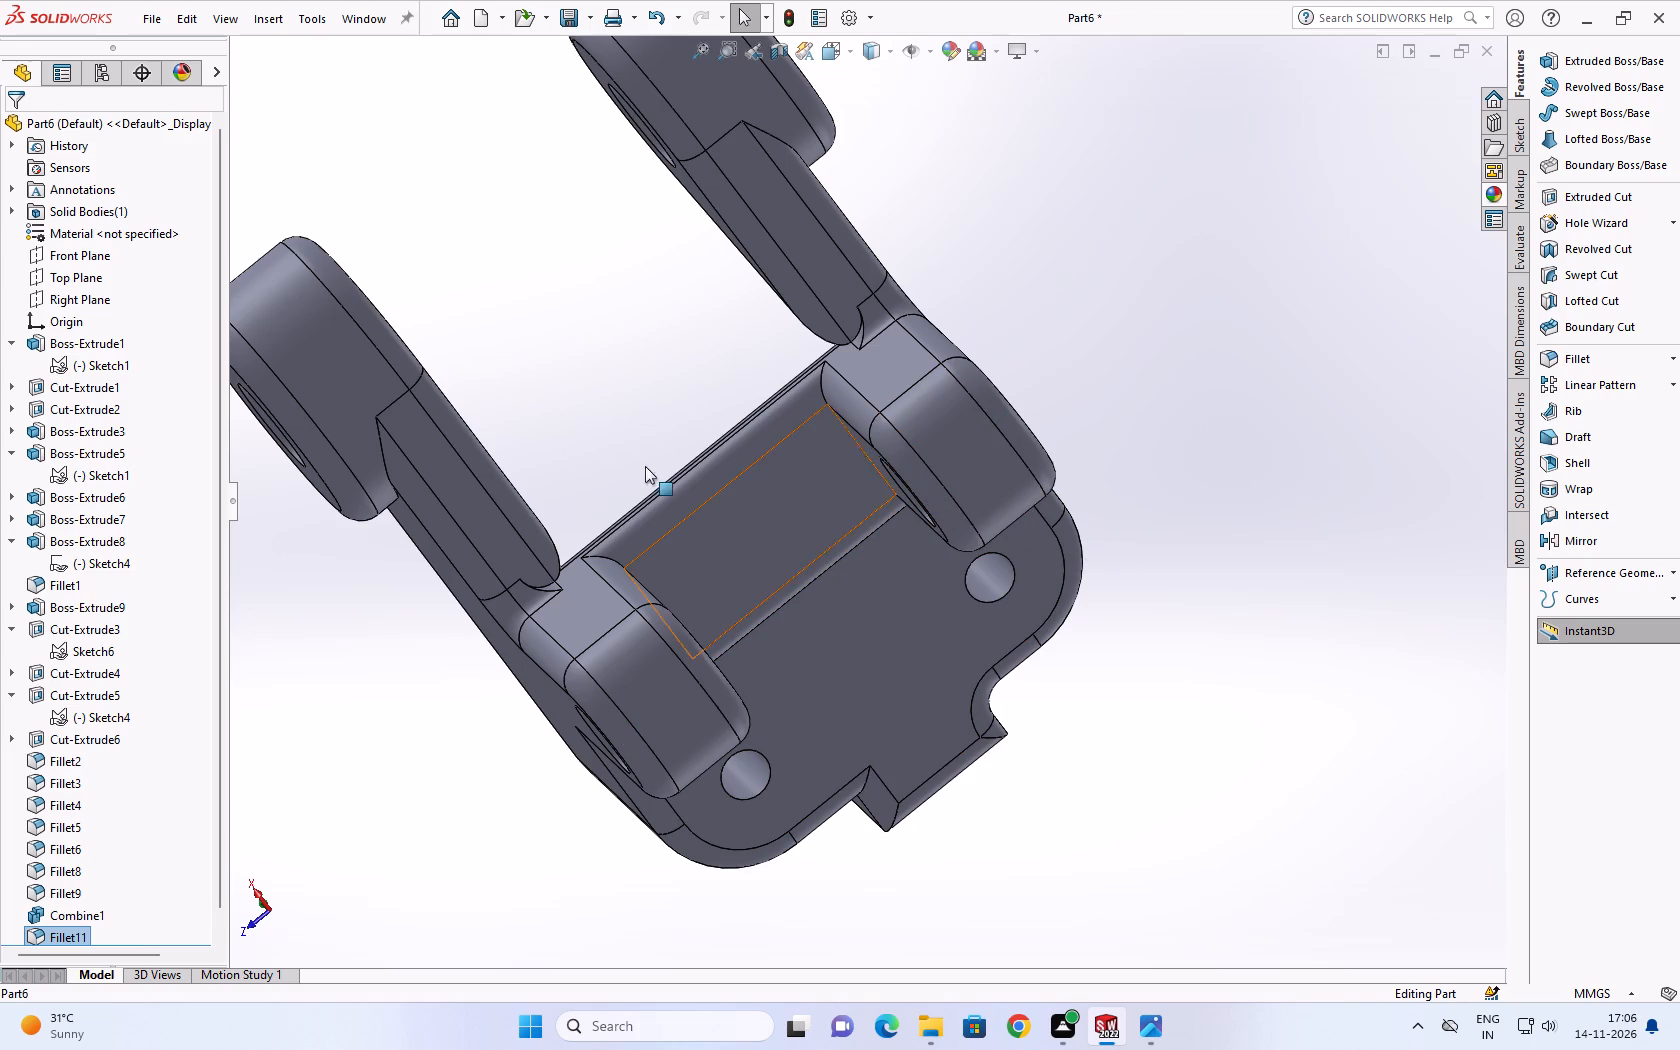
scroll(988, 324, "up", 2)
scroll(842, 326, "down", 4)
scroll(812, 345, "up", 1)
middle_click_drag(812, 345, 990, 526)
scroll(782, 490, "up", 1)
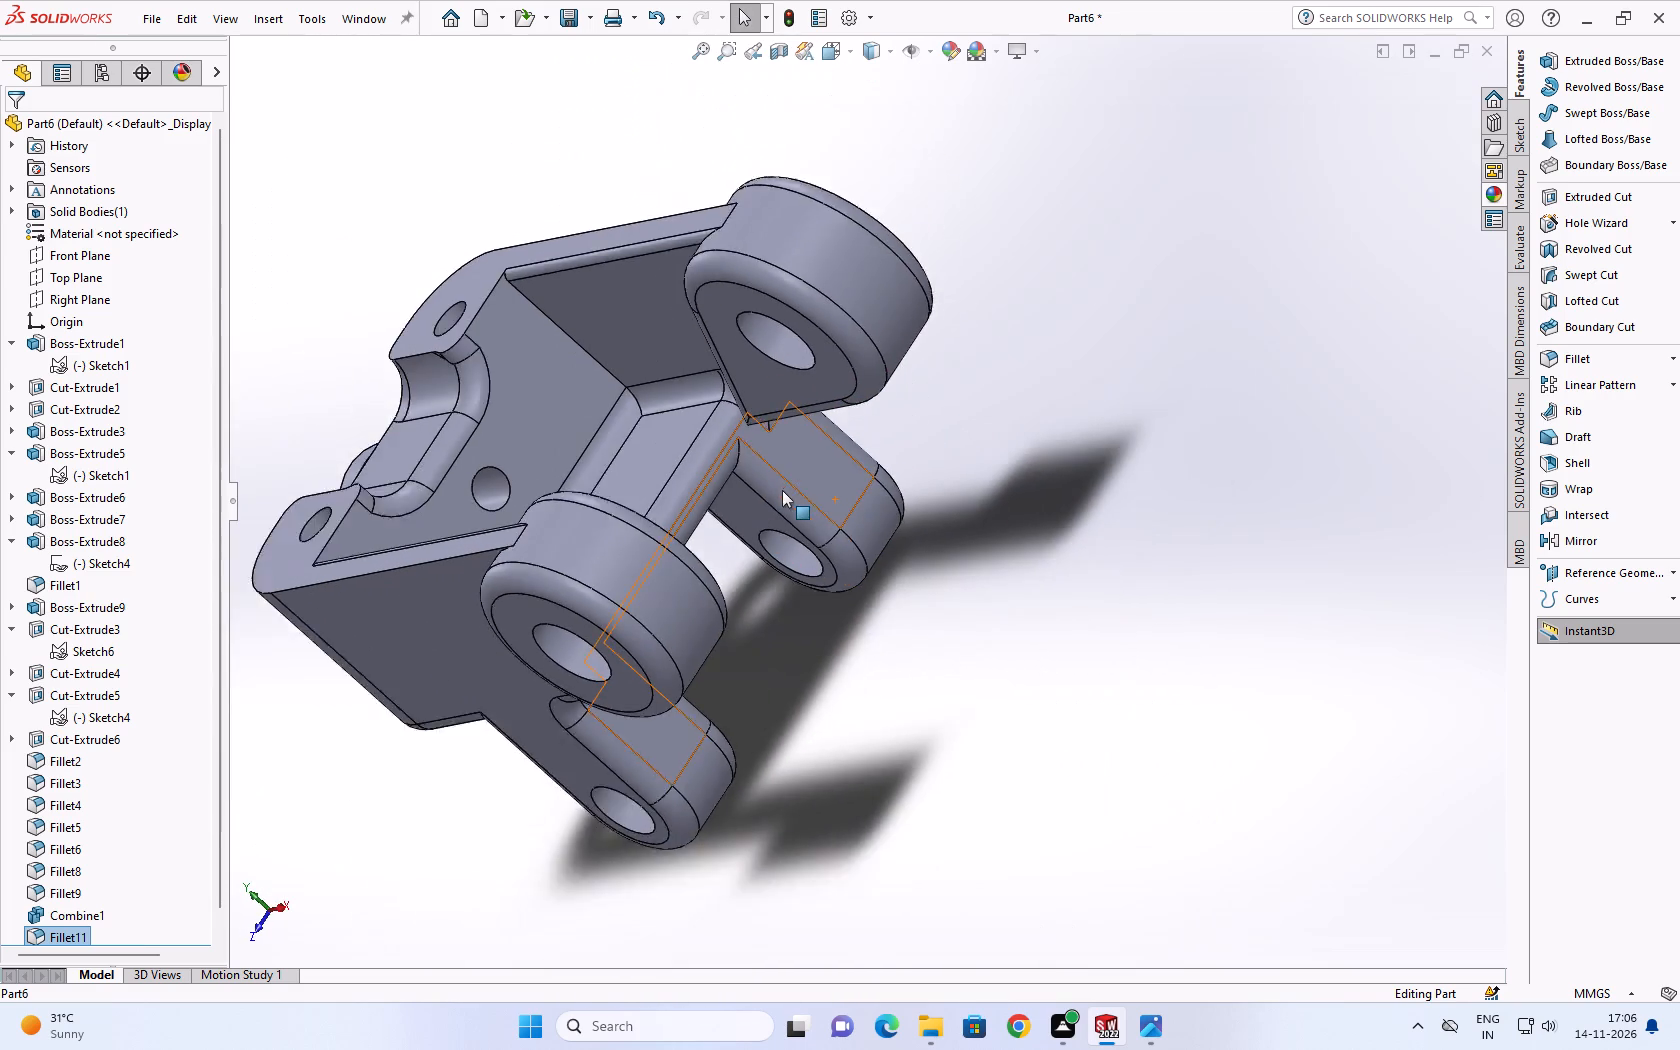
scroll(782, 490, "up", 2)
scroll(638, 402, "up", 1)
scroll(638, 402, "down", 2)
scroll(638, 397, "up", 2)
middle_click_drag(644, 388, 1034, 199)
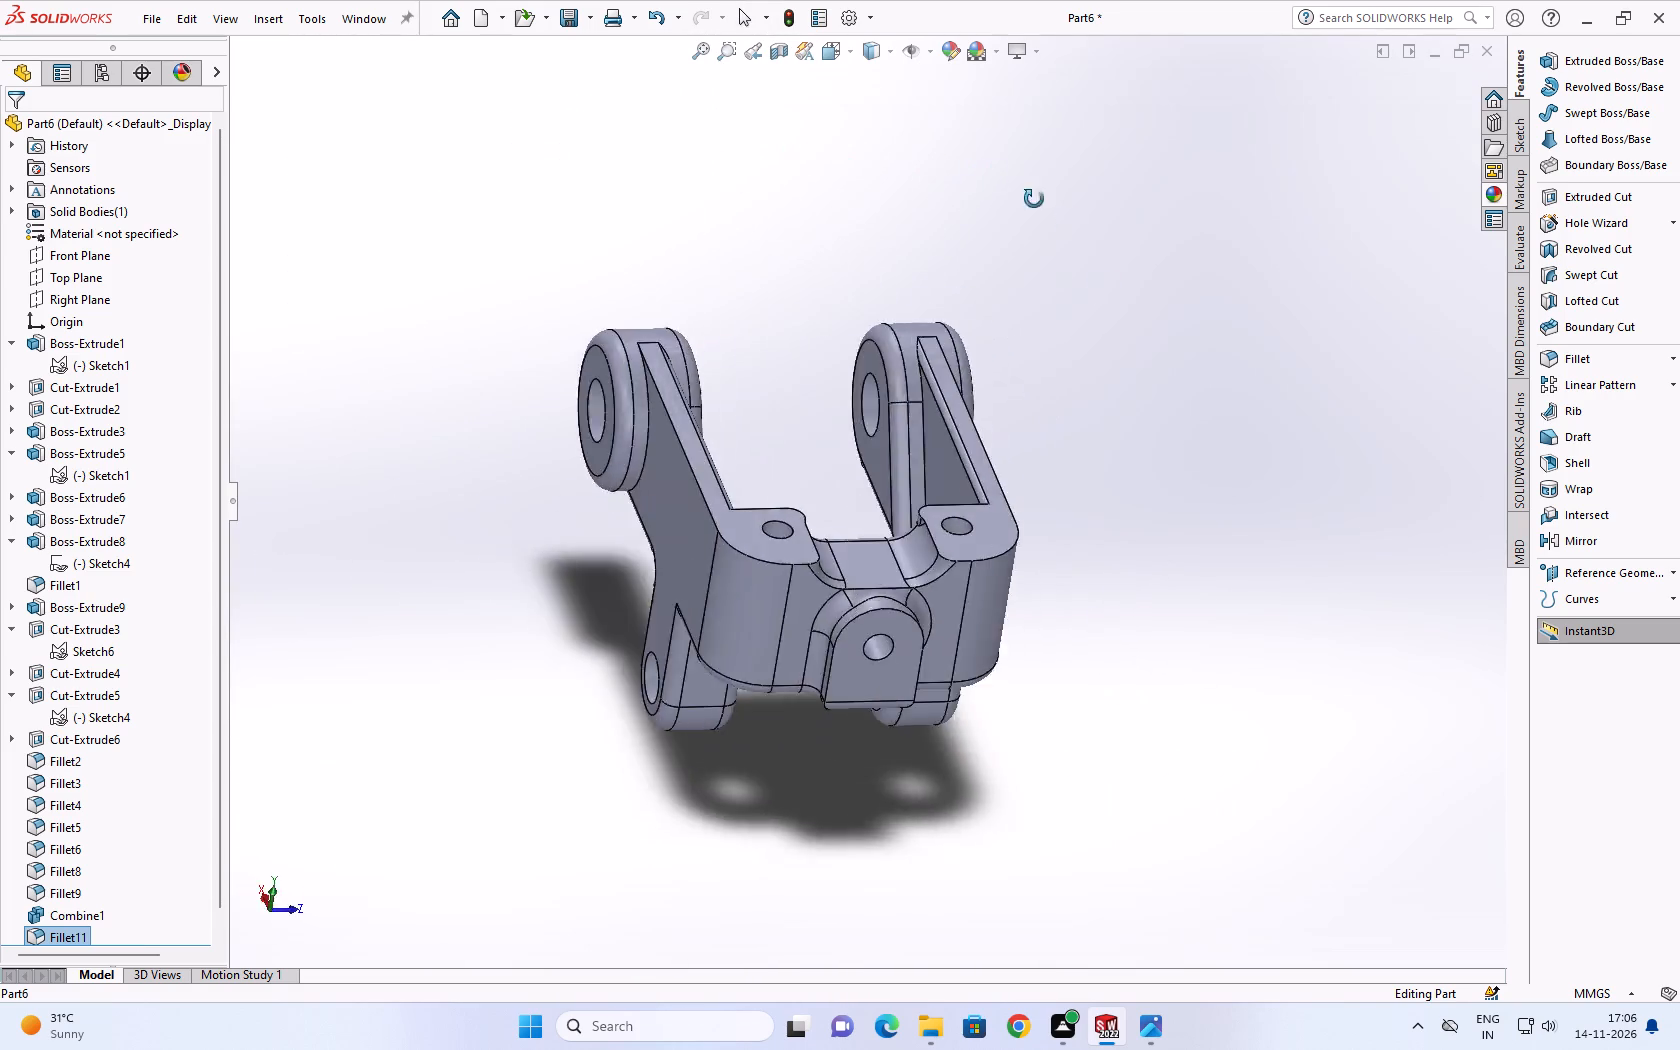
middle_click_drag(1034, 199, 1164, 626)
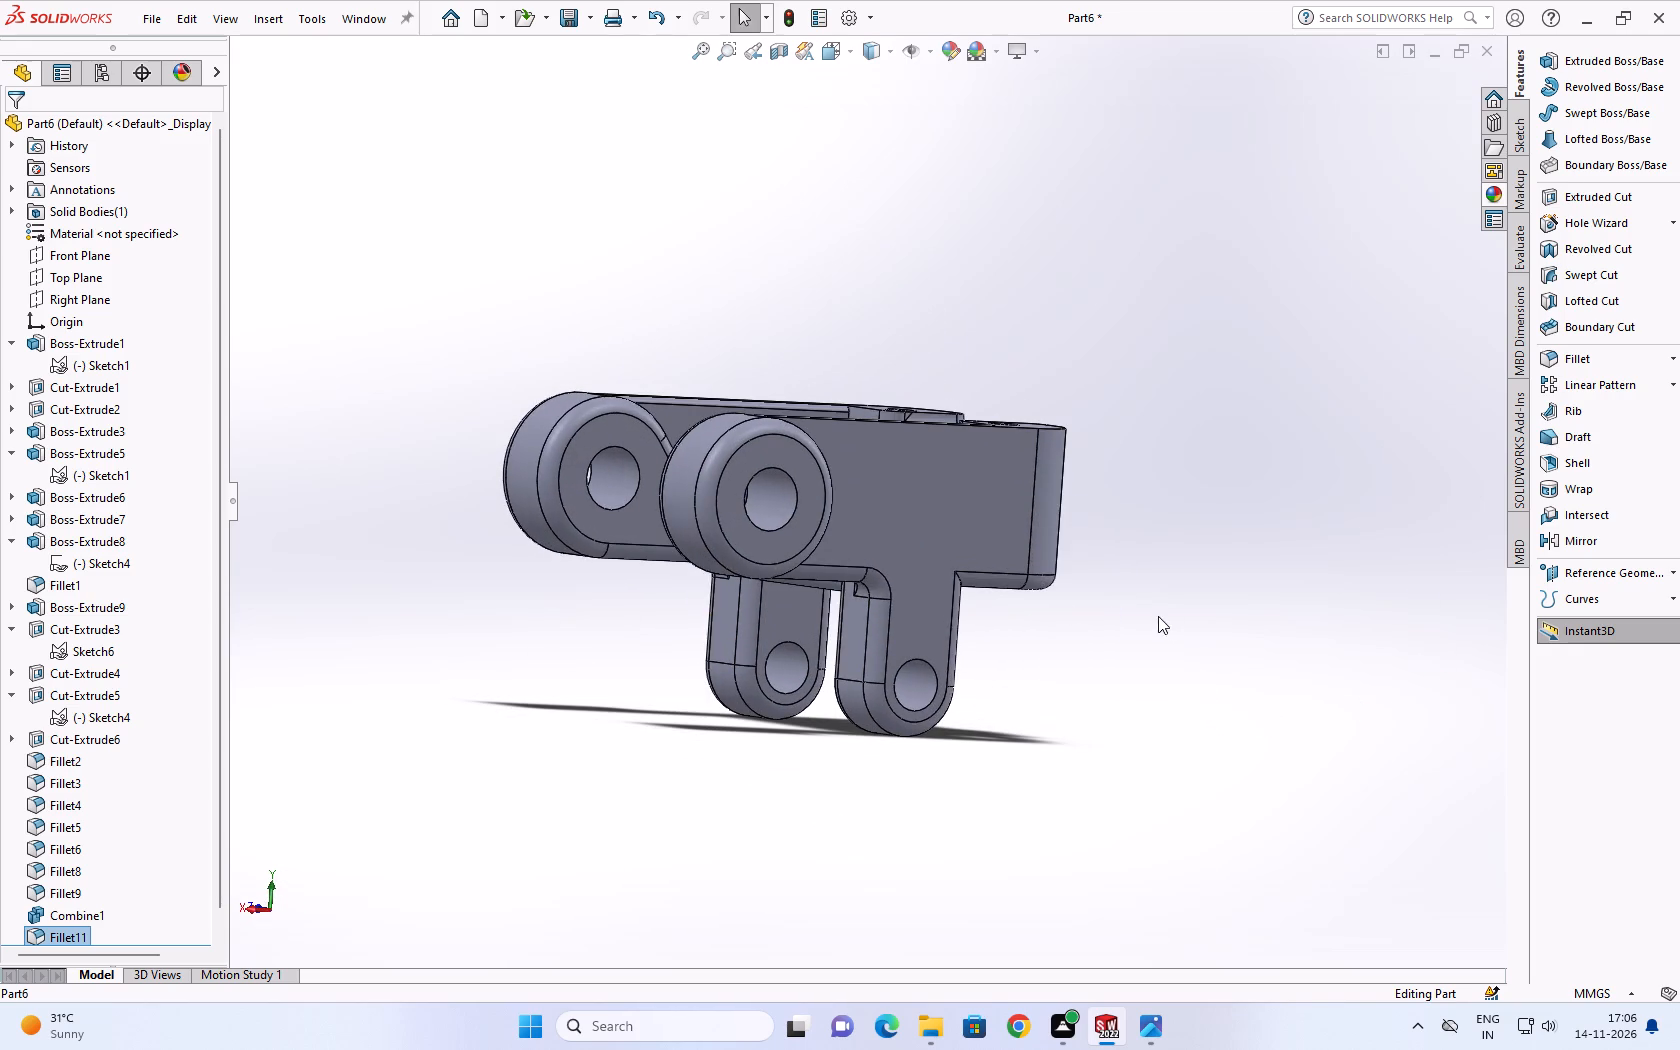
scroll(820, 557, "down", 1)
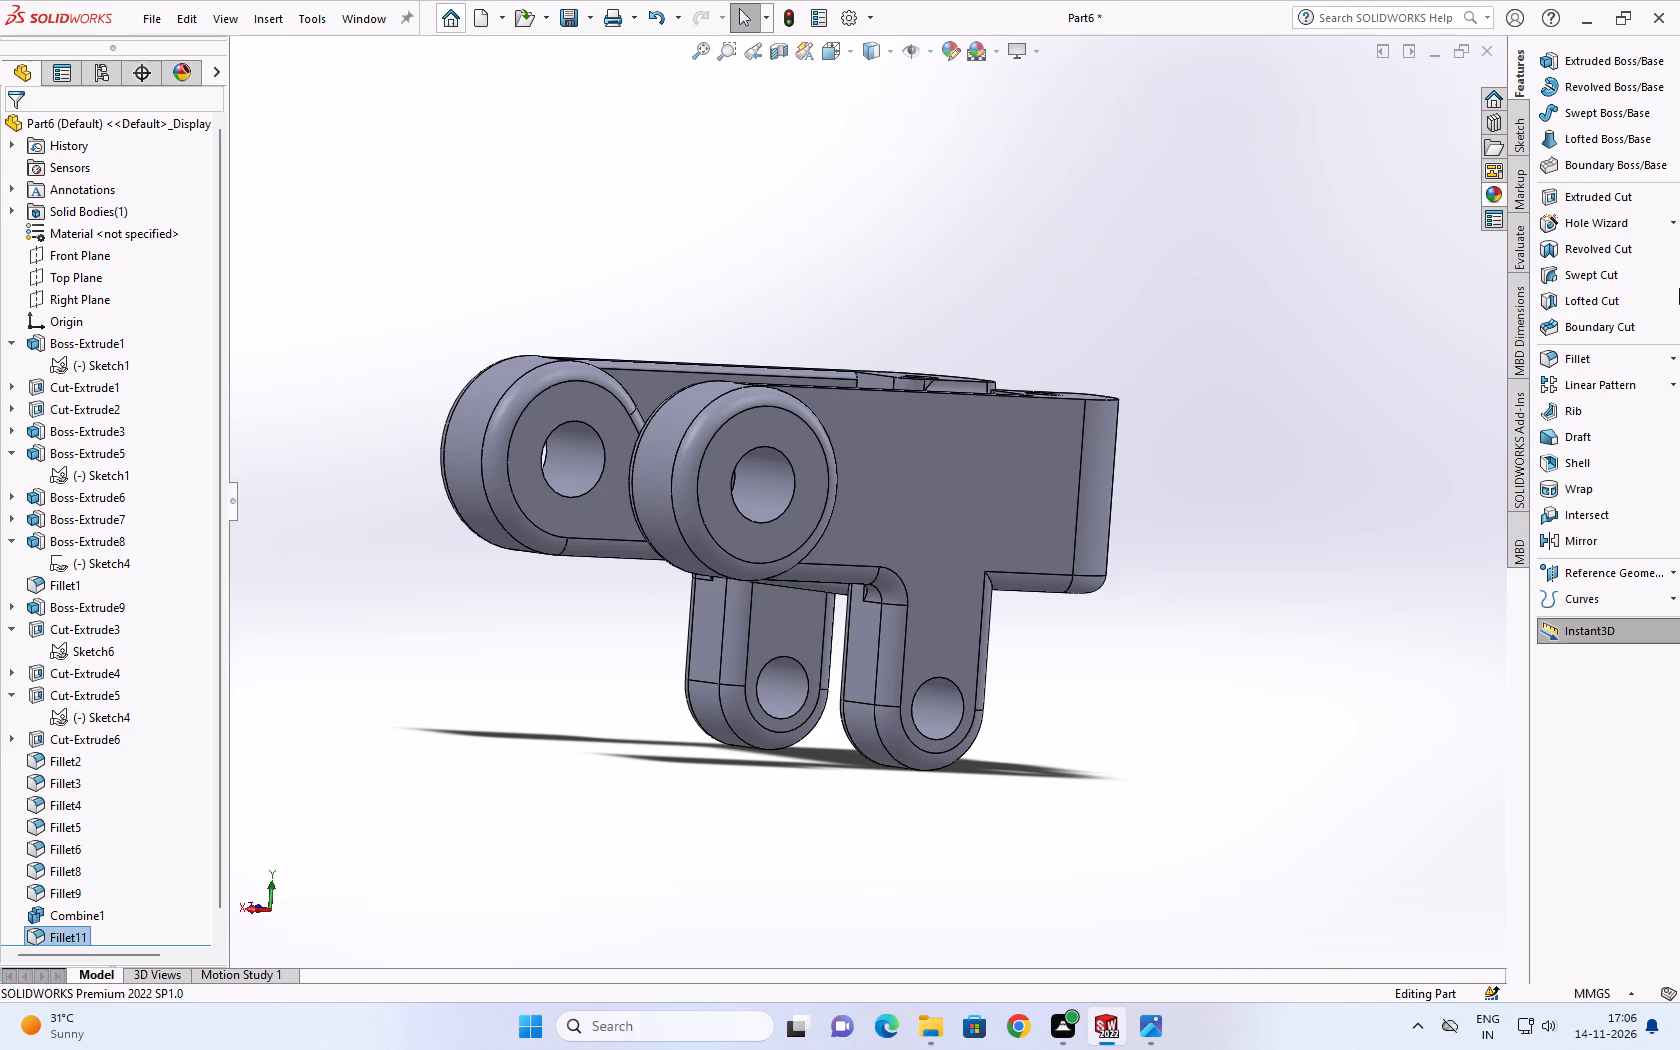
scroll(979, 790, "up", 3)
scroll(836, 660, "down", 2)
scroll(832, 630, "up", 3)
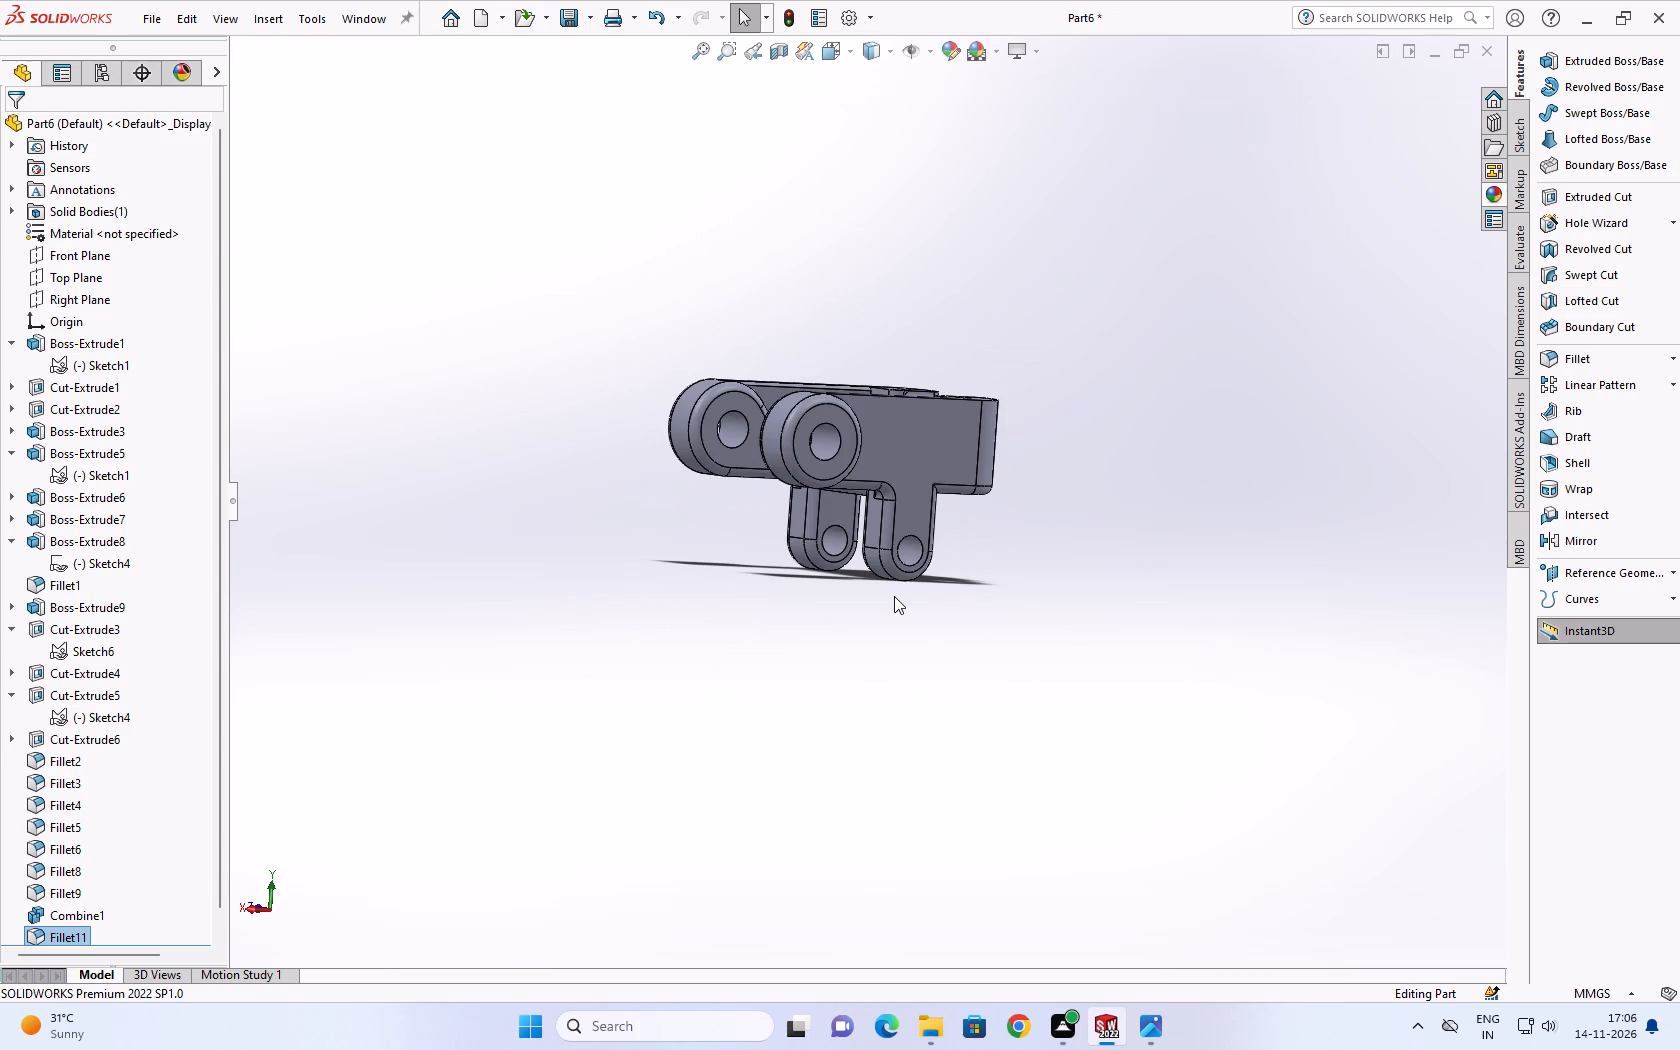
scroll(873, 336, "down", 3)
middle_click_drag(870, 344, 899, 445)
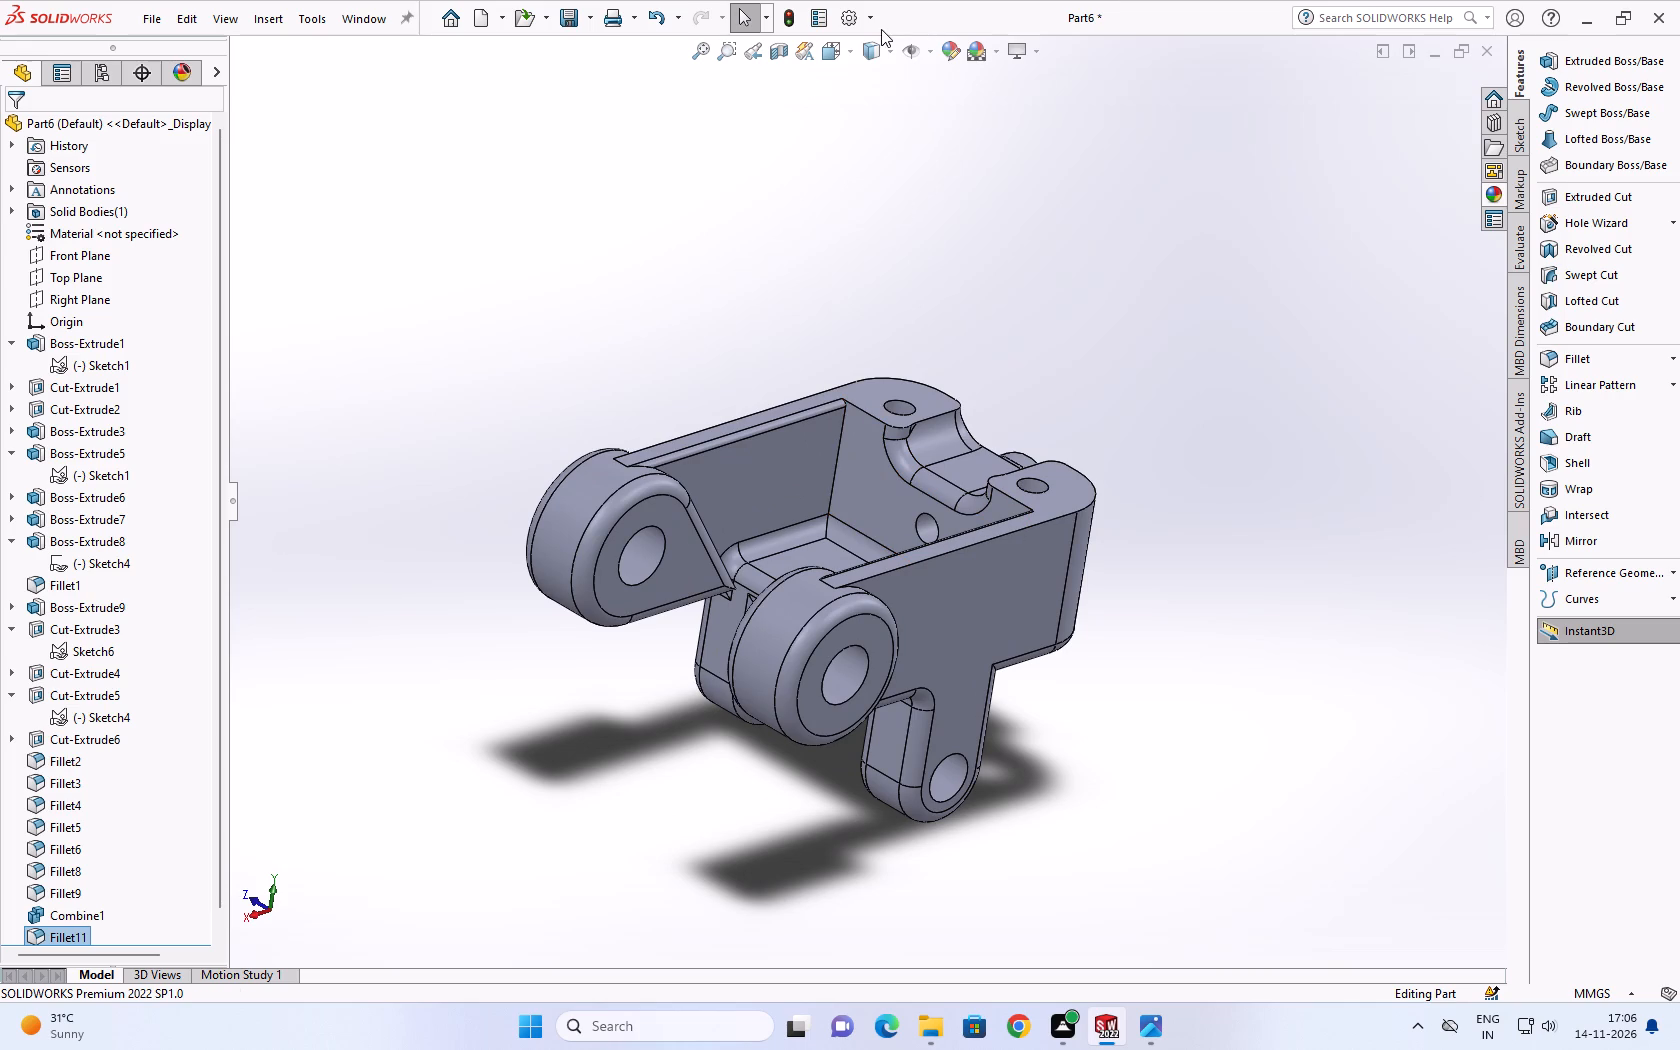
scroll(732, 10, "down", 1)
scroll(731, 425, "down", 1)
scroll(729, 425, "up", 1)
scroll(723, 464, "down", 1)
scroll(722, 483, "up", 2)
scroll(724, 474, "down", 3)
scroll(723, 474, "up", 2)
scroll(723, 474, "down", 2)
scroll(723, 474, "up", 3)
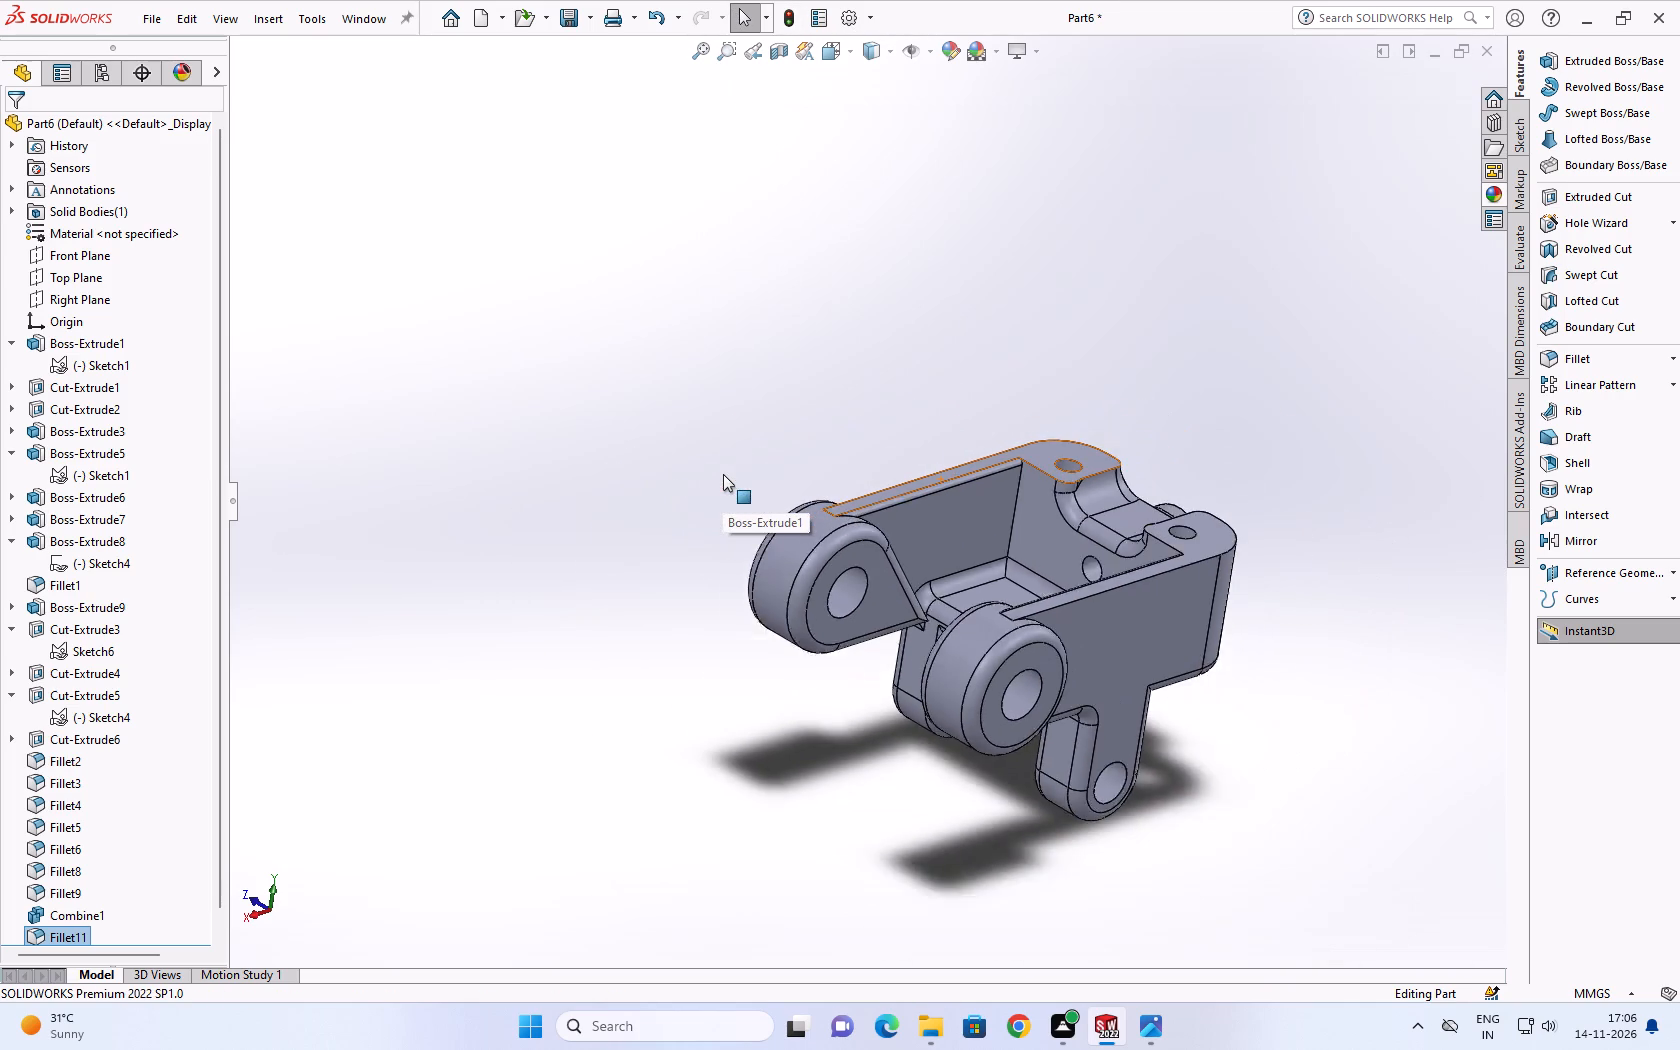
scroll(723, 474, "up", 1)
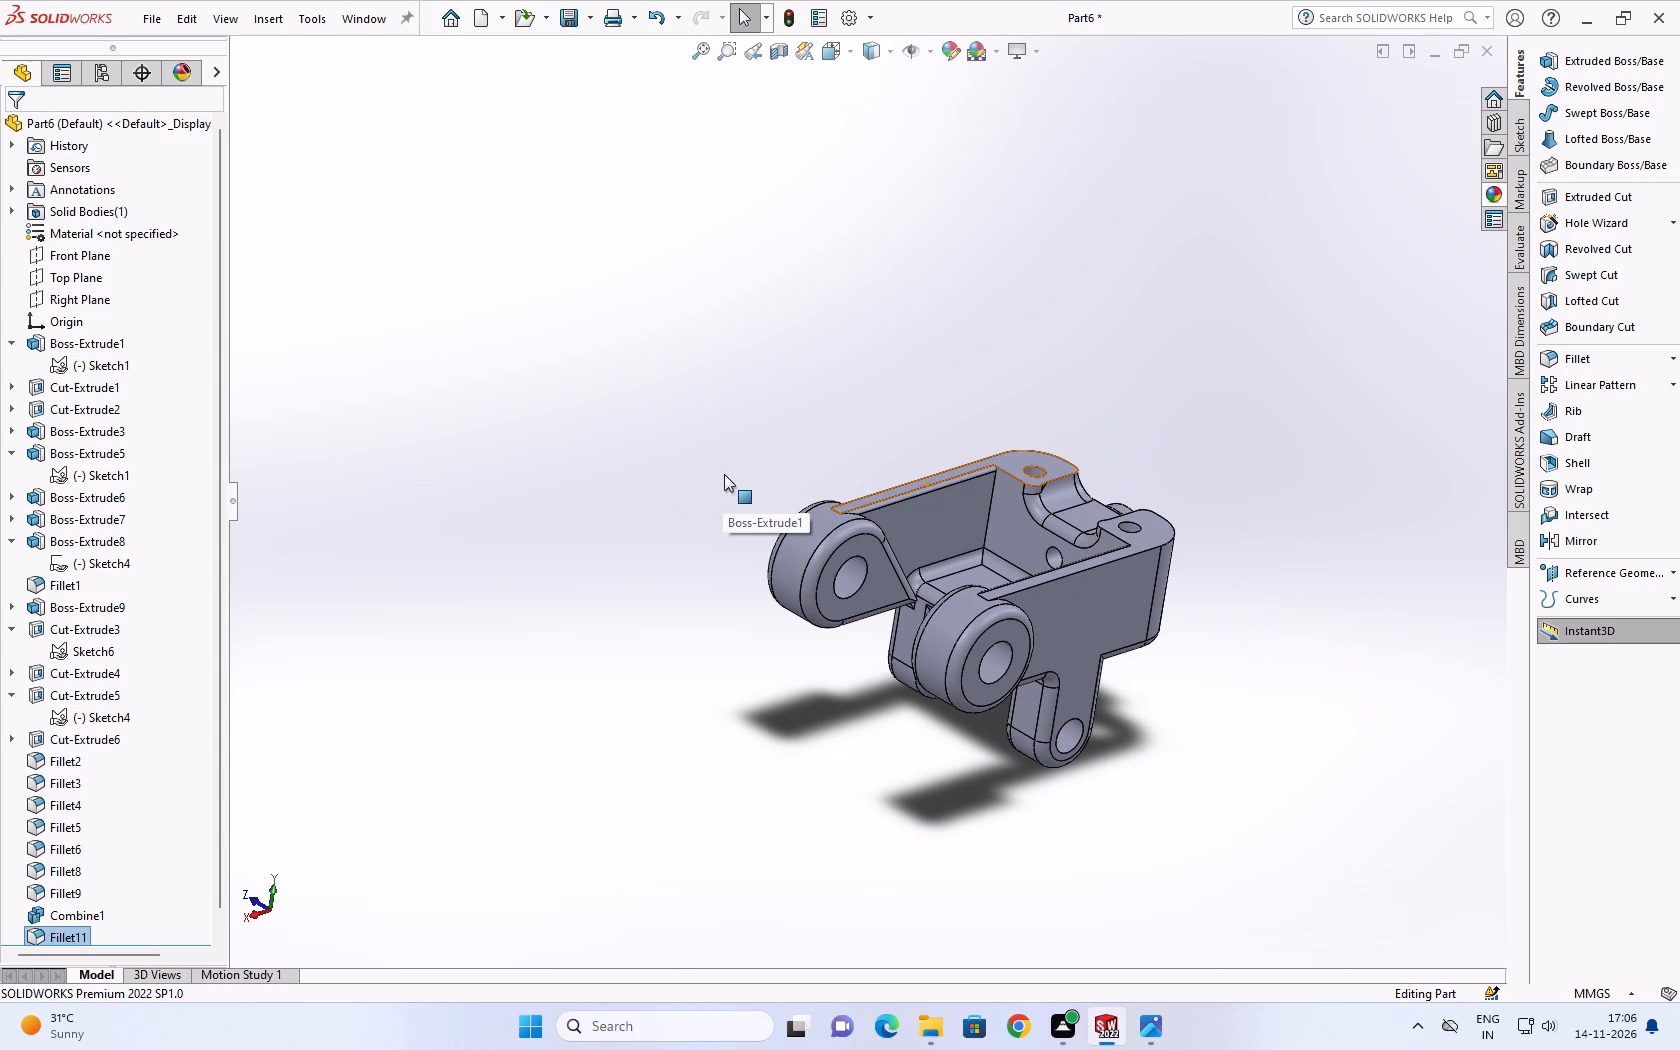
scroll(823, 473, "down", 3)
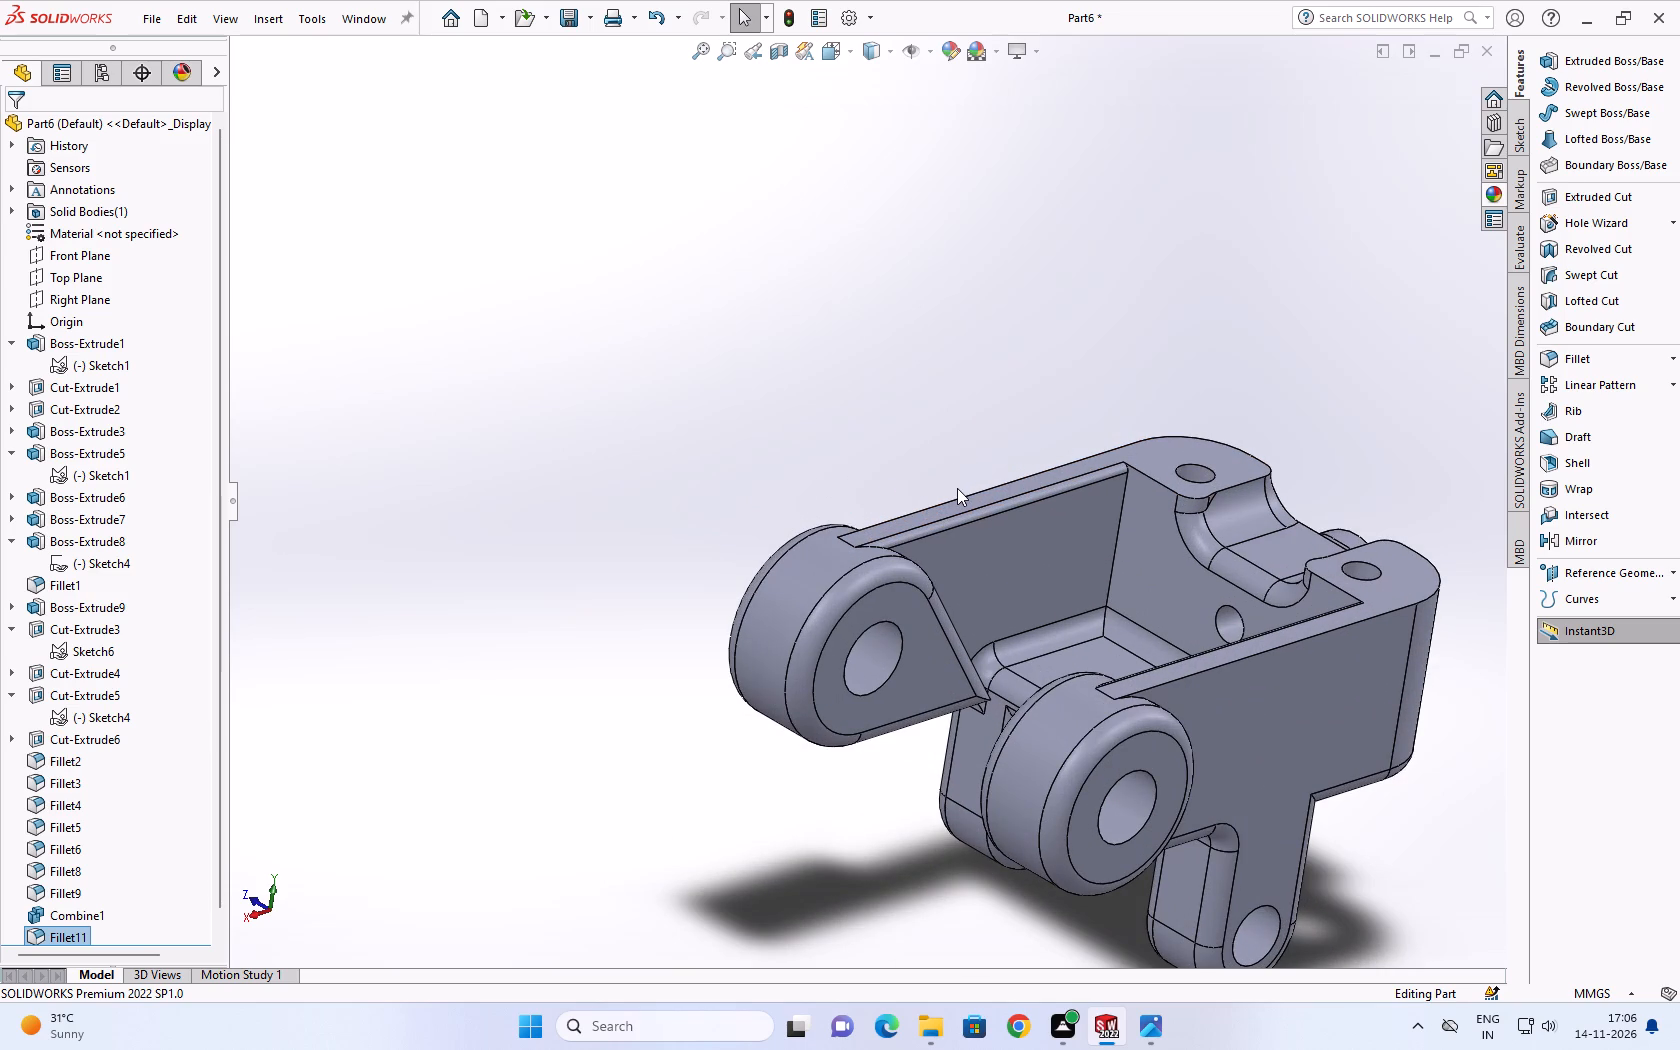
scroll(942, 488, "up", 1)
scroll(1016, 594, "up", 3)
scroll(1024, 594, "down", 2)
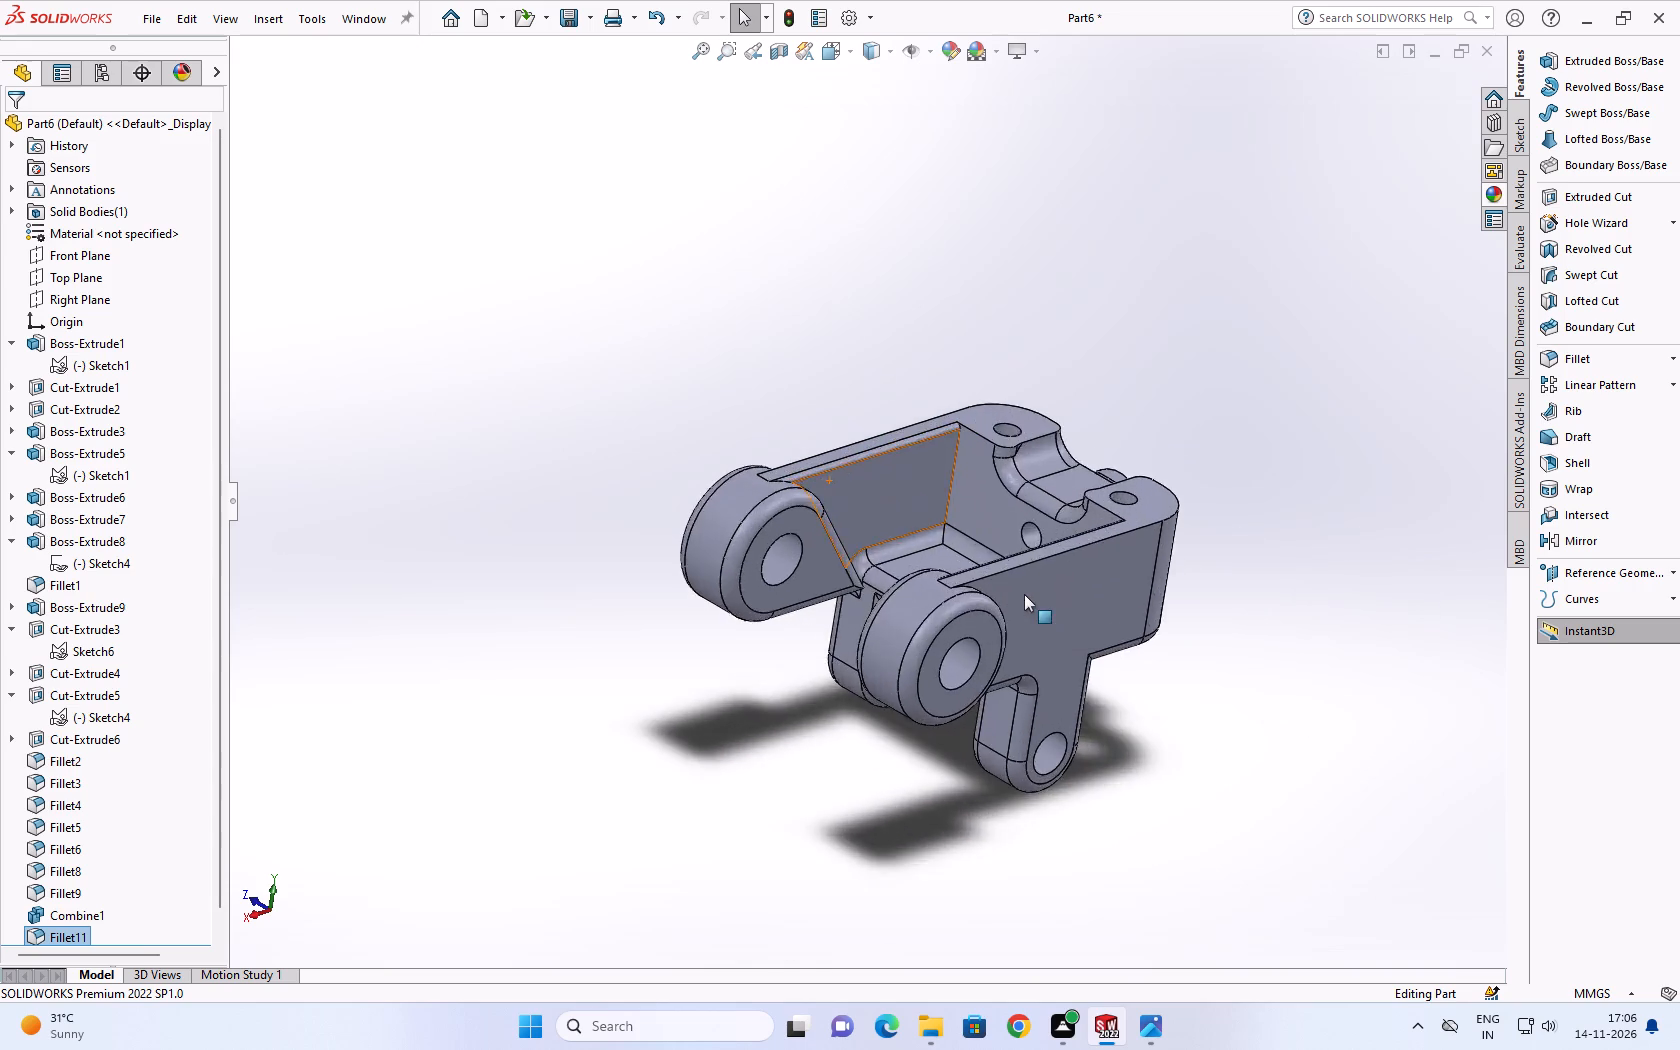
Examine the bracket's underside, outer arm faces, lower lugs and front lug from several directions.
middle_click_drag(1024, 594, 1126, 868)
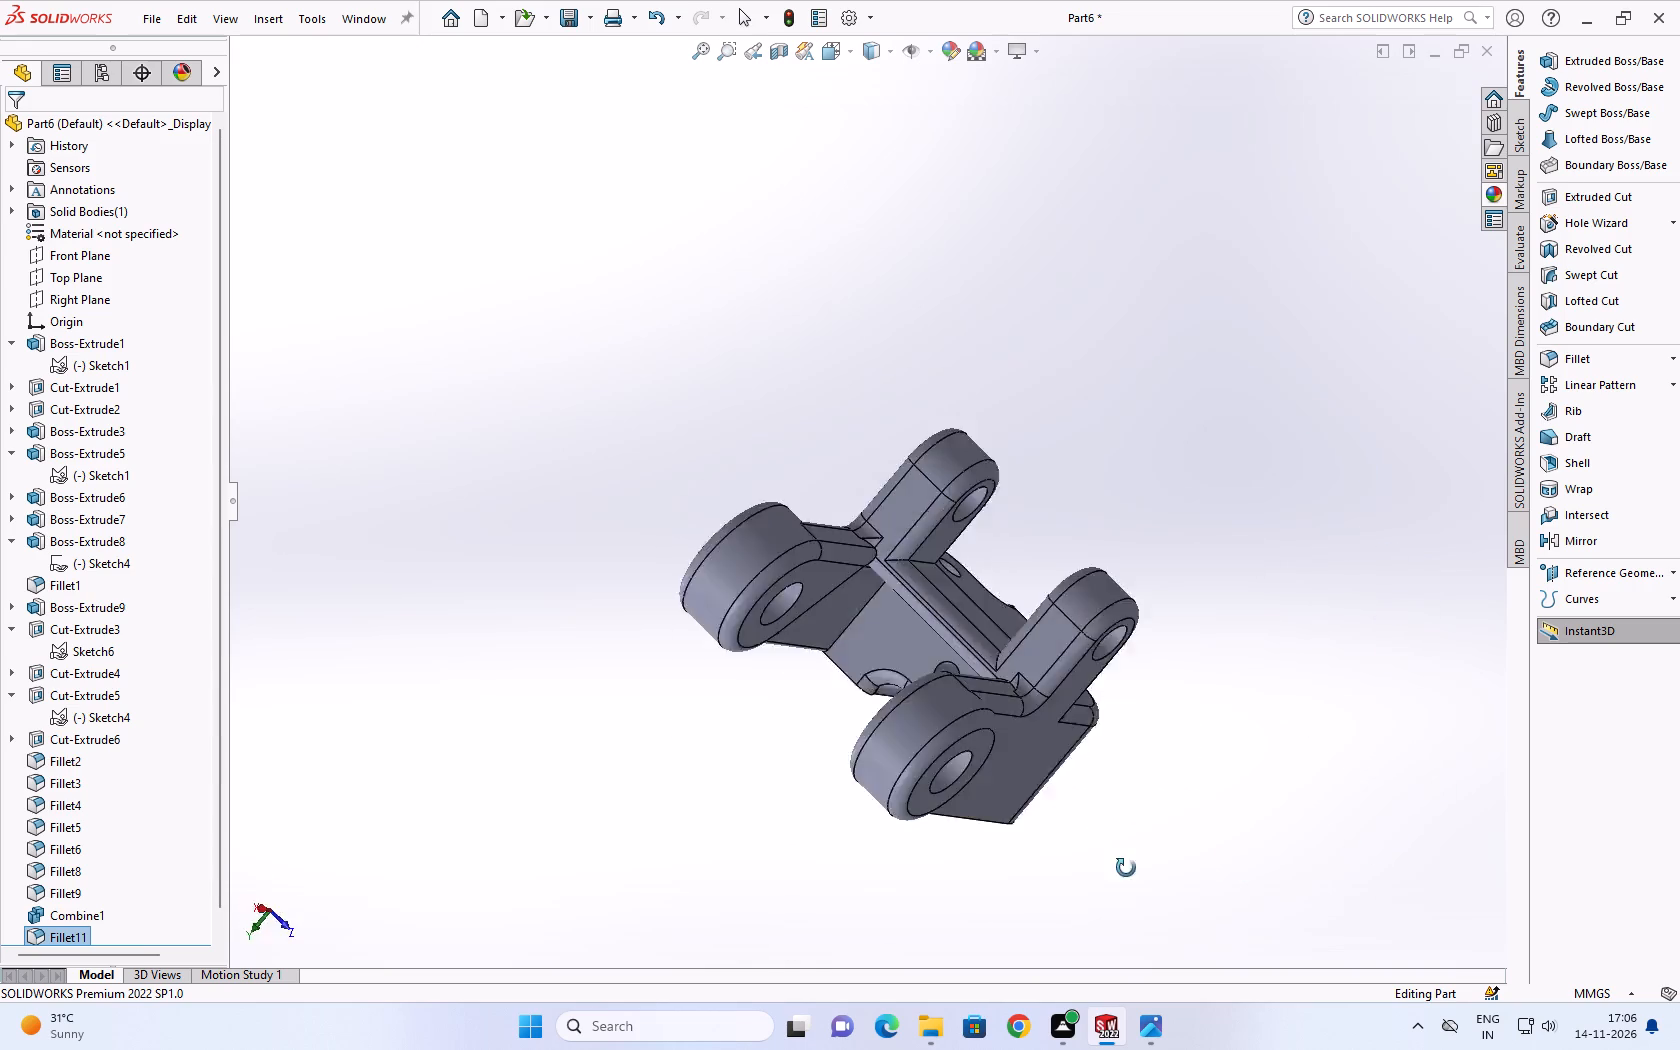
middle_click_drag(1126, 868, 1380, 672)
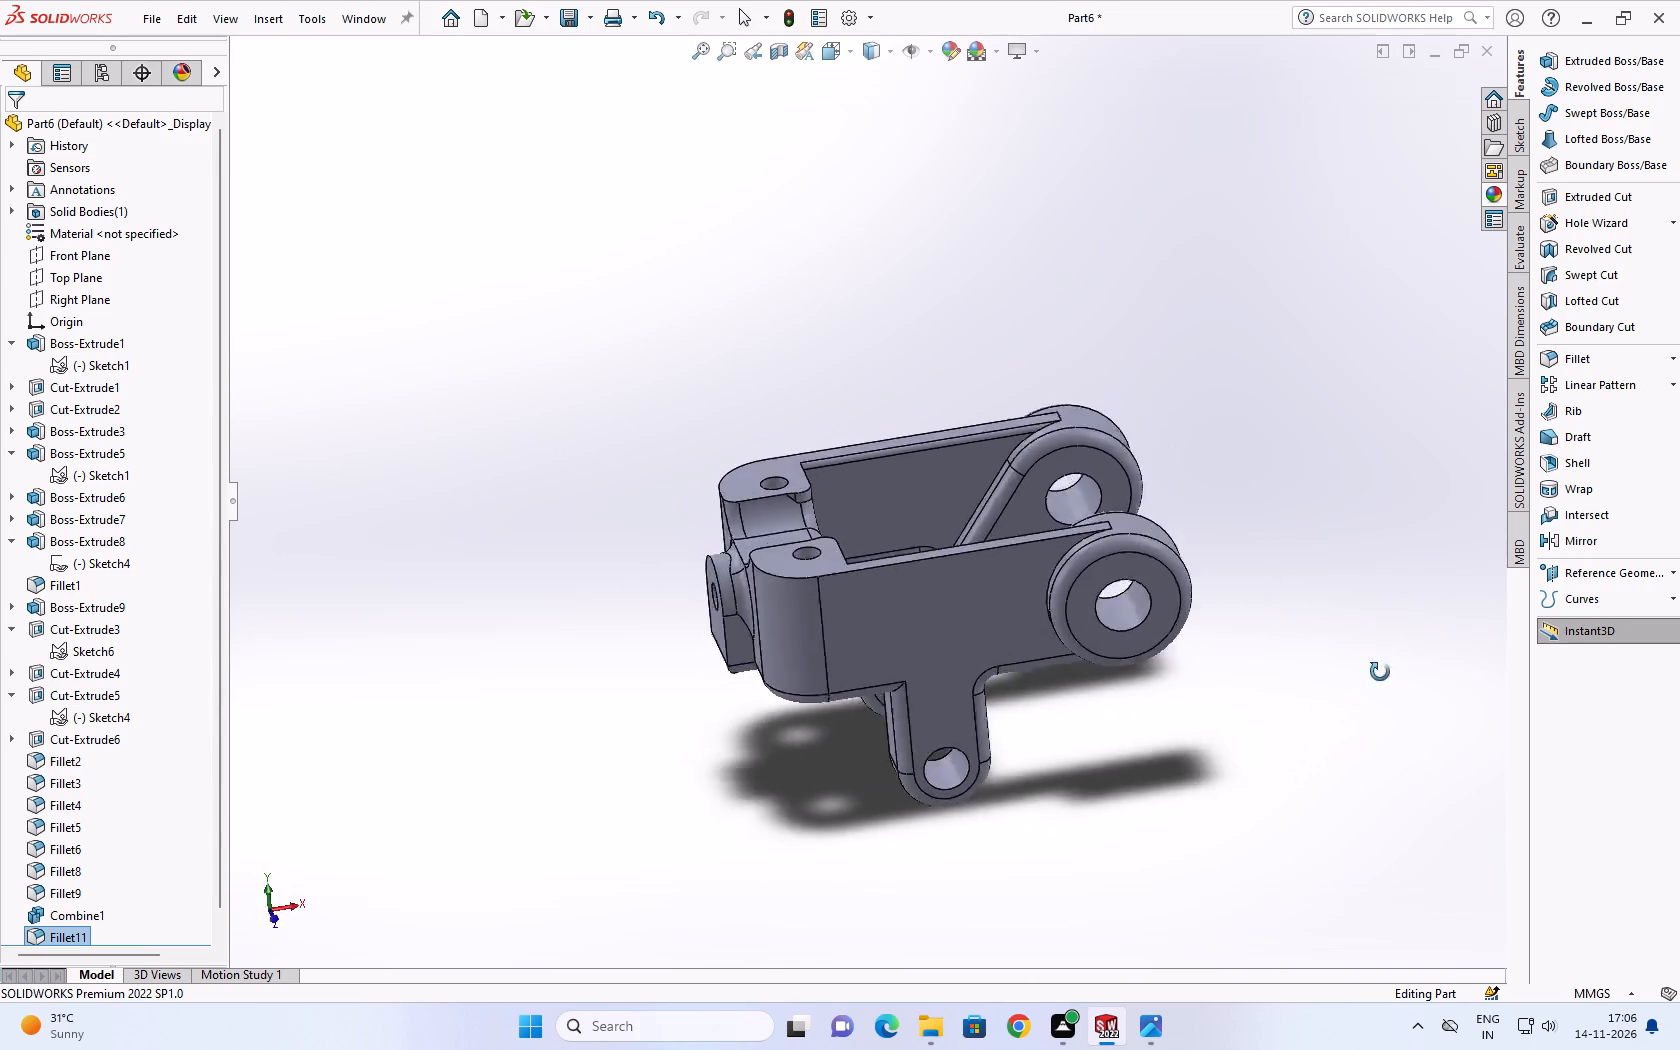
middle_click_drag(1380, 672, 1466, 713)
scroll(972, 729, "down", 1)
middle_click_drag(978, 729, 1042, 754)
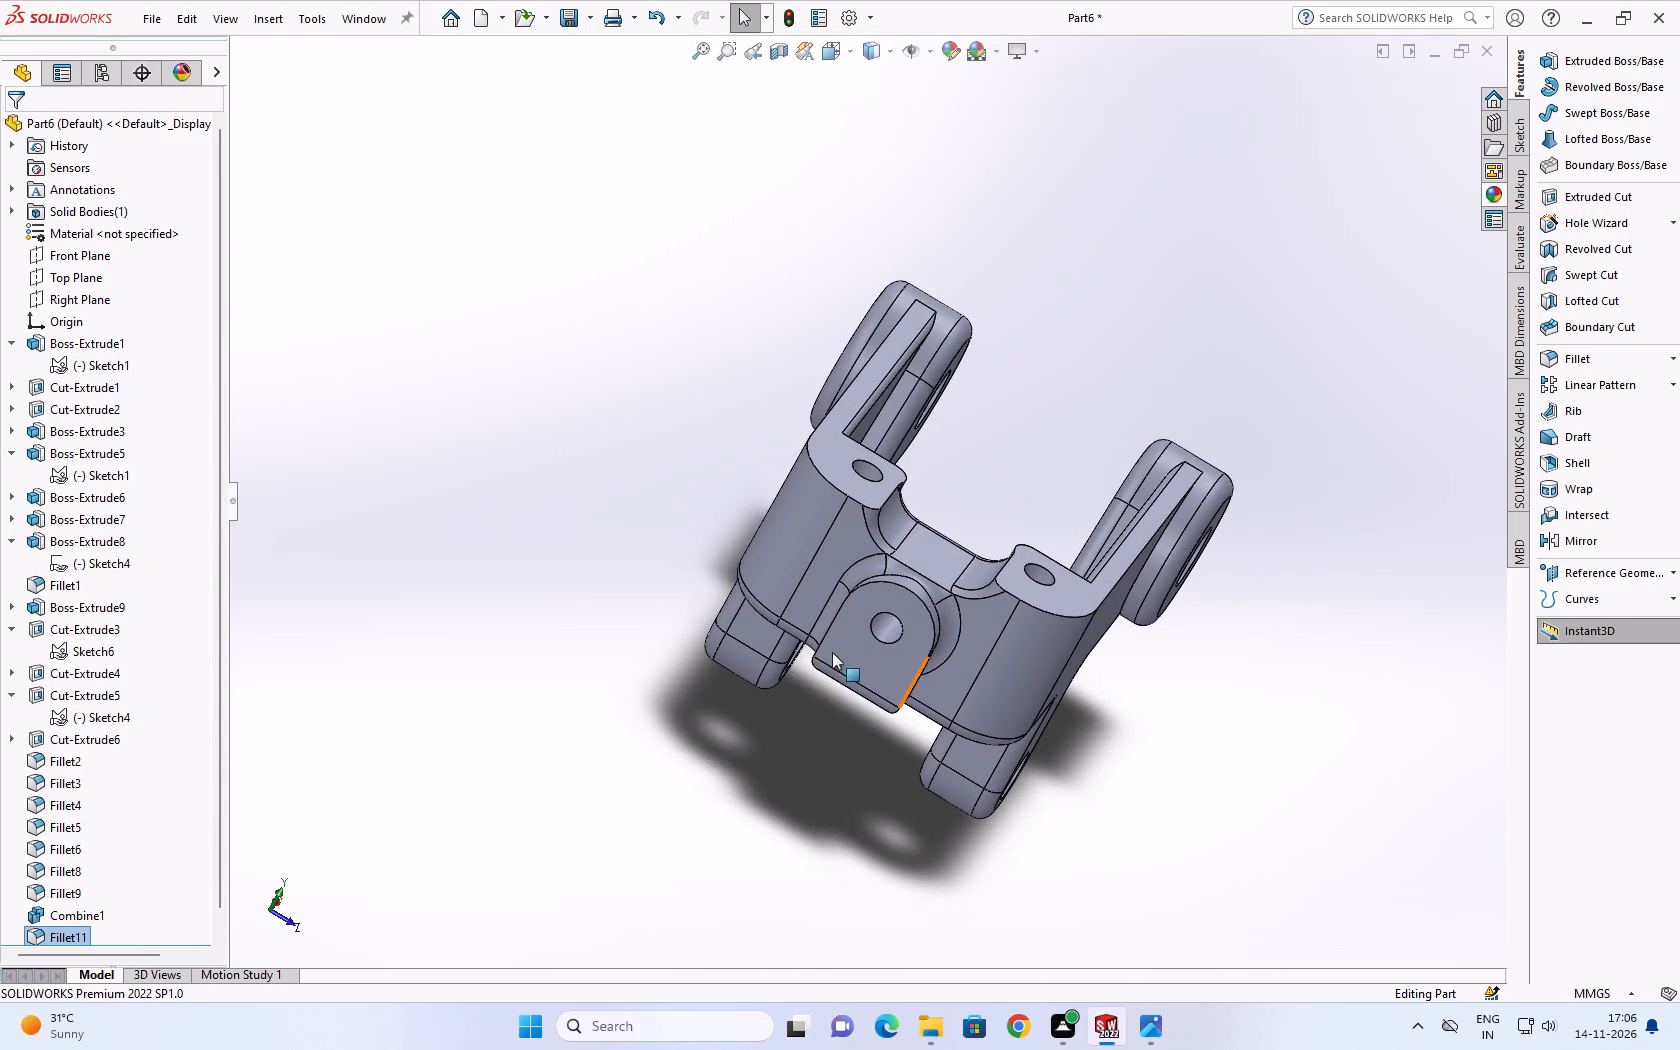
left_click(609, 465)
scroll(614, 480, "down", 3)
middle_click_drag(930, 511, 908, 422)
scroll(1086, 563, "up", 4)
scroll(1136, 523, "down", 1)
middle_click_drag(1133, 550, 1167, 608)
middle_click_drag(1159, 619, 1135, 577)
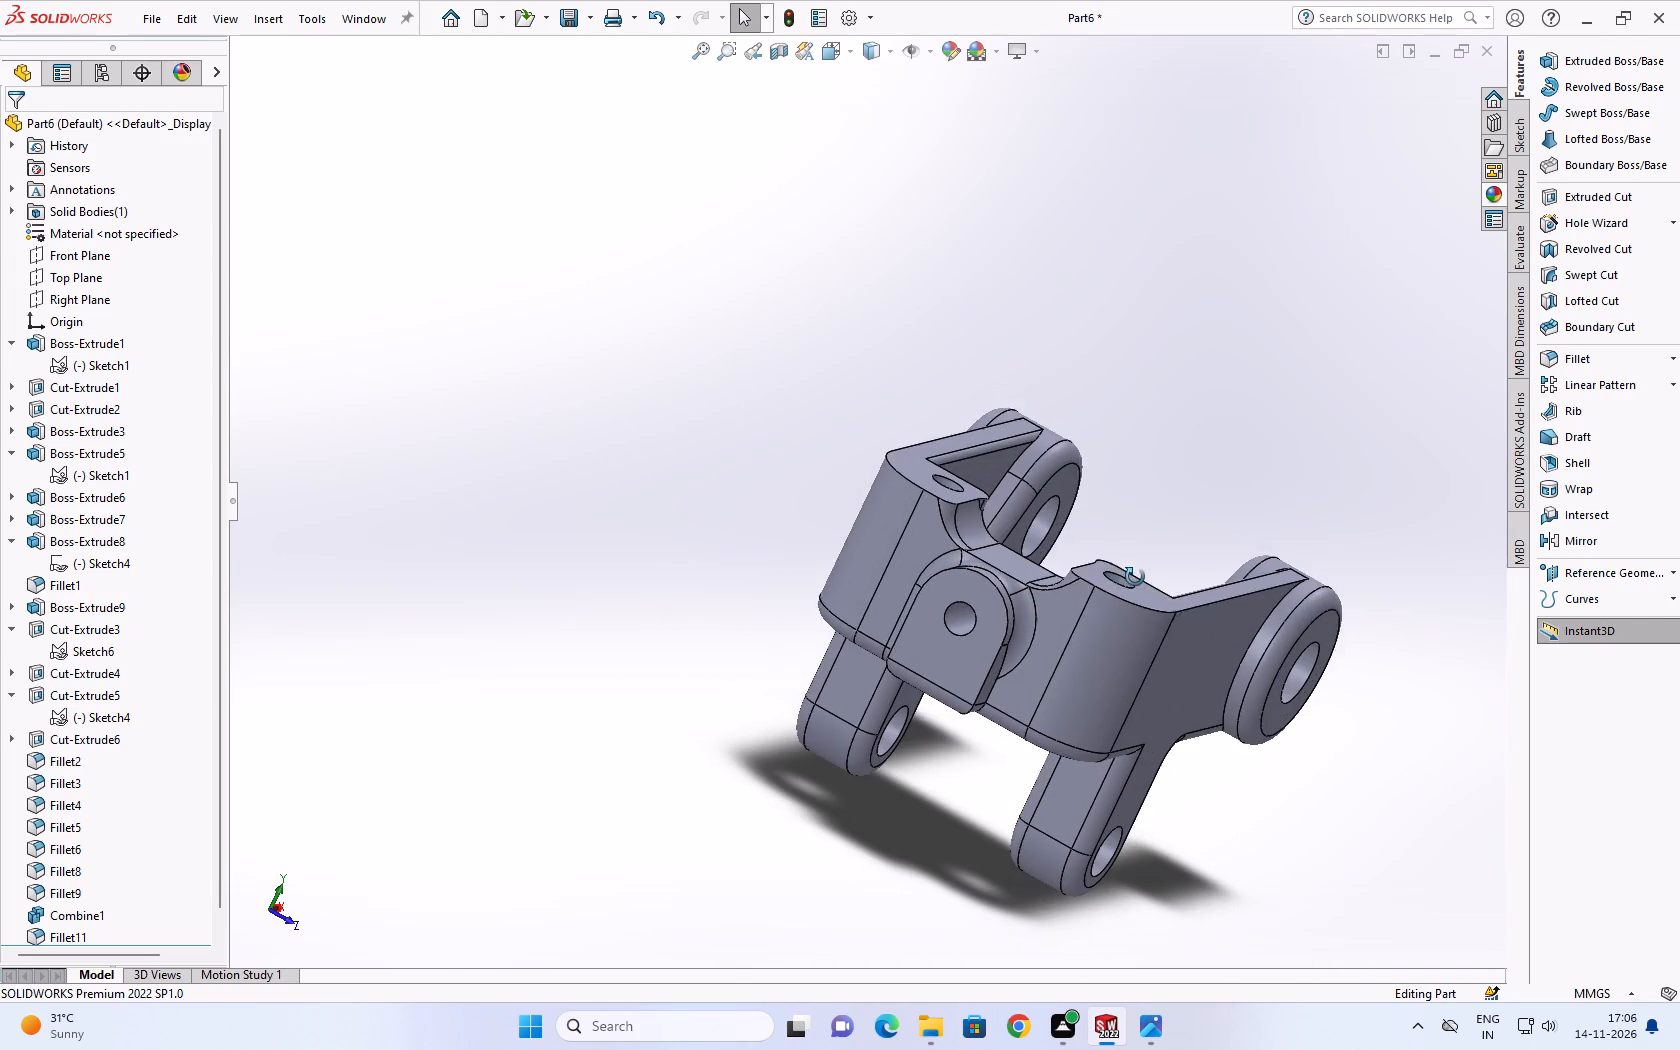
middle_click_drag(1135, 577, 1134, 577)
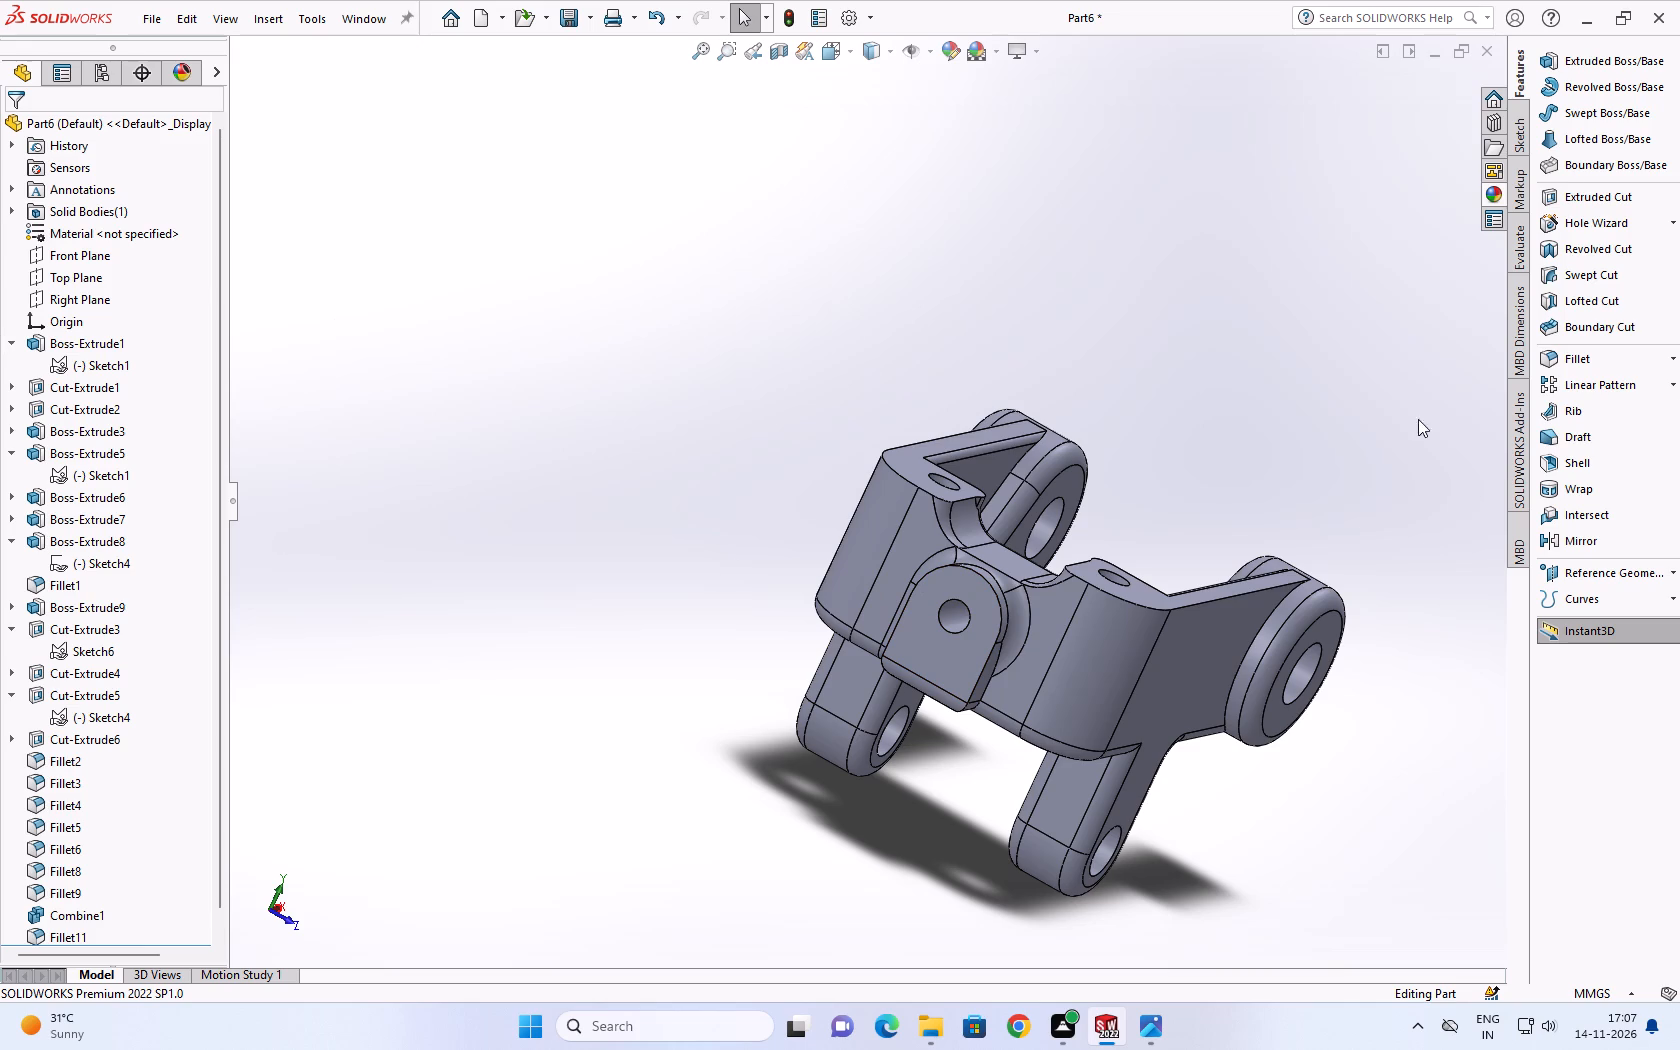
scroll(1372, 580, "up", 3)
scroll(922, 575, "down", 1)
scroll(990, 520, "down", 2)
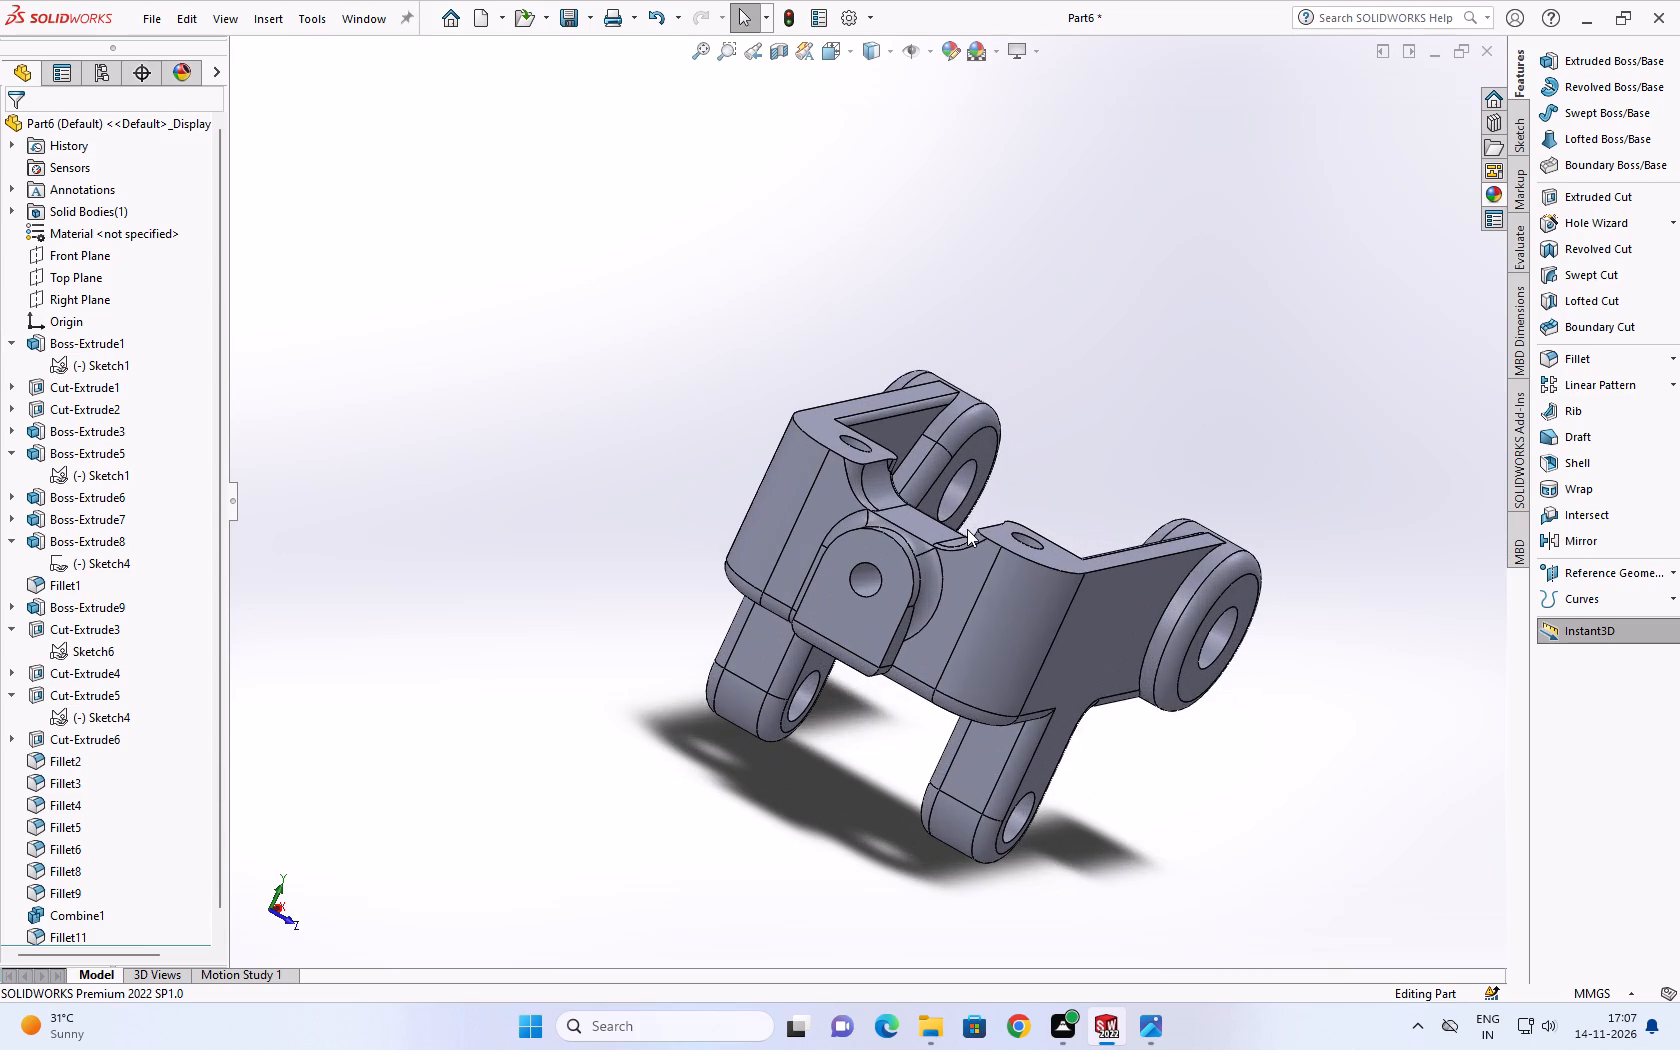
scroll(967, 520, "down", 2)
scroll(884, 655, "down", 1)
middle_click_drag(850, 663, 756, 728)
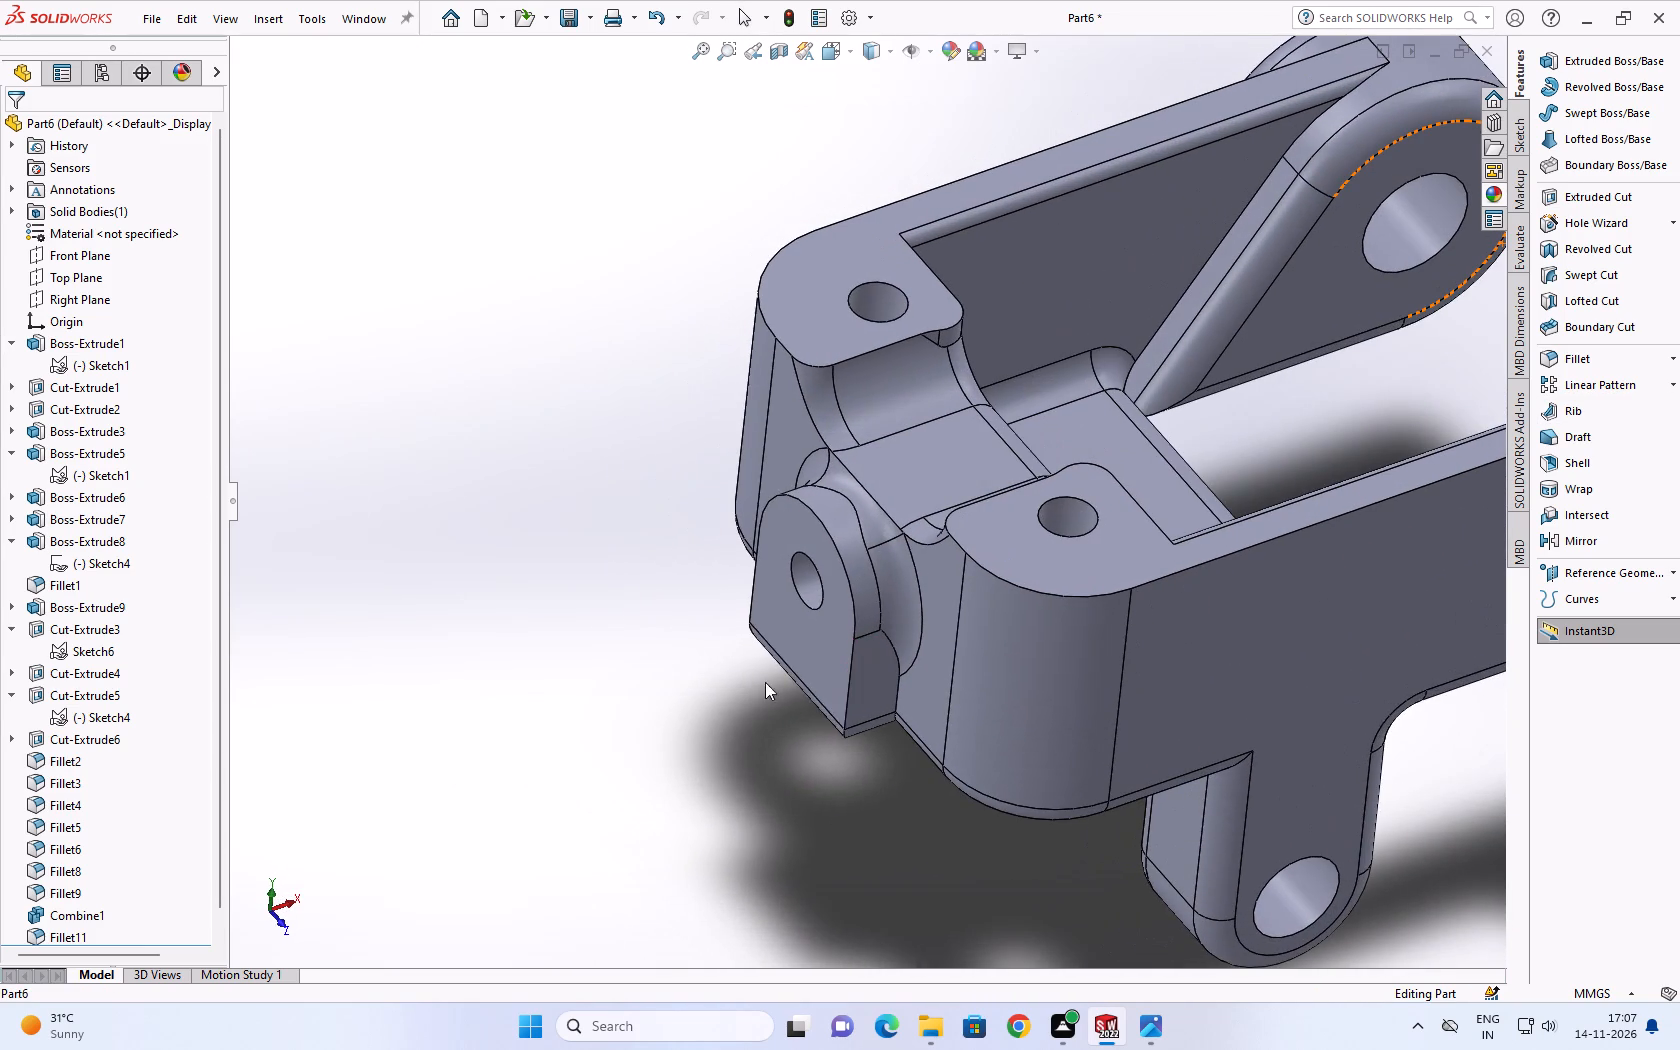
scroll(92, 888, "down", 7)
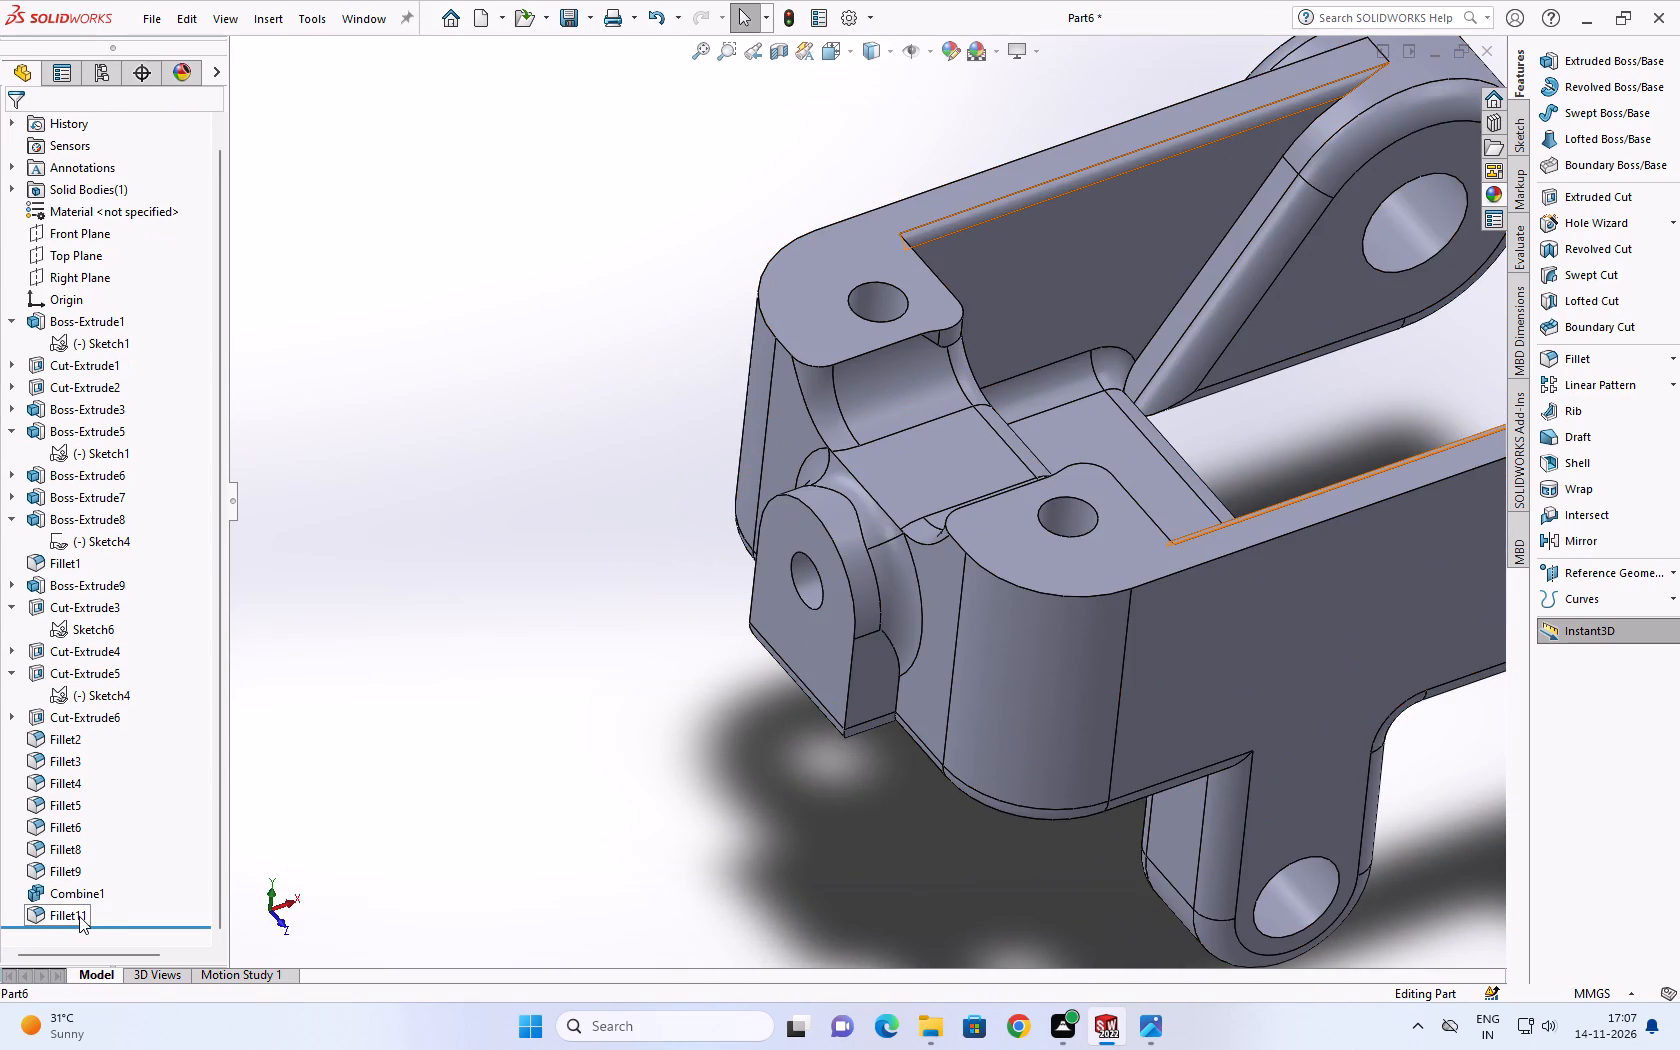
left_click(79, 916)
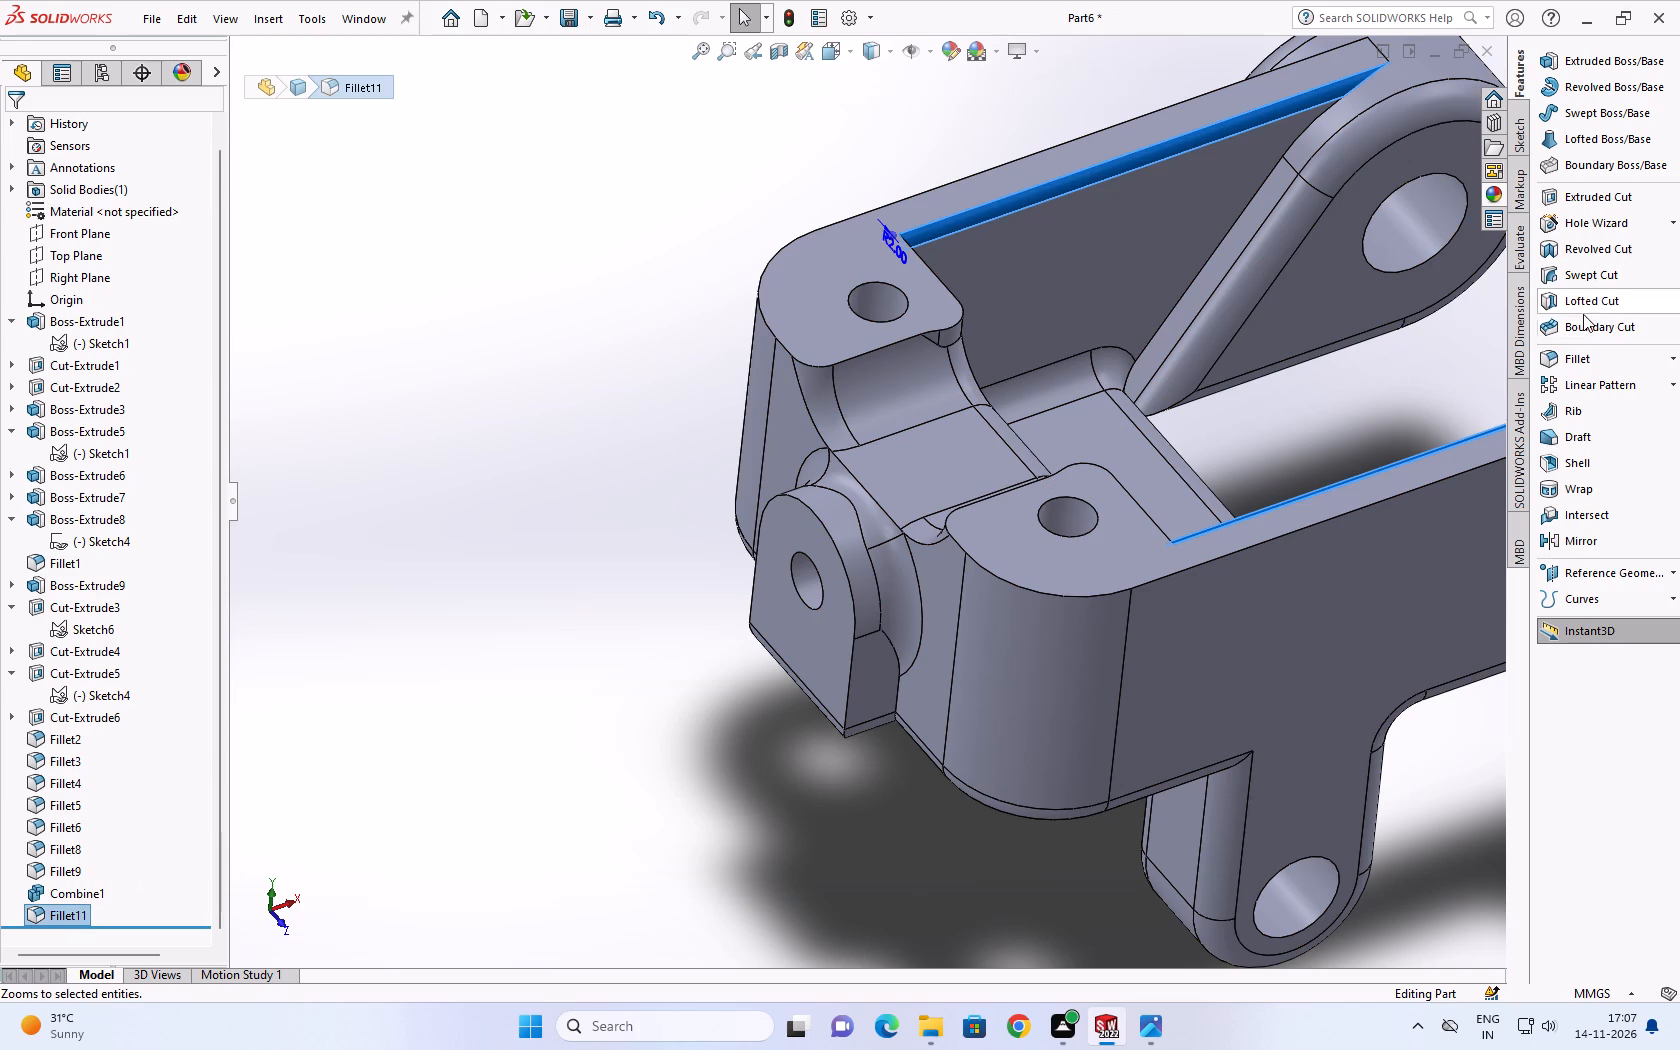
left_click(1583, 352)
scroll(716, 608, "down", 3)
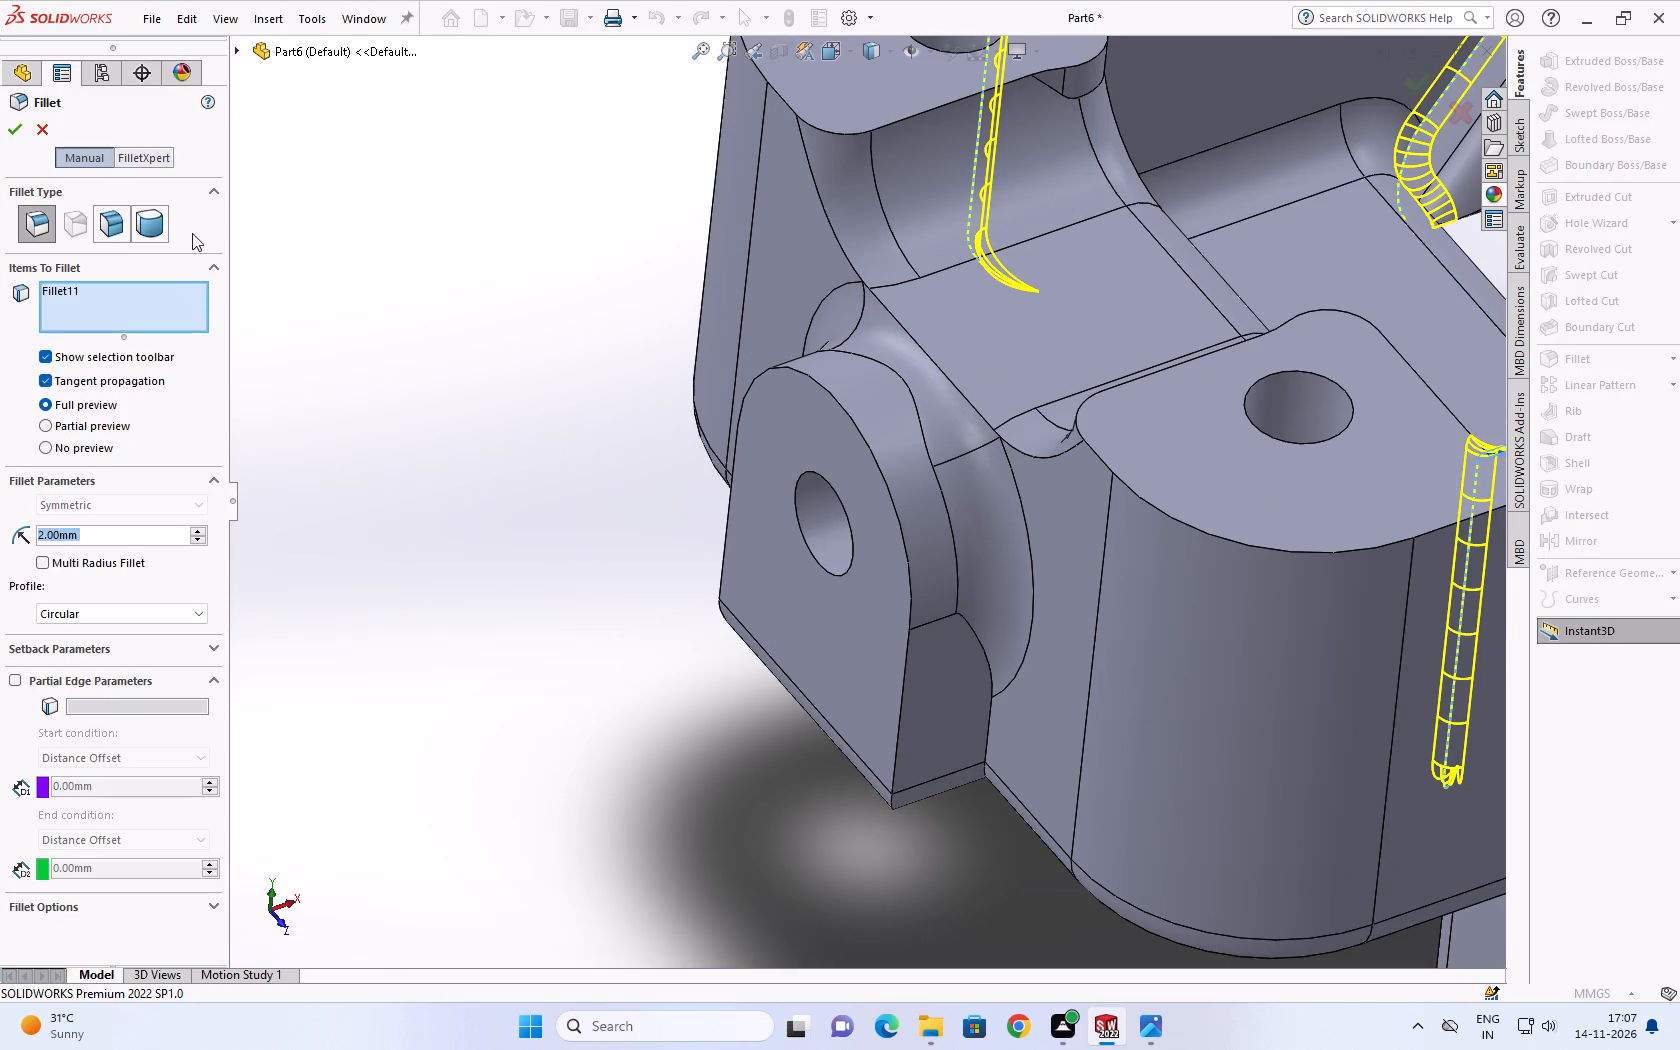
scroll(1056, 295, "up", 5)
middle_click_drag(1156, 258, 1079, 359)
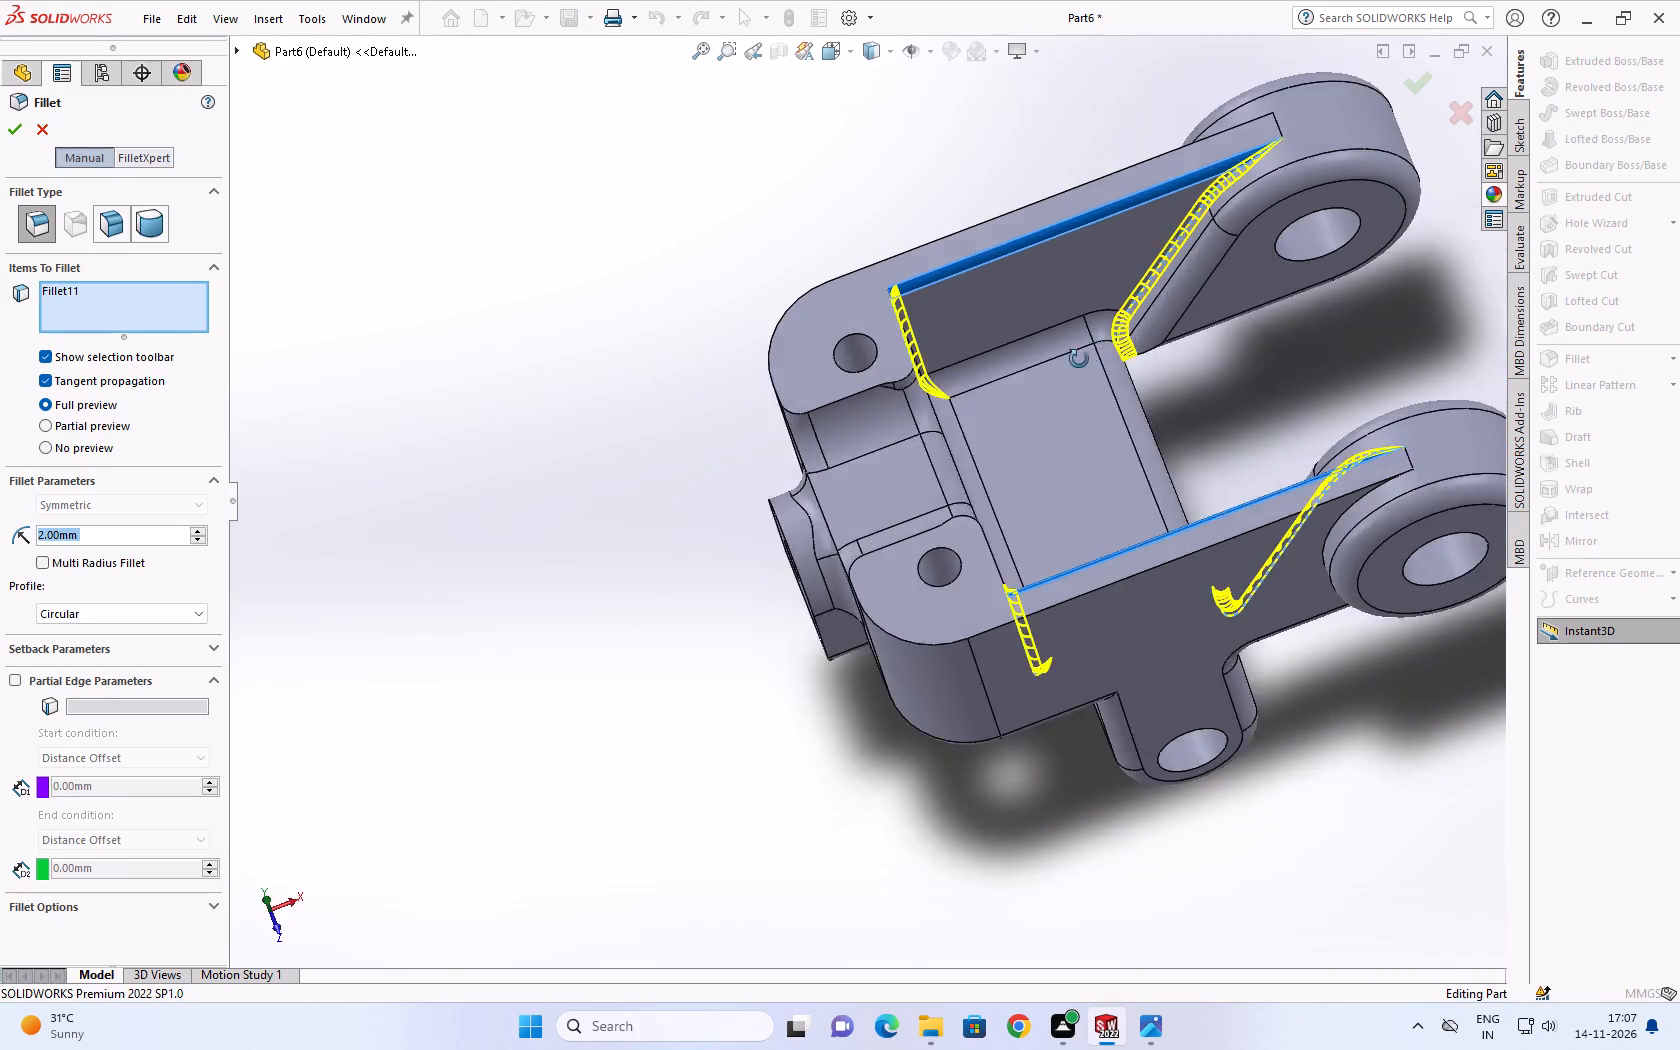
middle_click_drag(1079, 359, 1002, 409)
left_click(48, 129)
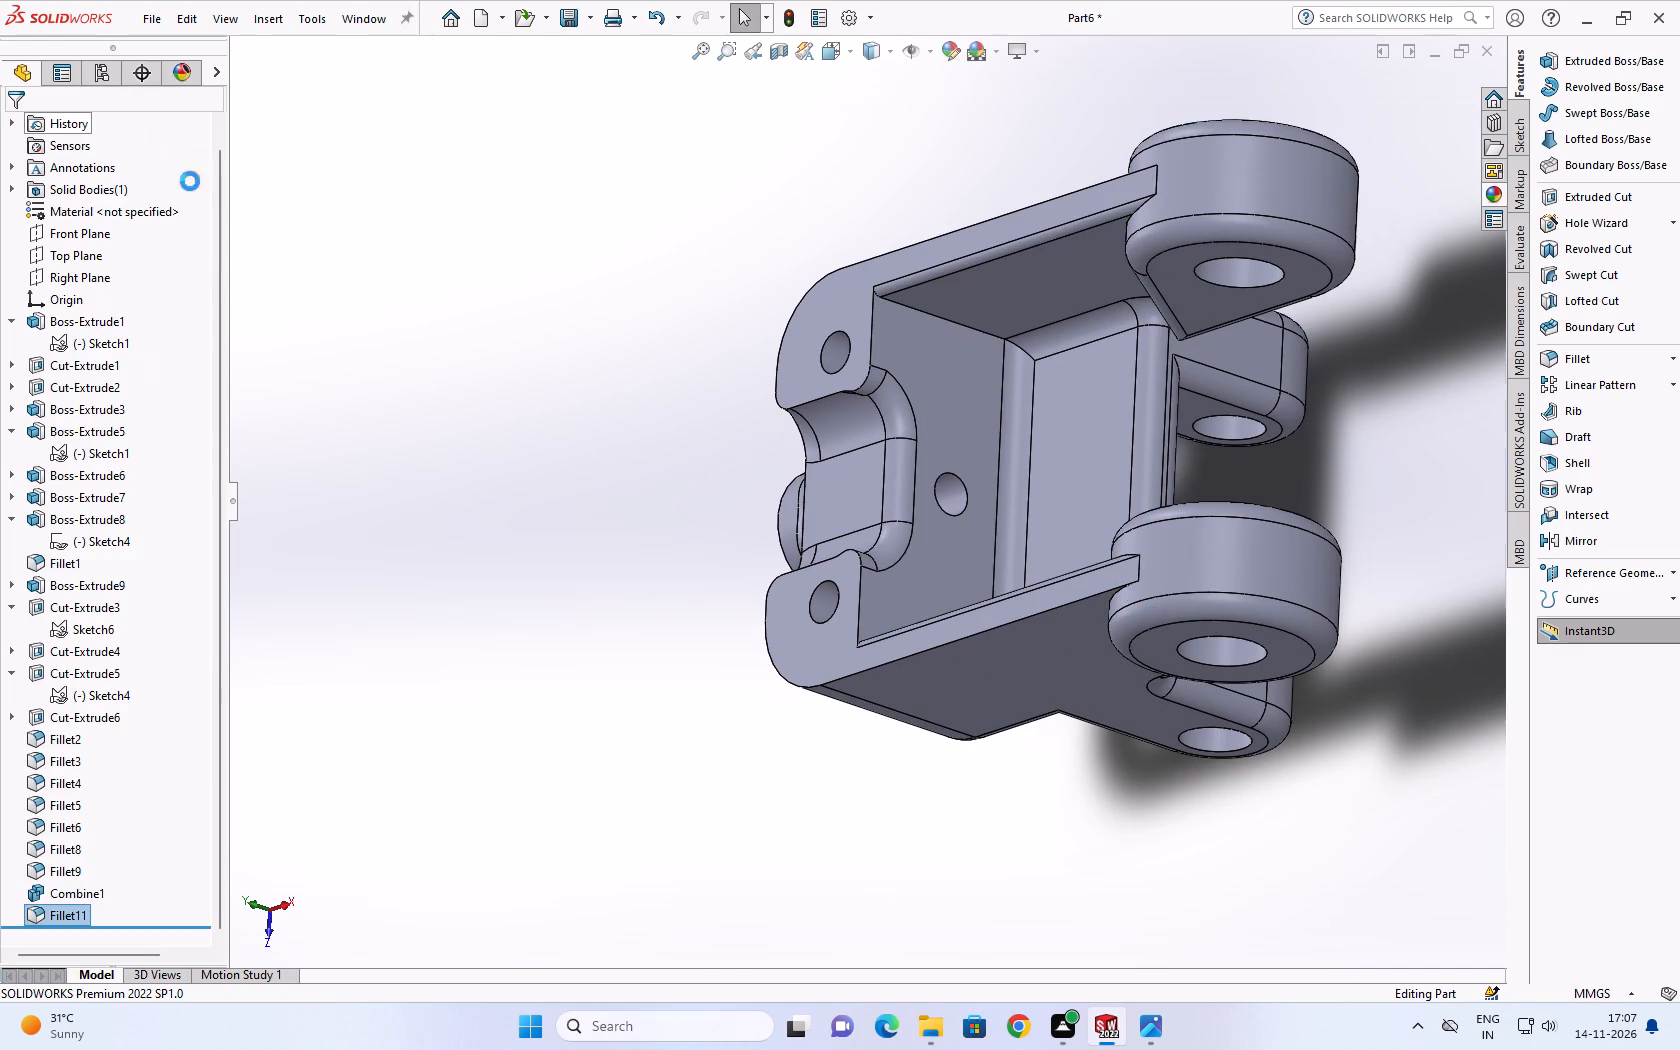
Apply a 2 mm fillet to the whole Fillet11 feature along the side arms' inner top edges.
left_click(58, 913)
left_click(1591, 364)
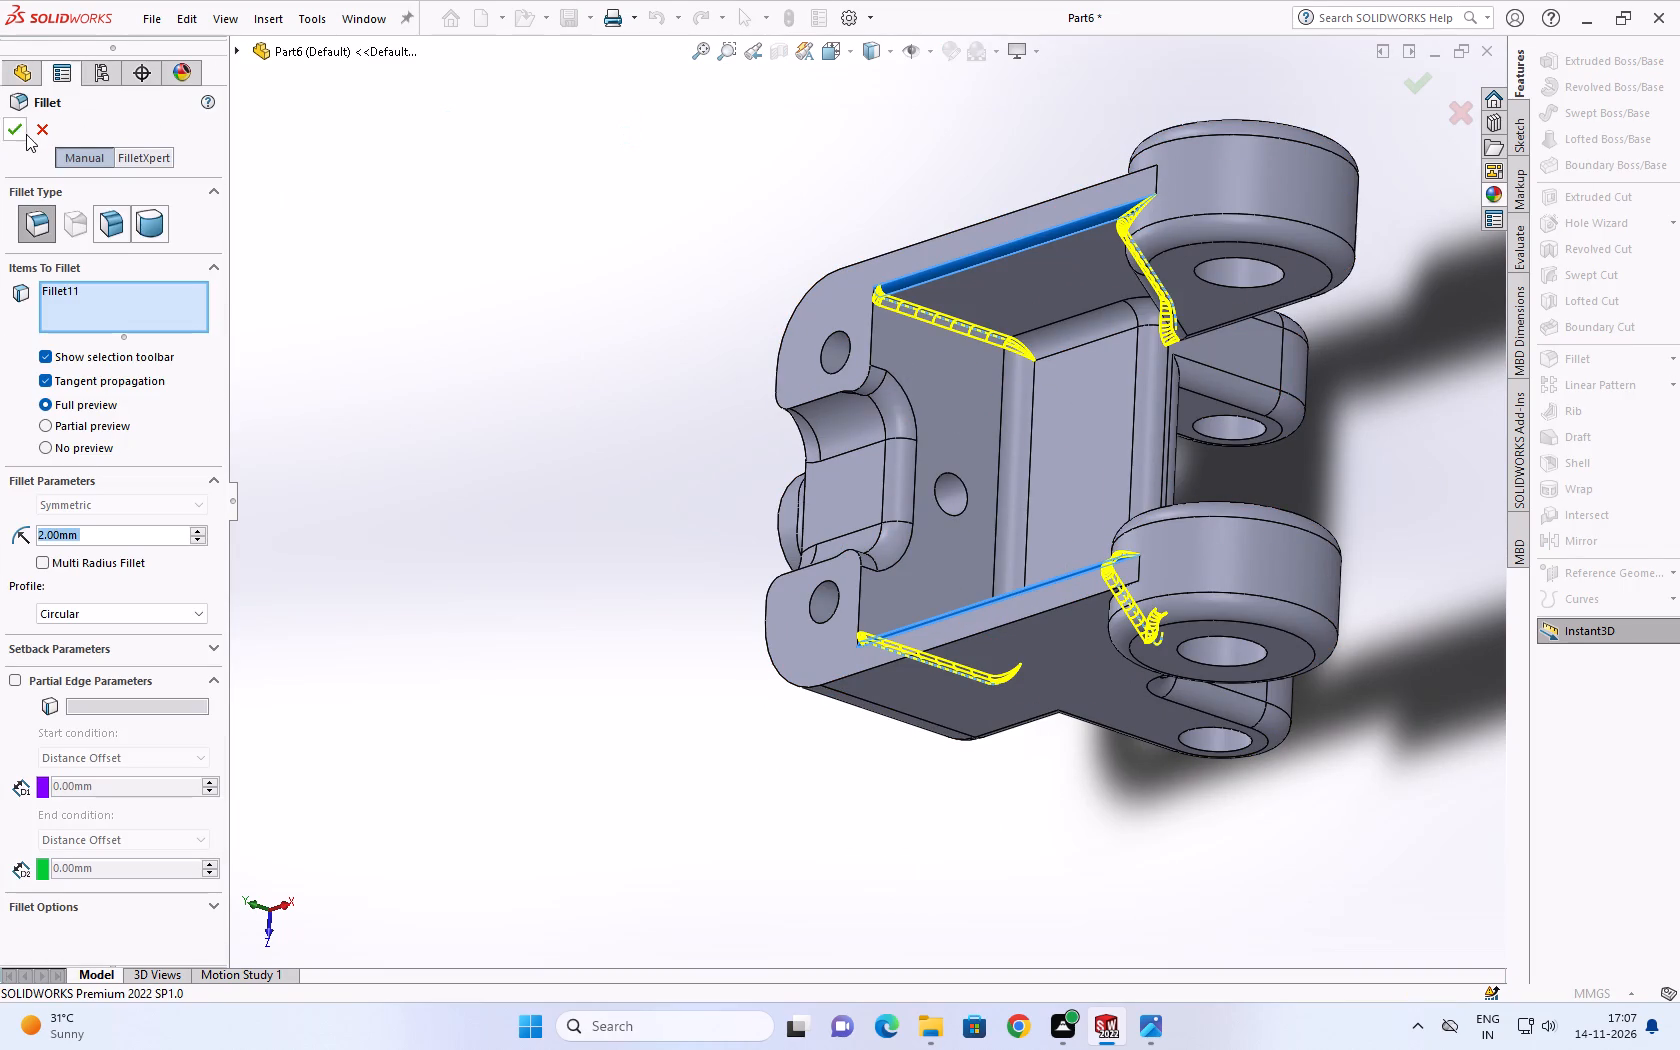
left_click(17, 127)
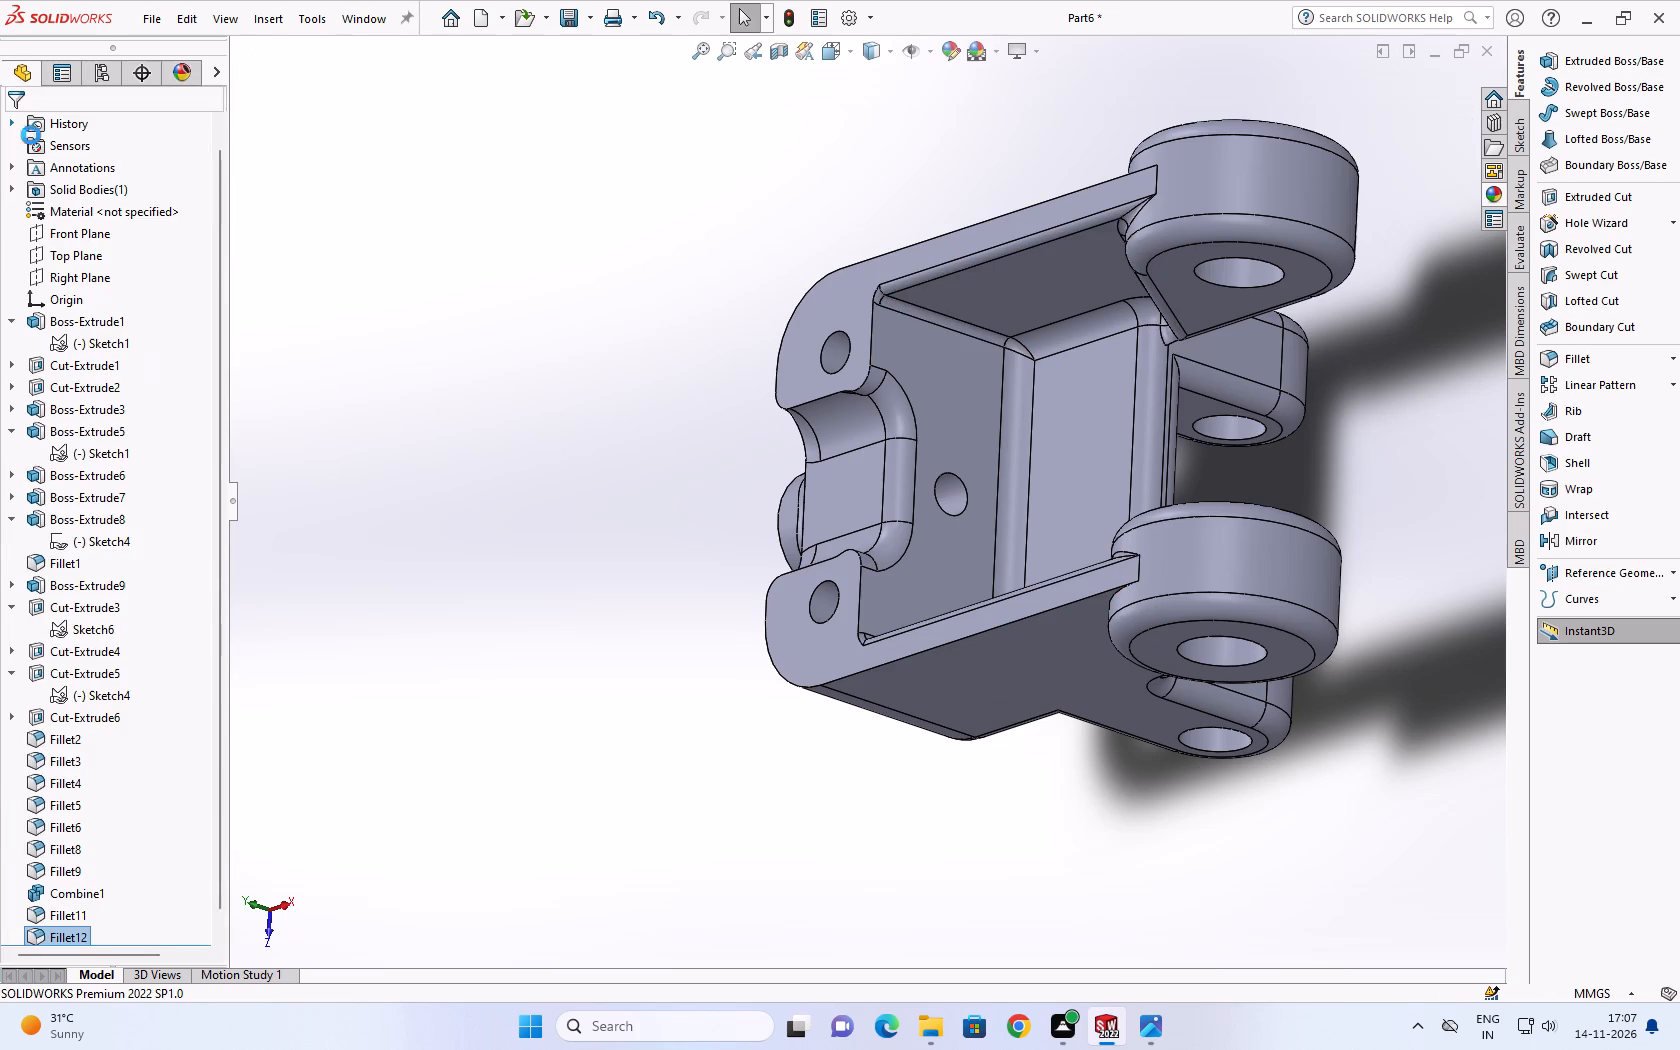
Fillet the front lug's flat outer face, including its hole edge, with a 2 mm radius.
middle_click_drag(793, 179, 1077, 134)
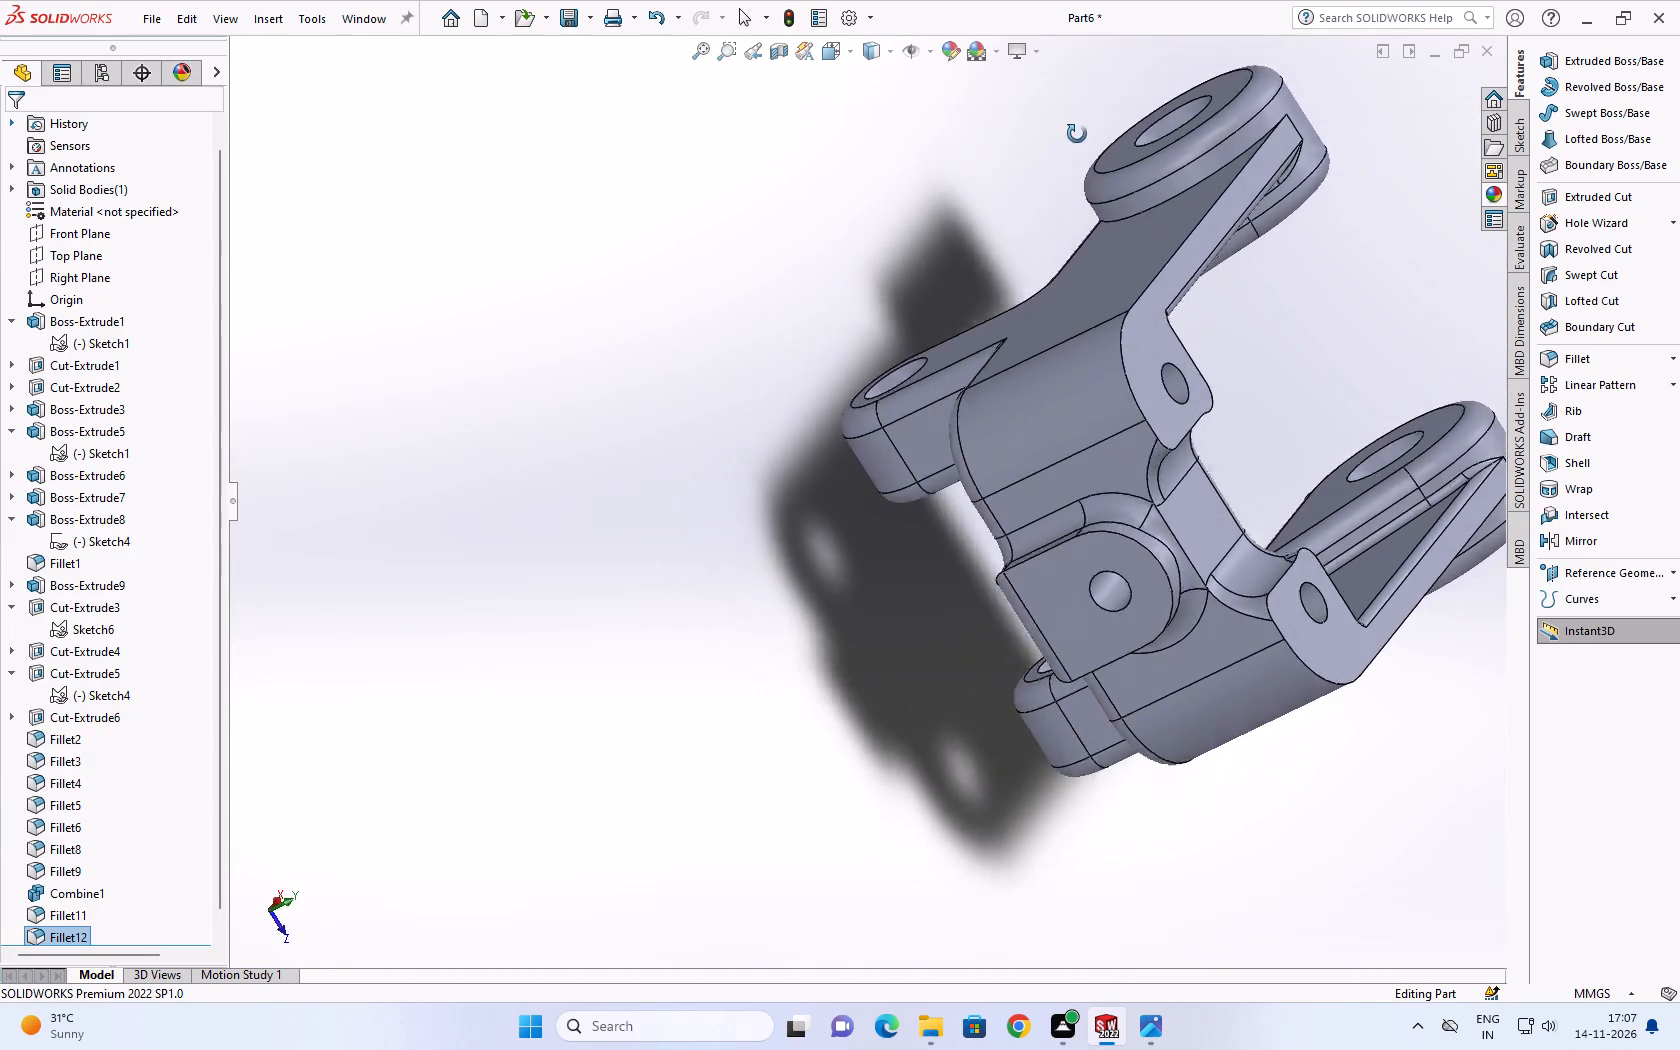
middle_click_drag(1077, 134, 1153, 56)
scroll(1368, 338, "down", 2)
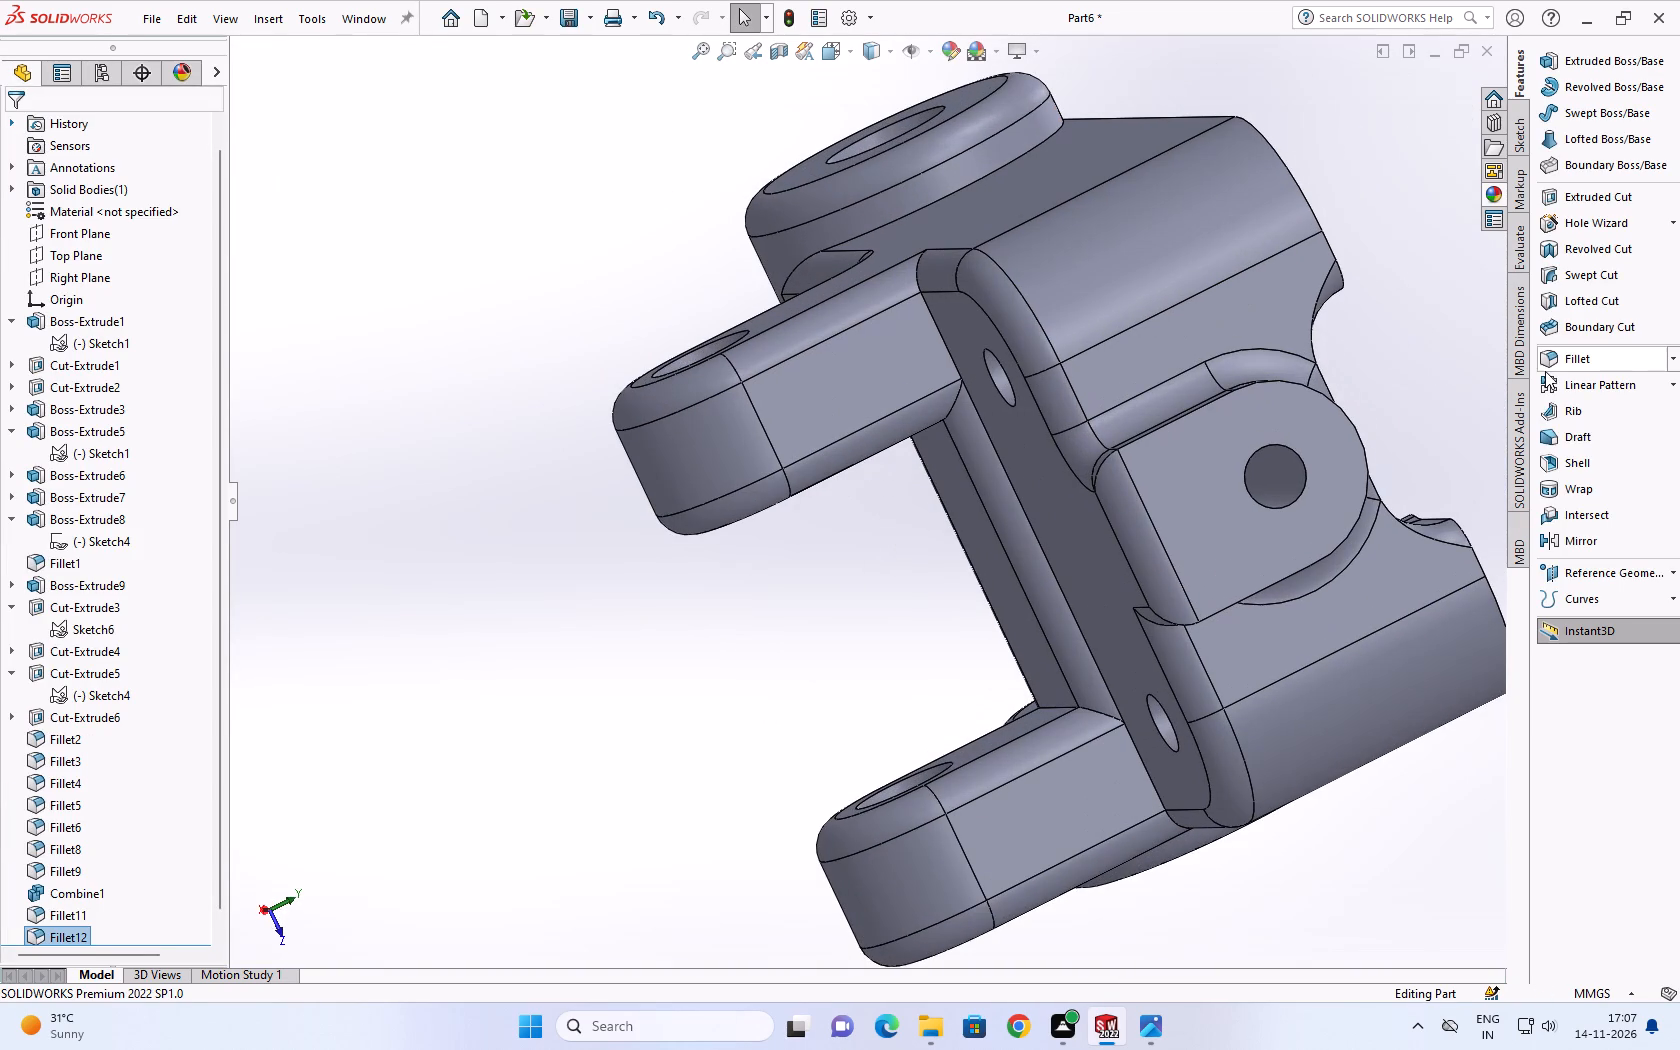
left_click(1558, 360)
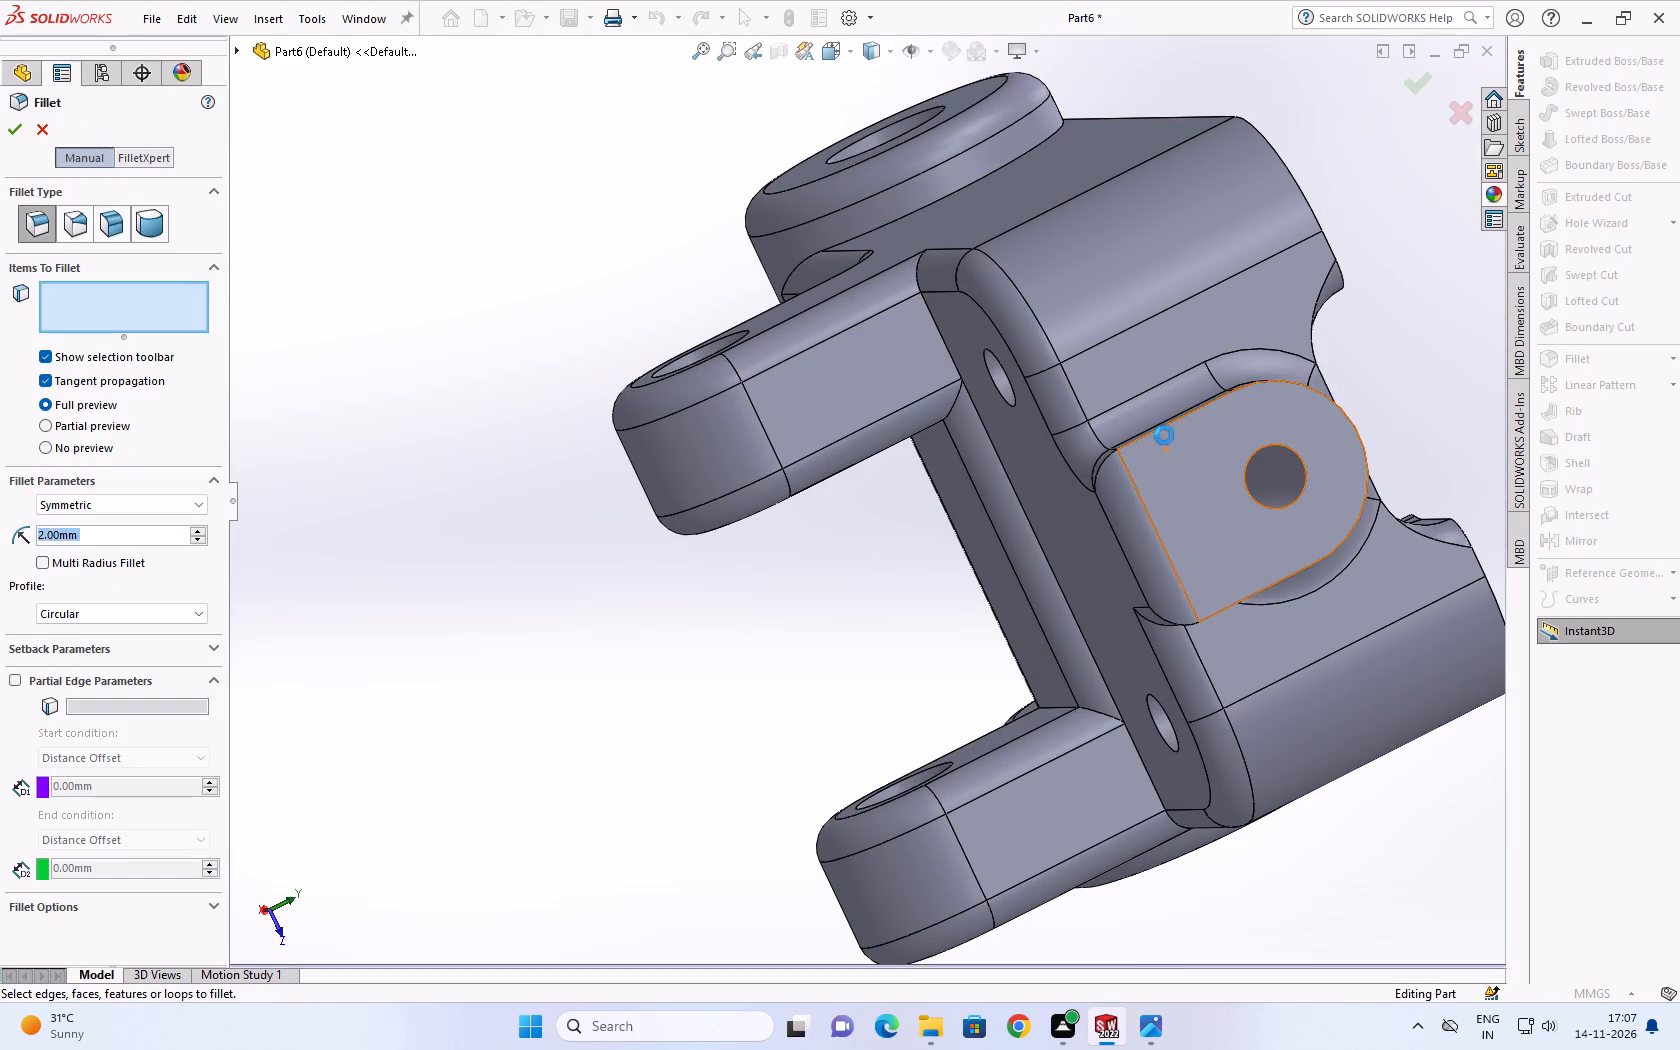
left_click(1164, 431)
middle_click_drag(1246, 423, 1075, 527)
scroll(1246, 423, "down", 1)
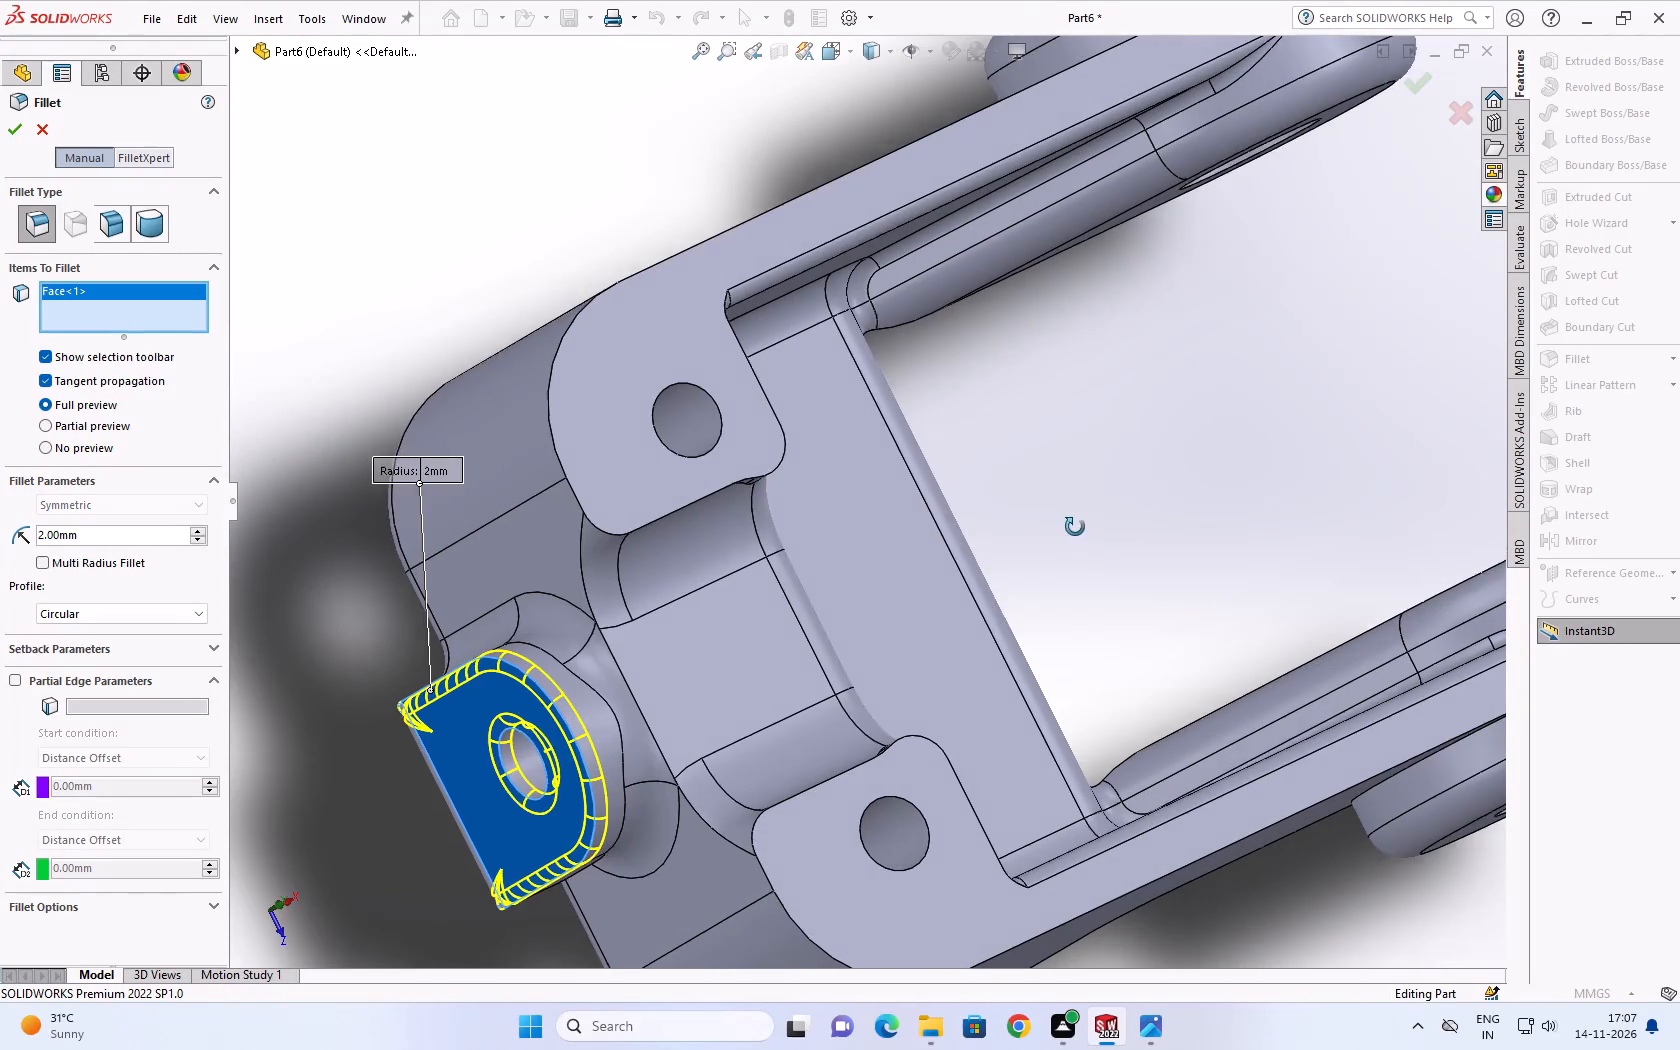
middle_click_drag(1075, 527, 1074, 527)
left_click(14, 117)
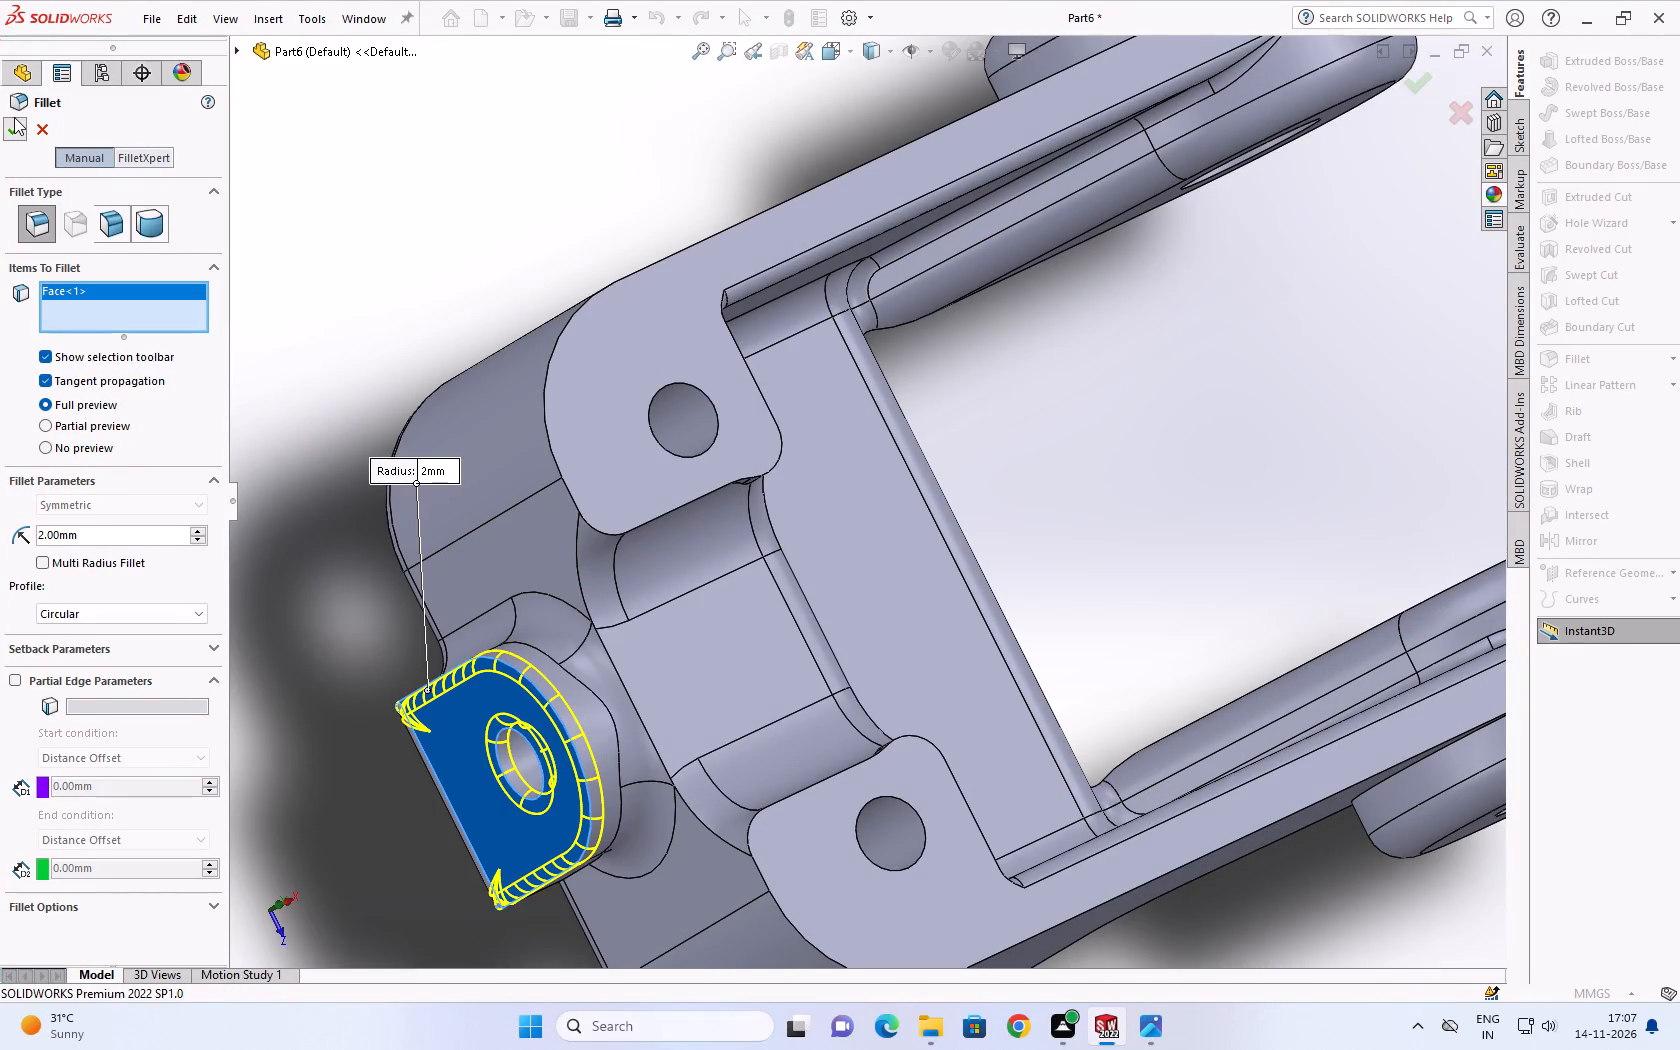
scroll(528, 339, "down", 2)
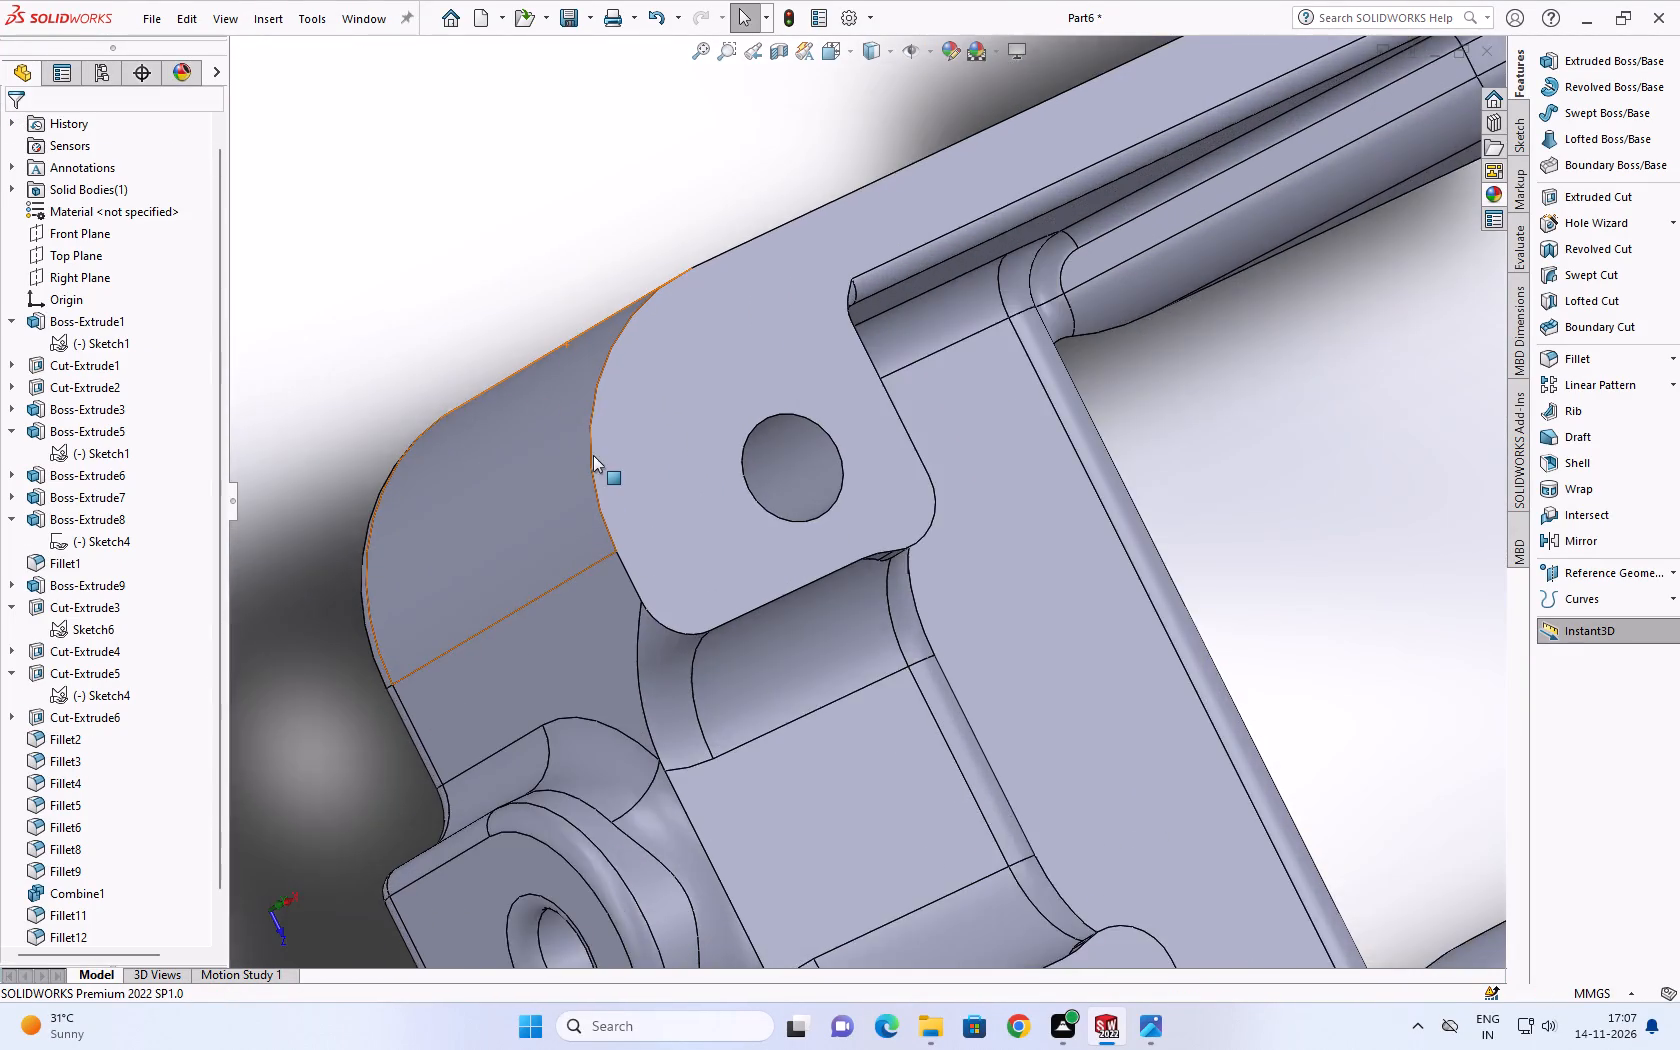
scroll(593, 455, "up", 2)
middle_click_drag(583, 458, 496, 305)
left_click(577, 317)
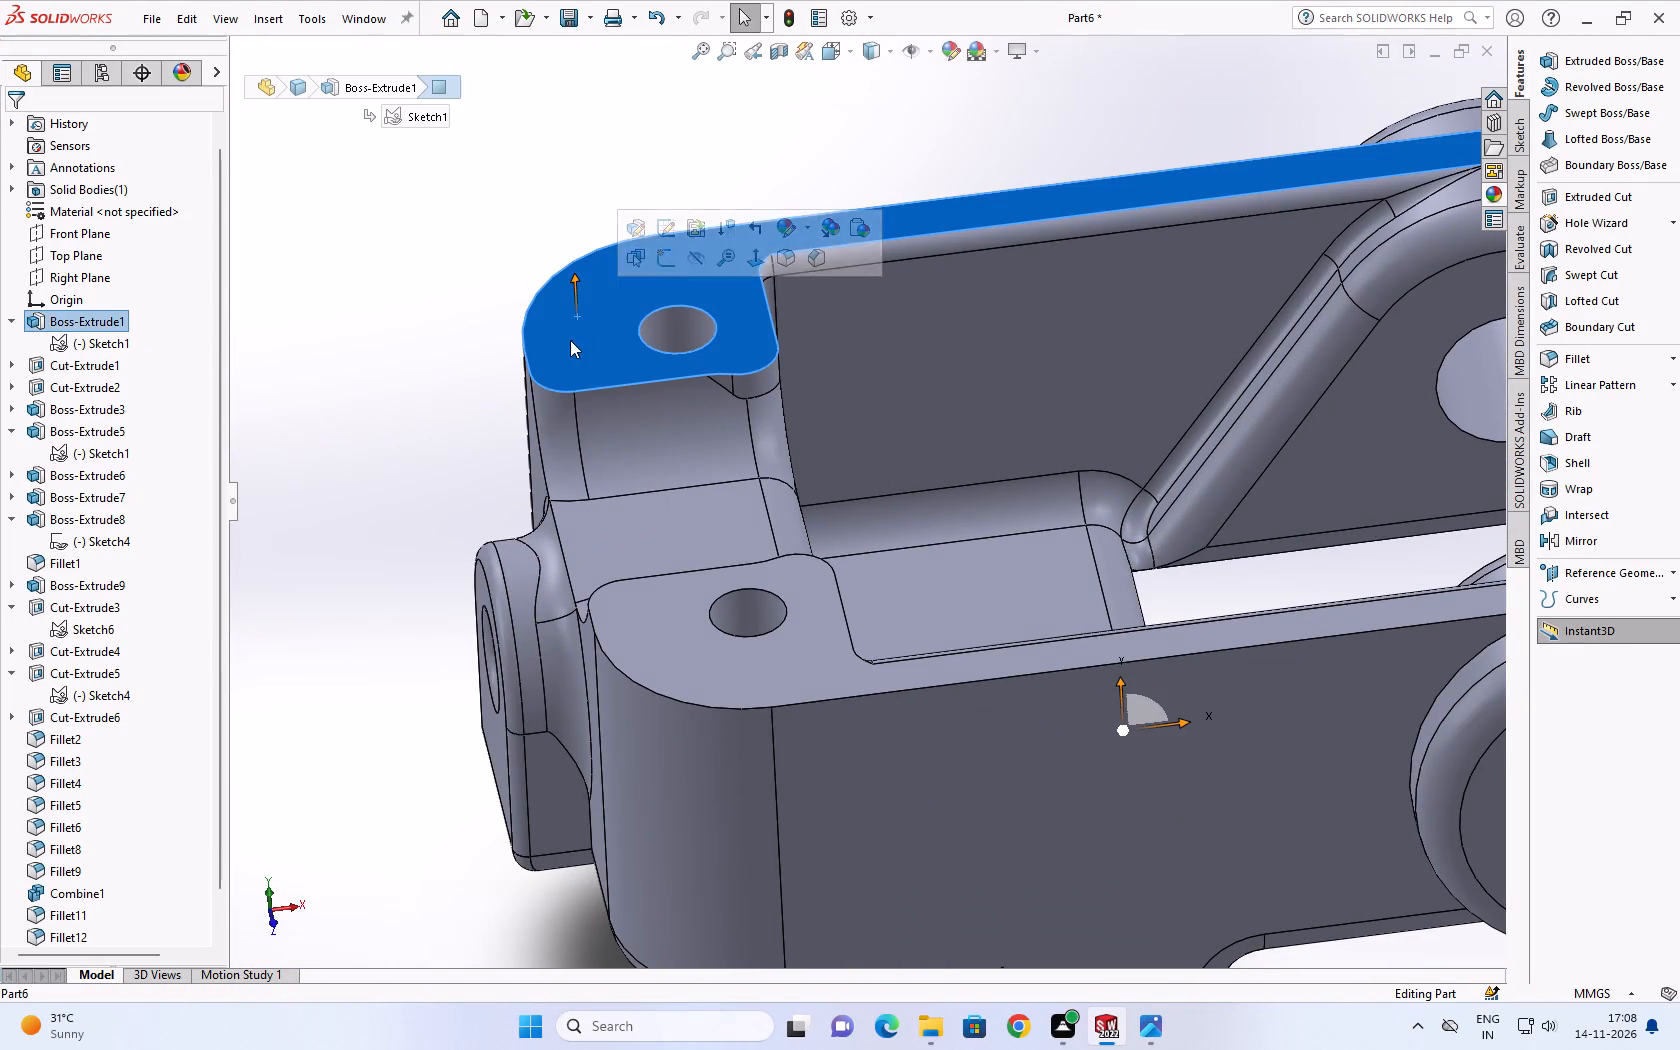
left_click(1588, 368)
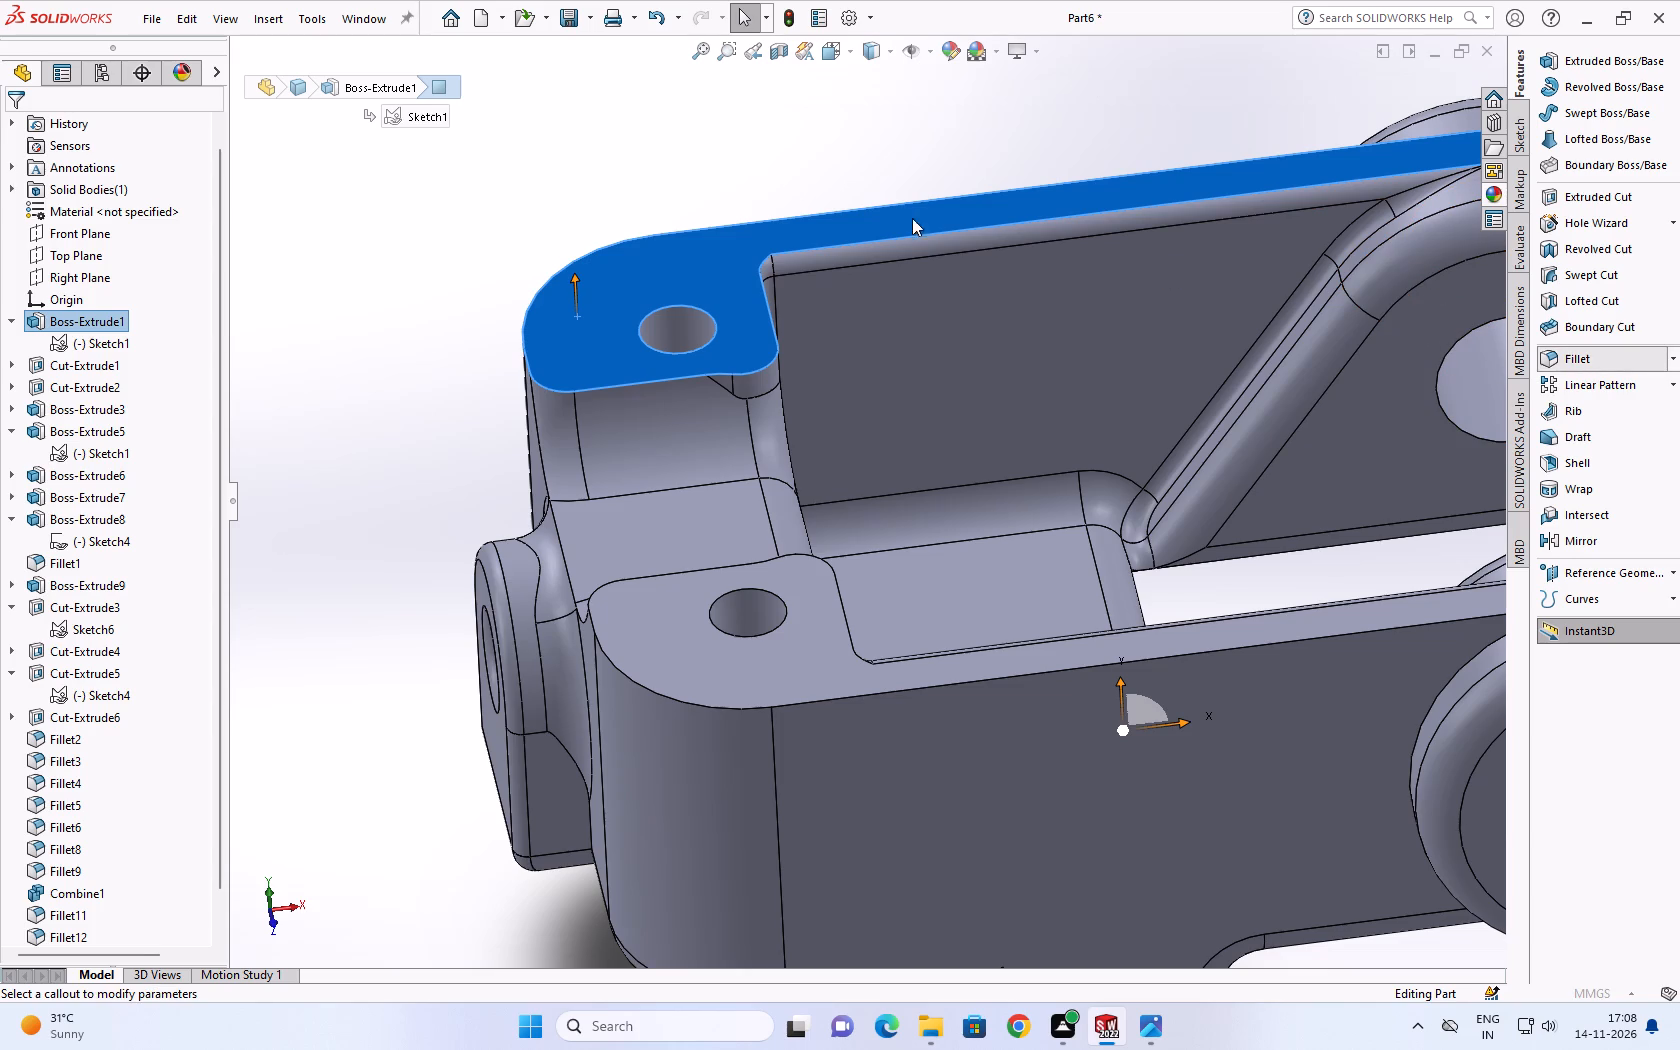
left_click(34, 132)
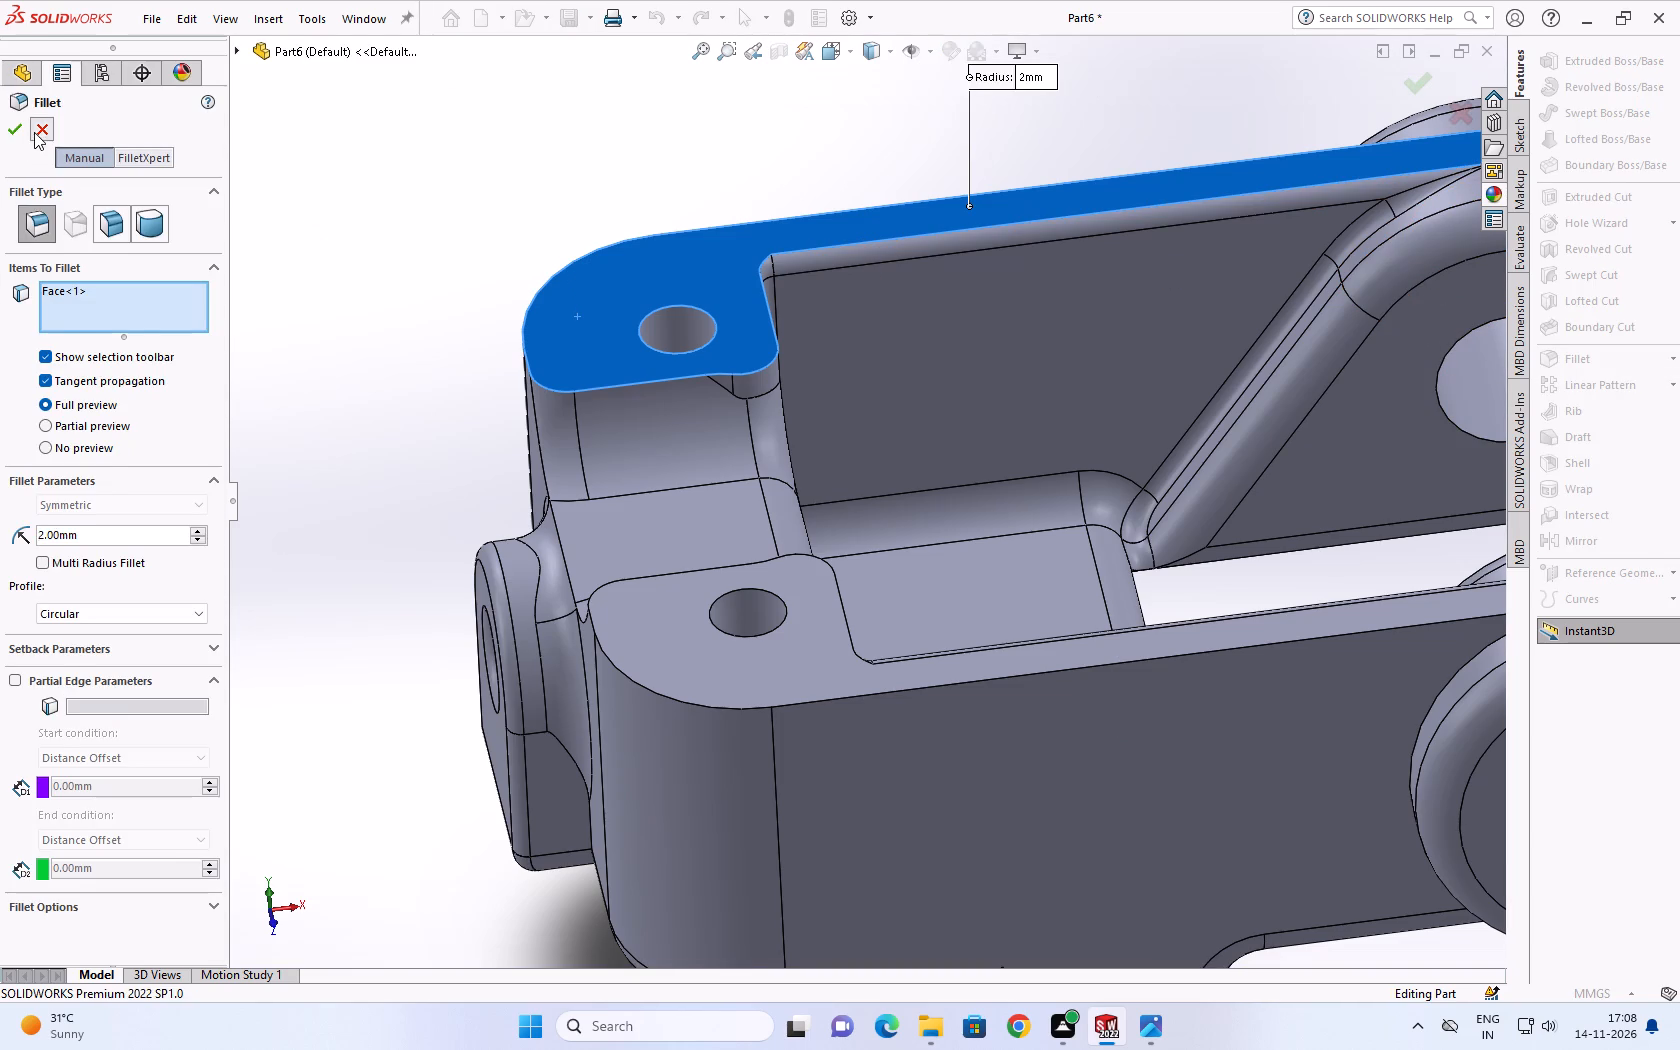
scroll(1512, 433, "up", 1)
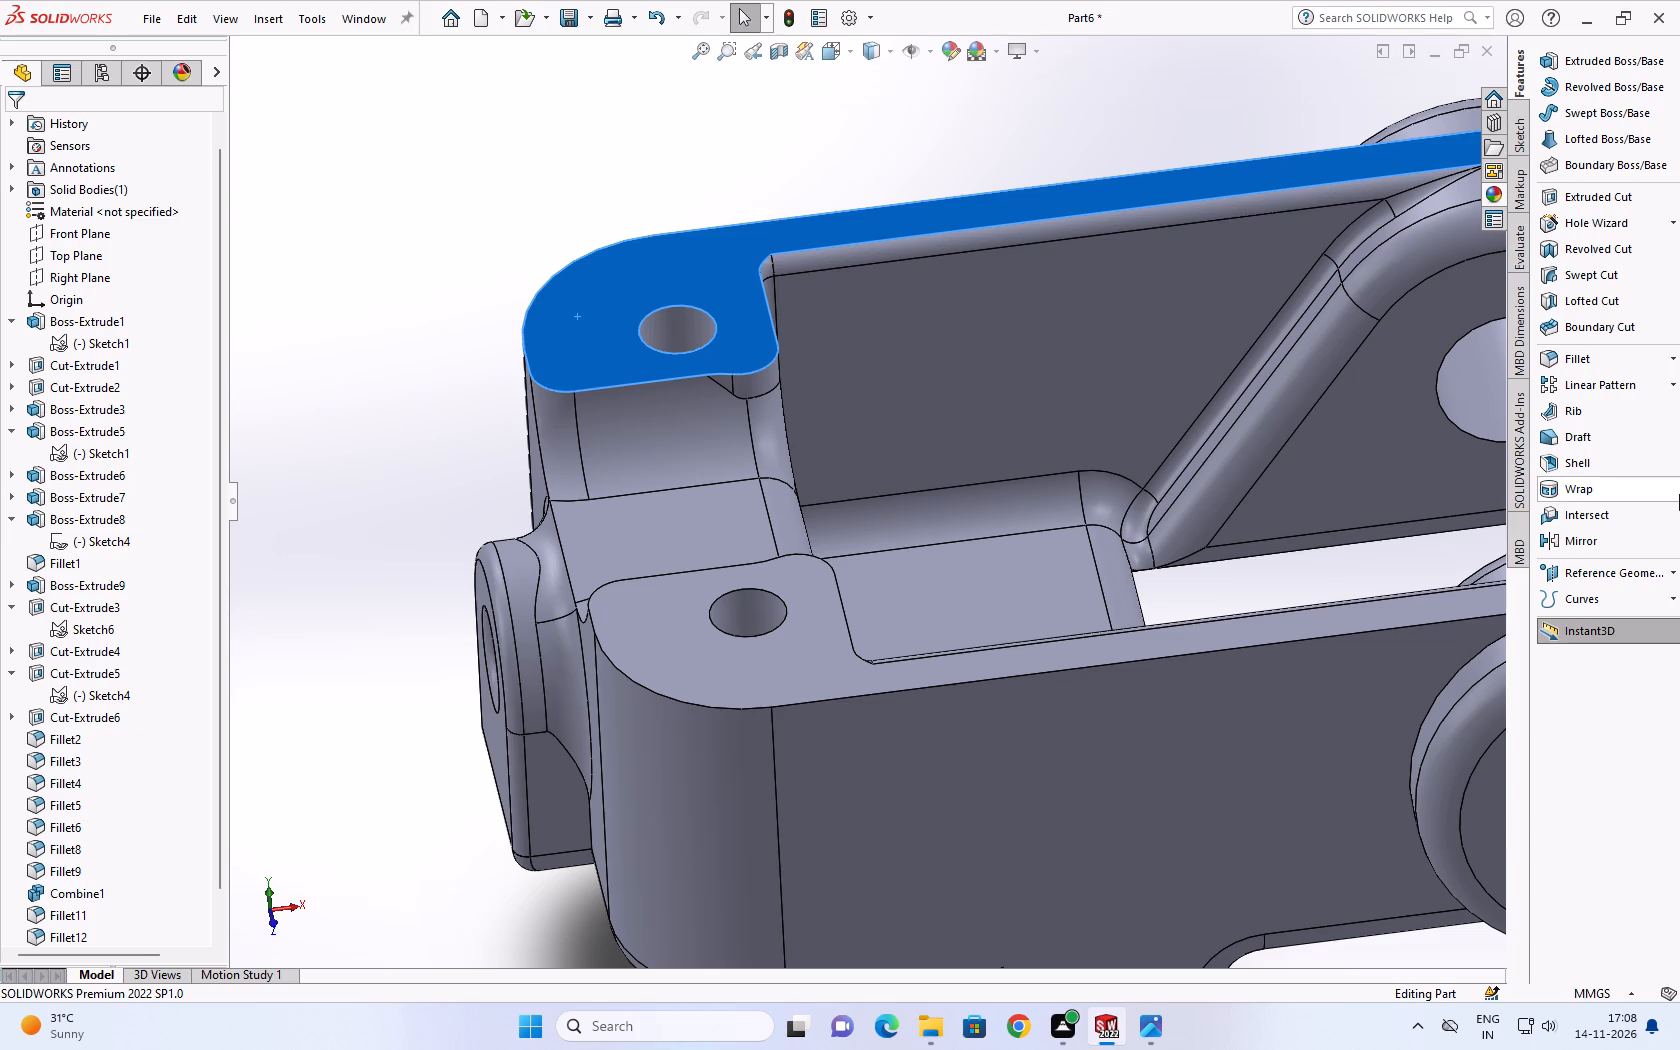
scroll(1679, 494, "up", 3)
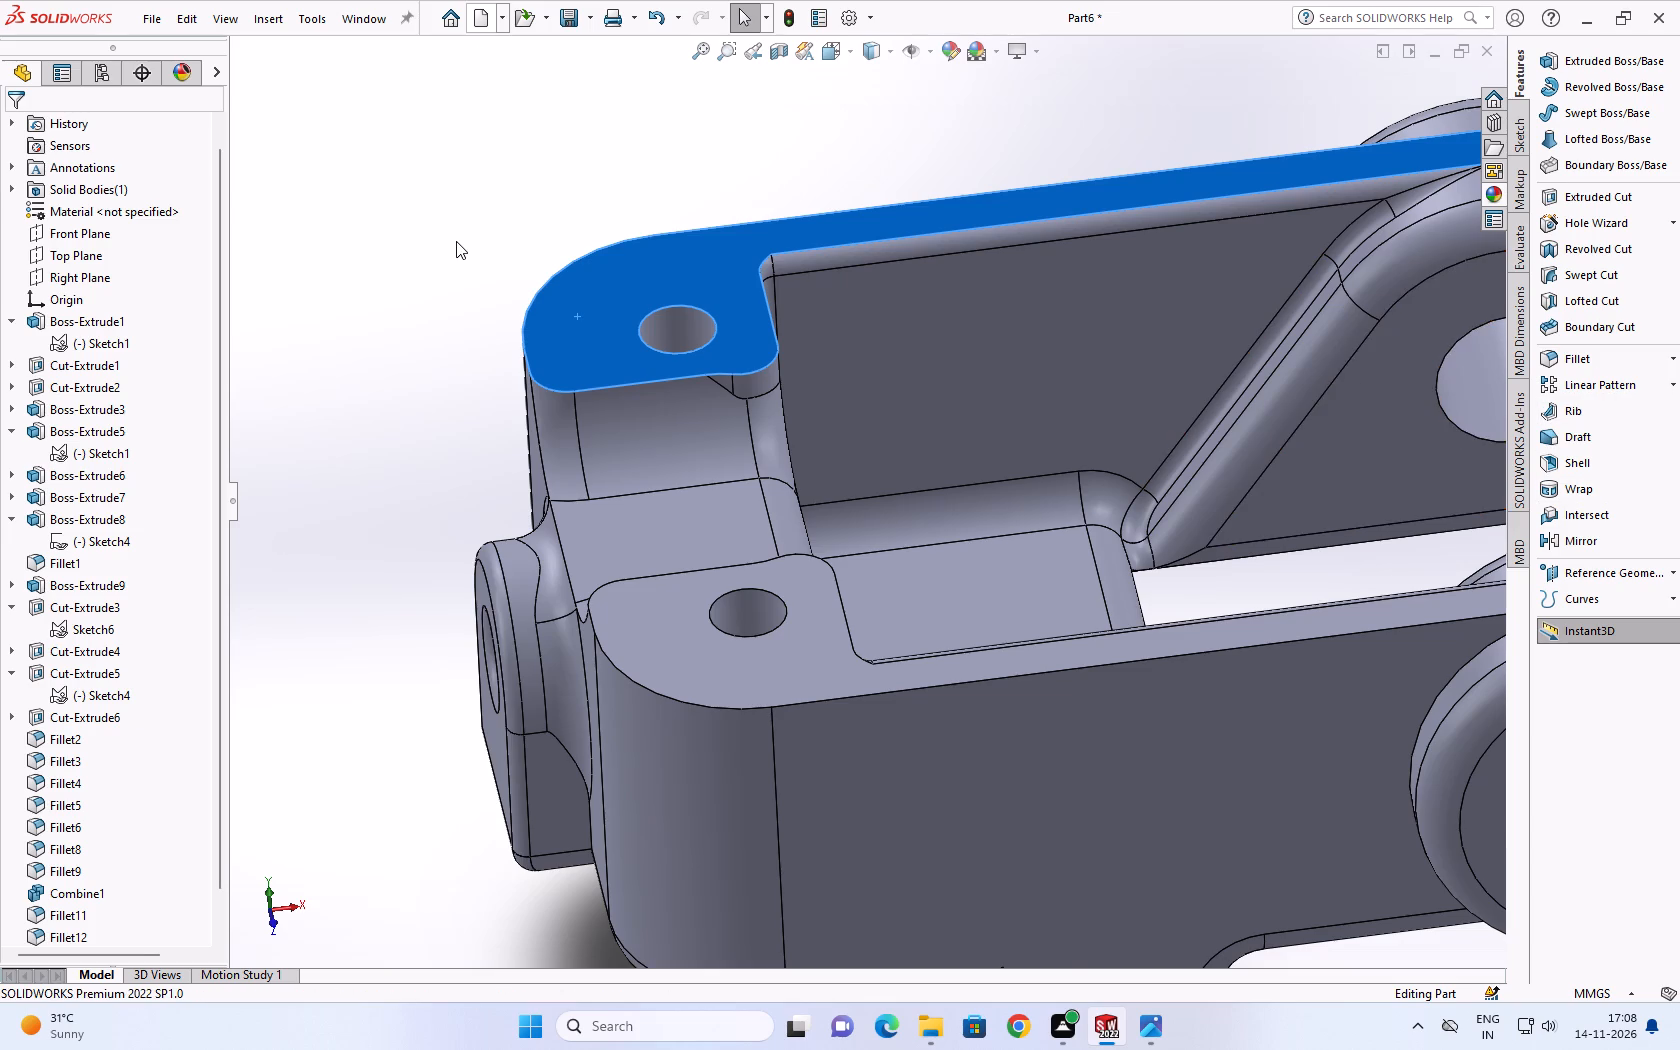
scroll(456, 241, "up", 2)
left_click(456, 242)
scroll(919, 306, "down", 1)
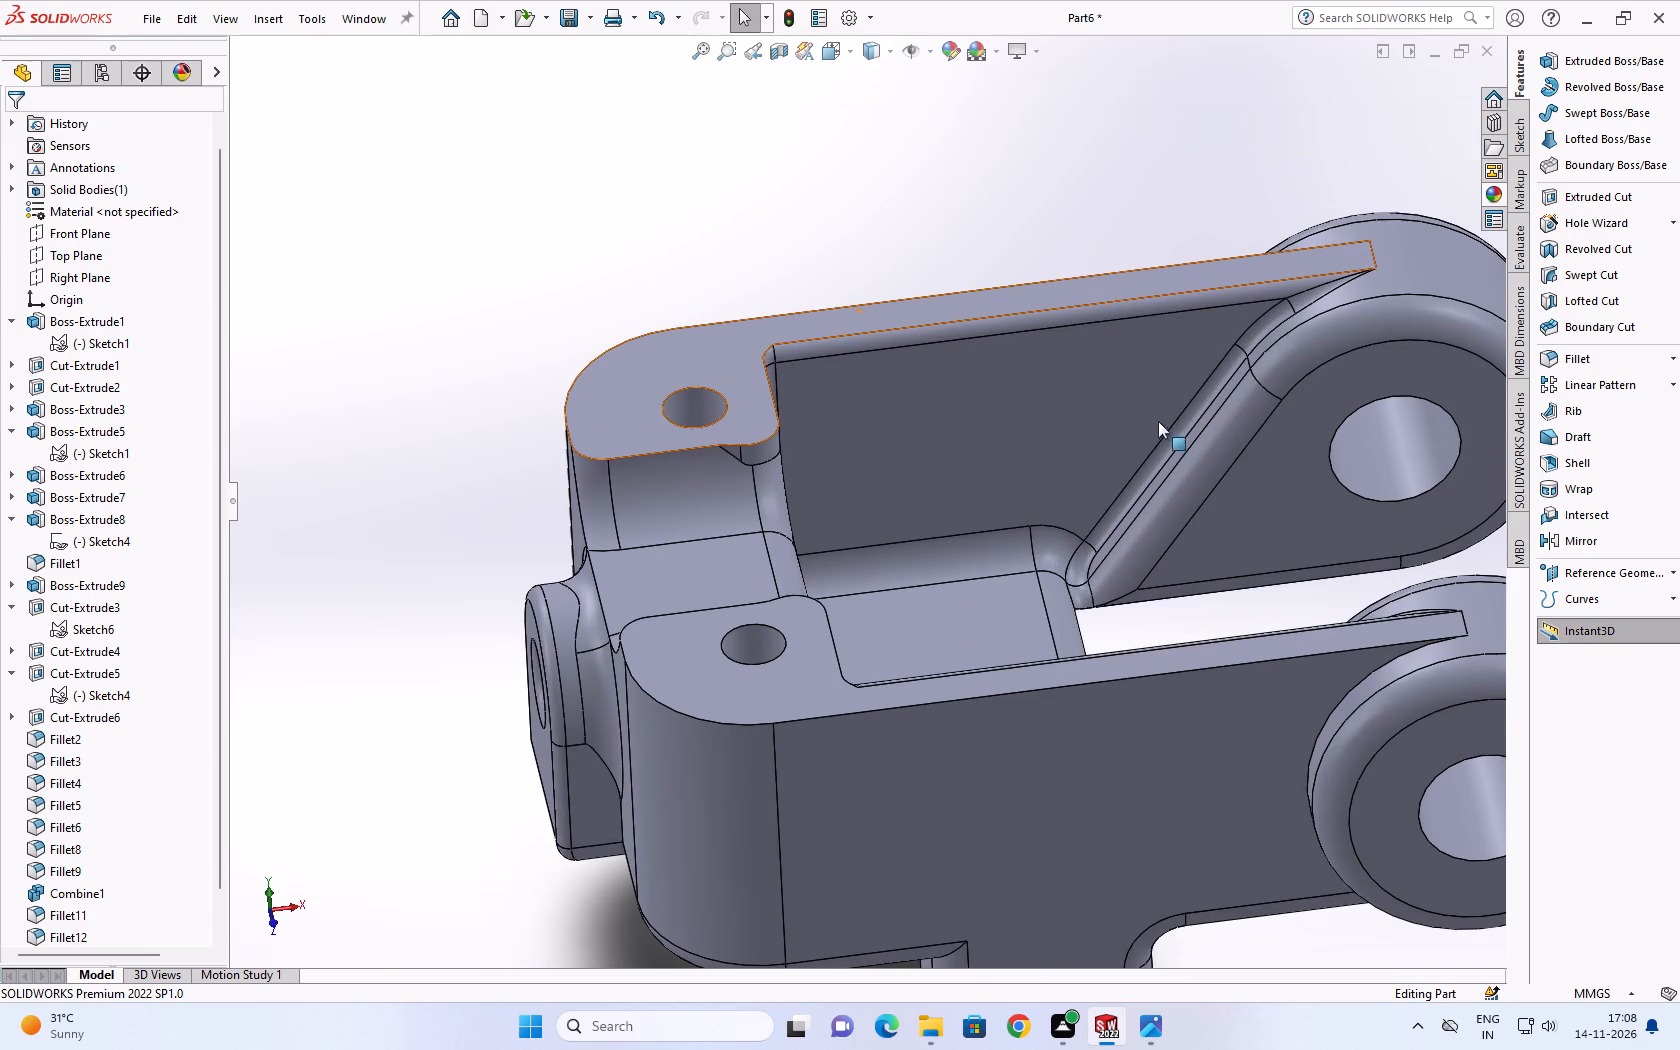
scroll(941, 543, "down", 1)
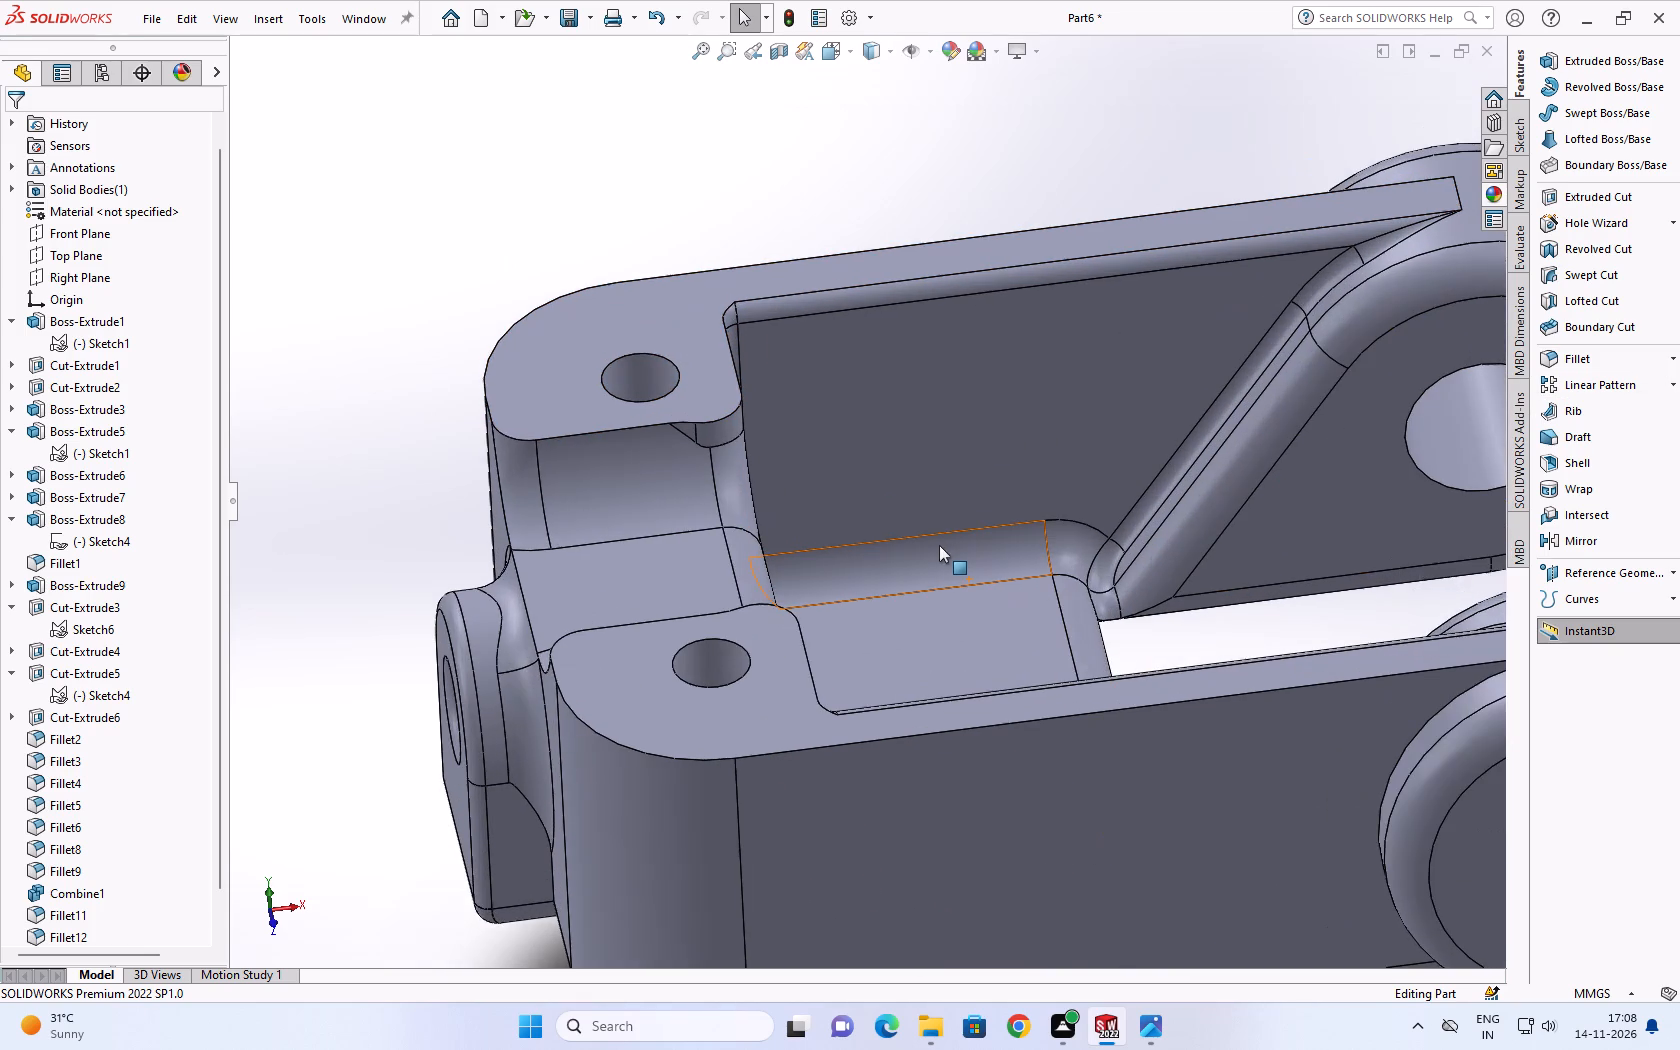
Examine the side arms' inner faces, the filleted pocket edges and the end bosses for remaining sharp edges.
scroll(1011, 550, "up", 2)
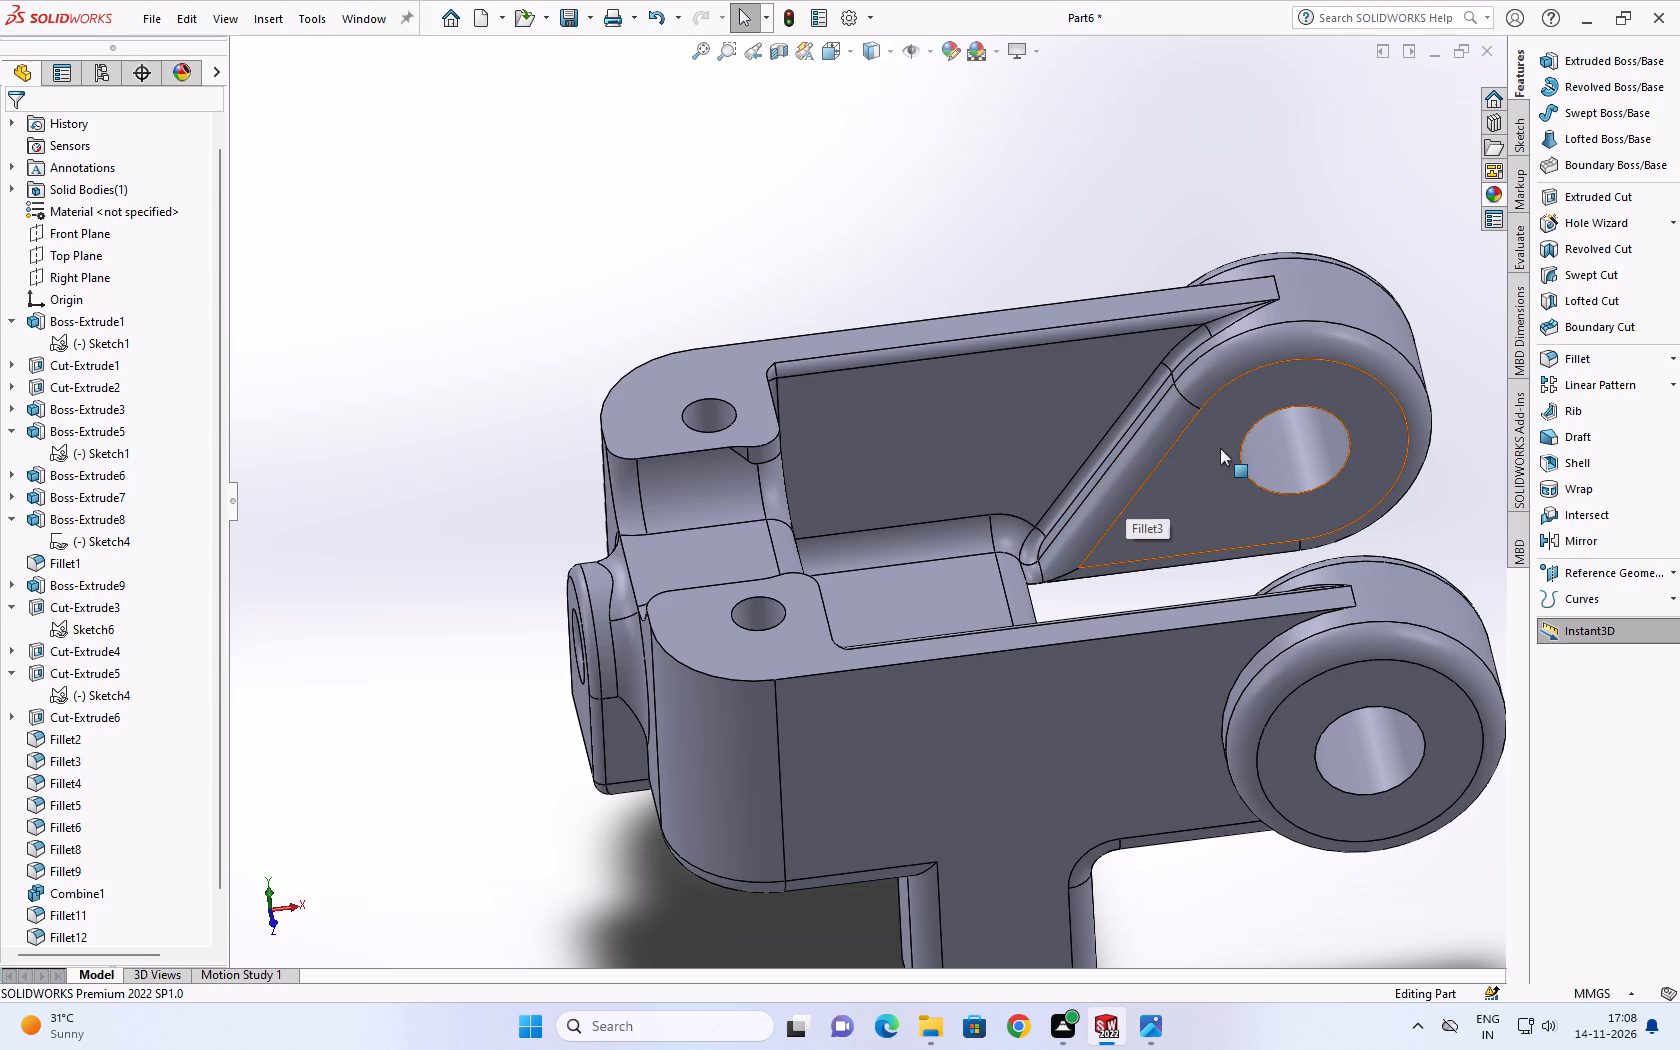
scroll(1200, 455, "up", 1)
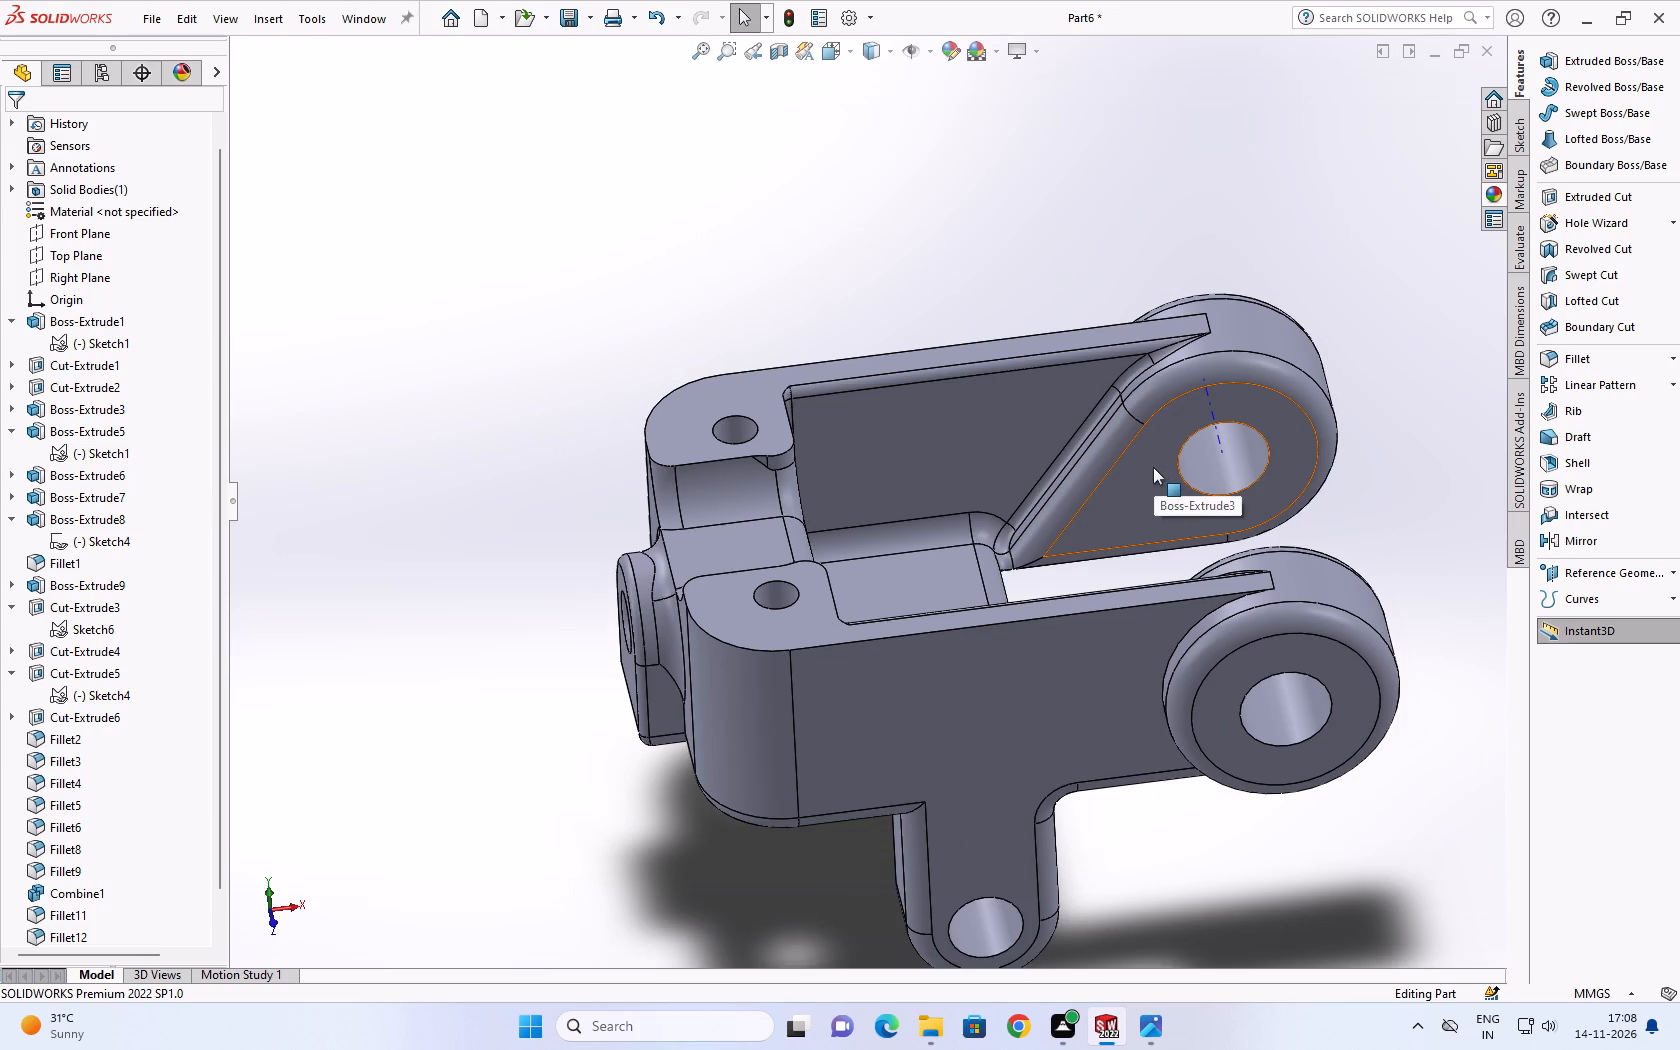
scroll(1171, 490, "down", 2)
scroll(1099, 504, "up", 2)
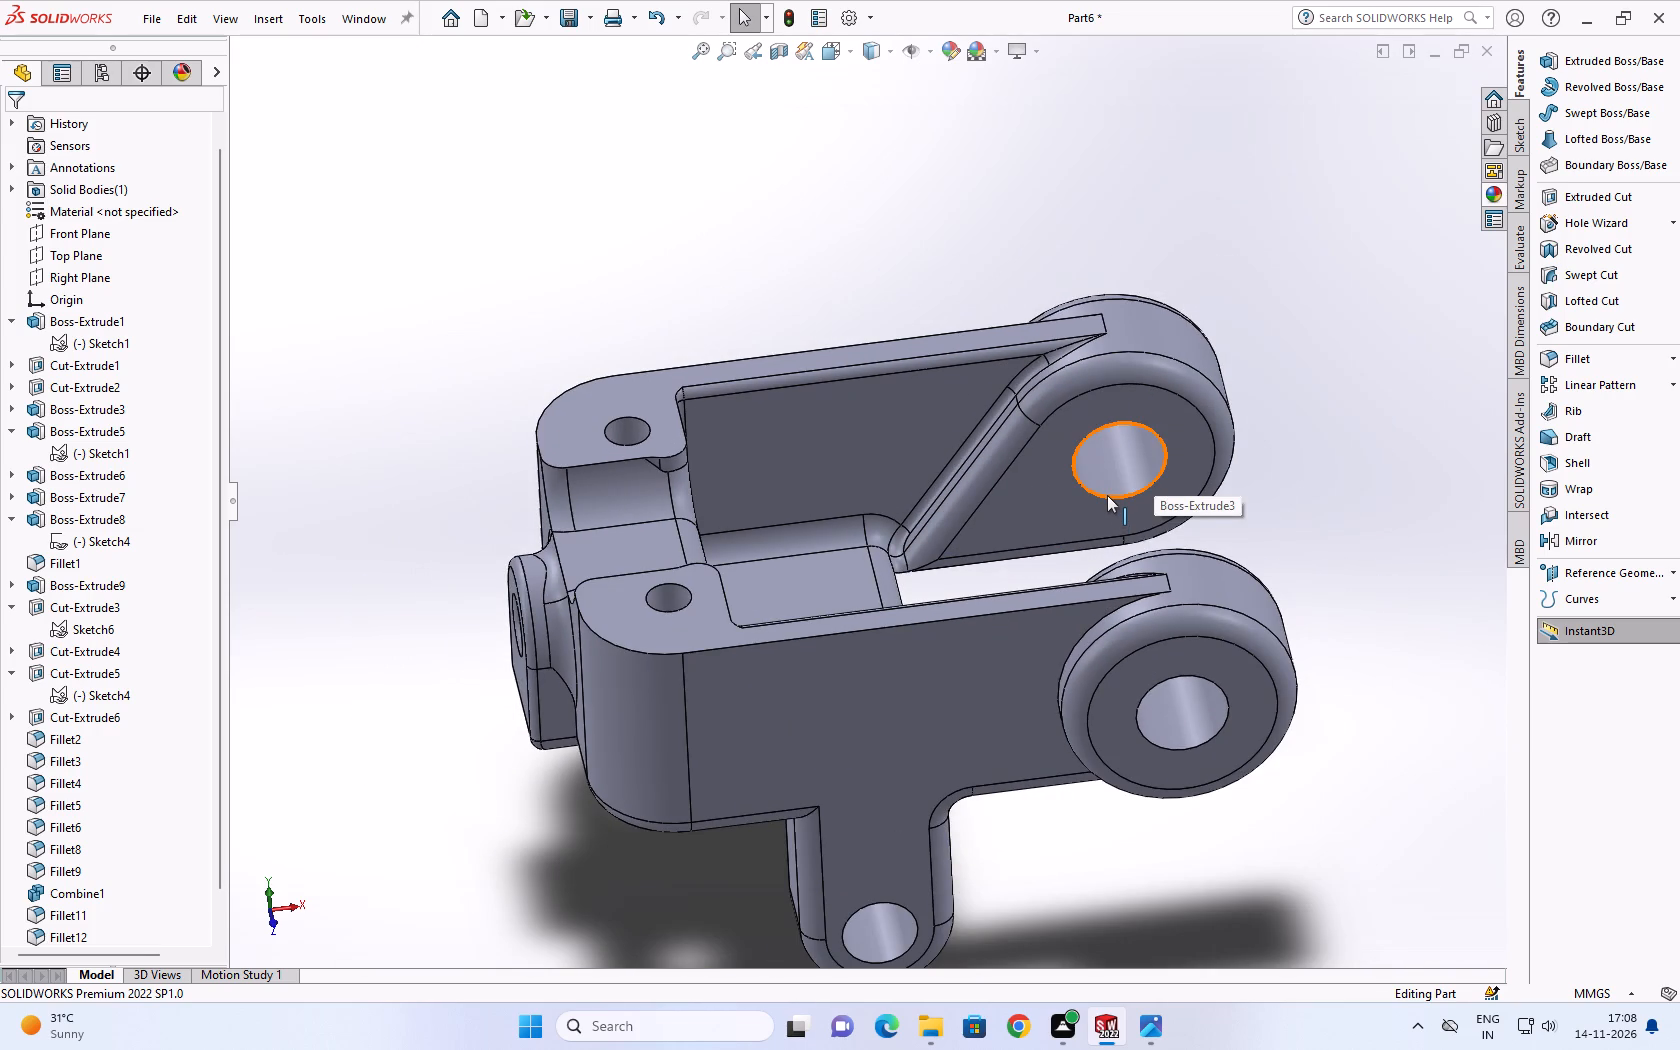
scroll(1042, 493, "down", 1)
left_click(849, 295)
scroll(861, 294, "down", 2)
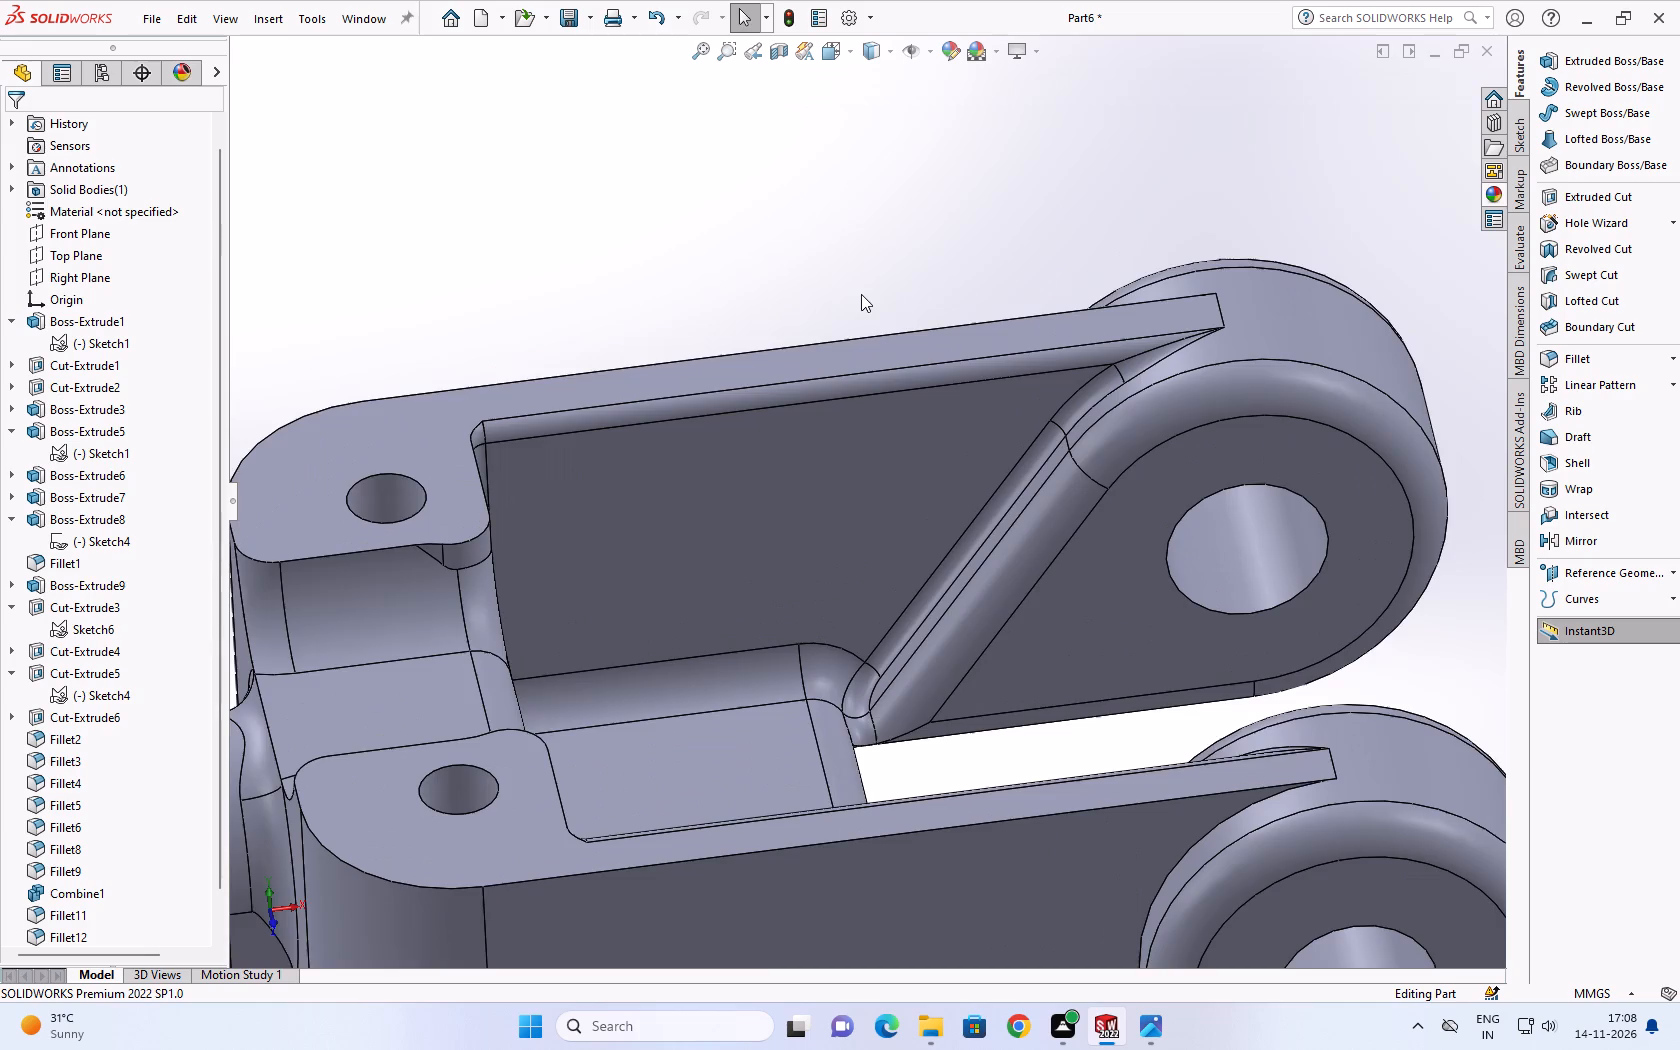
middle_click_drag(861, 294, 872, 223)
scroll(926, 357, "up", 3)
scroll(914, 472, "down", 1)
scroll(1023, 490, "down", 1)
scroll(1047, 502, "up", 1)
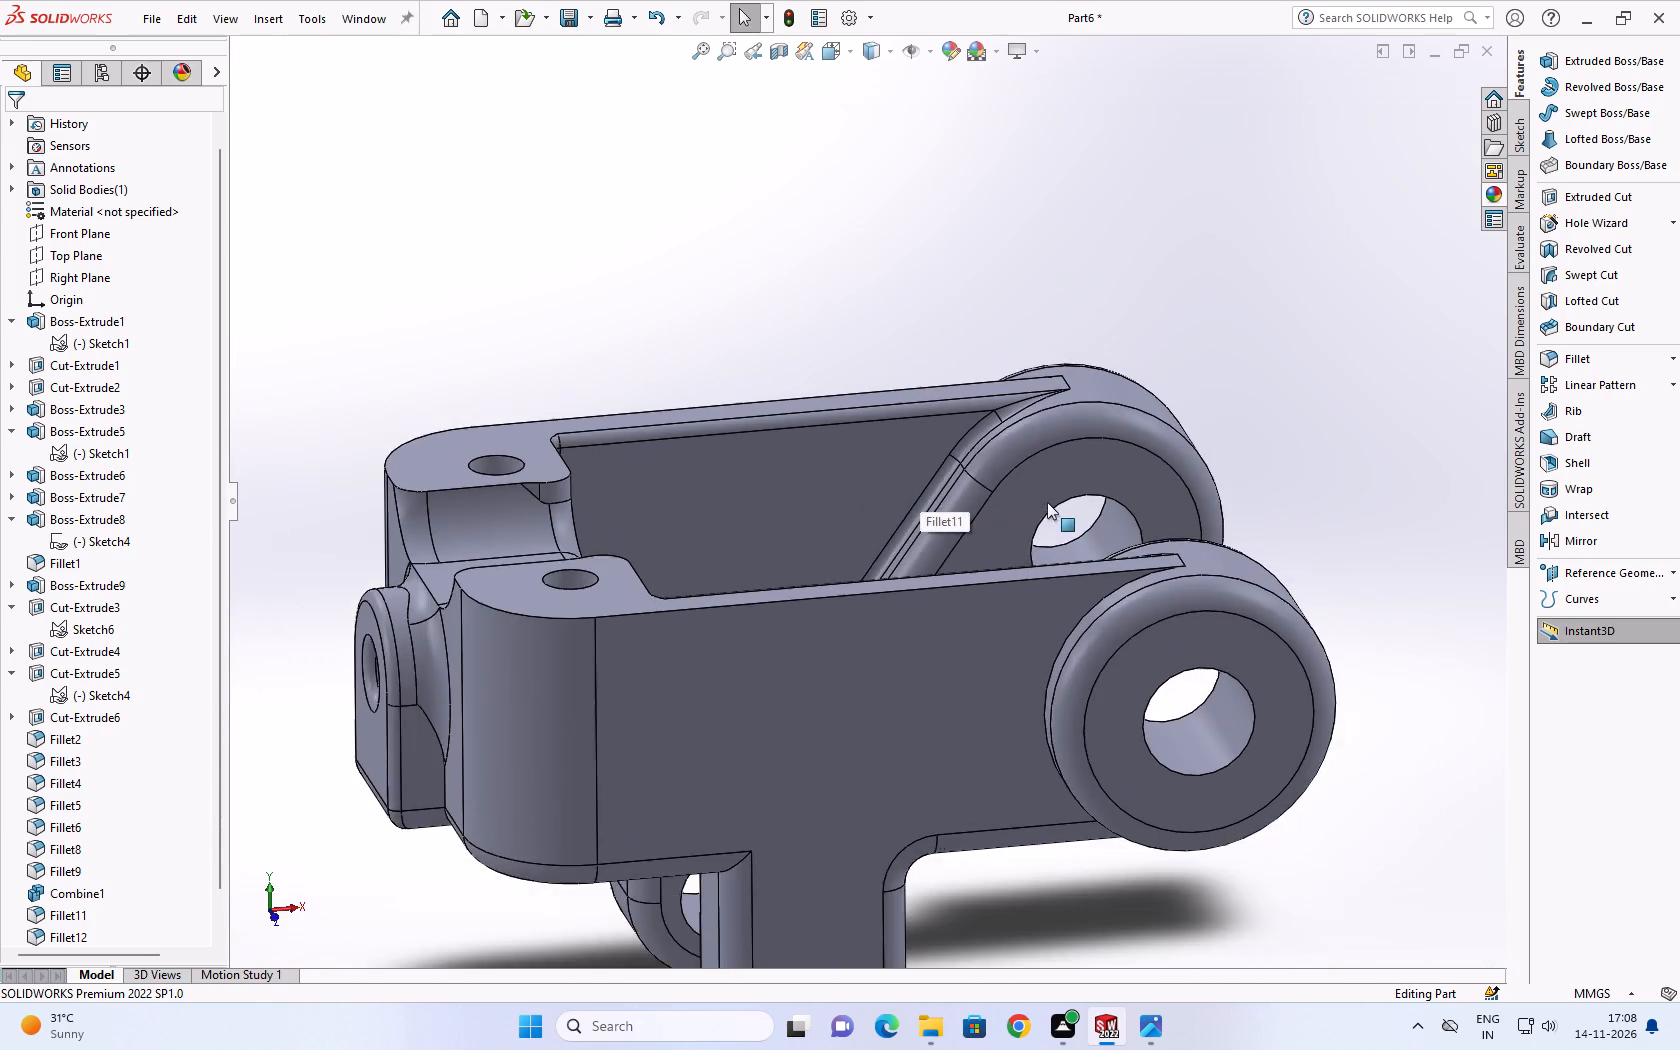
Examine the bracket's front end, including the rounded front lug, top mounting holes and lower lugs.
middle_click_drag(1047, 502, 1100, 704)
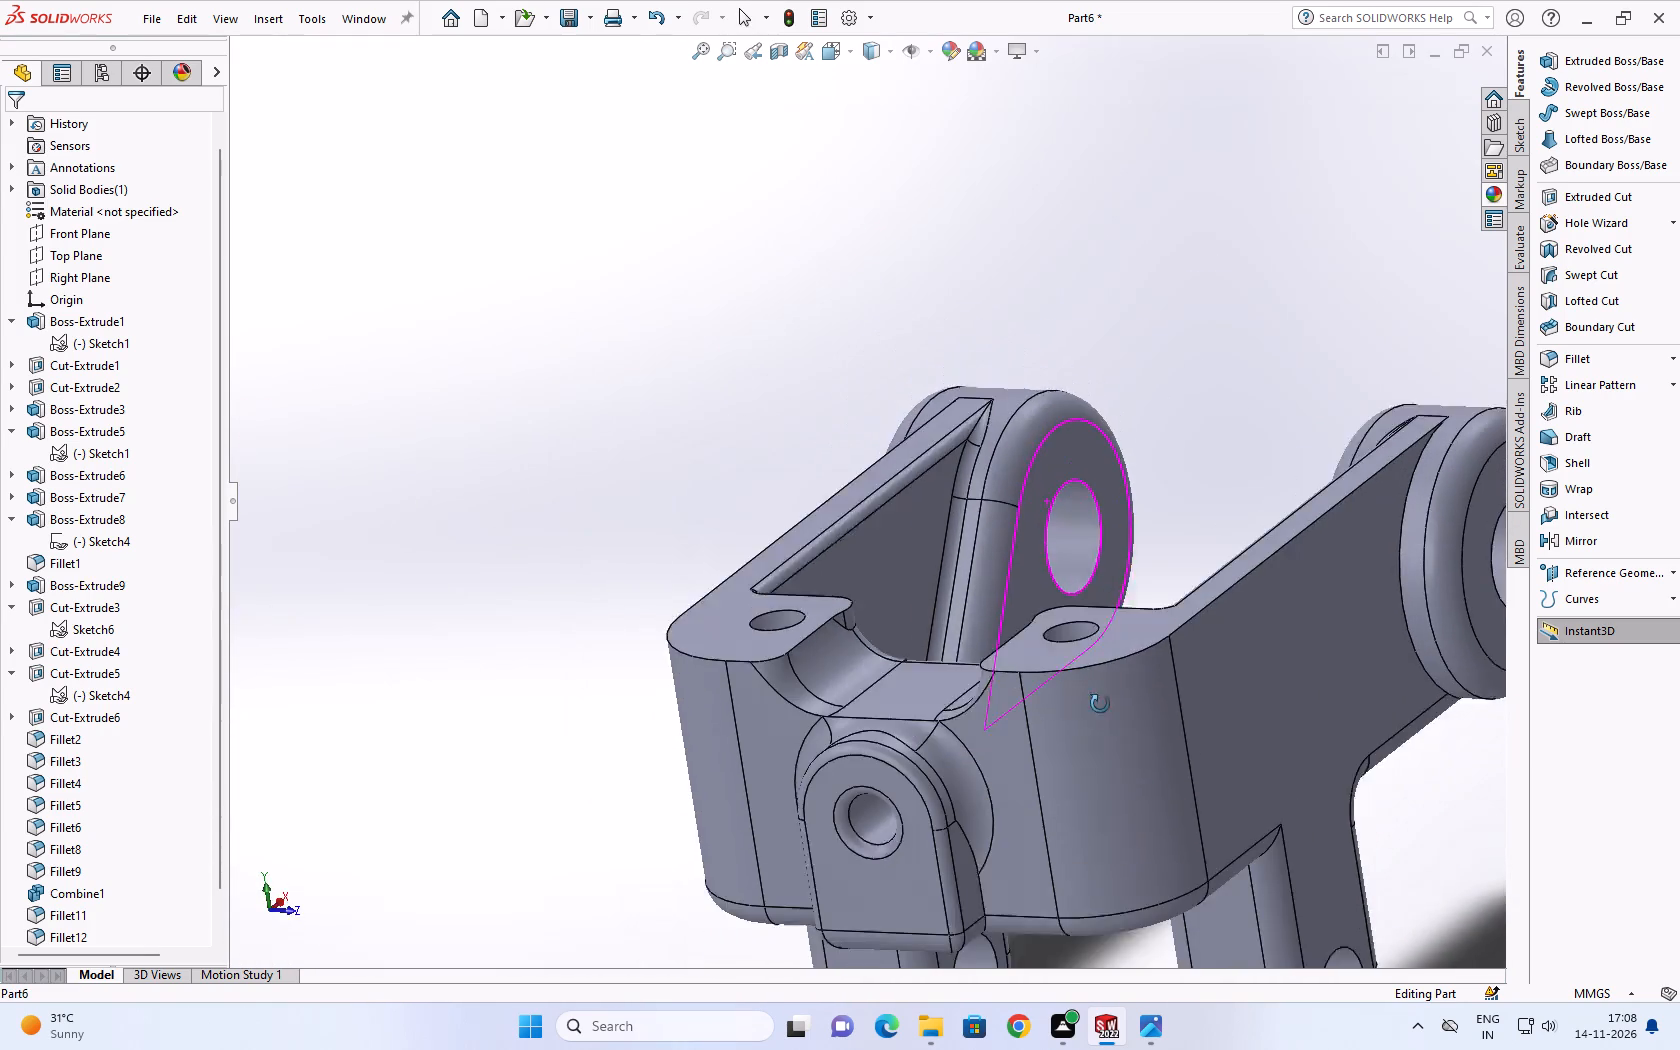
middle_click_drag(1100, 704, 1096, 686)
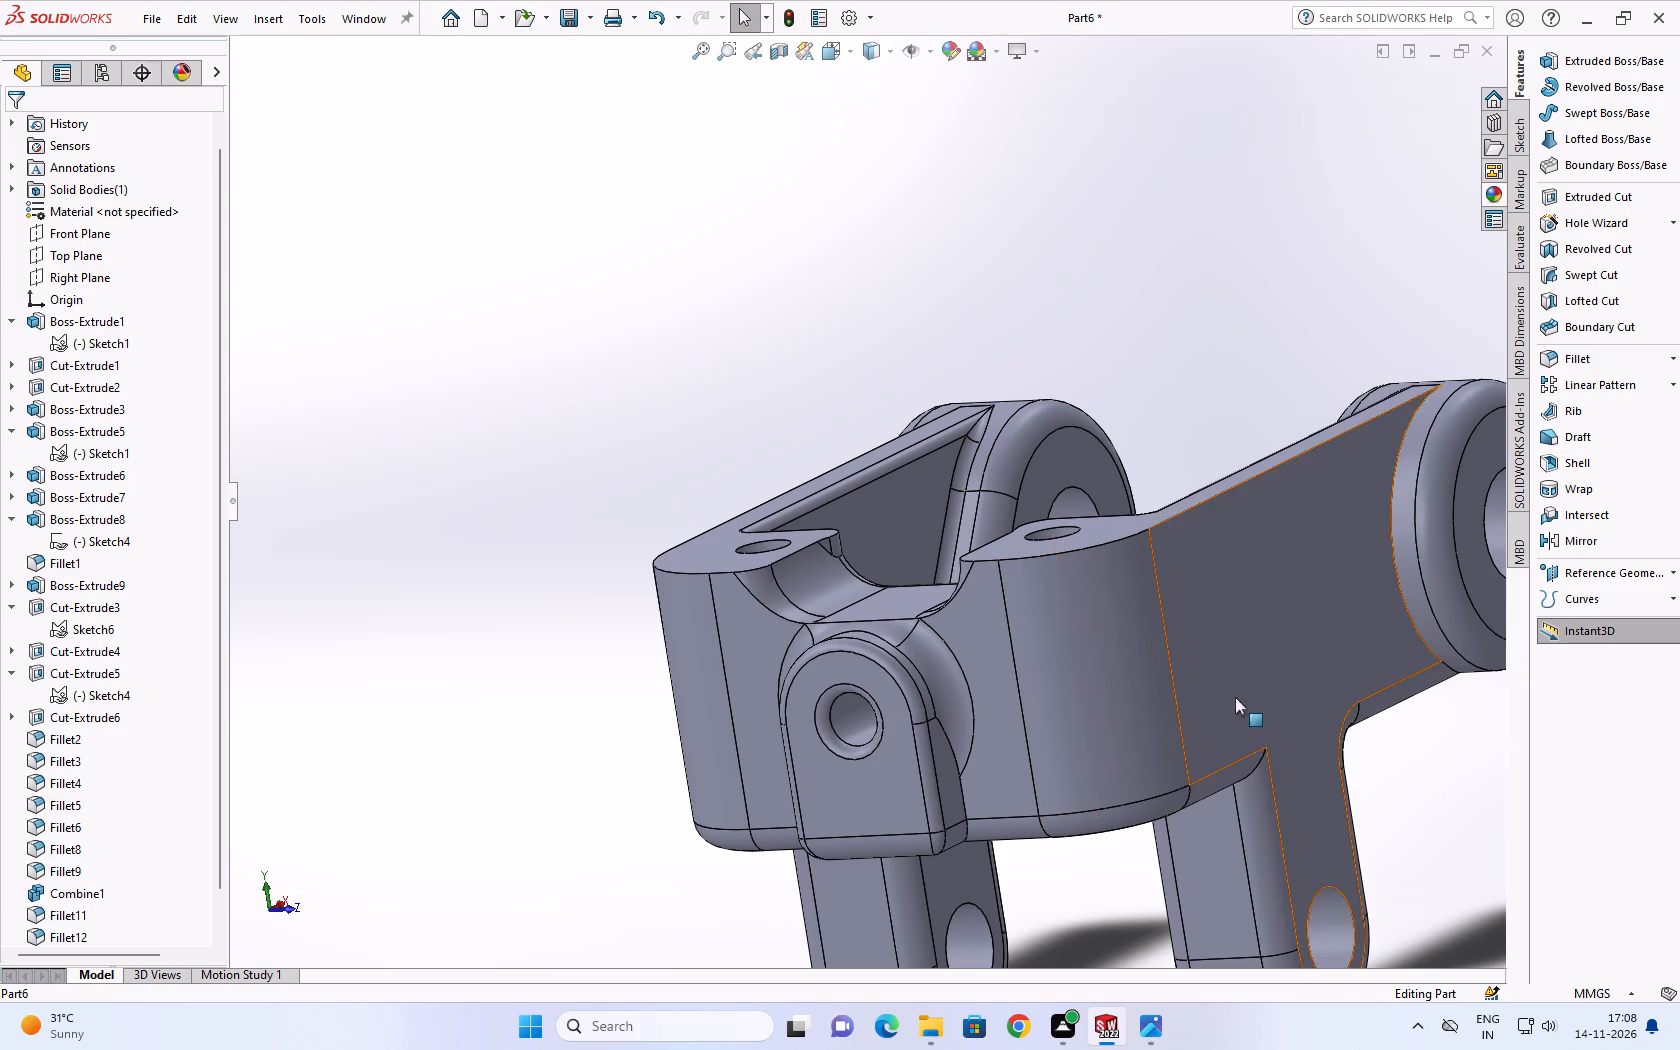
scroll(1228, 728, "up", 3)
scroll(1144, 731, "down", 1)
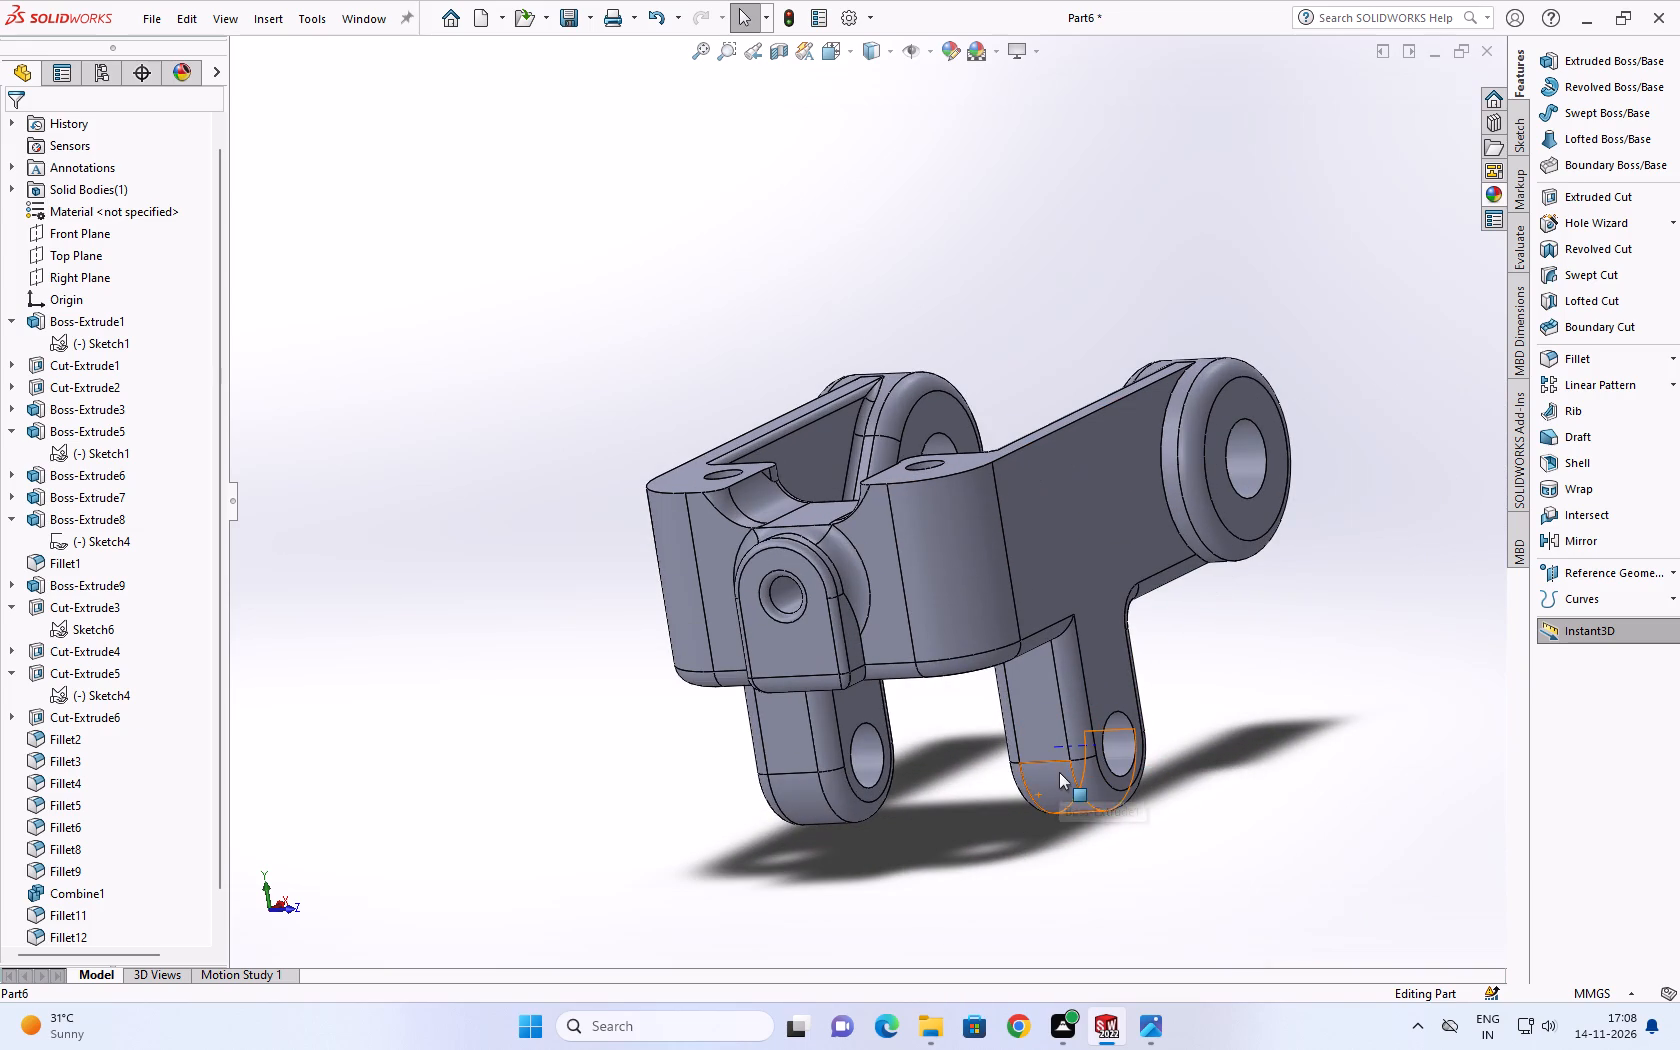
scroll(816, 690, "up", 3)
scroll(816, 688, "down", 1)
scroll(862, 567, "down", 1)
middle_click_drag(860, 567, 825, 650)
scroll(848, 420, "down", 2)
middle_click_drag(855, 415, 885, 391)
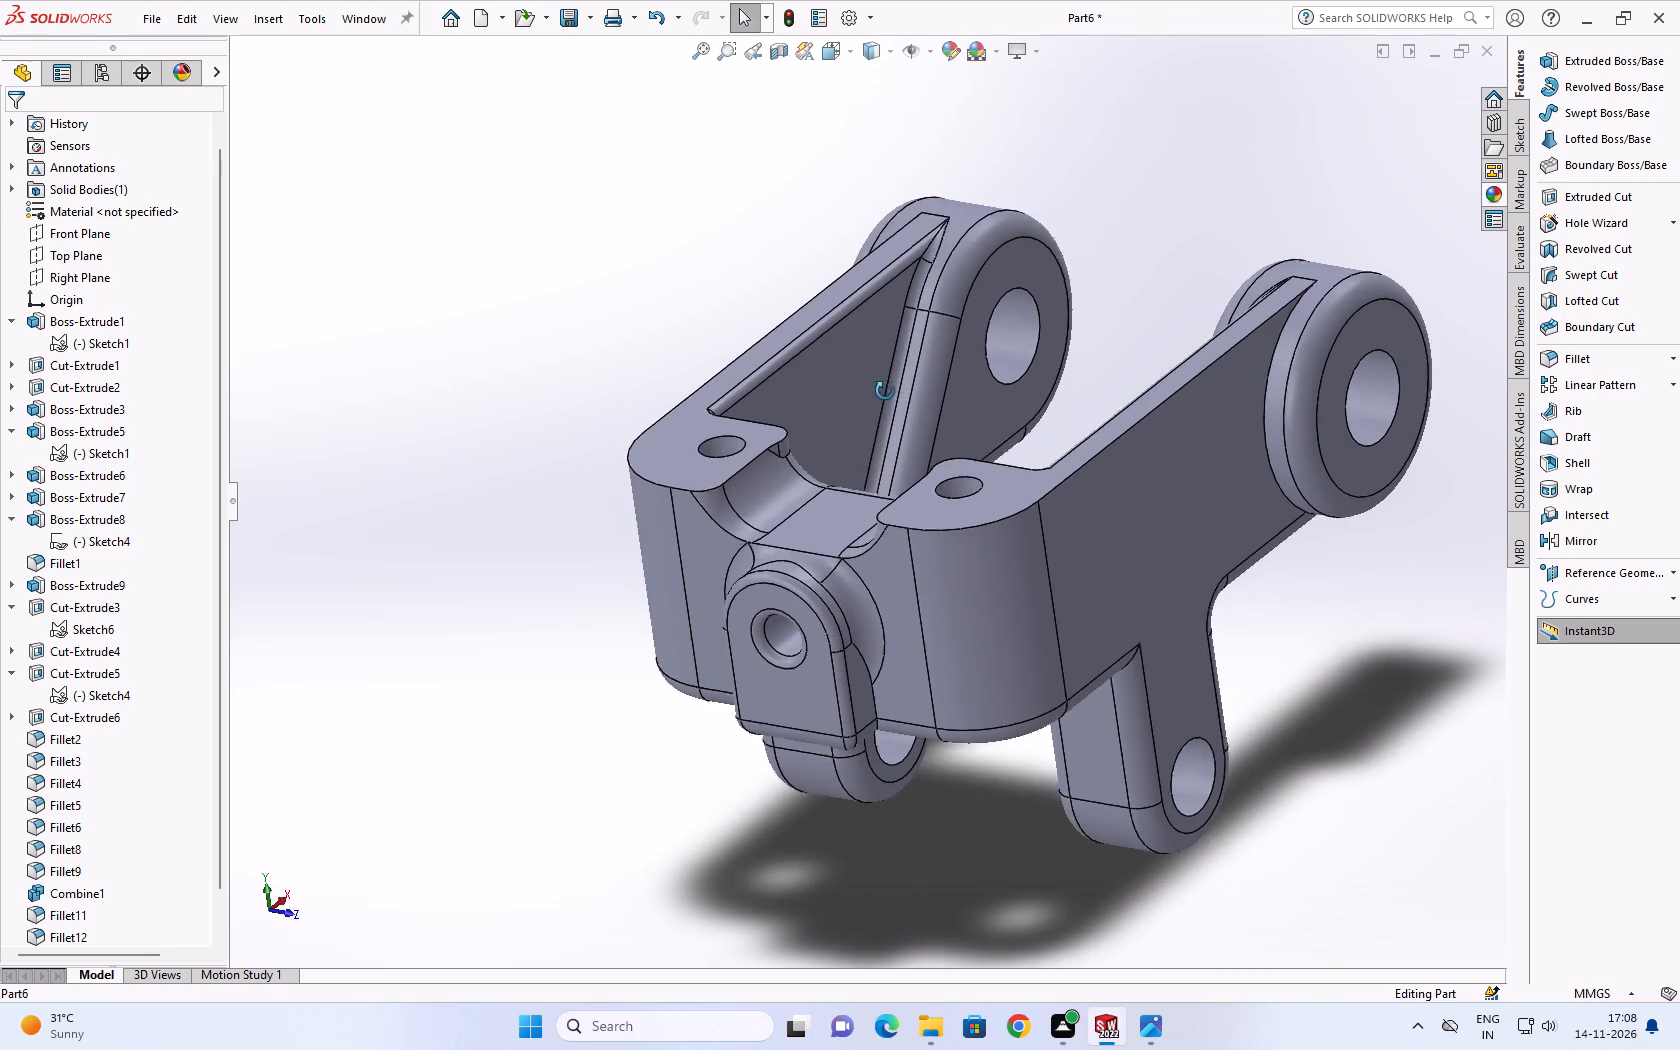
middle_click_drag(885, 391, 884, 389)
middle_click_drag(899, 390, 918, 383)
scroll(924, 409, "up", 1)
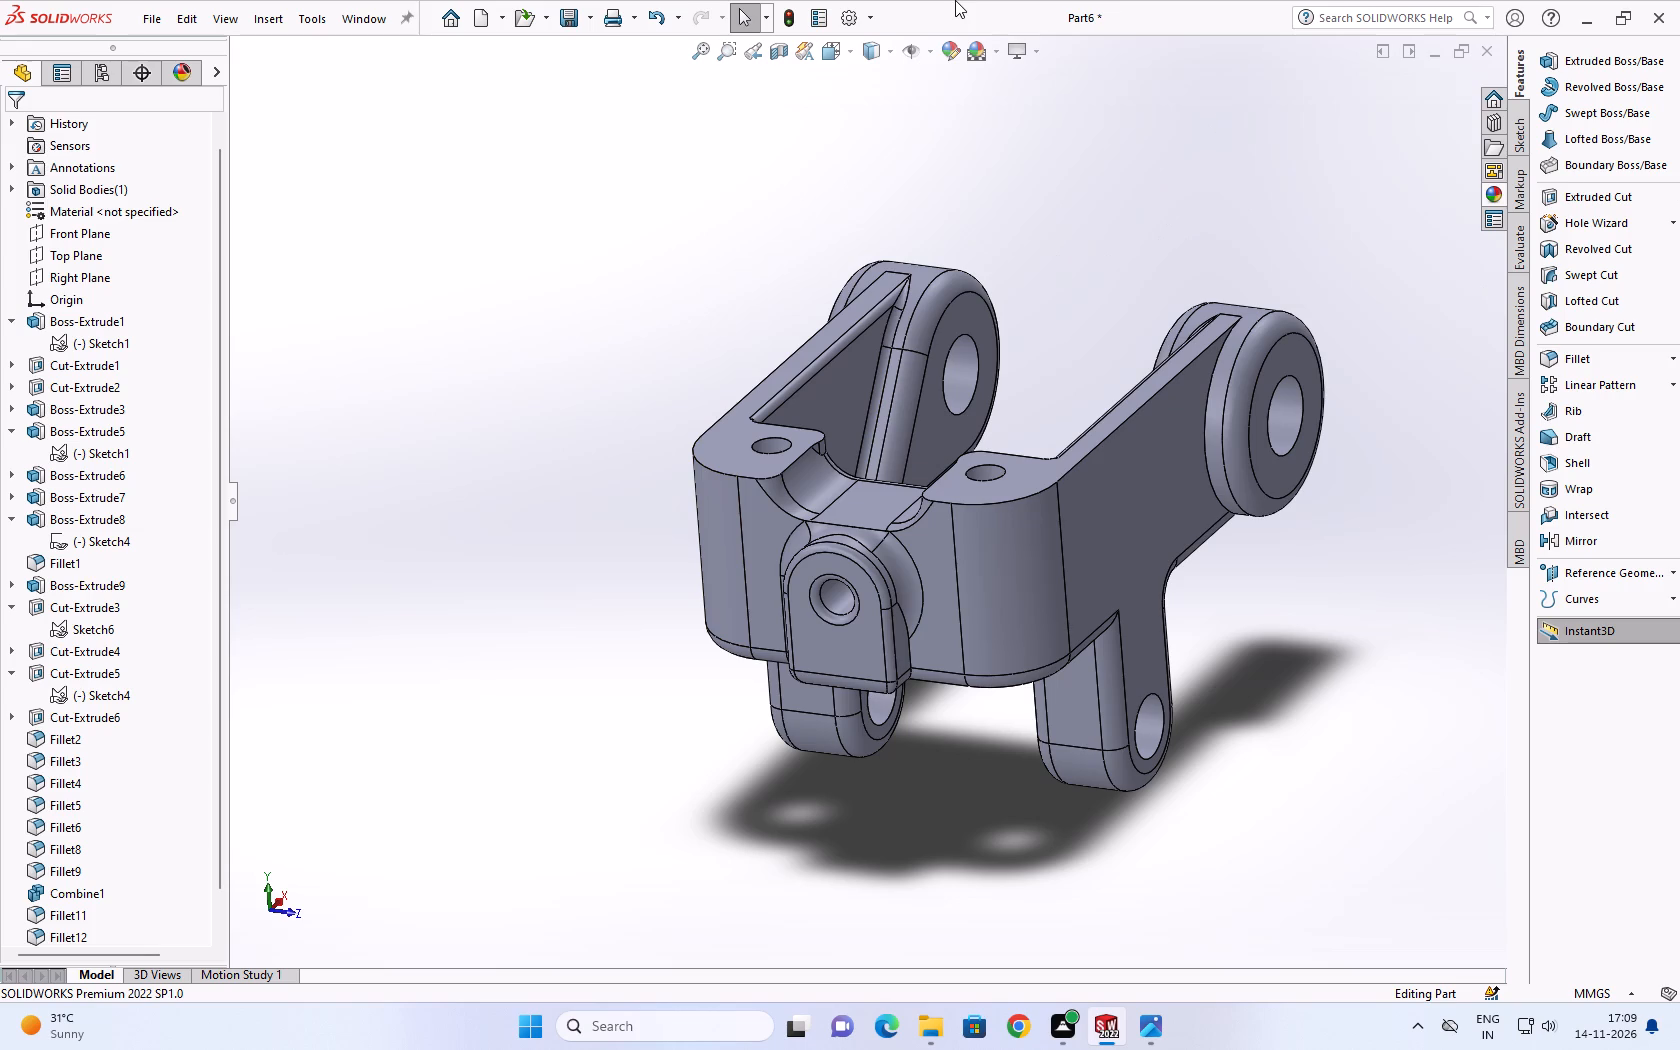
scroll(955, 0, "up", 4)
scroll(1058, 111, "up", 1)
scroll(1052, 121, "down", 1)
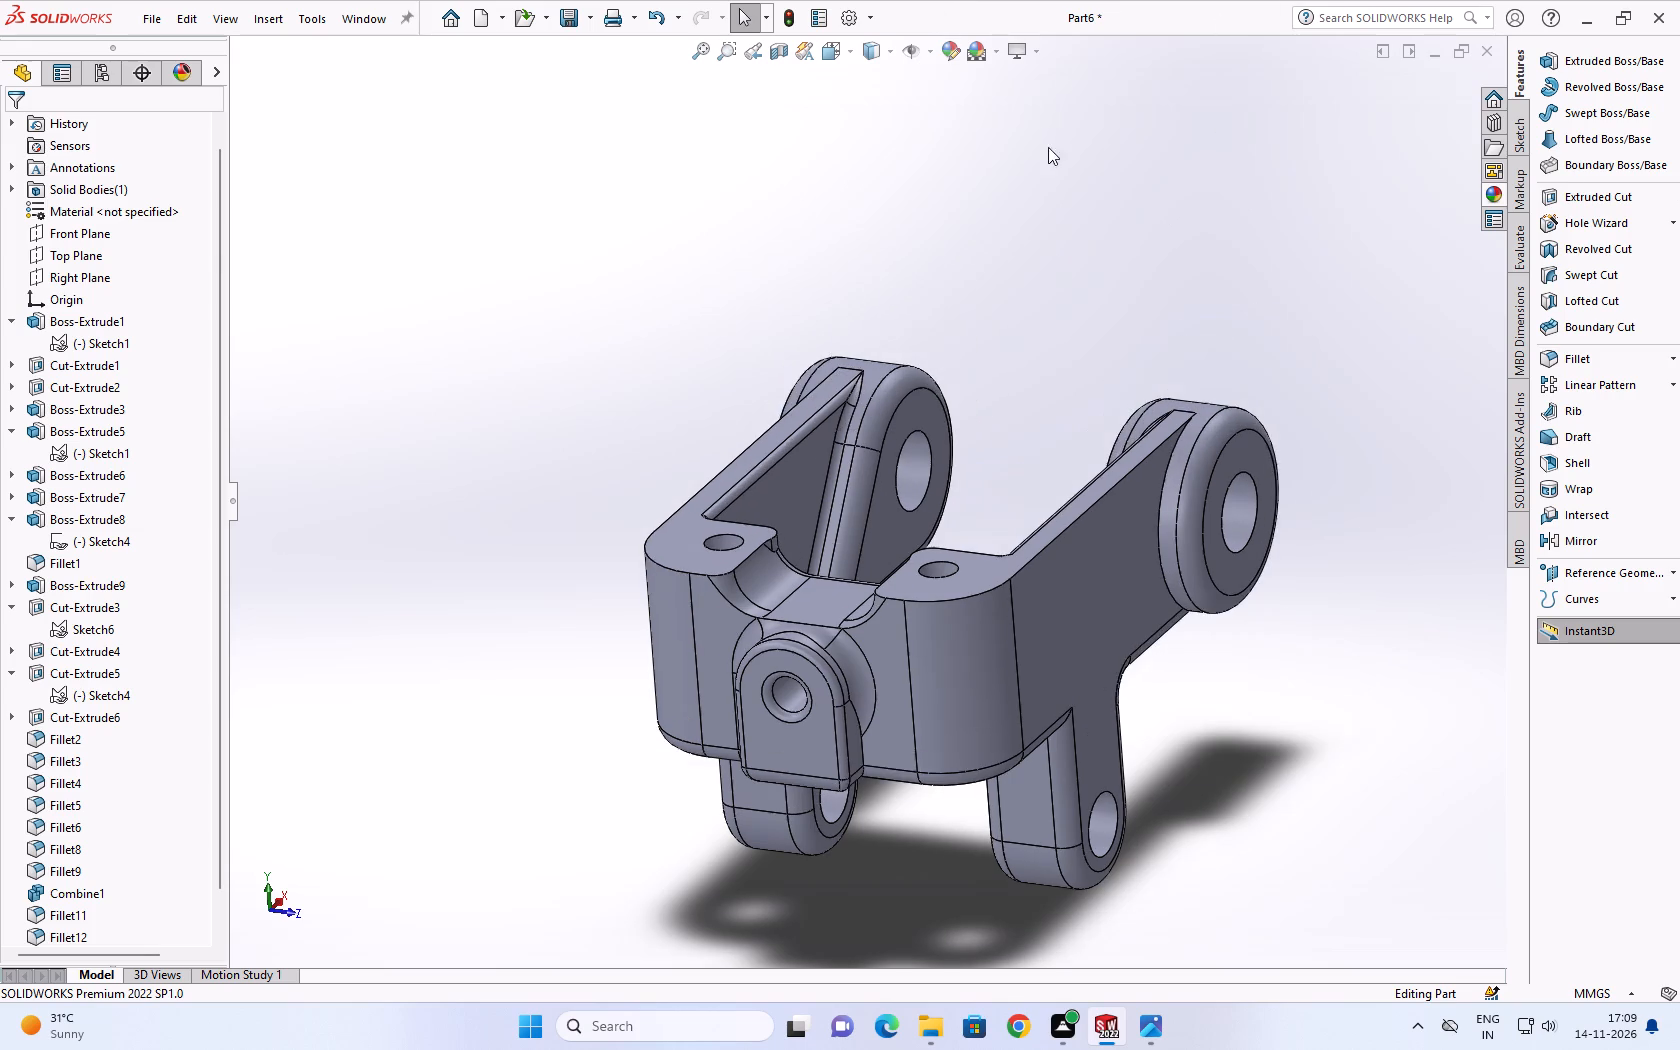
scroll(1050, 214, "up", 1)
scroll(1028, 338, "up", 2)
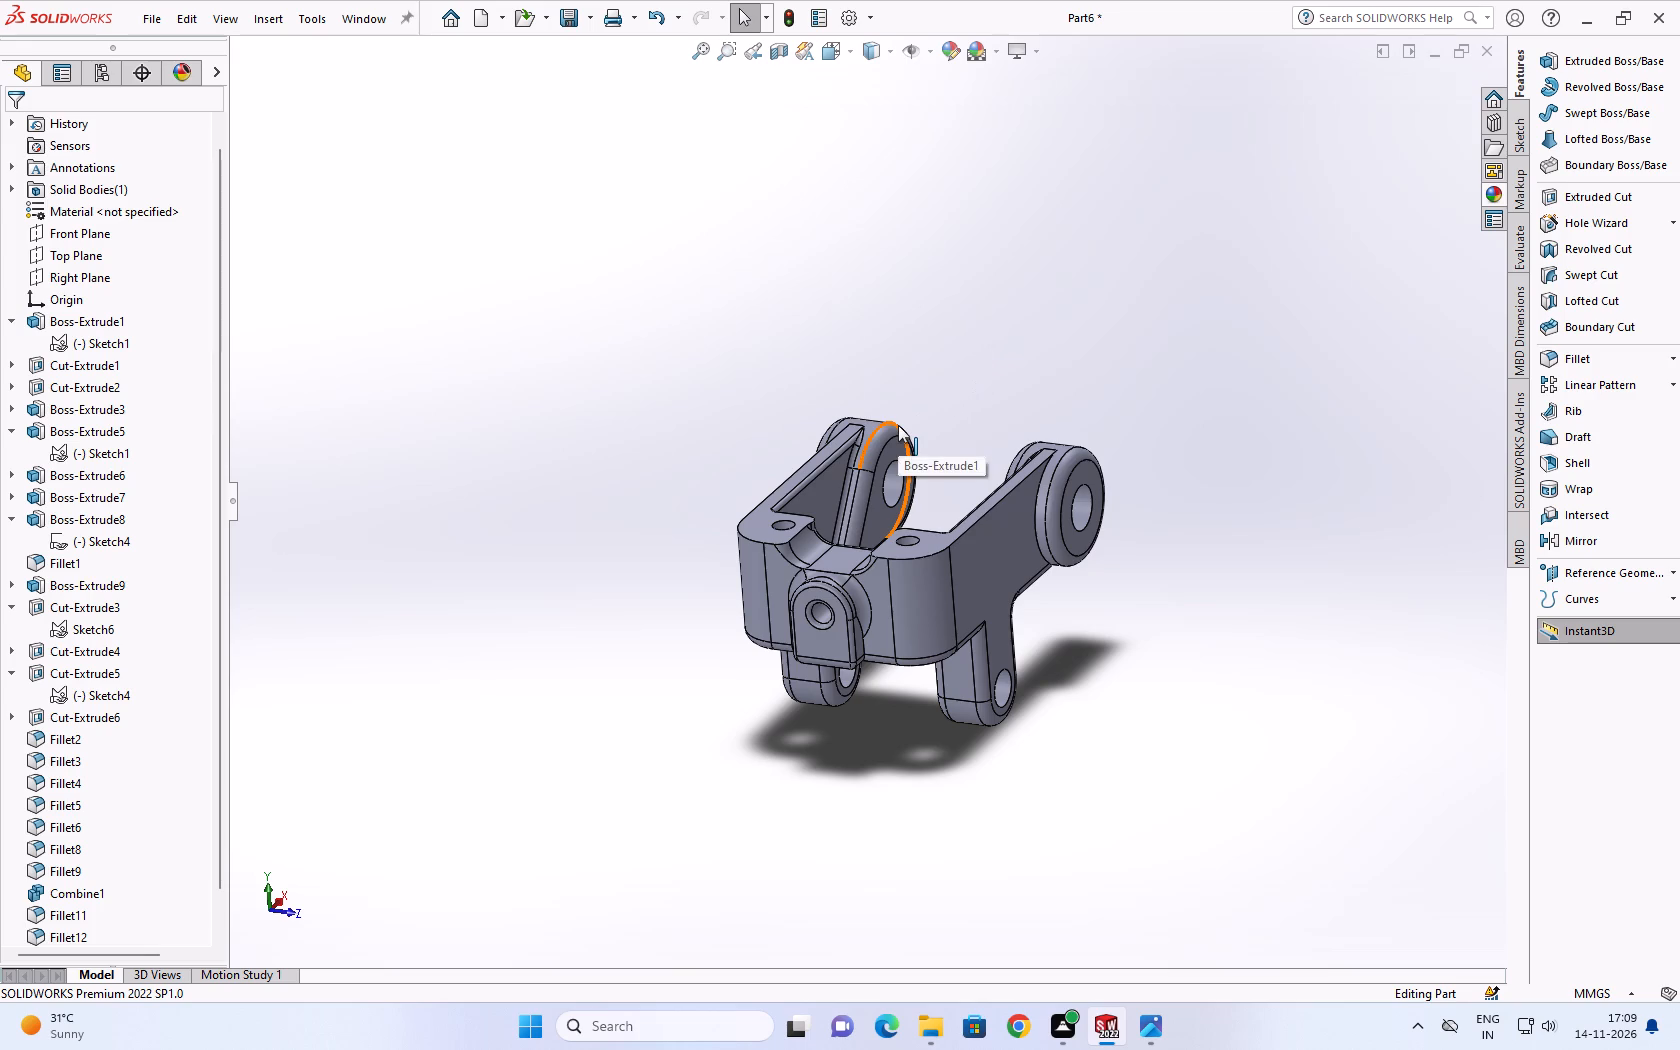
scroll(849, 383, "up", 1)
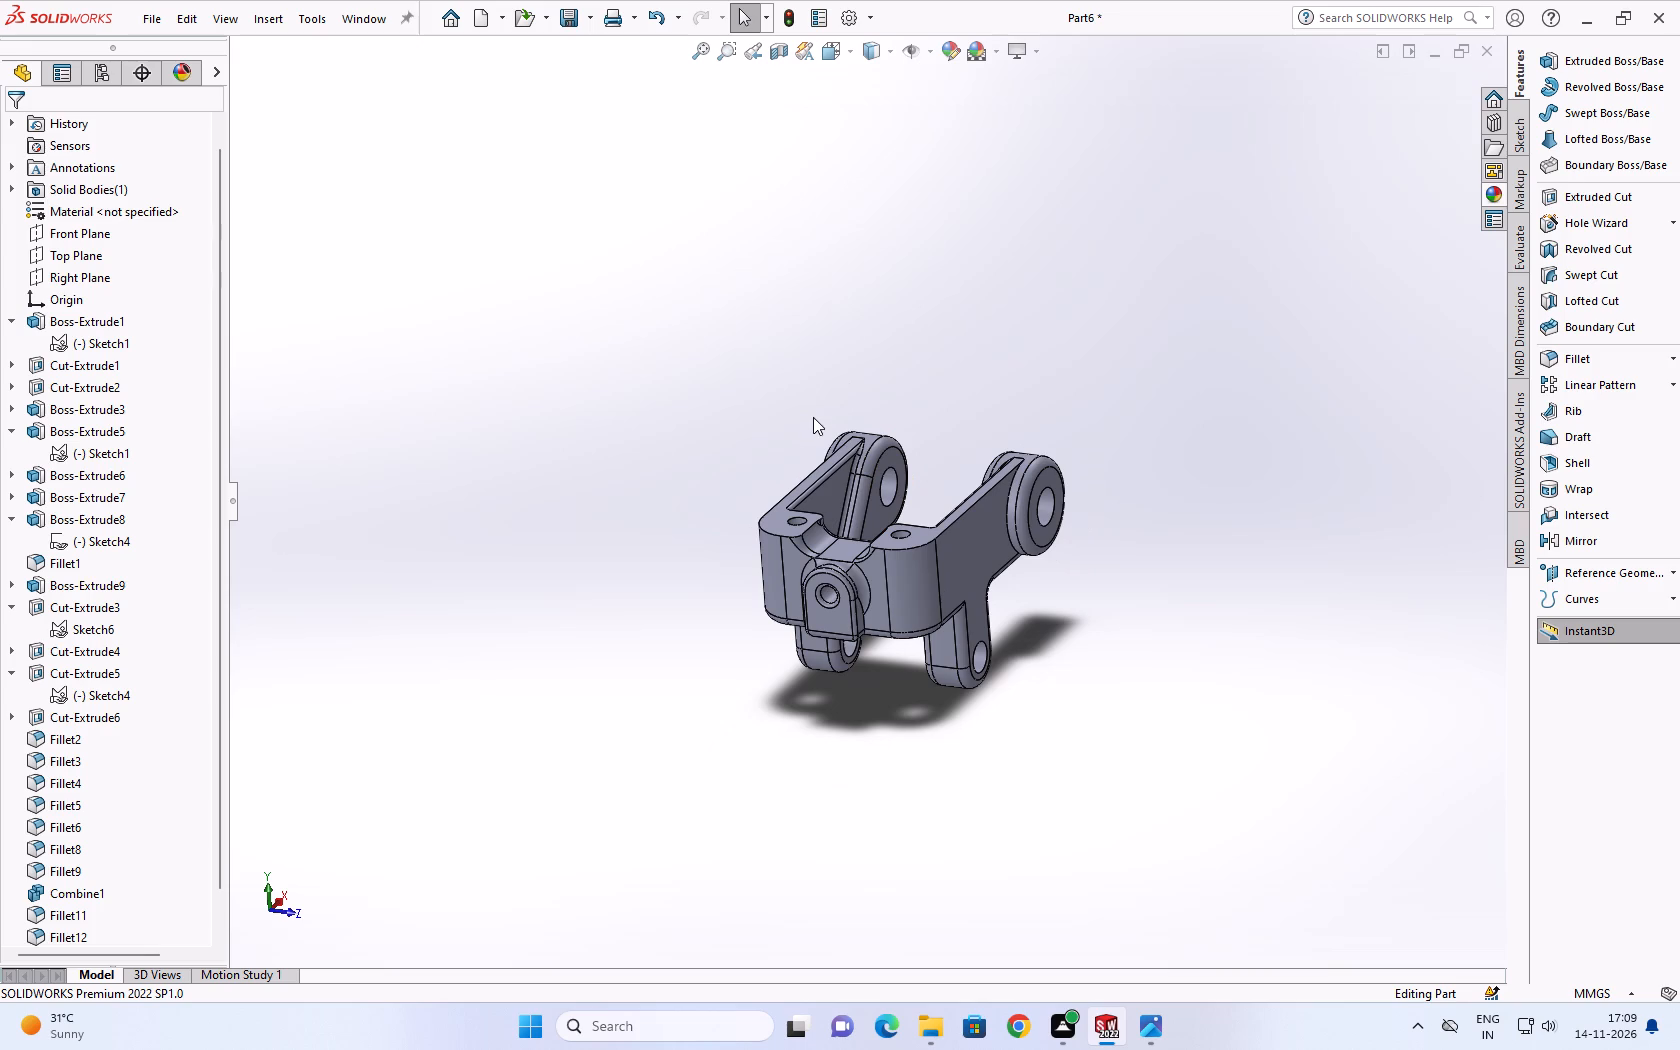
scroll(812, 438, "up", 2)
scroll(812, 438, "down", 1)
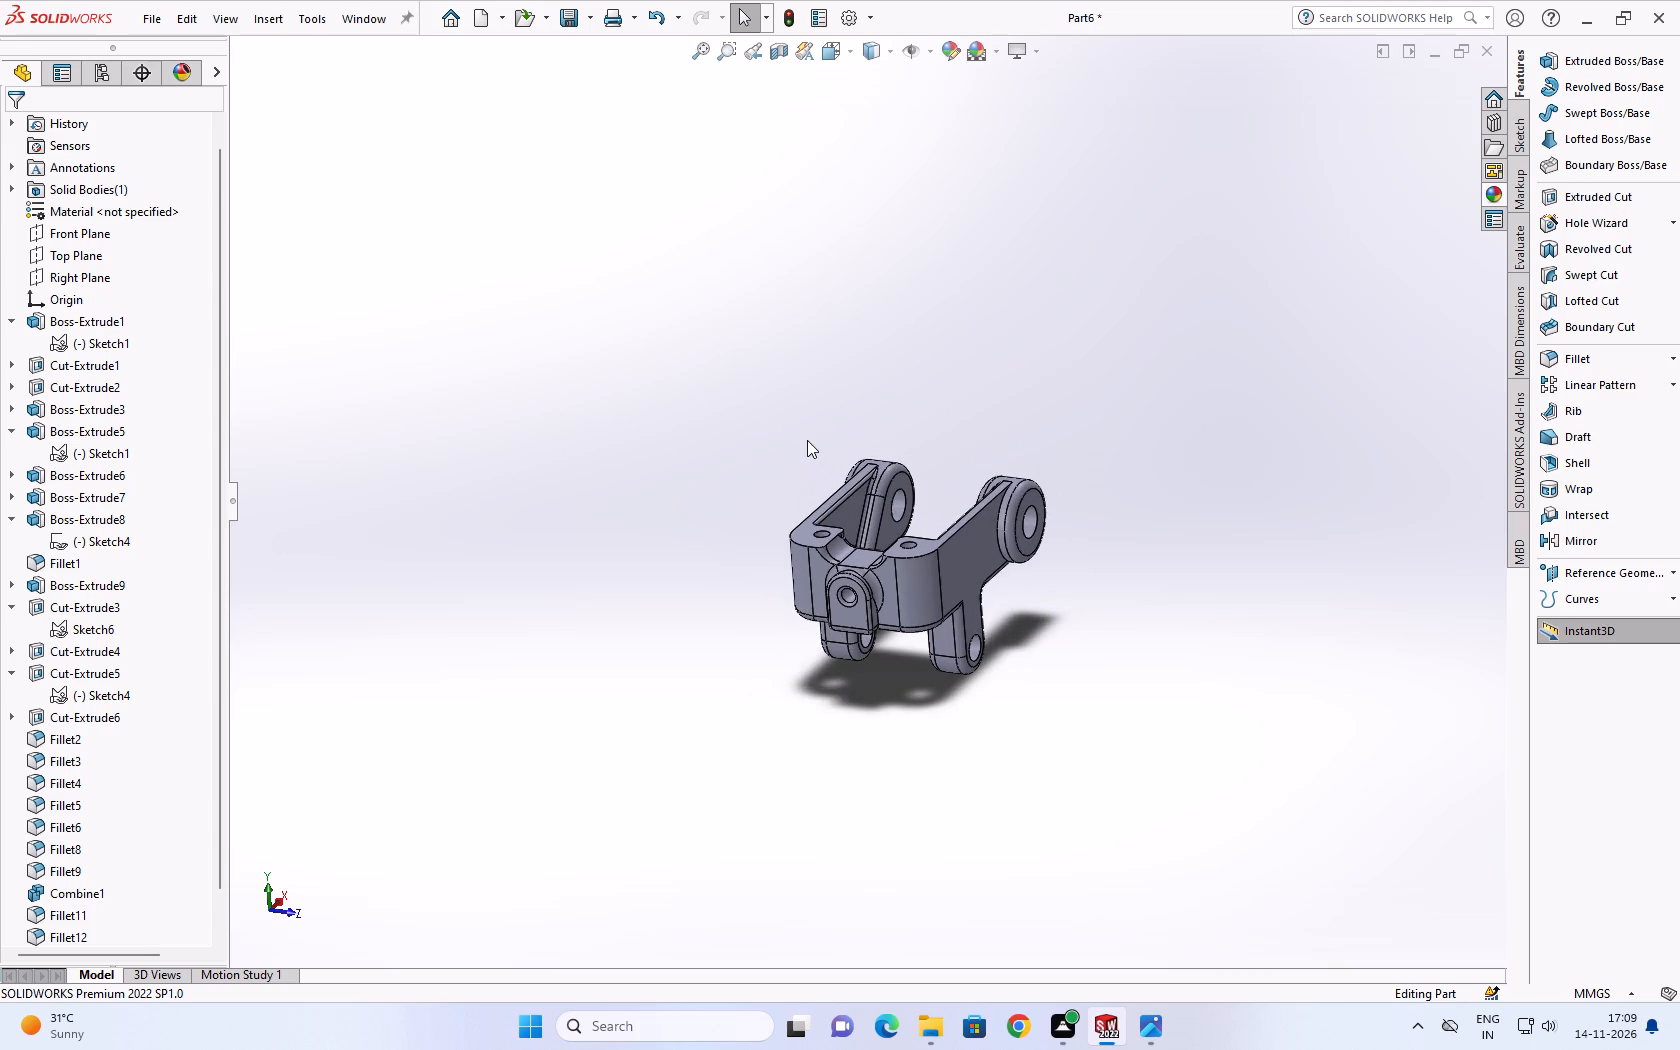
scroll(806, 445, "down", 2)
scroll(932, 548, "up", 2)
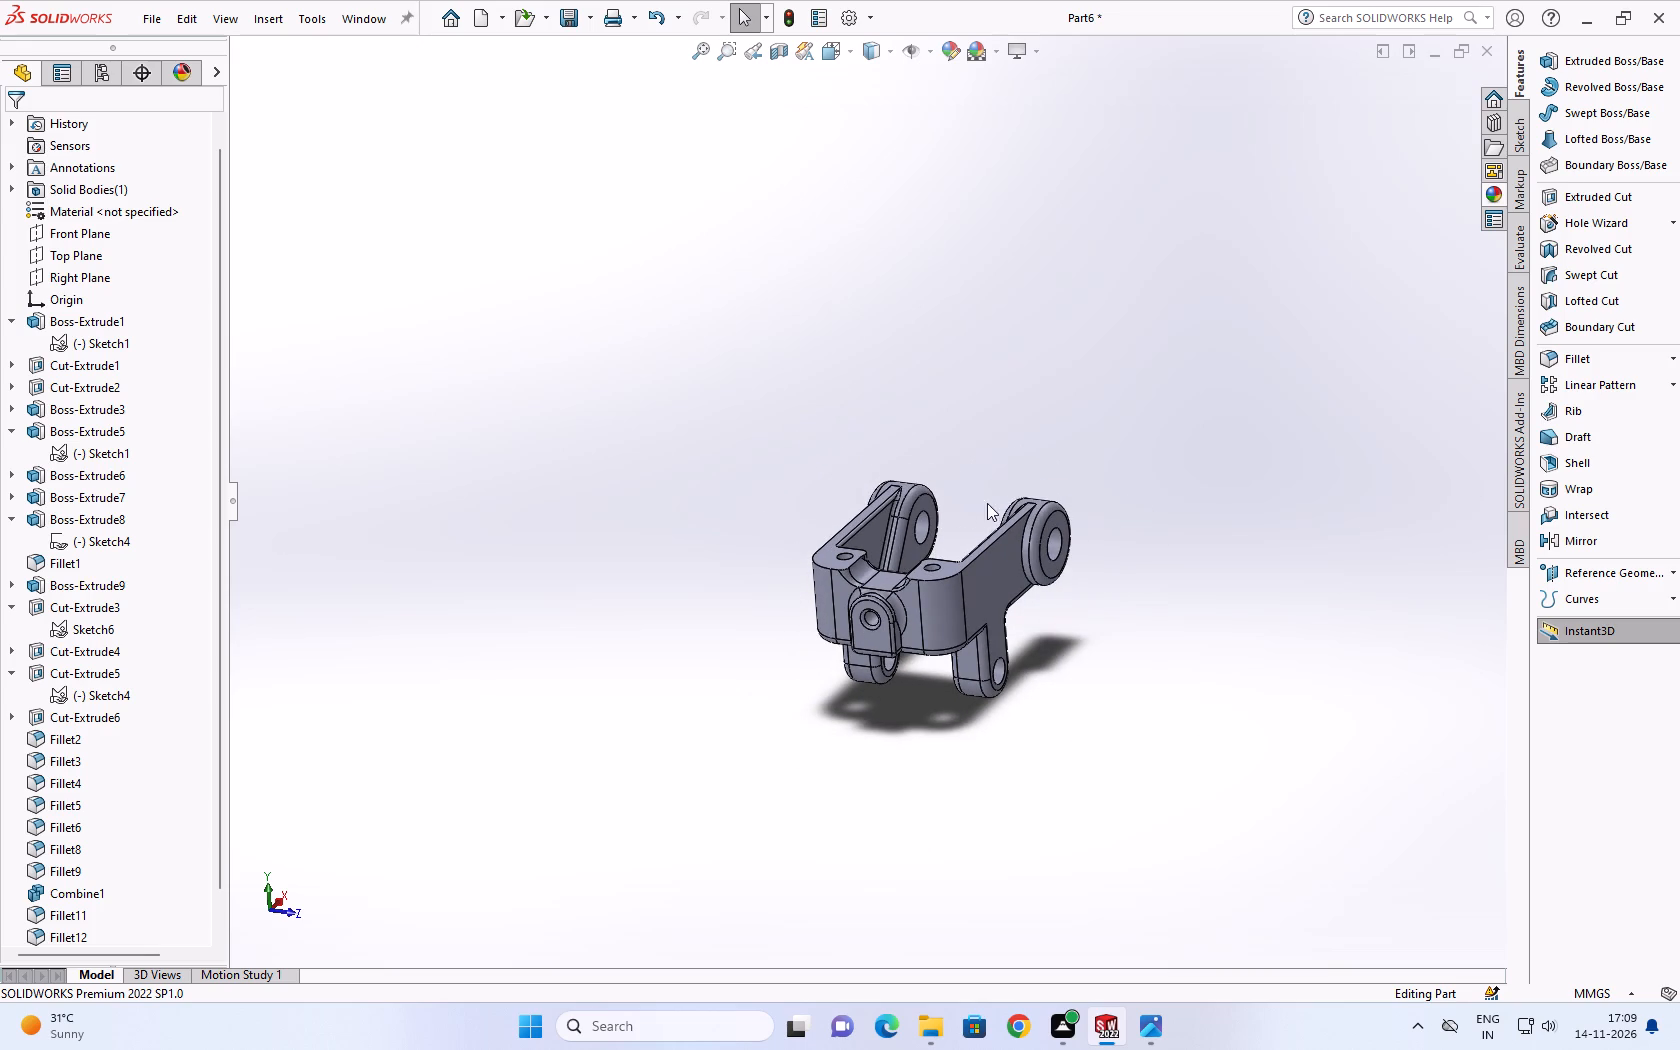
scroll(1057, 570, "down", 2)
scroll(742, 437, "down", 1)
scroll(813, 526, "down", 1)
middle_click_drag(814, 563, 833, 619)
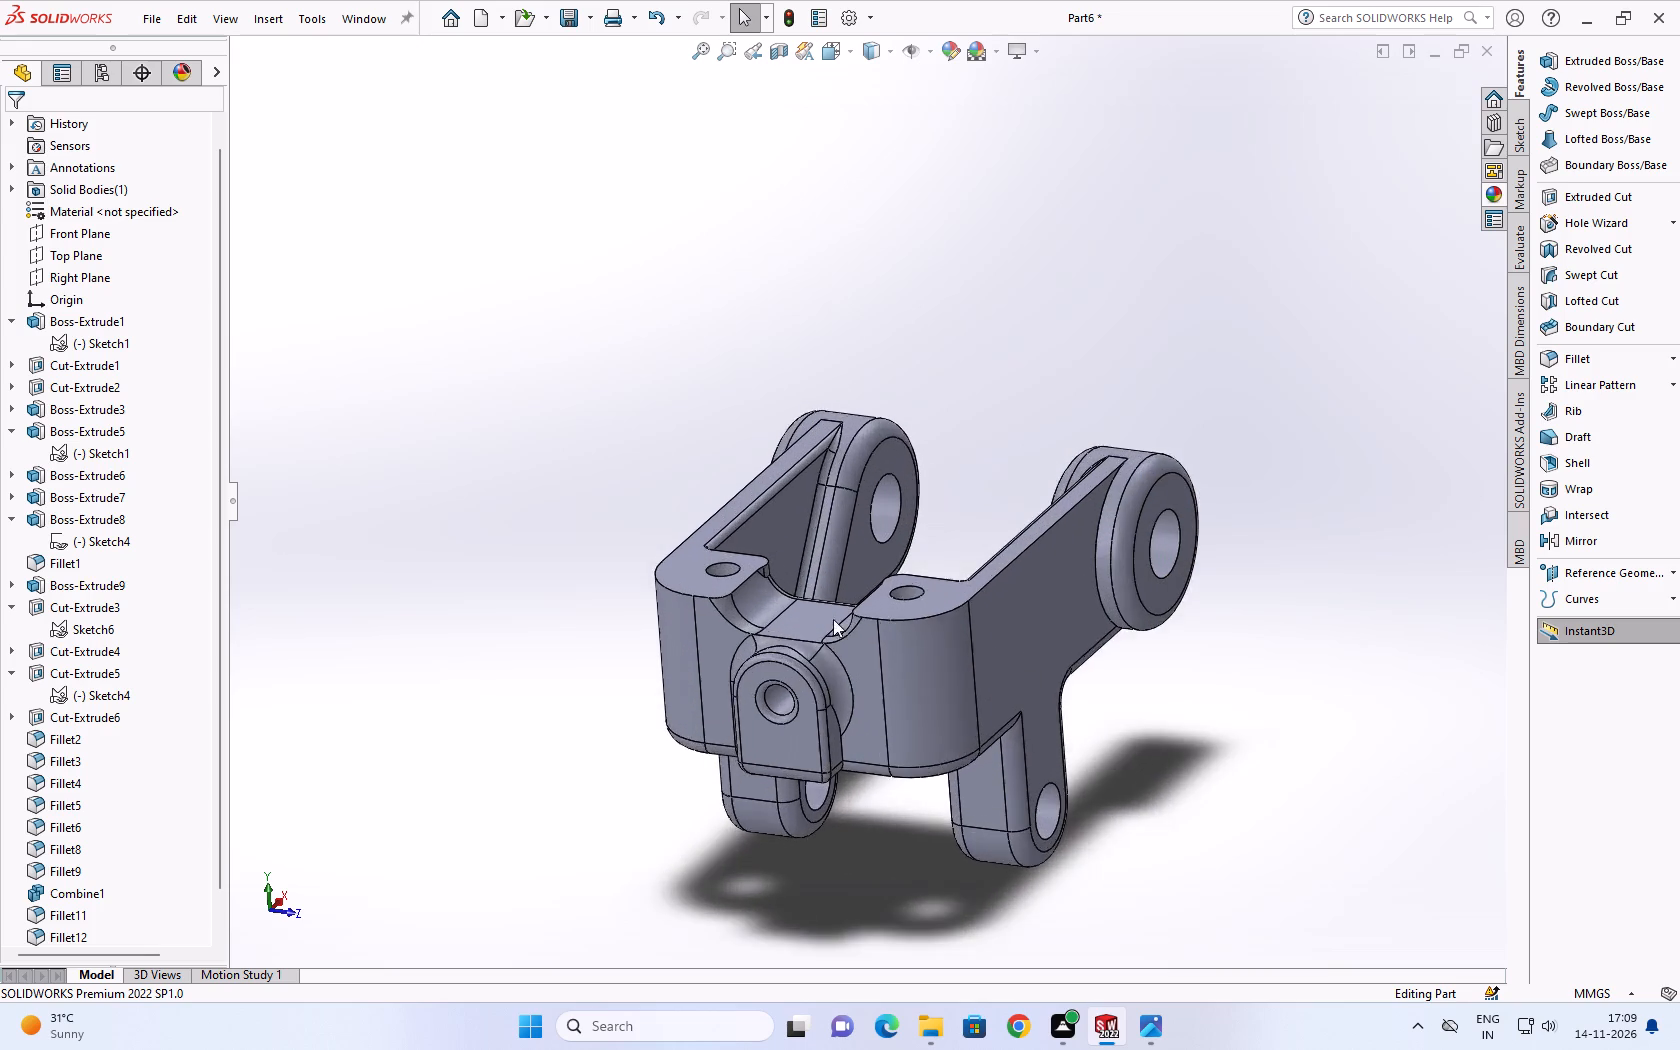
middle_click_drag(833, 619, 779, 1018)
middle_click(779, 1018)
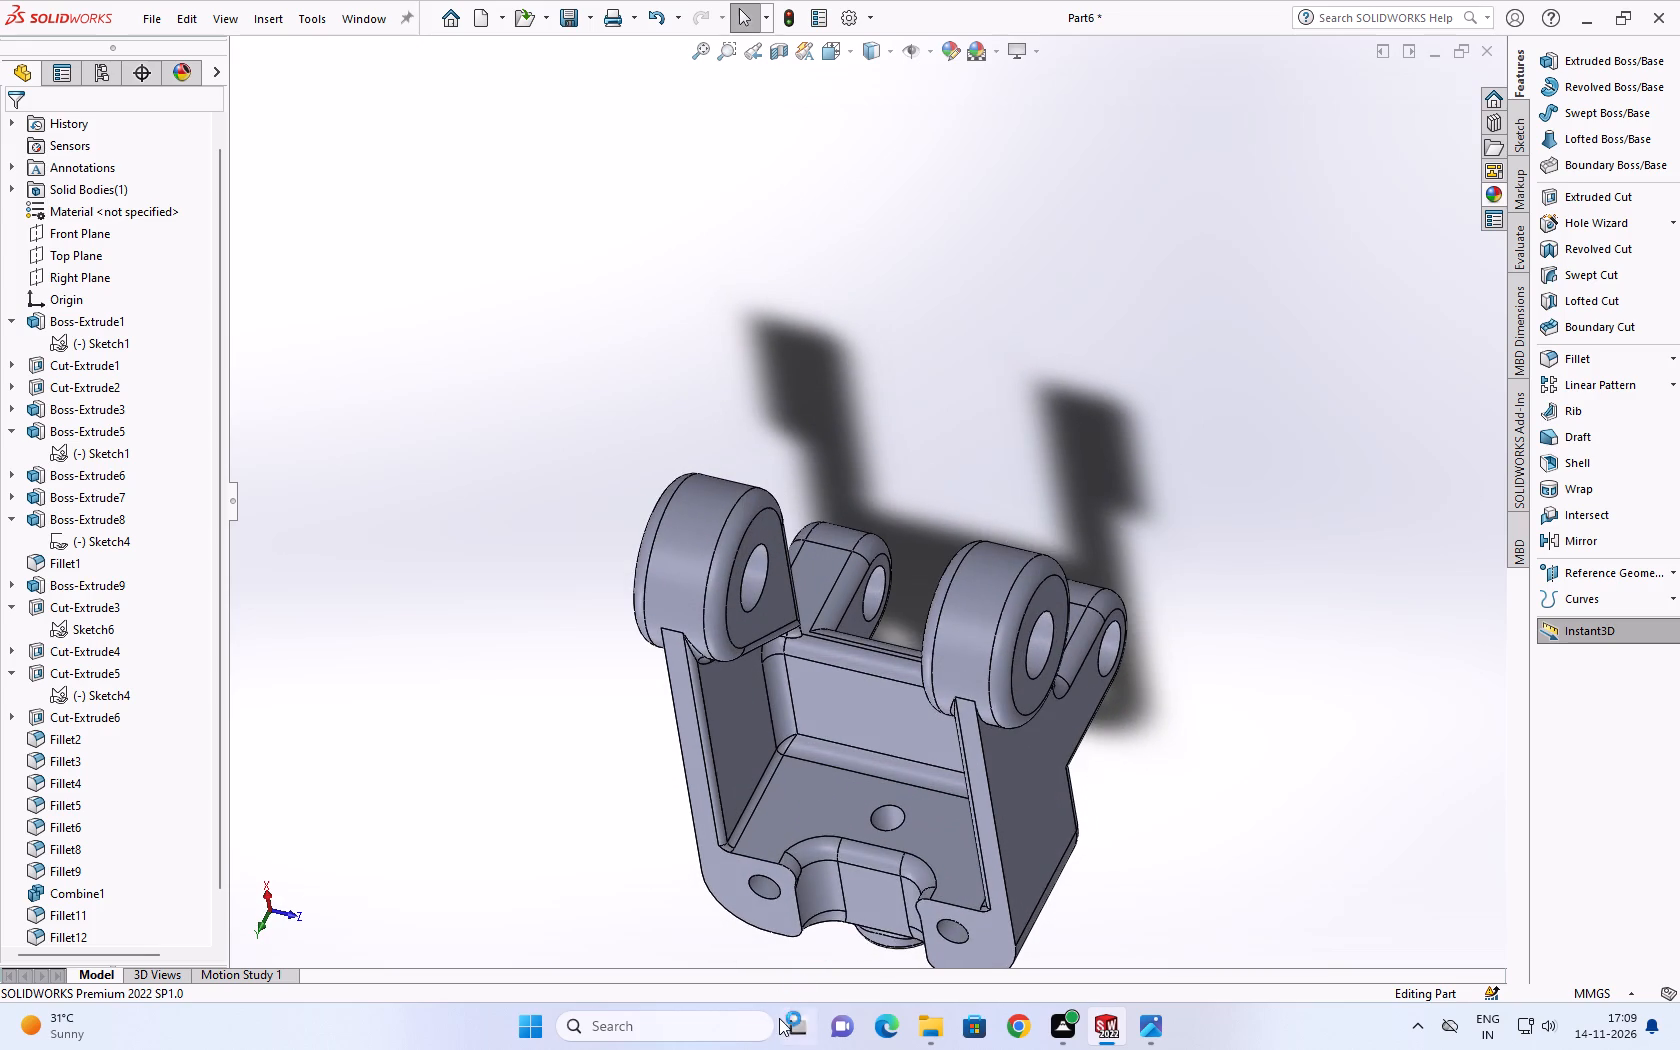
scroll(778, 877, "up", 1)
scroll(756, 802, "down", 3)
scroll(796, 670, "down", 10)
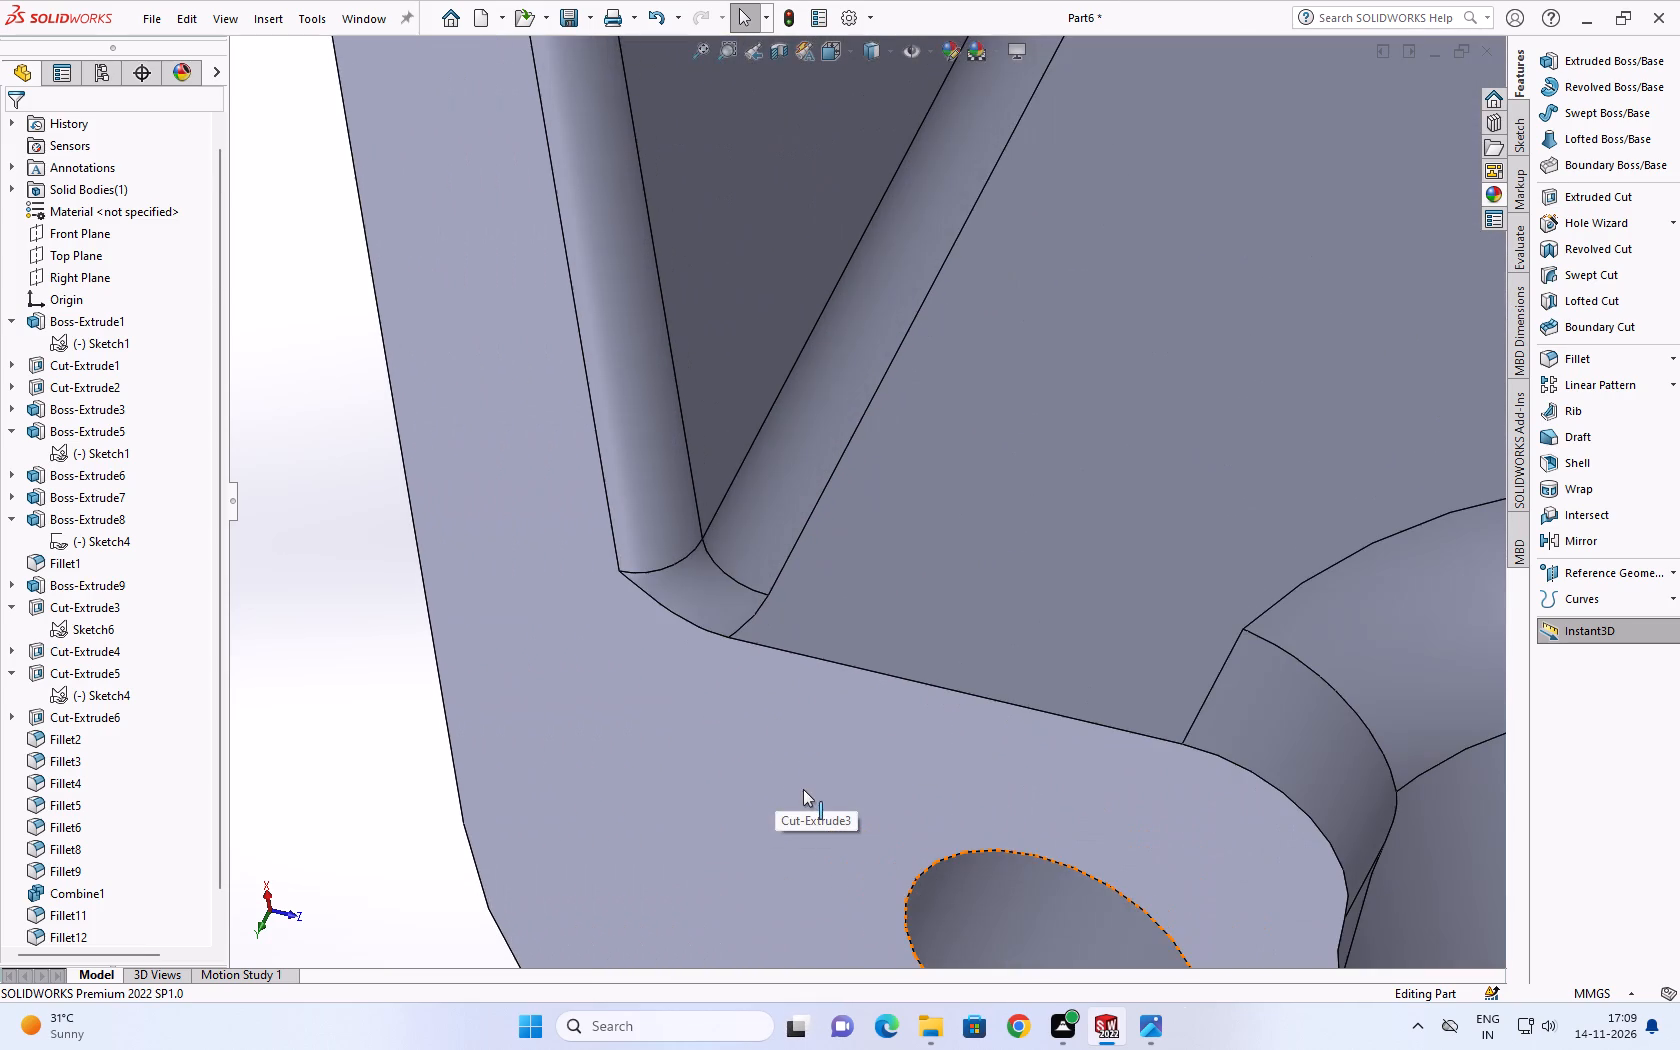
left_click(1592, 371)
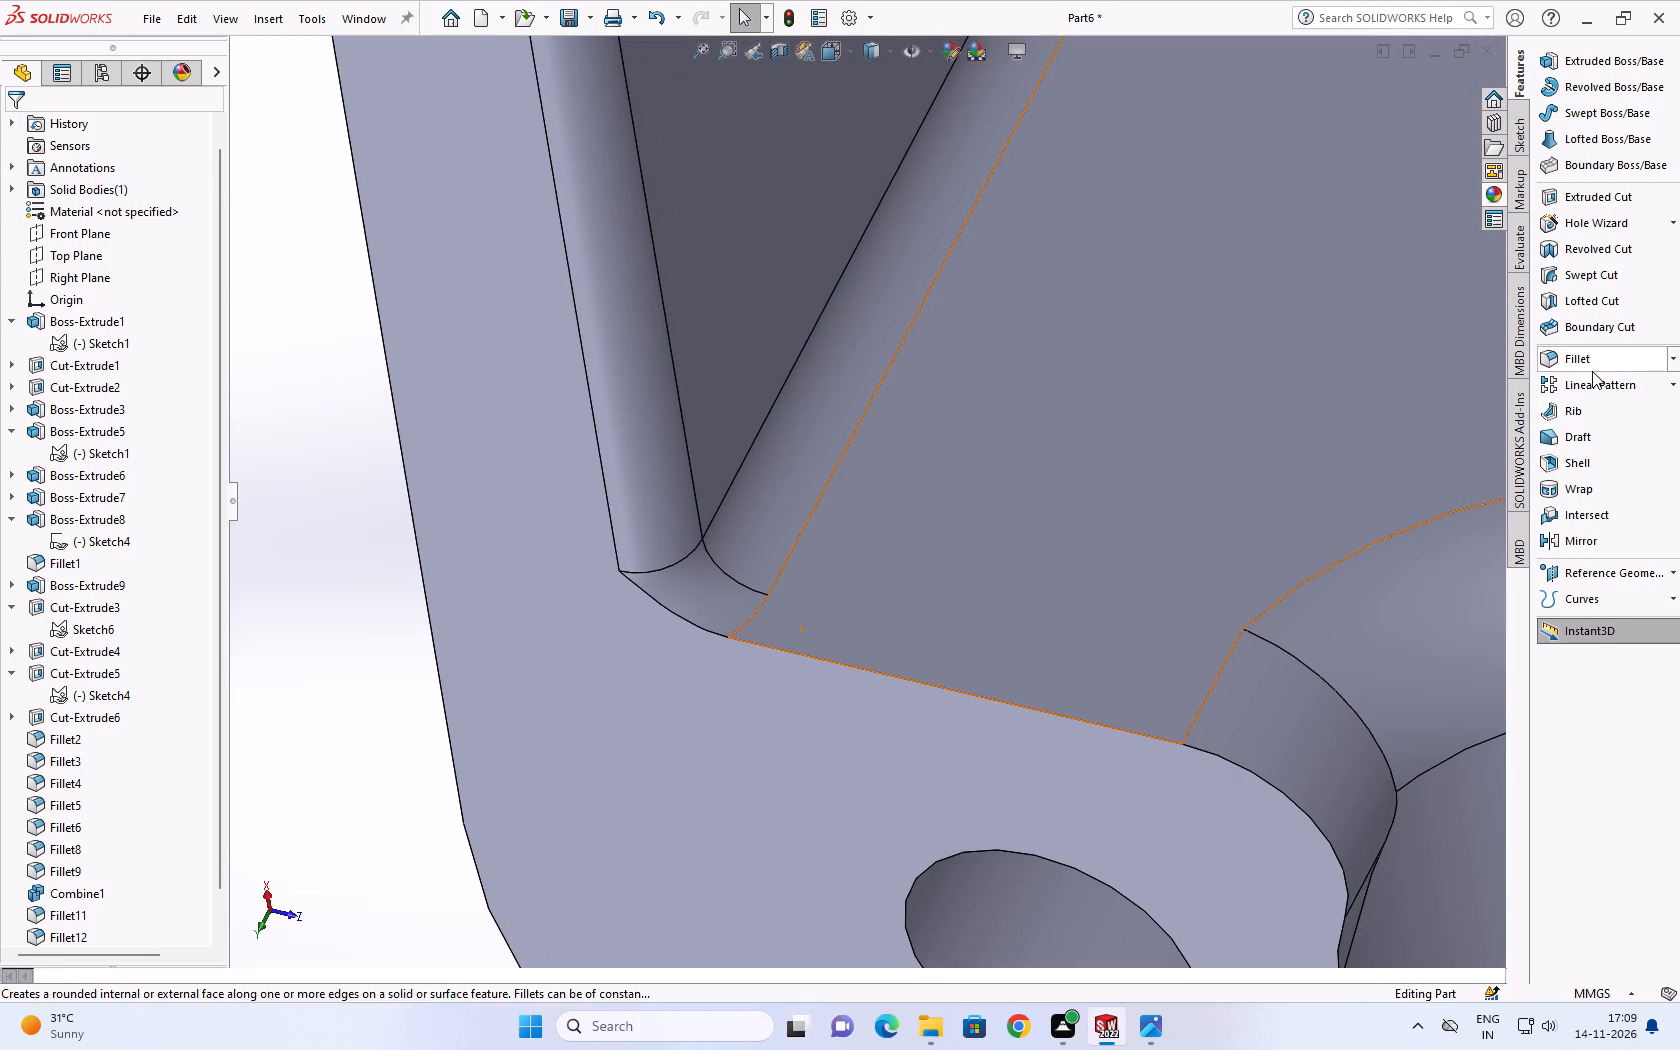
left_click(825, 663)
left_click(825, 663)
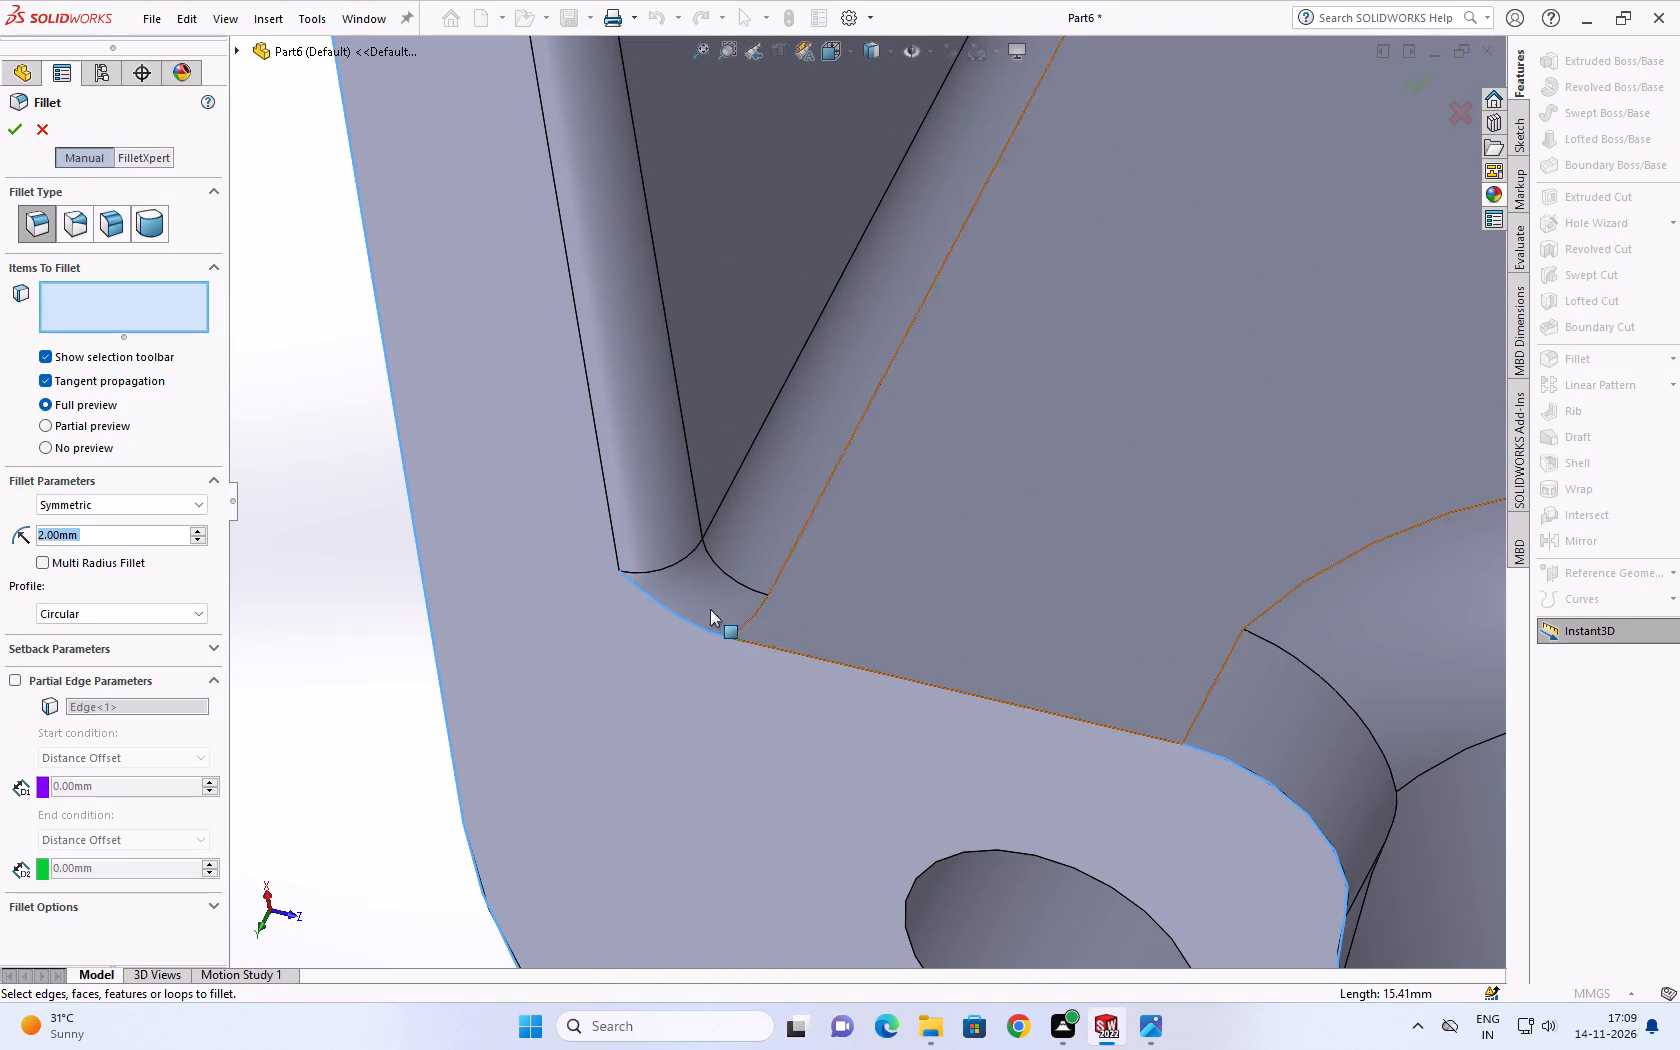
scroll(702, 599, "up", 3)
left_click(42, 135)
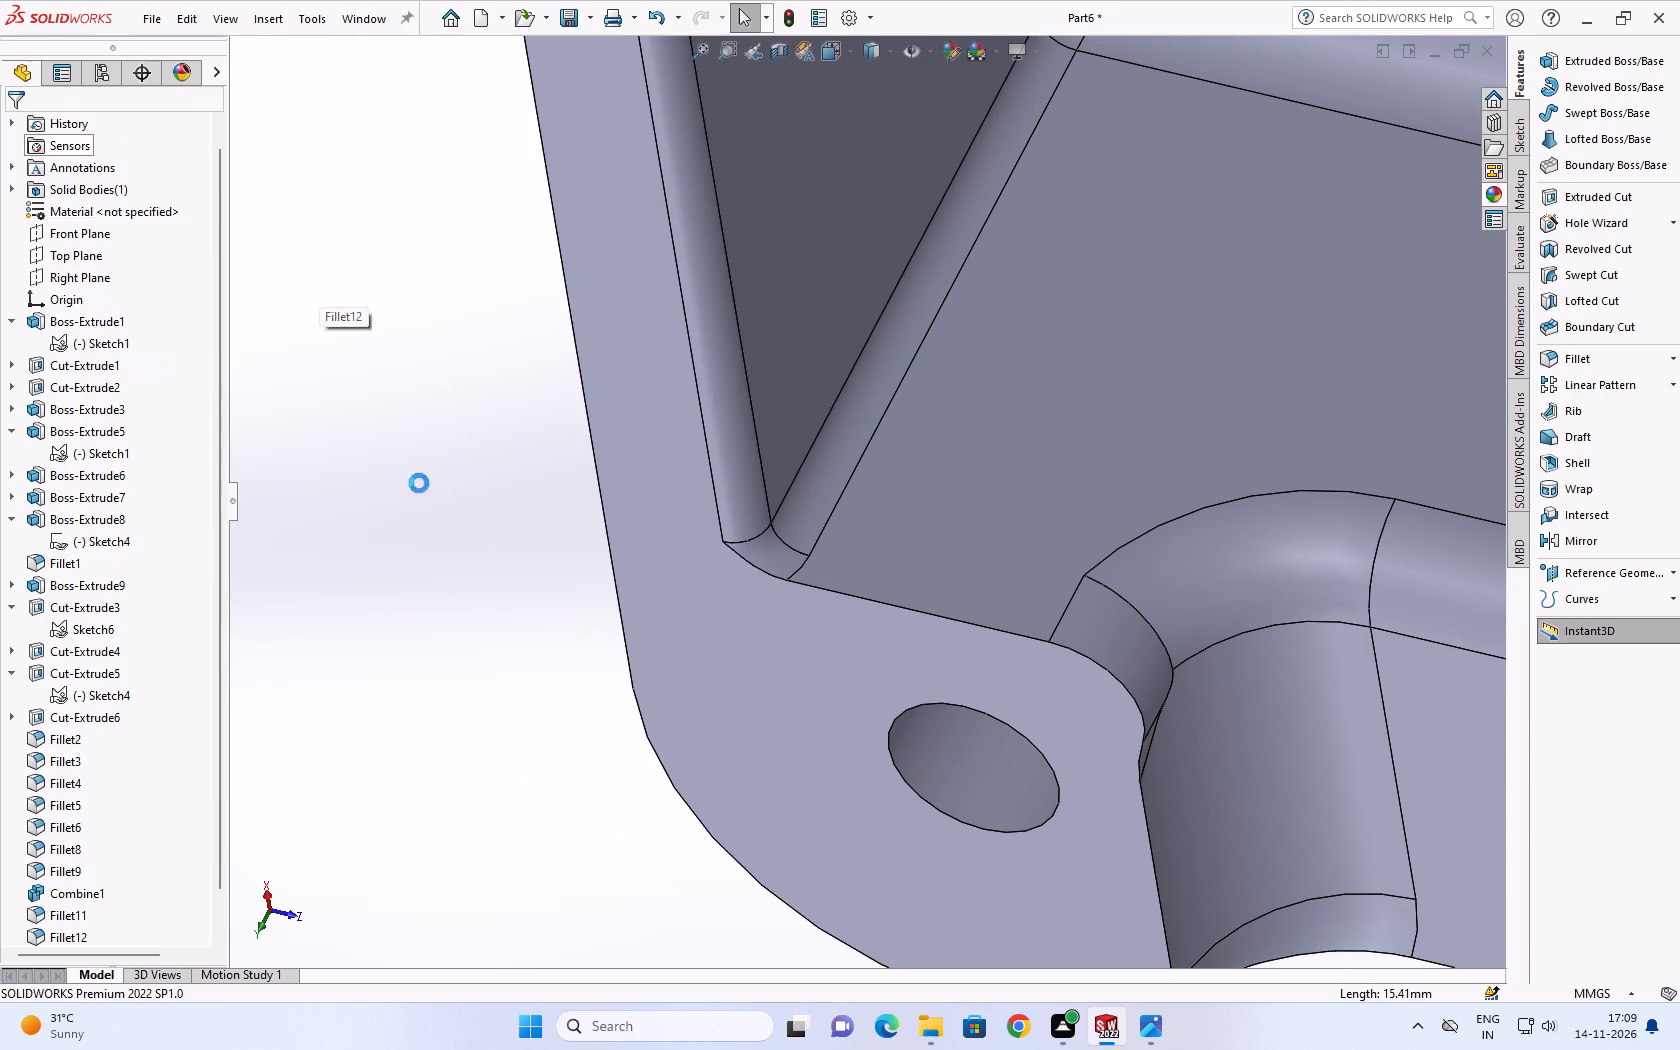
Examine the whole bracket from the top, outer arm side and underside, including the bosses and lower lugs.
scroll(439, 469, "up", 2)
scroll(616, 435, "down", 3)
scroll(586, 418, "up", 4)
scroll(674, 403, "up", 8)
scroll(678, 385, "down", 2)
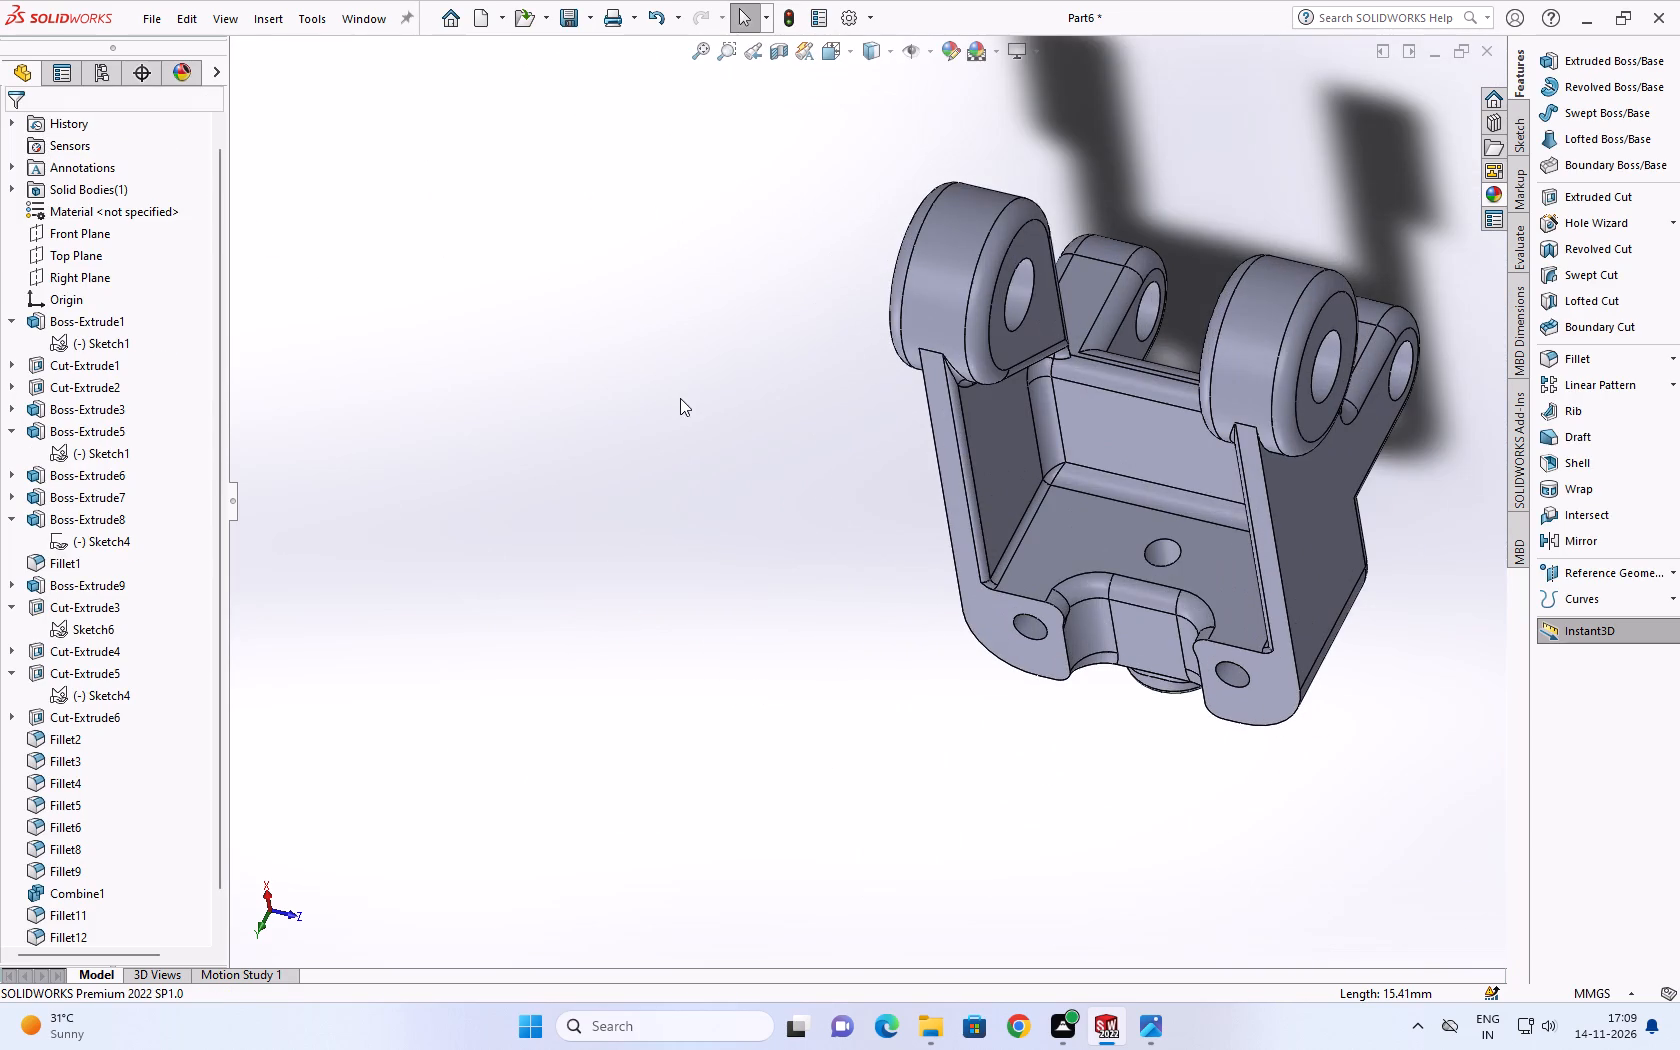
scroll(1175, 415, "up", 1)
middle_click_drag(1175, 415, 863, 708)
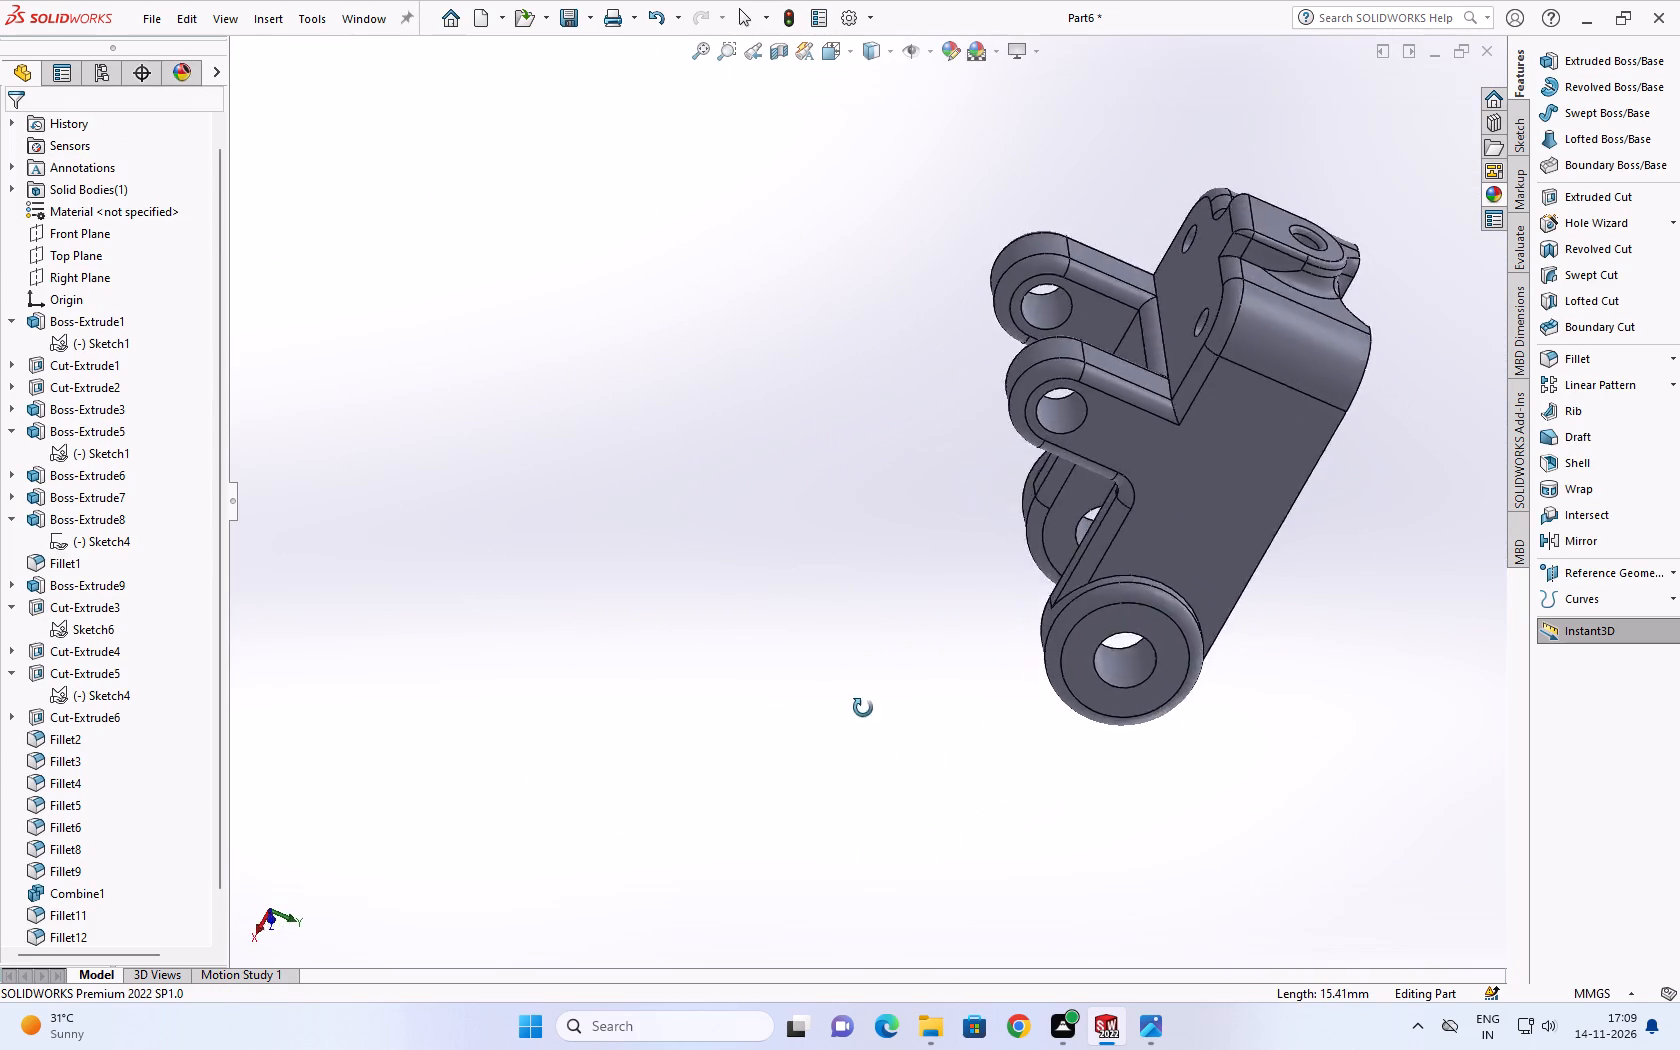
middle_click_drag(863, 708, 872, 232)
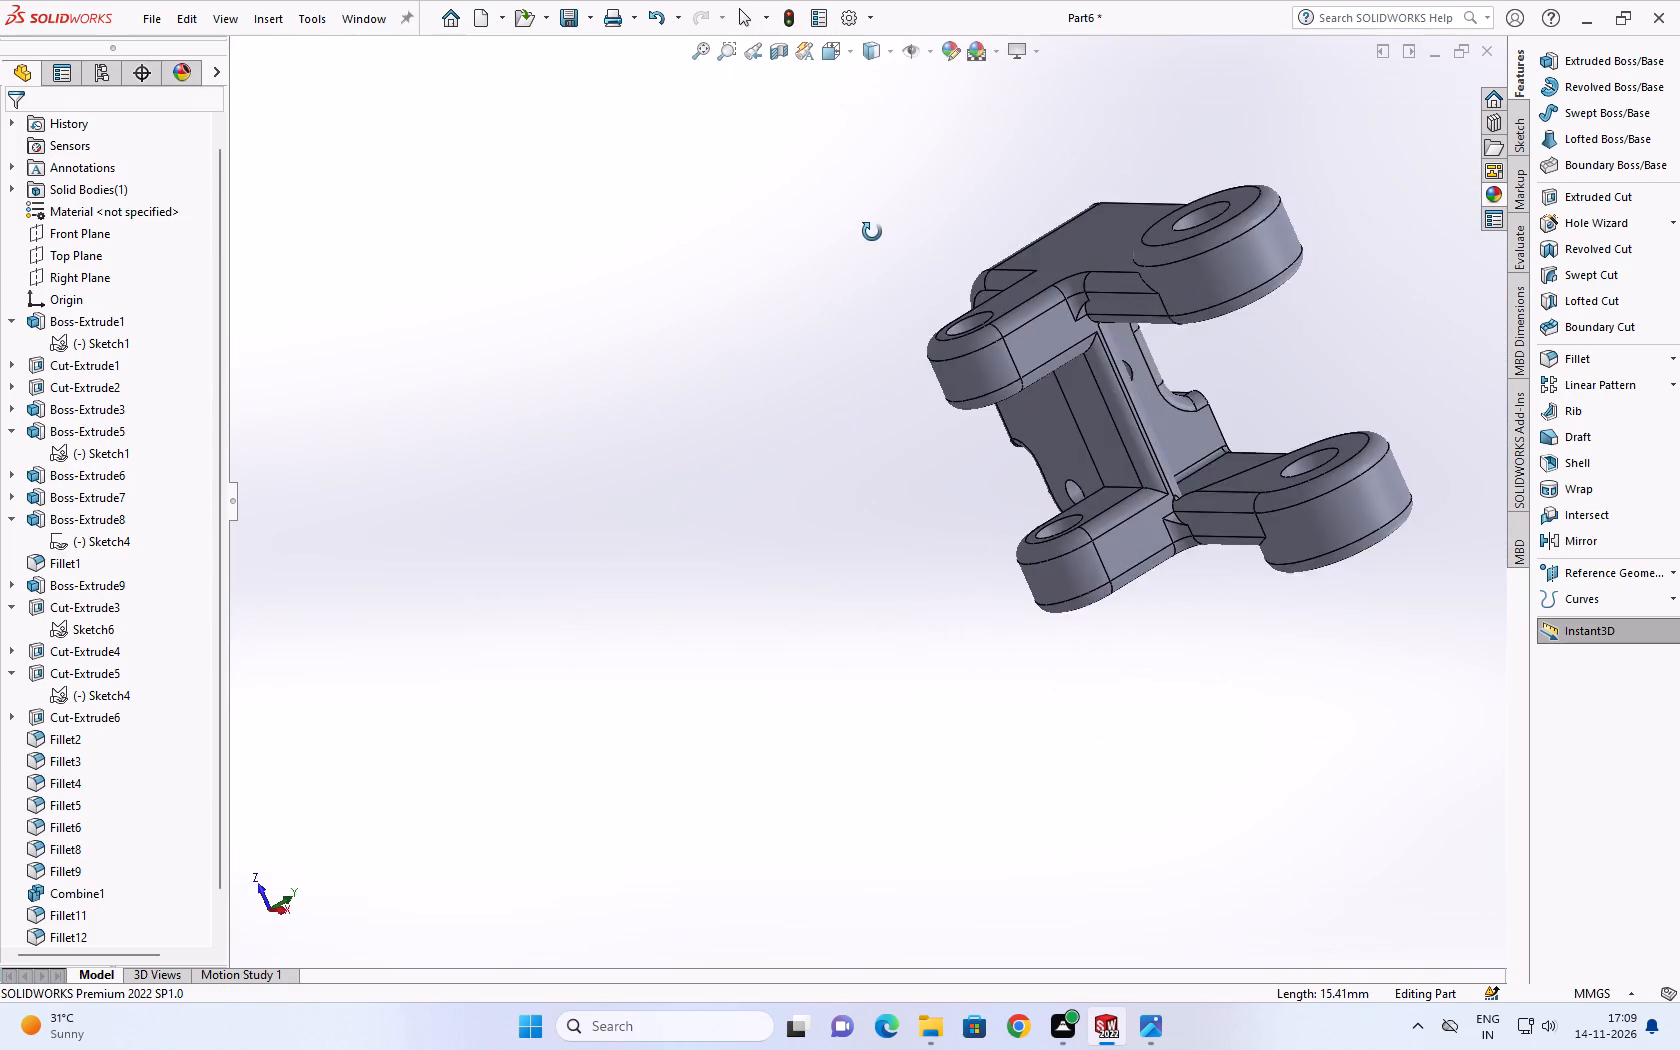
middle_click_drag(872, 232, 1431, 147)
scroll(1324, 192, "up", 3)
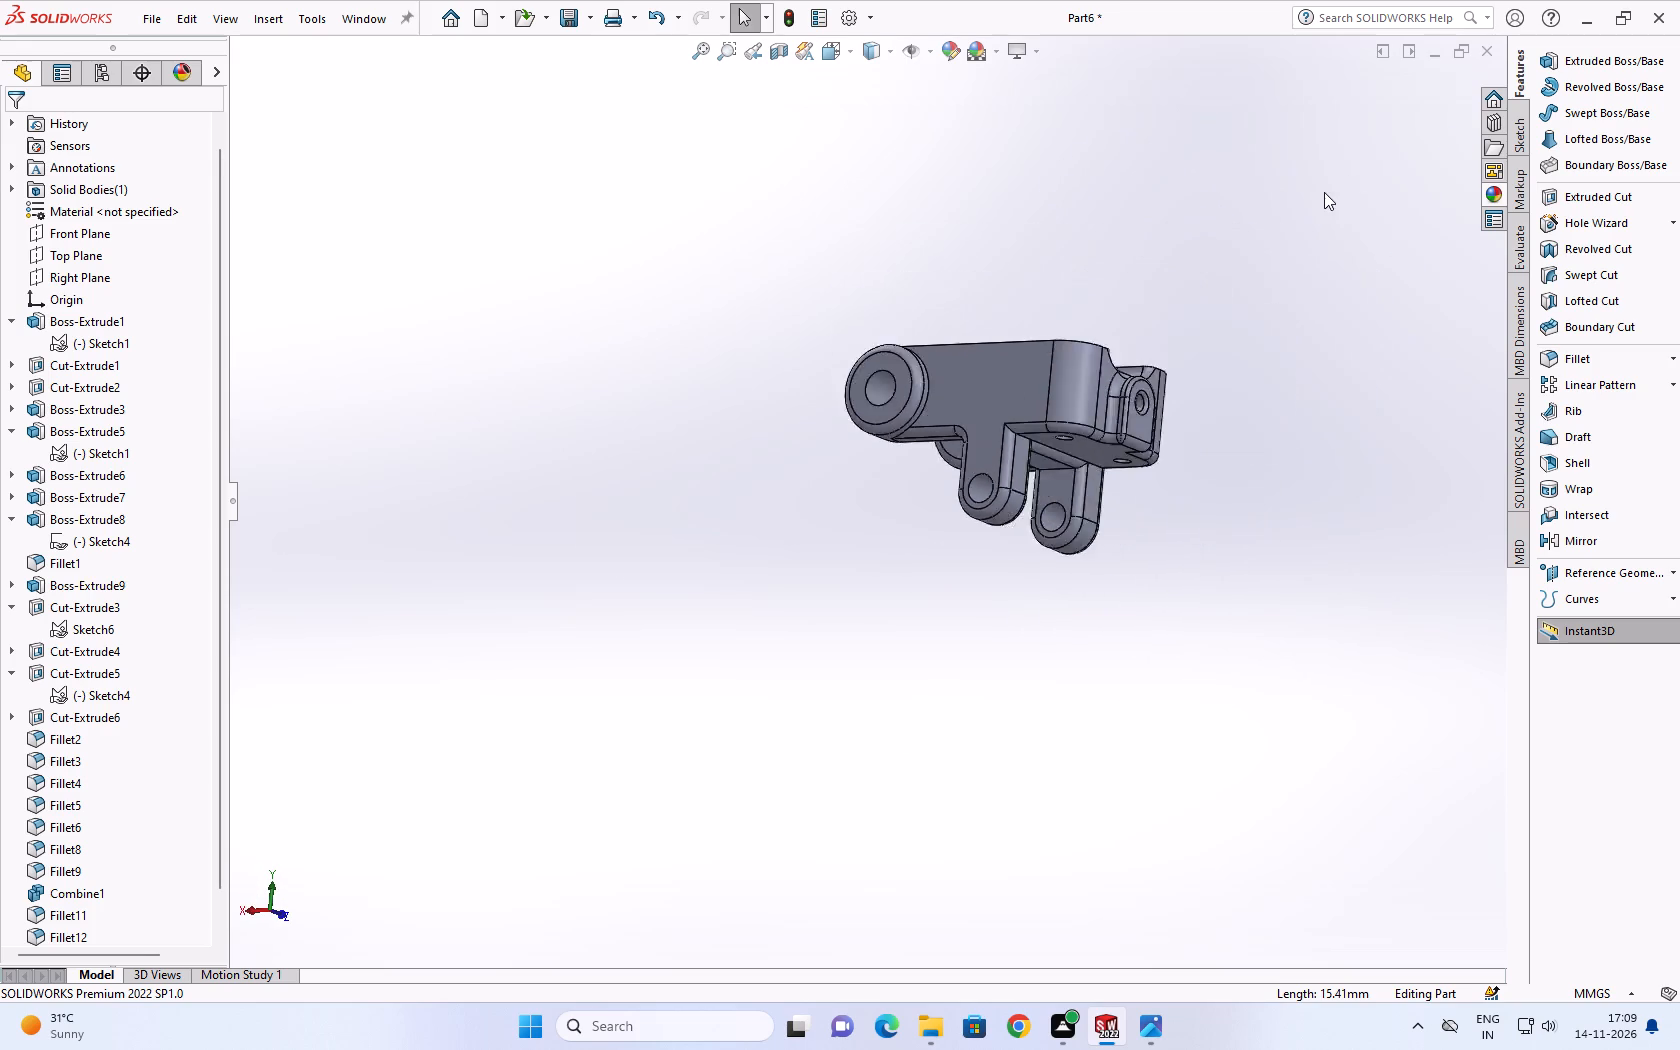
scroll(1324, 192, "down", 4)
scroll(817, 589, "up", 4)
scroll(796, 614, "down", 2)
Reopen the Fillet5 feature at the front lug's base for editing and clear all four edges from its selection.
middle_click_drag(809, 575, 483, 789)
scroll(809, 575, "down", 1)
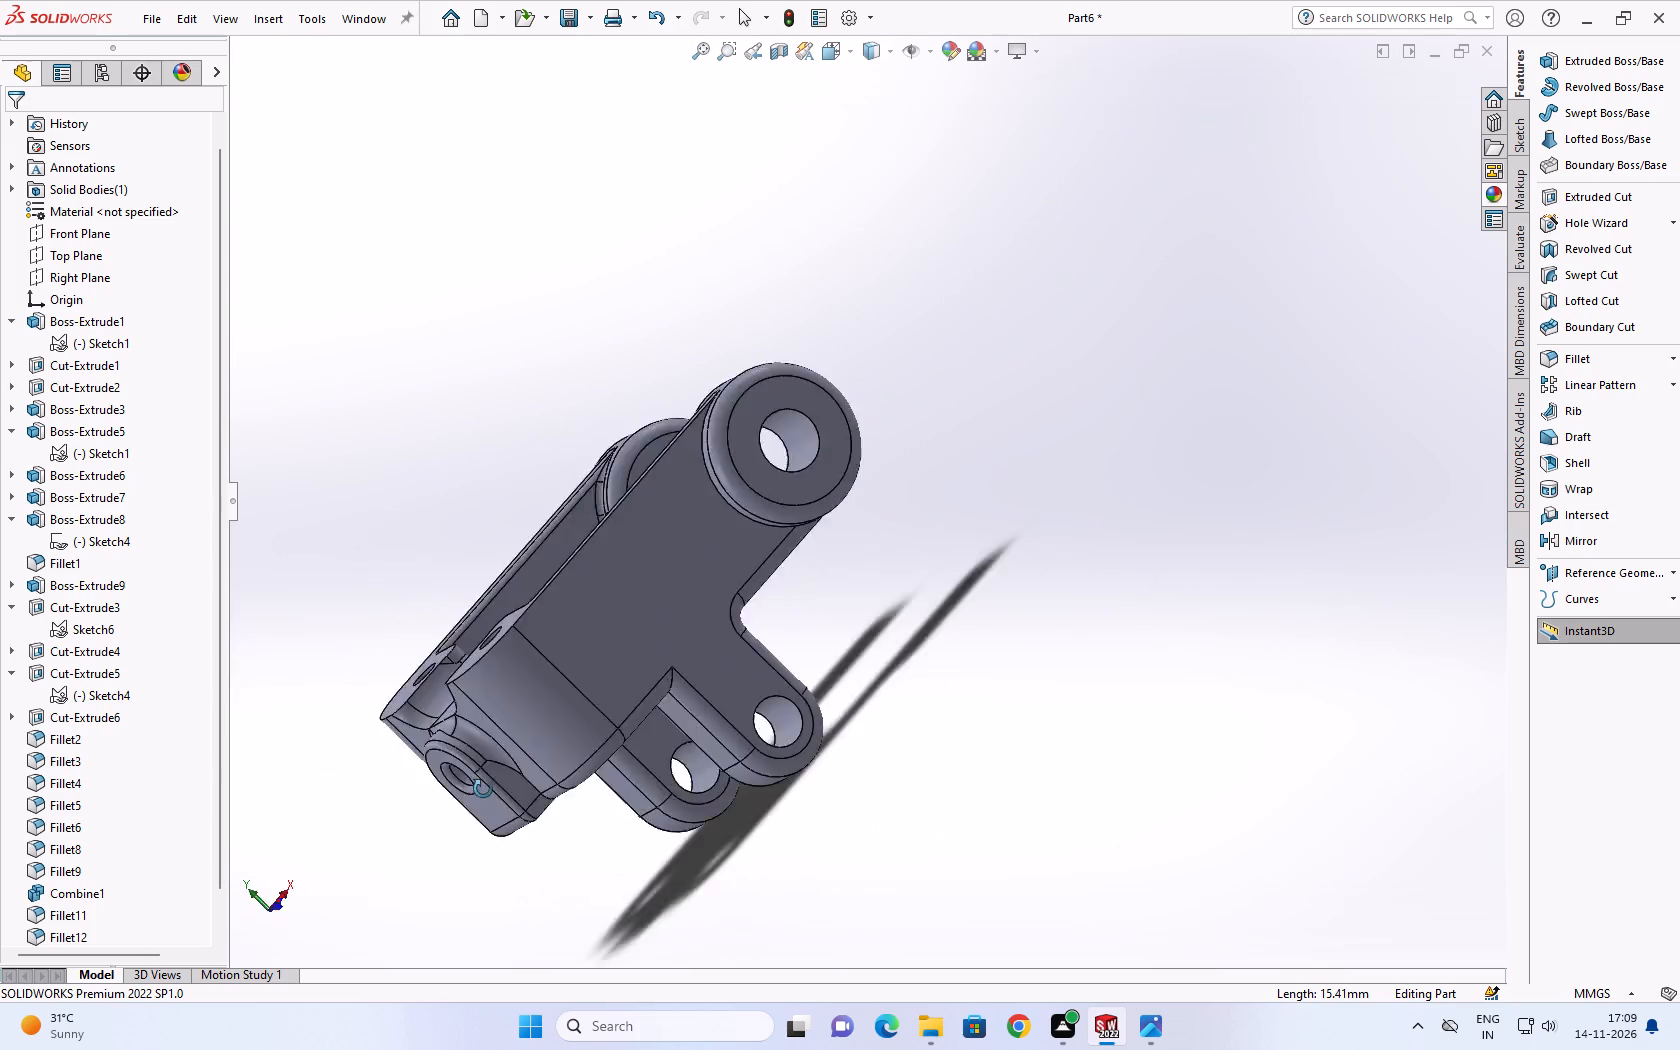
middle_click_drag(483, 789, 570, 974)
scroll(582, 782, "down", 5)
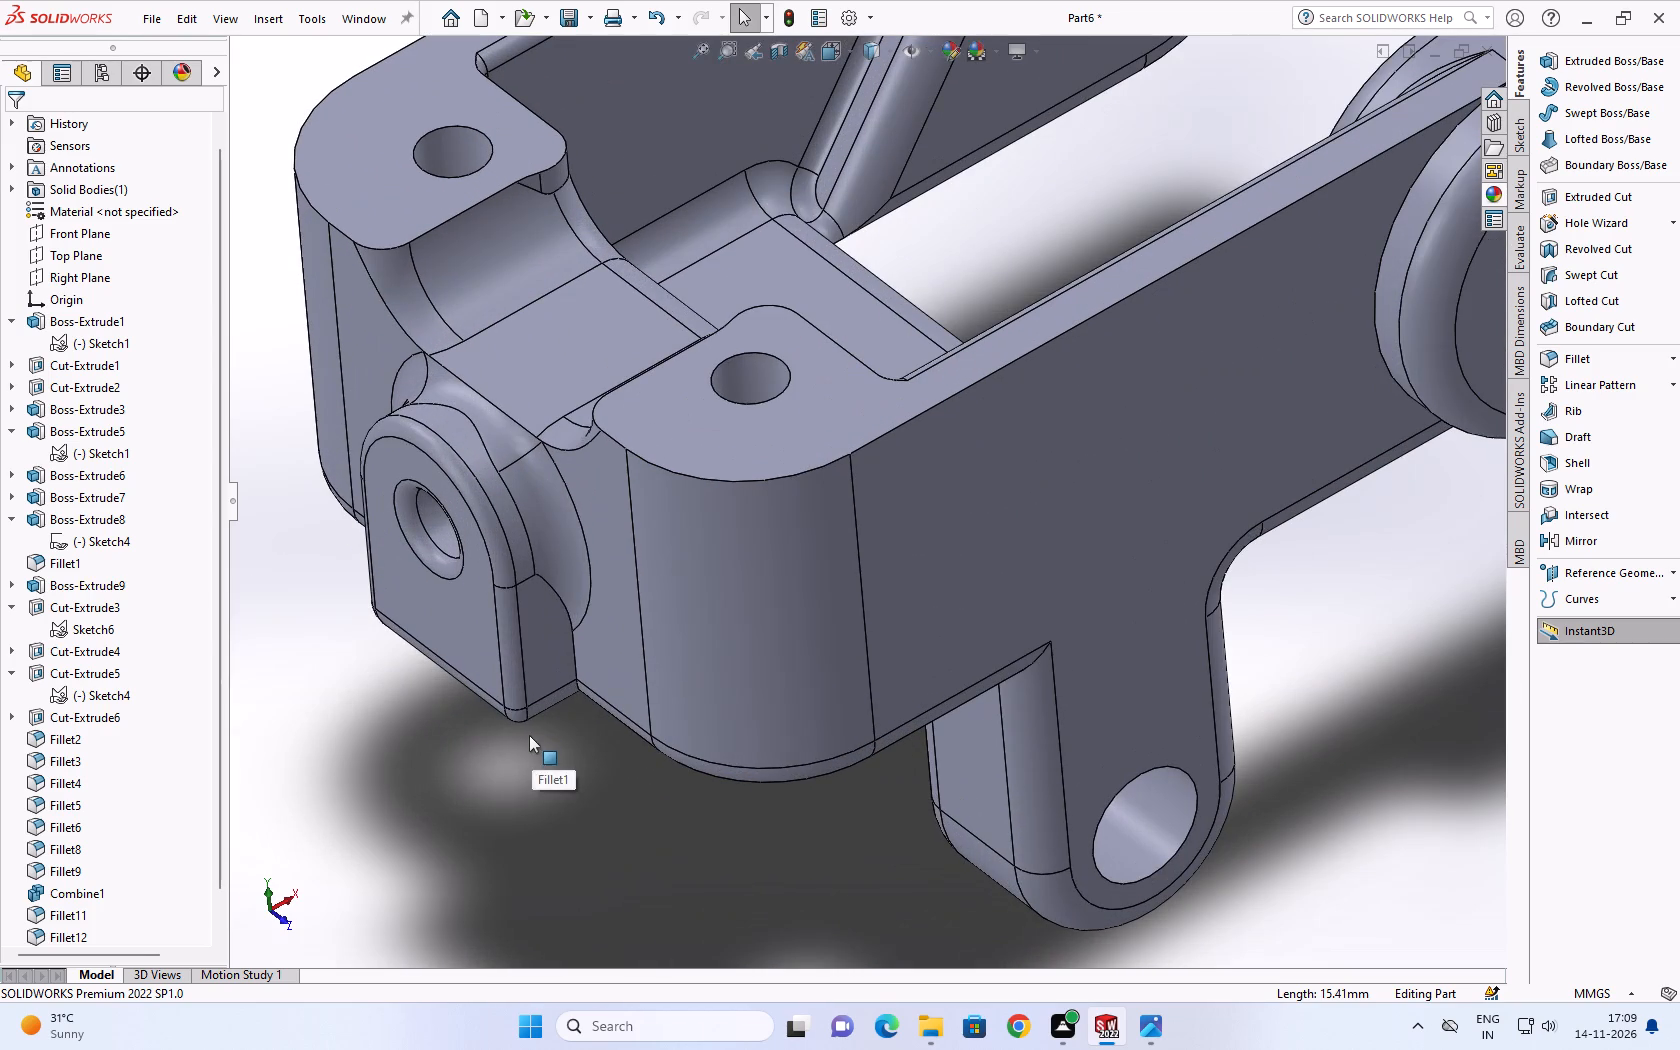
left_click(543, 522)
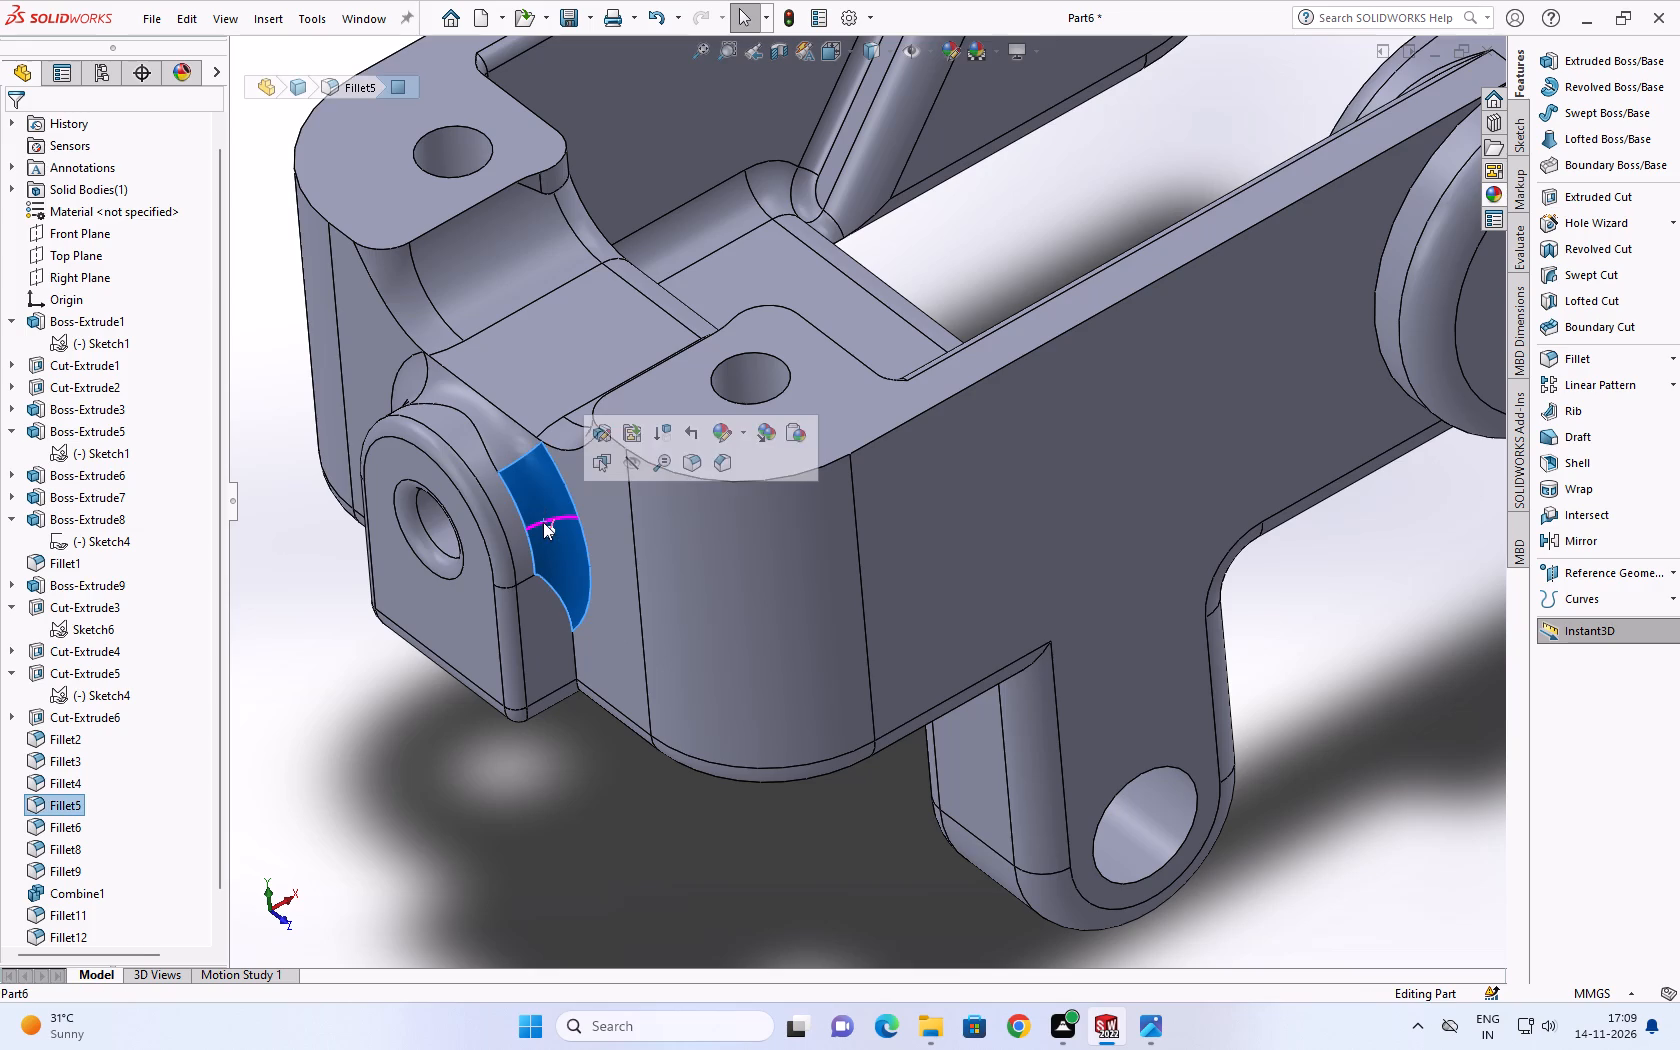
left_click(29, 801)
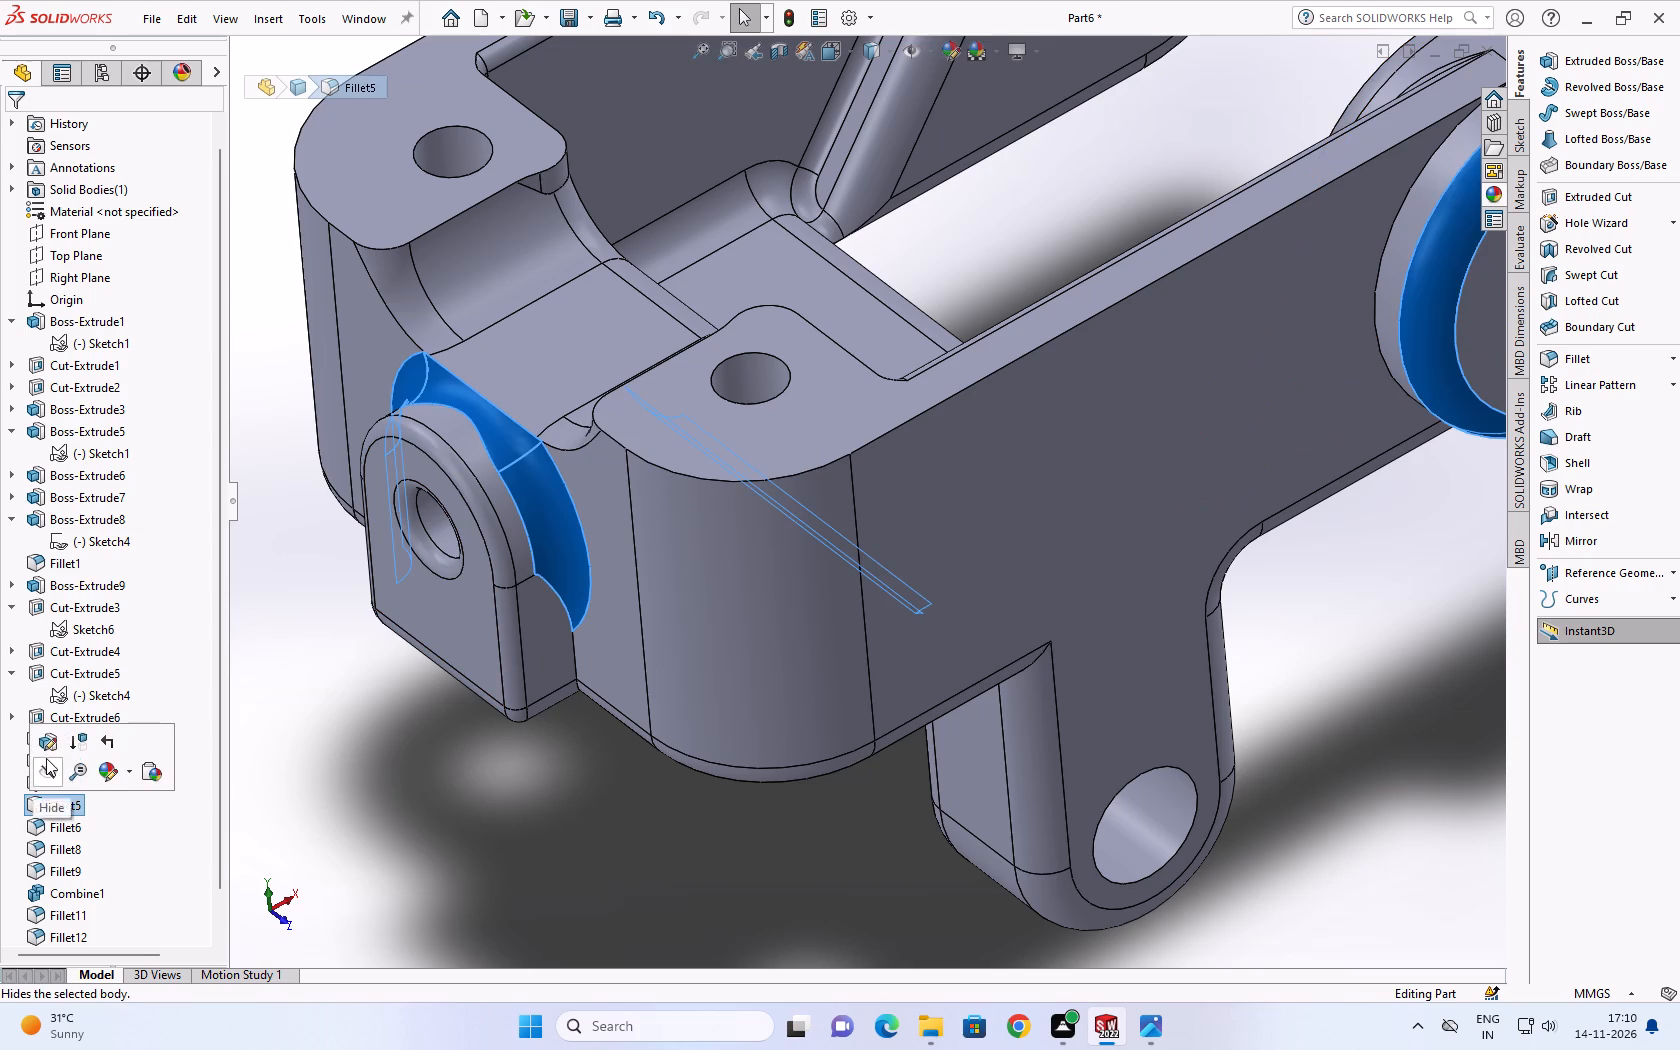
left_click(44, 741)
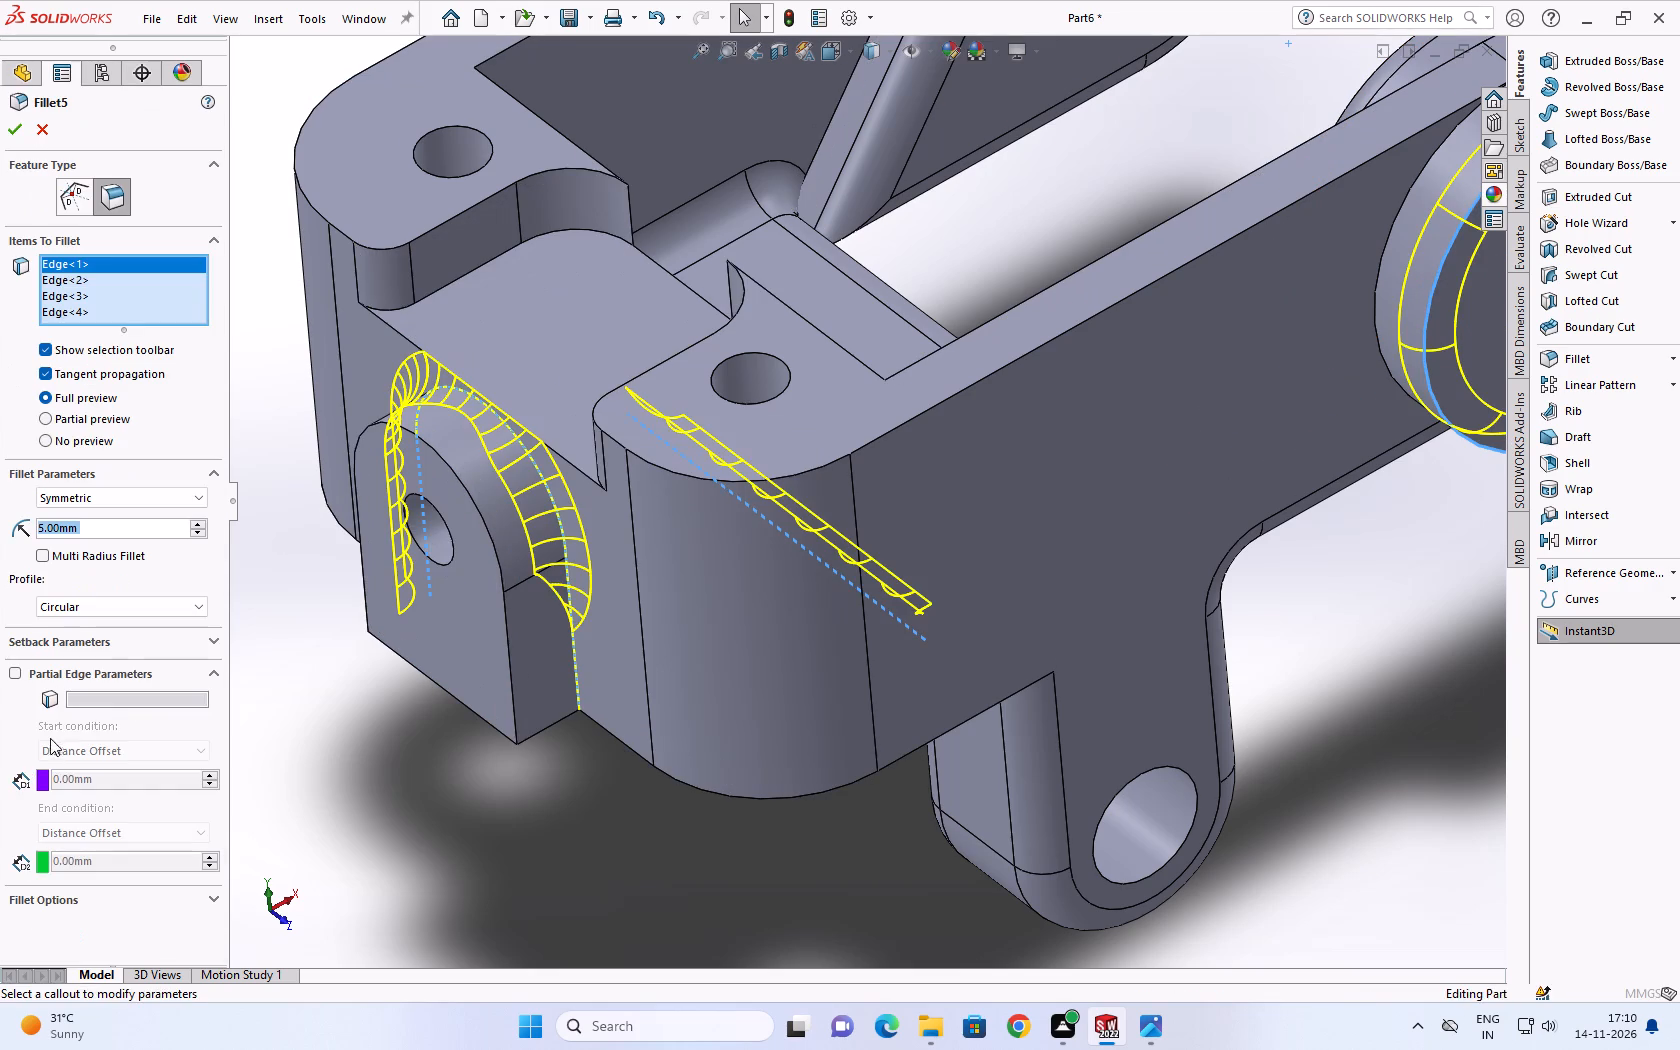
left_click(558, 533)
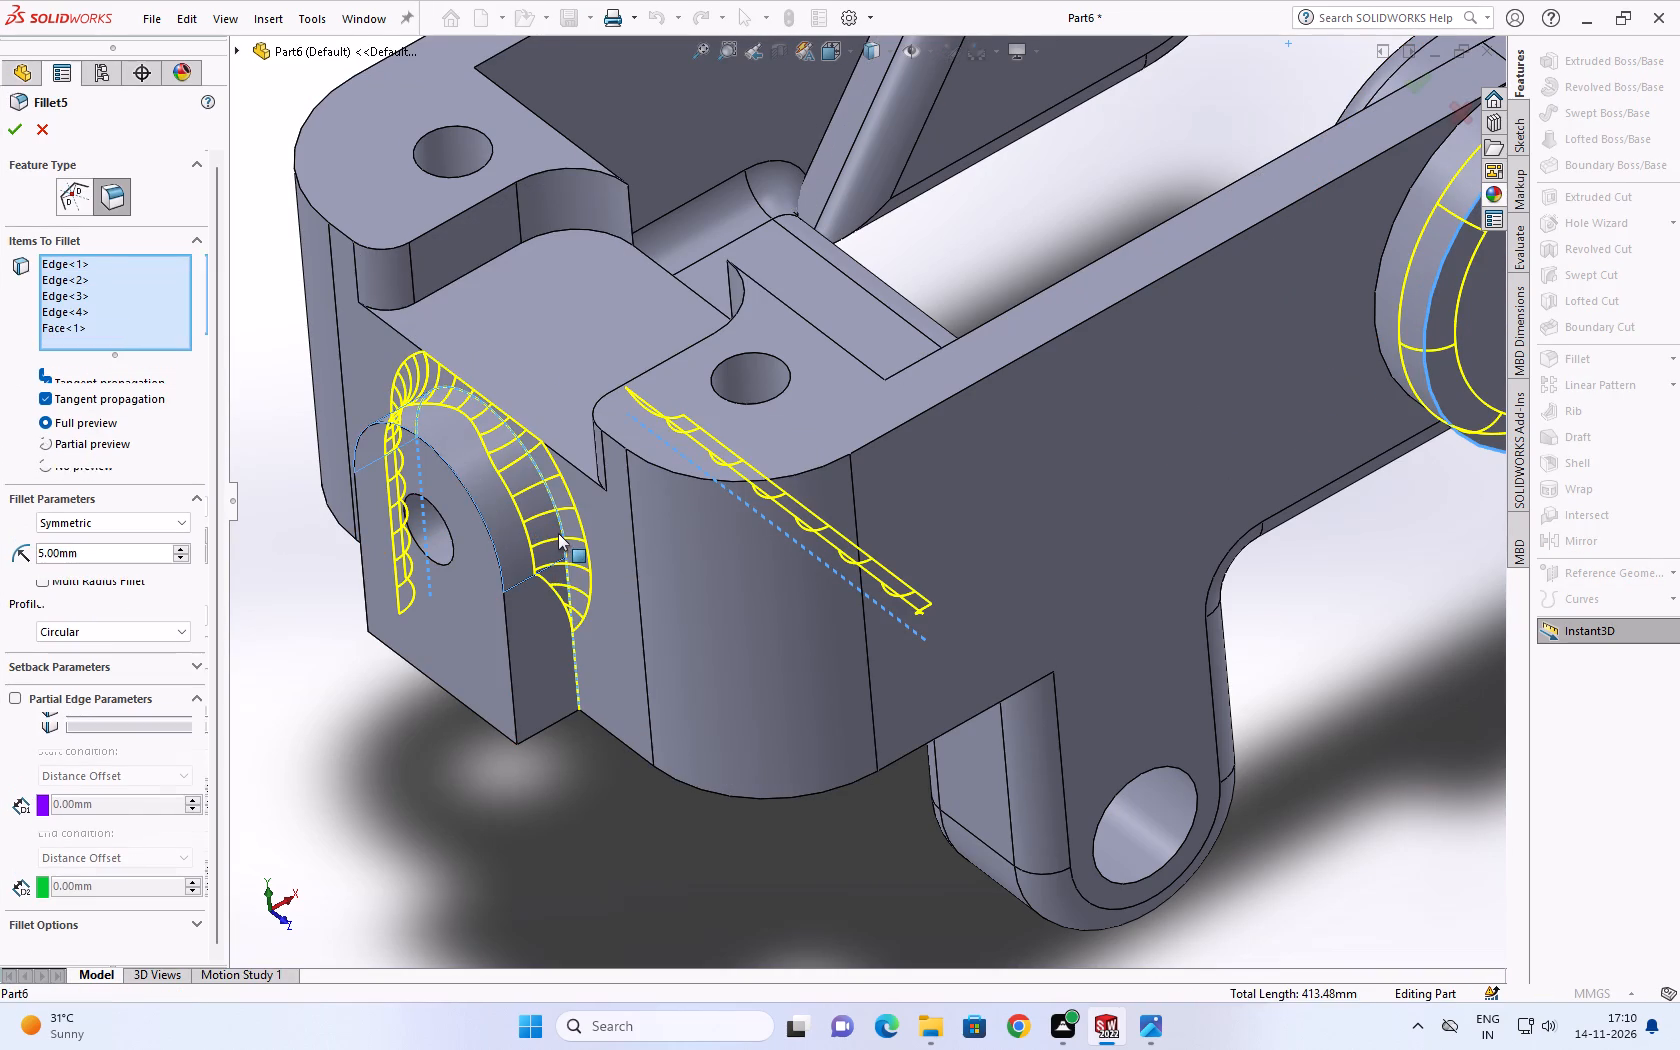
left_click(558, 533)
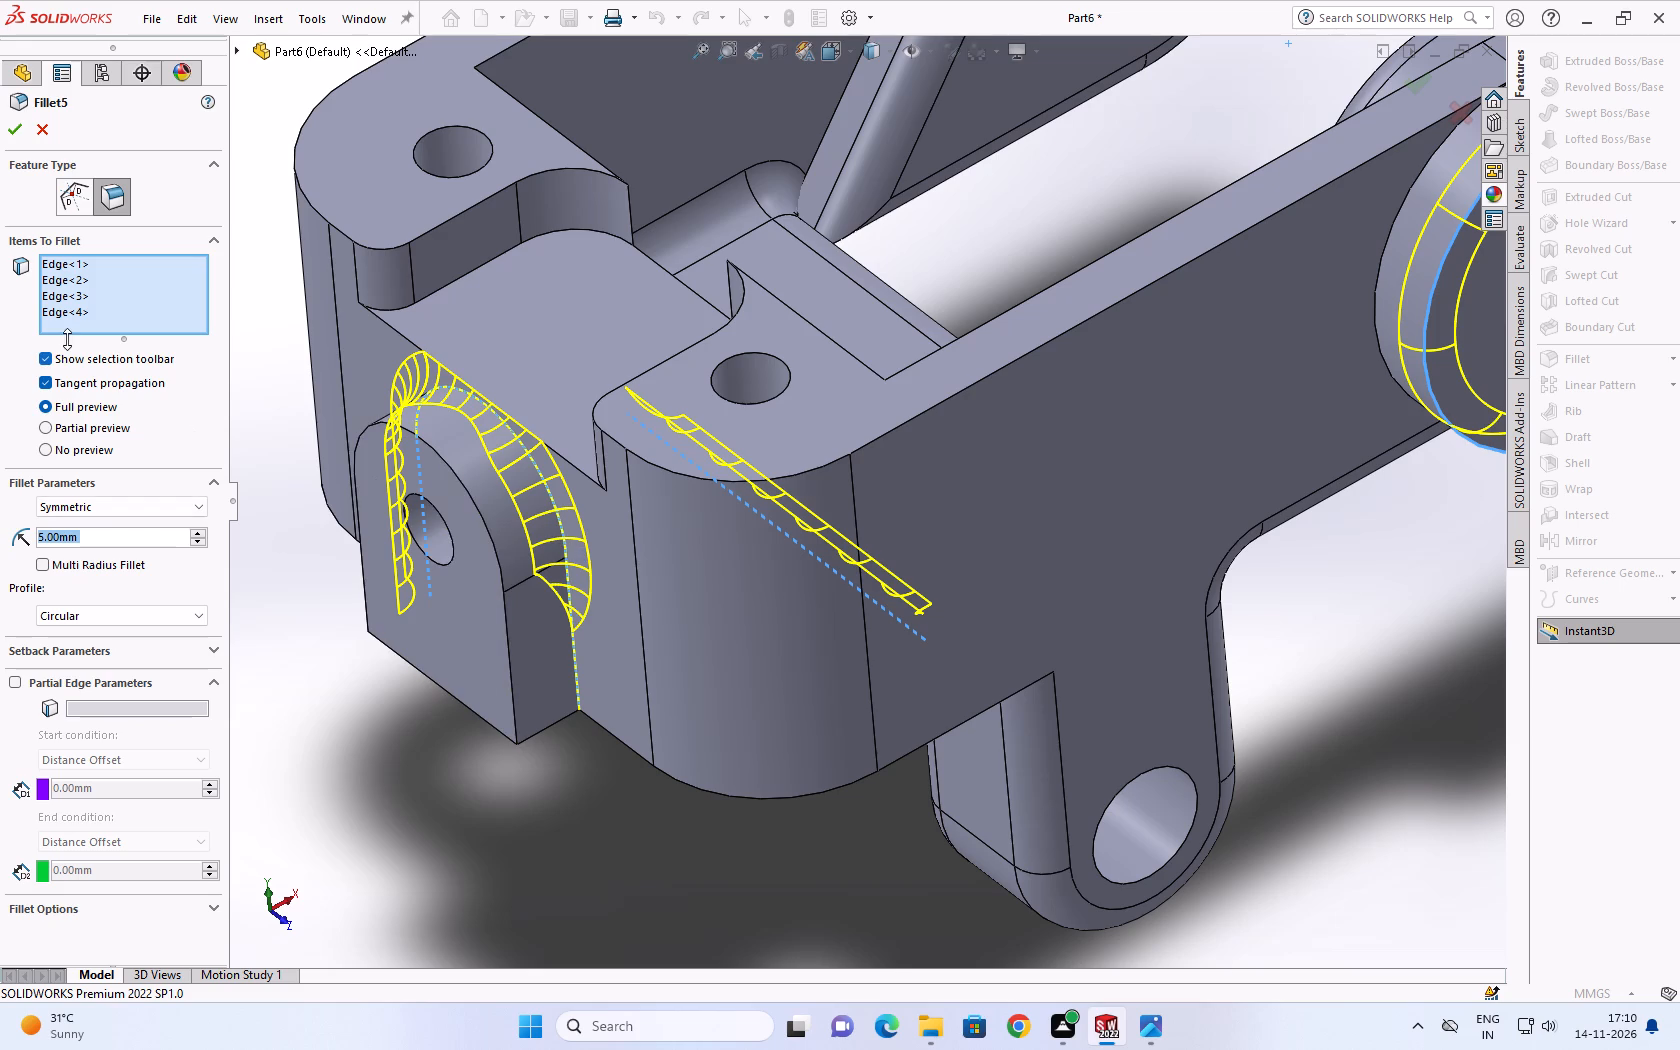
left_click(79, 315)
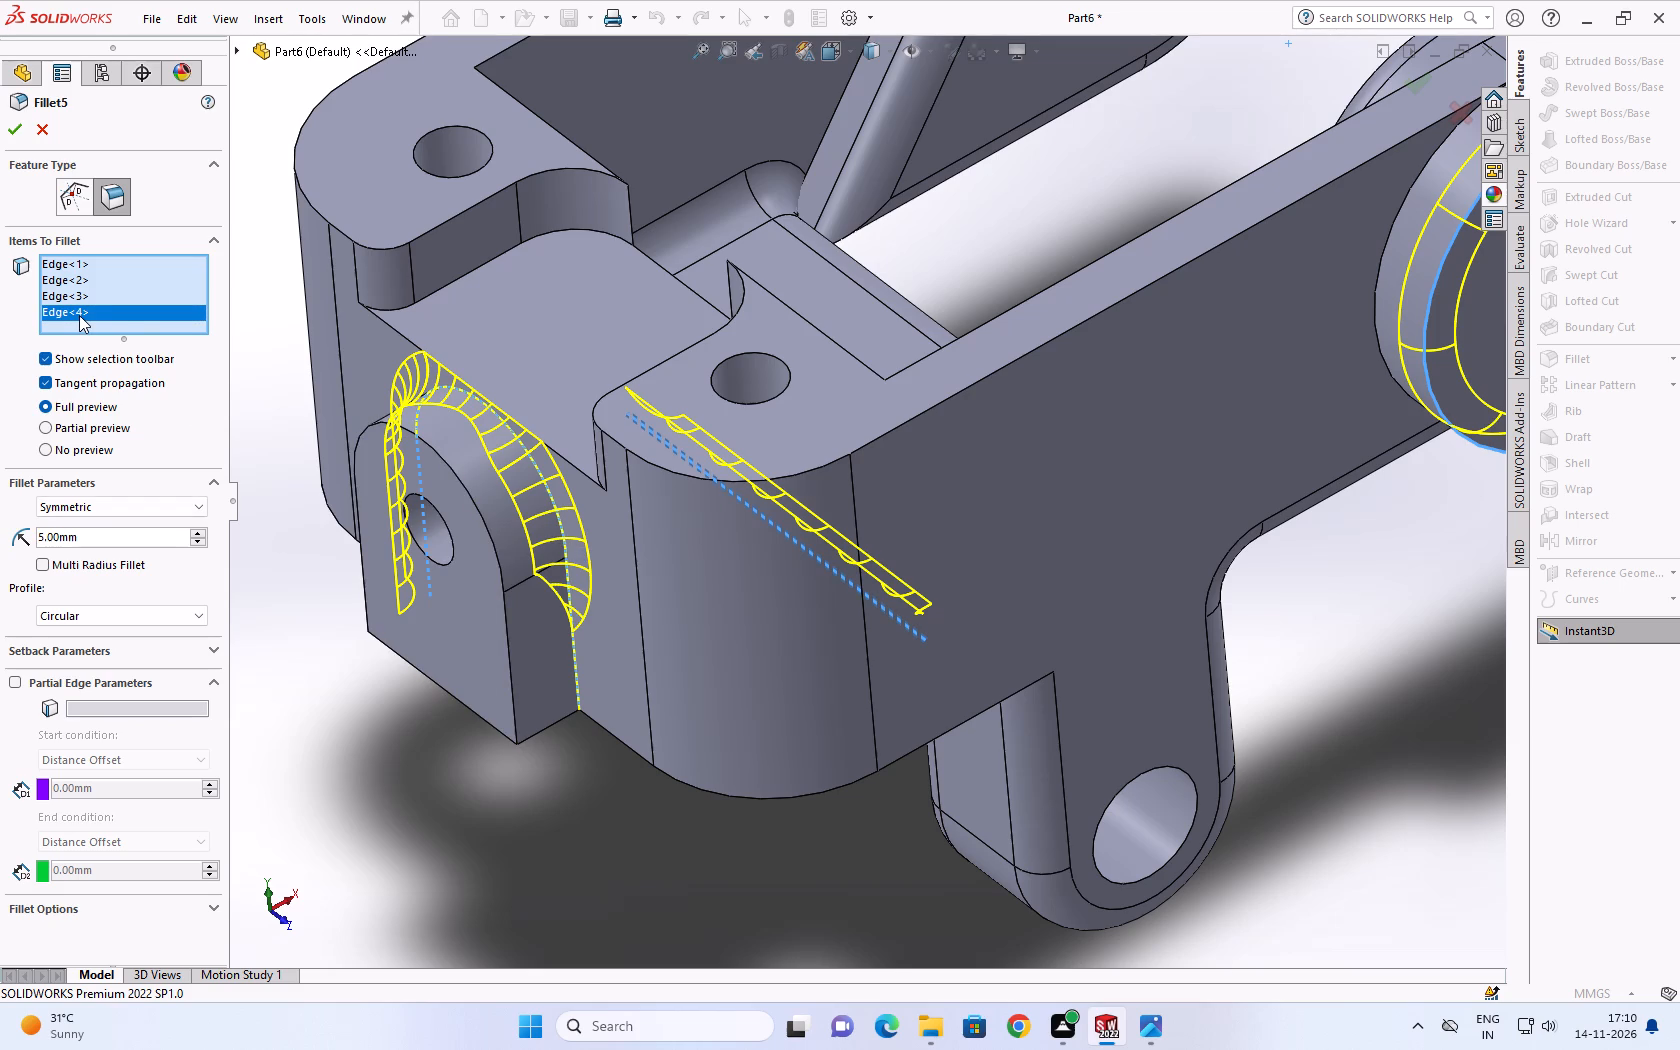
left_click(82, 291)
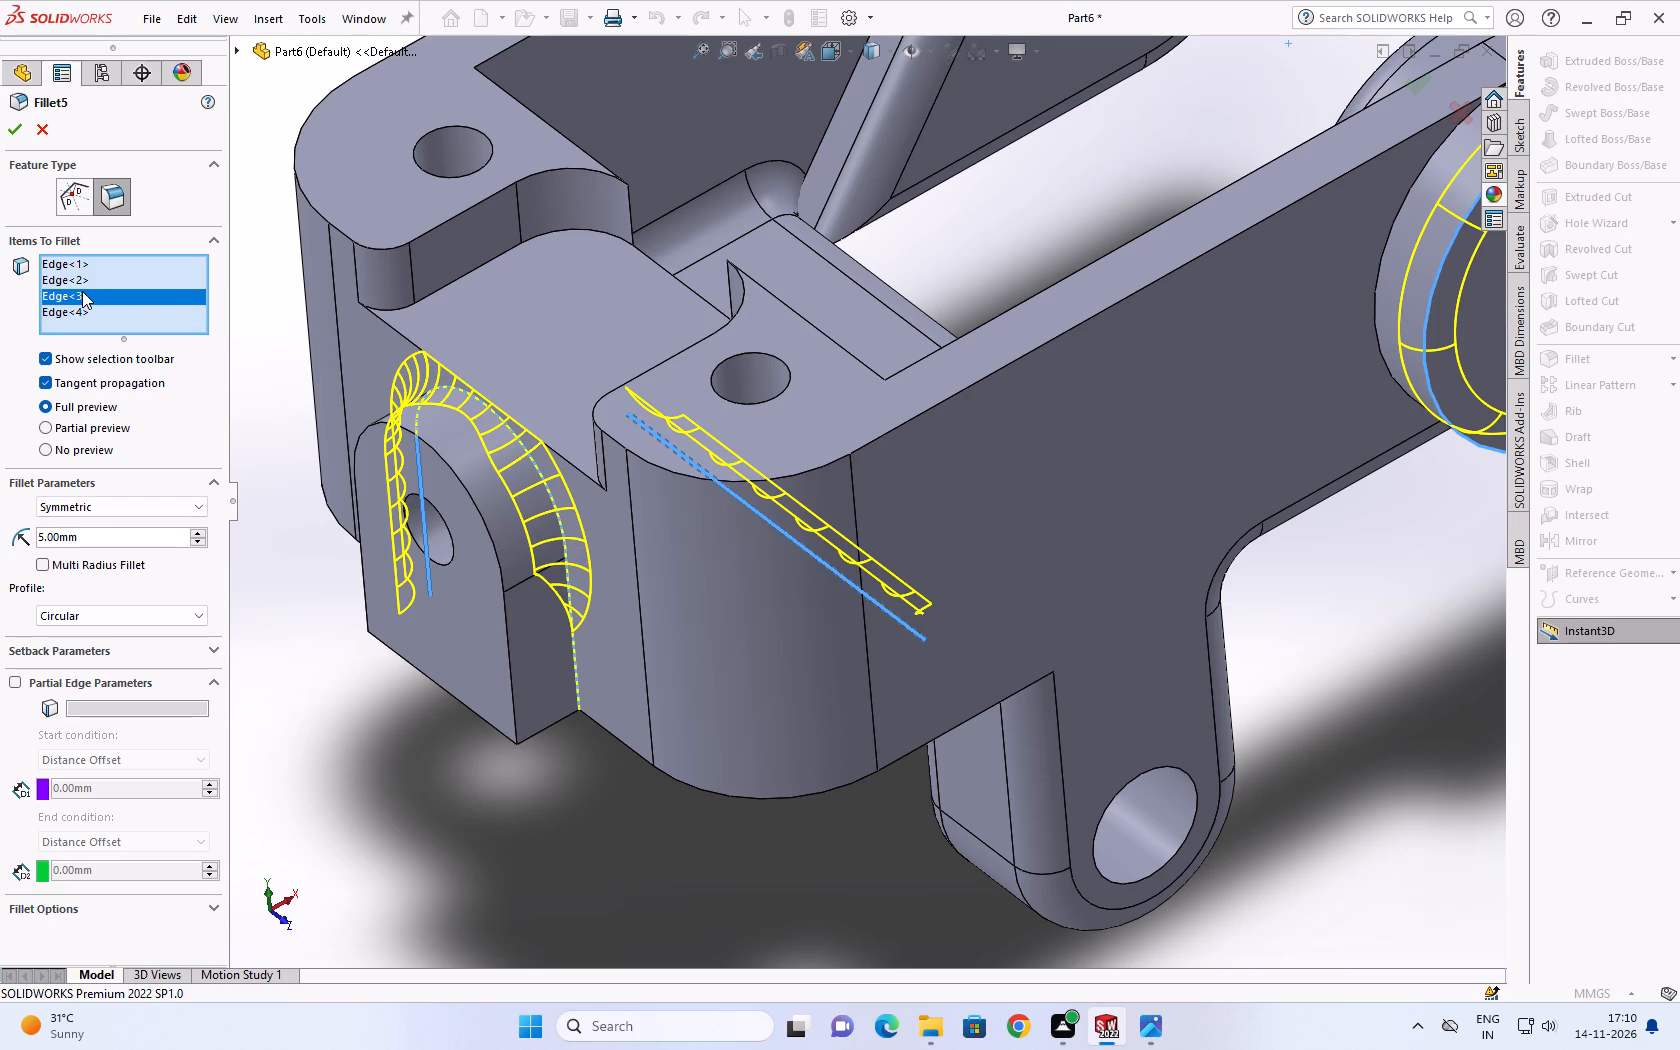
left_click(82, 280)
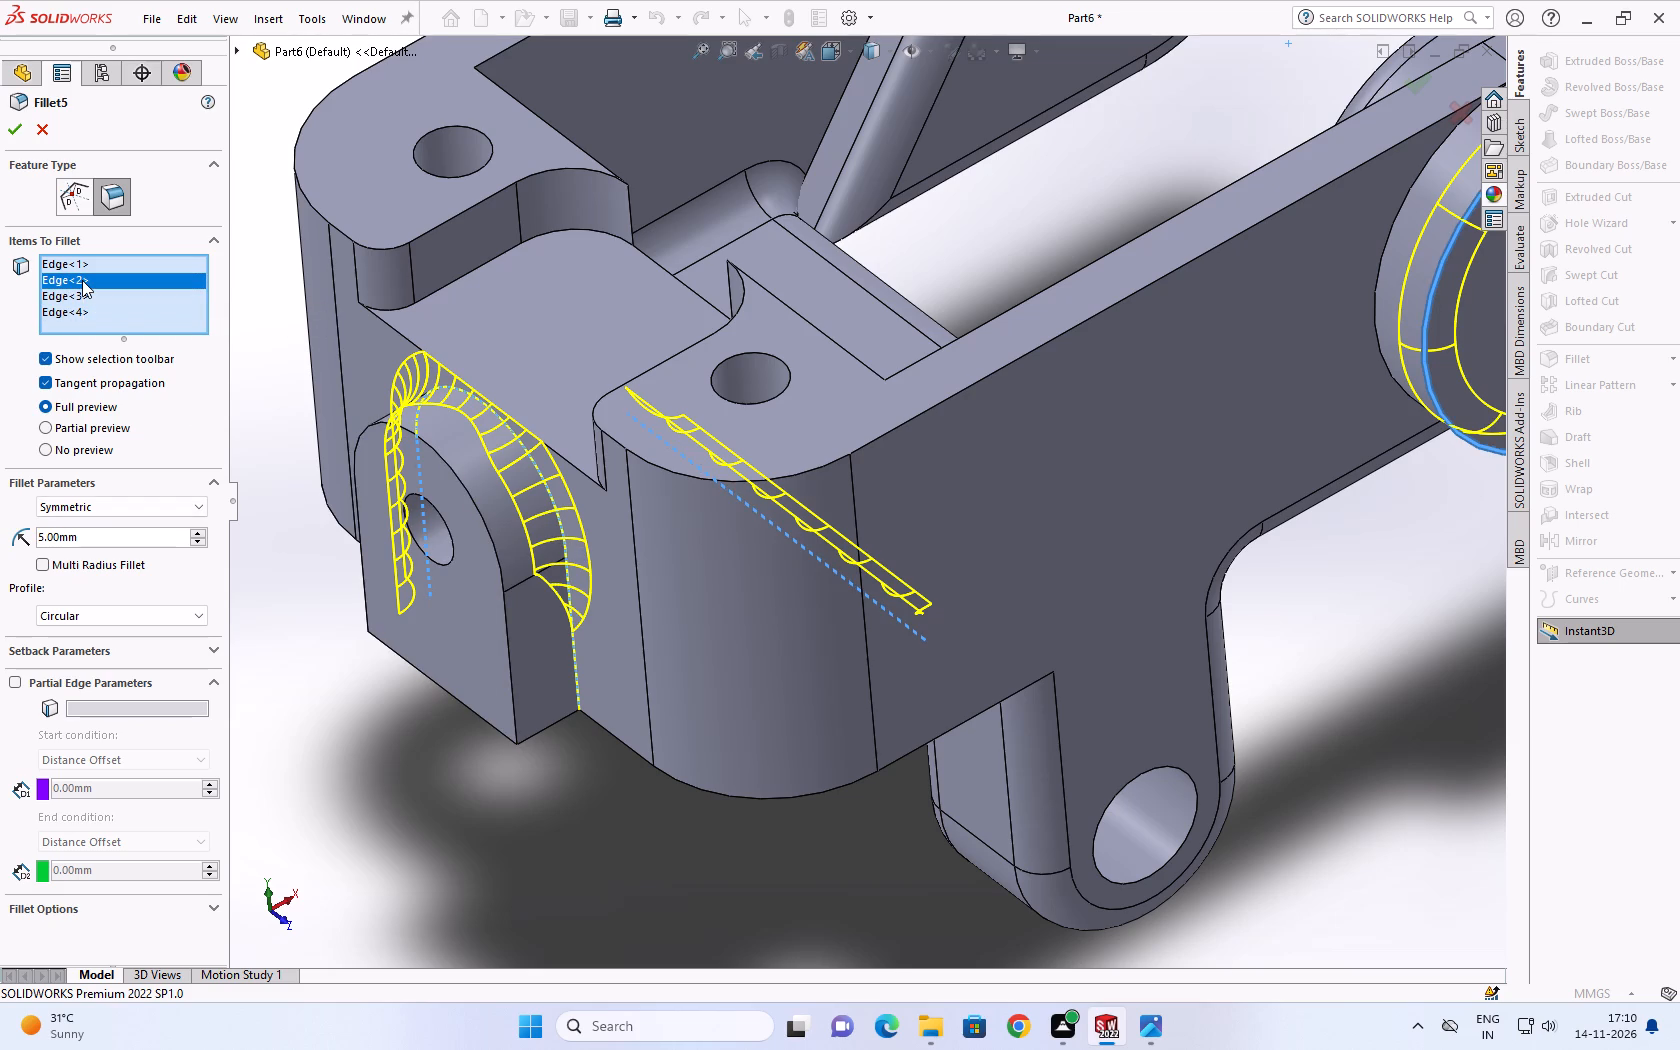
right_click(82, 280)
left_click(127, 318)
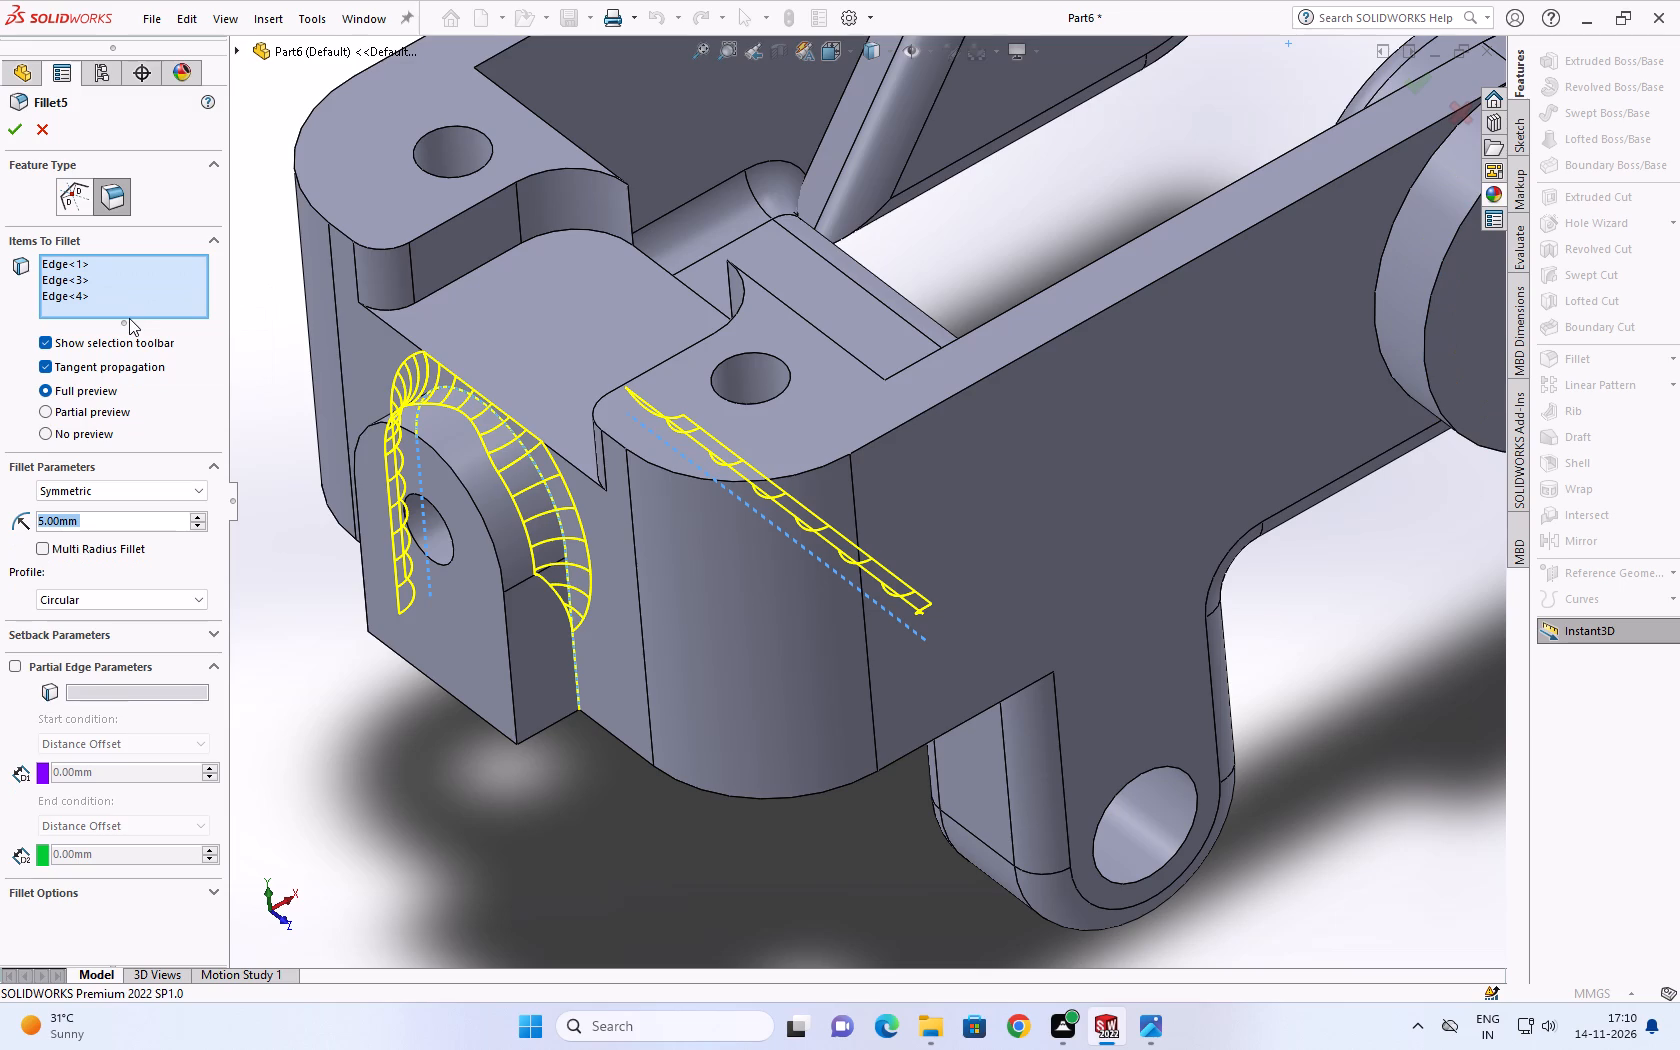
left_click(82, 268)
right_click(82, 268)
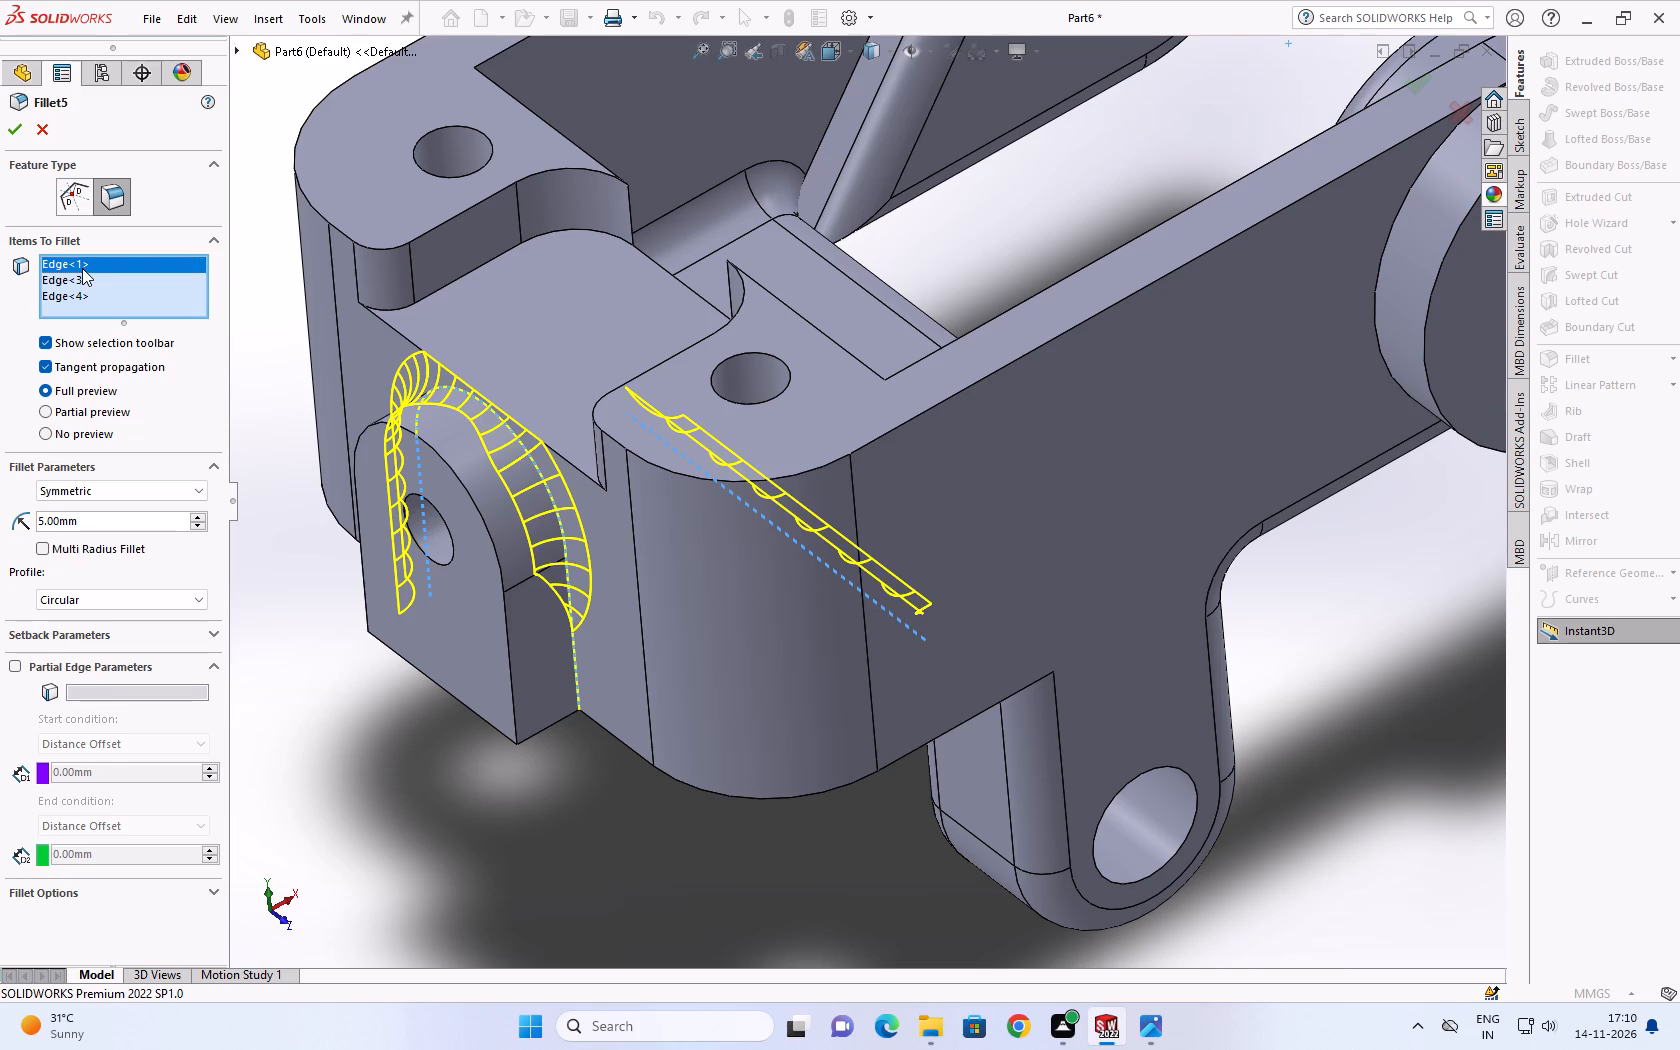
left_click(121, 303)
left_click(60, 271)
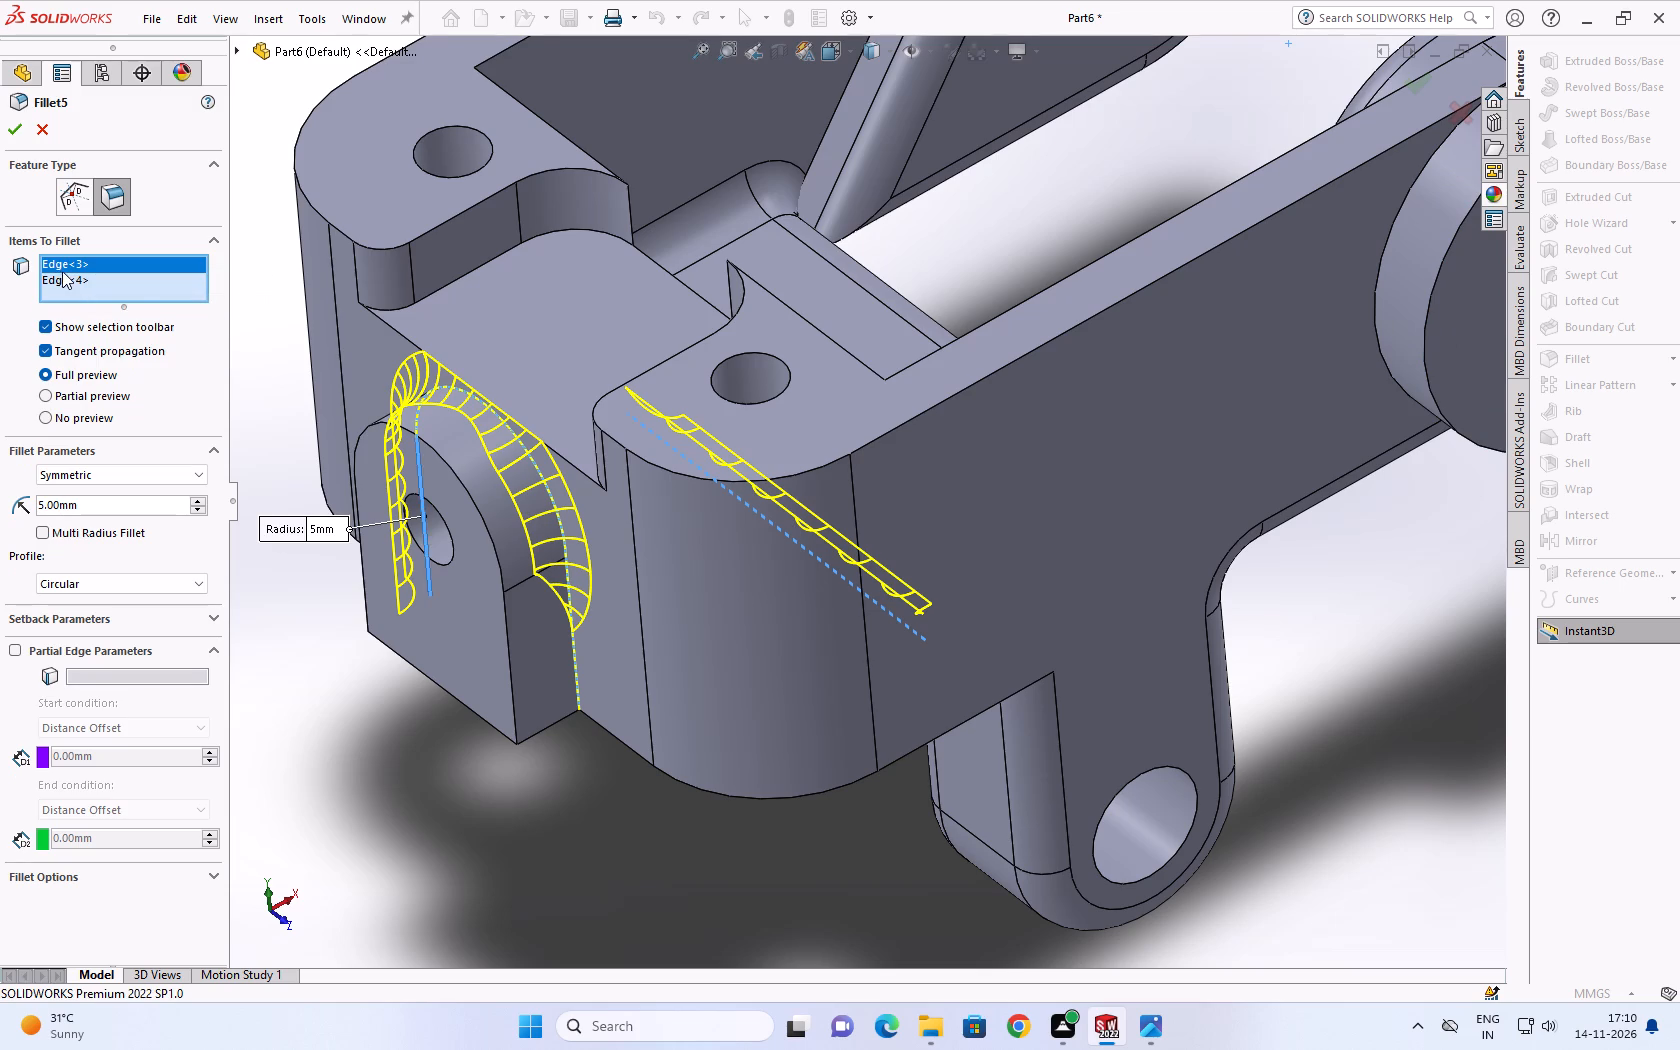
right_click(64, 274)
left_click(121, 318)
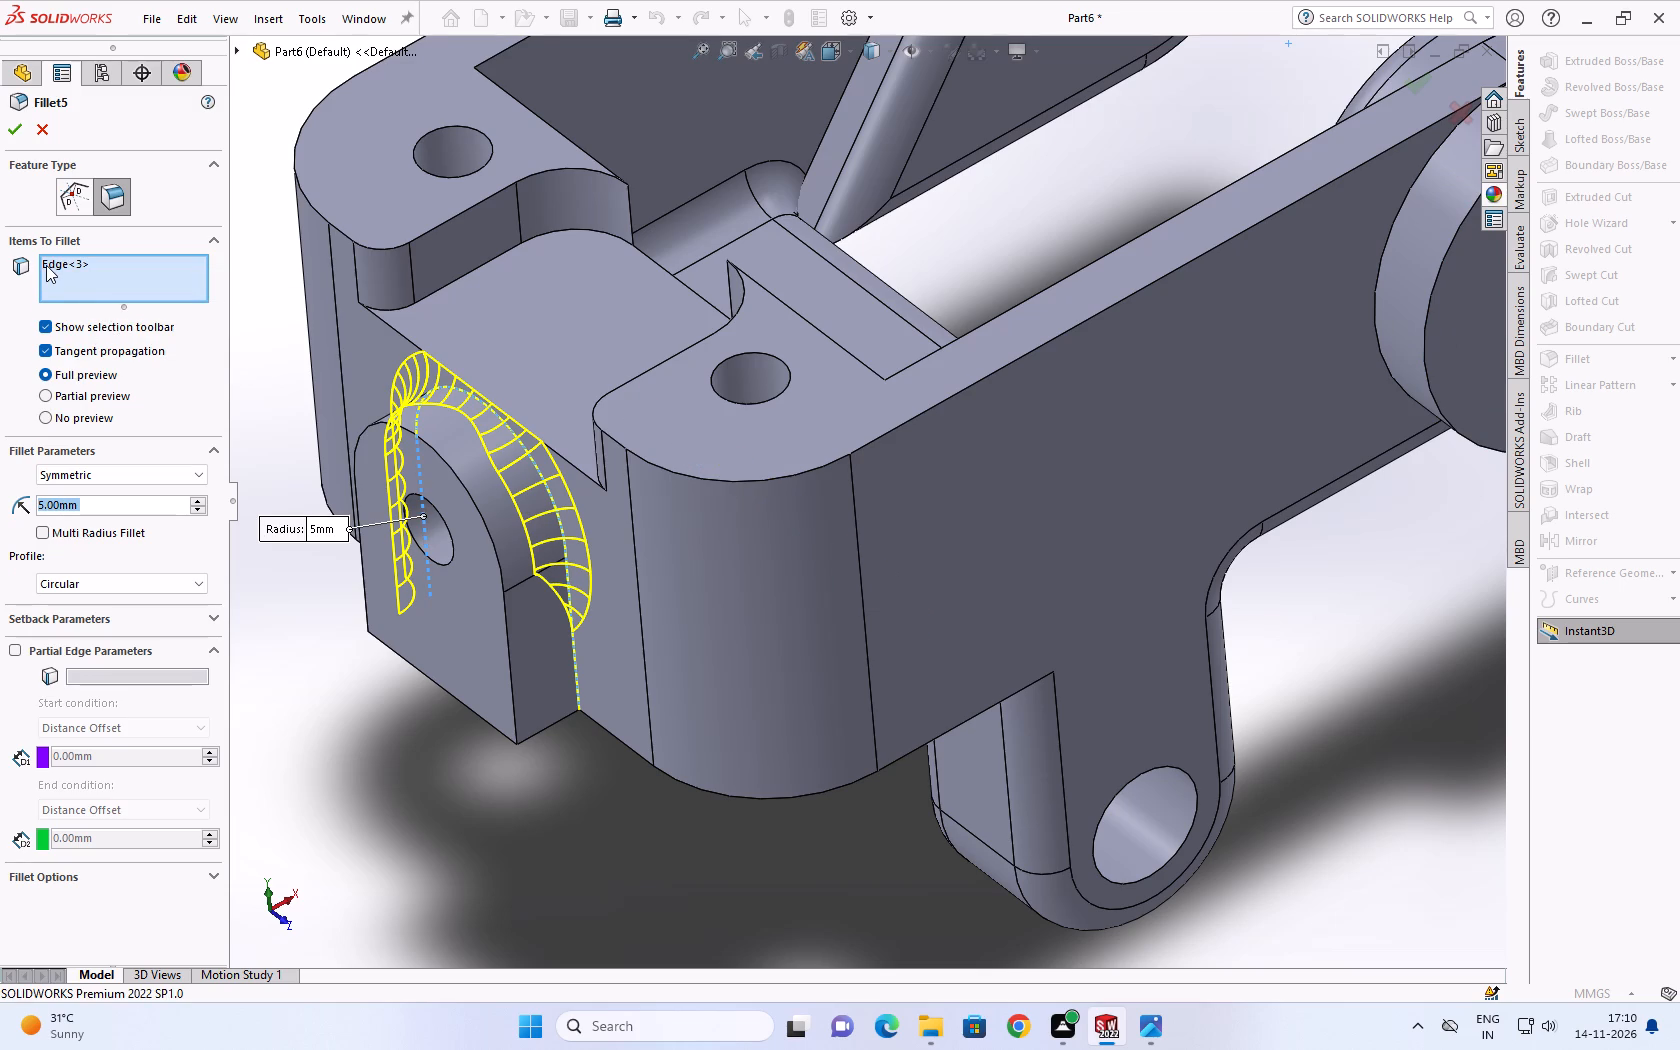
left_click(46, 265)
right_click(46, 265)
left_click(85, 291)
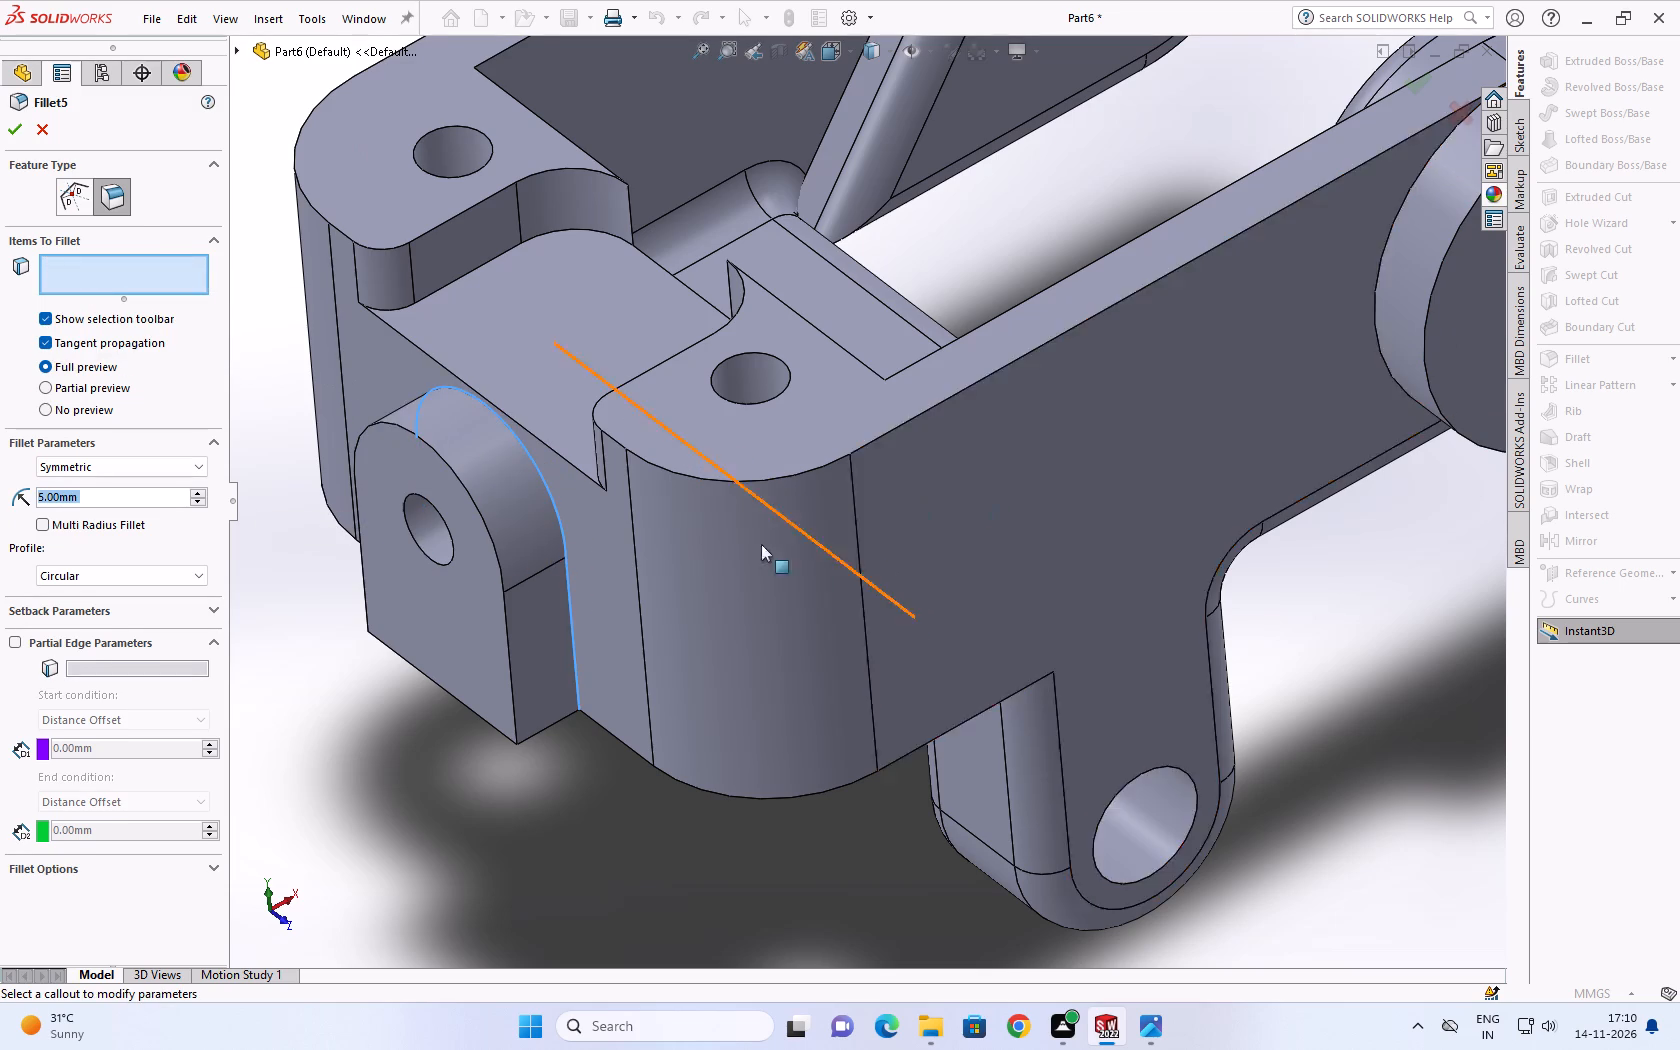
Select the outer circular edges of both side-arm end bosses for the 5 mm Fillet5 feature.
scroll(900, 512, "up", 3)
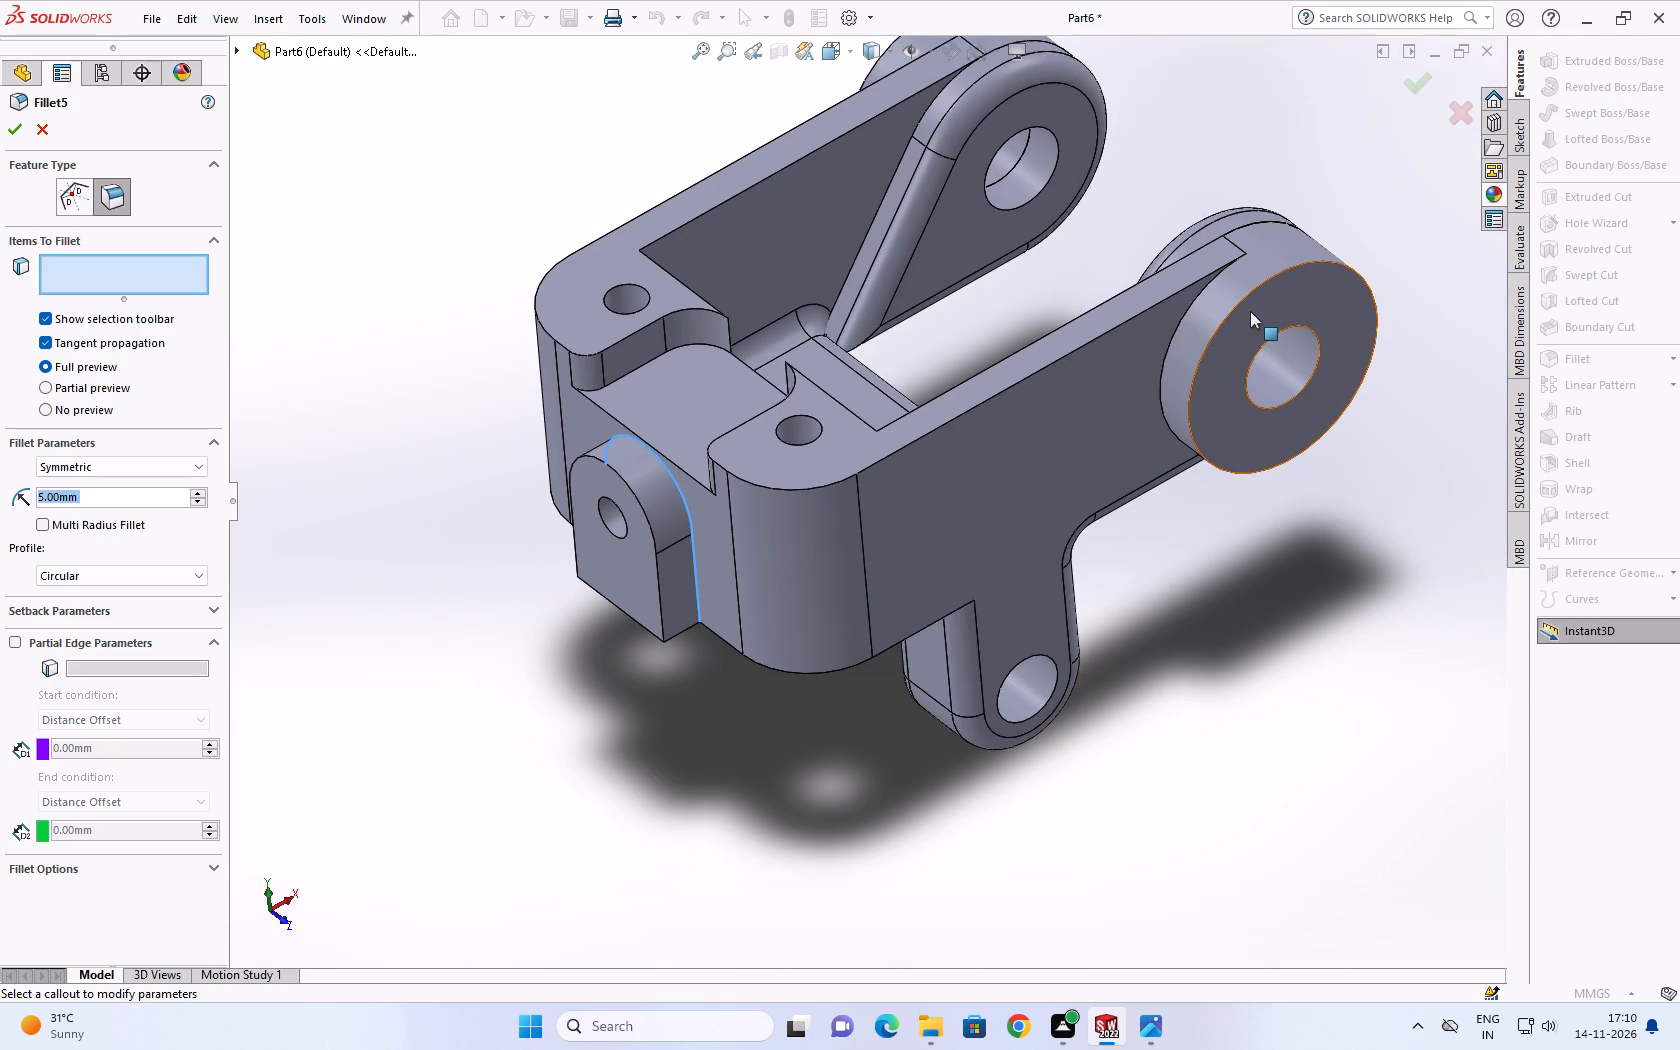
left_click(1238, 307)
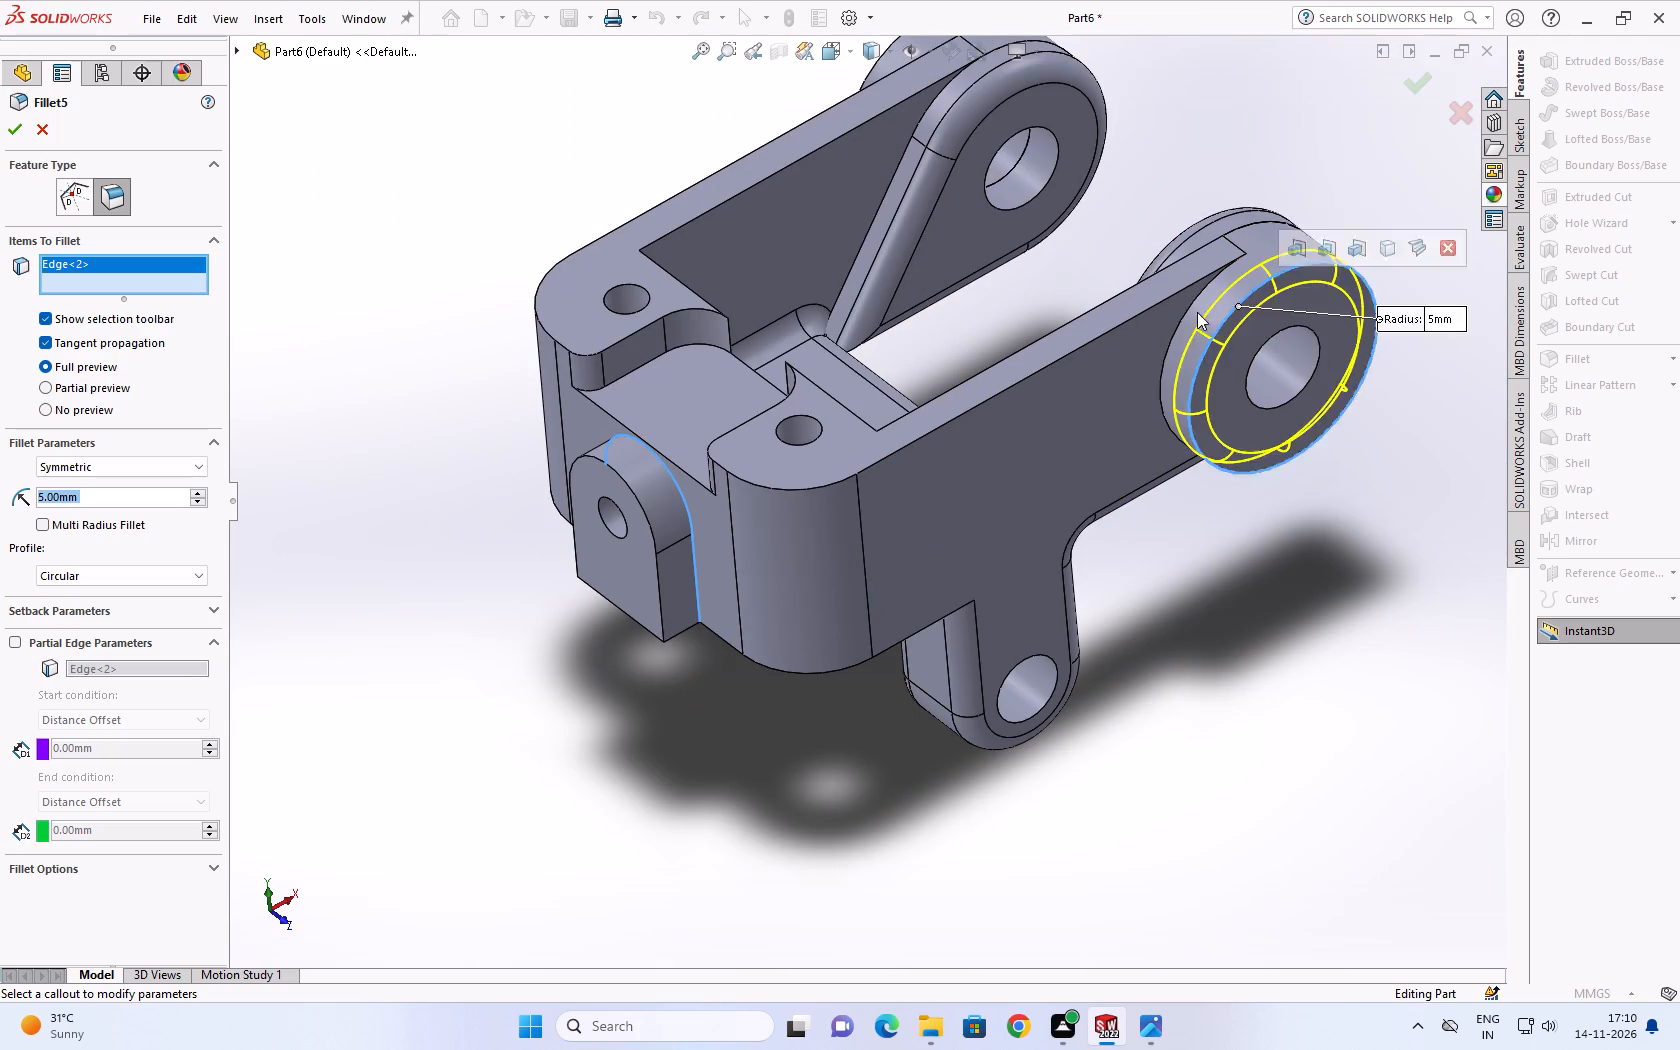
scroll(1152, 307, "up", 3)
middle_click_drag(961, 233, 1024, 345)
scroll(923, 253, "down", 6)
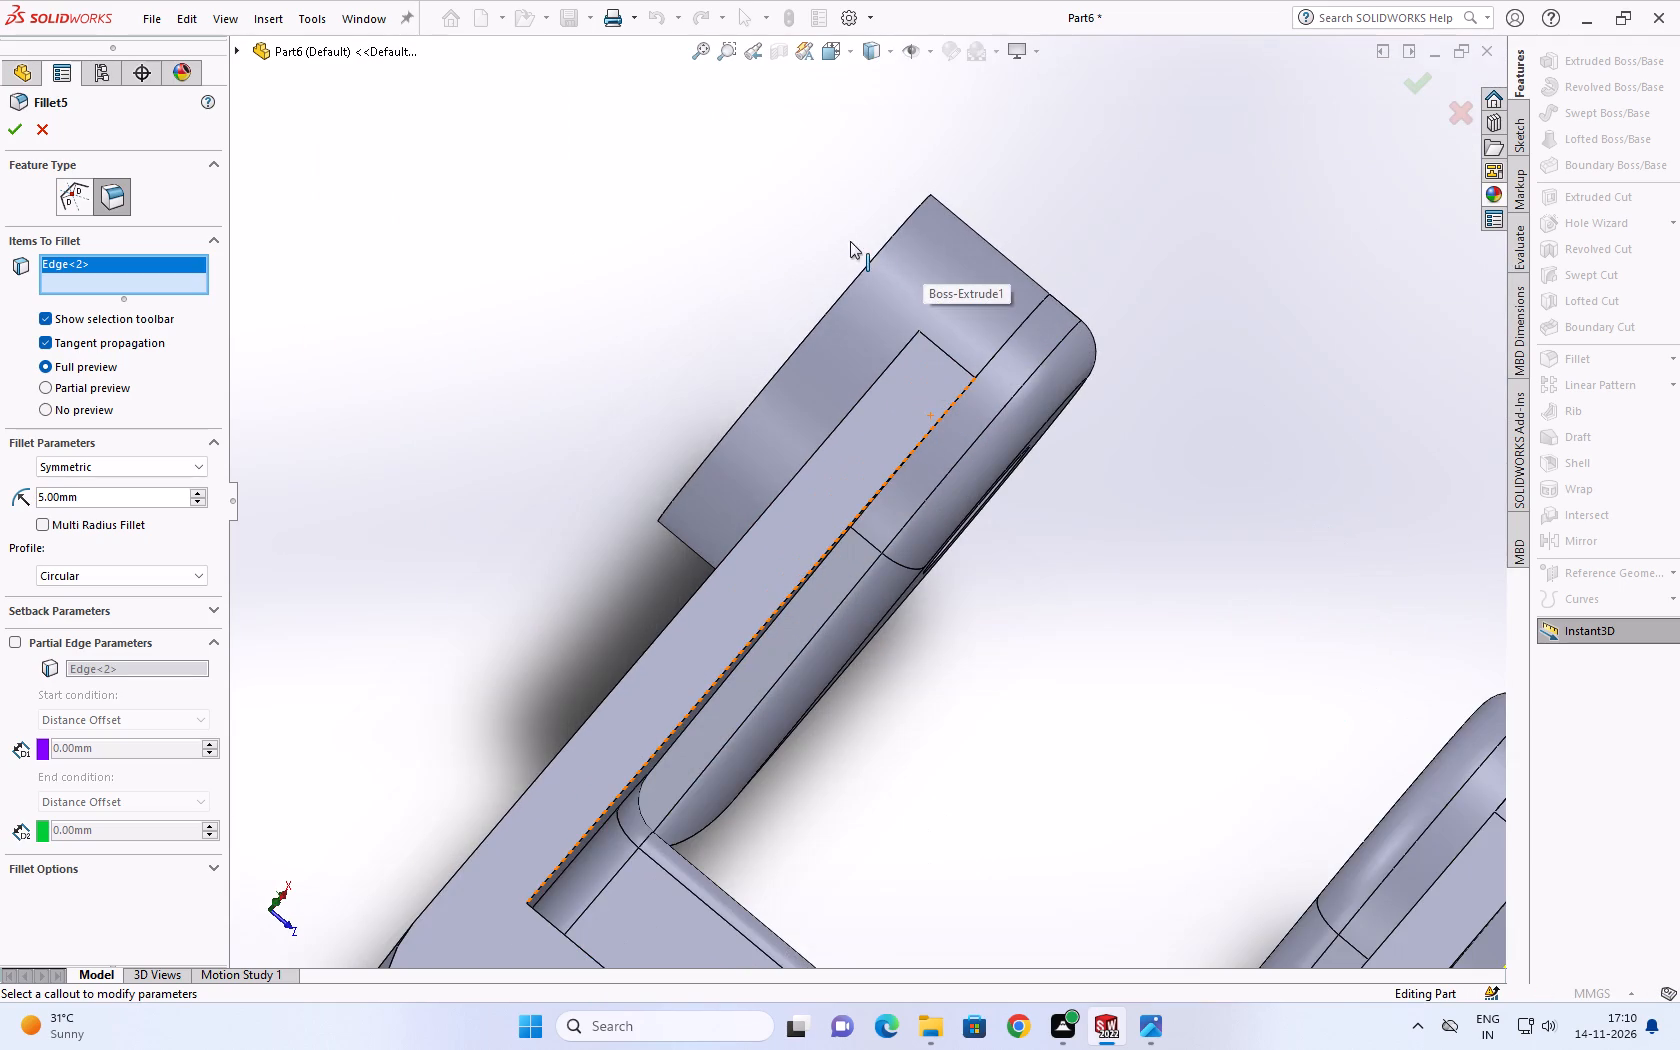
left_click(859, 284)
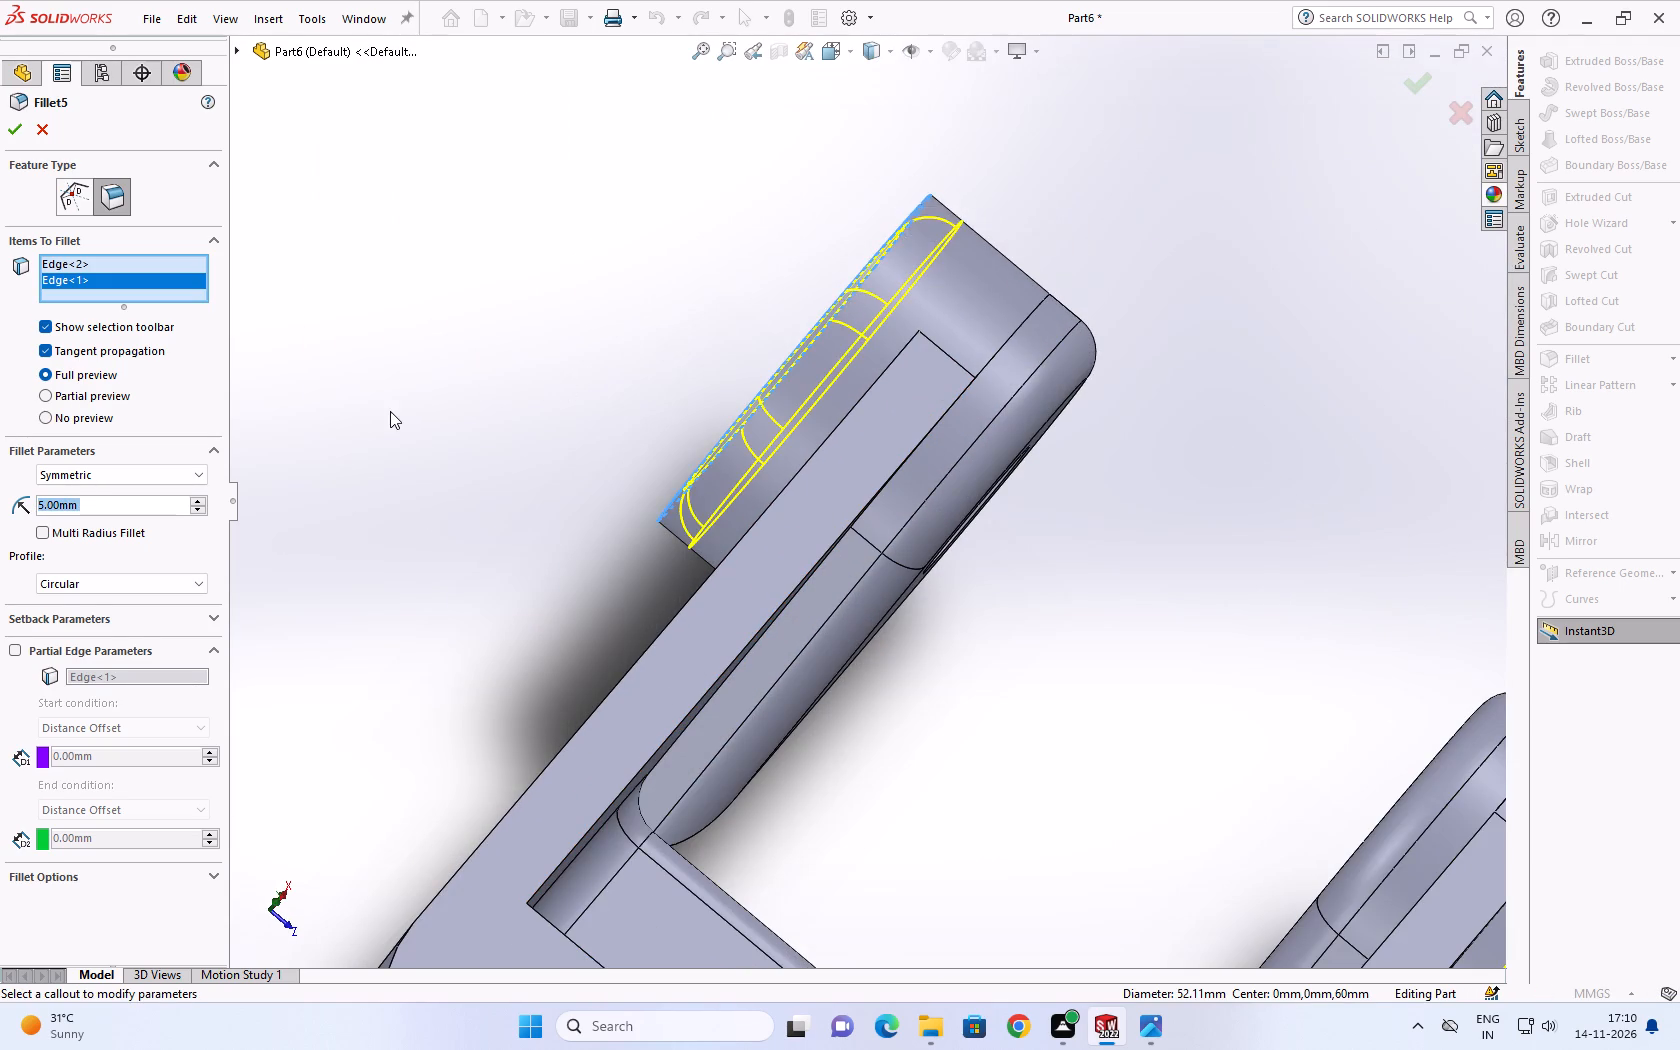
Add the long straight underside edge between the two lower lugs to the 5 mm Fillet5 selection and apply the revised fillet.
scroll(389, 411, "up", 3)
scroll(778, 593, "up", 3)
scroll(854, 615, "down", 3)
middle_click_drag(840, 689, 887, 599)
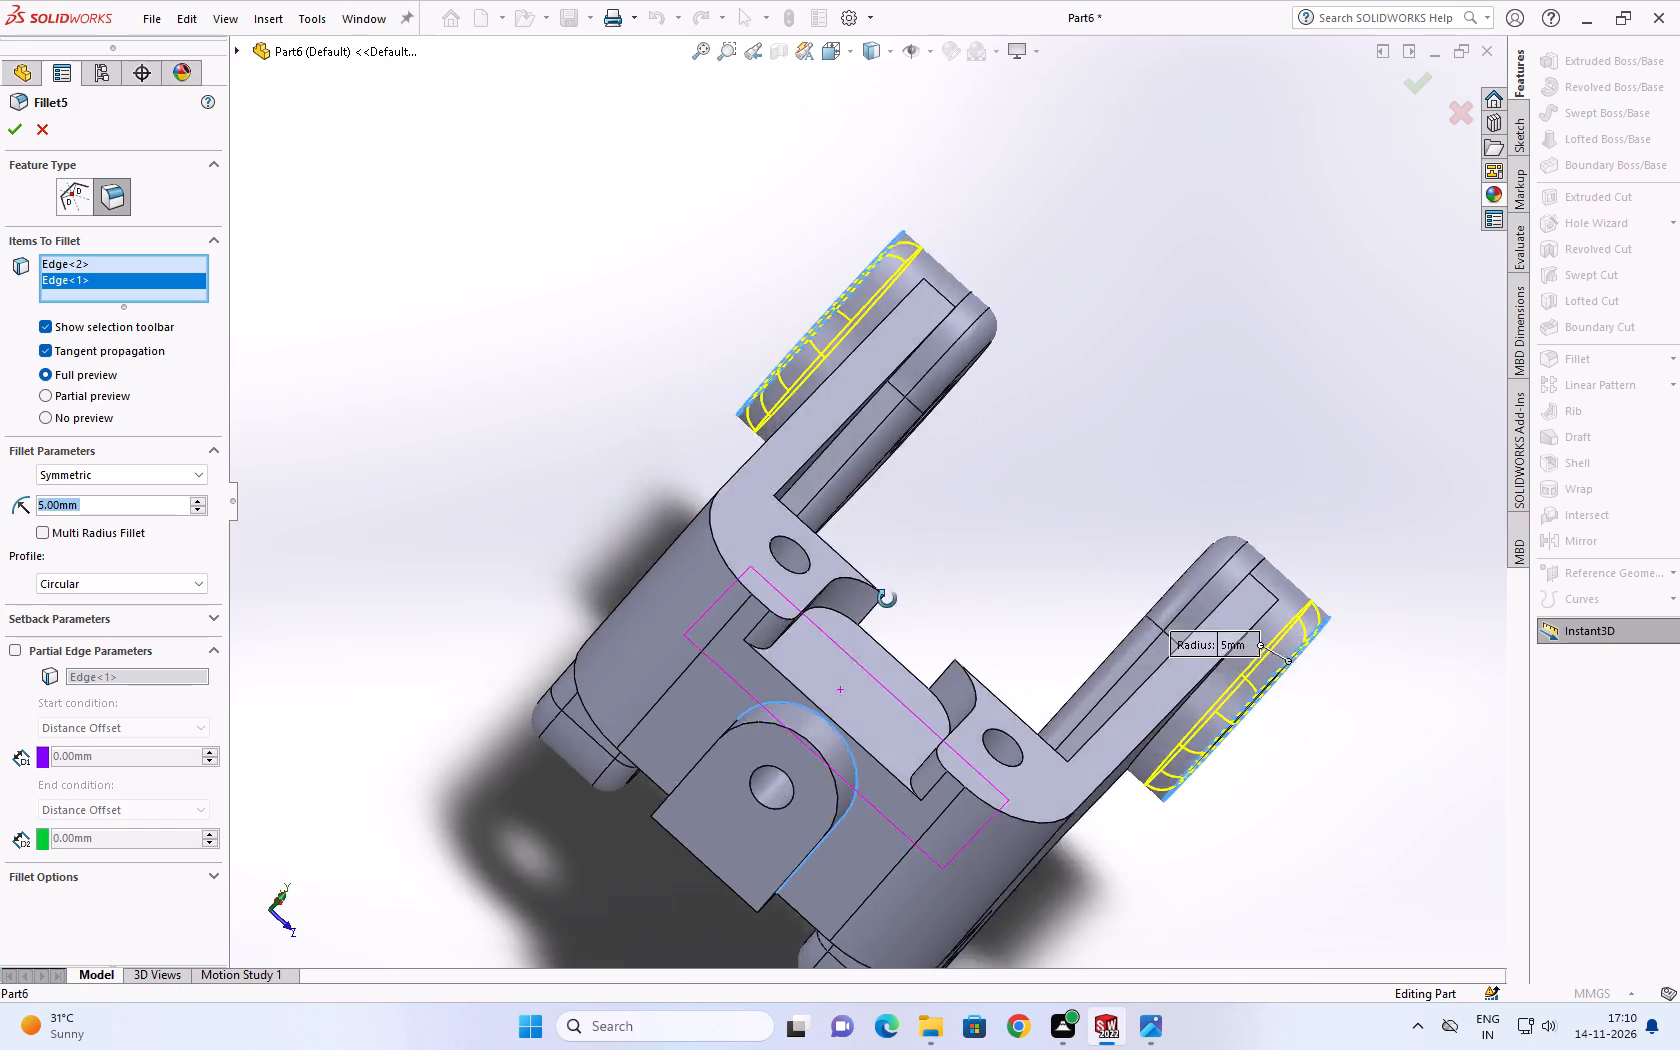
middle_click_drag(887, 599, 964, 435)
scroll(971, 430, "up", 1)
scroll(835, 693, "down", 3)
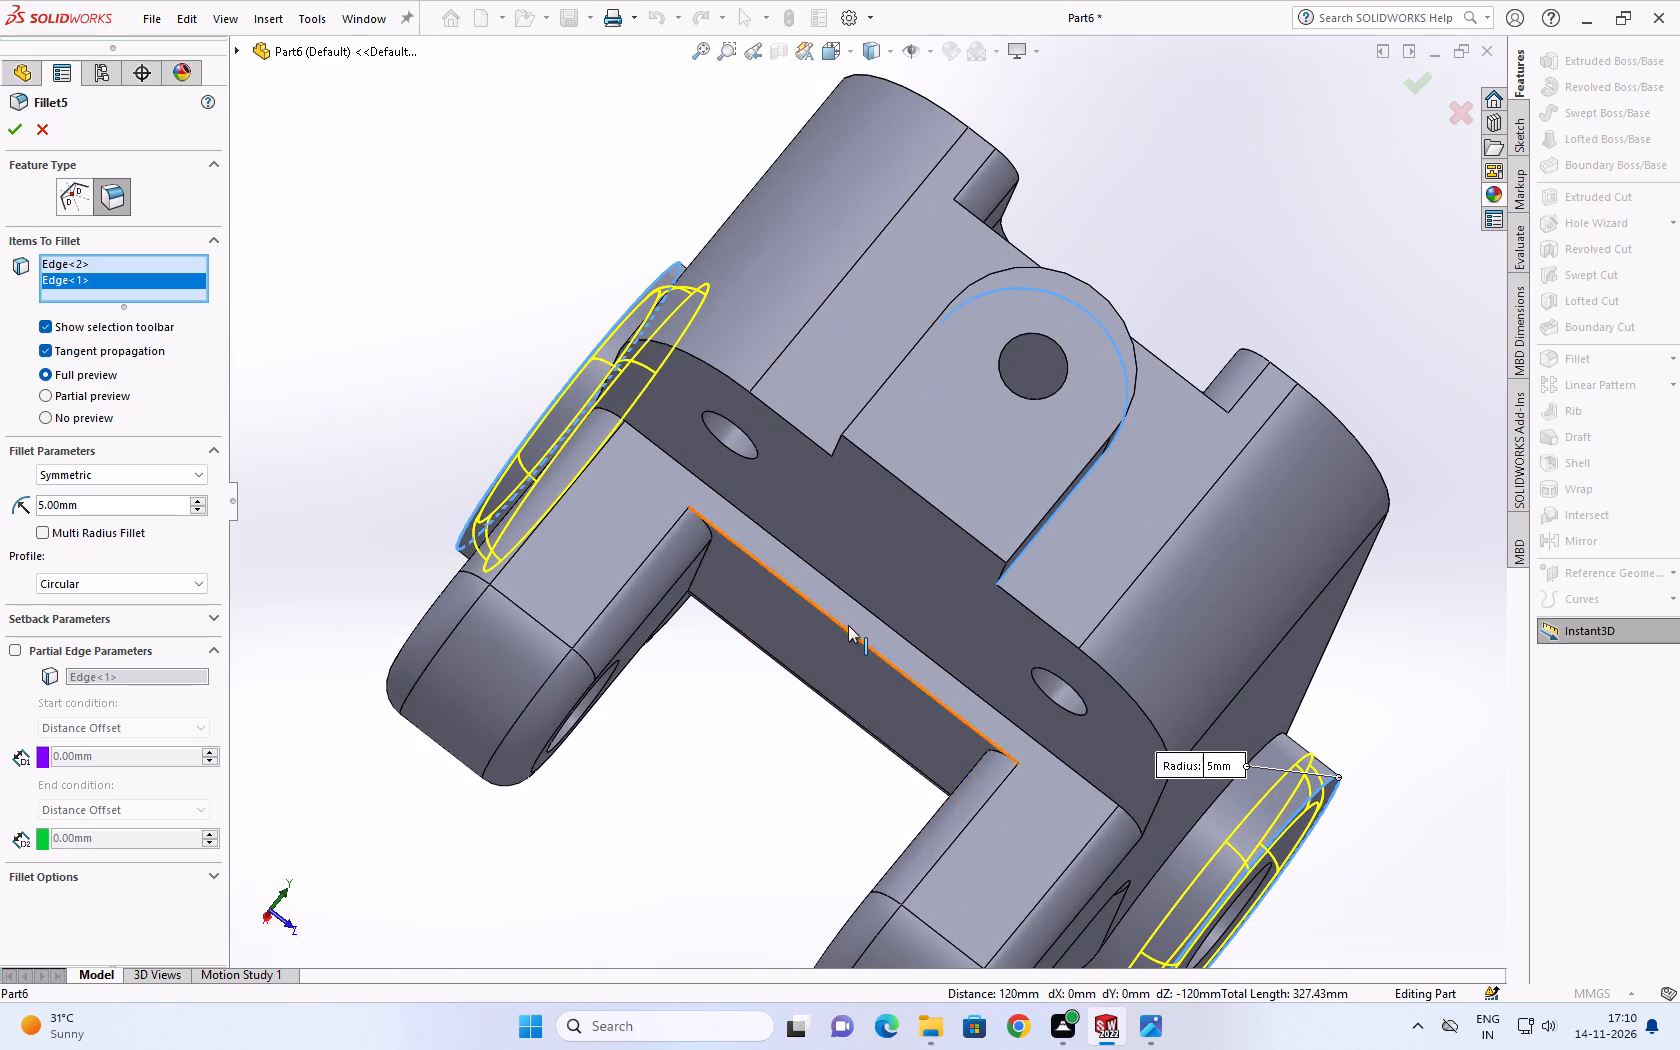
left_click(844, 633)
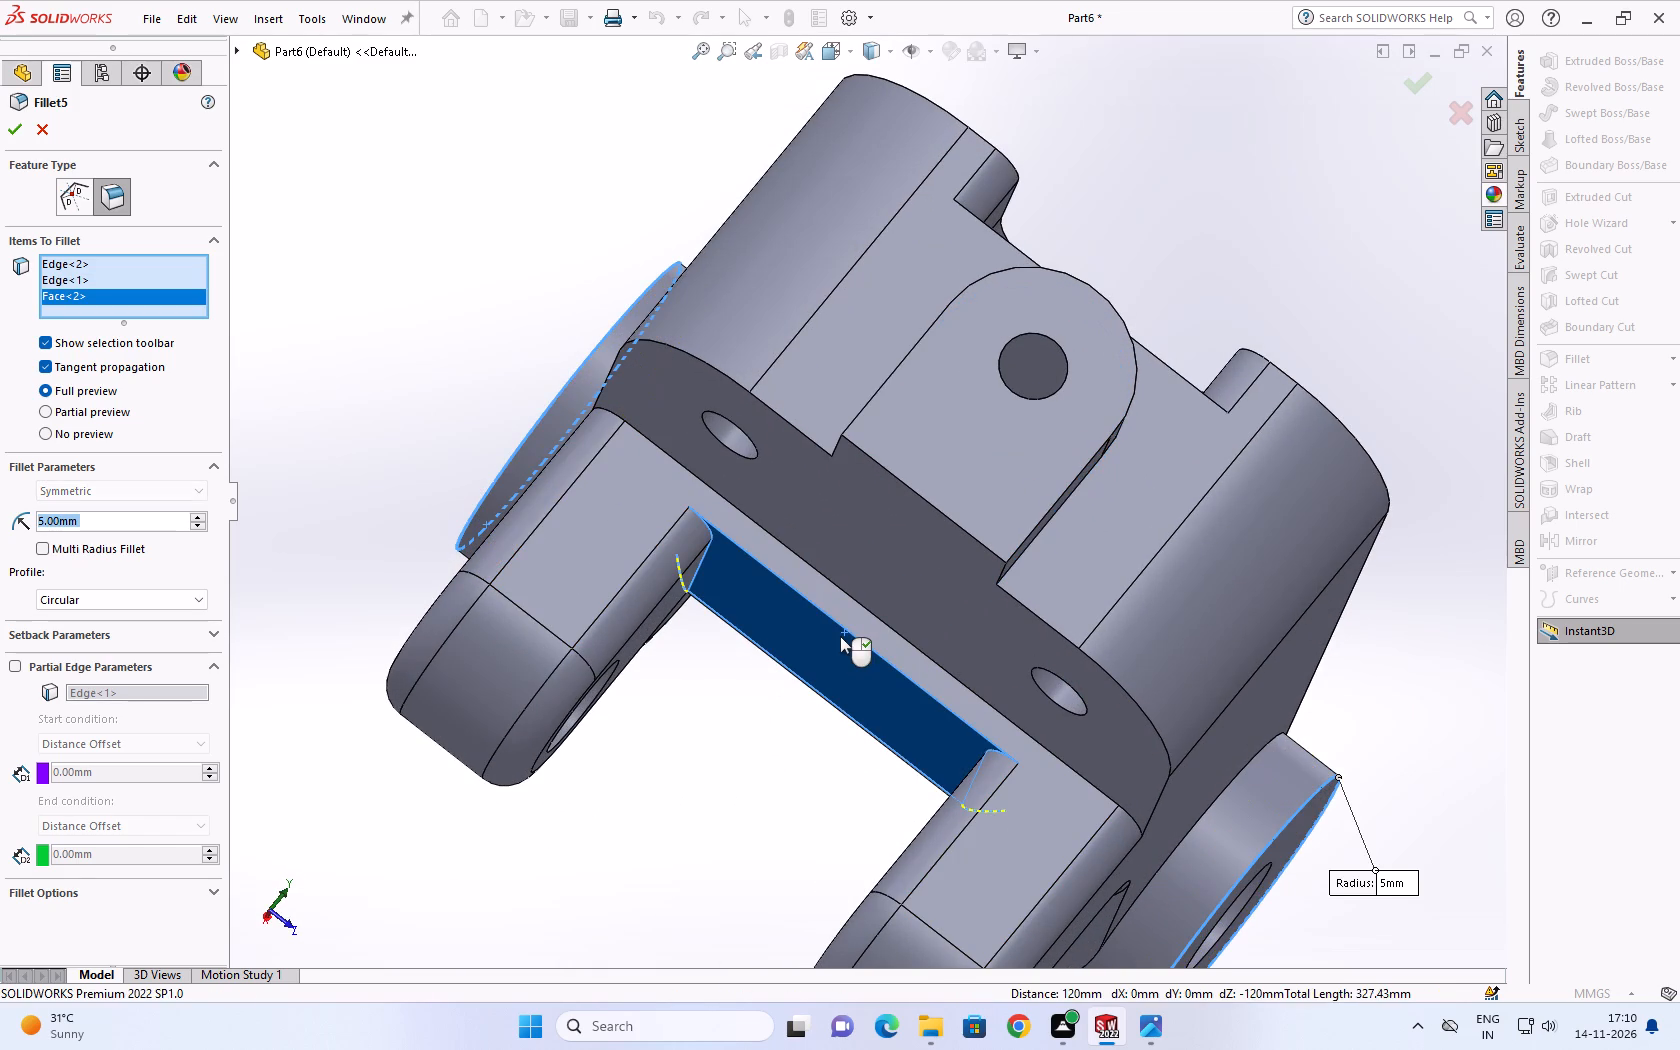
left_click(840, 636)
scroll(851, 633, "down", 3)
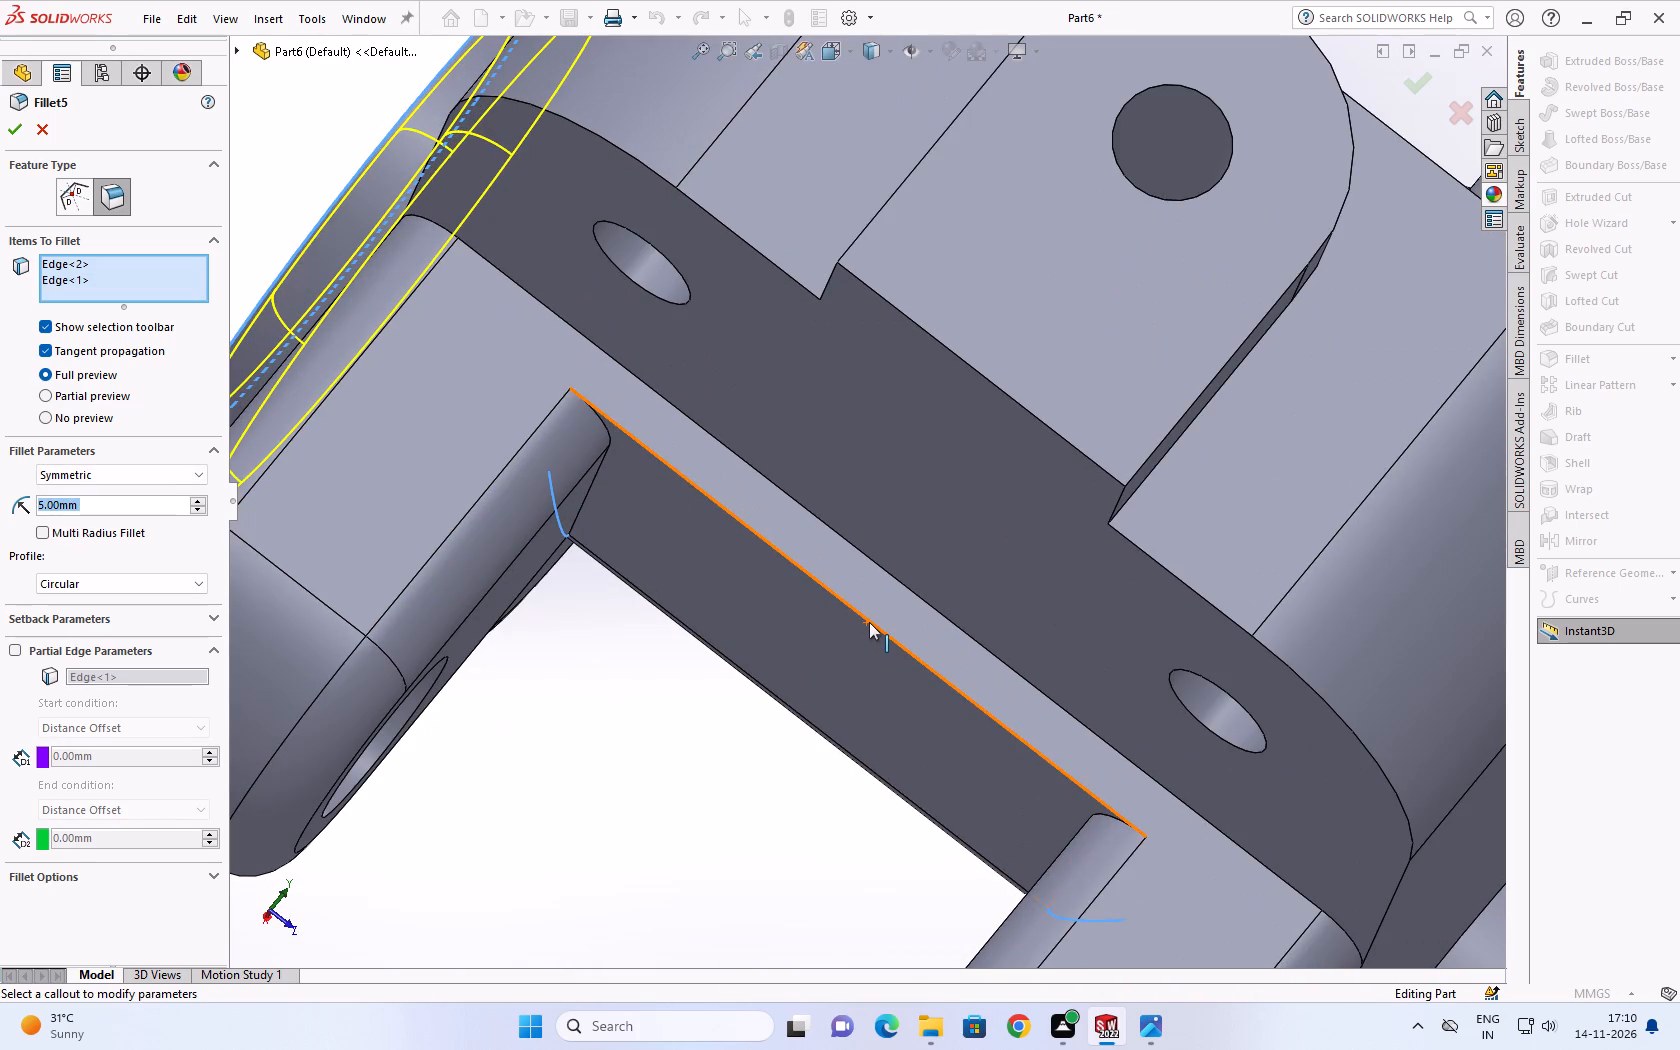
left_click(869, 622)
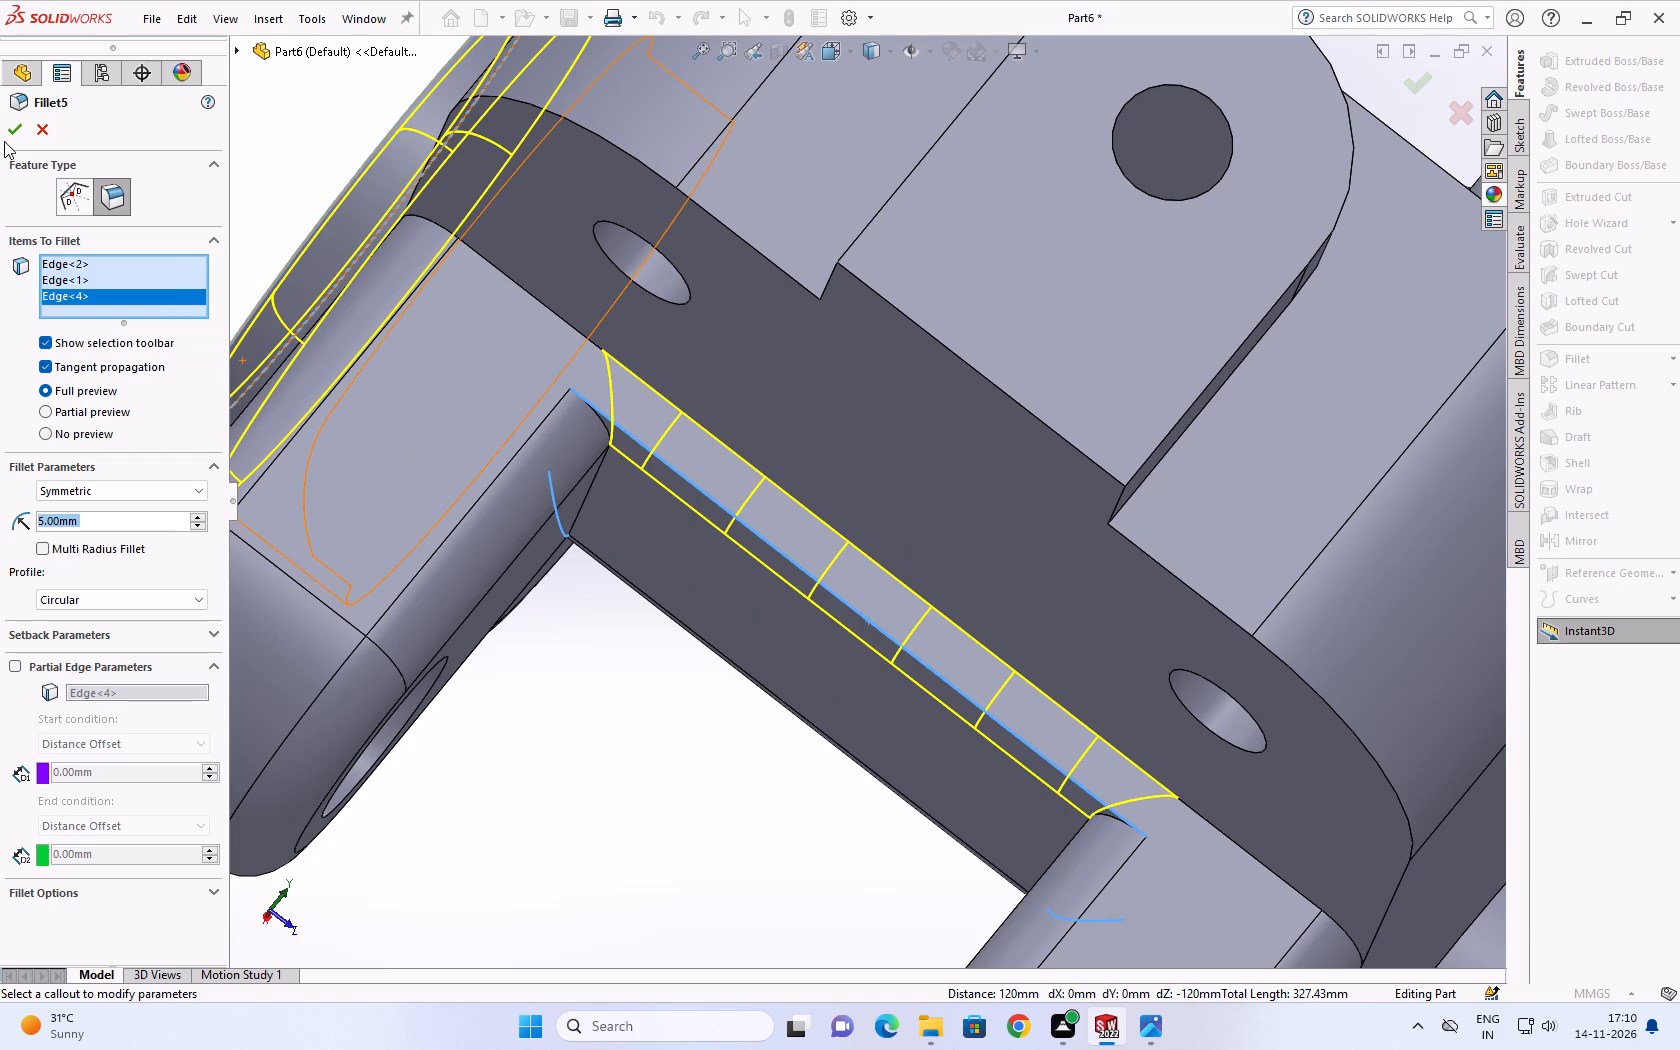
left_click(14, 134)
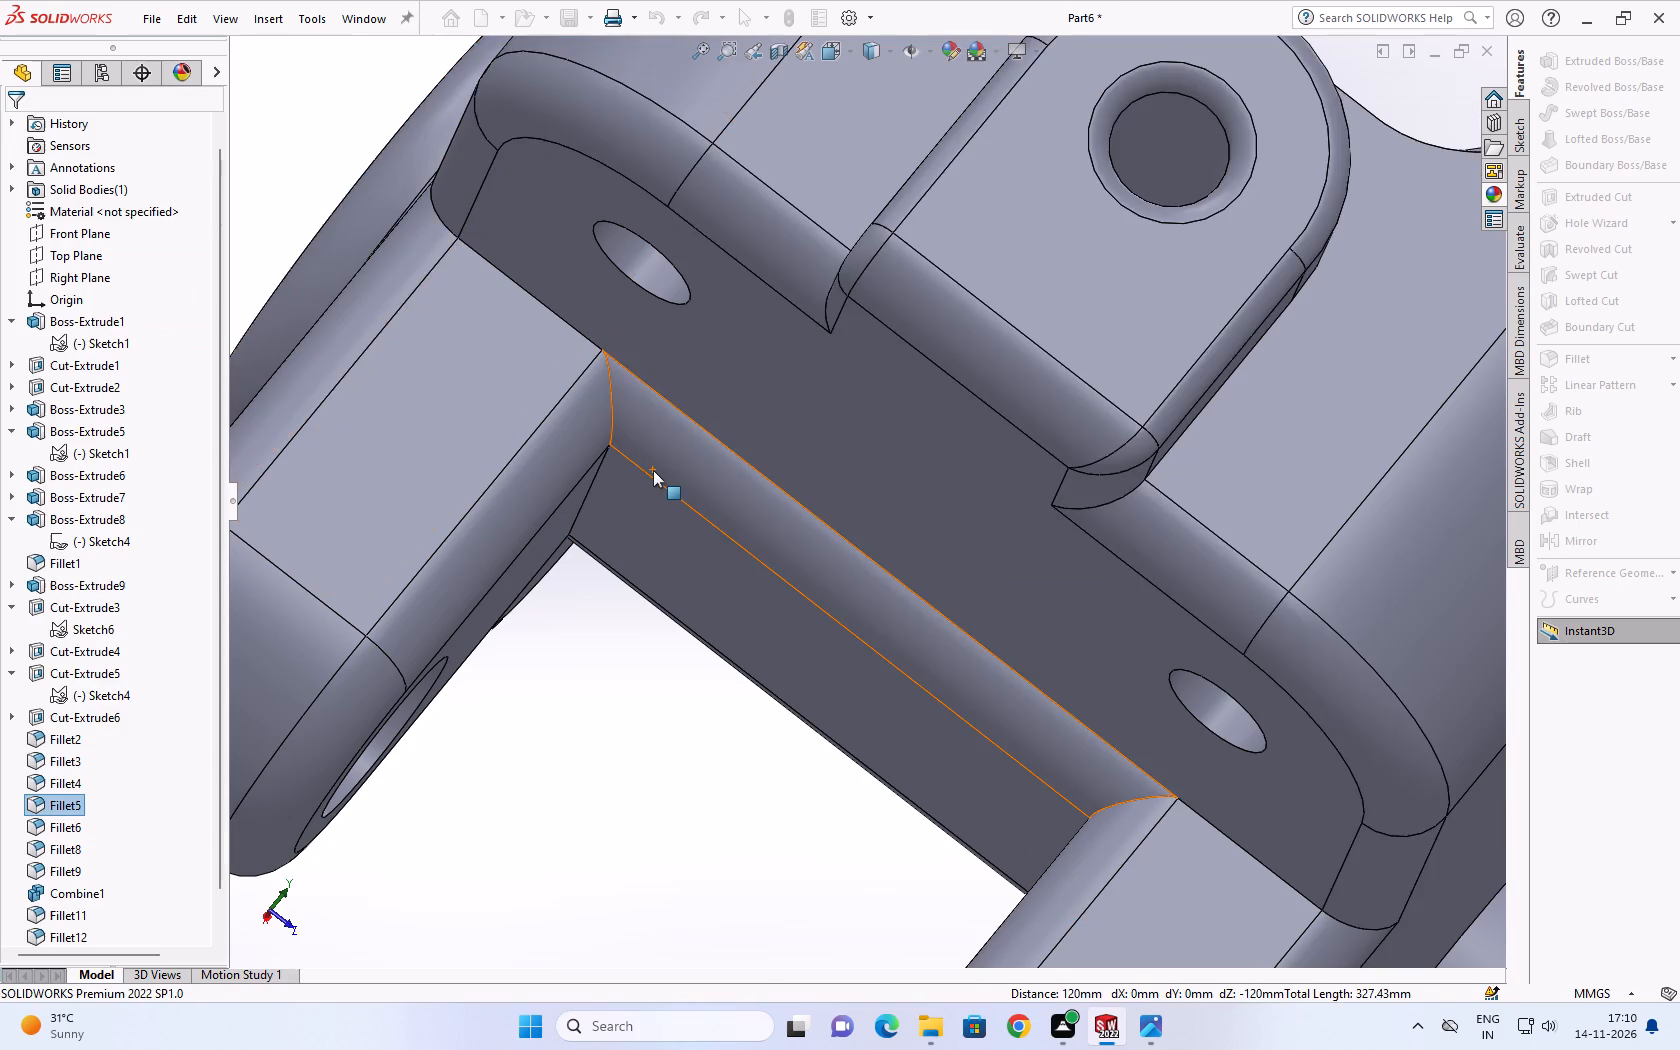
Examine the revised front lug, its junction with the front face, and the neighbouring pocket and mounting holes.
scroll(653, 470, "up", 5)
scroll(653, 470, "down", 3)
middle_click_drag(786, 423, 688, 617)
scroll(780, 438, "down", 1)
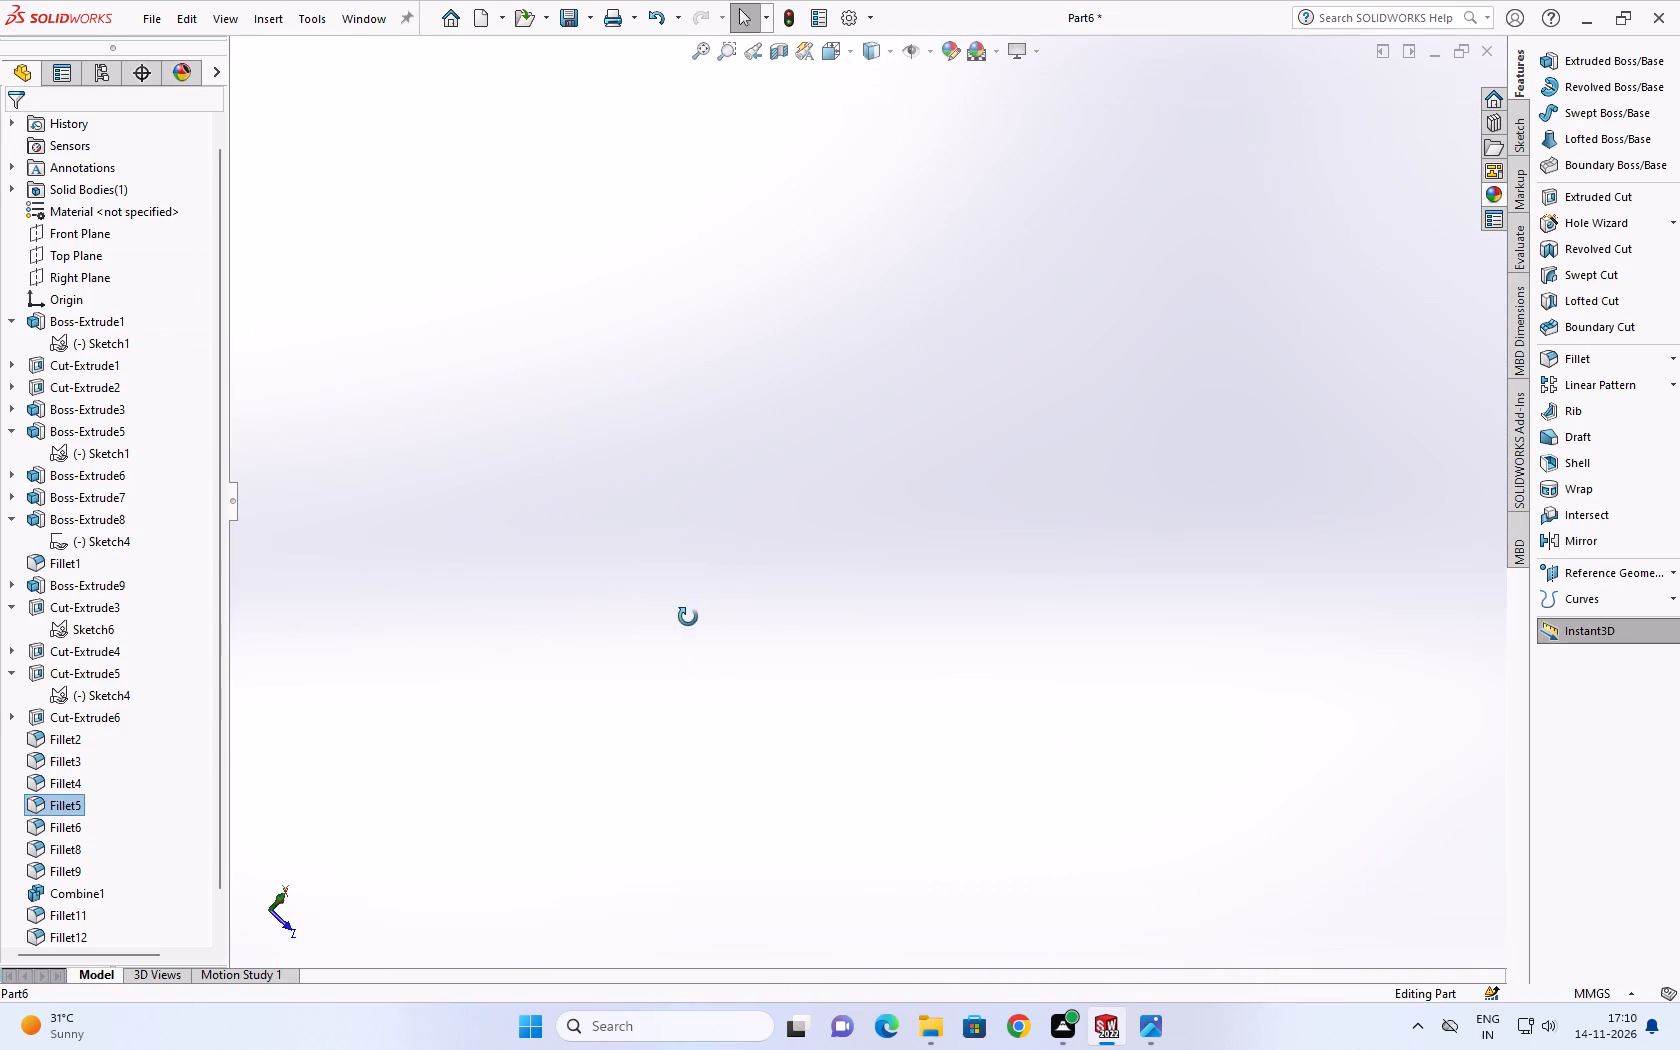
middle_click_drag(688, 617, 688, 618)
scroll(693, 615, "up", 9)
scroll(797, 605, "up", 3)
scroll(791, 801, "down", 2)
scroll(640, 788, "down", 2)
scroll(563, 842, "down", 2)
scroll(667, 736, "down", 5)
middle_click_drag(660, 724, 647, 723)
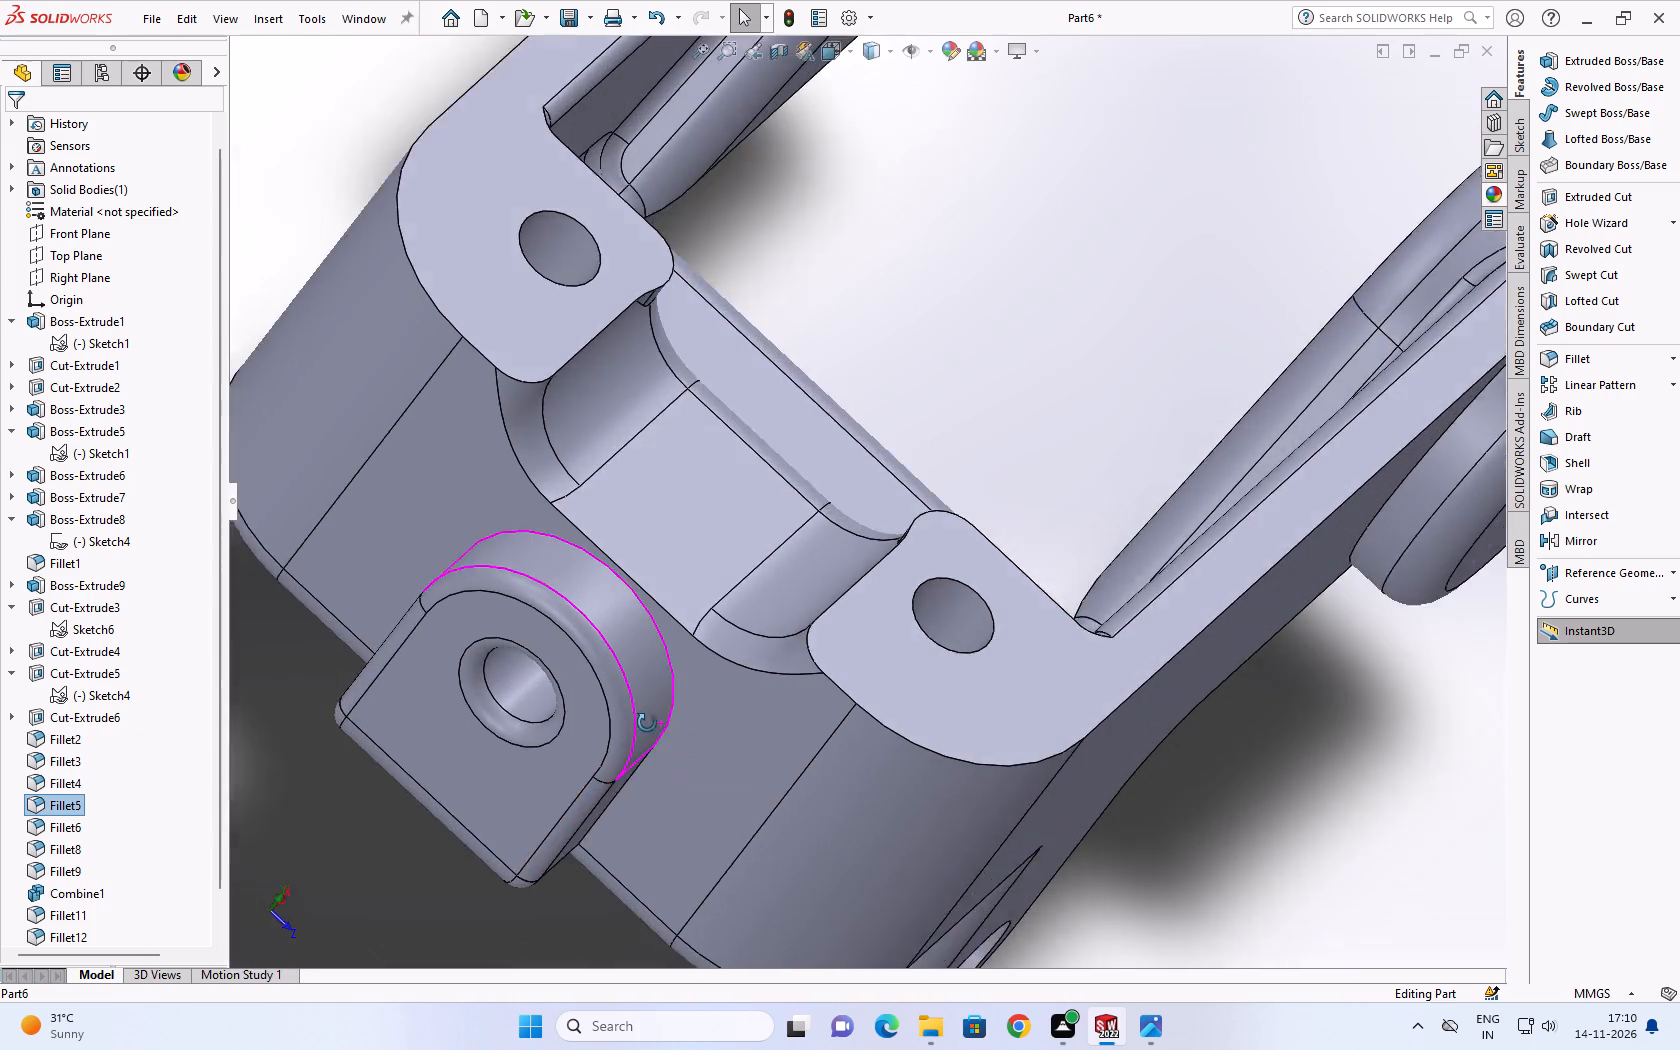
middle_click_drag(647, 723, 609, 790)
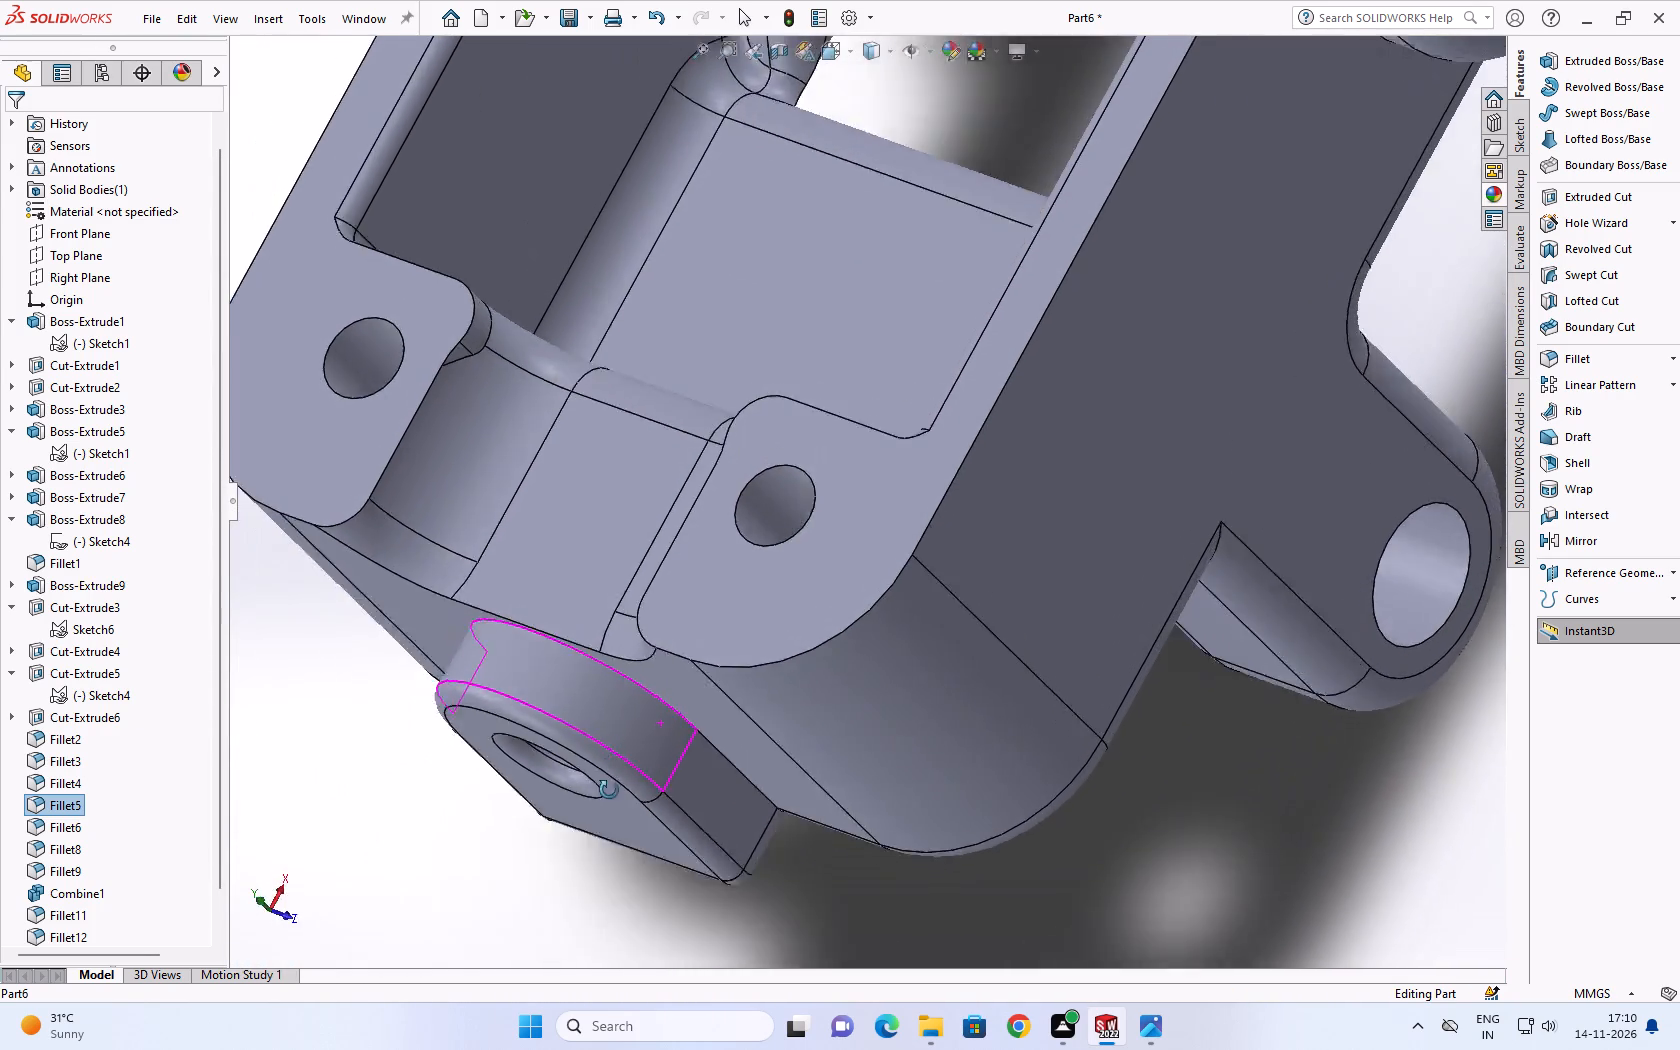
middle_click_drag(609, 790, 675, 671)
scroll(675, 678, "up", 3)
scroll(682, 634, "down", 1)
scroll(695, 622, "up", 1)
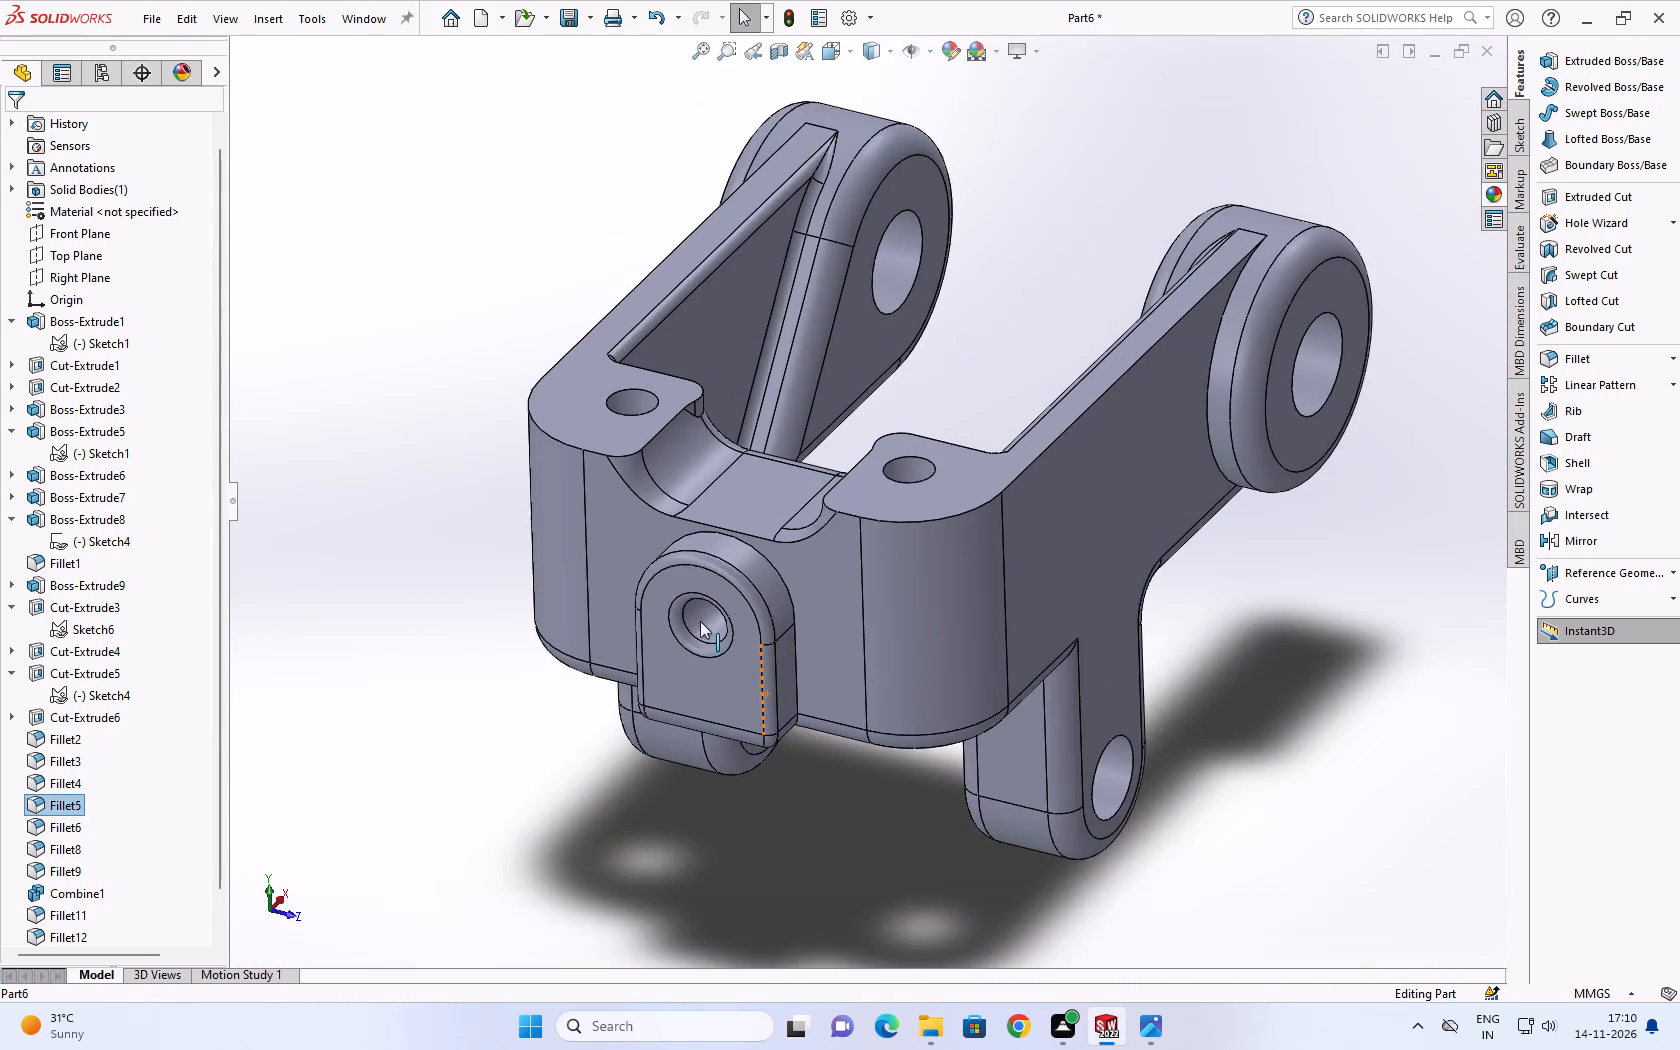
Examine the whole bracket from the top and outer arm side, including the end bosses and lower lugs.
scroll(734, 603, "up", 3)
scroll(735, 565, "down", 2)
scroll(803, 512, "down", 1)
middle_click_drag(817, 507, 926, 692)
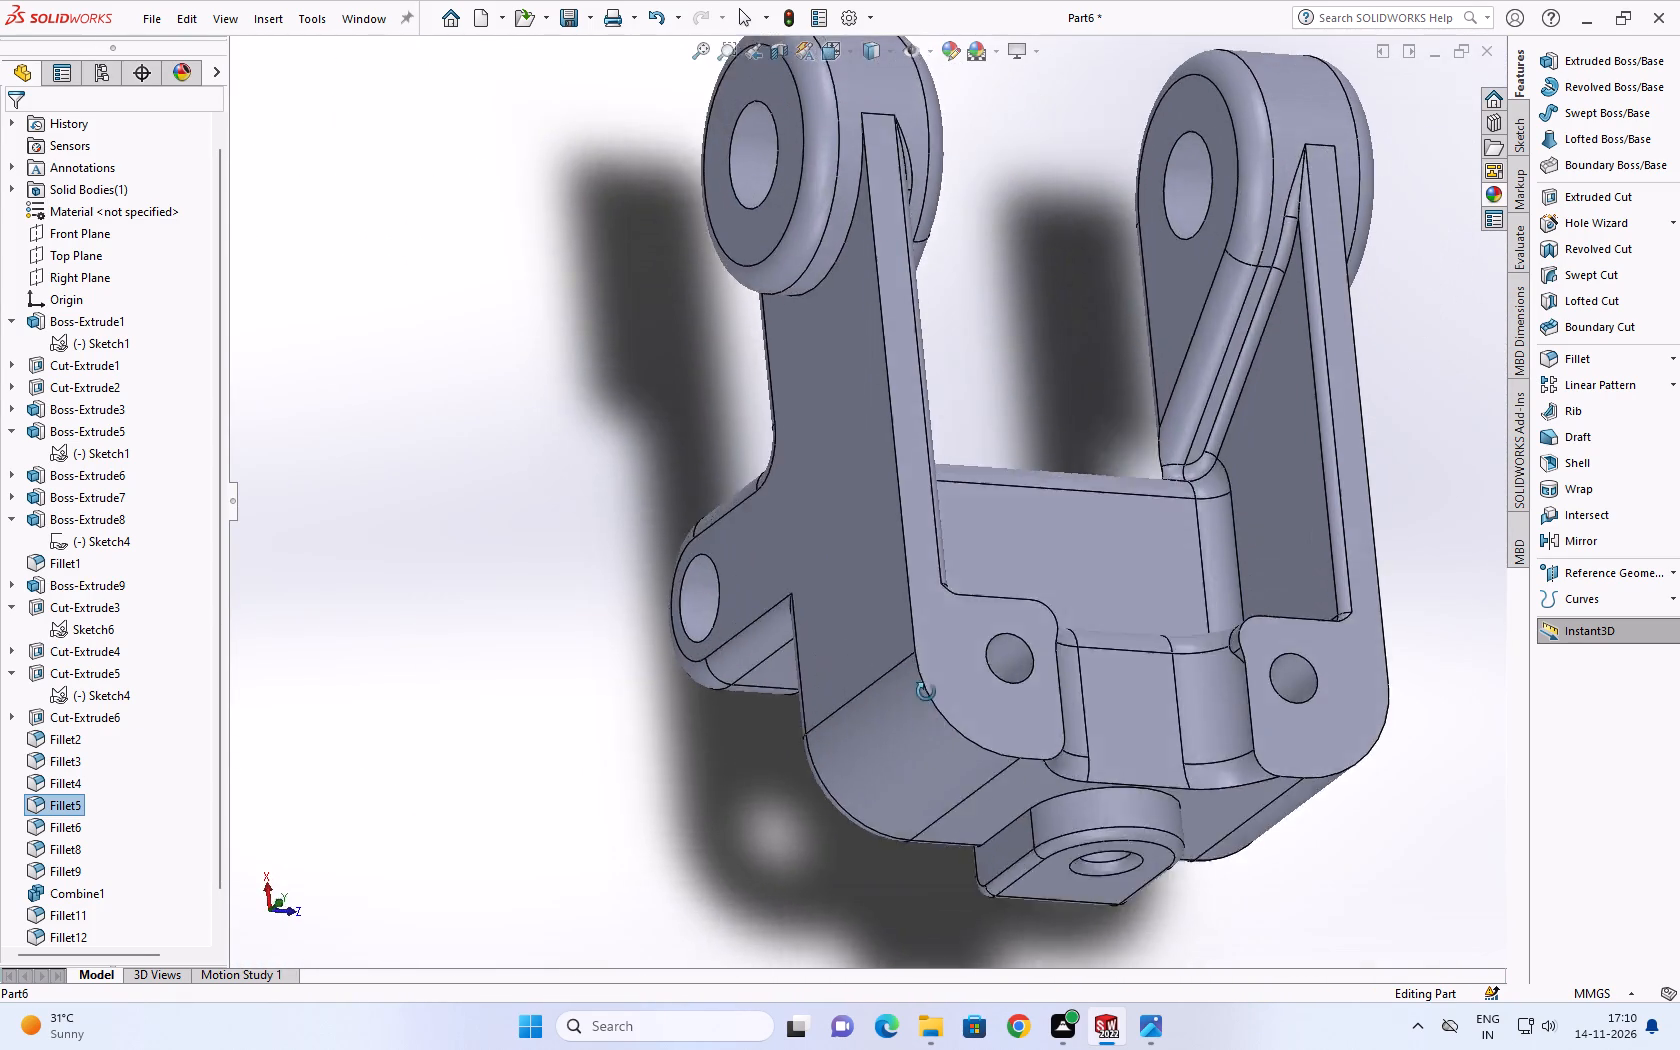
middle_click_drag(926, 692, 709, 458)
middle_click_drag(696, 462, 669, 532)
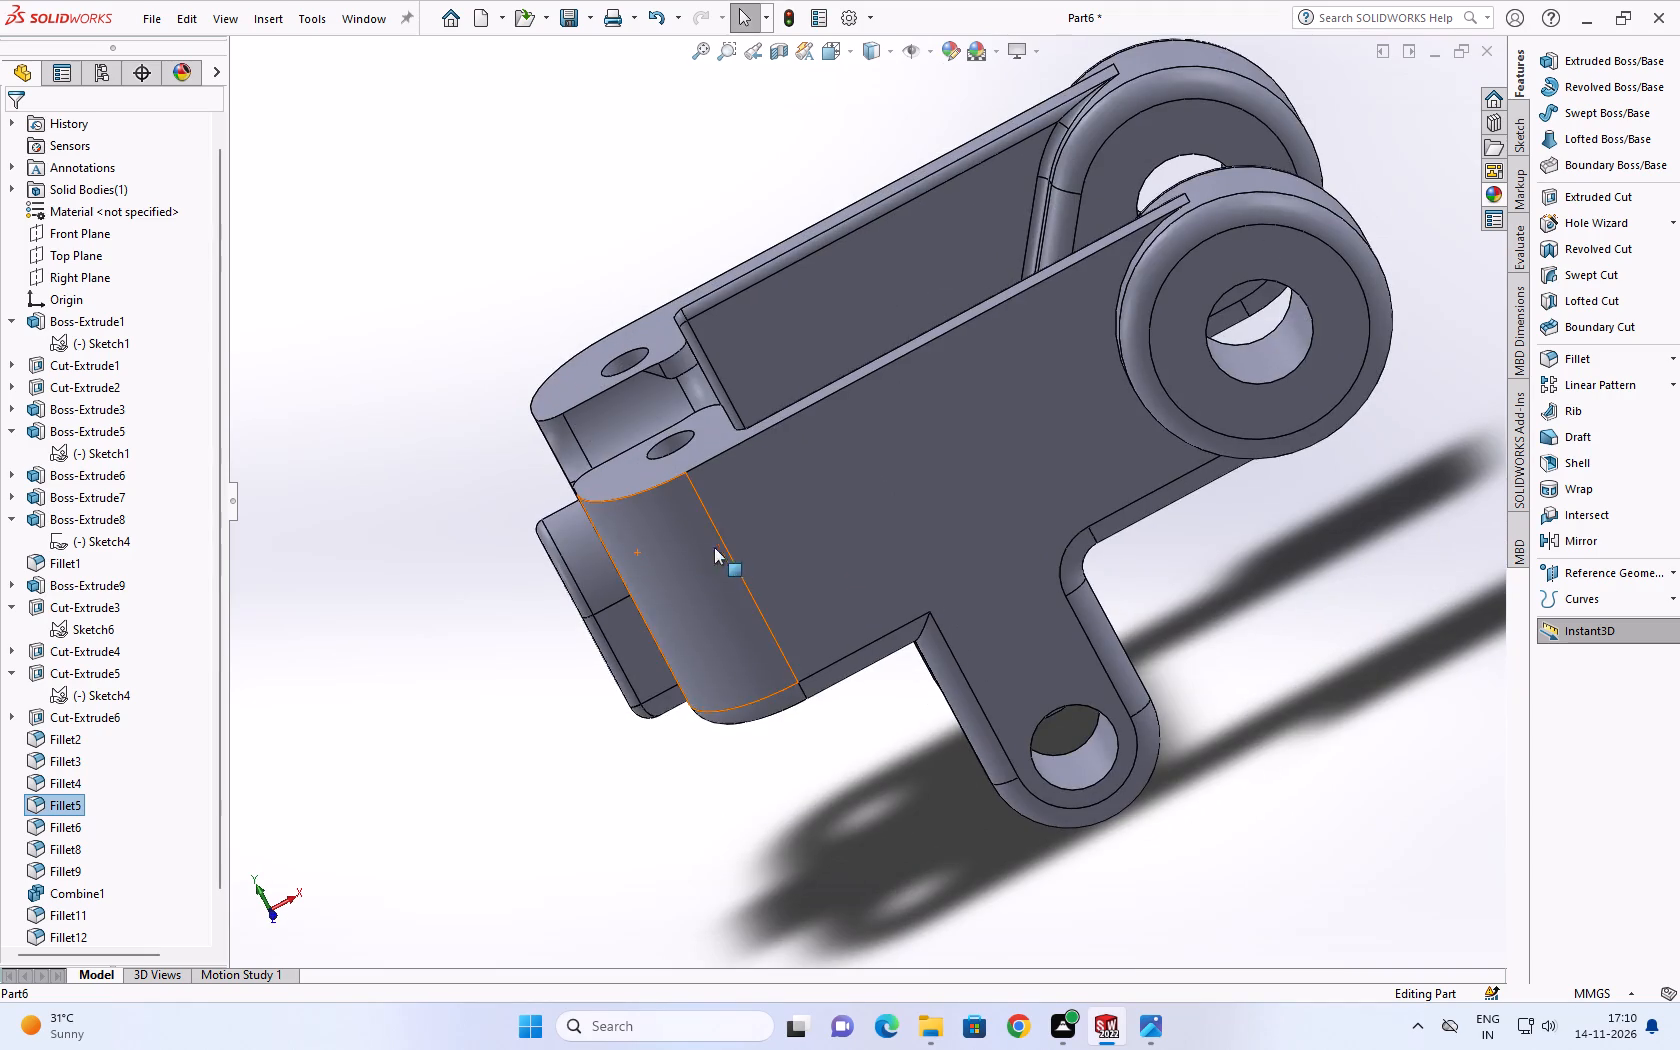
scroll(730, 579, "up", 2)
scroll(730, 579, "down", 2)
middle_click(730, 579)
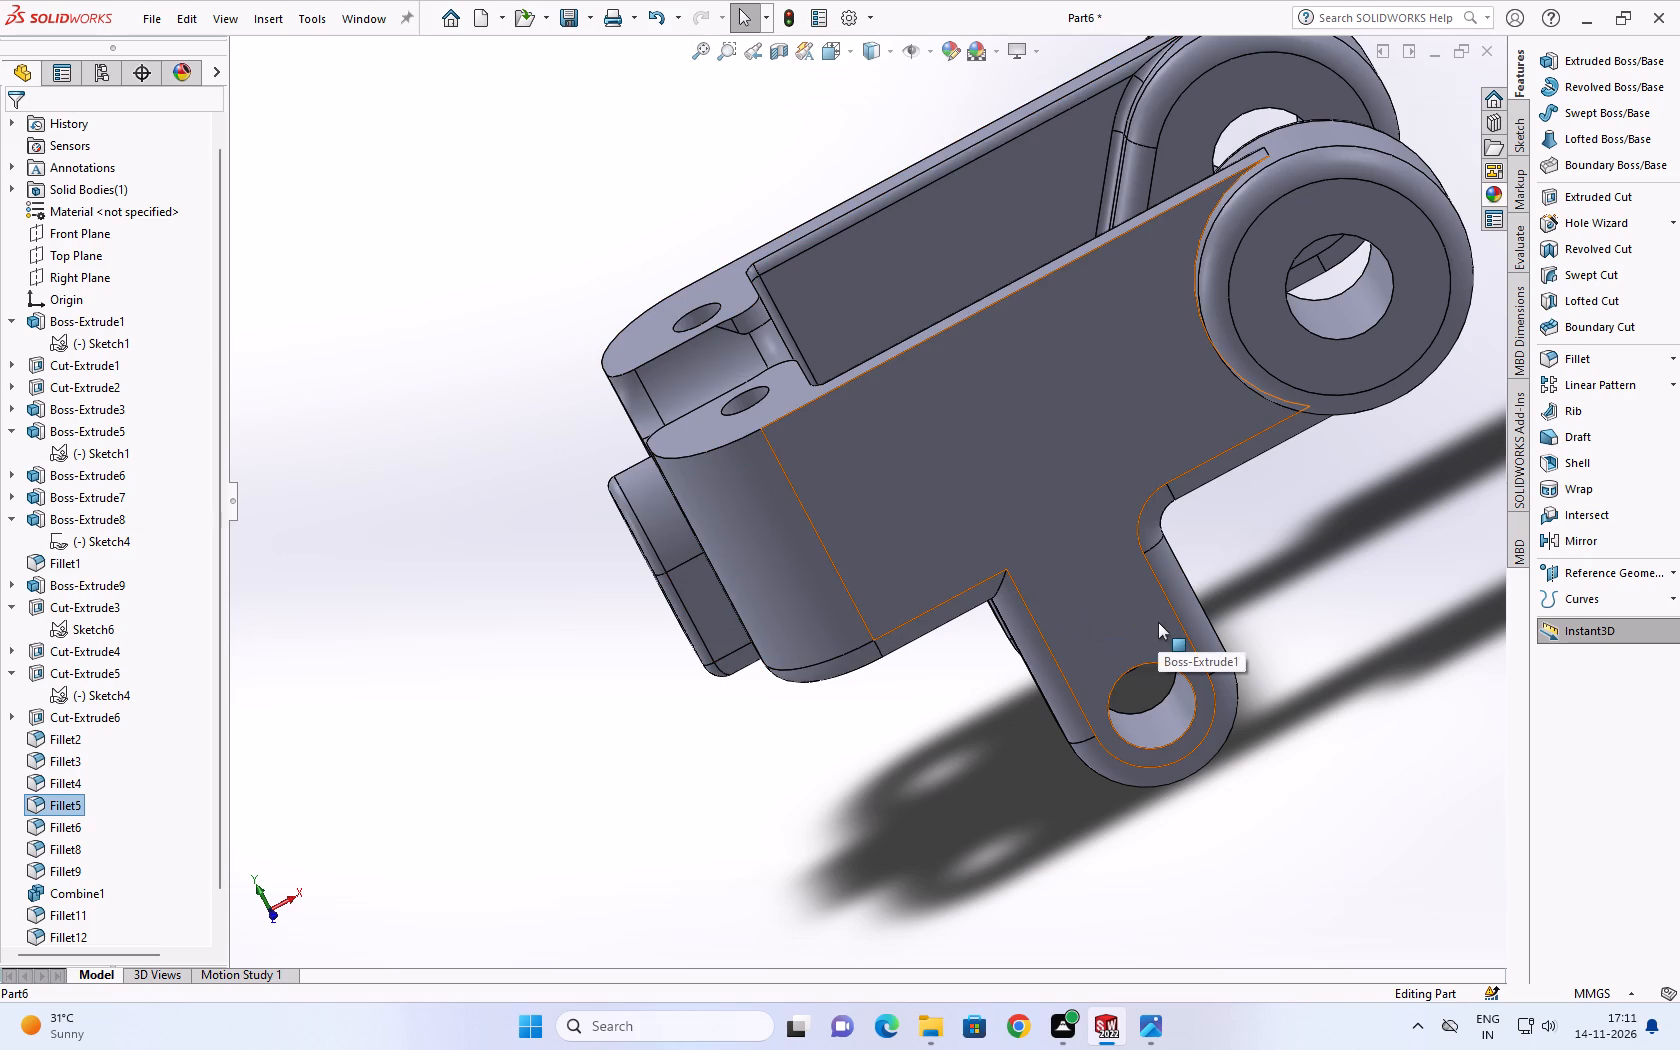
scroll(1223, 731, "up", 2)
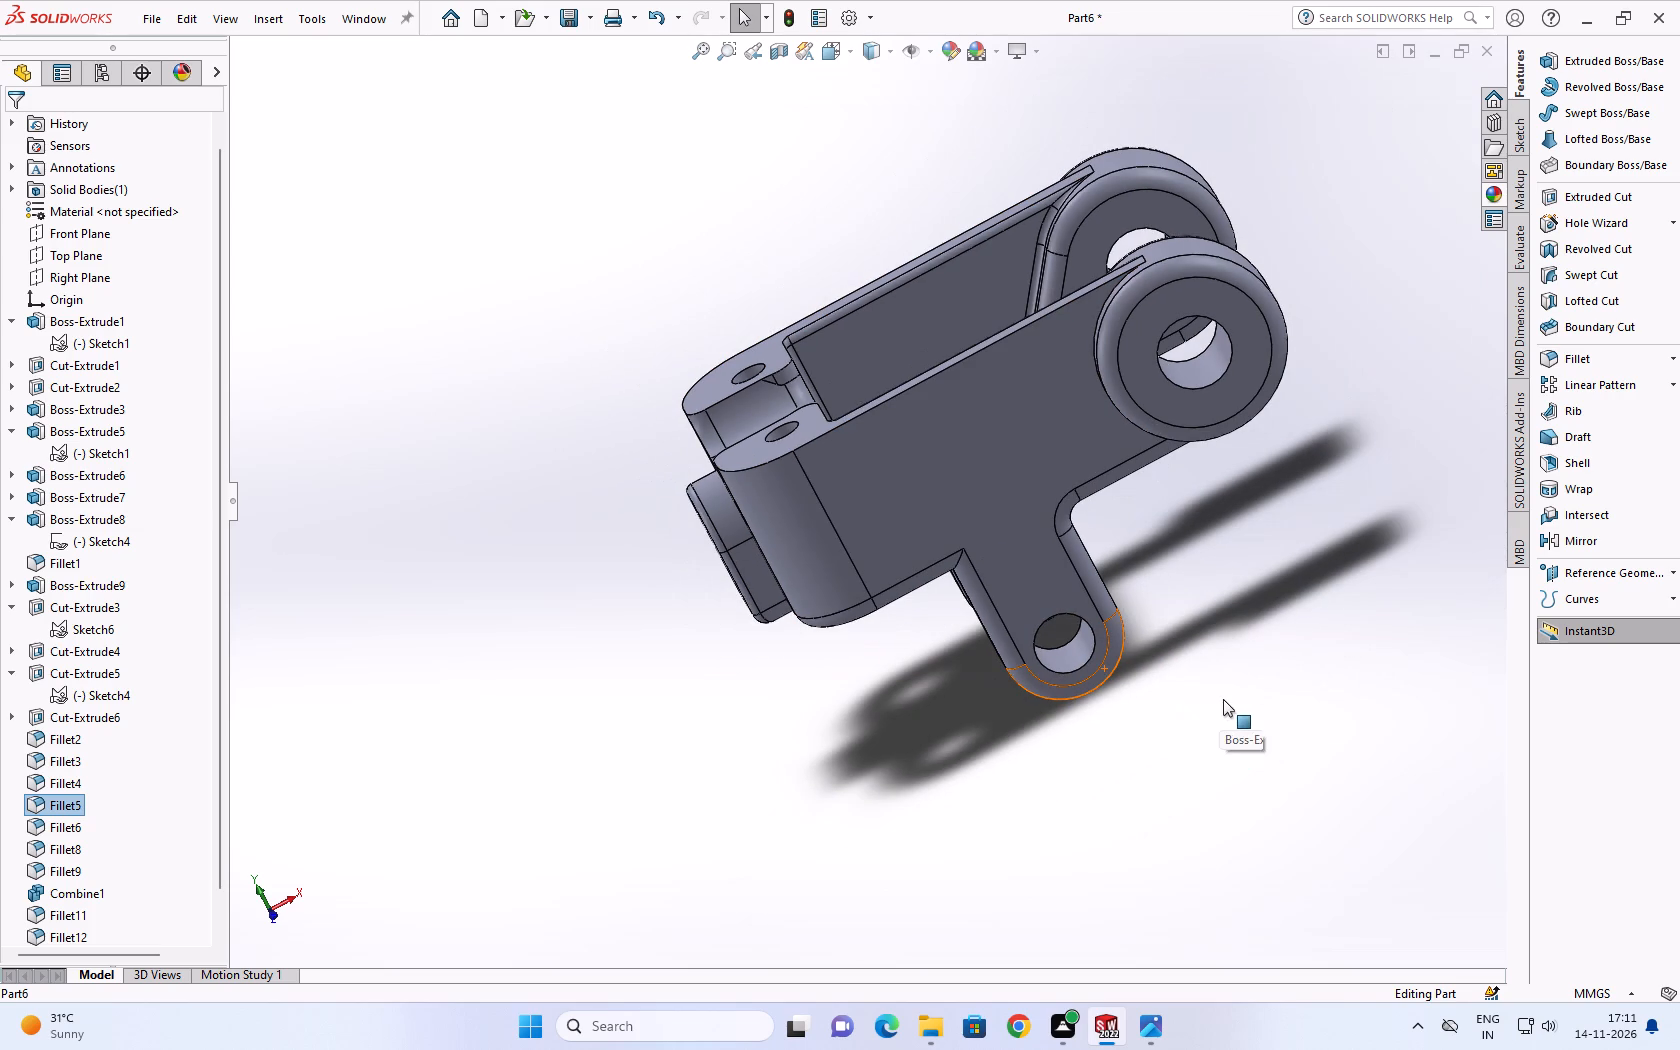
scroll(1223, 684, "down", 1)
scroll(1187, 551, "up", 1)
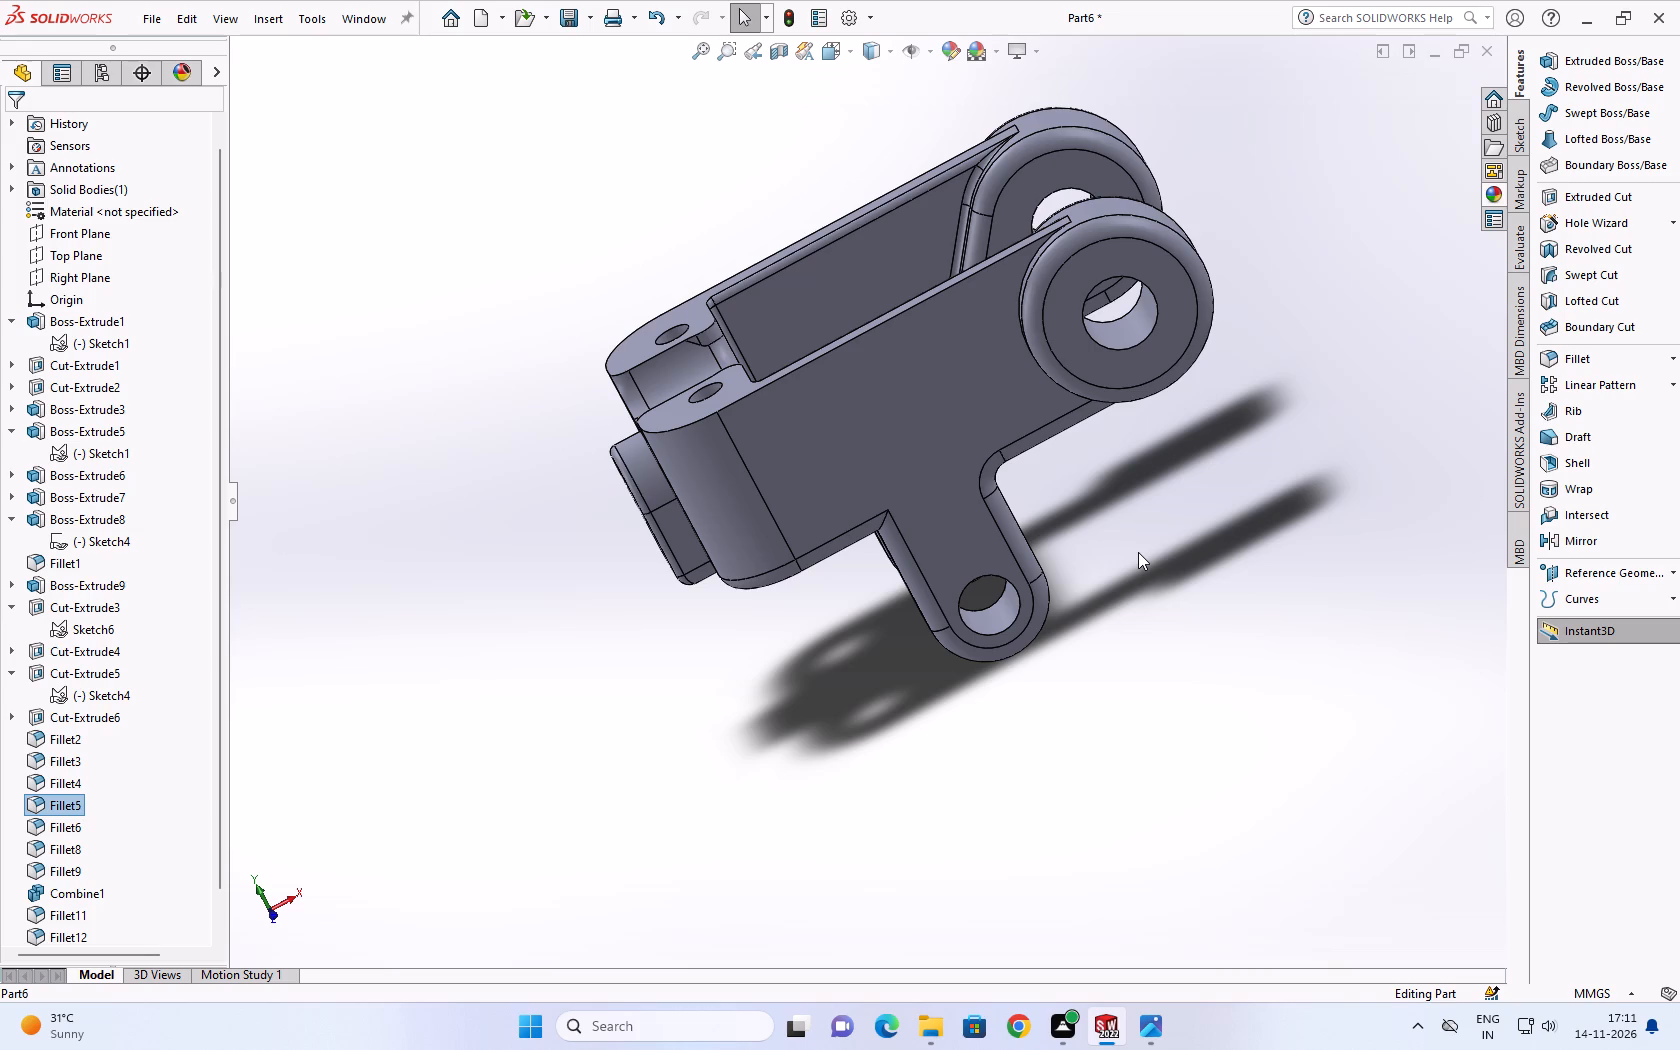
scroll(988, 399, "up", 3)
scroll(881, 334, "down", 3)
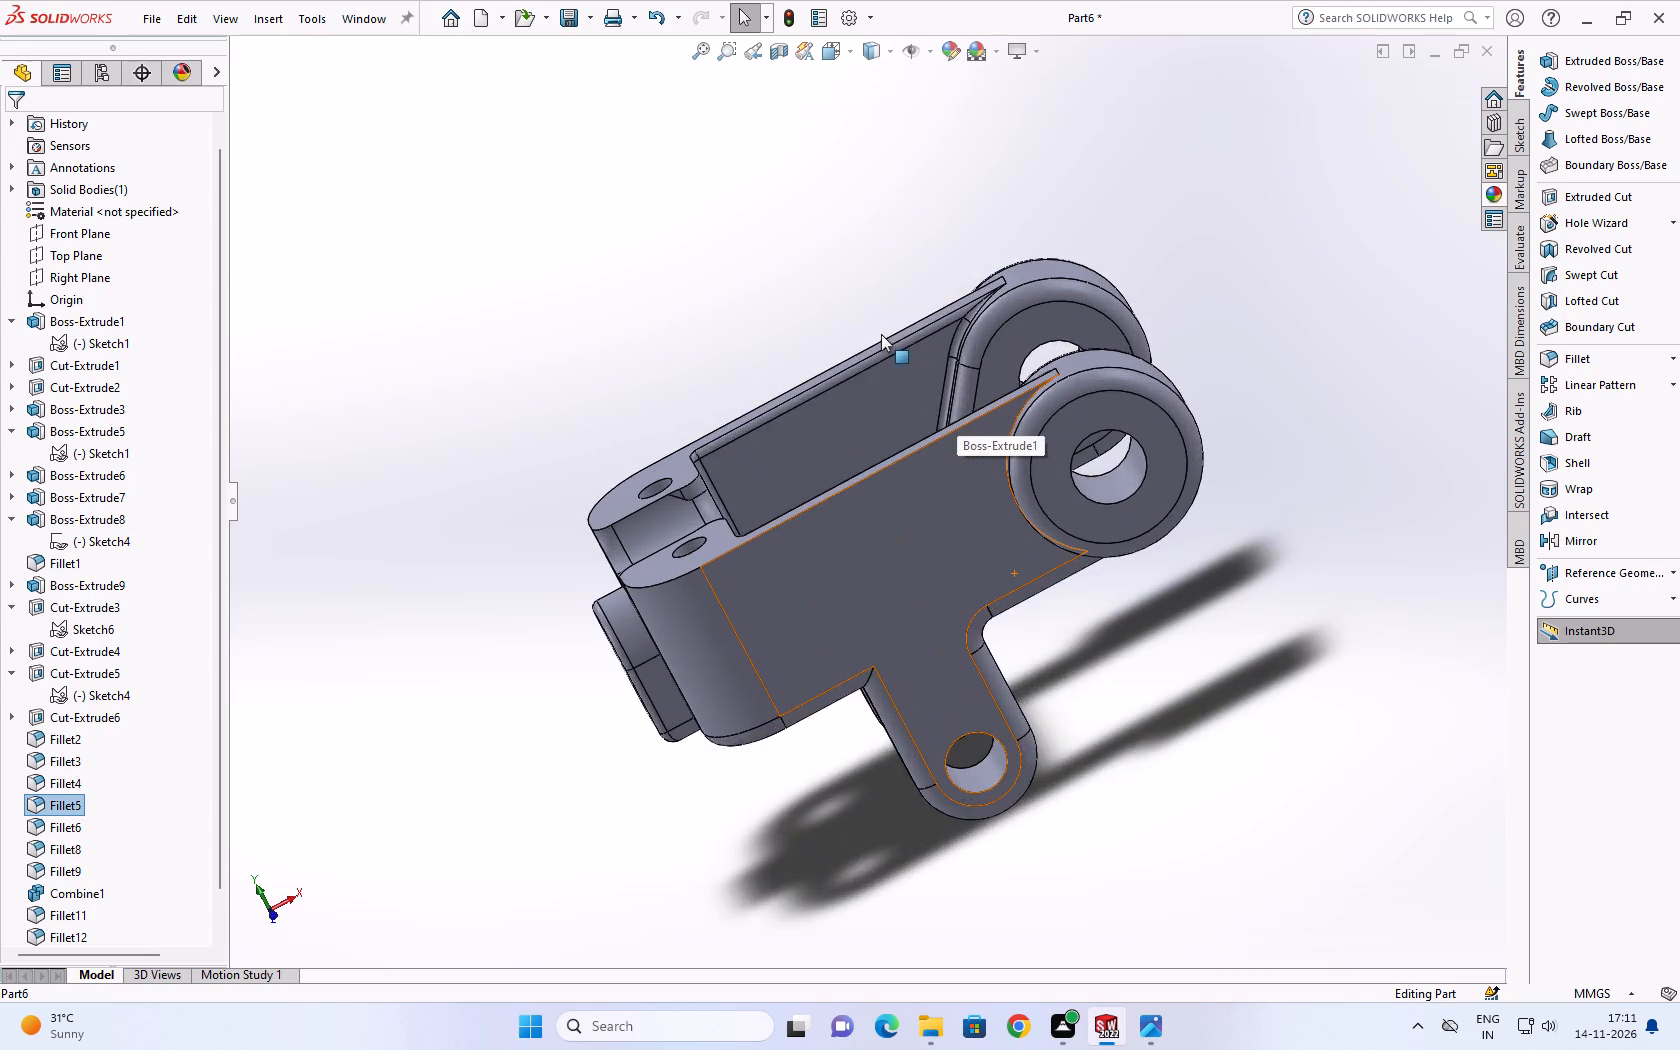
Examine the side arms, inner pocket, mounting-hole pads and front lug from above and from the front.
middle_click_drag(819, 361, 885, 440)
scroll(819, 361, "down", 1)
left_click(719, 285)
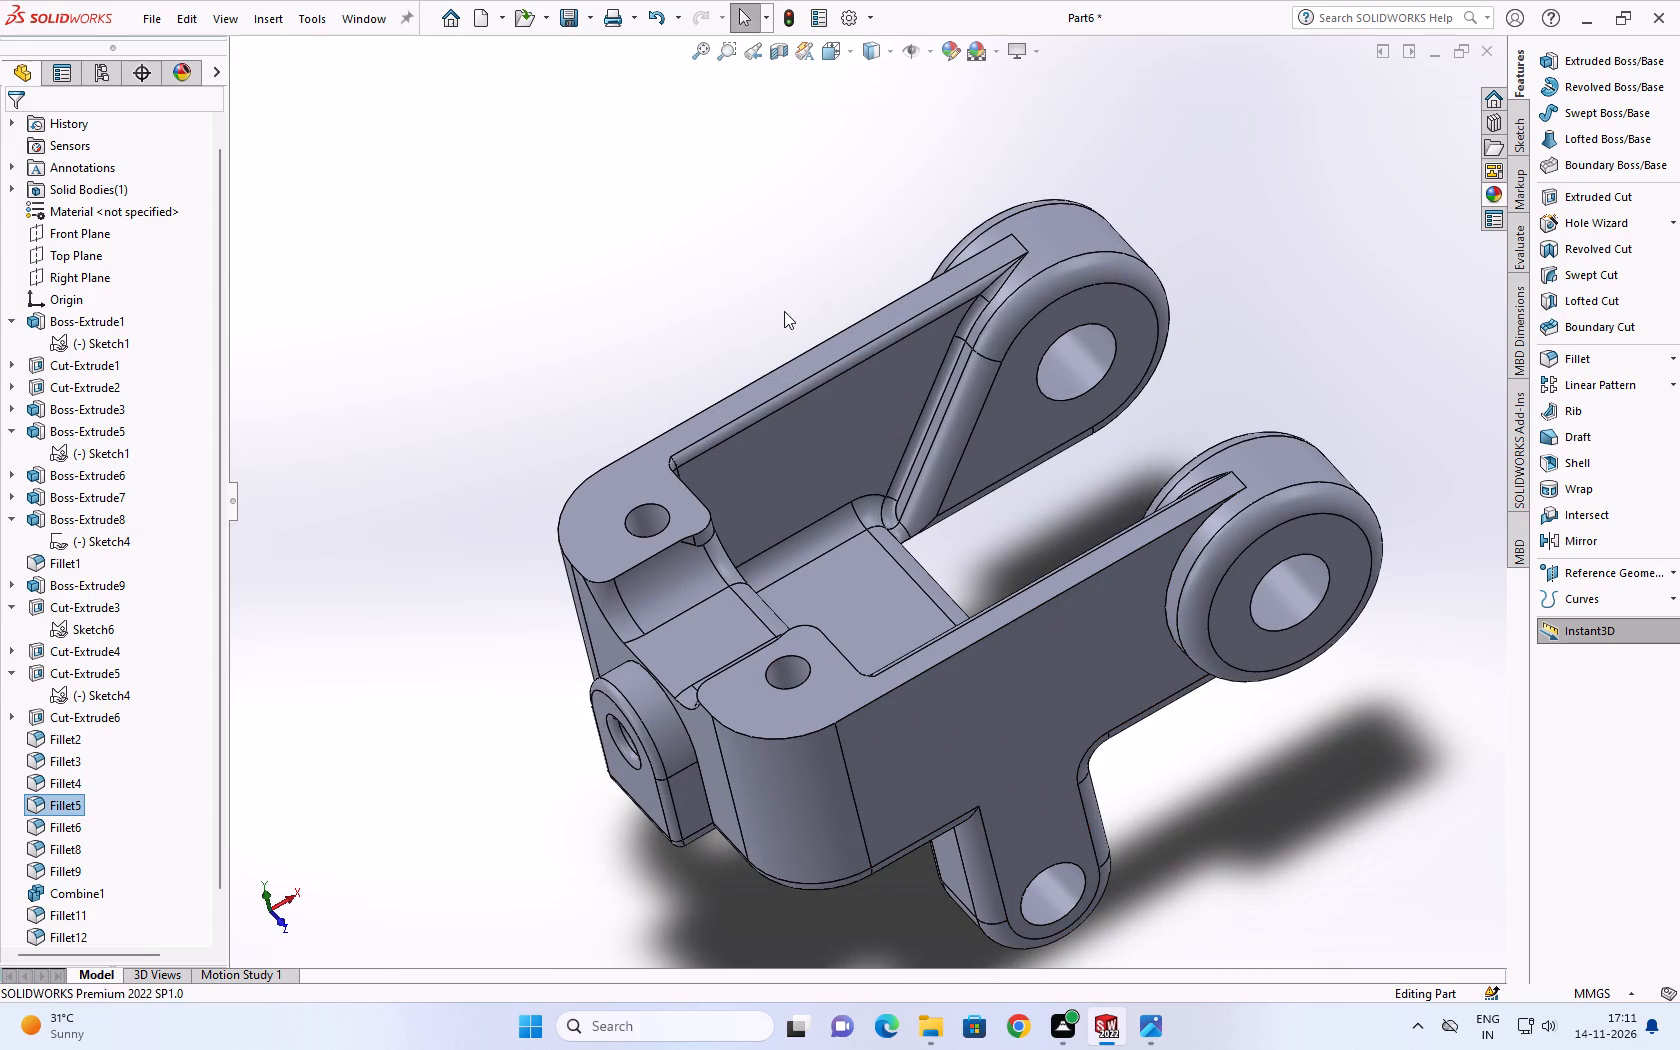
middle_click_drag(784, 311, 917, 361)
middle_click_drag(915, 381, 908, 405)
scroll(849, 576, "down", 2)
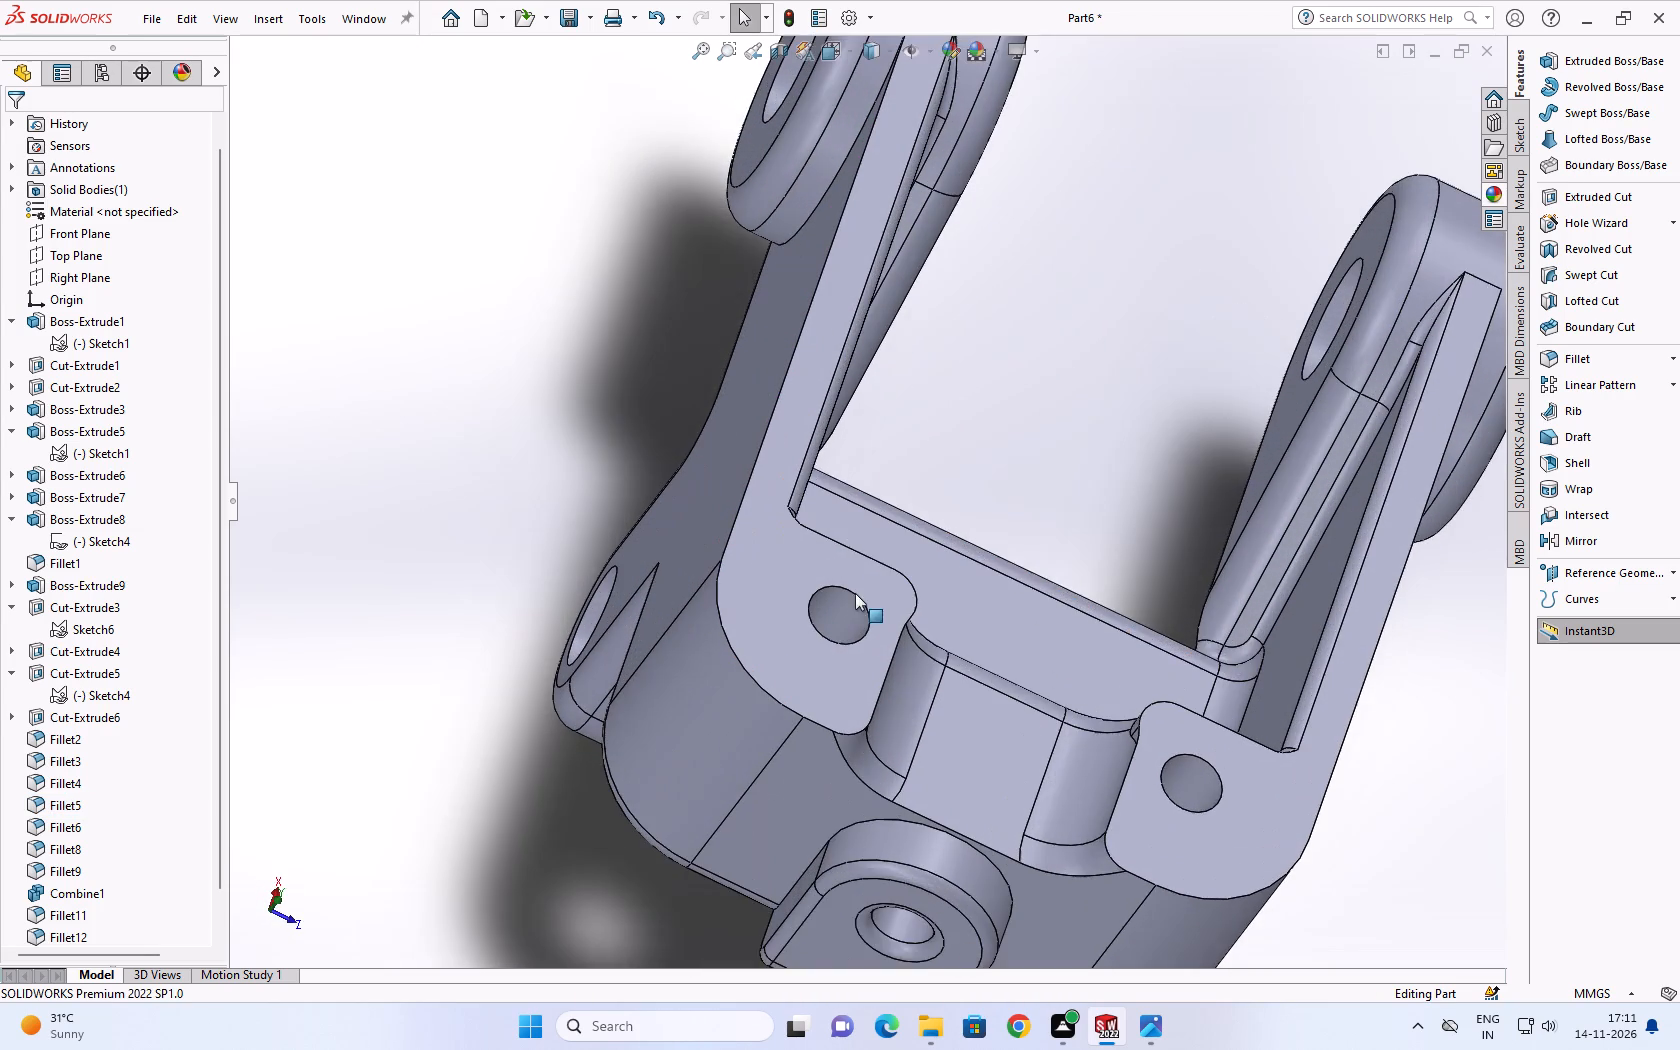
middle_click_drag(867, 671, 908, 467)
scroll(837, 252, "down", 1)
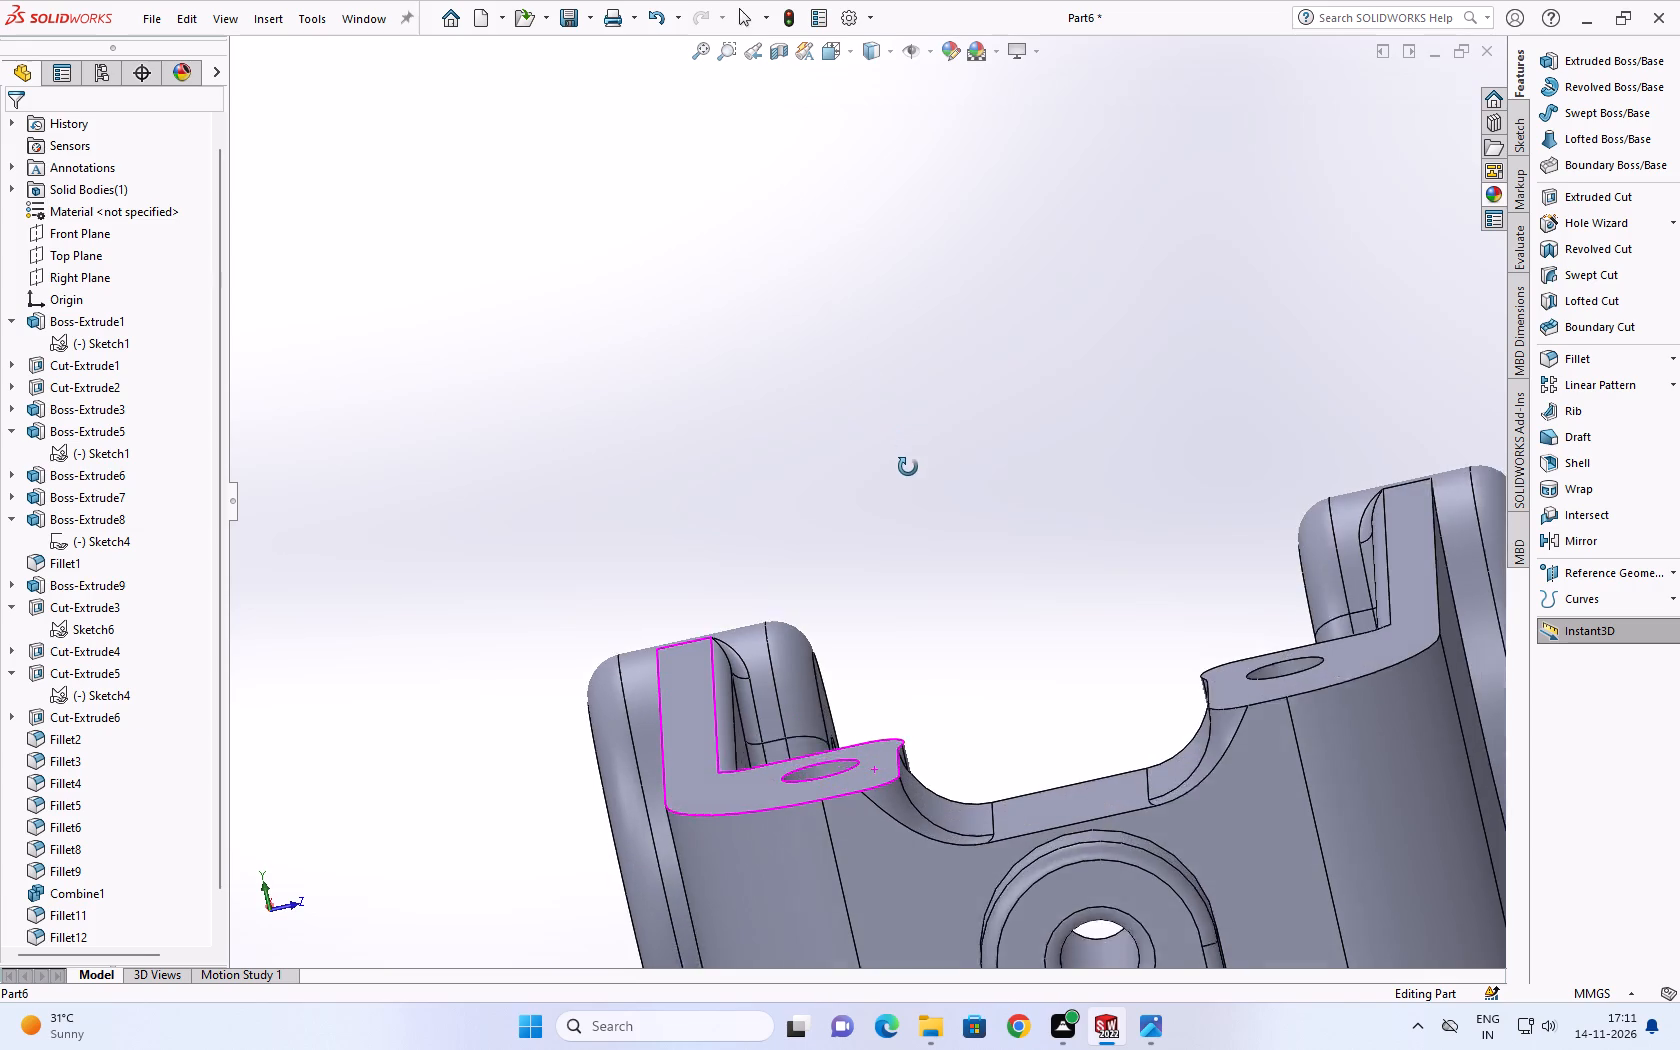
middle_click_drag(908, 467, 912, 480)
scroll(970, 653, "down", 1)
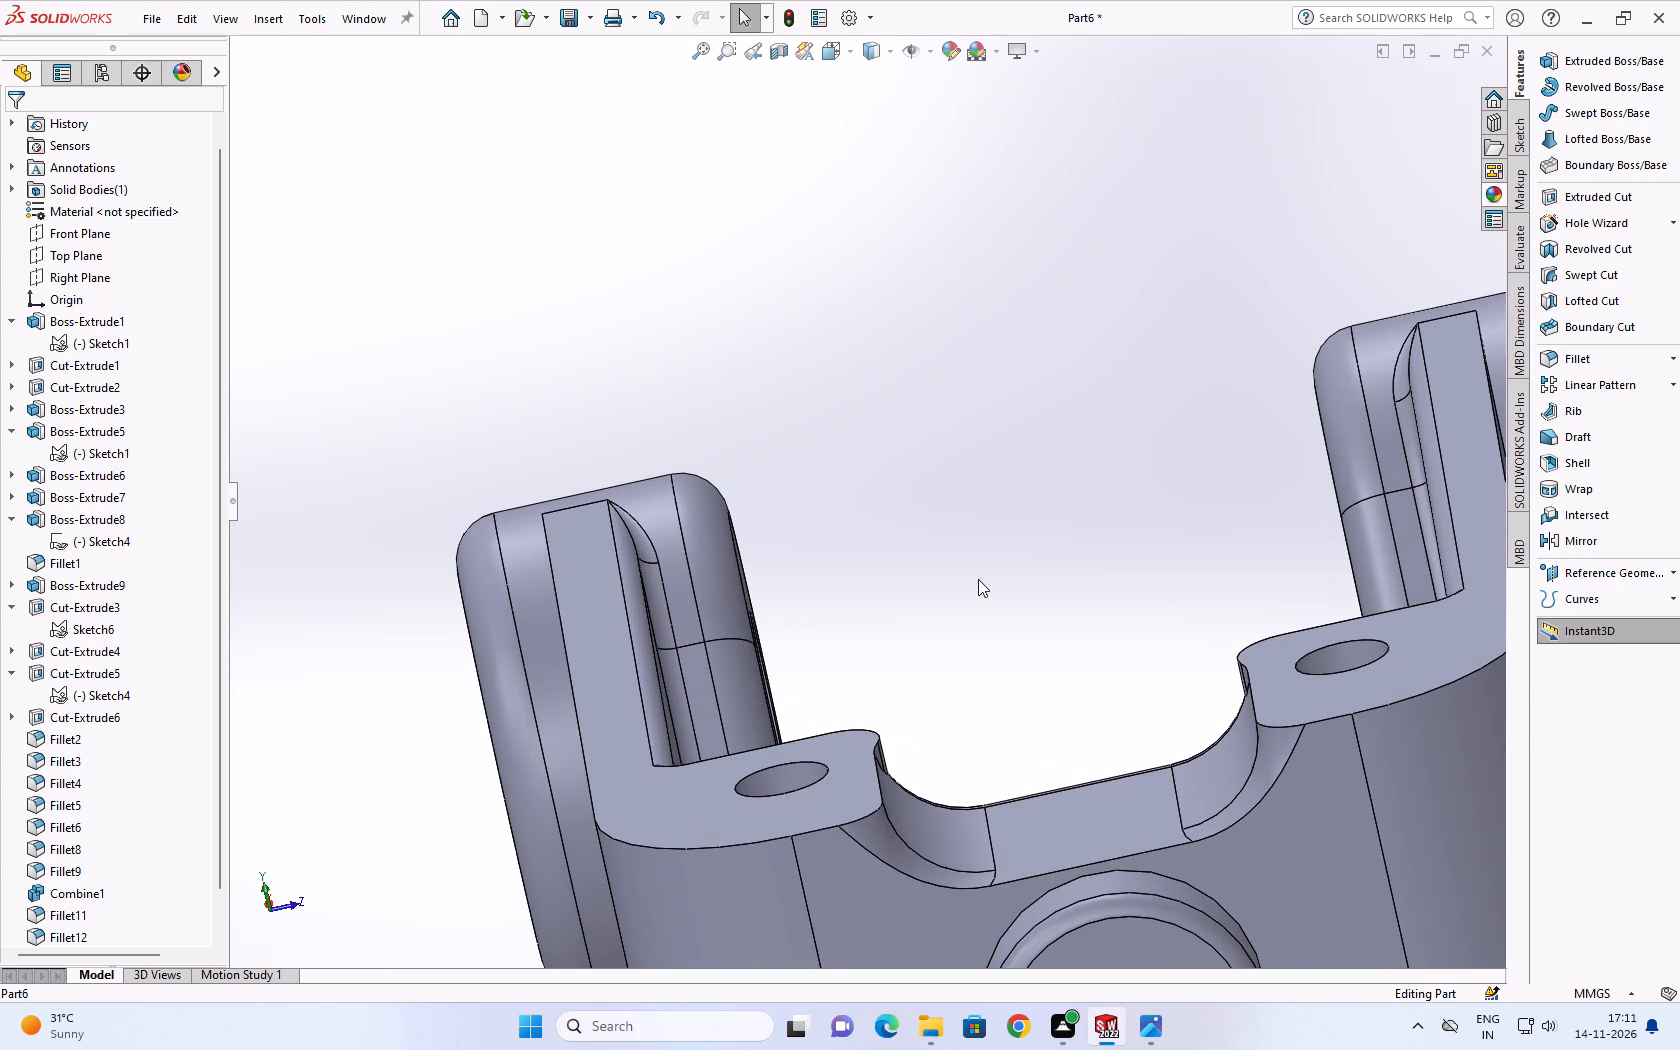
scroll(1422, 174, "down", 2)
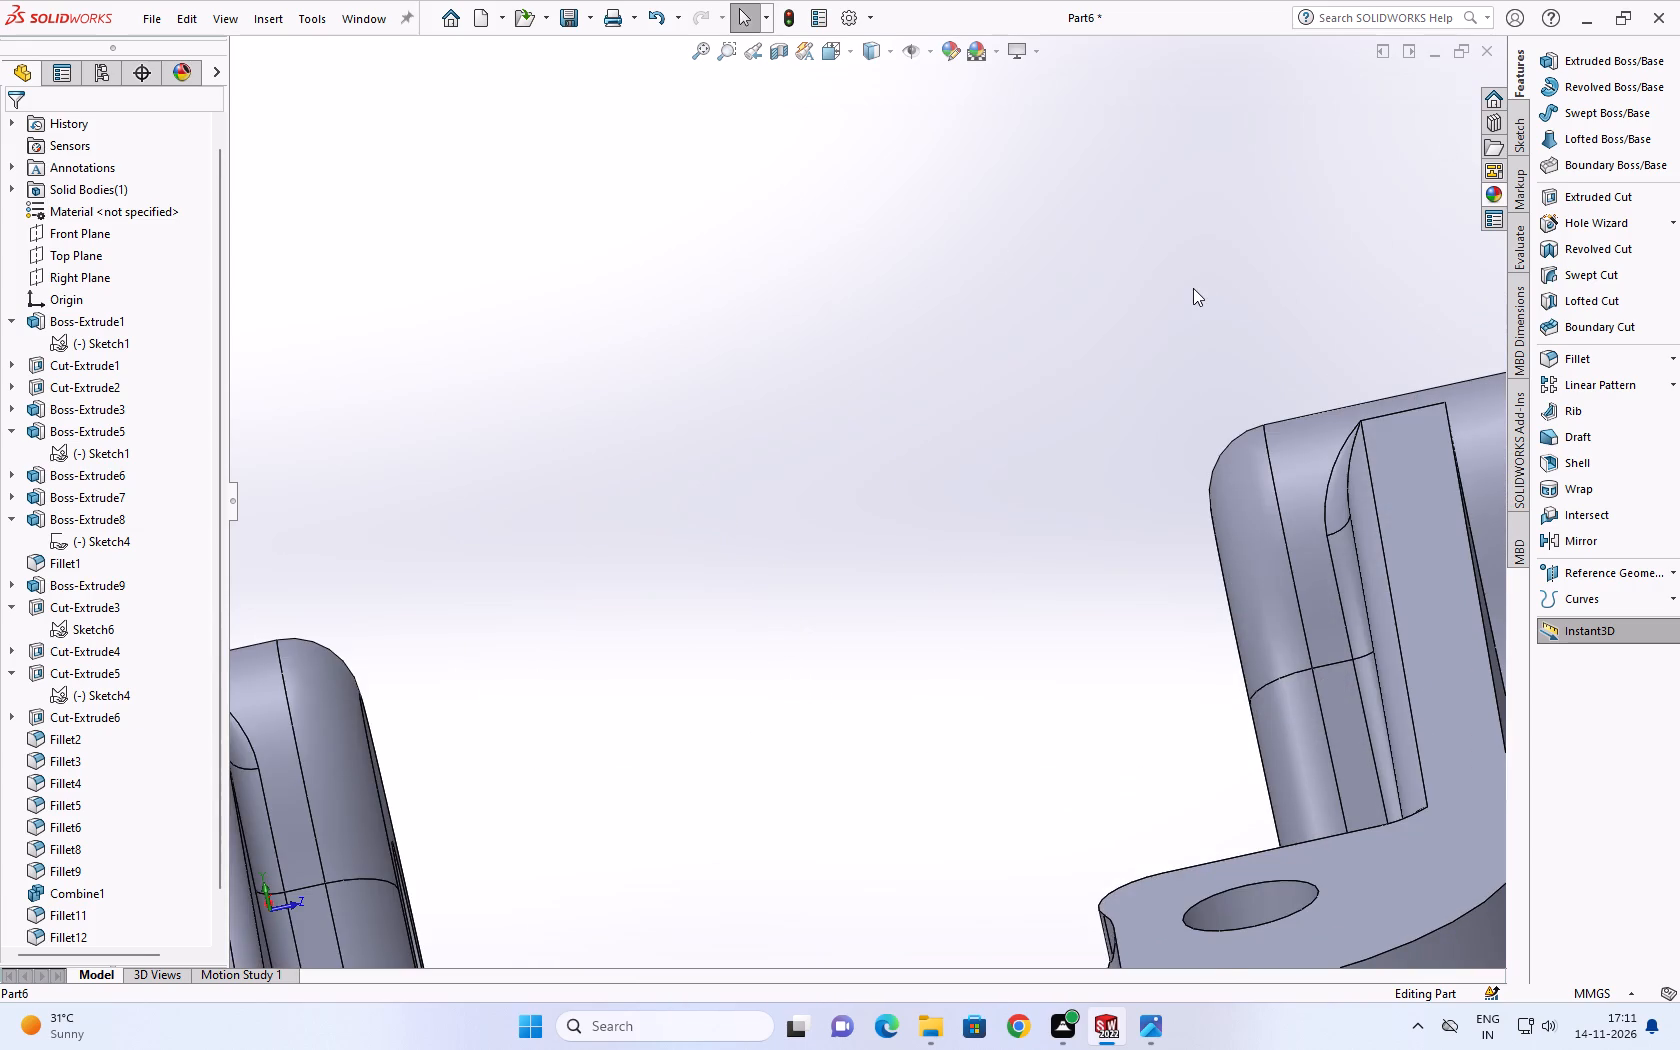
Examine the whole bracket from the front, the outer arm side and the underside.
scroll(1193, 288, "up", 7)
scroll(1045, 339, "down", 3)
scroll(946, 534, "up", 3)
scroll(920, 618, "down", 2)
scroll(883, 679, "up", 2)
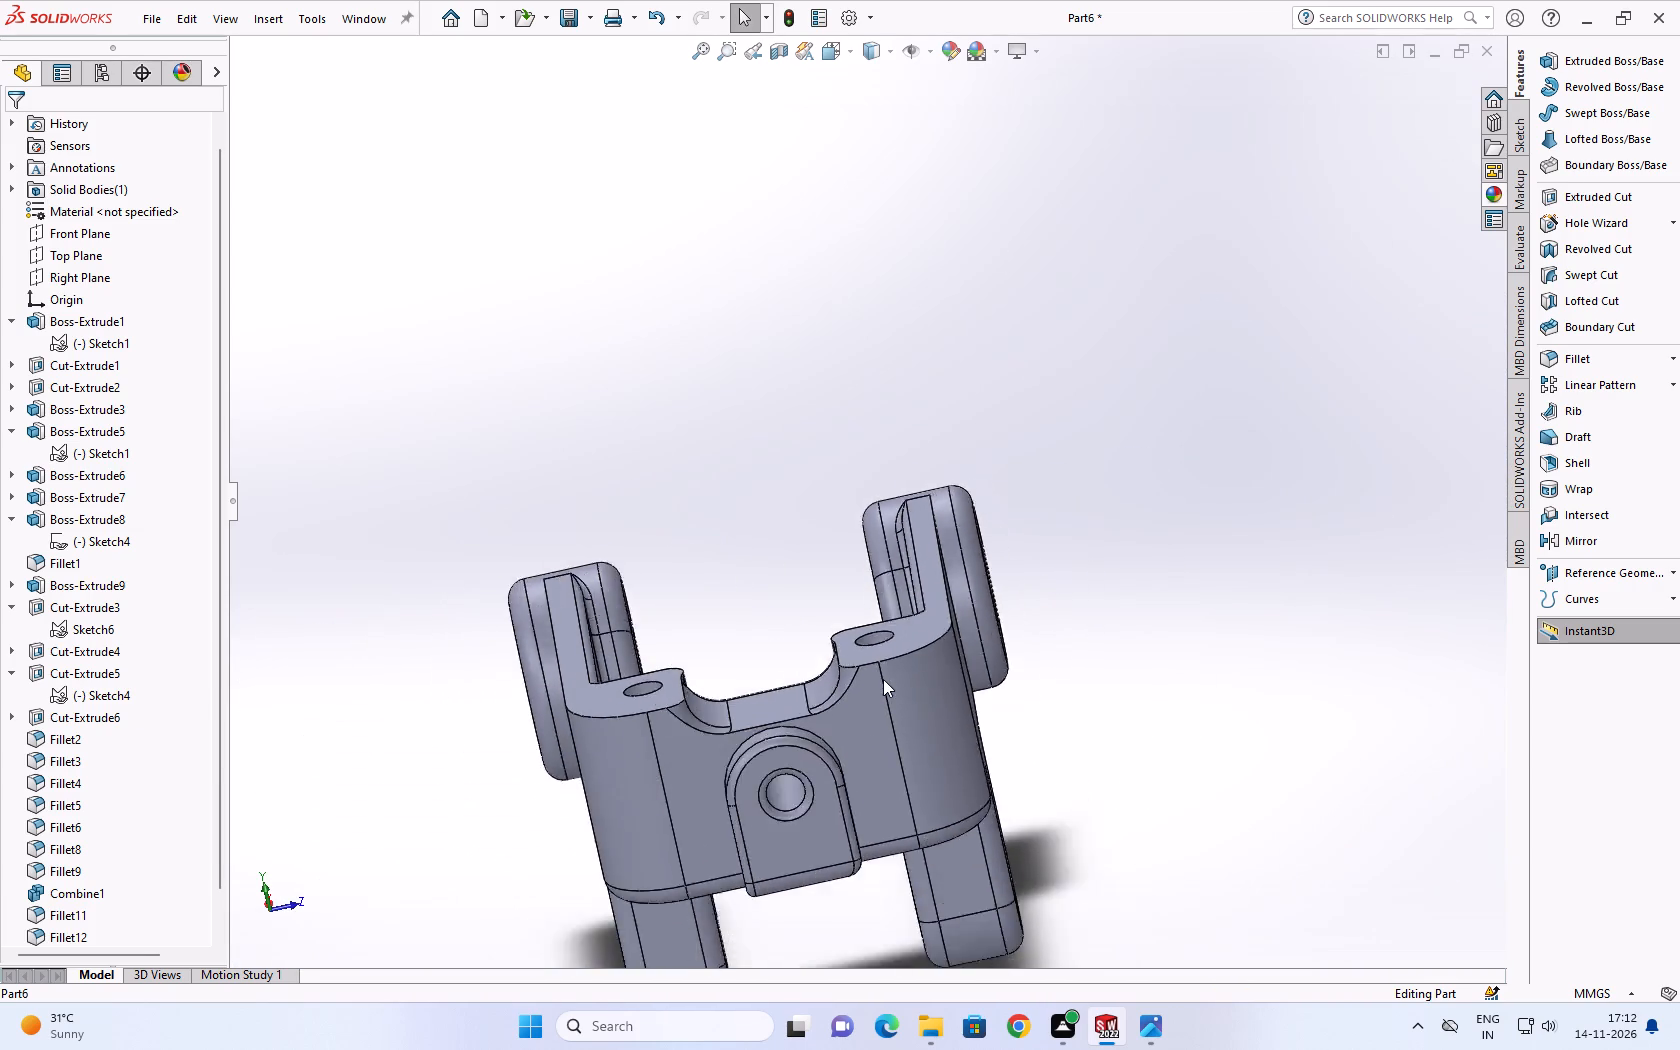
scroll(883, 679, "up", 2)
middle_click_drag(883, 679, 1081, 504)
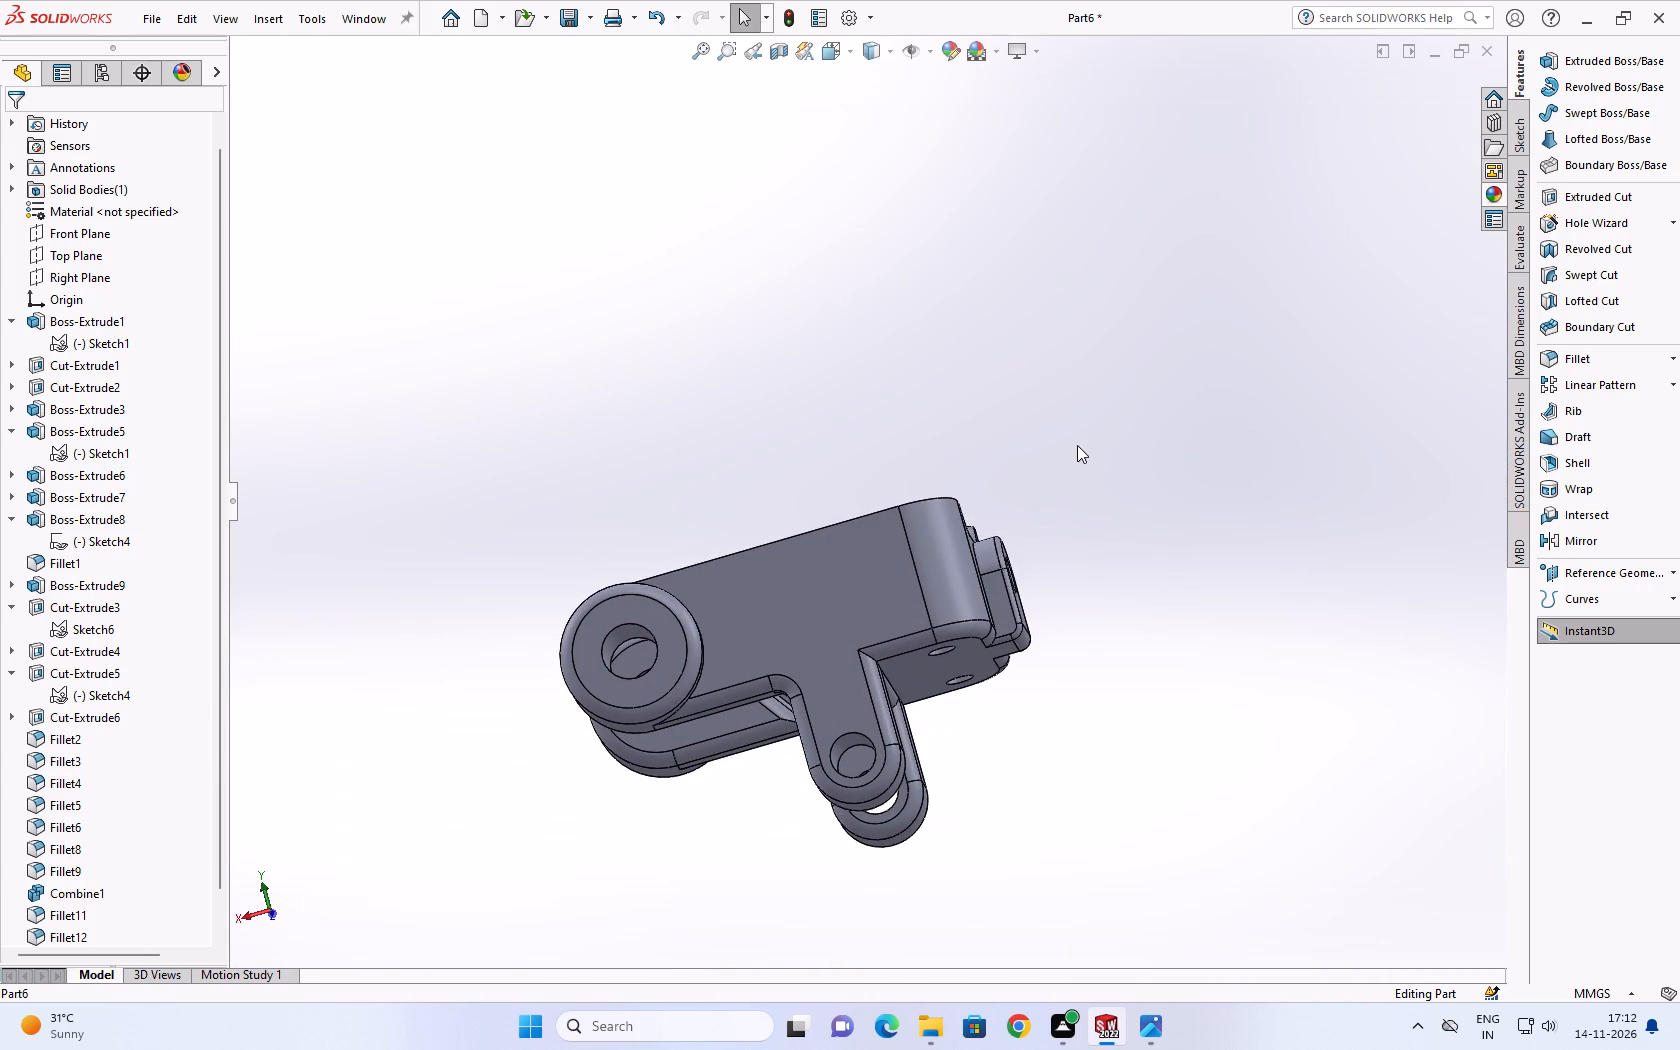
middle_click_drag(1126, 744, 1177, 291)
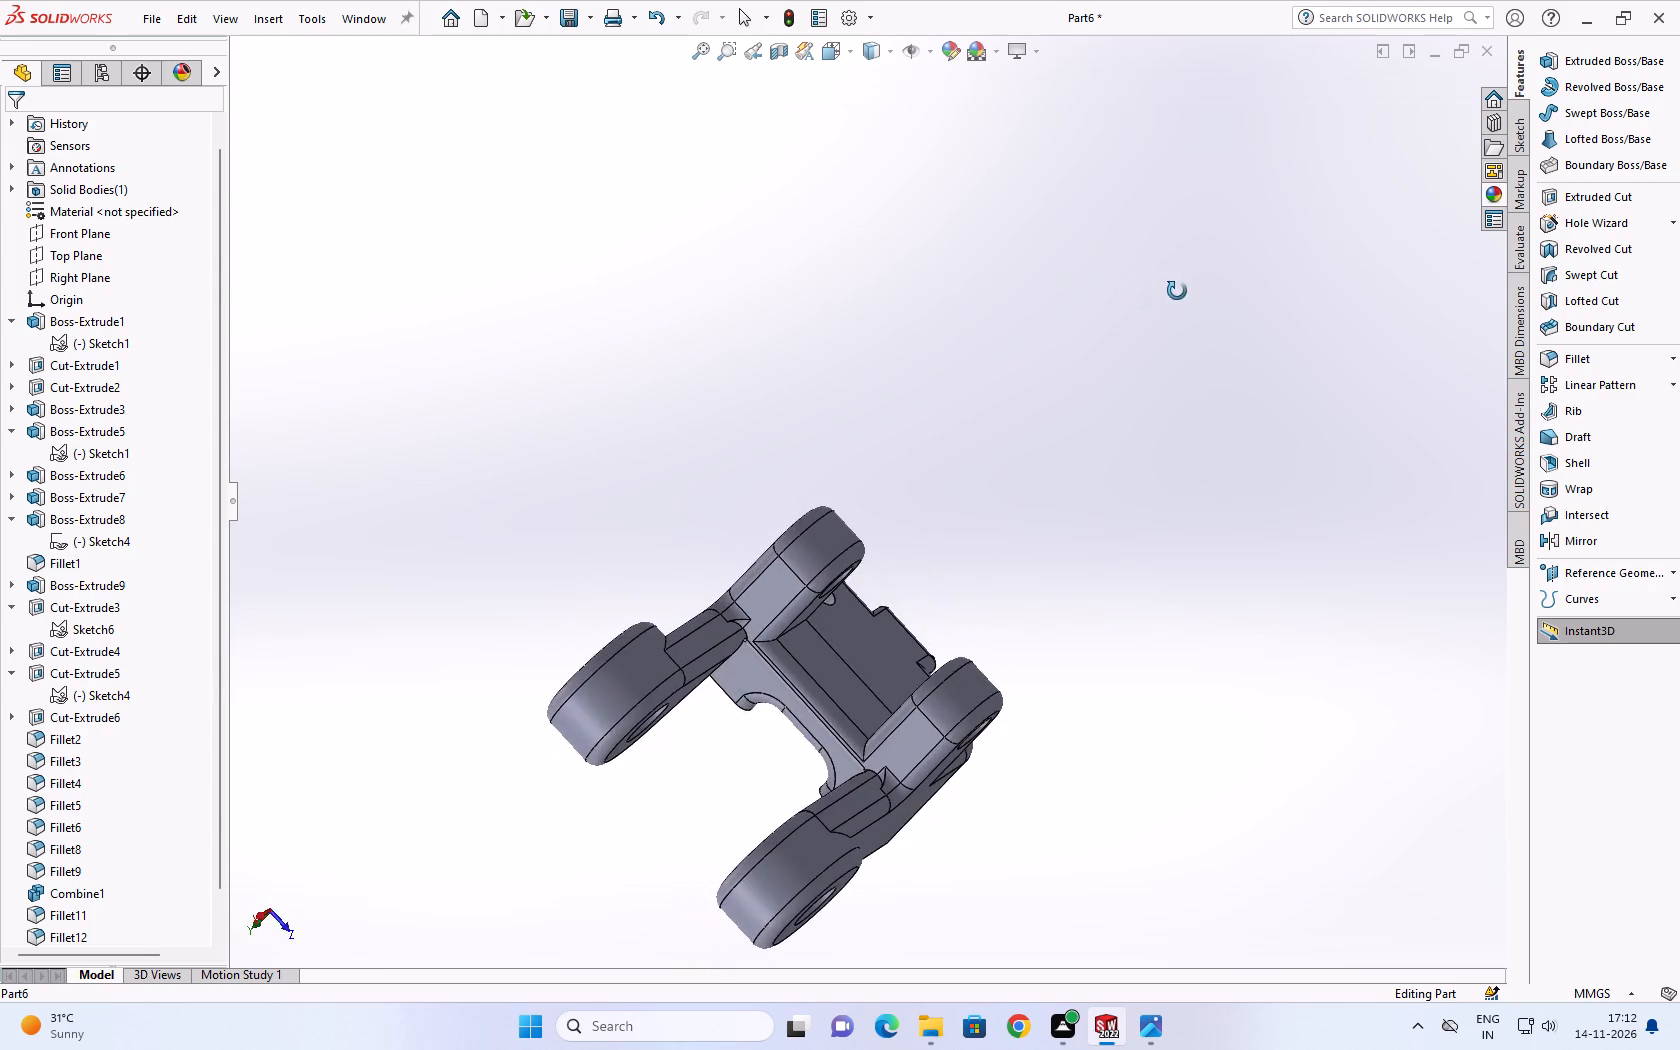
middle_click_drag(1177, 291, 1146, 868)
scroll(1164, 625, "up", 1)
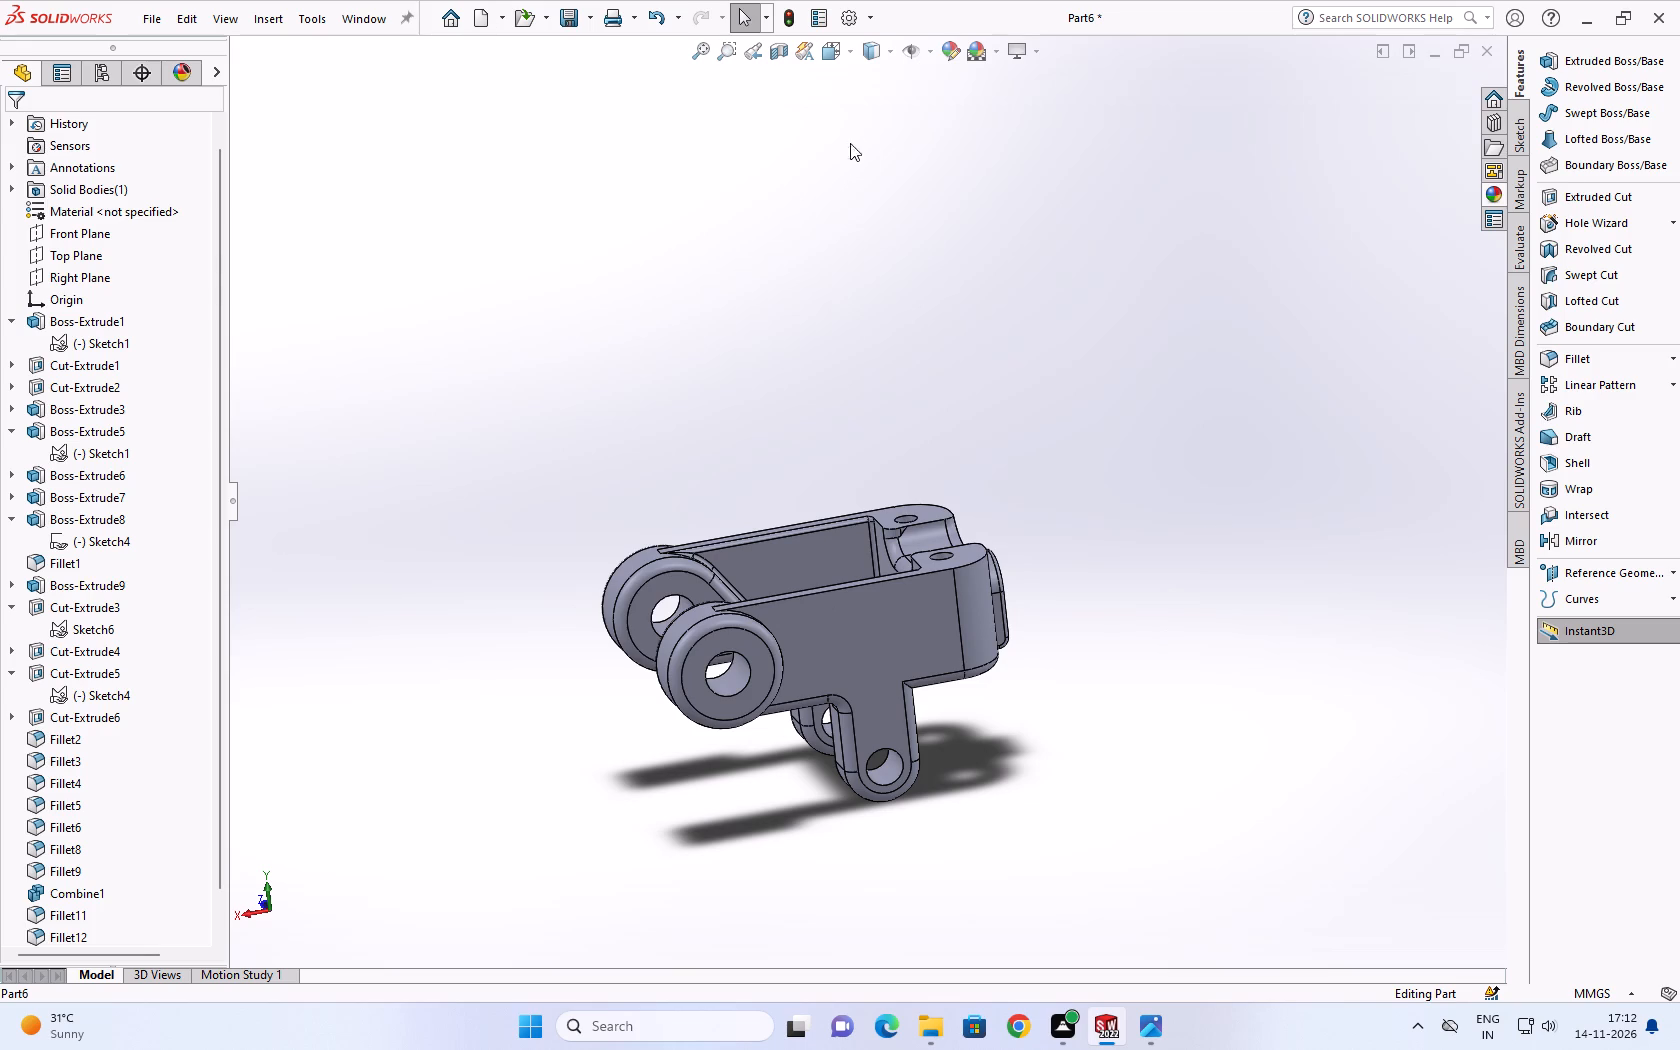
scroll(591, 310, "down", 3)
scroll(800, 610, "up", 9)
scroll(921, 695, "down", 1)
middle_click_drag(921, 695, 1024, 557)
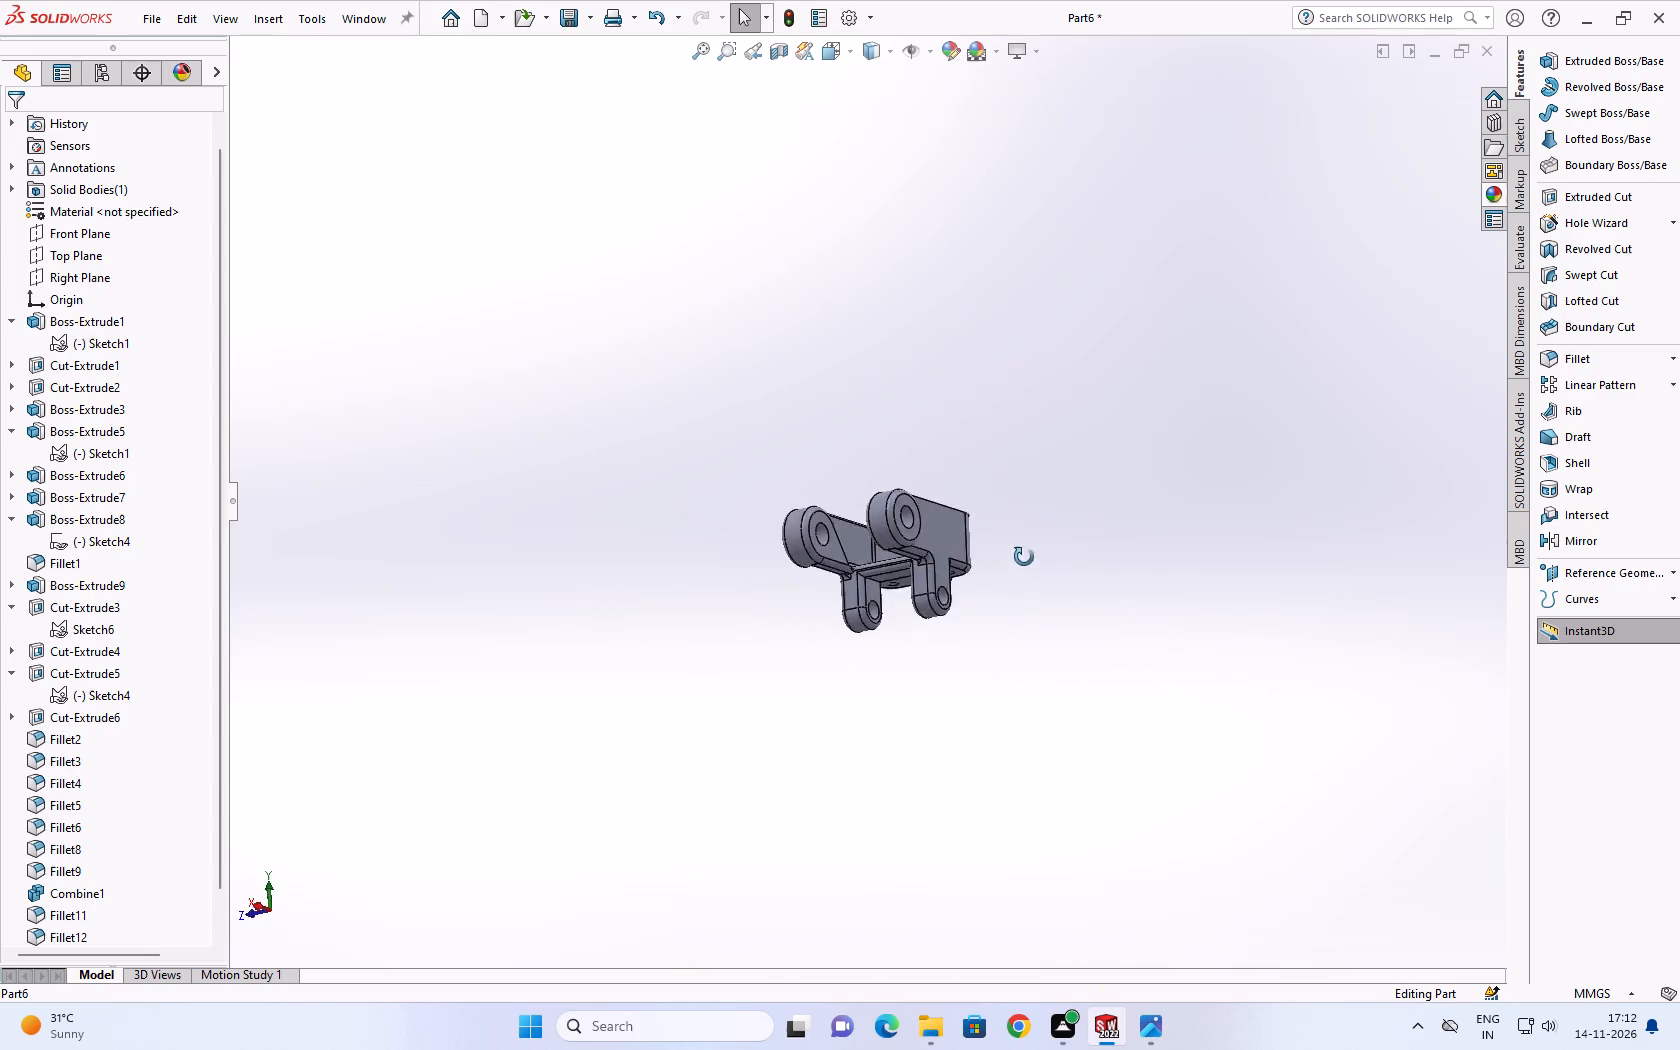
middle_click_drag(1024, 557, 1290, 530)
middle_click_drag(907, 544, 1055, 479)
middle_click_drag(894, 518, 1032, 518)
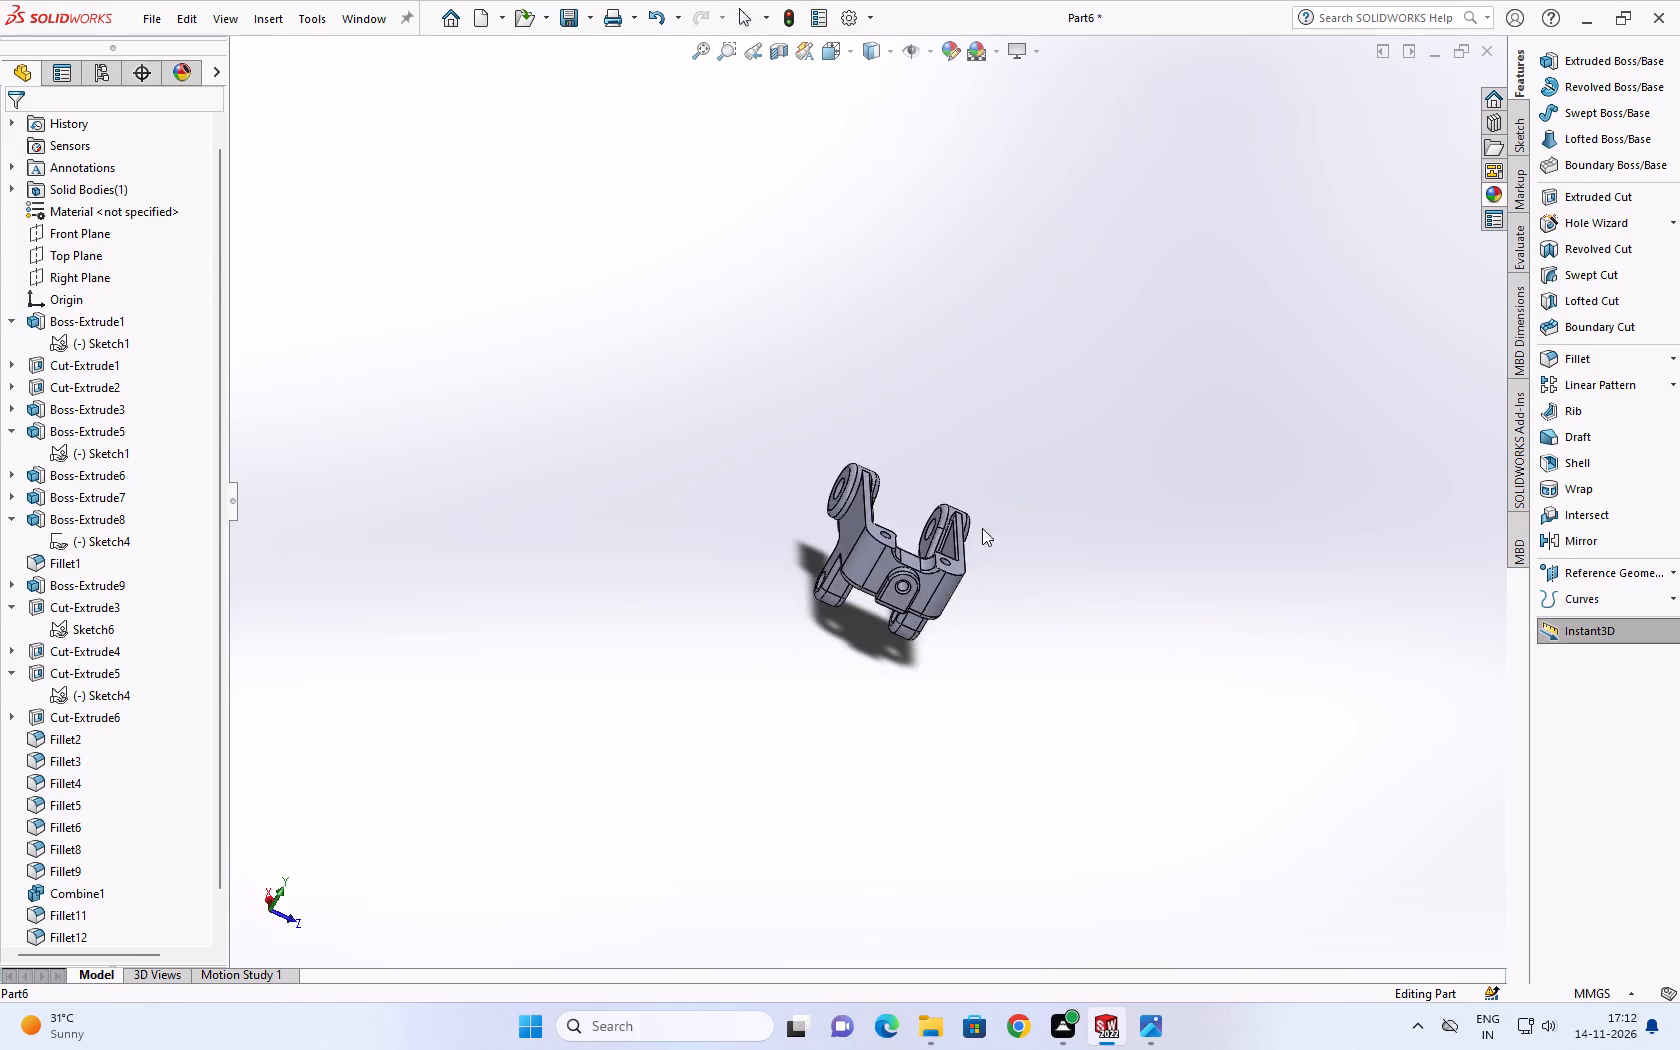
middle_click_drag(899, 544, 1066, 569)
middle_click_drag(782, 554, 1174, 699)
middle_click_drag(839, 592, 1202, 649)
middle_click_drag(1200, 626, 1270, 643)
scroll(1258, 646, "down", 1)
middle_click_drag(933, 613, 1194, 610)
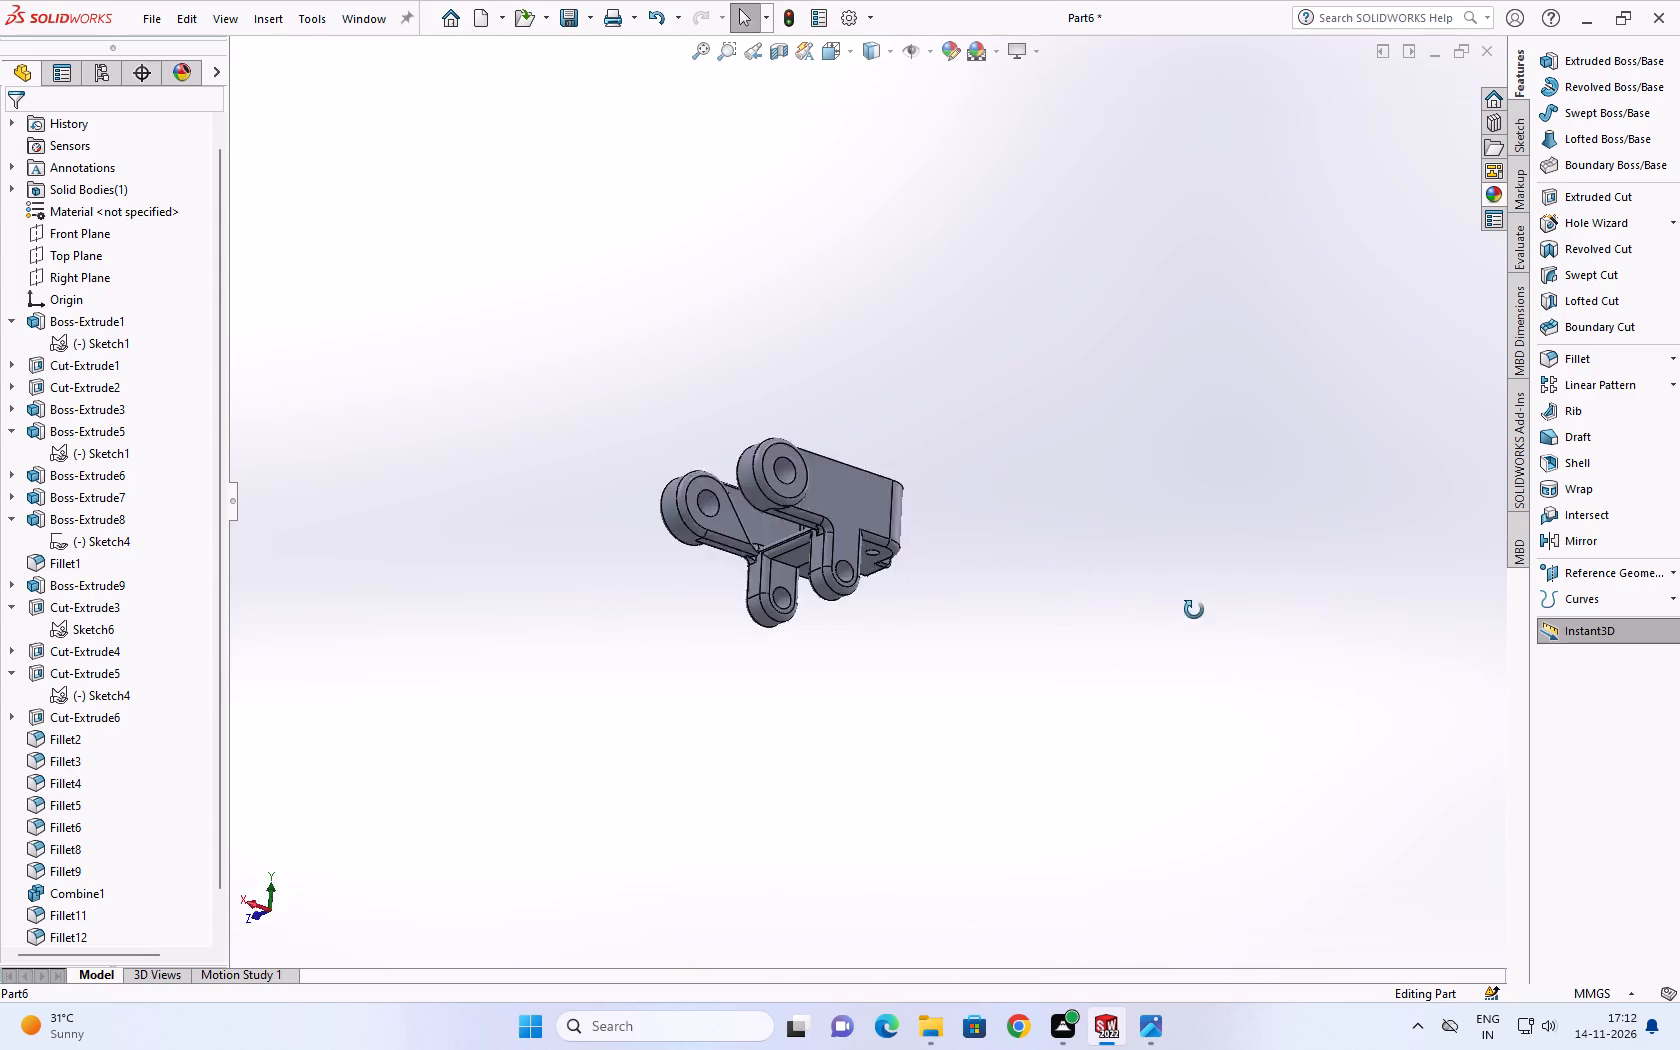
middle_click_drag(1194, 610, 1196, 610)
Compare the rounded edges of the bracket in the Bottom, Left and Top standard views.
right_click_drag(1221, 568, 1128, 697)
right_click_drag(1247, 557, 1248, 555)
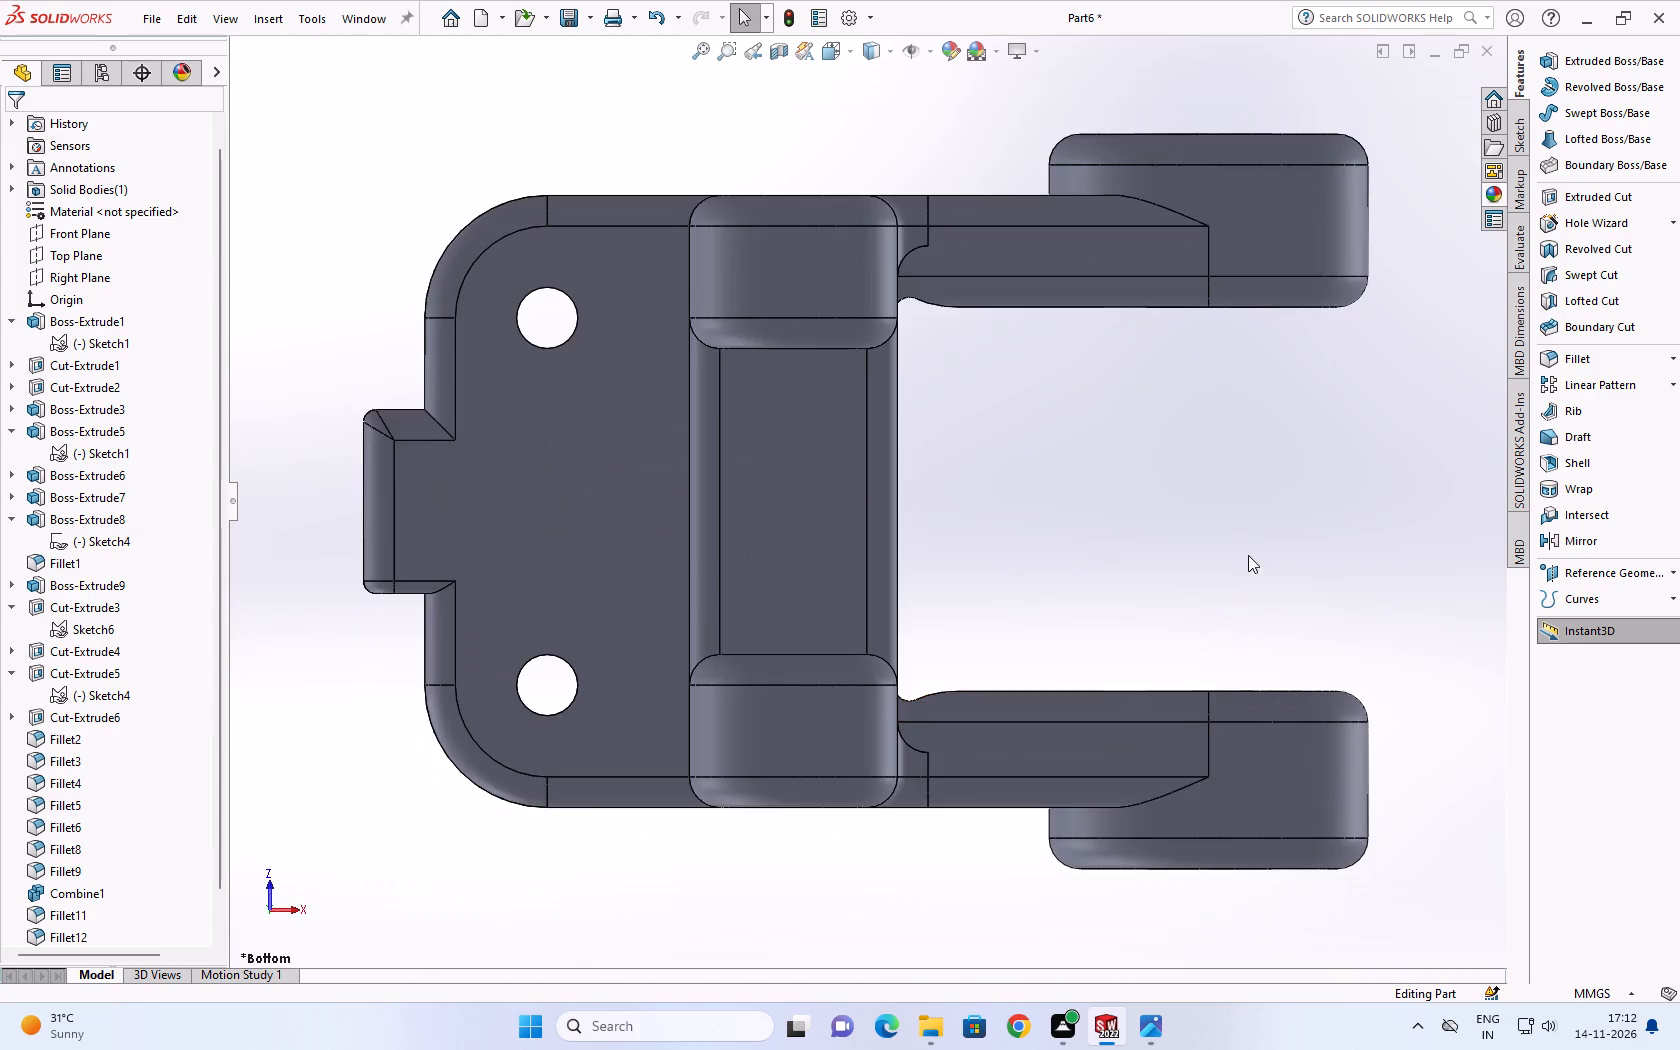
right_click_drag(1248, 555, 1312, 409)
right_click_drag(1328, 510, 1316, 623)
right_click_drag(1336, 441, 1214, 431)
right_click_drag(1337, 614, 1434, 576)
scroll(1325, 616, "up", 4)
right_click_drag(1326, 616, 1244, 651)
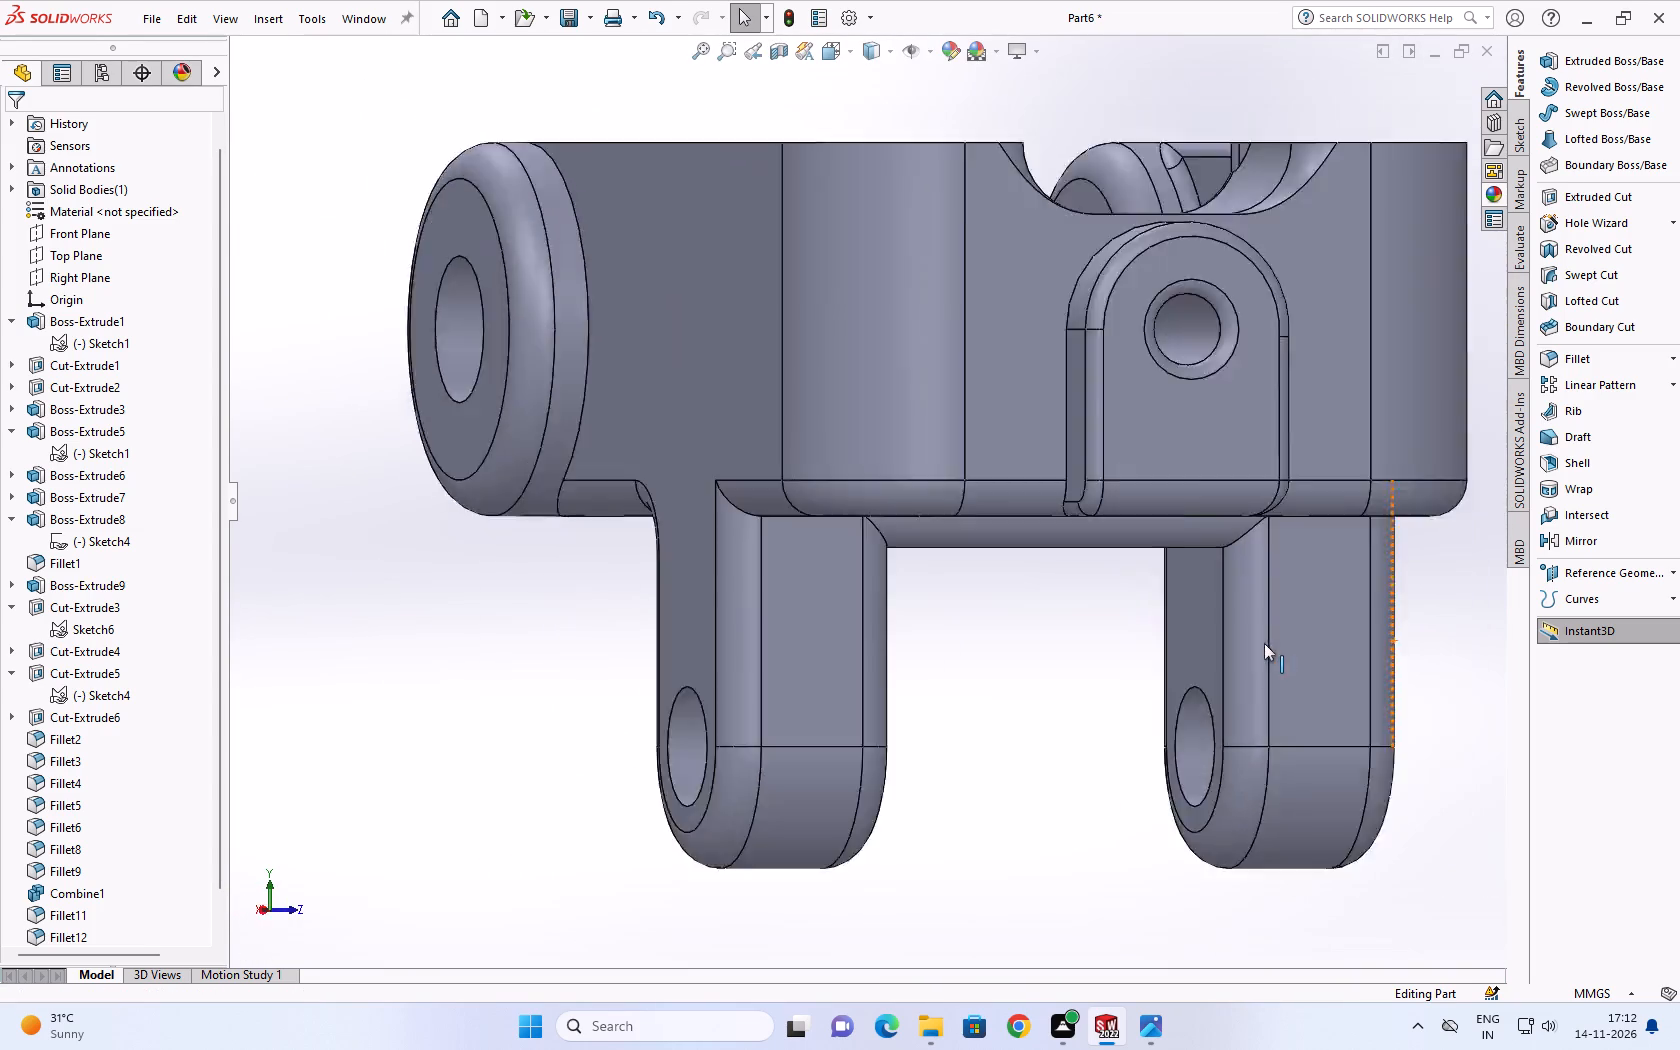
right_click_drag(1291, 634, 1329, 538)
scroll(1334, 535, "up", 1)
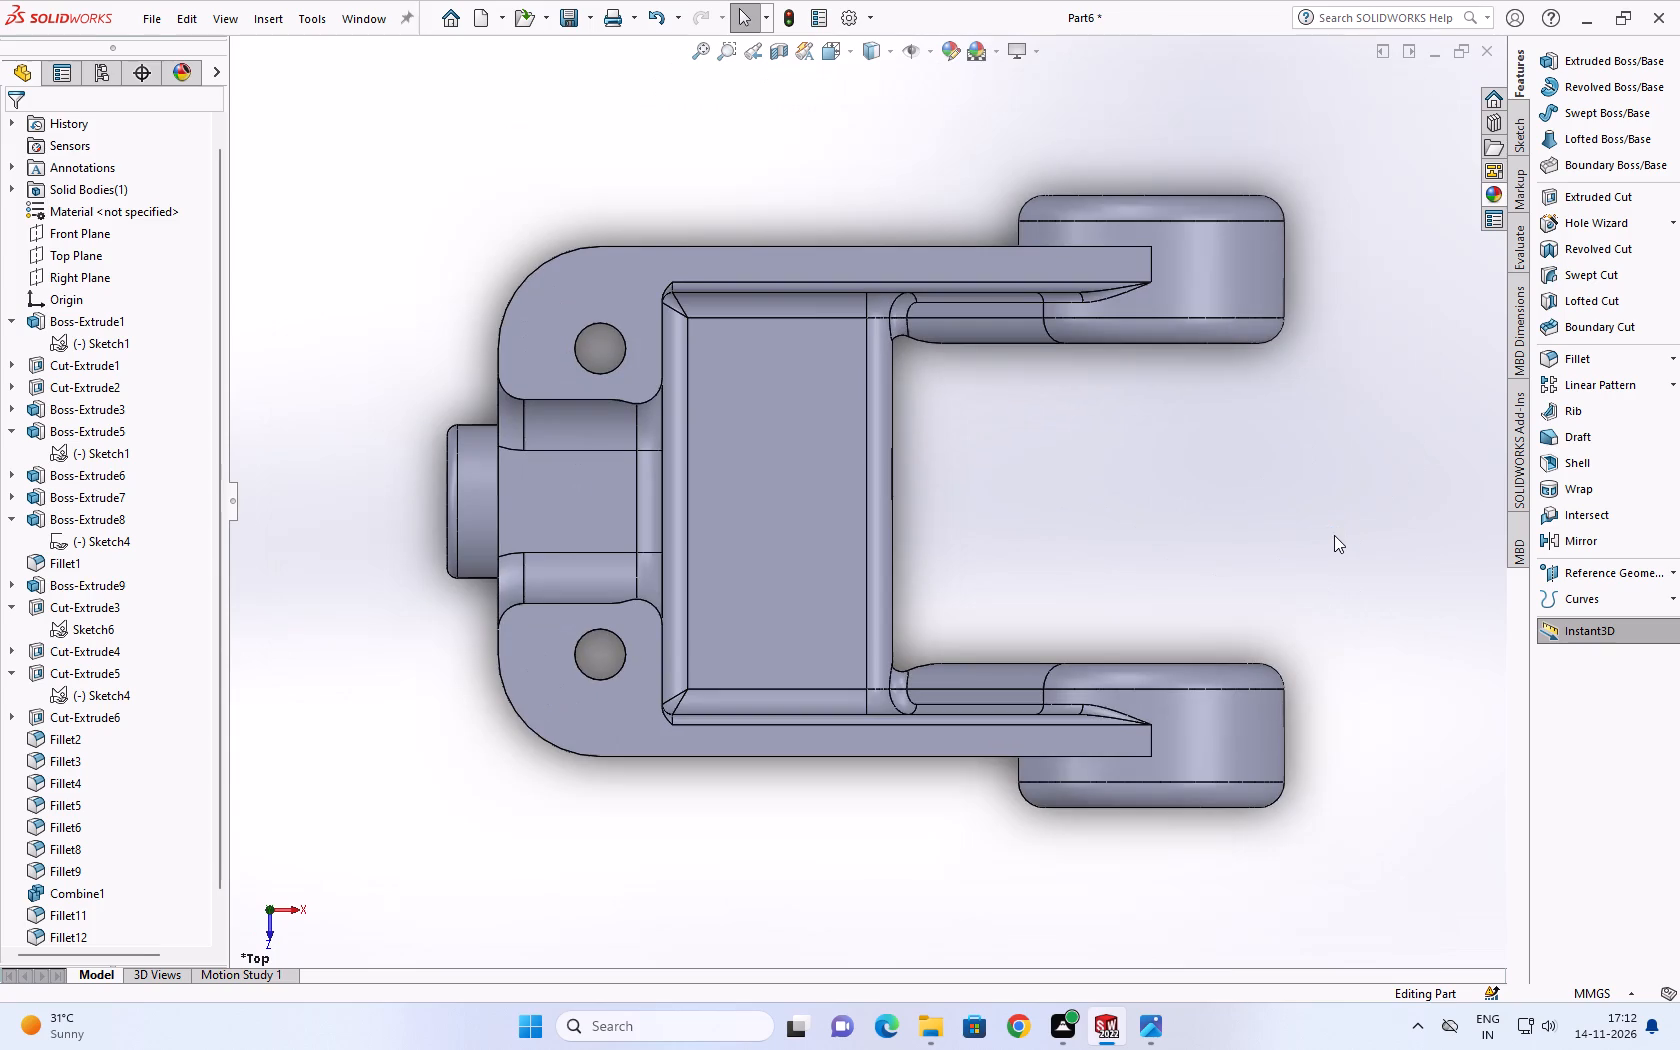
scroll(929, 379, "up", 1)
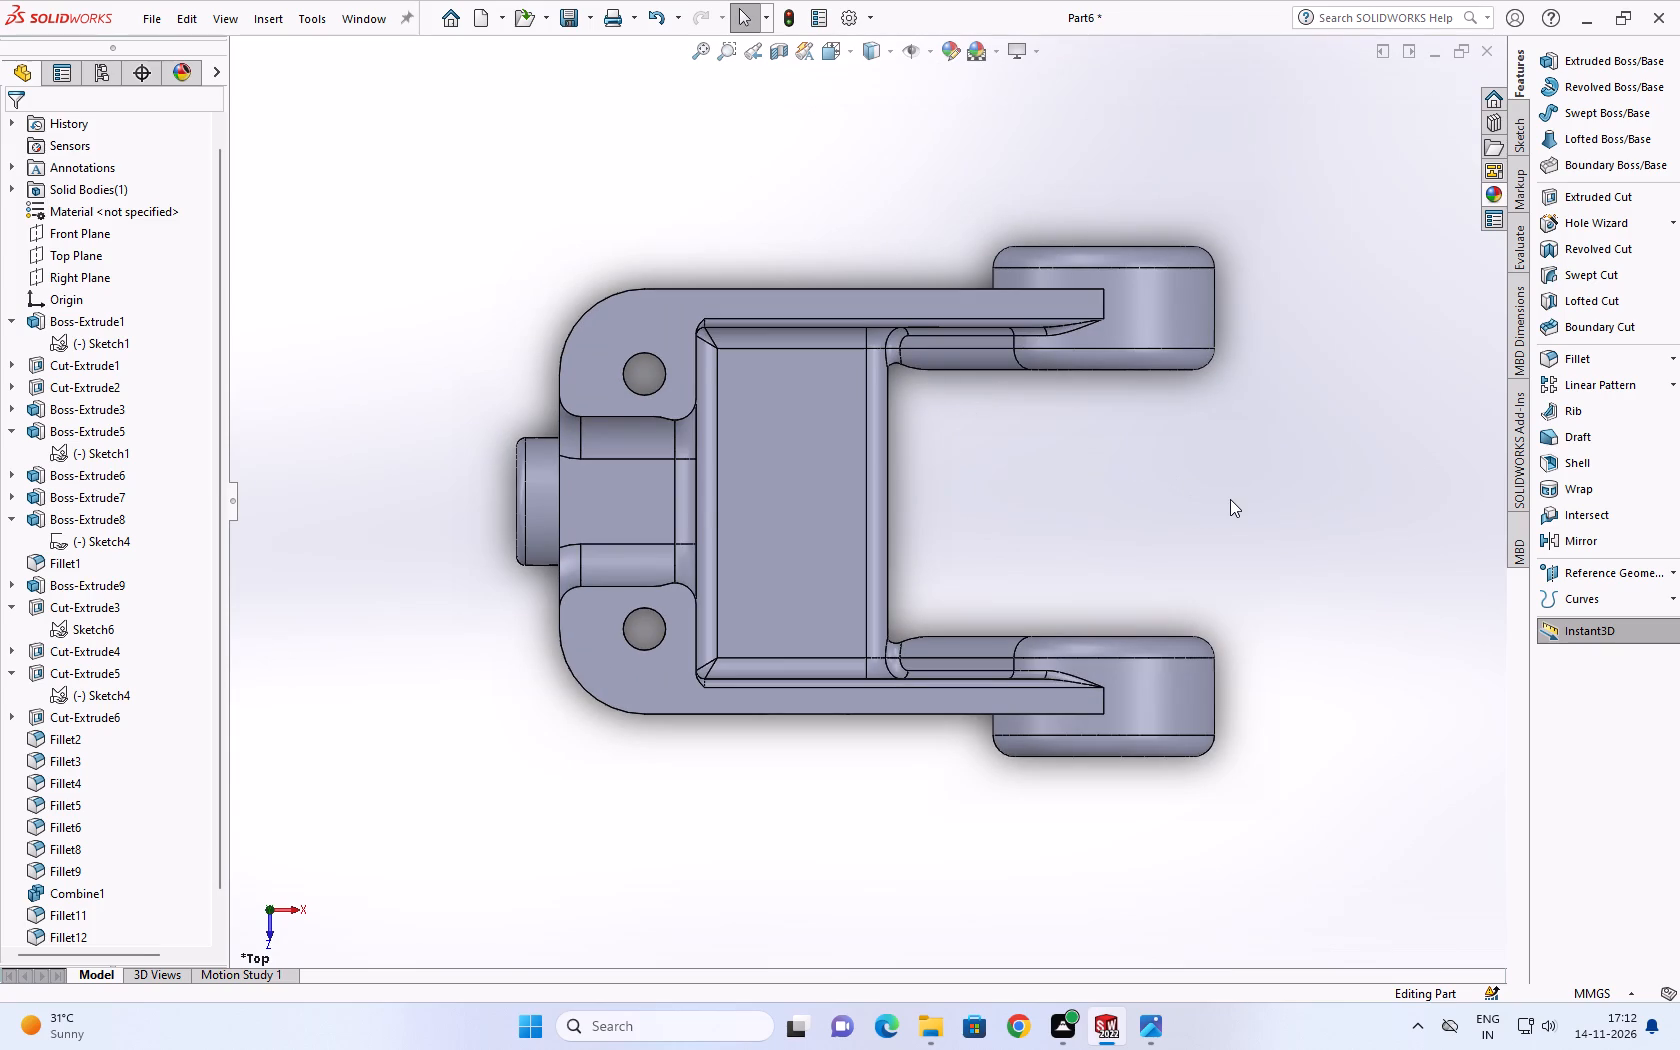
right_click_drag(1241, 494, 1295, 417)
right_click_drag(1295, 416, 1308, 542)
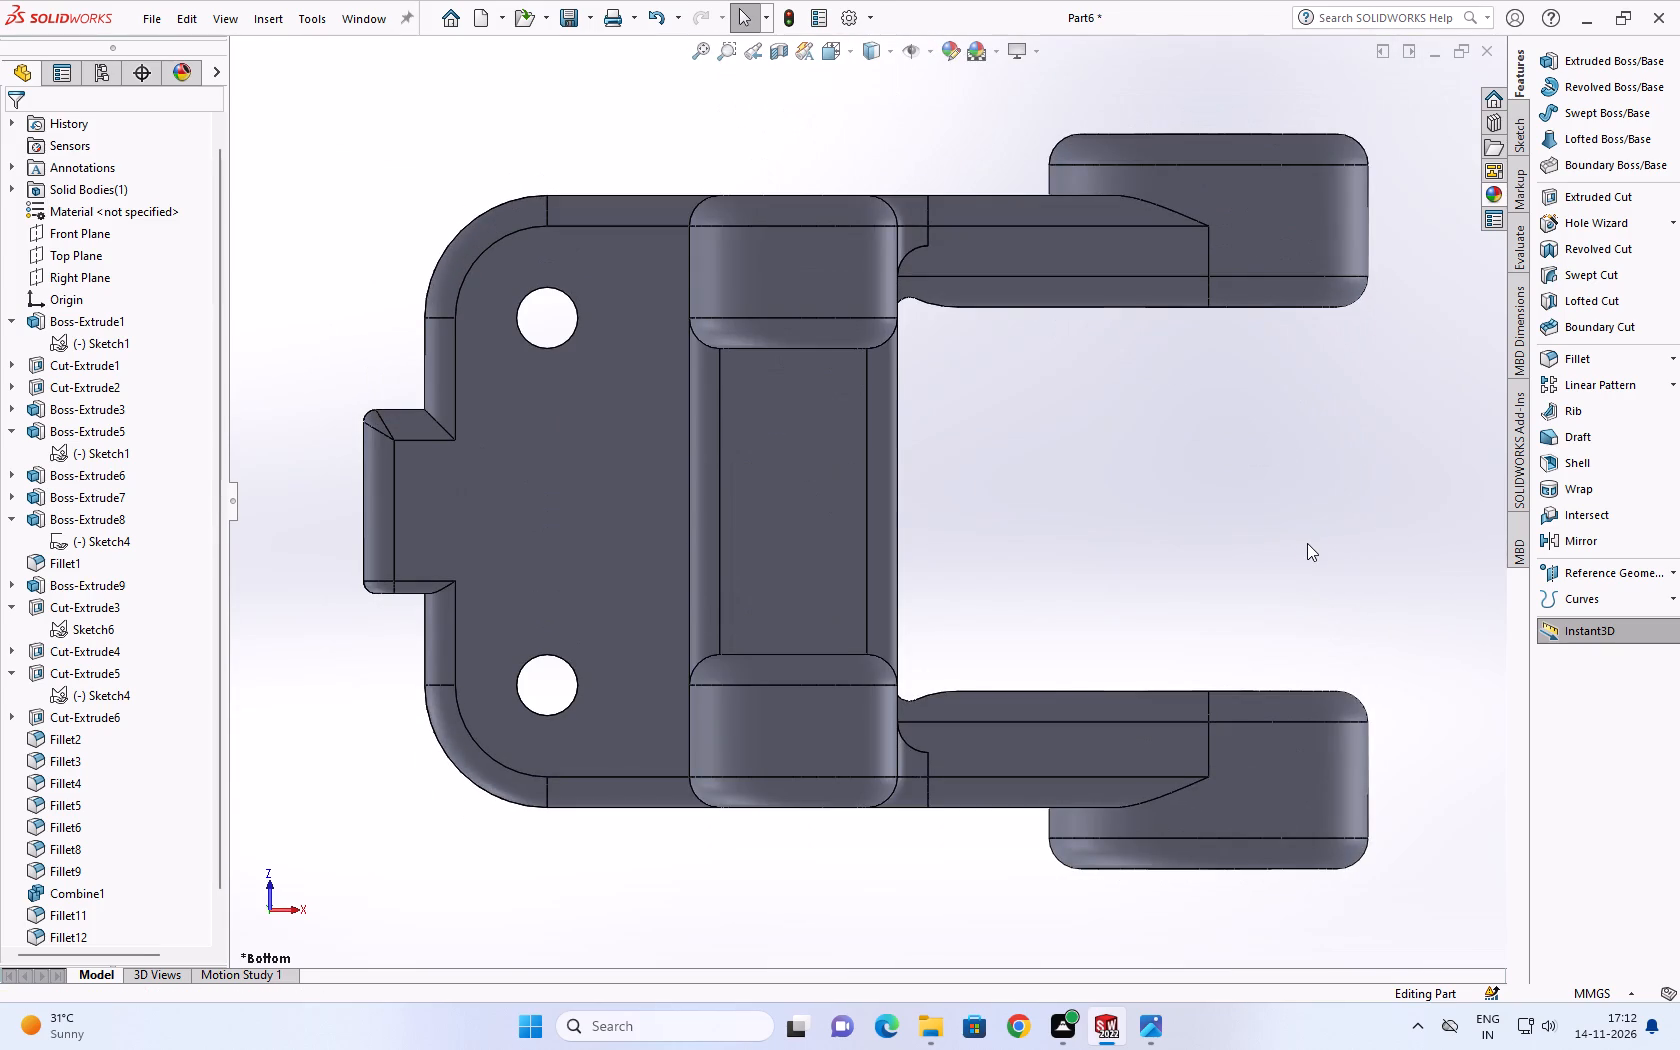
scroll(1249, 535, "up", 2)
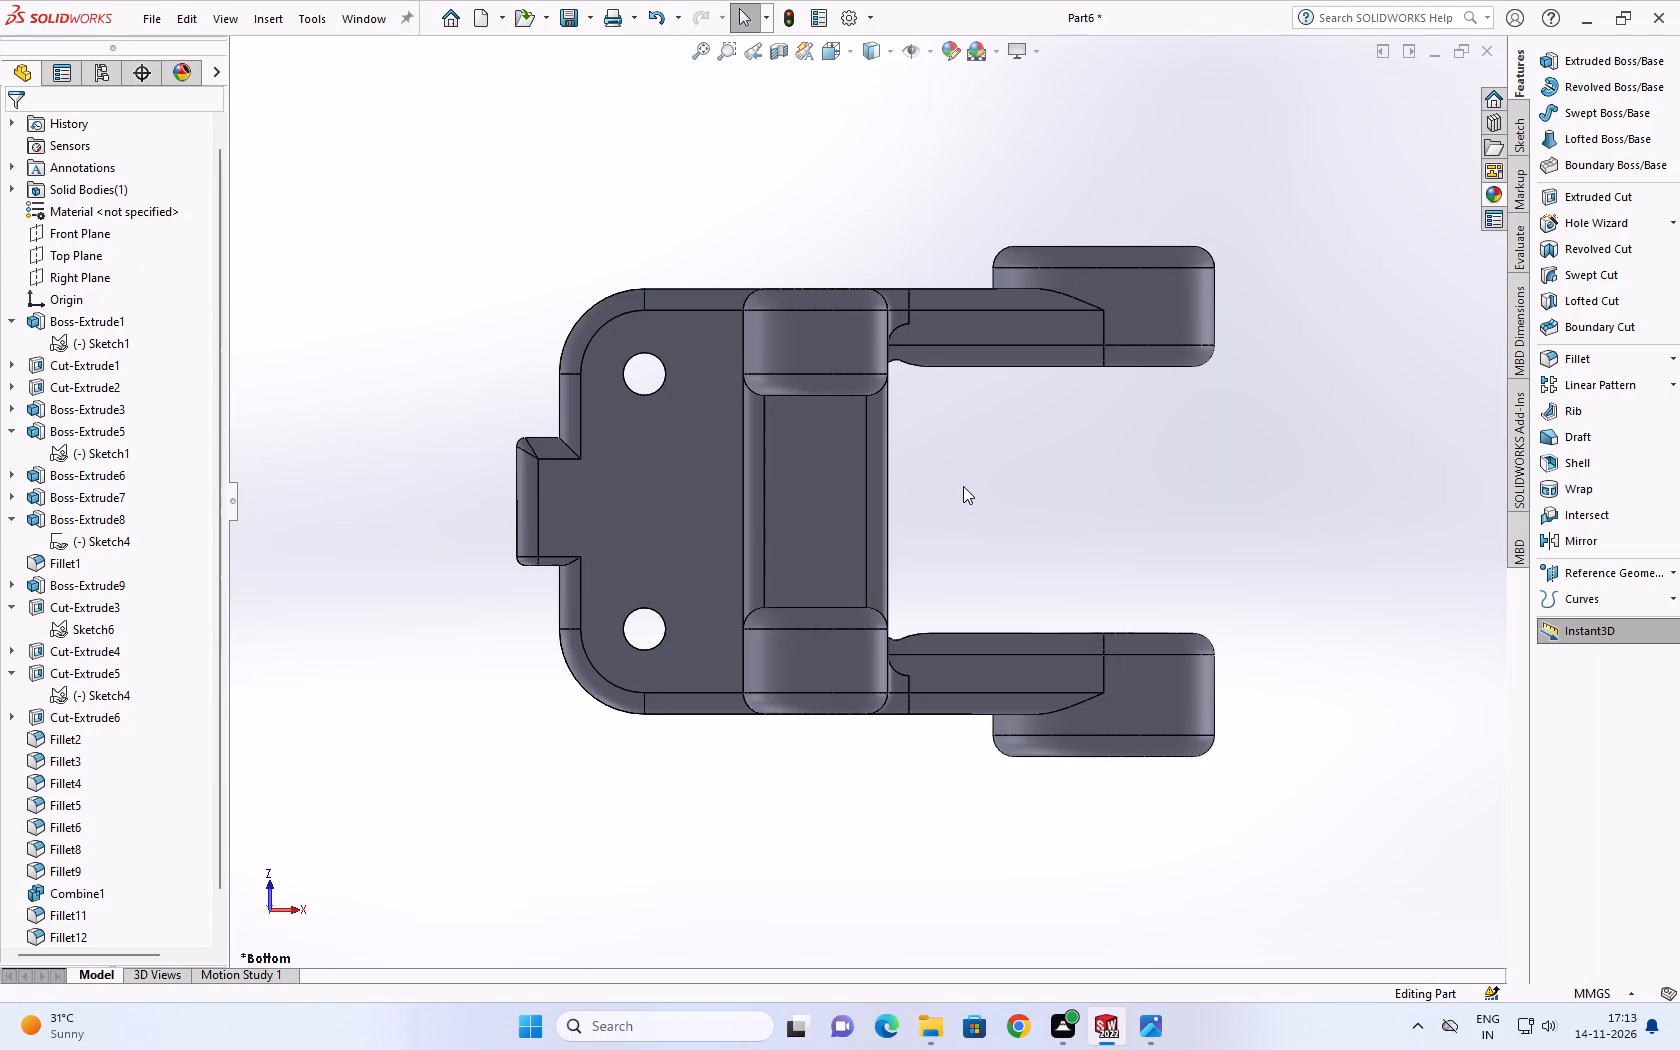
Examine the underside at an angle, including the lower lugs and arm-end bosses, and check it against the Top and Bottom views.
scroll(1143, 584, "up", 2)
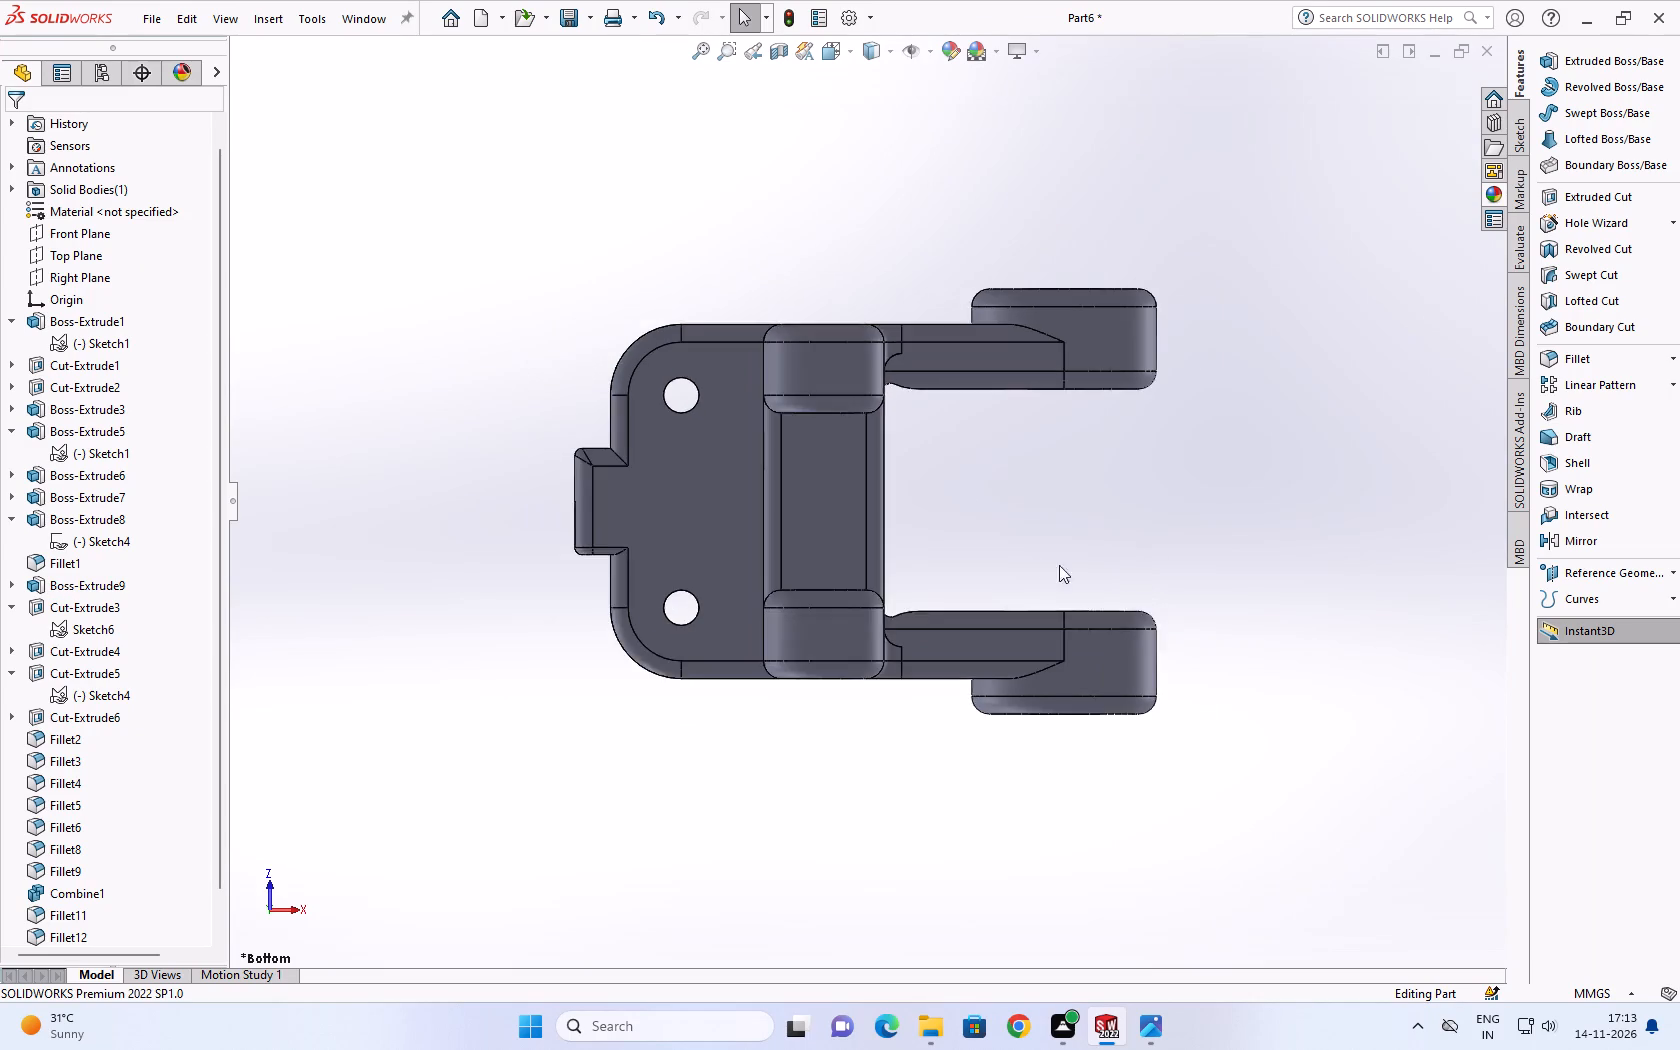
scroll(1011, 559, "down", 2)
scroll(943, 532, "up", 1)
middle_click_drag(932, 526, 910, 601)
scroll(919, 563, "down", 1)
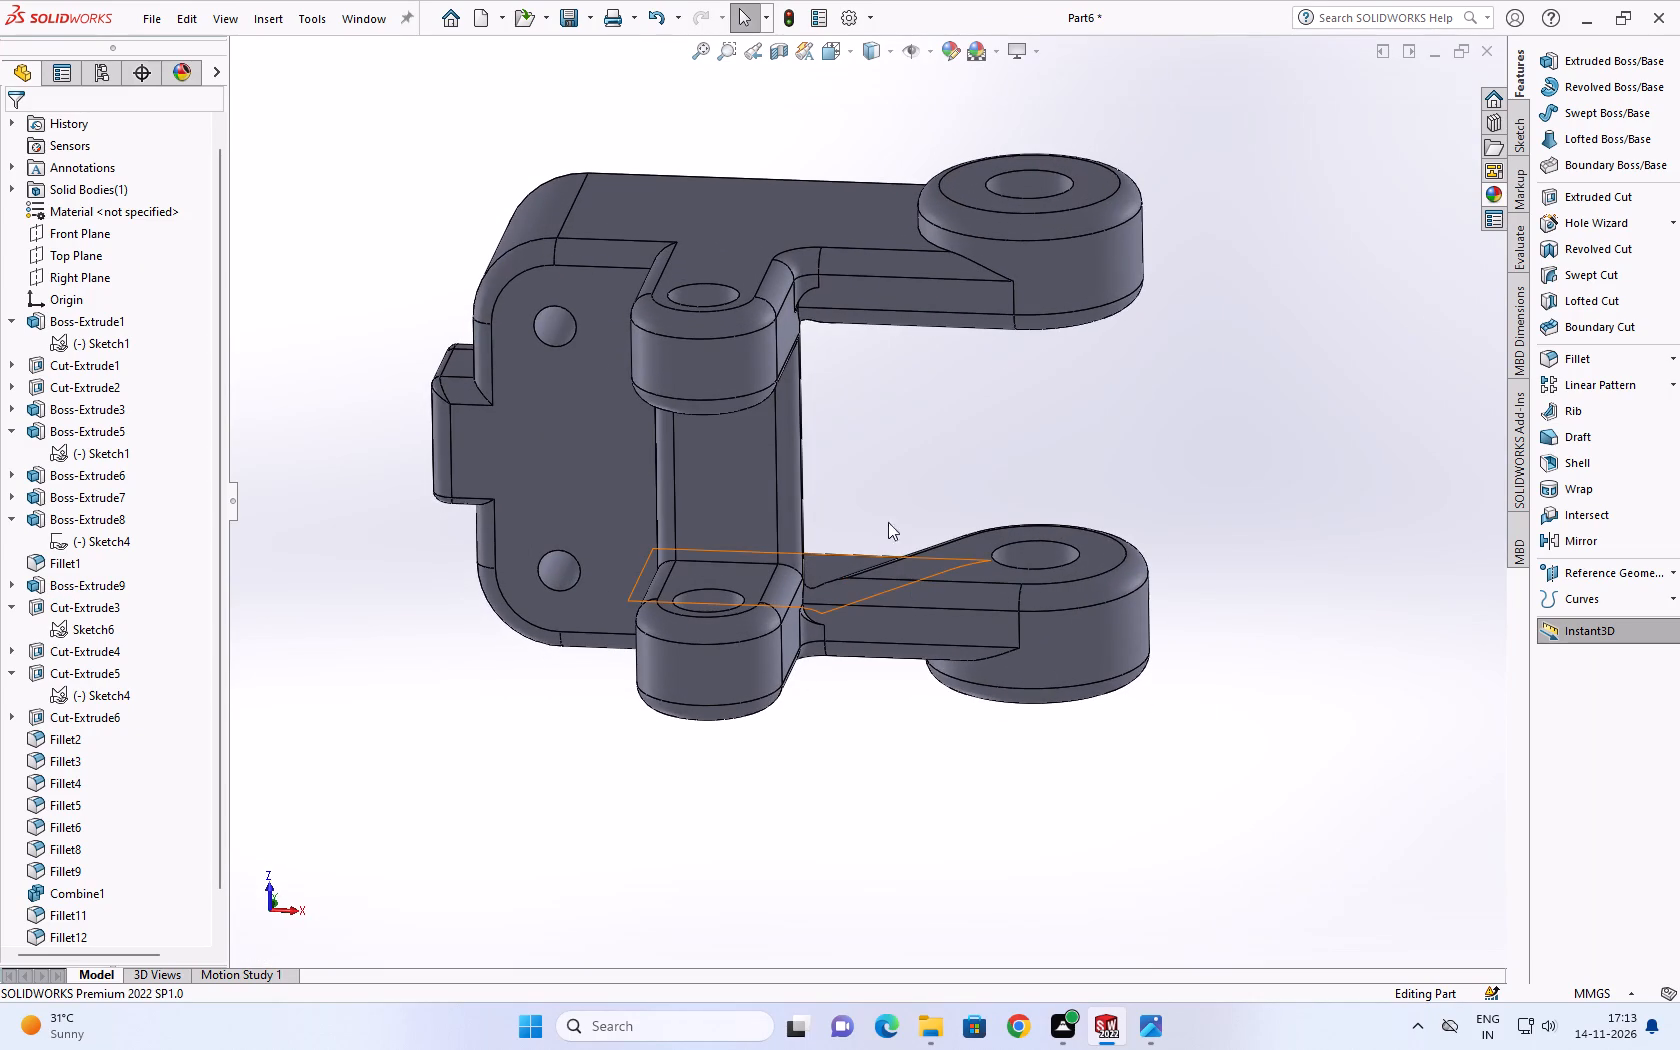
left_click(904, 469)
middle_click_drag(914, 563, 916, 444)
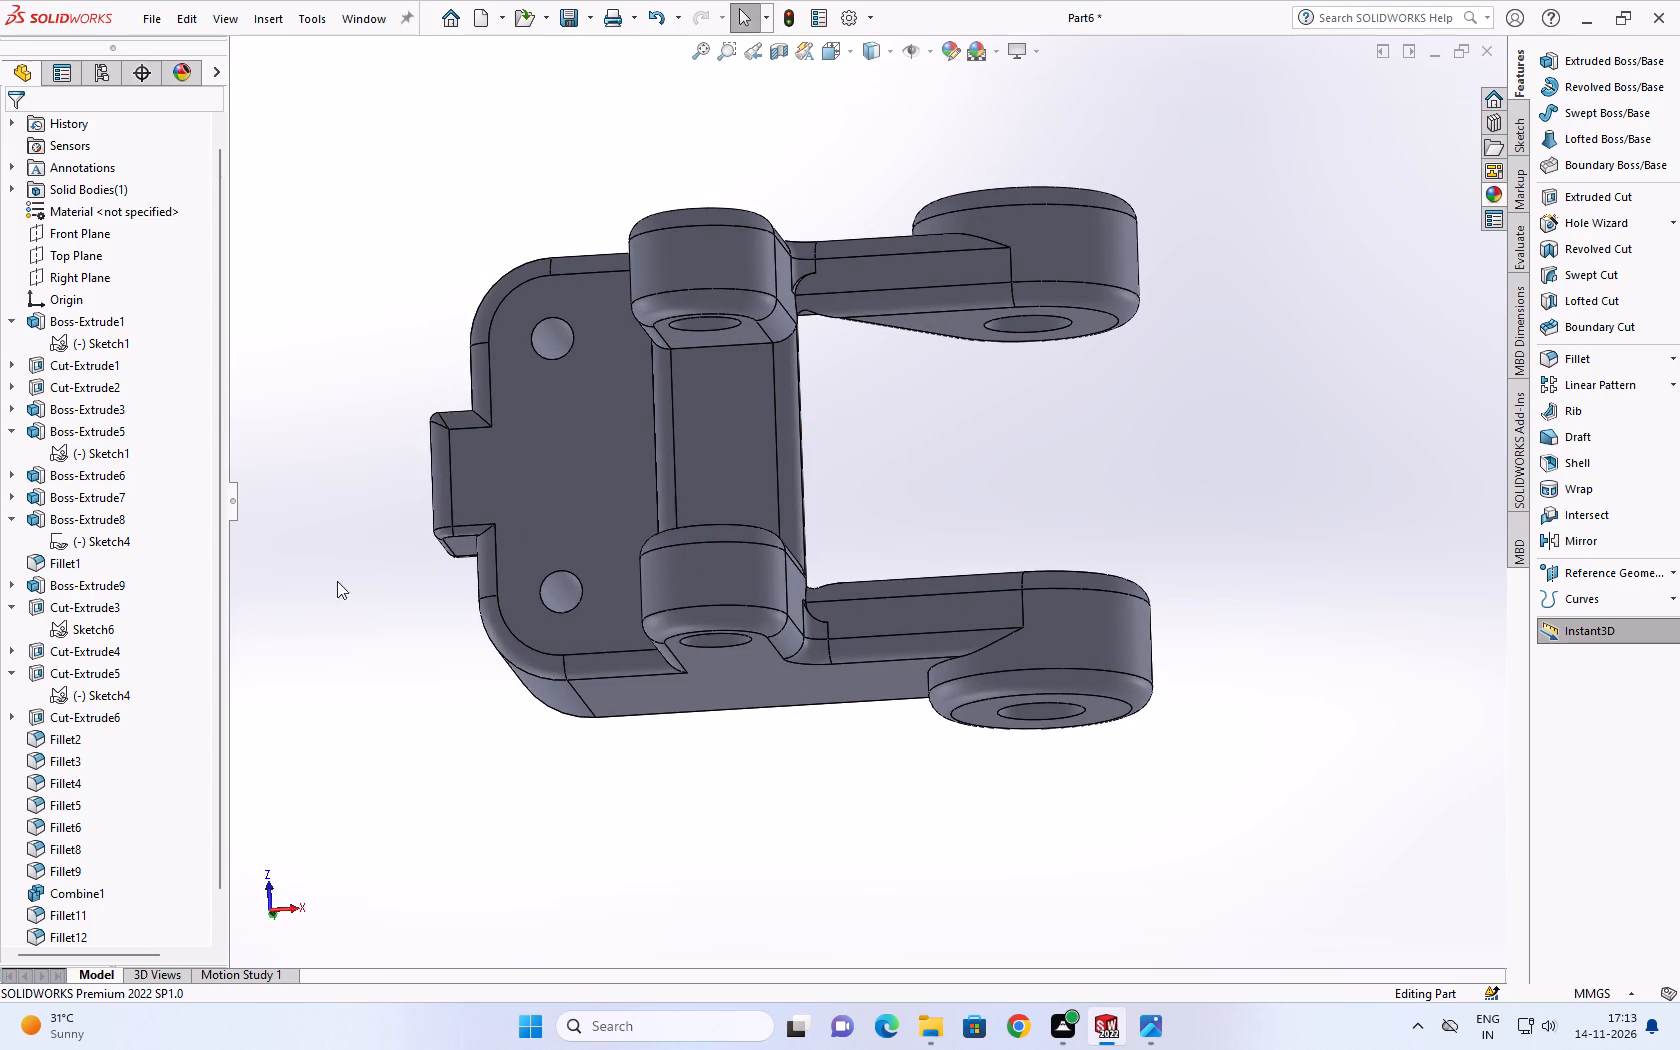
right_click_drag(1551, 411, 1528, 466)
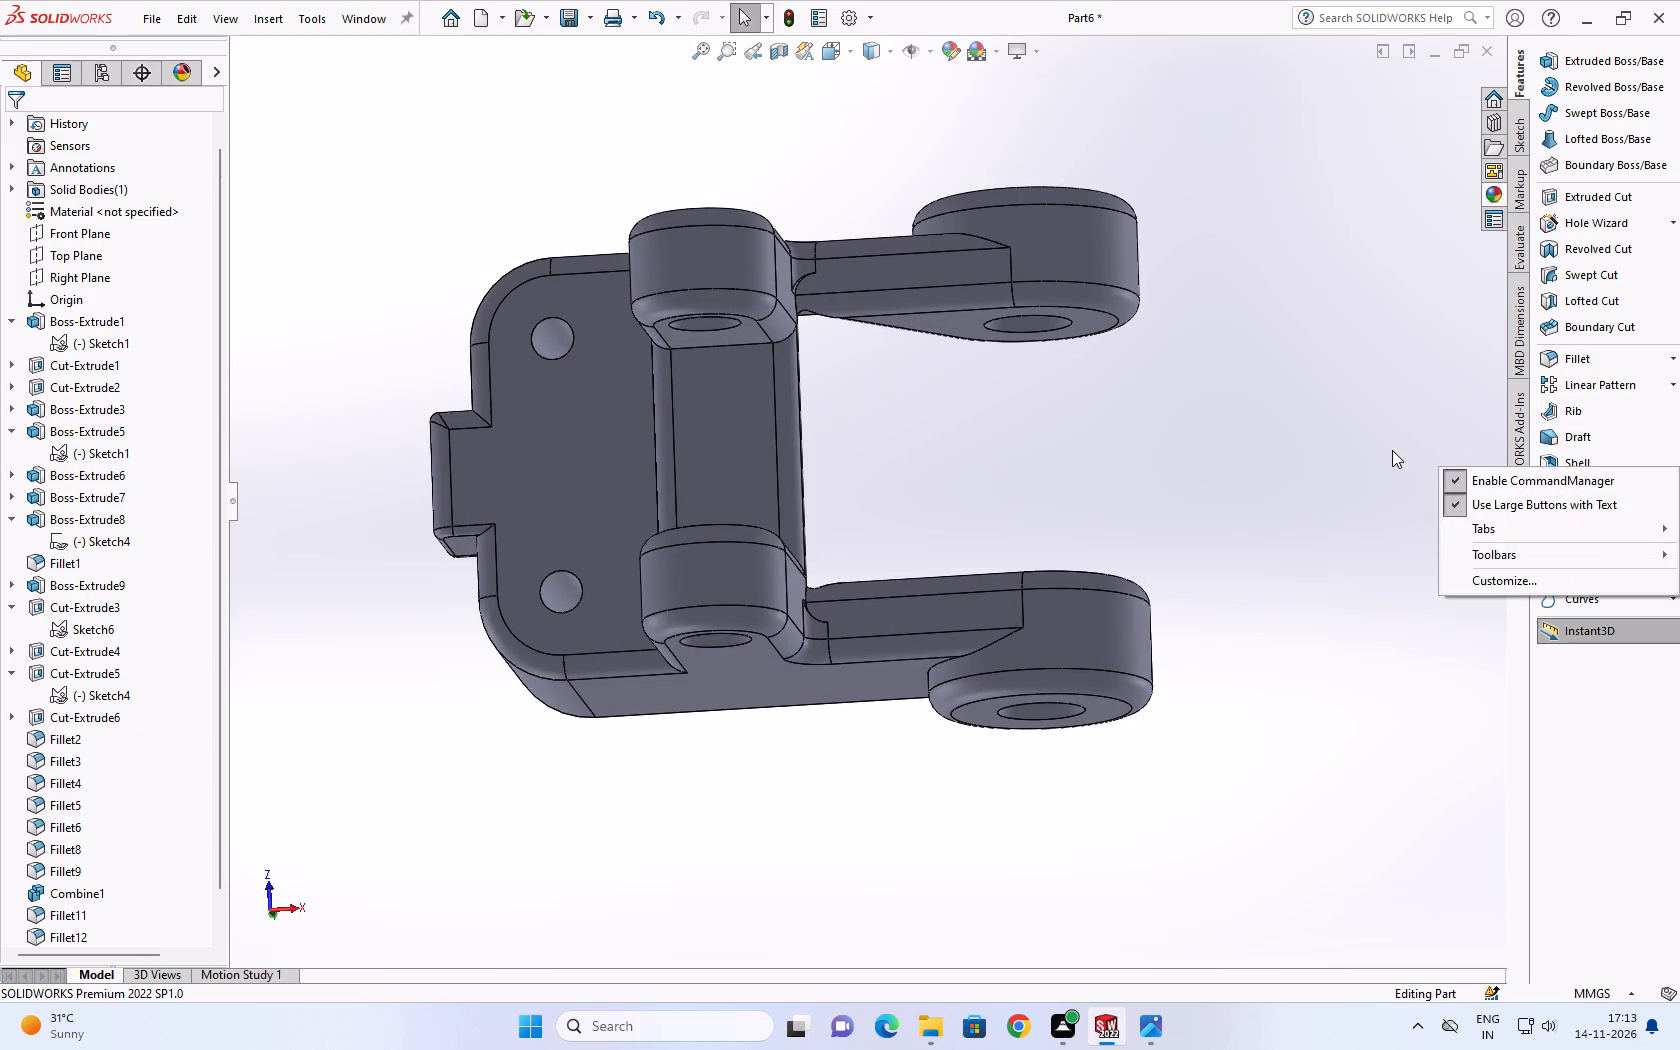
right_click_drag(1375, 422, 1302, 704)
right_click_drag(1324, 621, 1311, 536)
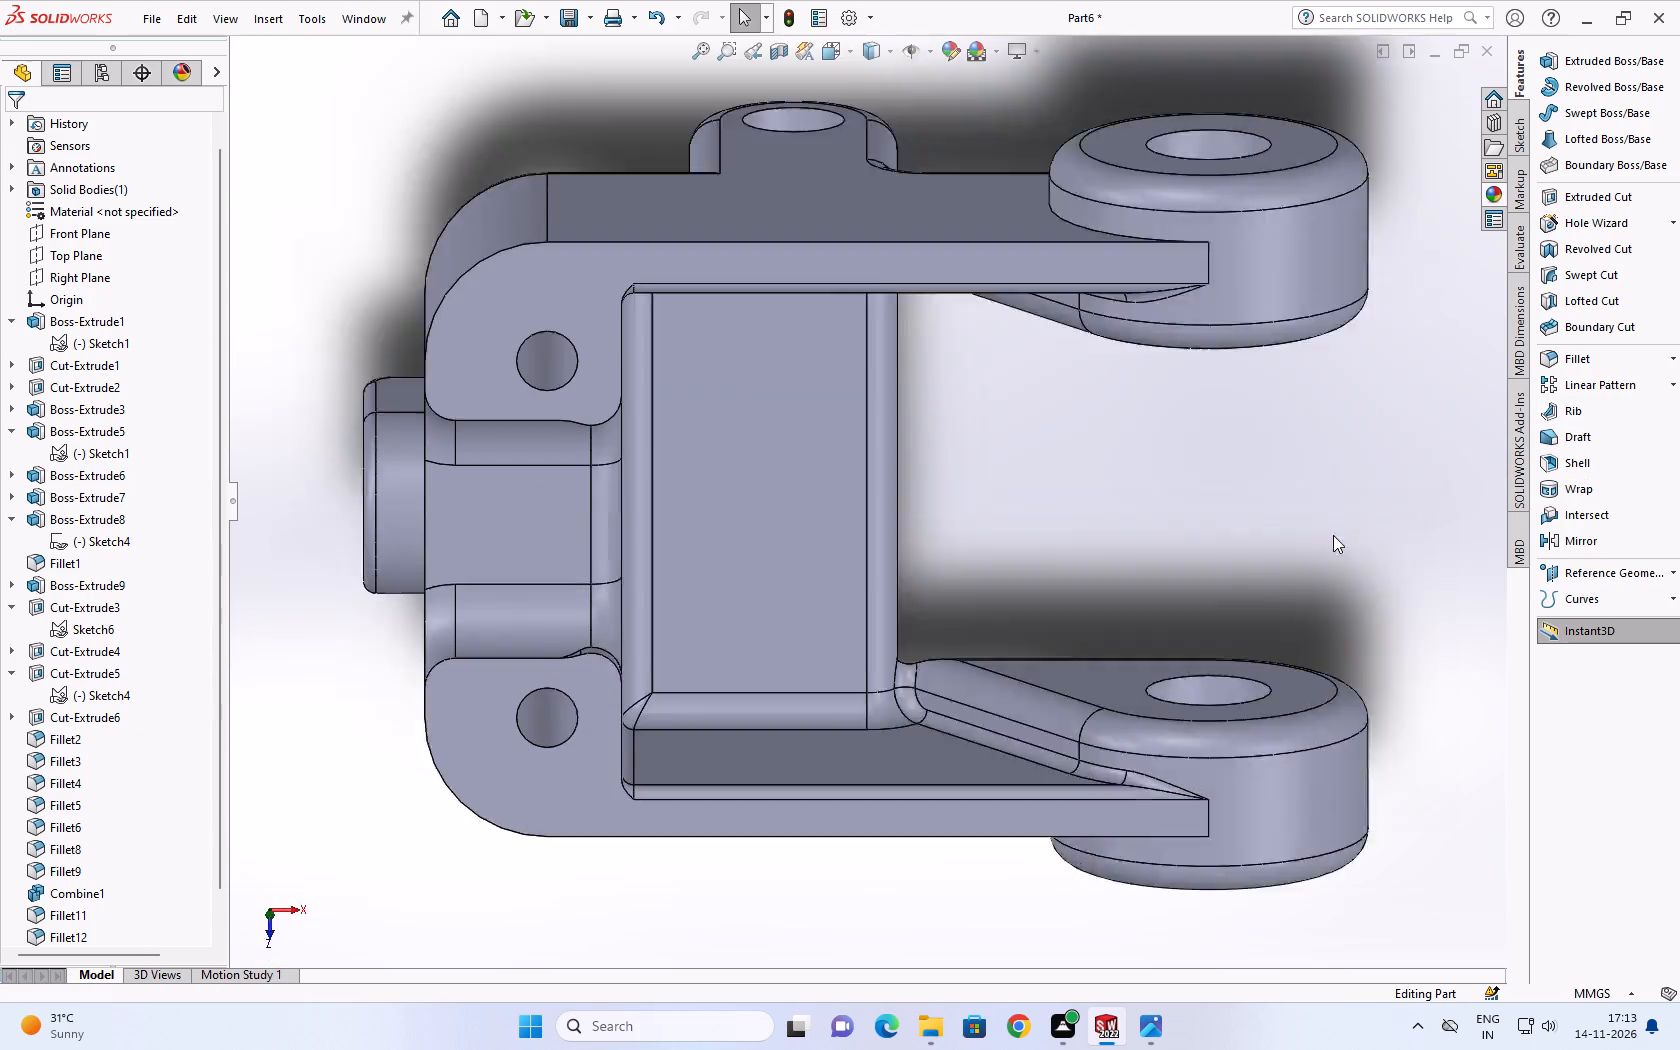
right_click_drag(1281, 473, 1269, 580)
right_click_drag(1284, 511, 1293, 476)
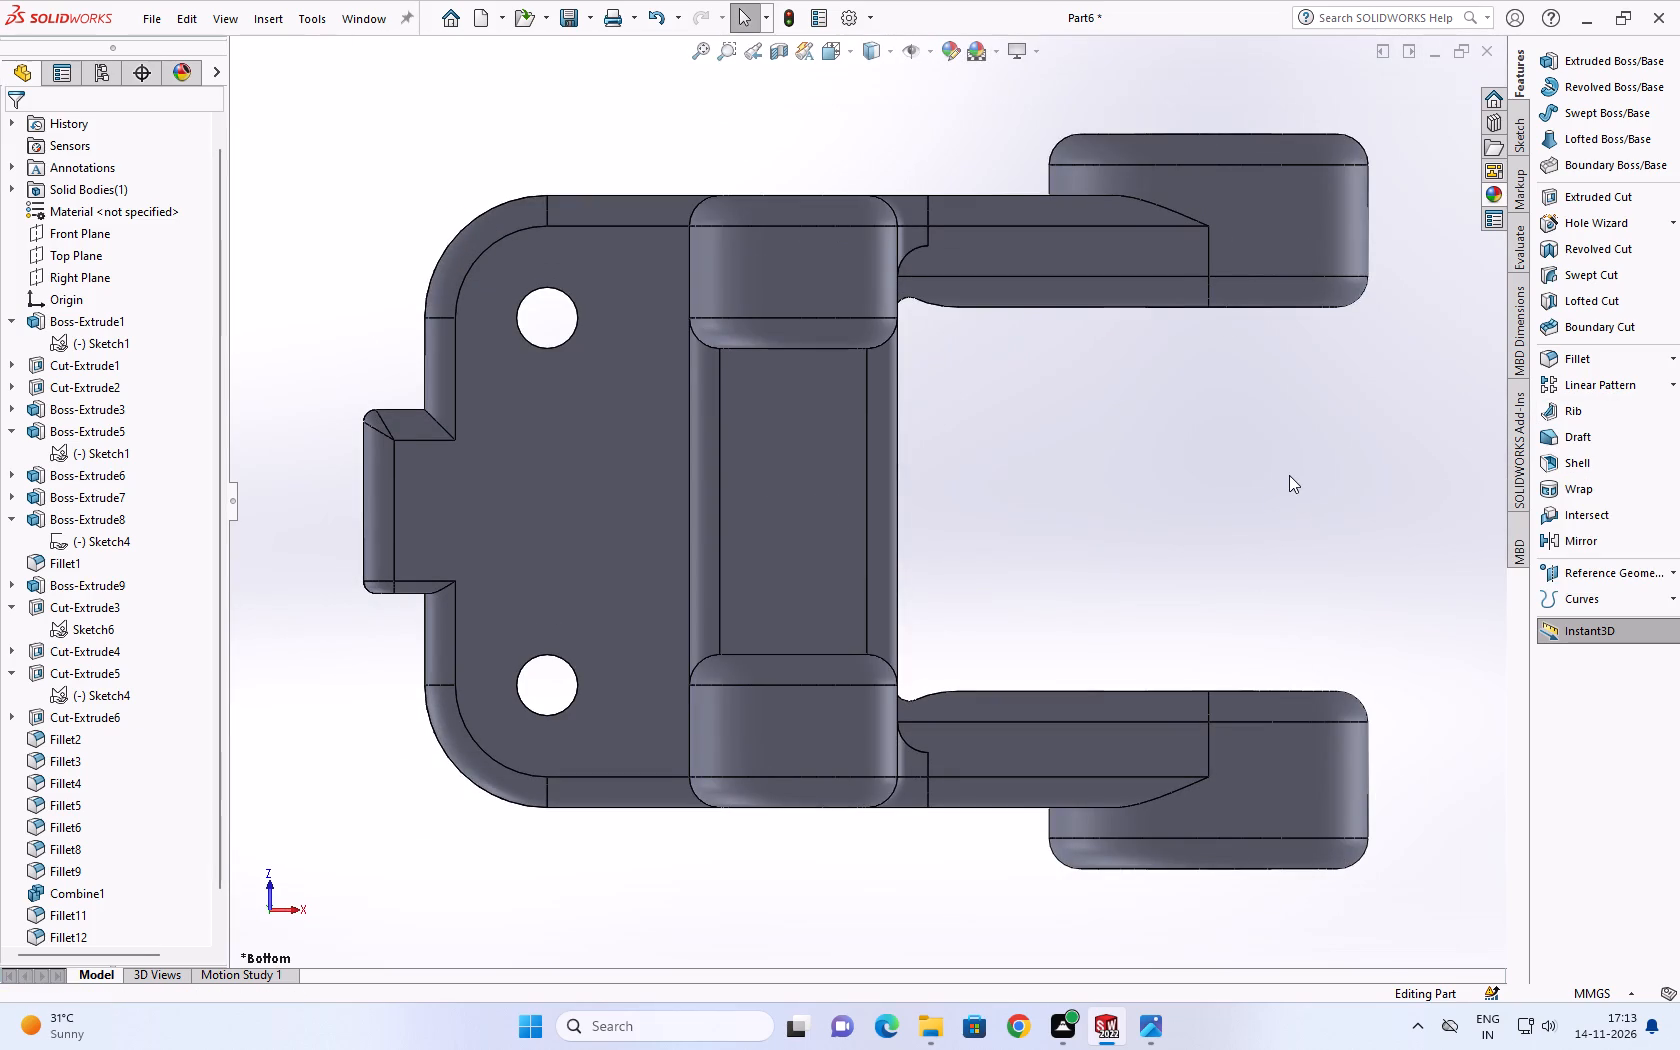
Examine the front lug face and the opposite open end of the bracket in the Left and Right standard views.
right_click_drag(1288, 475, 1159, 490)
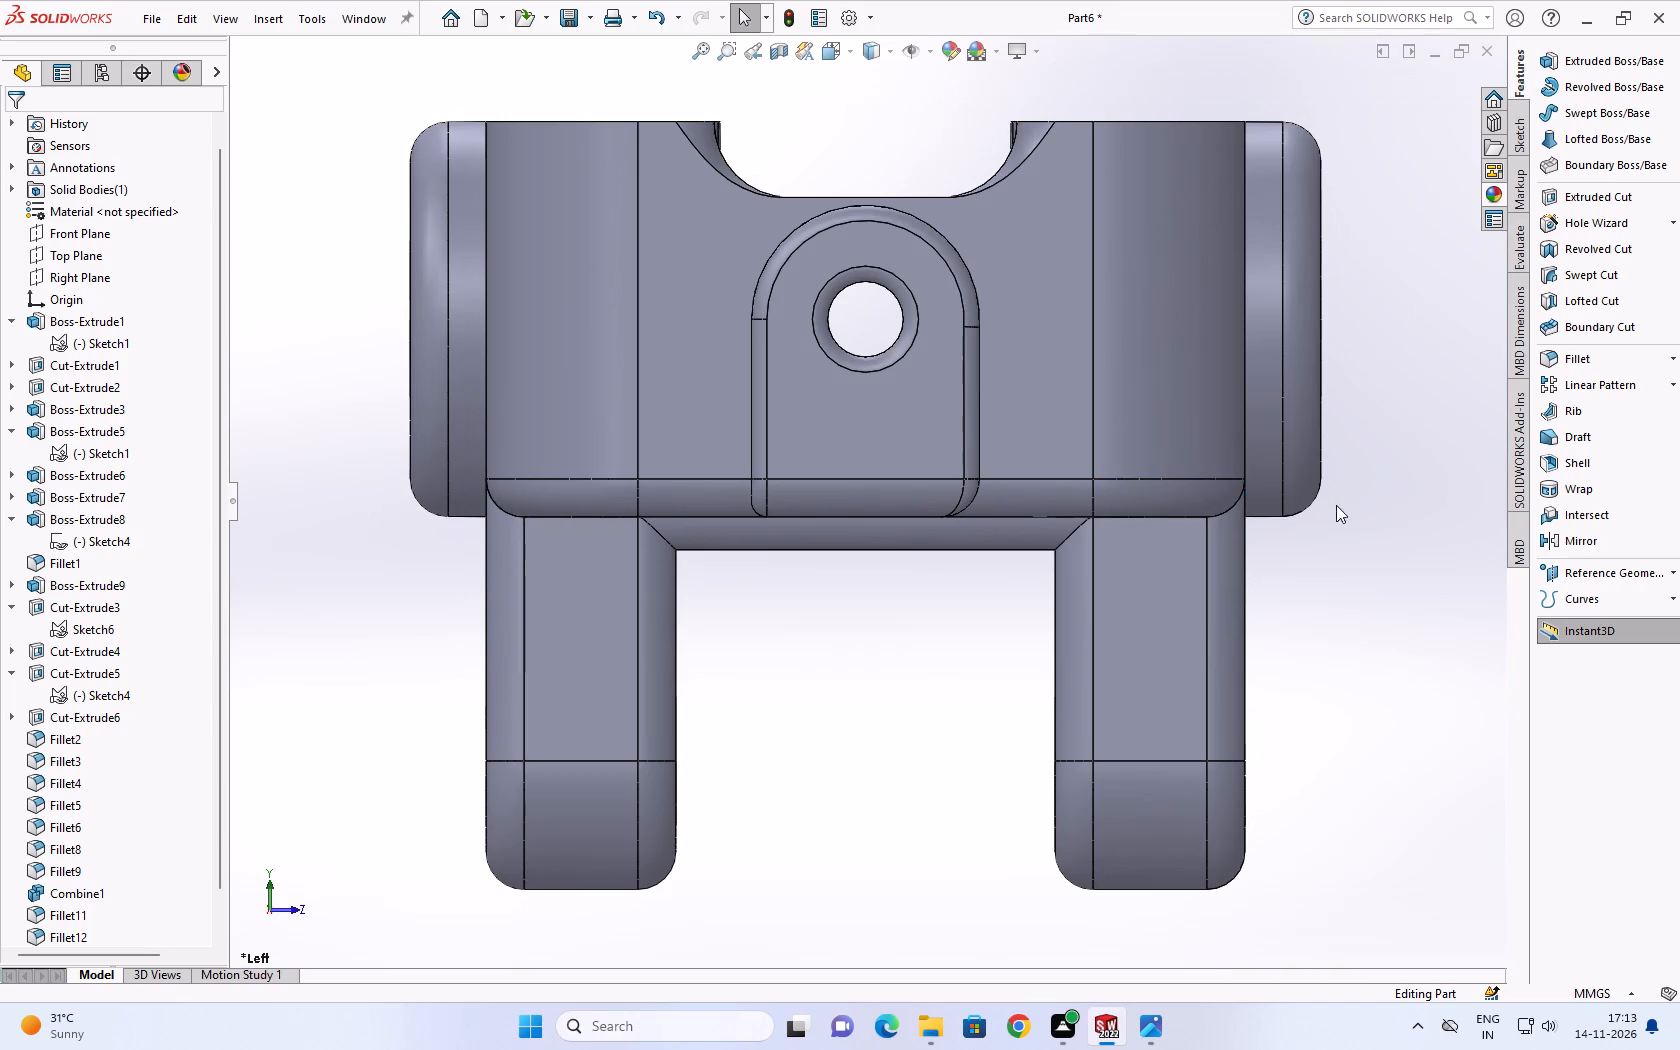
right_click_drag(1330, 602, 1431, 627)
right_click_drag(1450, 643, 1358, 727)
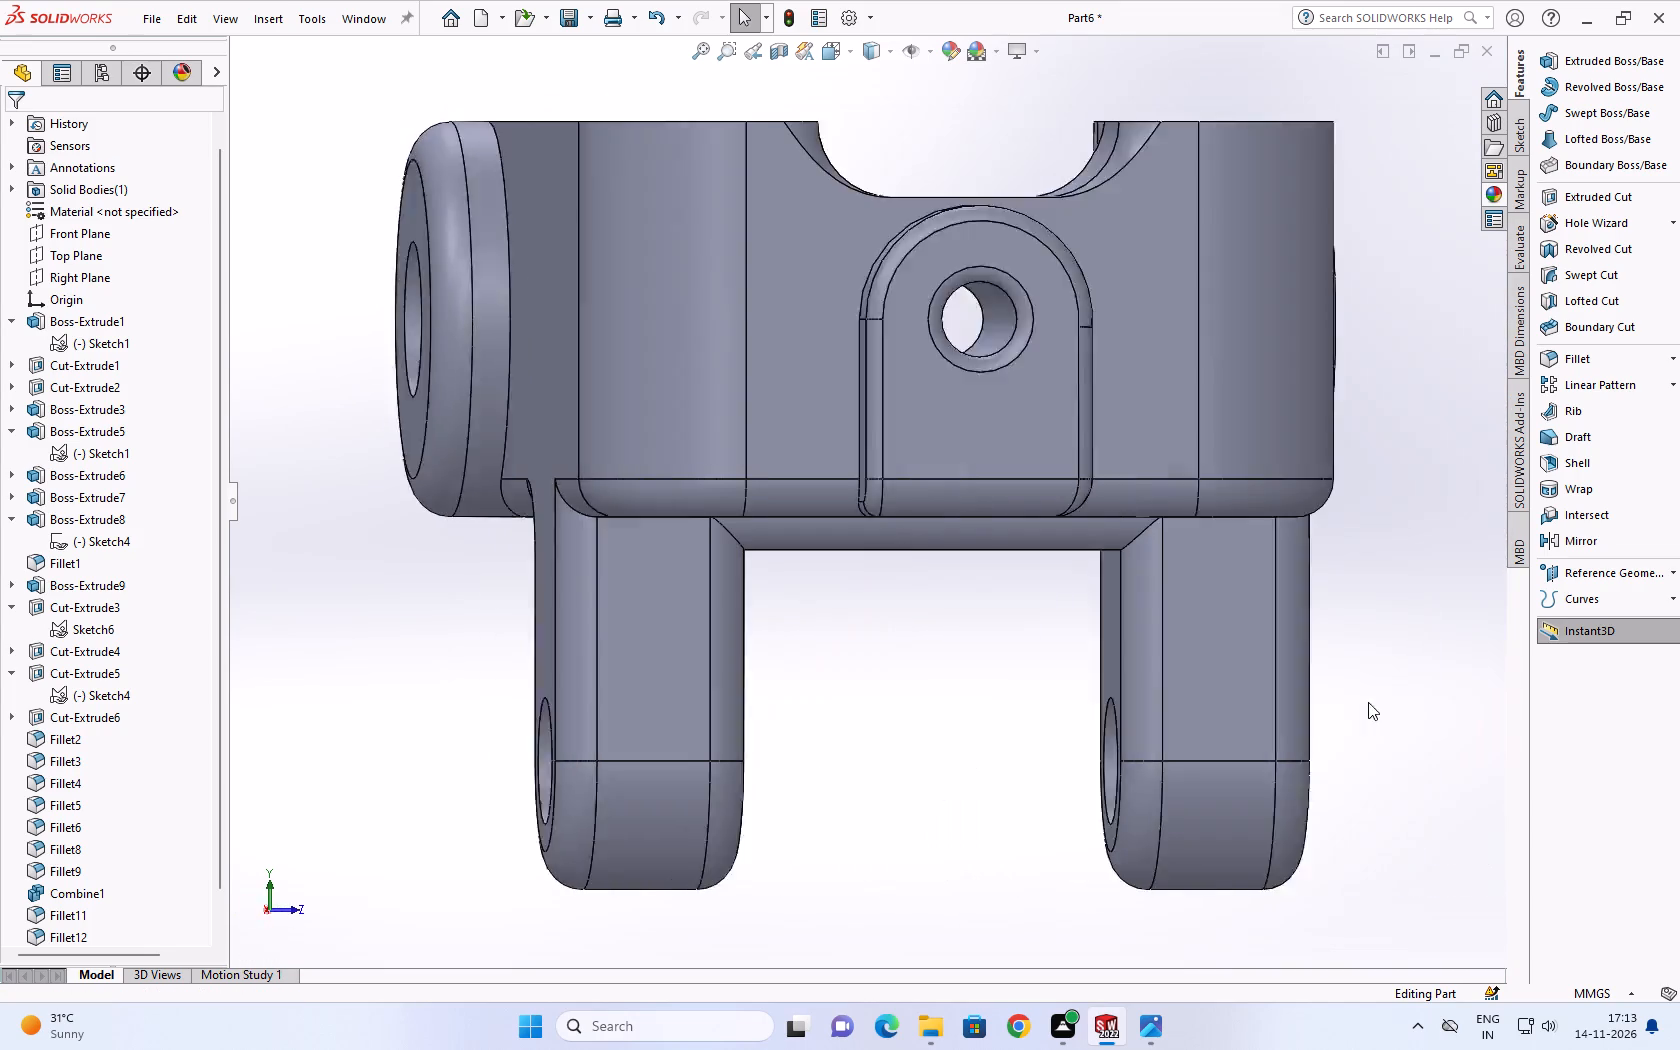
right_click_drag(1334, 719, 1440, 689)
scroll(1409, 704, "up", 4)
middle_click_drag(1098, 600, 1085, 634)
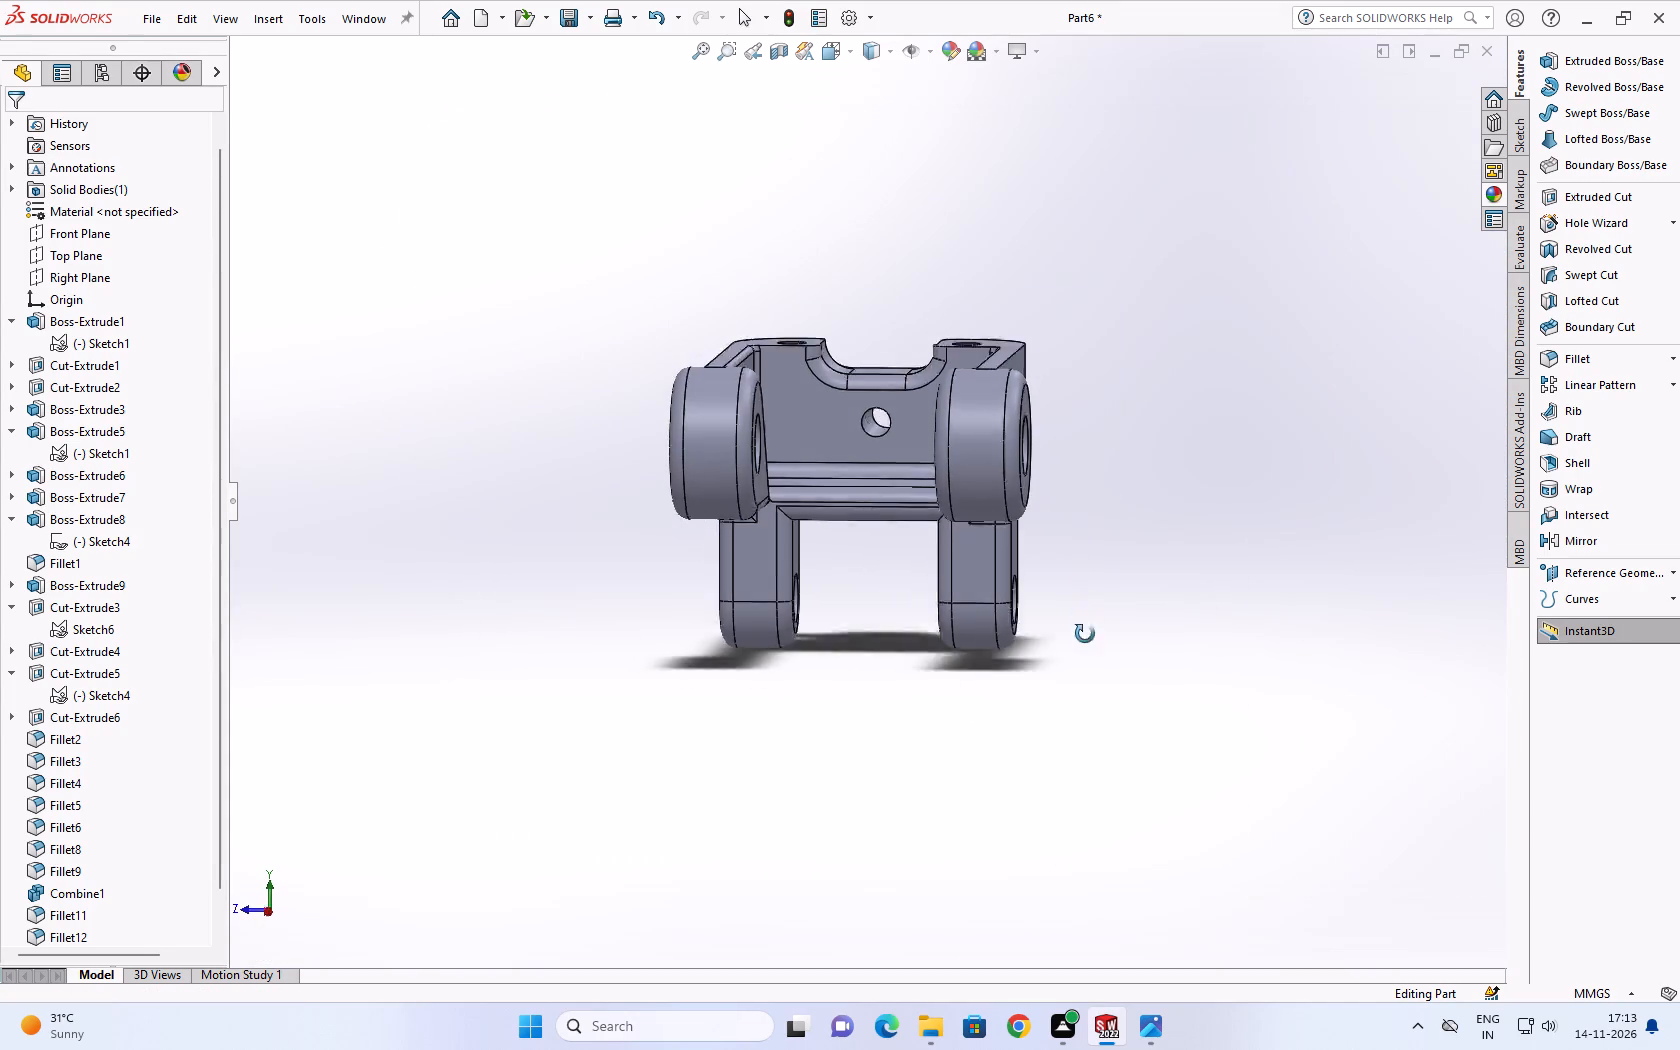
middle_click_drag(1085, 634, 1085, 653)
right_click_drag(1236, 669, 1355, 589)
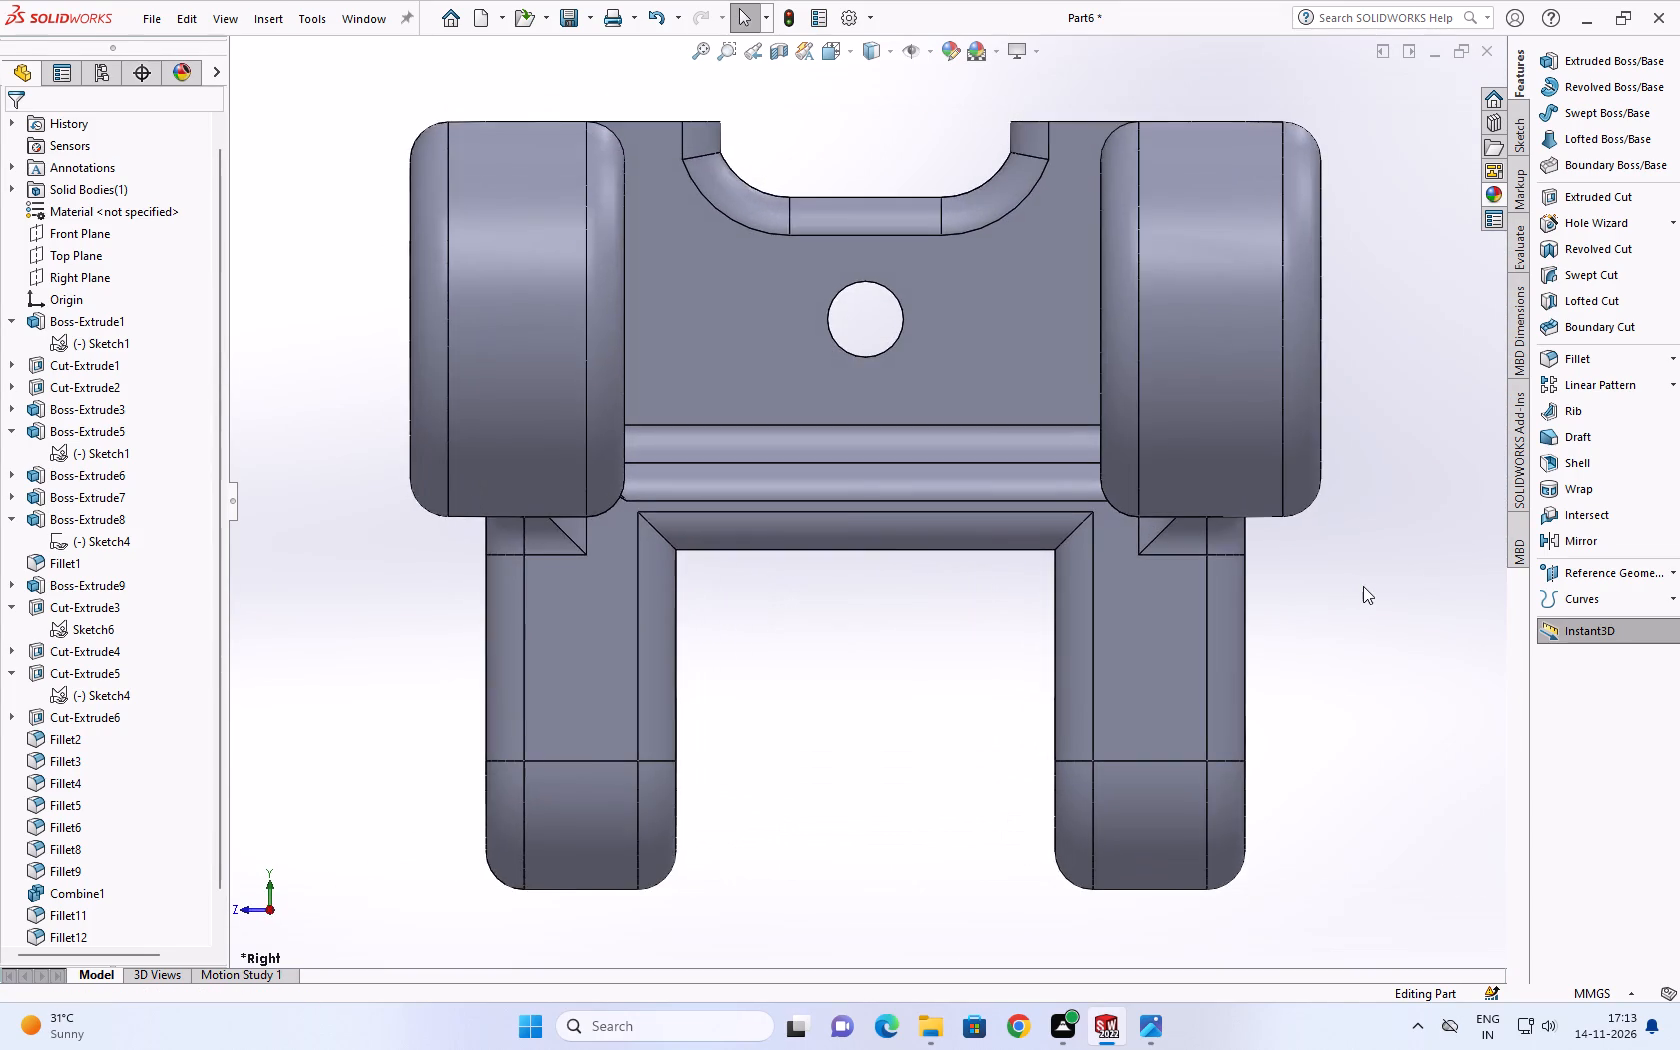
scroll(1363, 586, "up", 1)
scroll(1249, 574, "up", 2)
Review the bracket again in the Top, Bottom, Right and Left standard views.
right_click_drag(1288, 577, 1287, 577)
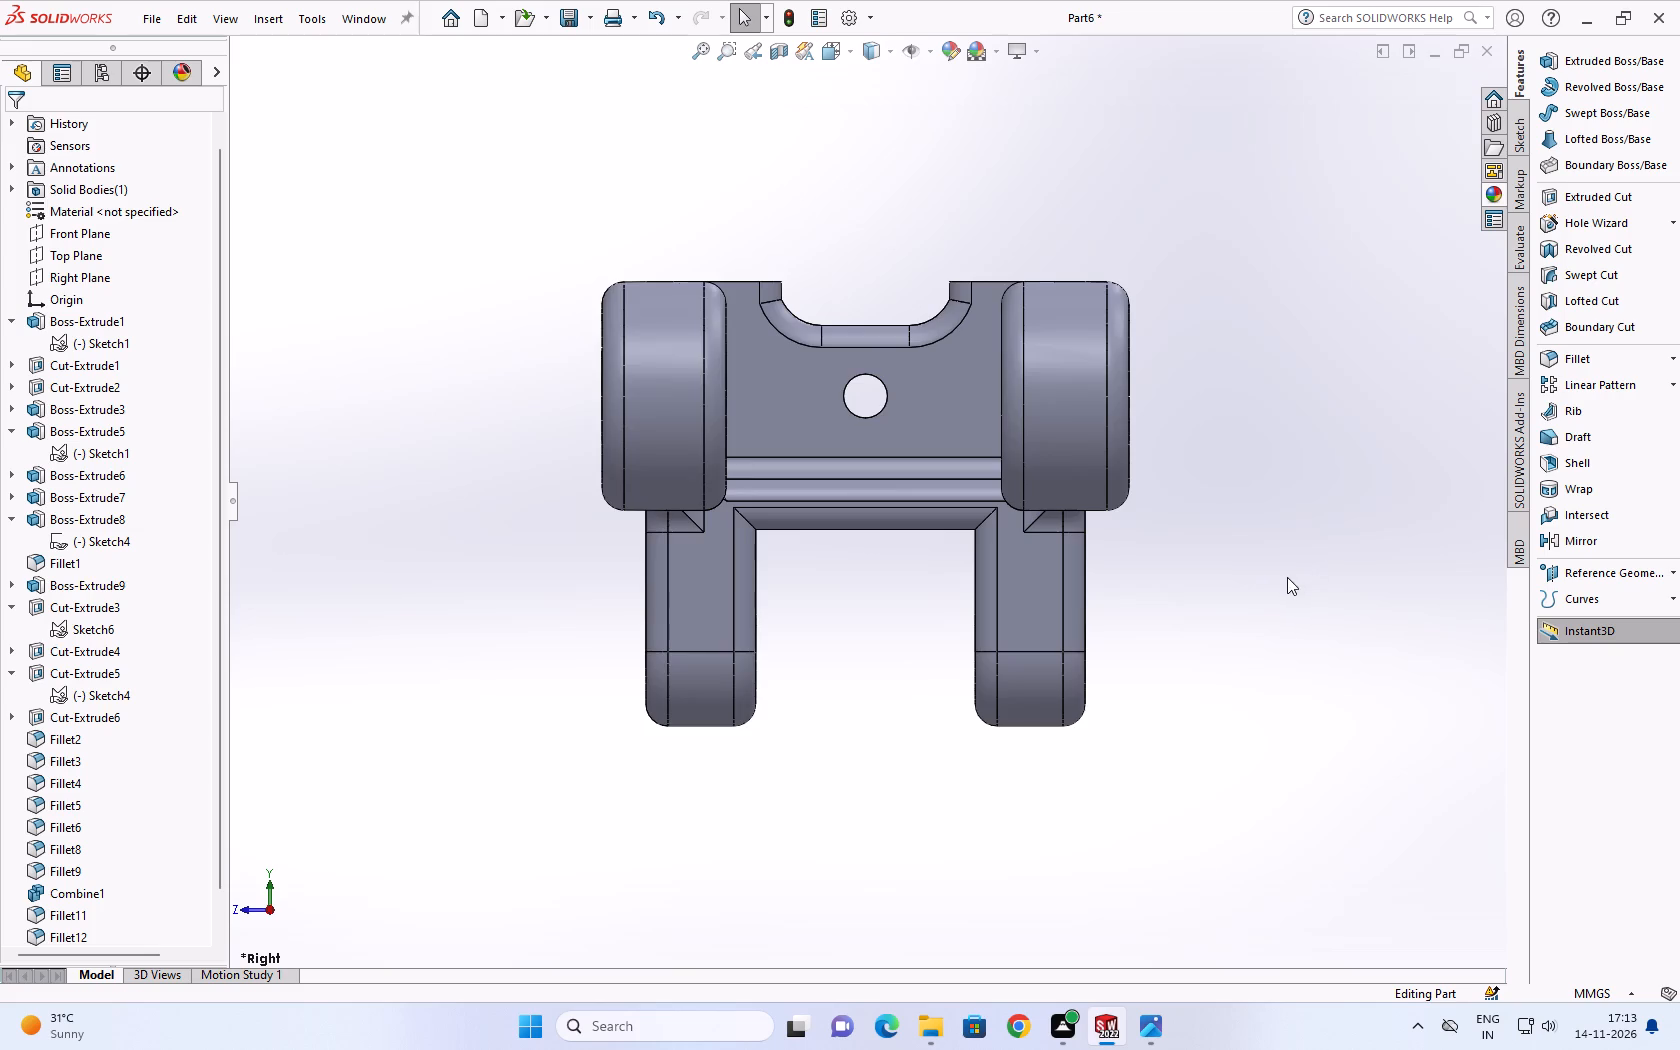
right_click_drag(1287, 577, 1529, 611)
right_click_drag(1479, 614, 1299, 623)
right_click_drag(1345, 627, 1424, 627)
right_click_drag(1403, 632, 1414, 504)
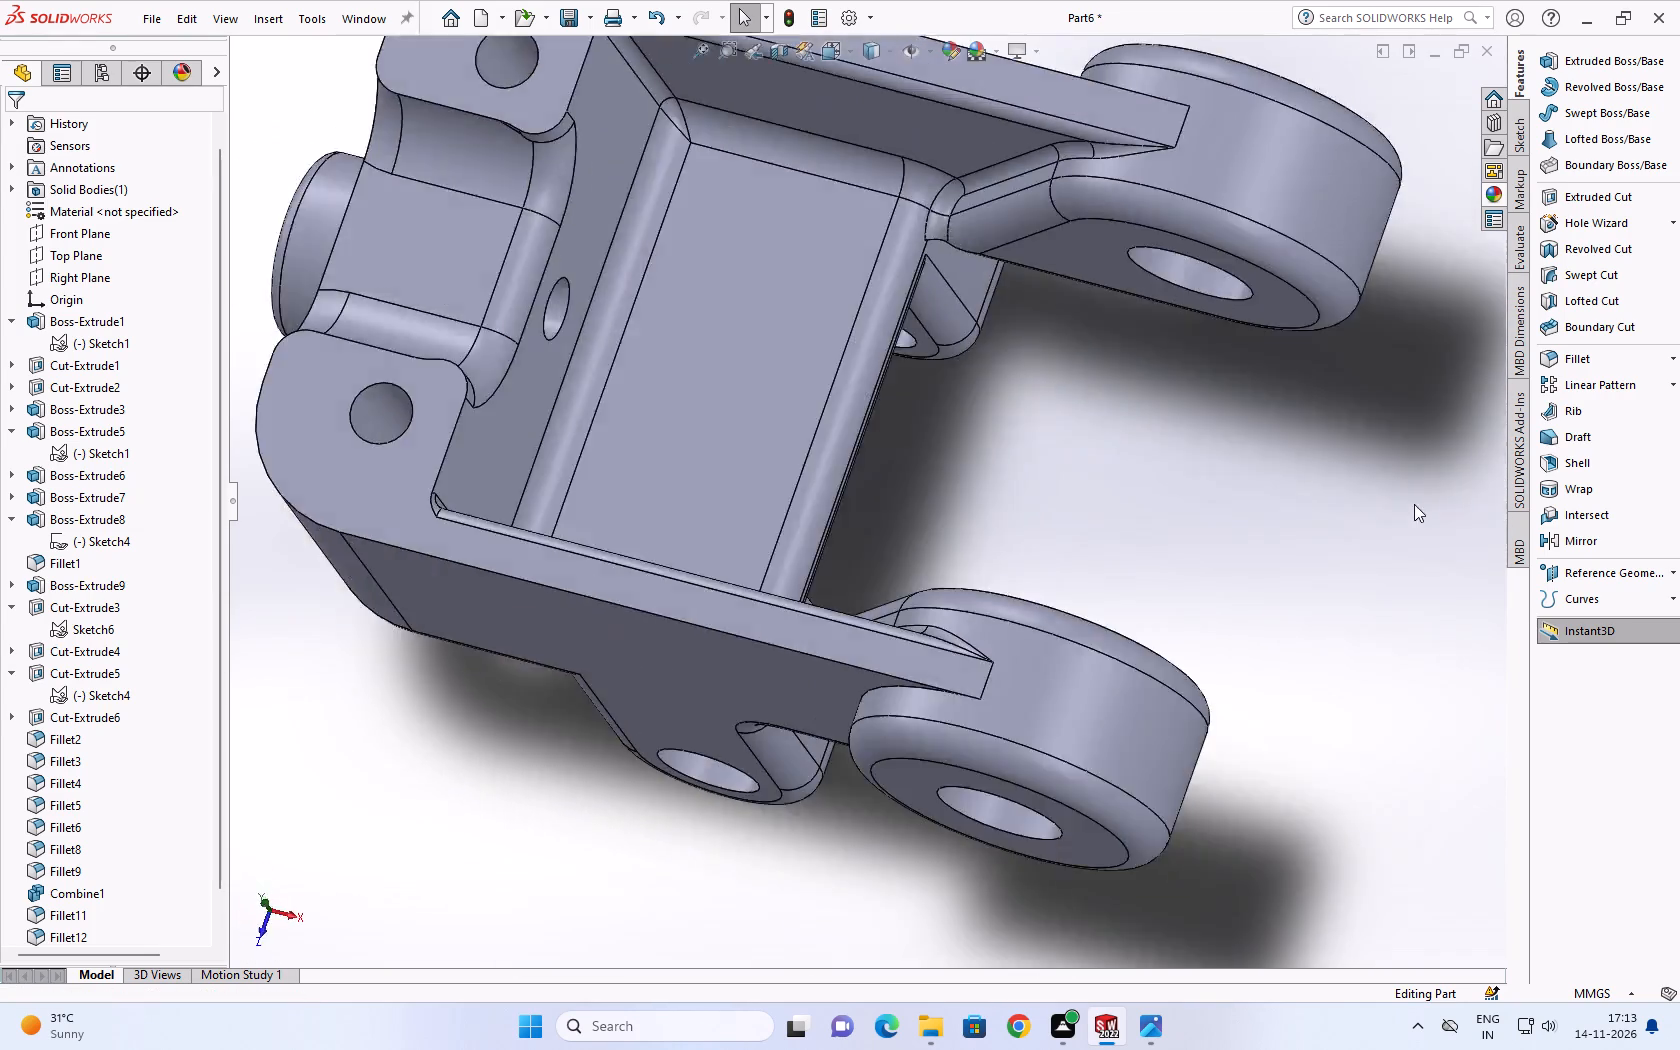
right_click_drag(1419, 526, 1373, 646)
right_click_drag(1394, 540, 1038, 587)
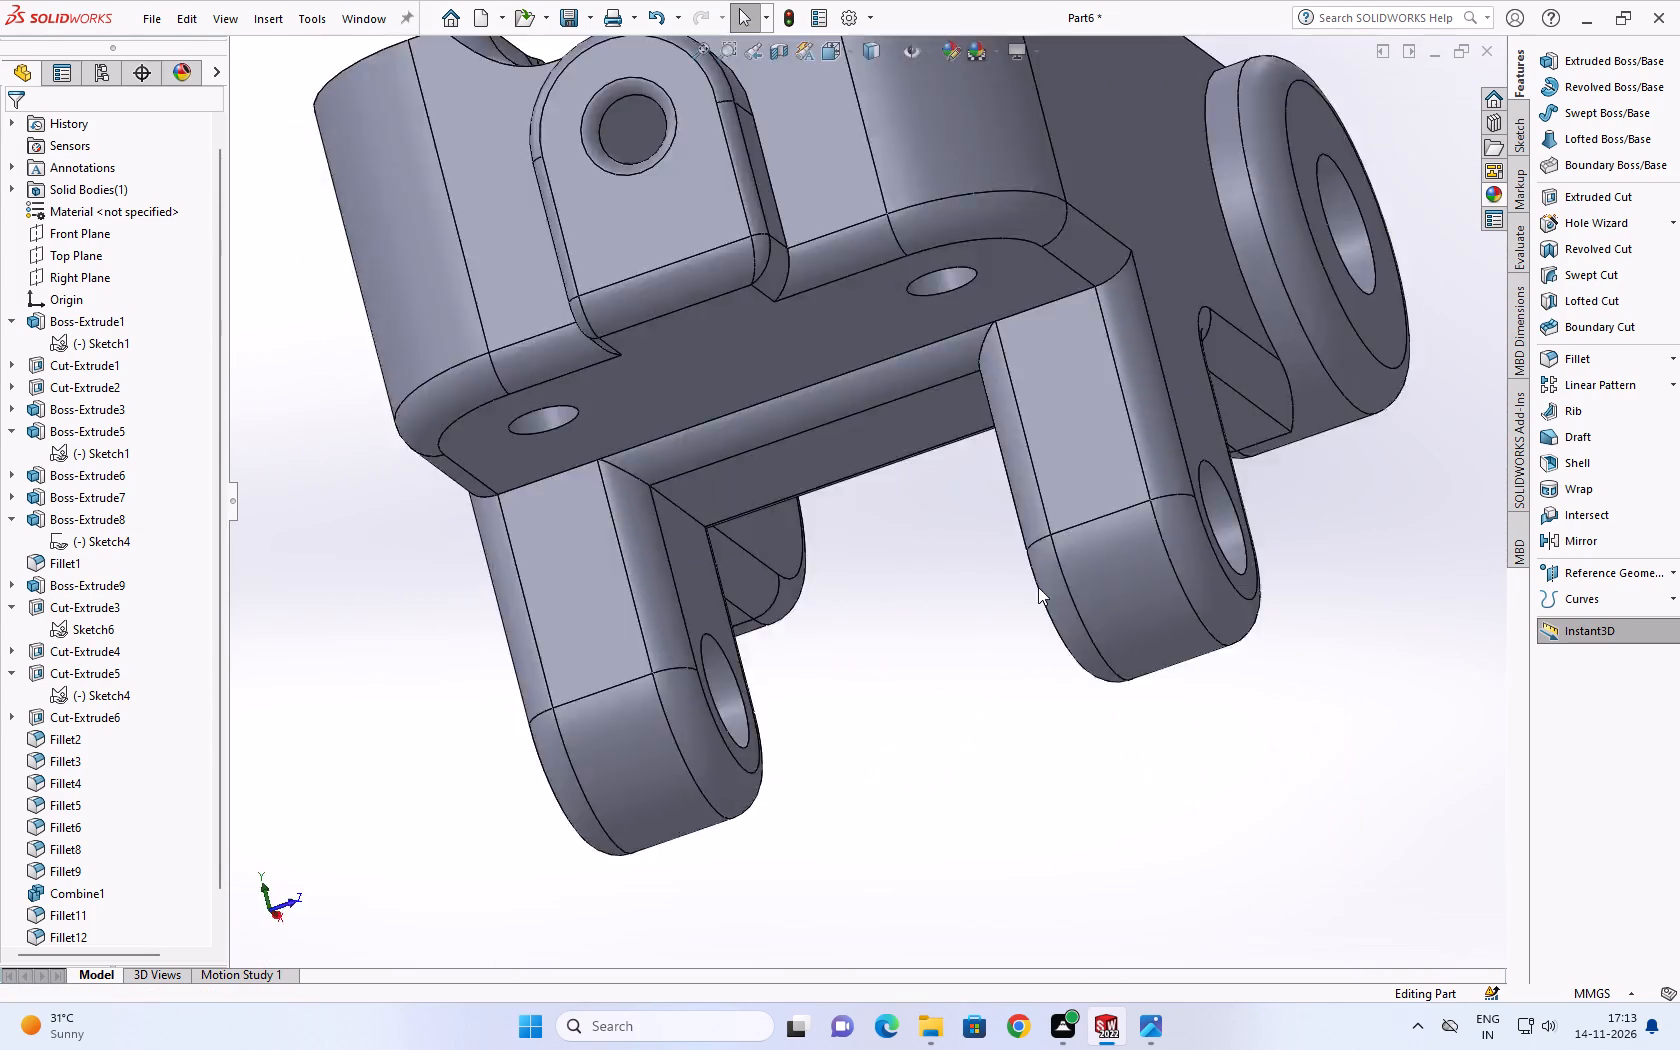
right_click_drag(1272, 580, 1377, 602)
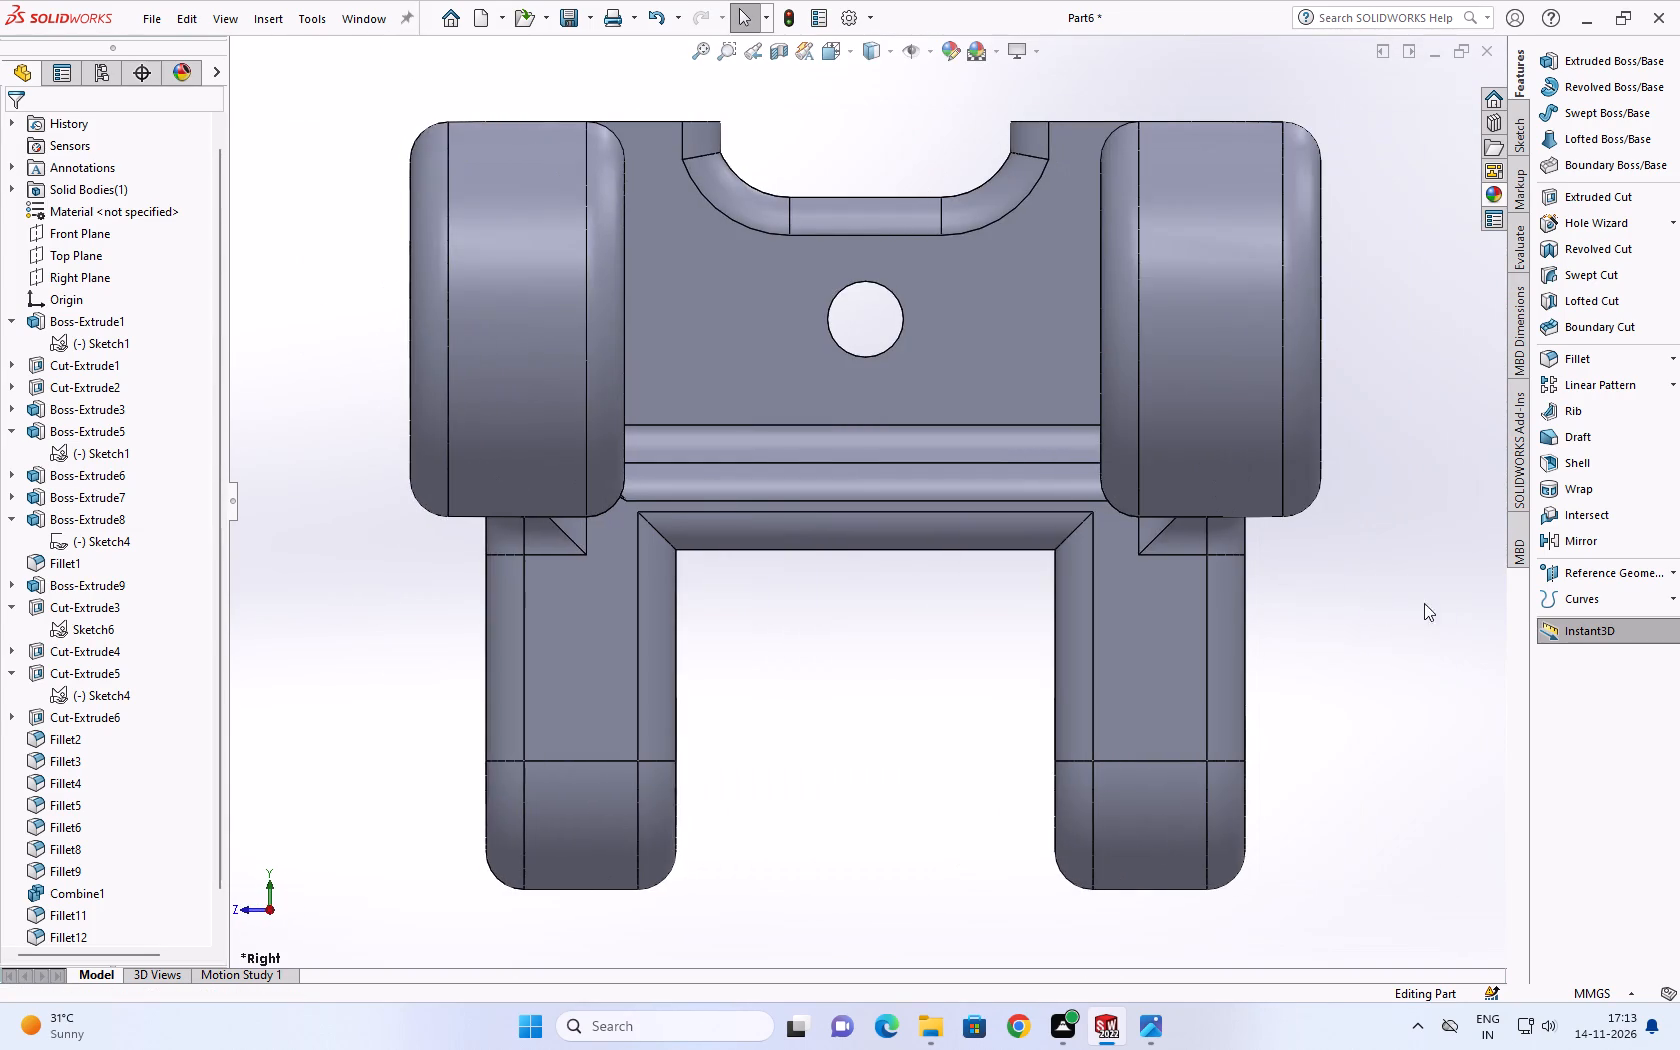
right_click_drag(1424, 603, 1258, 628)
scroll(1249, 627, "up", 3)
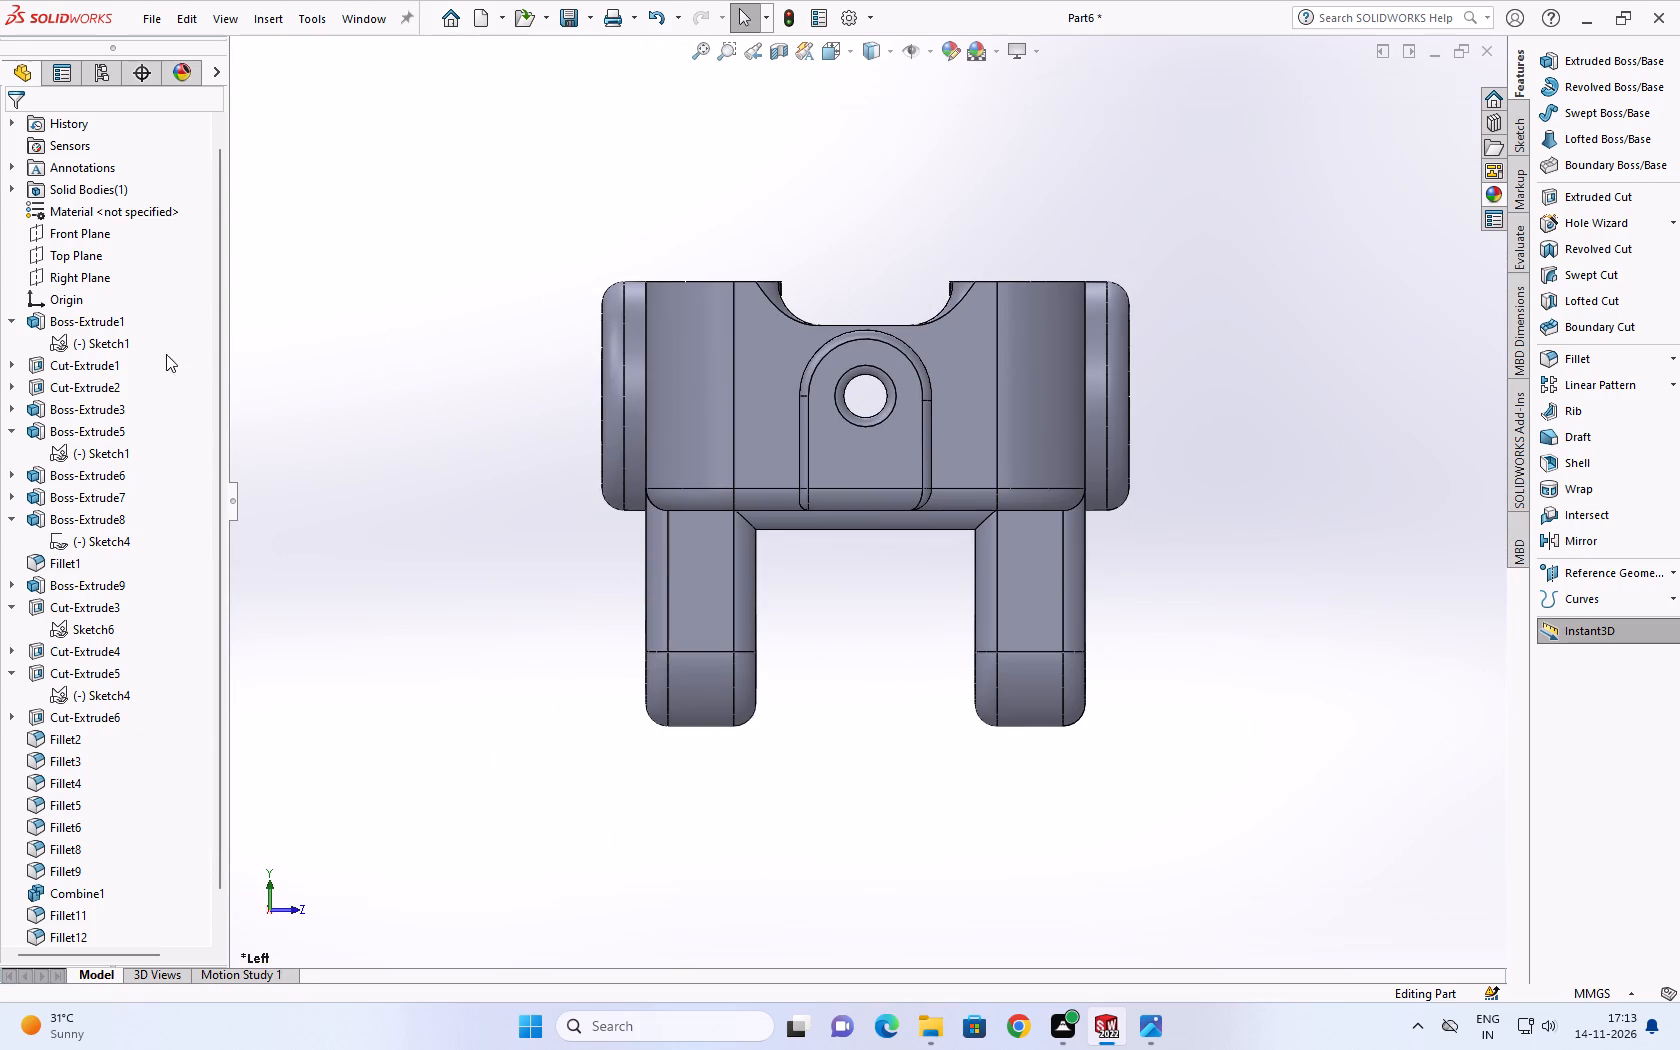
Examine the bracket against the Front Plane in the Back, Front and Left standard views.
left_click(69, 247)
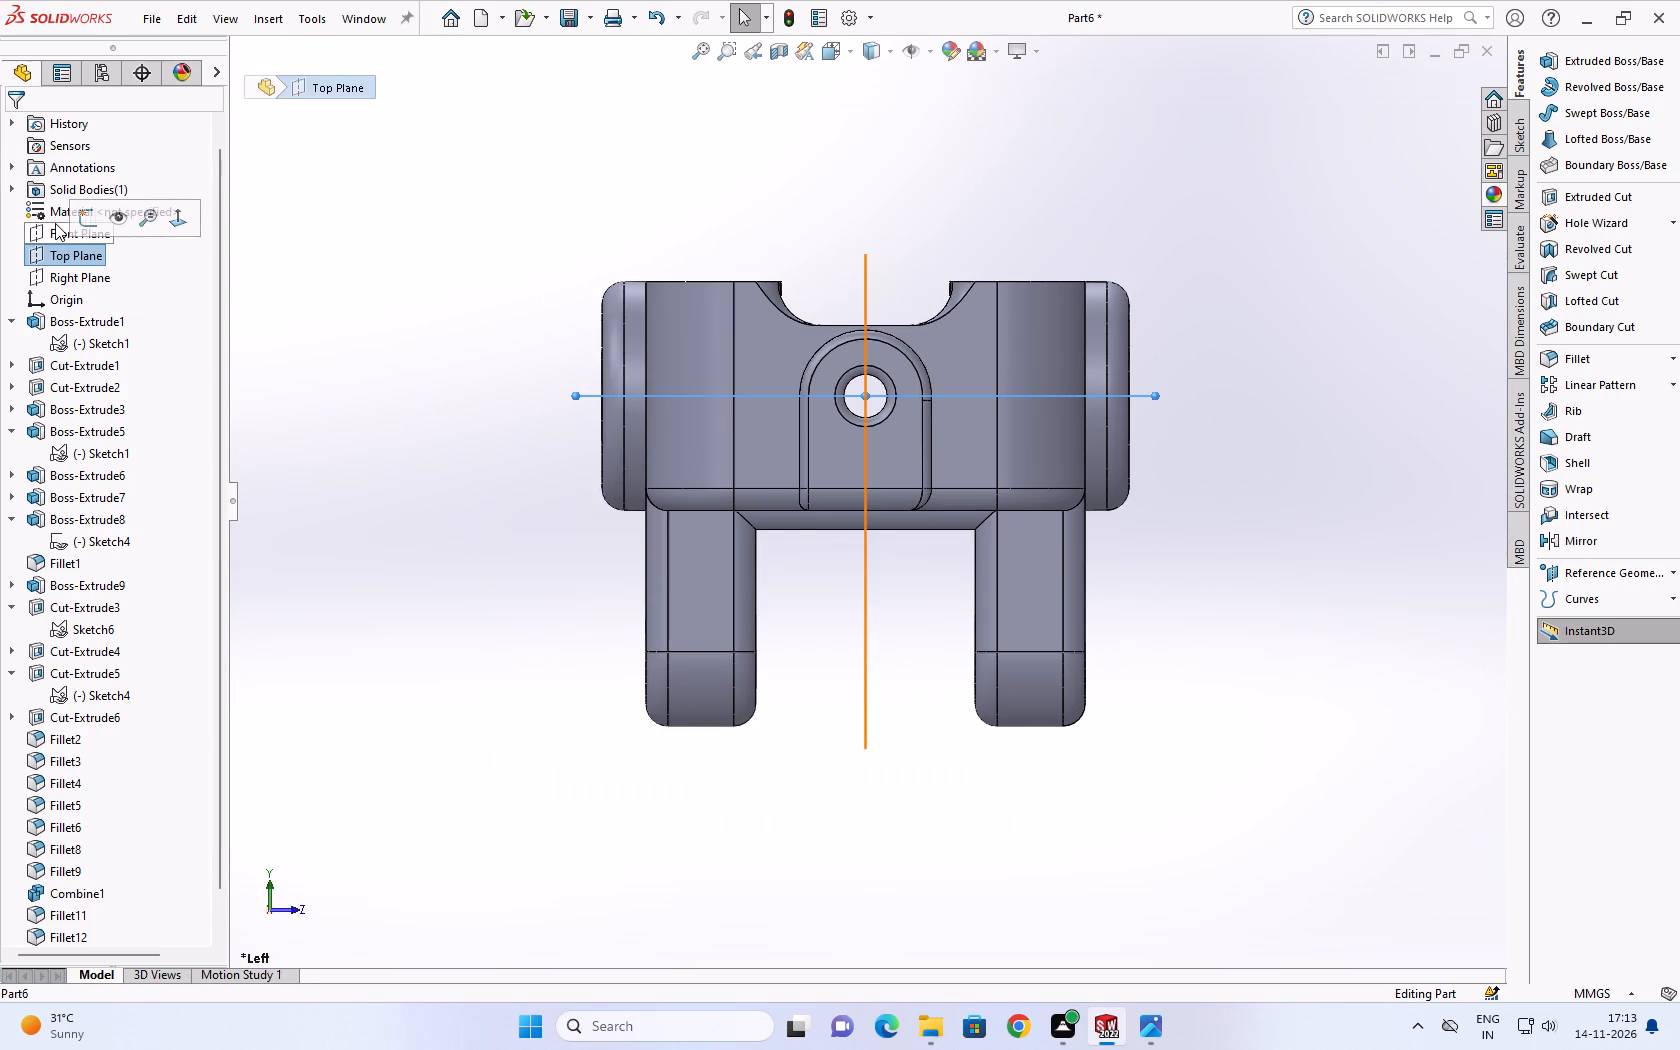
left_click(55, 223)
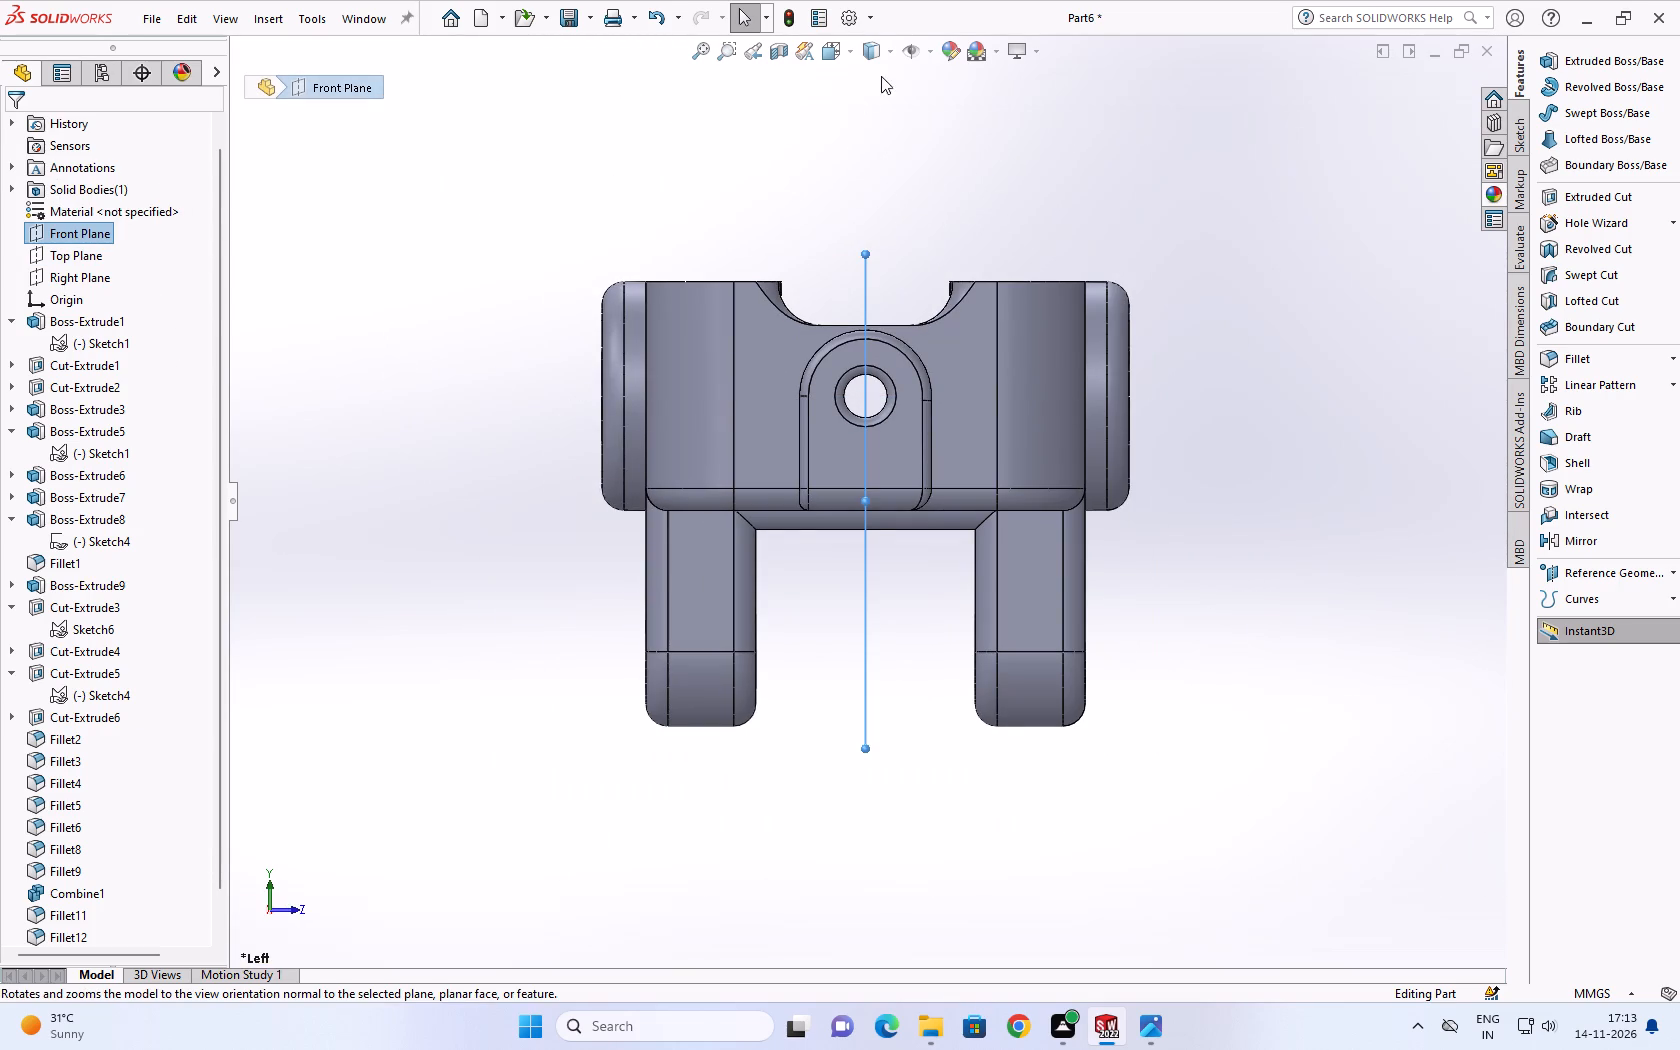
left_click(854, 54)
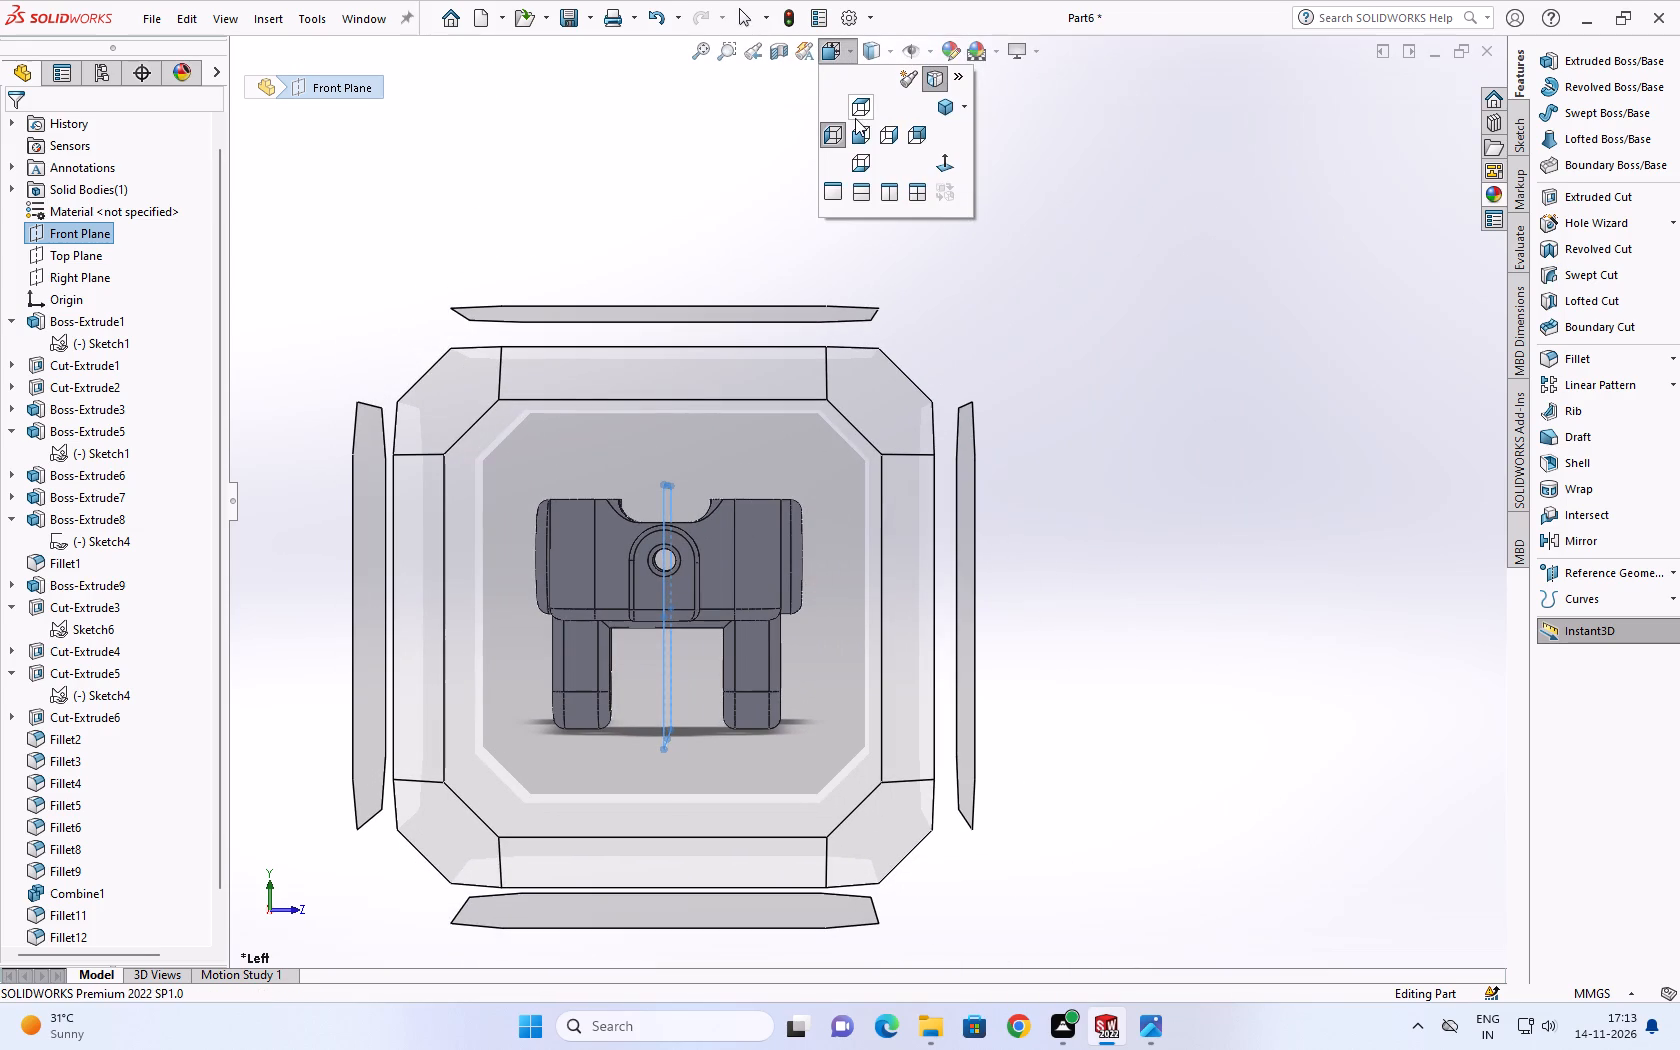
left_click(906, 139)
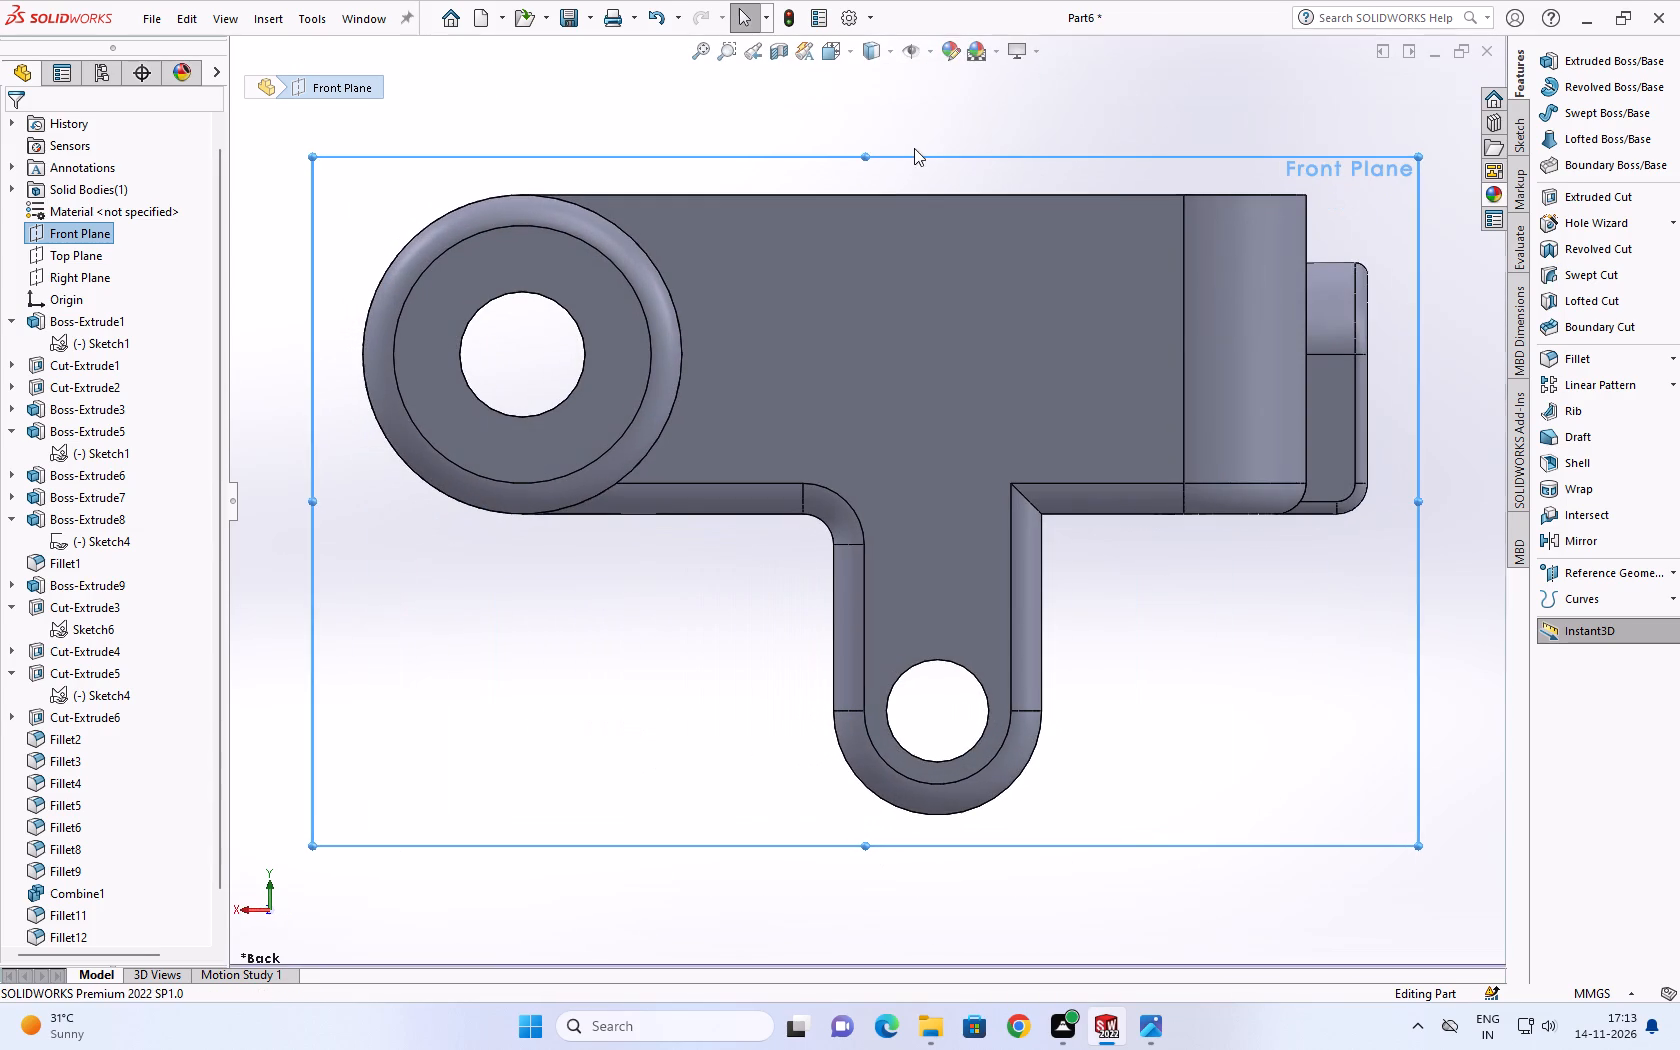
left_click(850, 51)
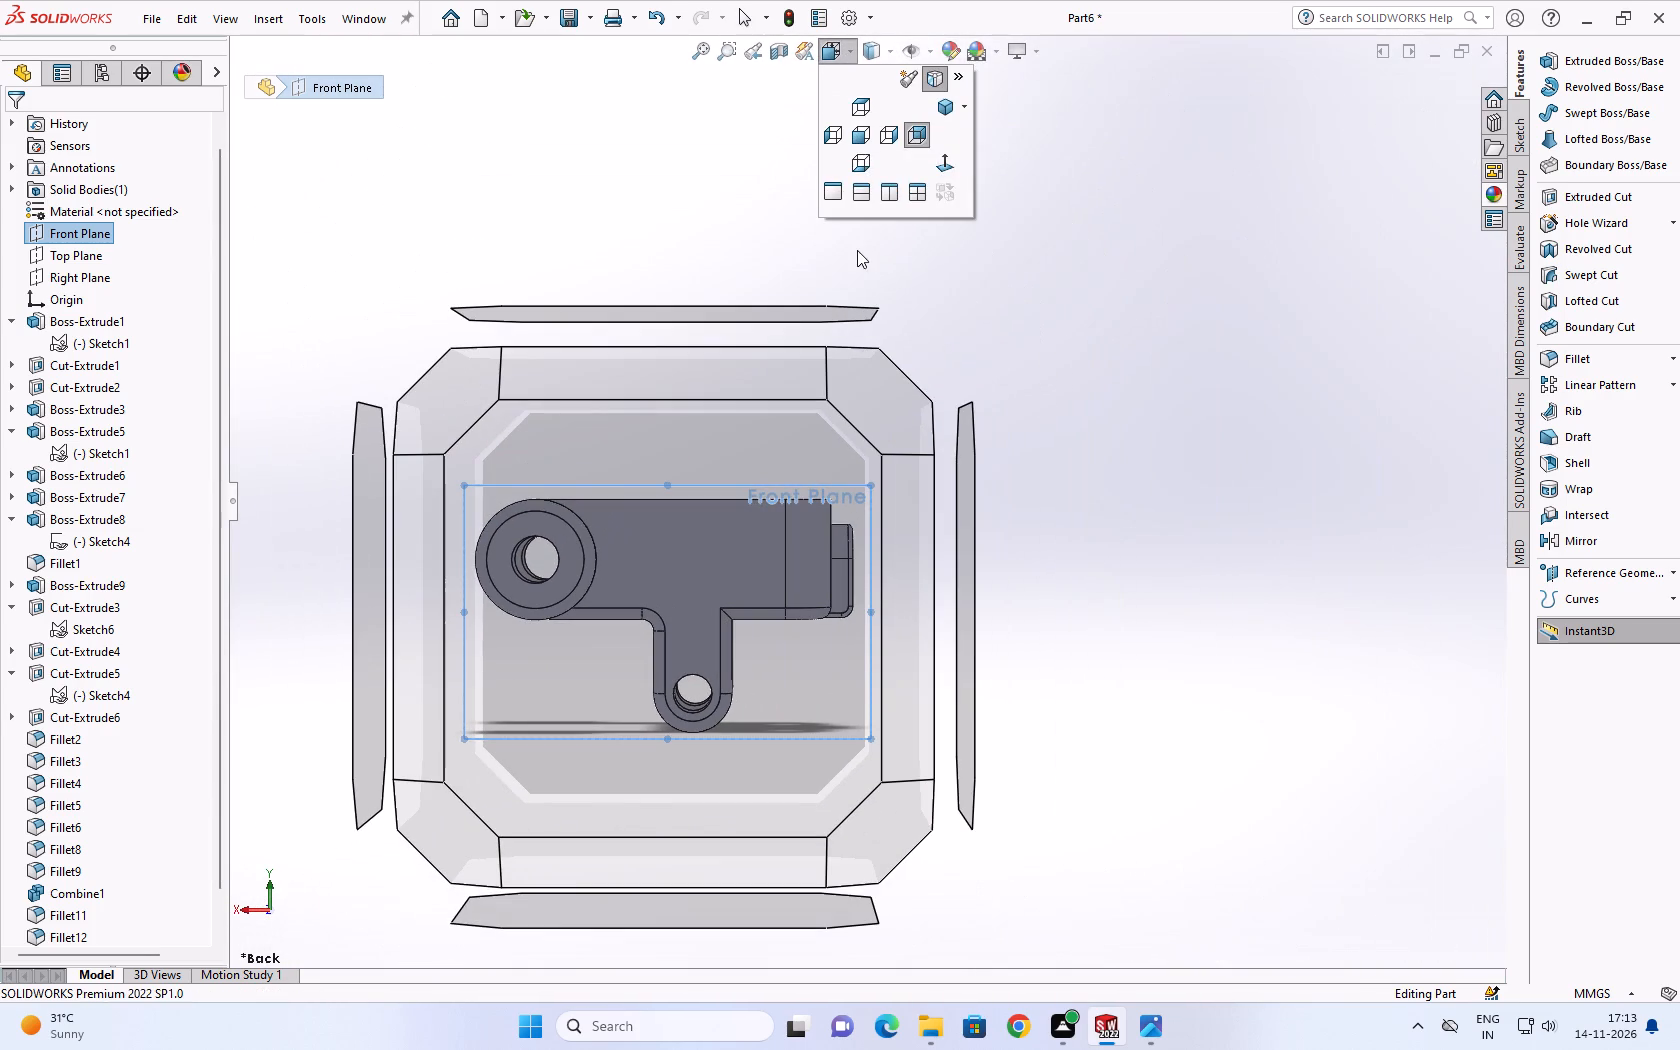
left_click(855, 134)
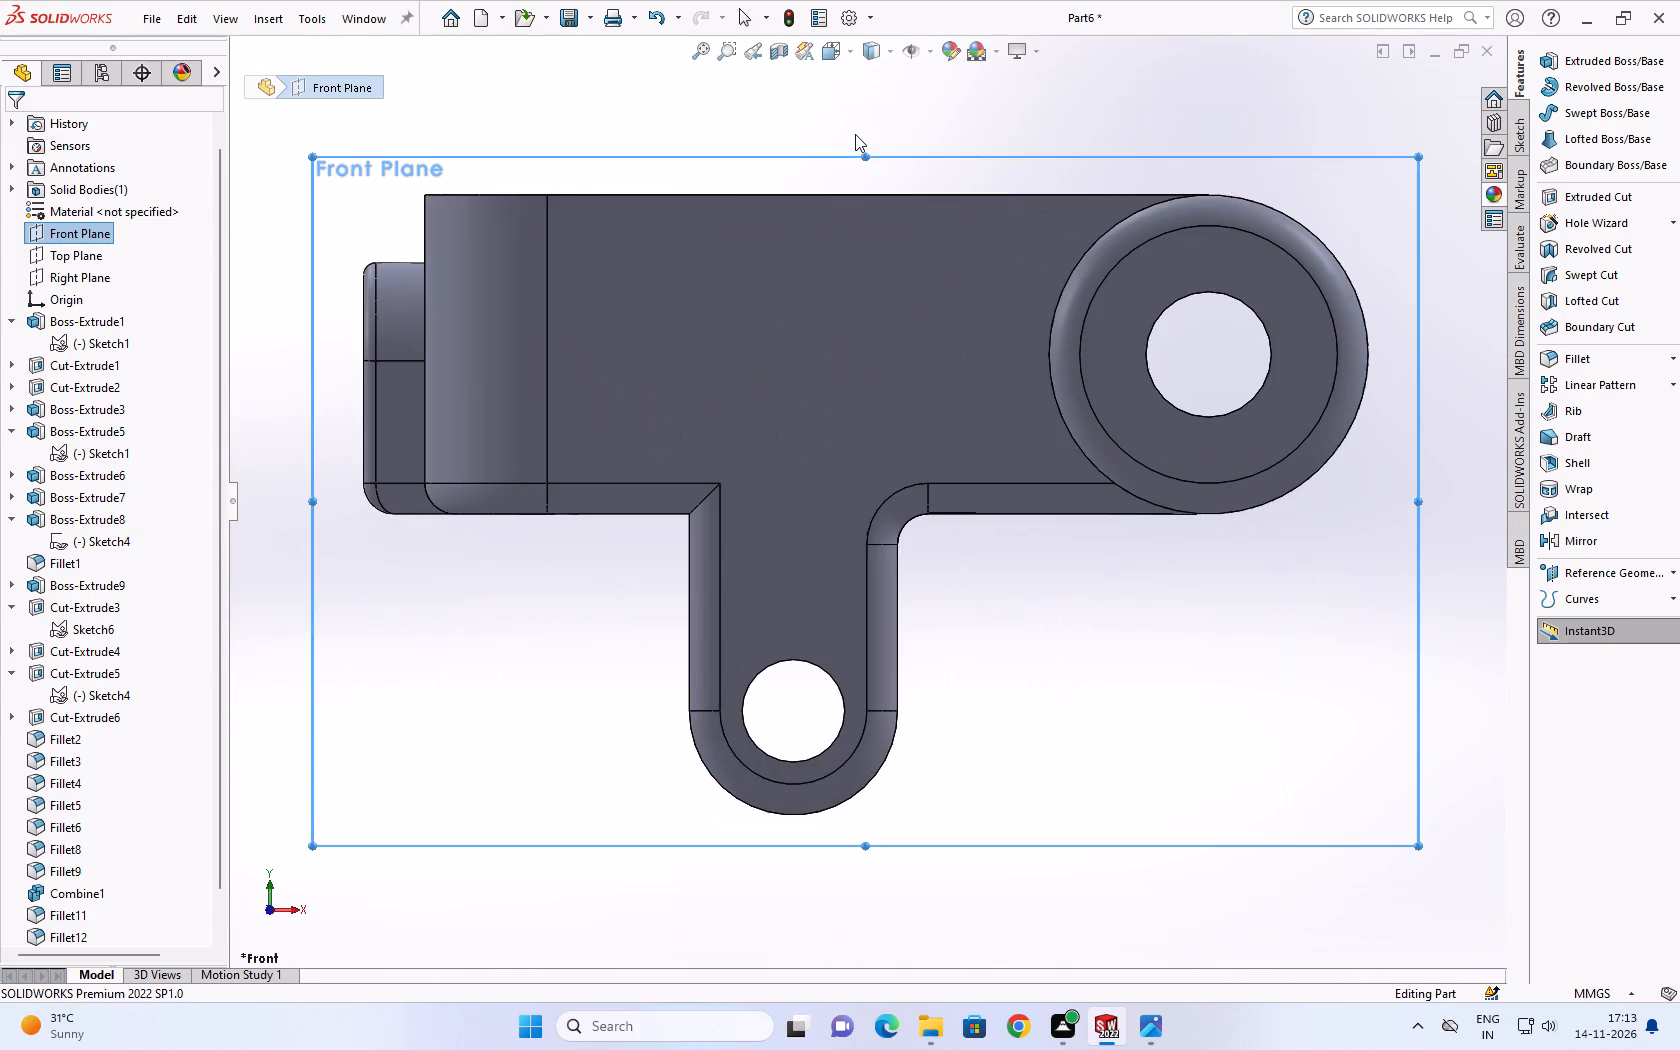
left_click(850, 55)
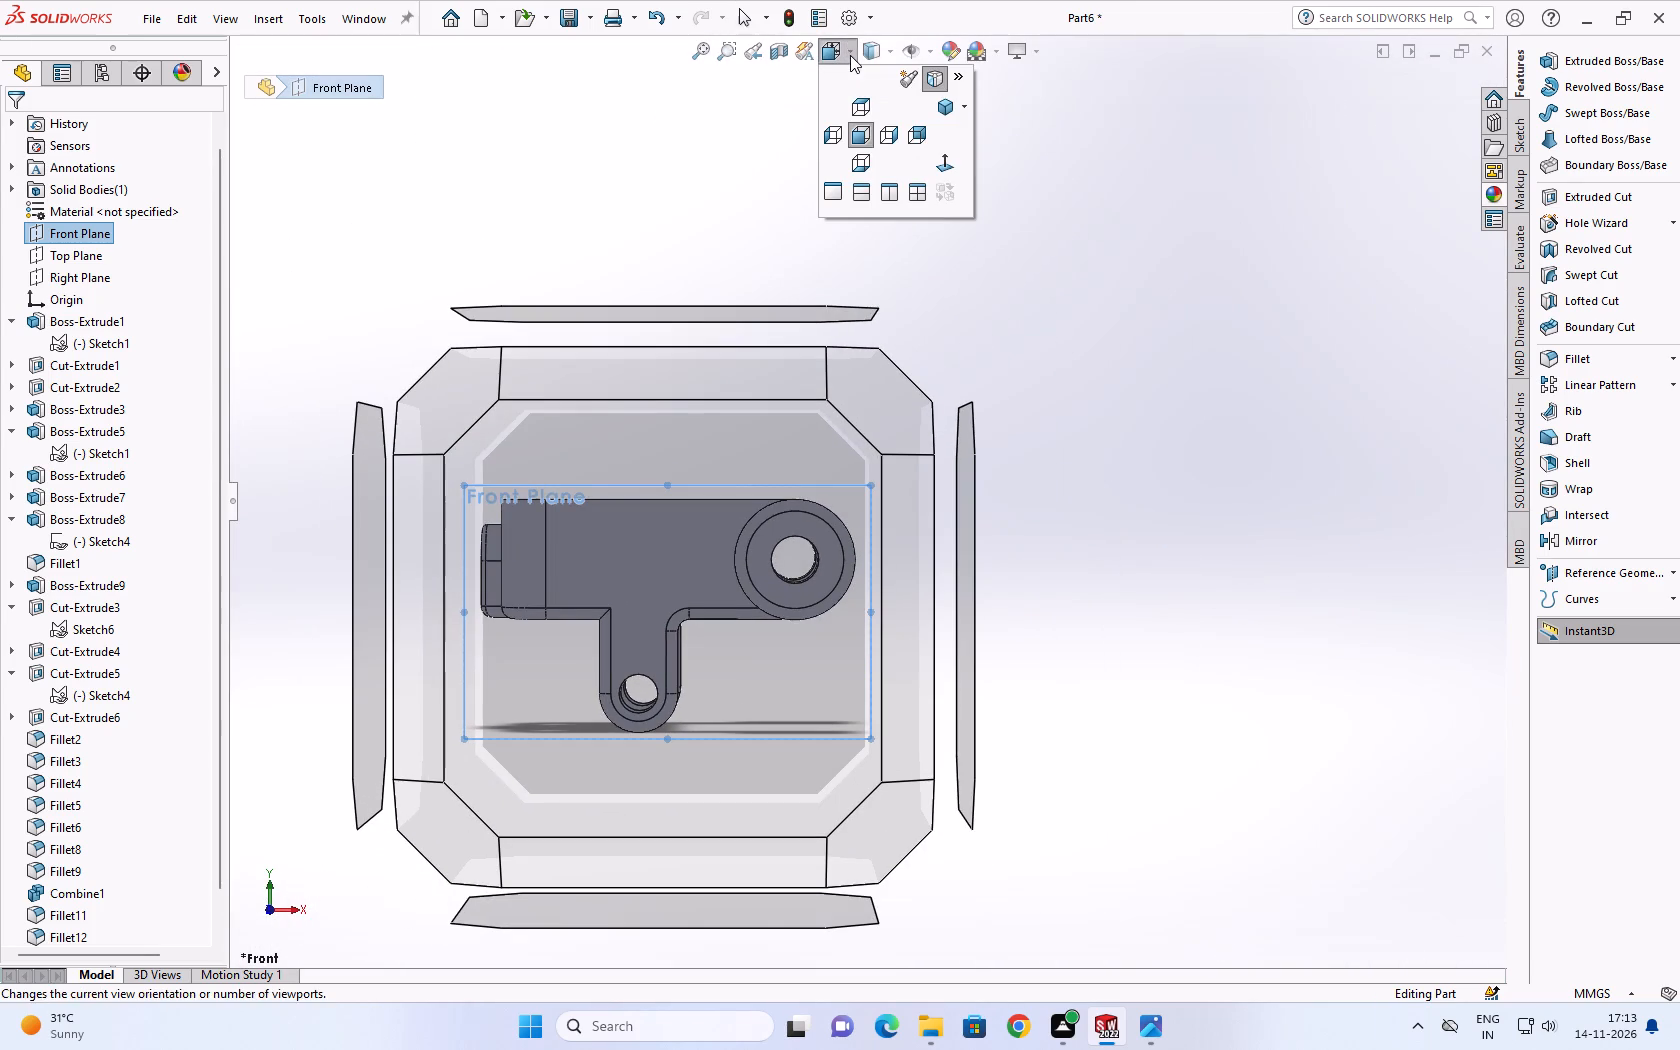
left_click(831, 138)
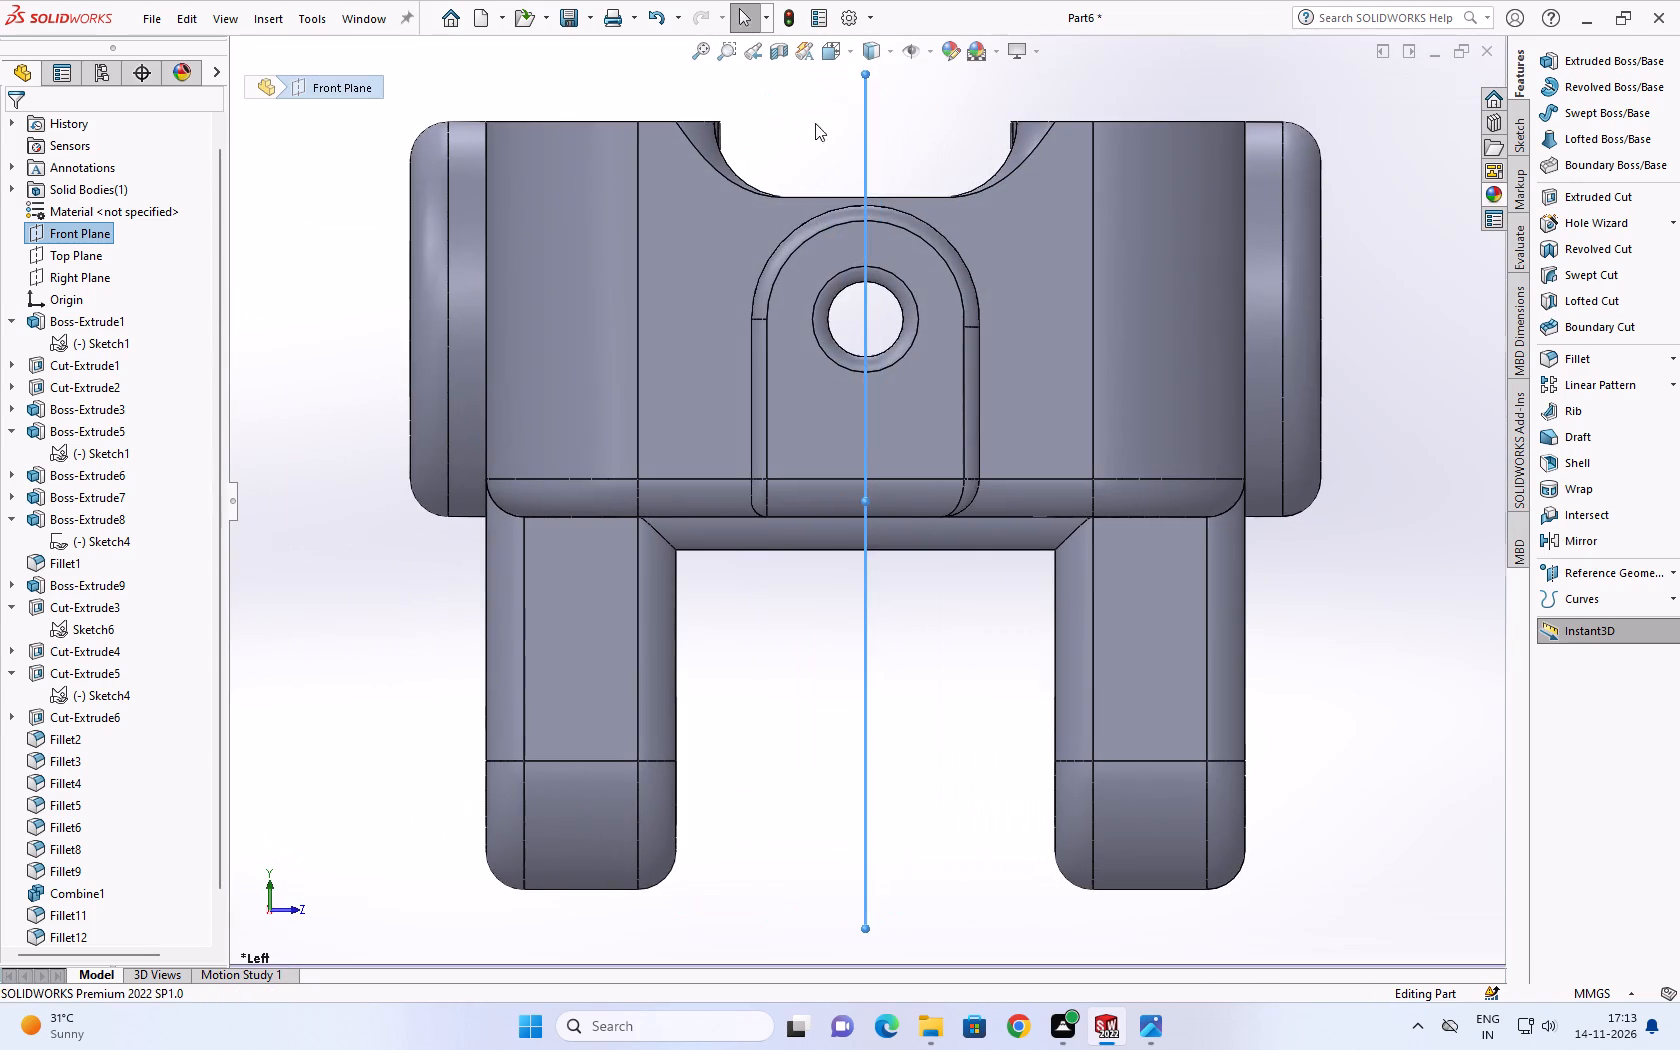
scroll(1094, 601, "up", 1)
left_click(1389, 595)
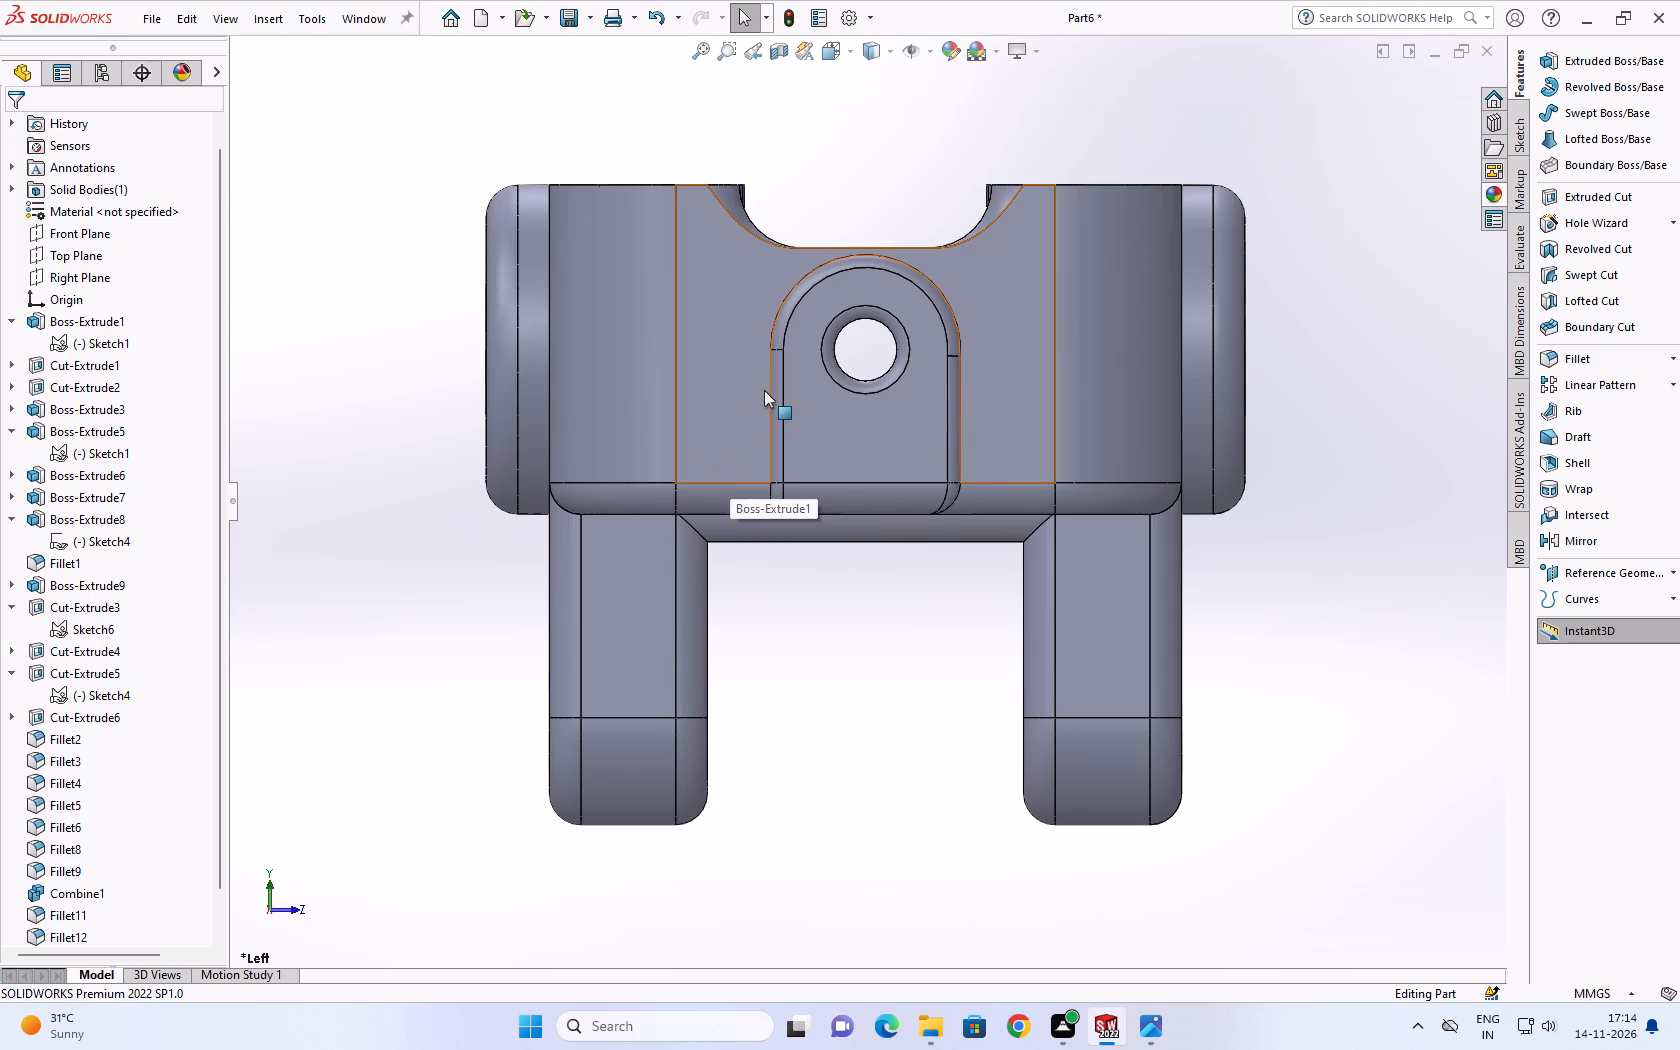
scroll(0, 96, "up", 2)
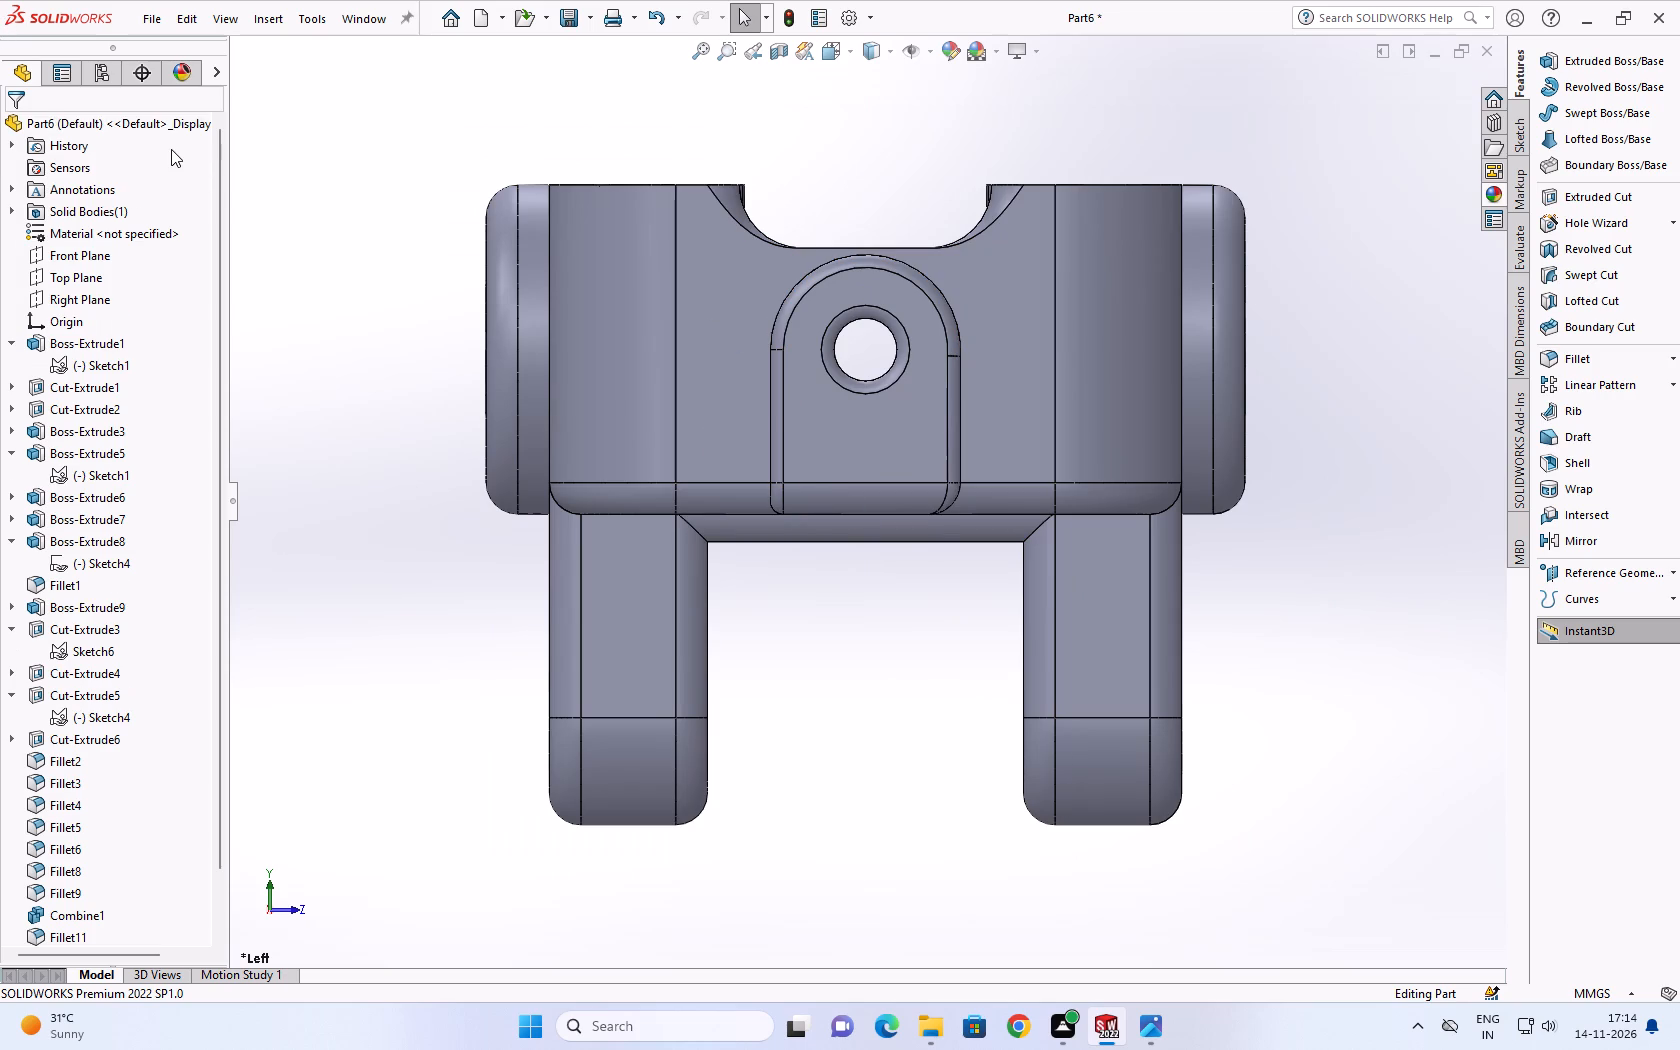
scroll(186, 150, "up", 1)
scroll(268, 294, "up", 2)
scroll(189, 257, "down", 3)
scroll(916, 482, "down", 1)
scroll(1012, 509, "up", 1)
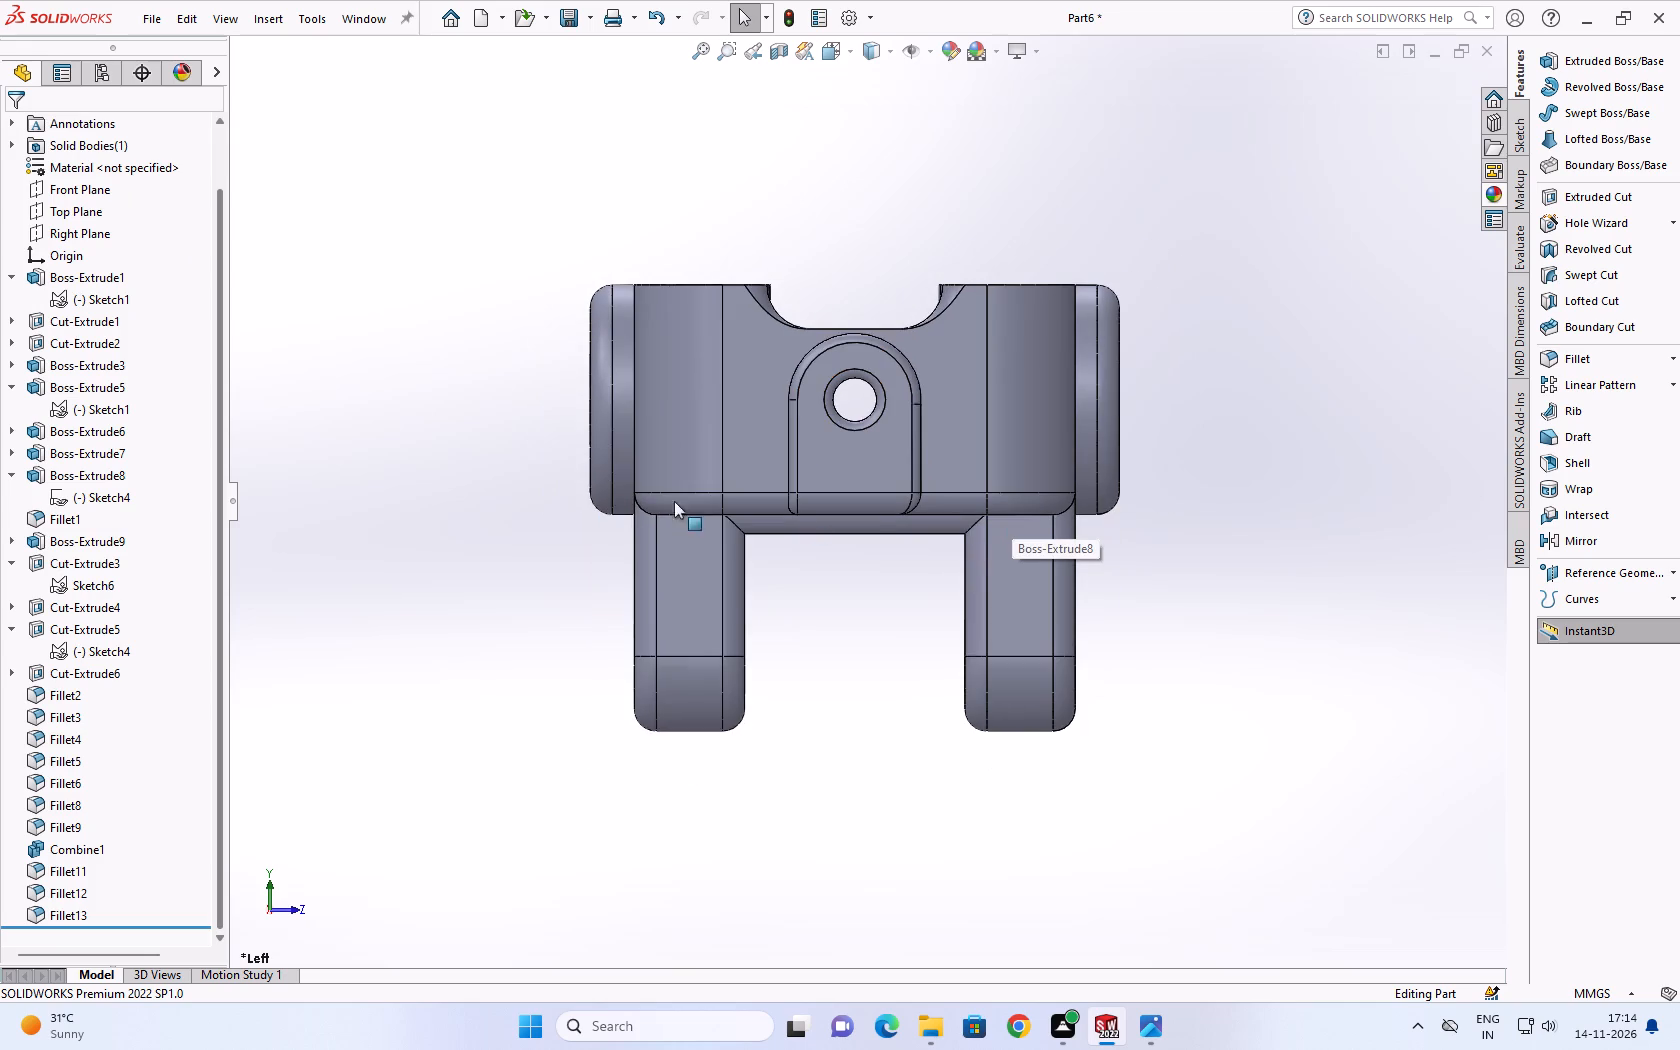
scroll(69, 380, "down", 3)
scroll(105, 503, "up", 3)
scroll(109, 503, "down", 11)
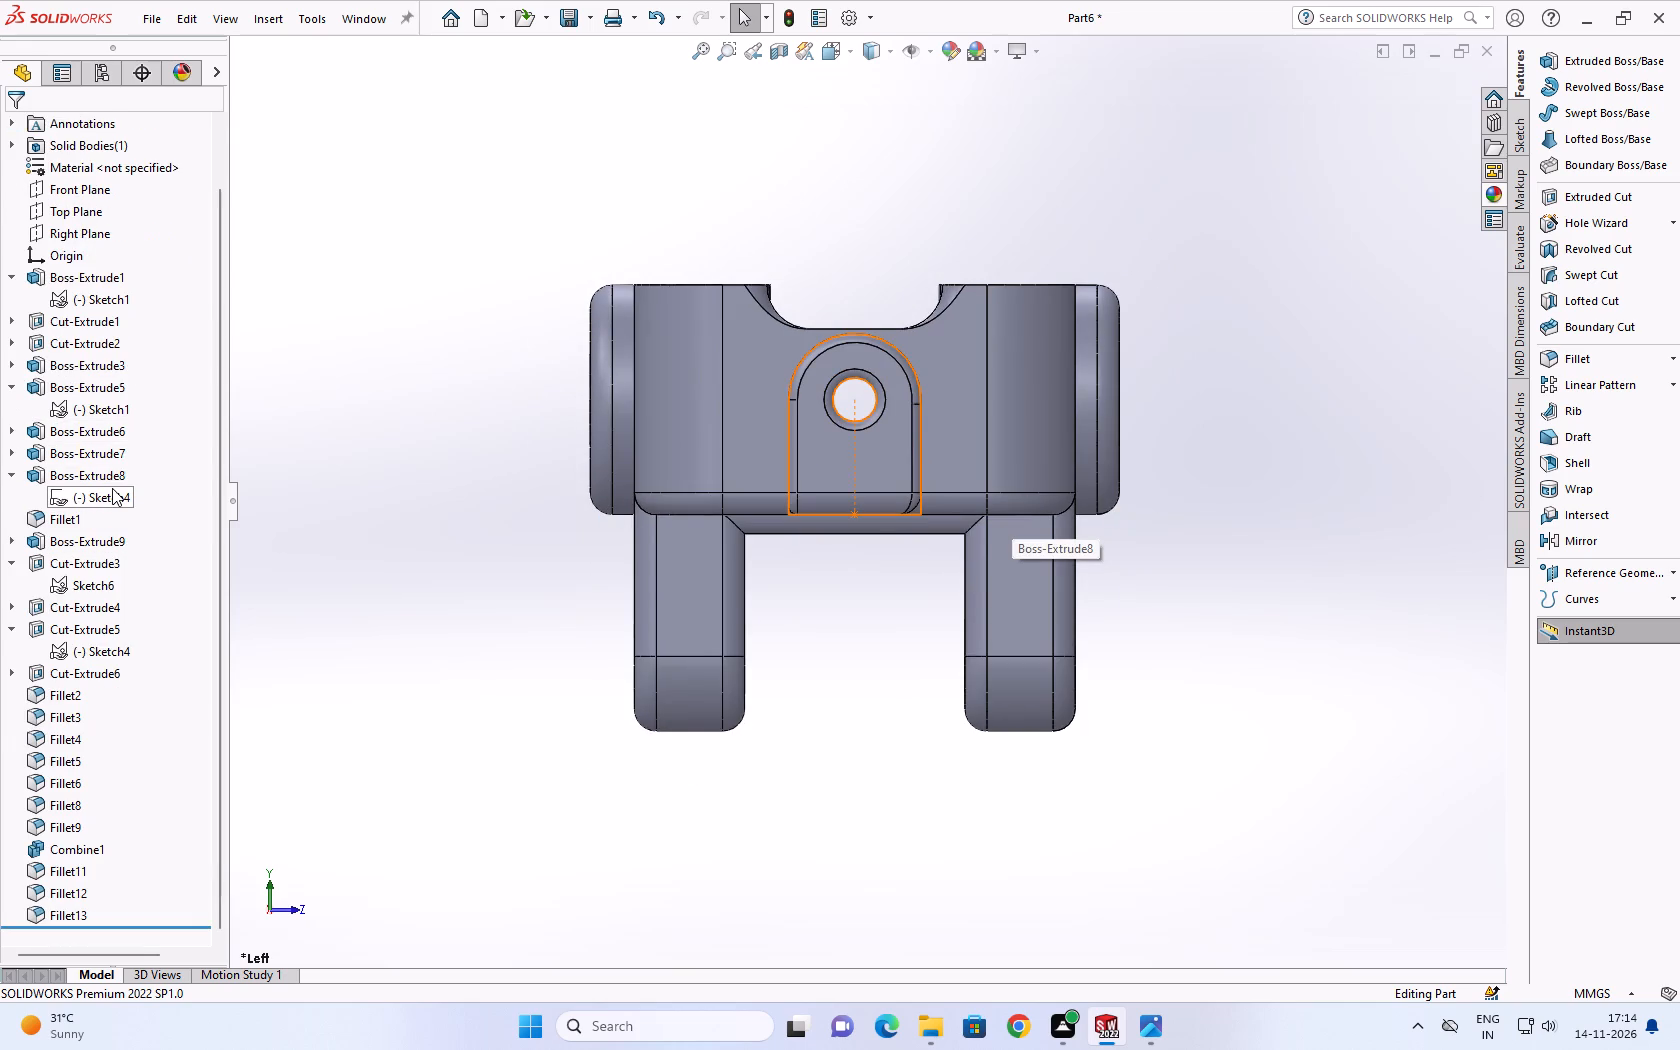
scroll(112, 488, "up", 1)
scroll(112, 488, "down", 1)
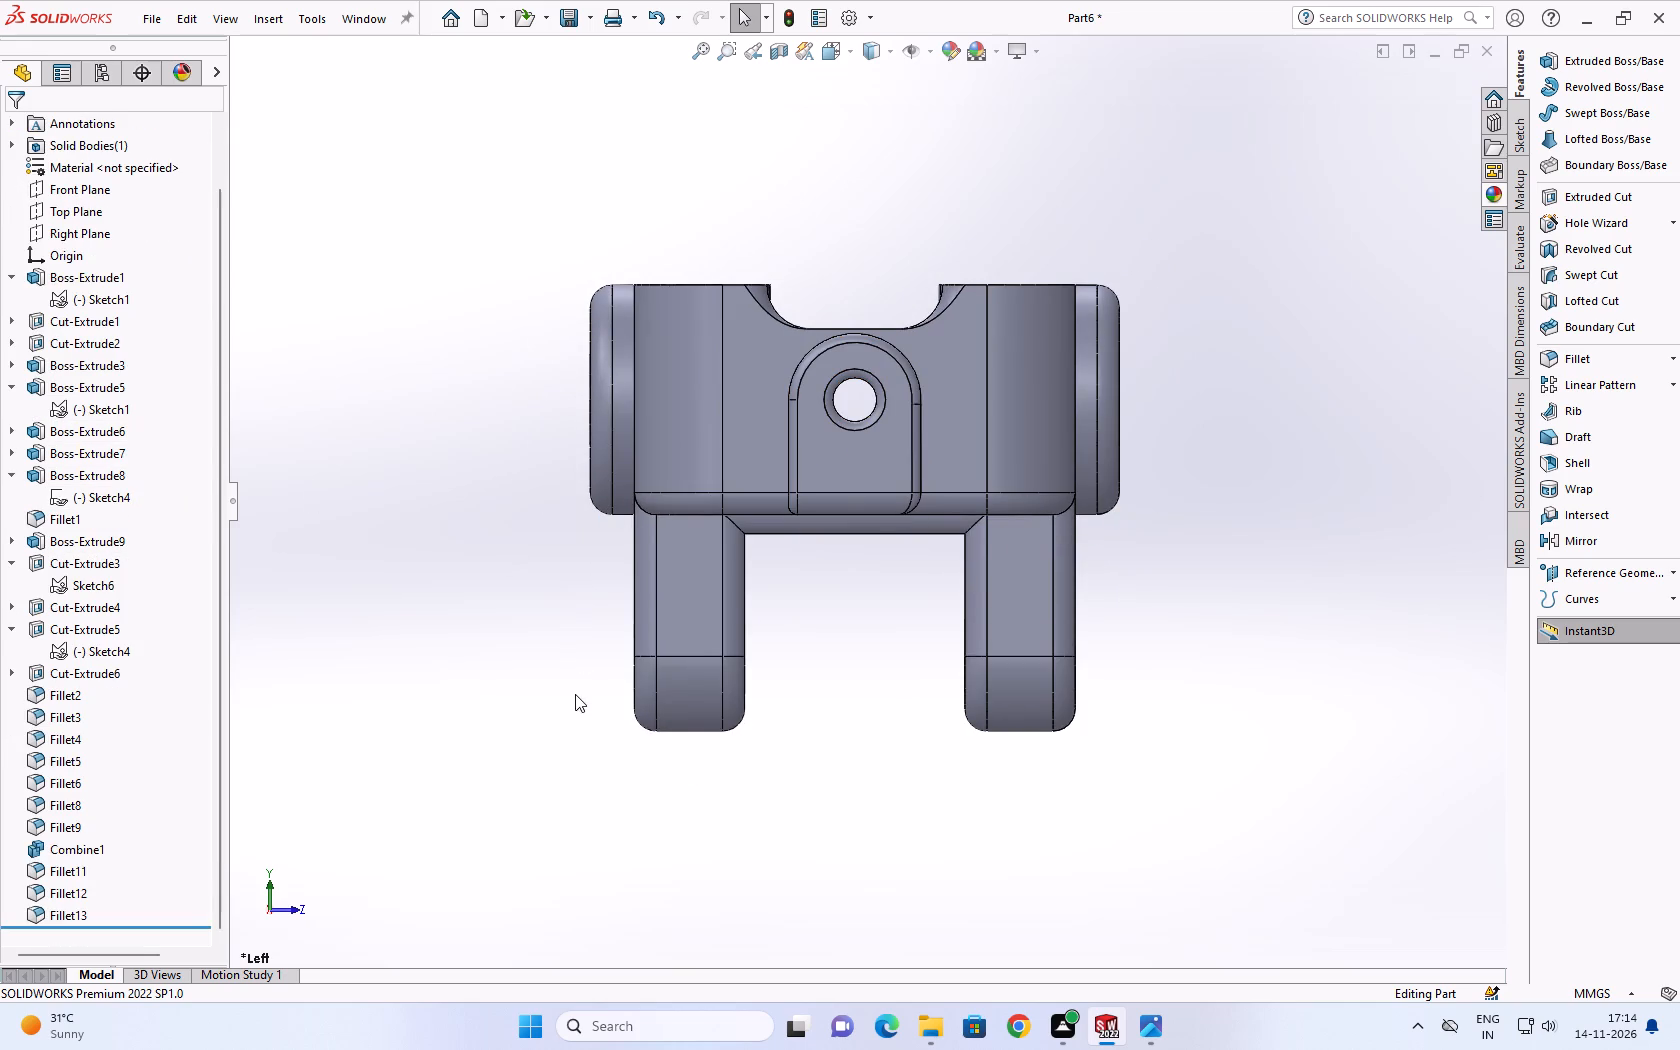
Examine the open end, the pocket and the fork arms of the bracket in the Right and Top standard views.
right_click_drag(564, 703, 676, 770)
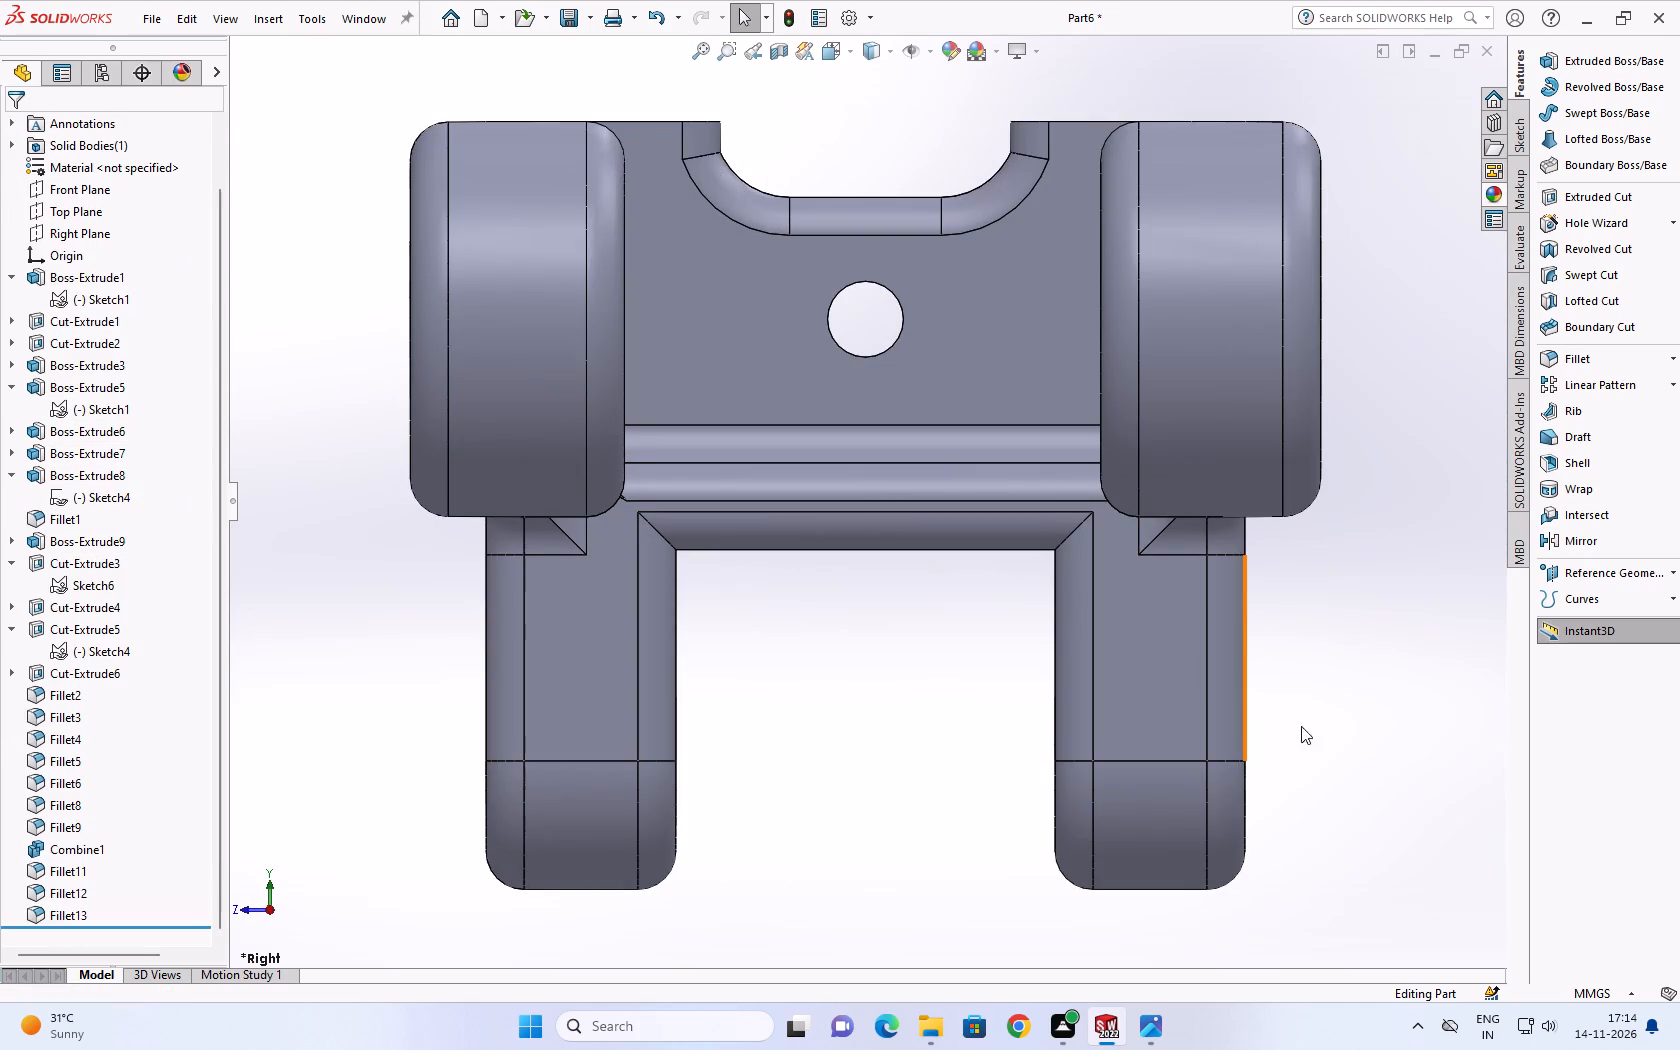
right_click_drag(1367, 707, 1312, 751)
right_click_drag(1342, 778, 1373, 665)
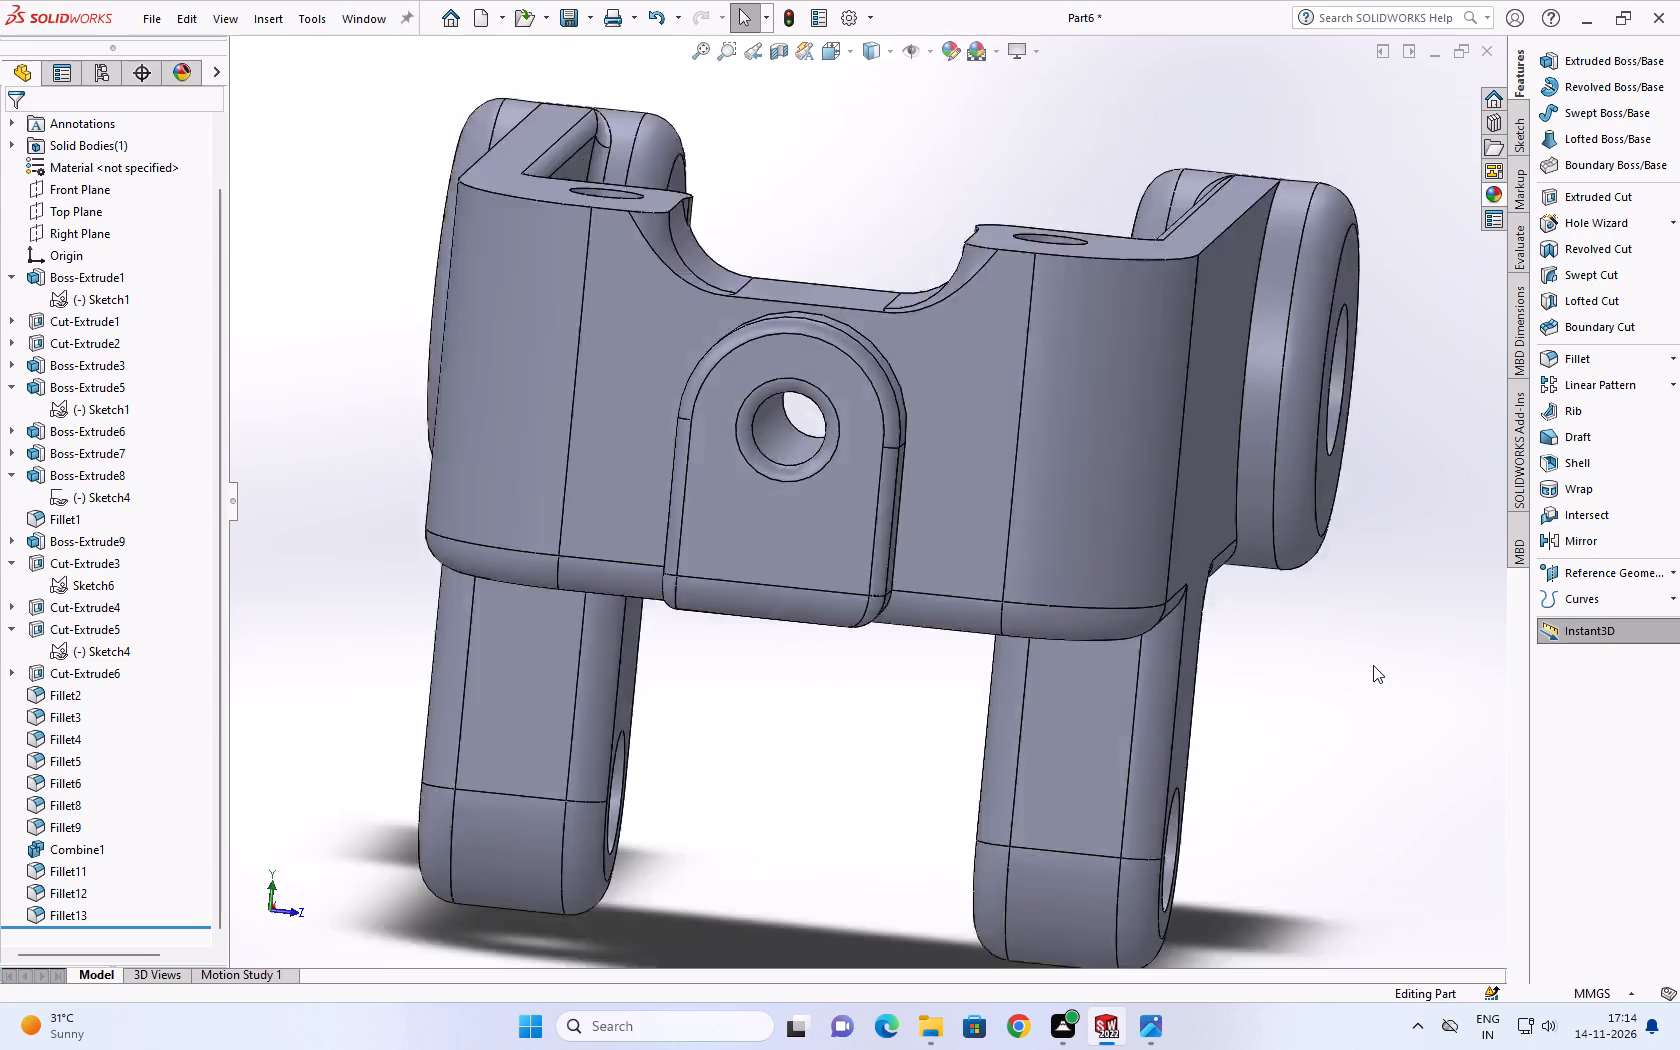
right_click_drag(1373, 665, 1374, 661)
scroll(1419, 786, "up", 2)
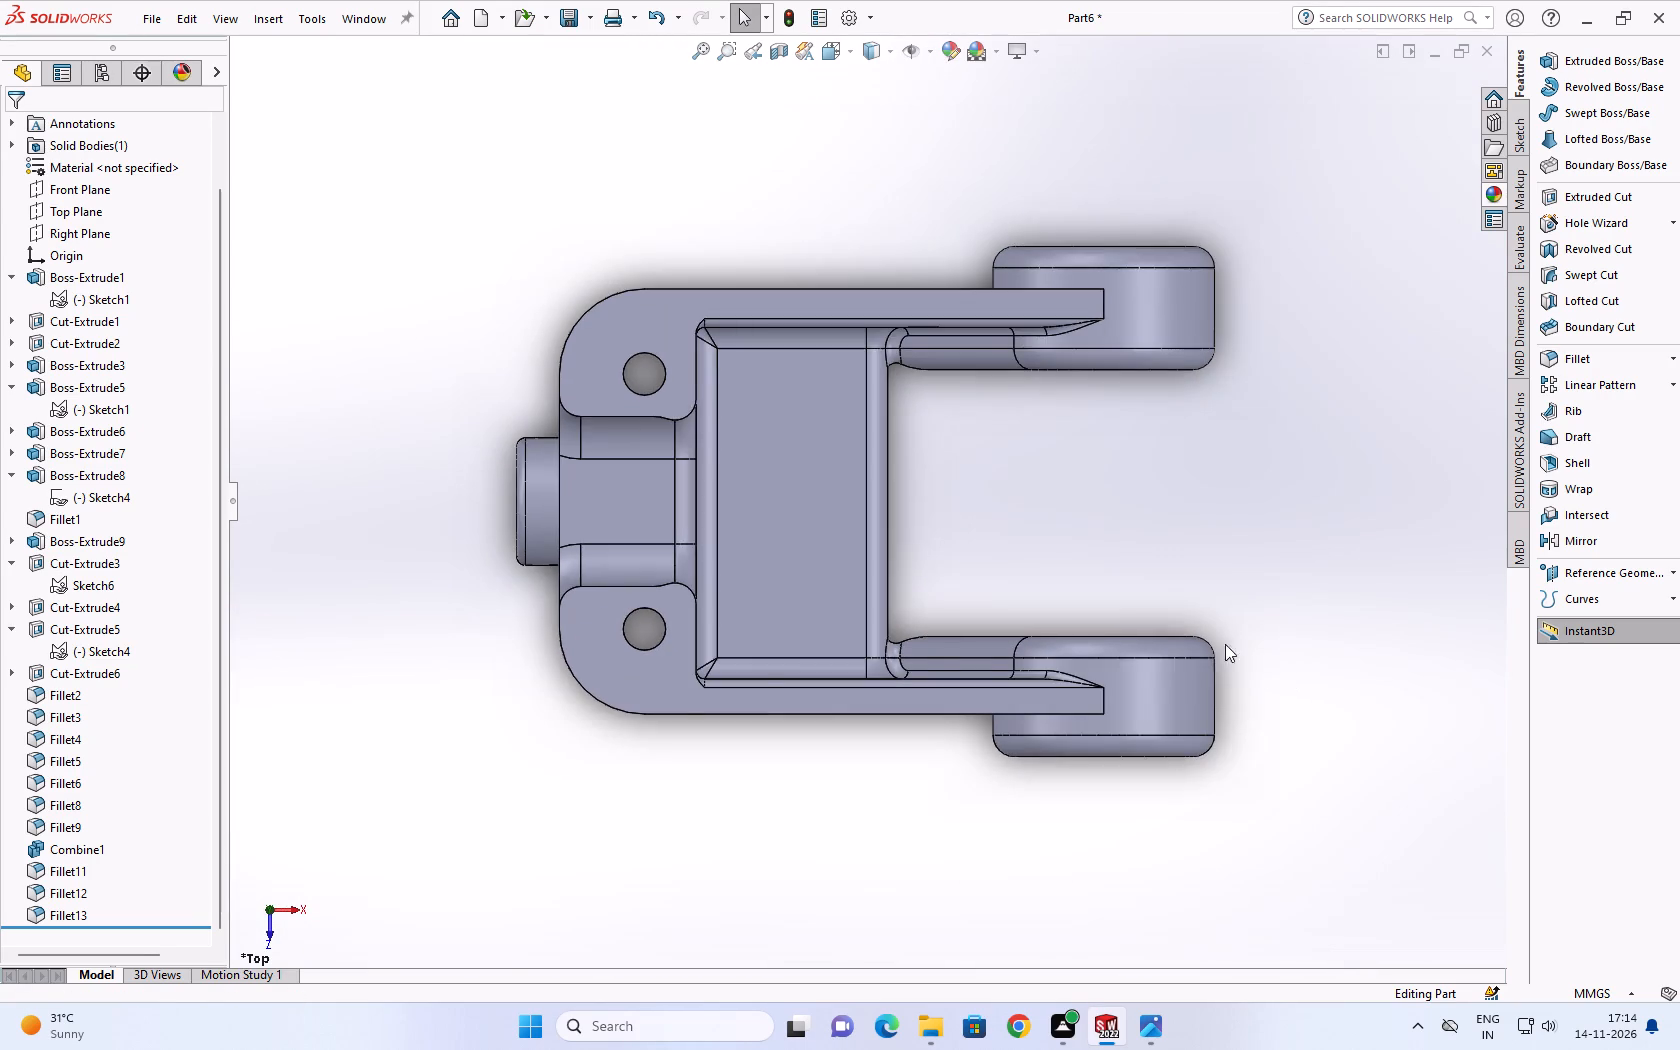
scroll(1205, 613, "up", 3)
scroll(1195, 602, "down", 2)
scroll(893, 484, "down", 1)
scroll(846, 505, "up", 3)
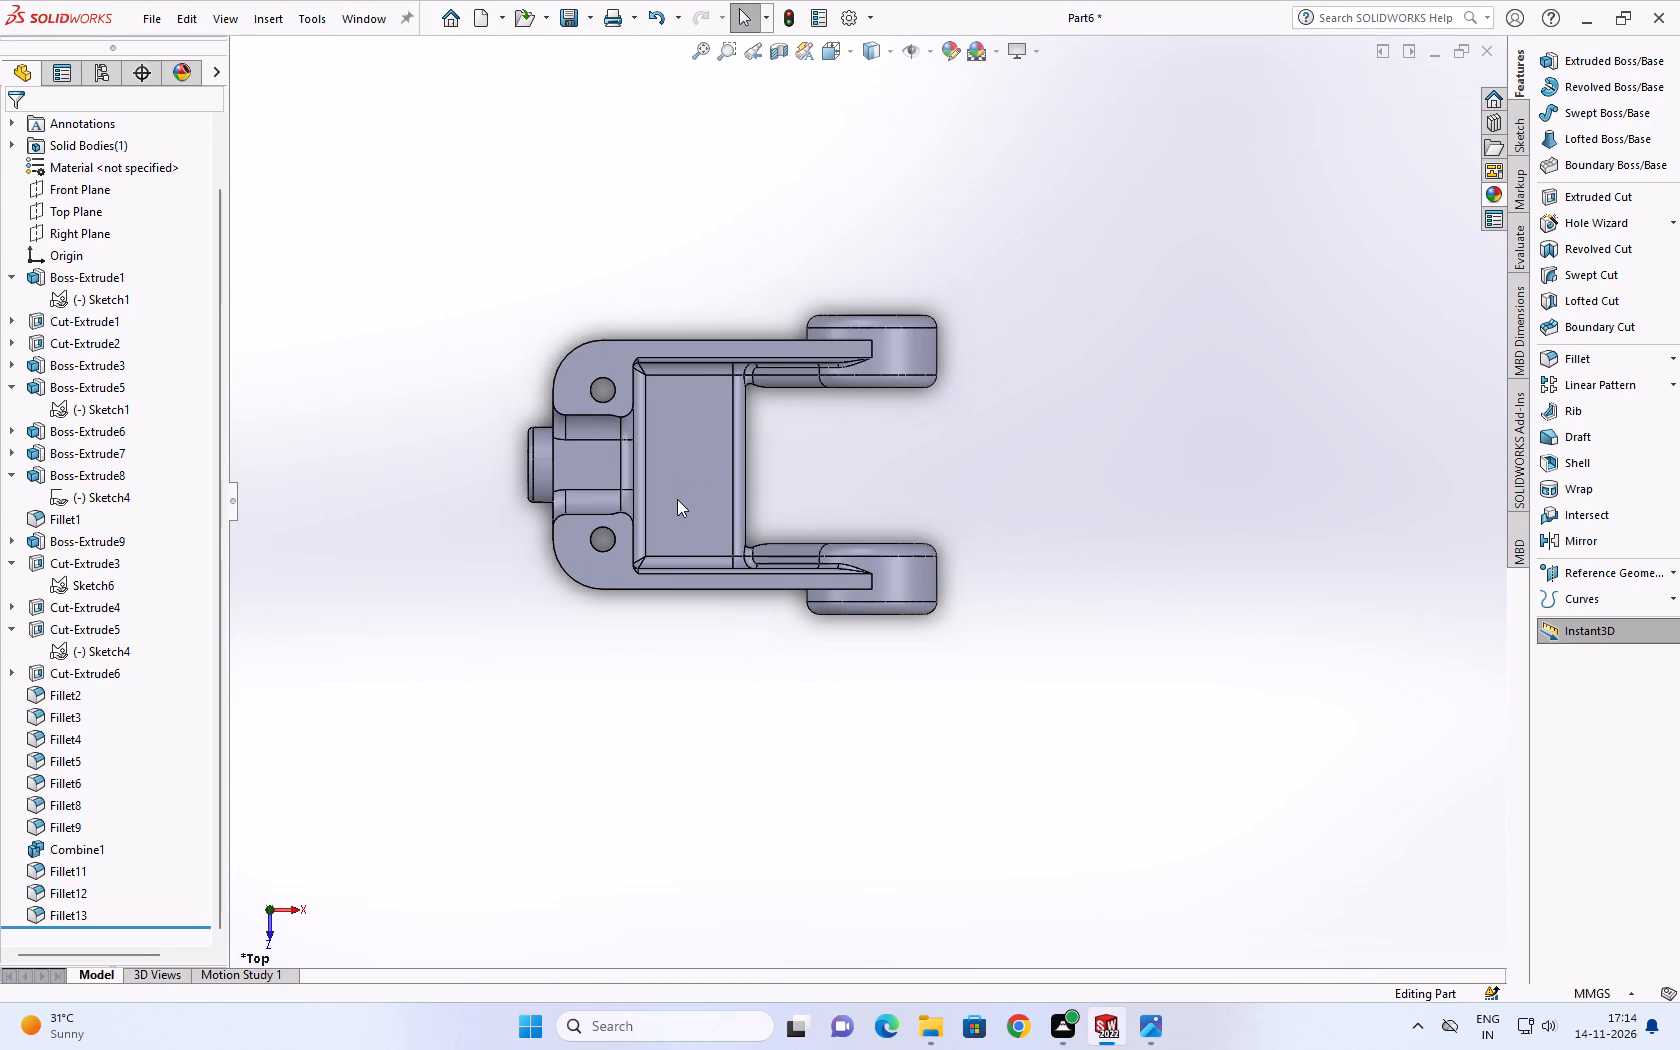
scroll(677, 499, "down", 1)
scroll(752, 543, "up", 1)
scroll(754, 540, "down", 1)
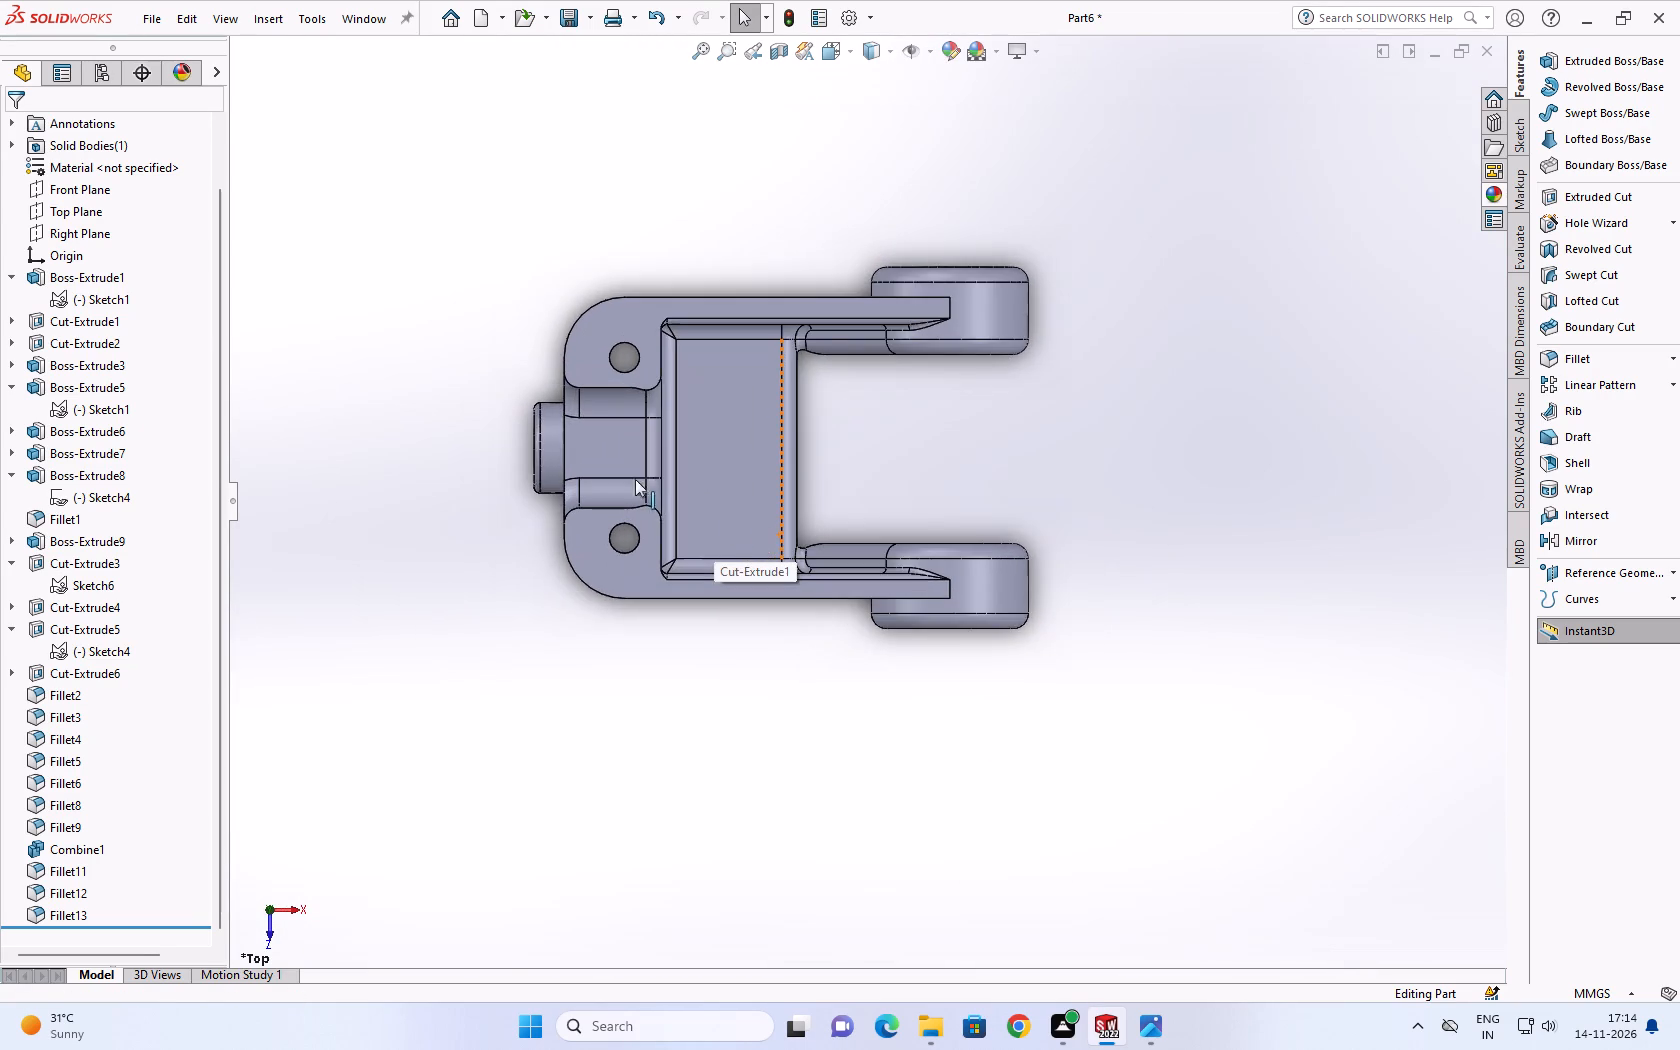
scroll(629, 468, "down", 3)
scroll(629, 468, "up", 3)
scroll(775, 366, "down", 1)
scroll(778, 363, "up", 1)
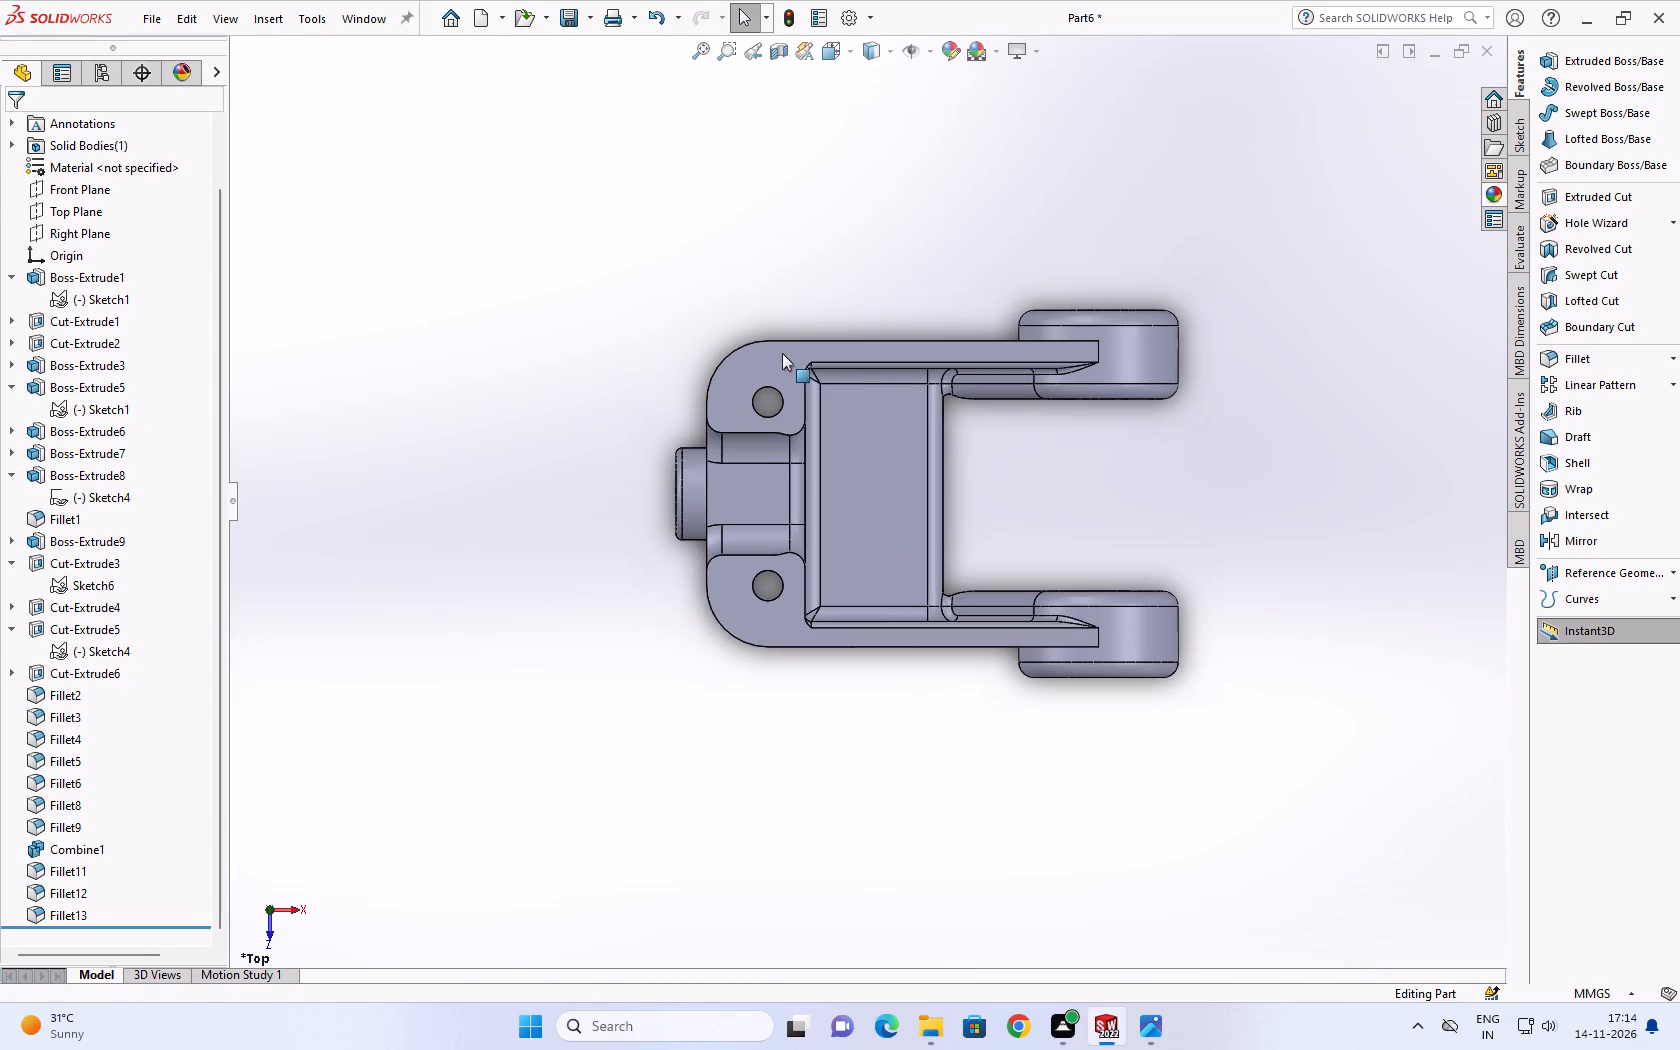
scroll(787, 304, "down", 1)
scroll(839, 347, "up", 1)
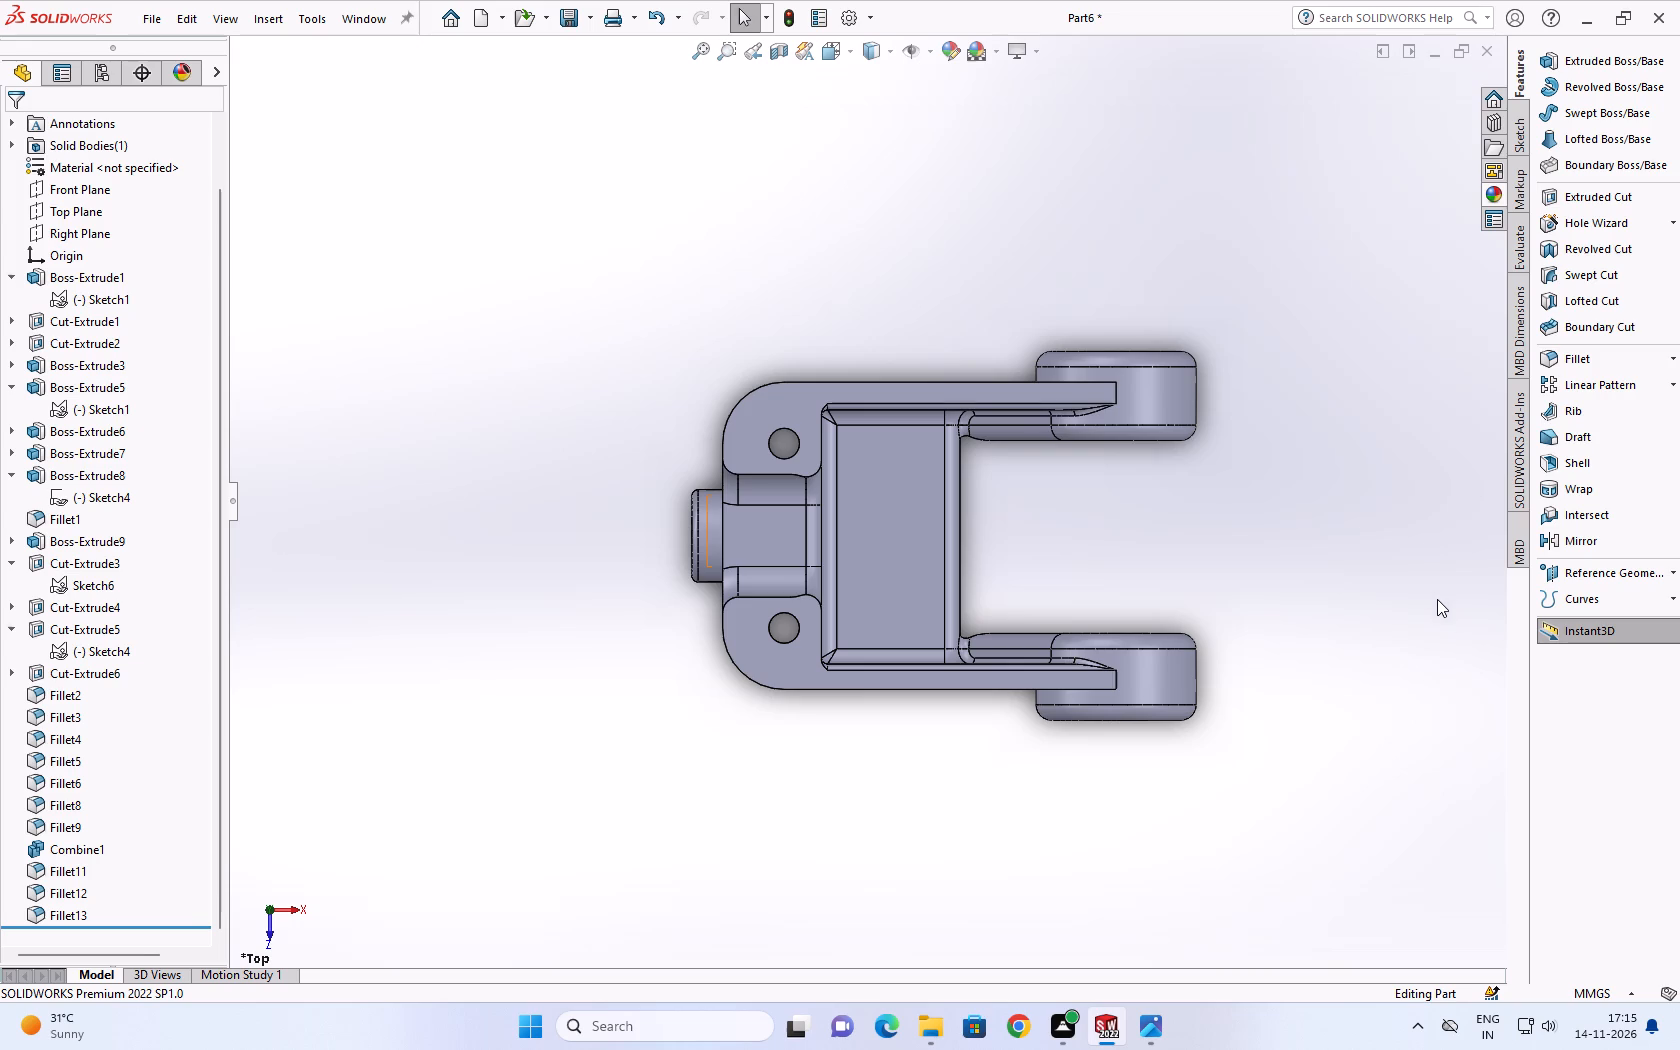
Examine the whole bracket from several oblique angles, covering the pocket, the front lug and the arm-end bosses.
scroll(1679, 639, "up", 2)
scroll(1249, 737, "up", 2)
scroll(854, 681, "up", 2)
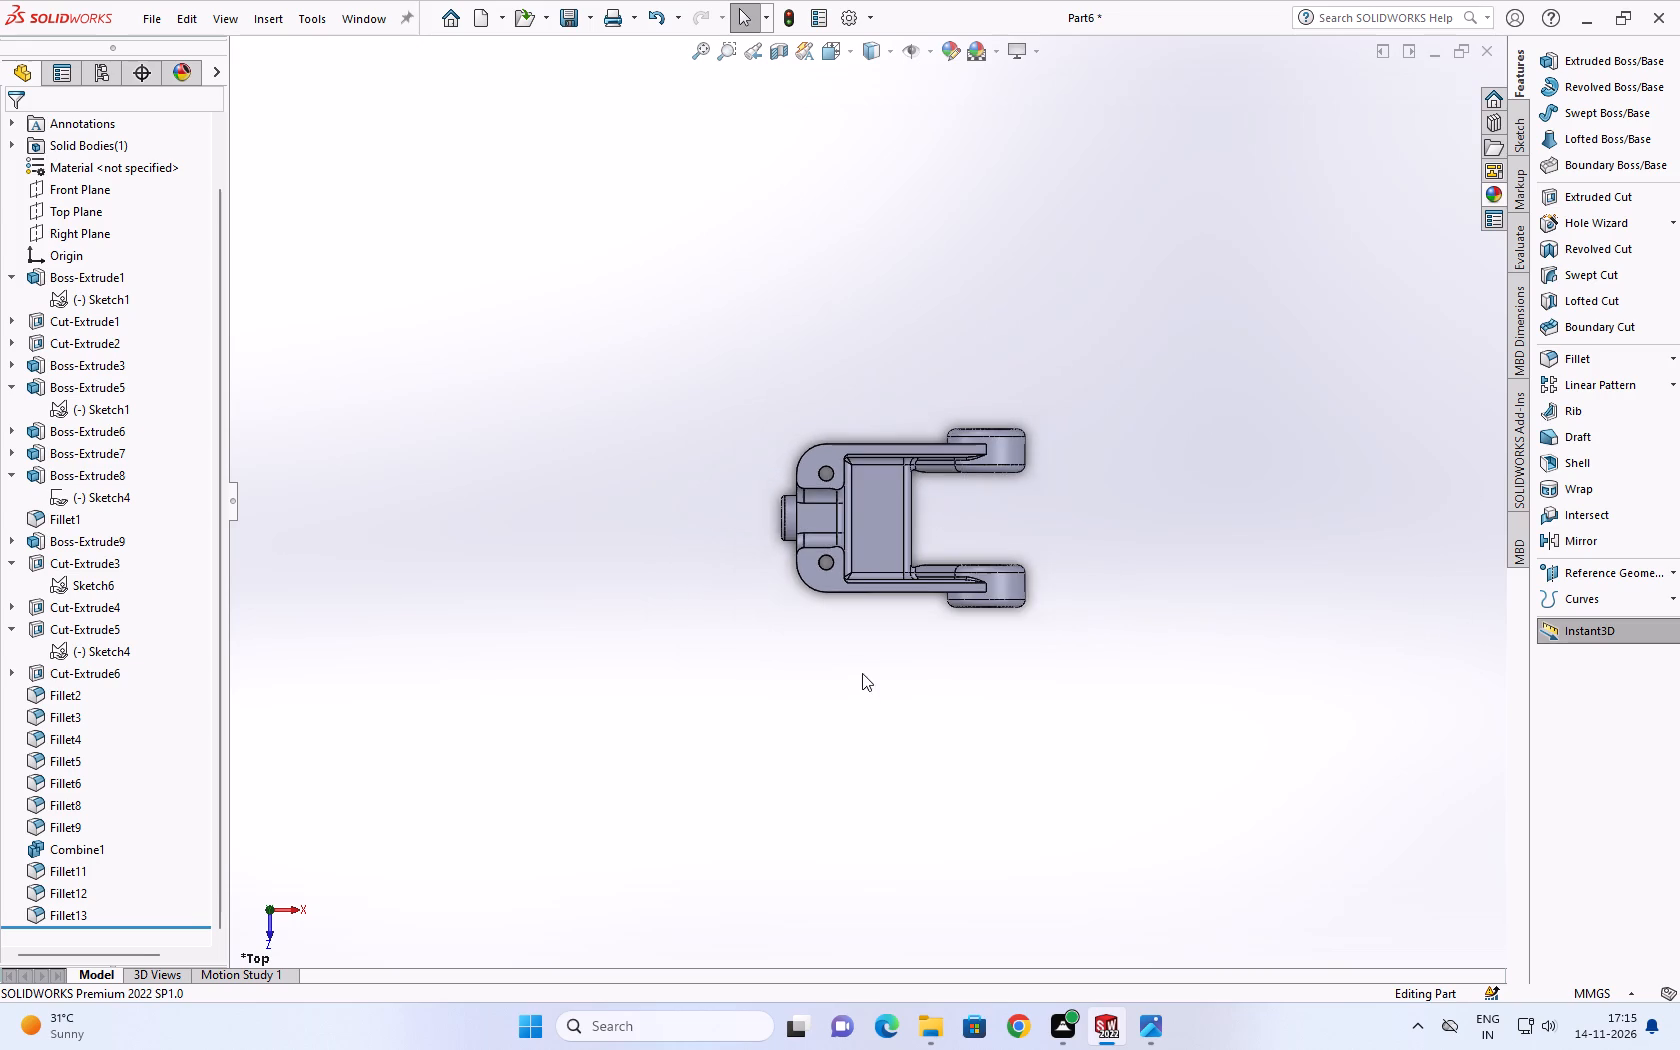
scroll(898, 663, "down", 1)
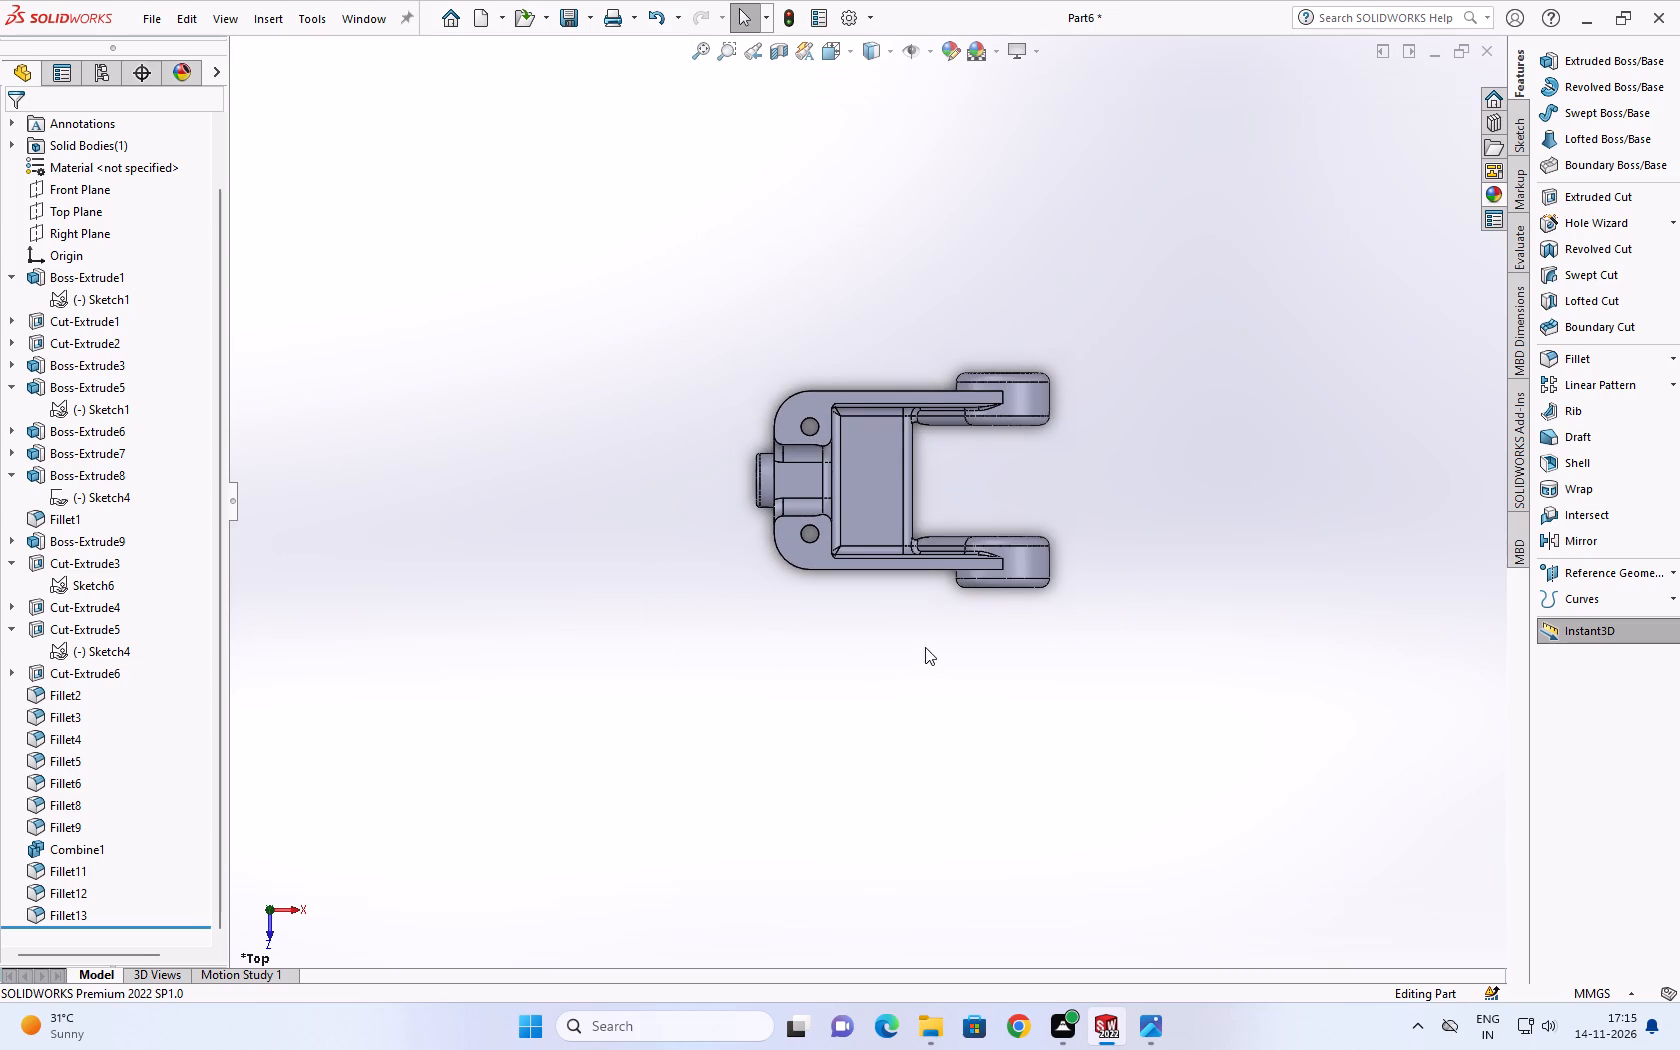
scroll(978, 585, "up", 2)
scroll(964, 457, "down", 4)
middle_click_drag(957, 497, 837, 388)
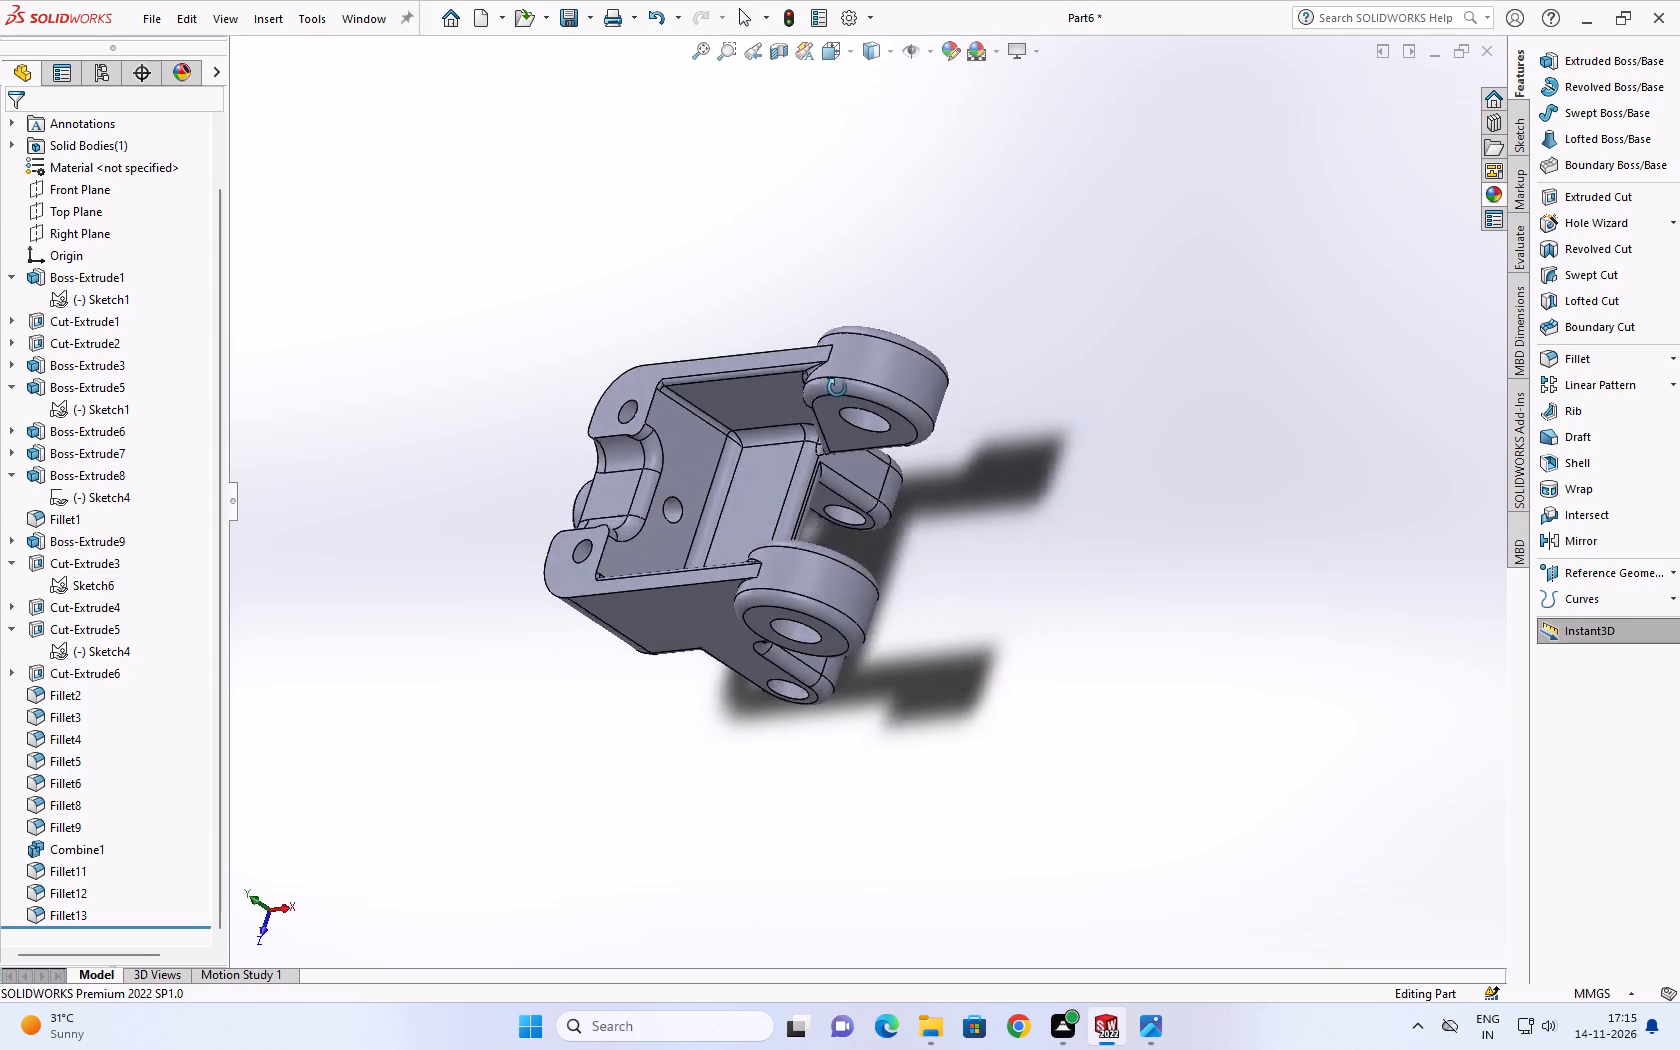
middle_click_drag(837, 388, 1228, 795)
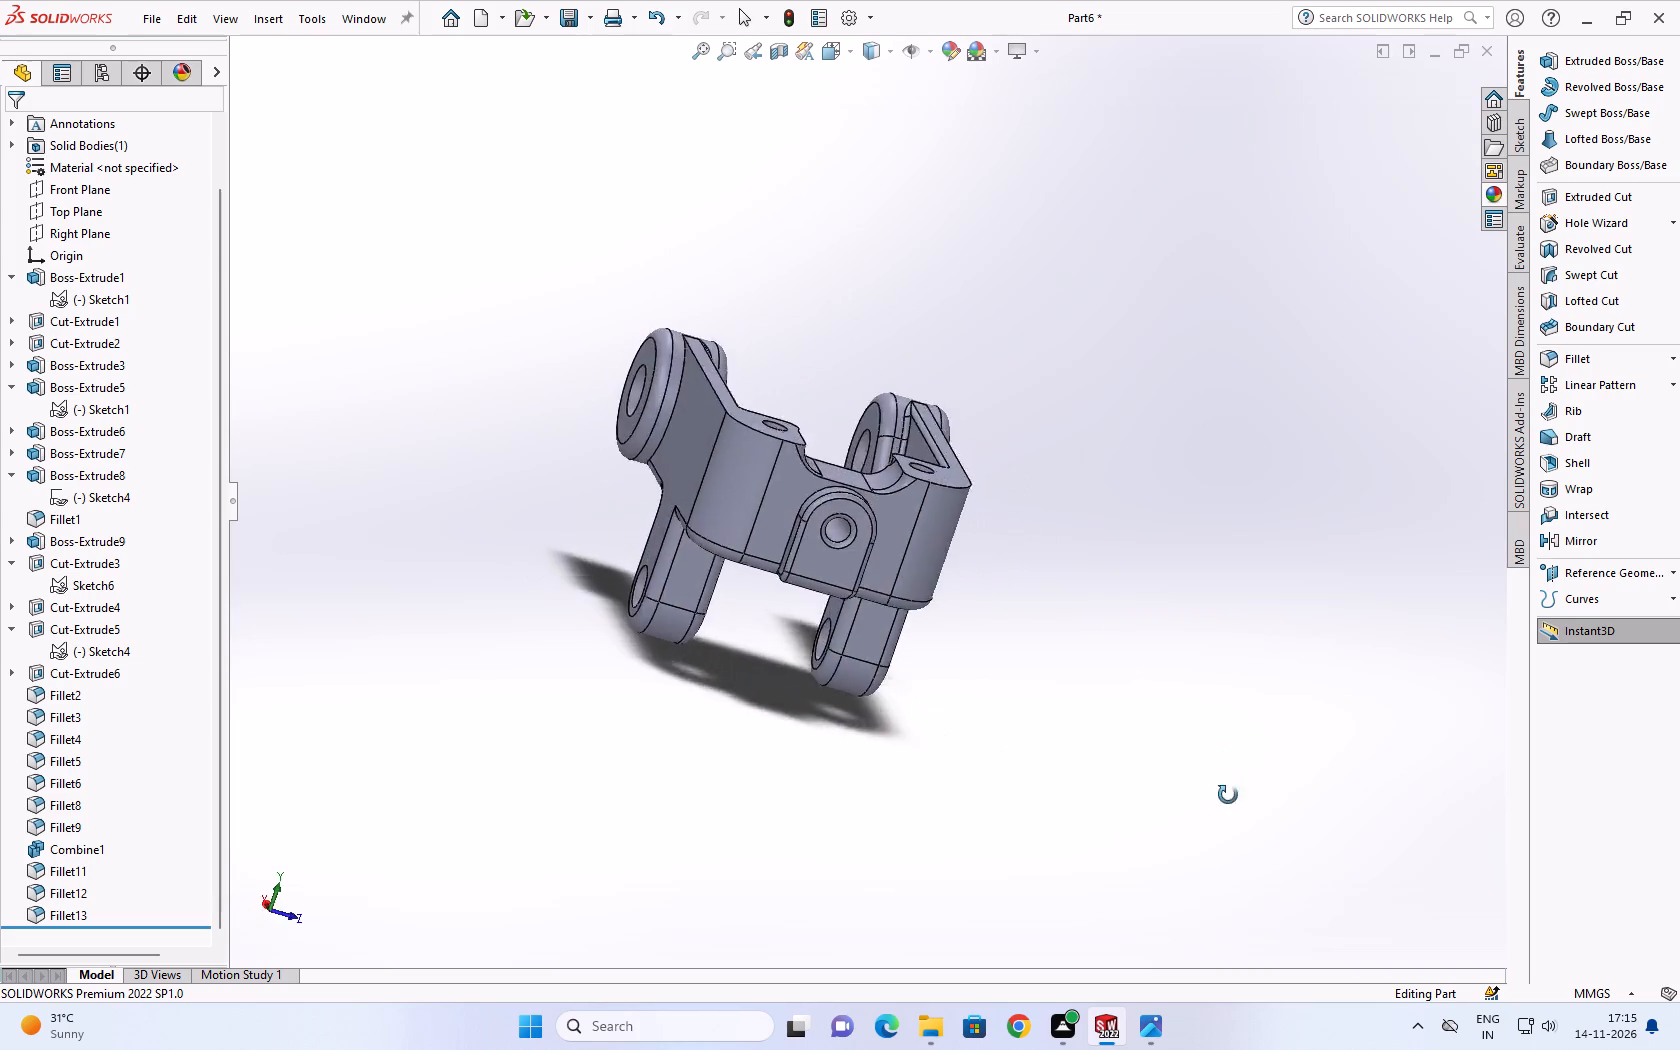
middle_click_drag(1228, 795, 1138, 823)
Examine the front lug, the curved notch and the filleted inner arm walls up close in an angled view.
scroll(933, 722, "down", 3)
scroll(669, 431, "up", 4)
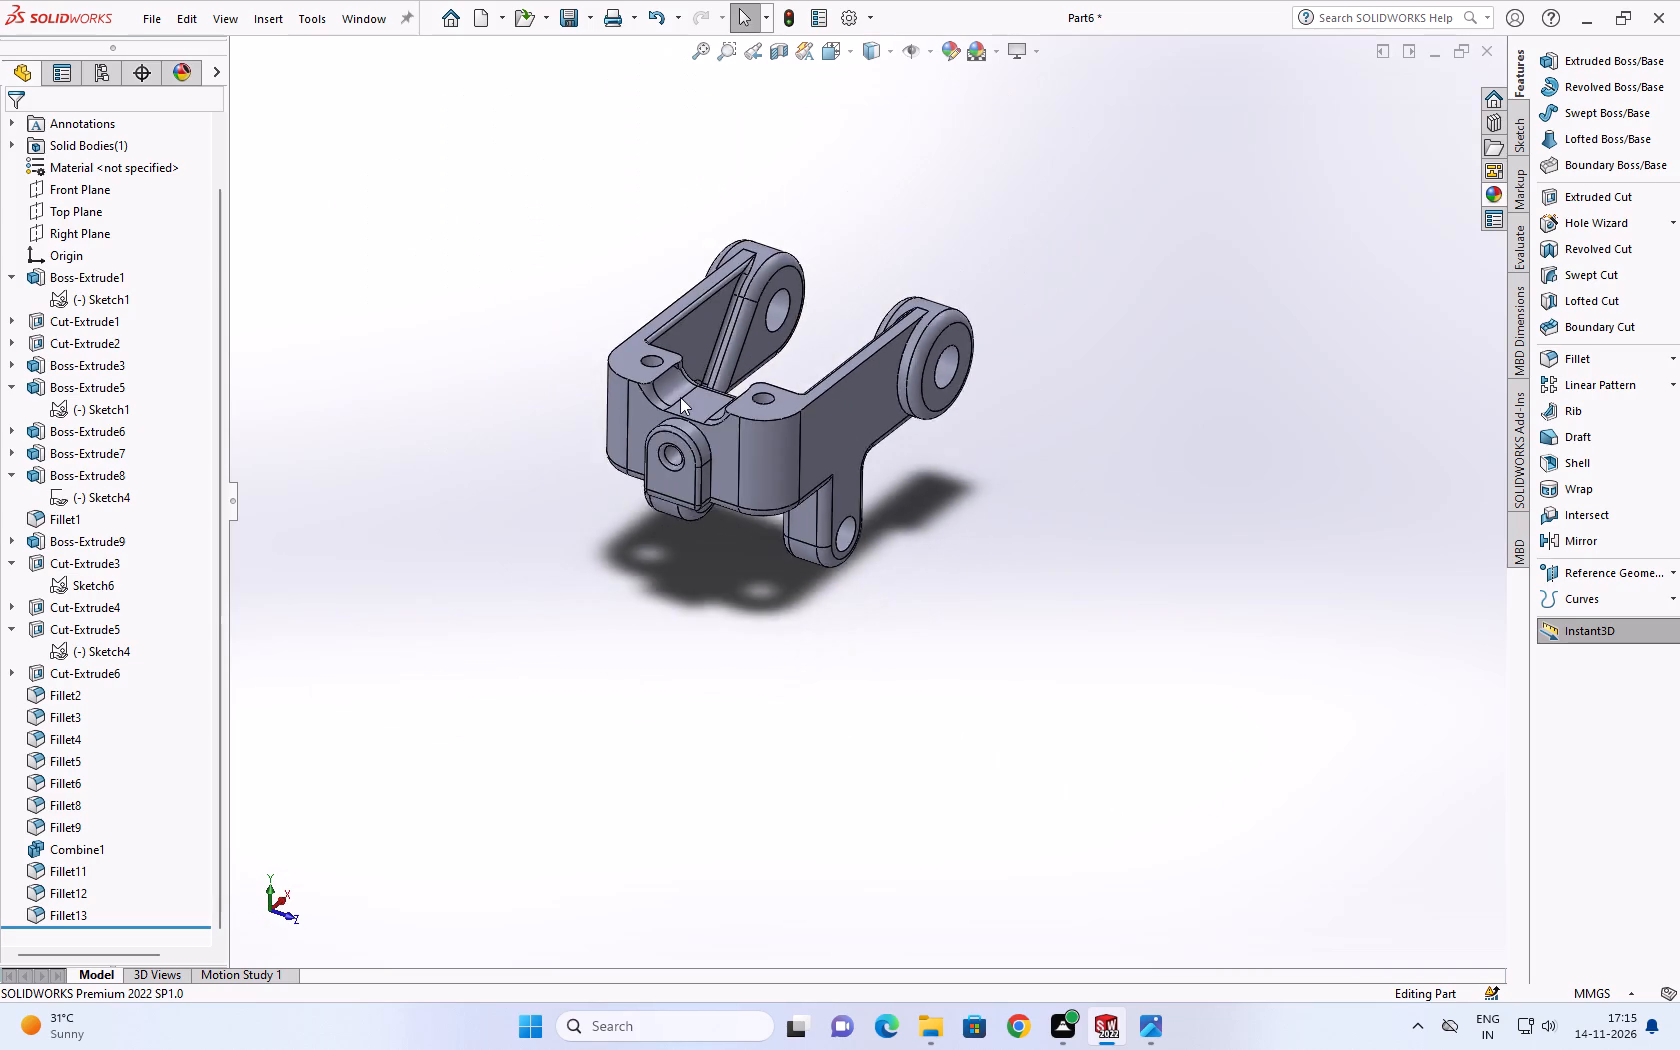
scroll(703, 383, "down", 5)
scroll(769, 384, "up", 2)
scroll(769, 384, "down", 2)
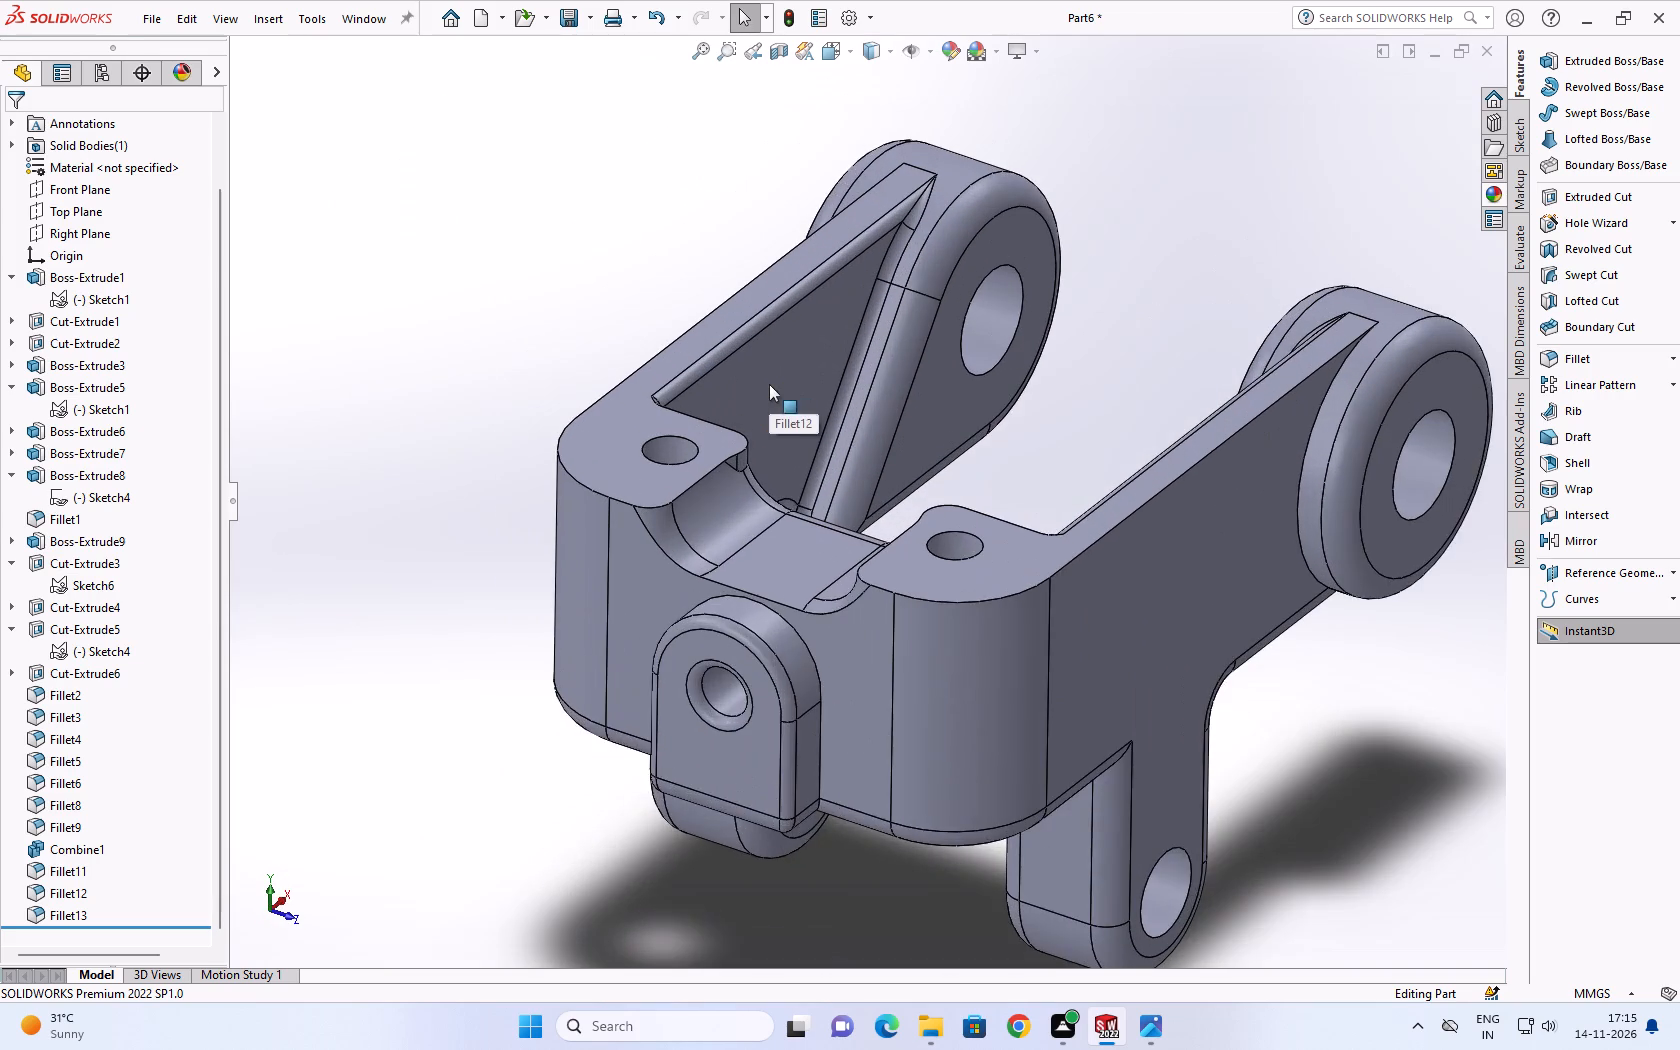
scroll(892, 398, "down", 1)
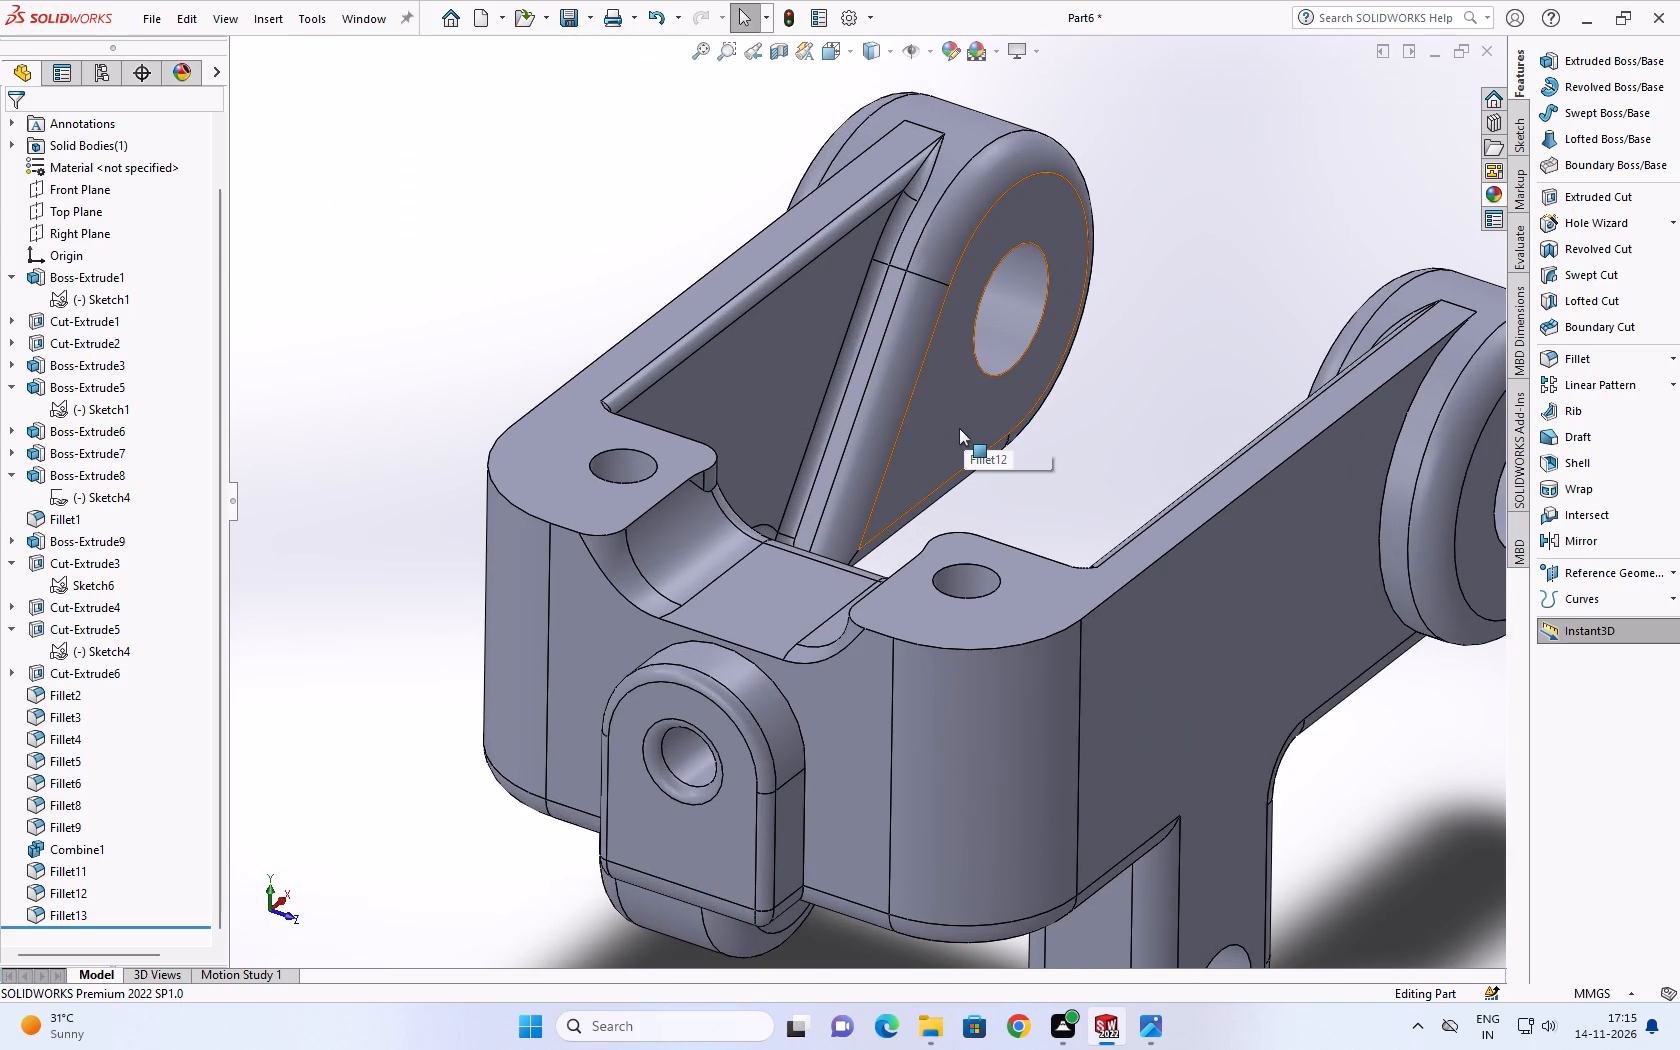
scroll(959, 428, "up", 1)
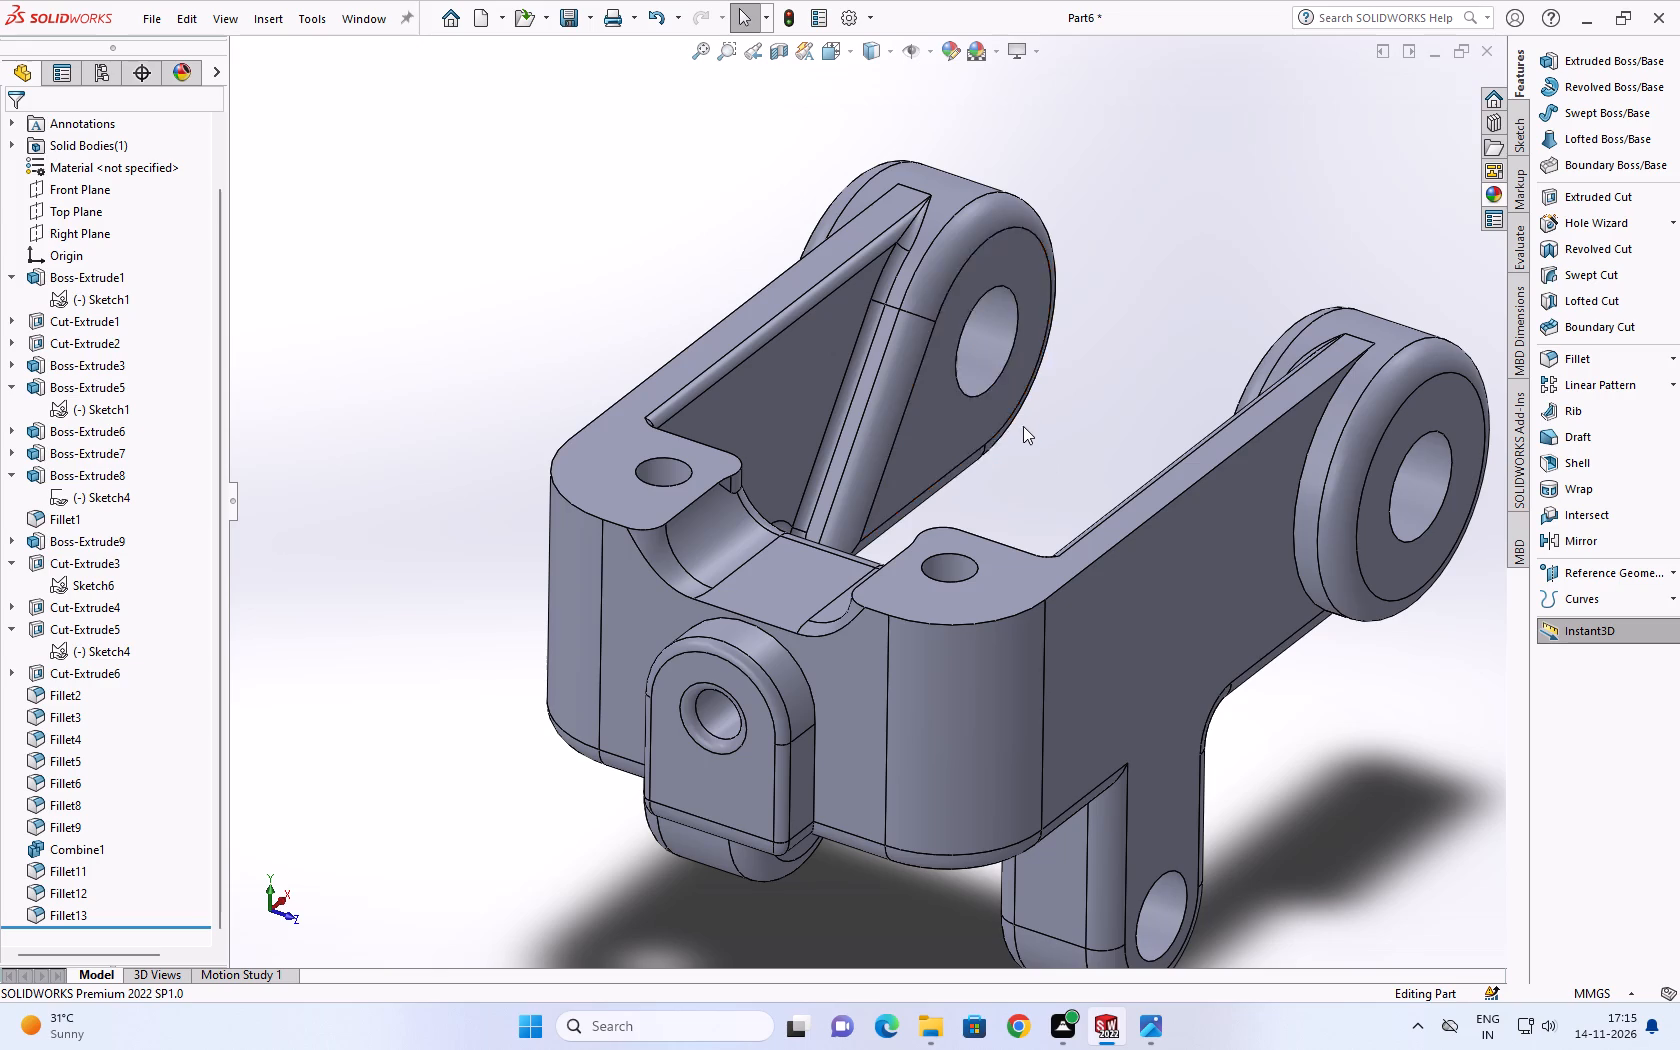
scroll(1027, 433, "up", 3)
scroll(1029, 423, "down", 1)
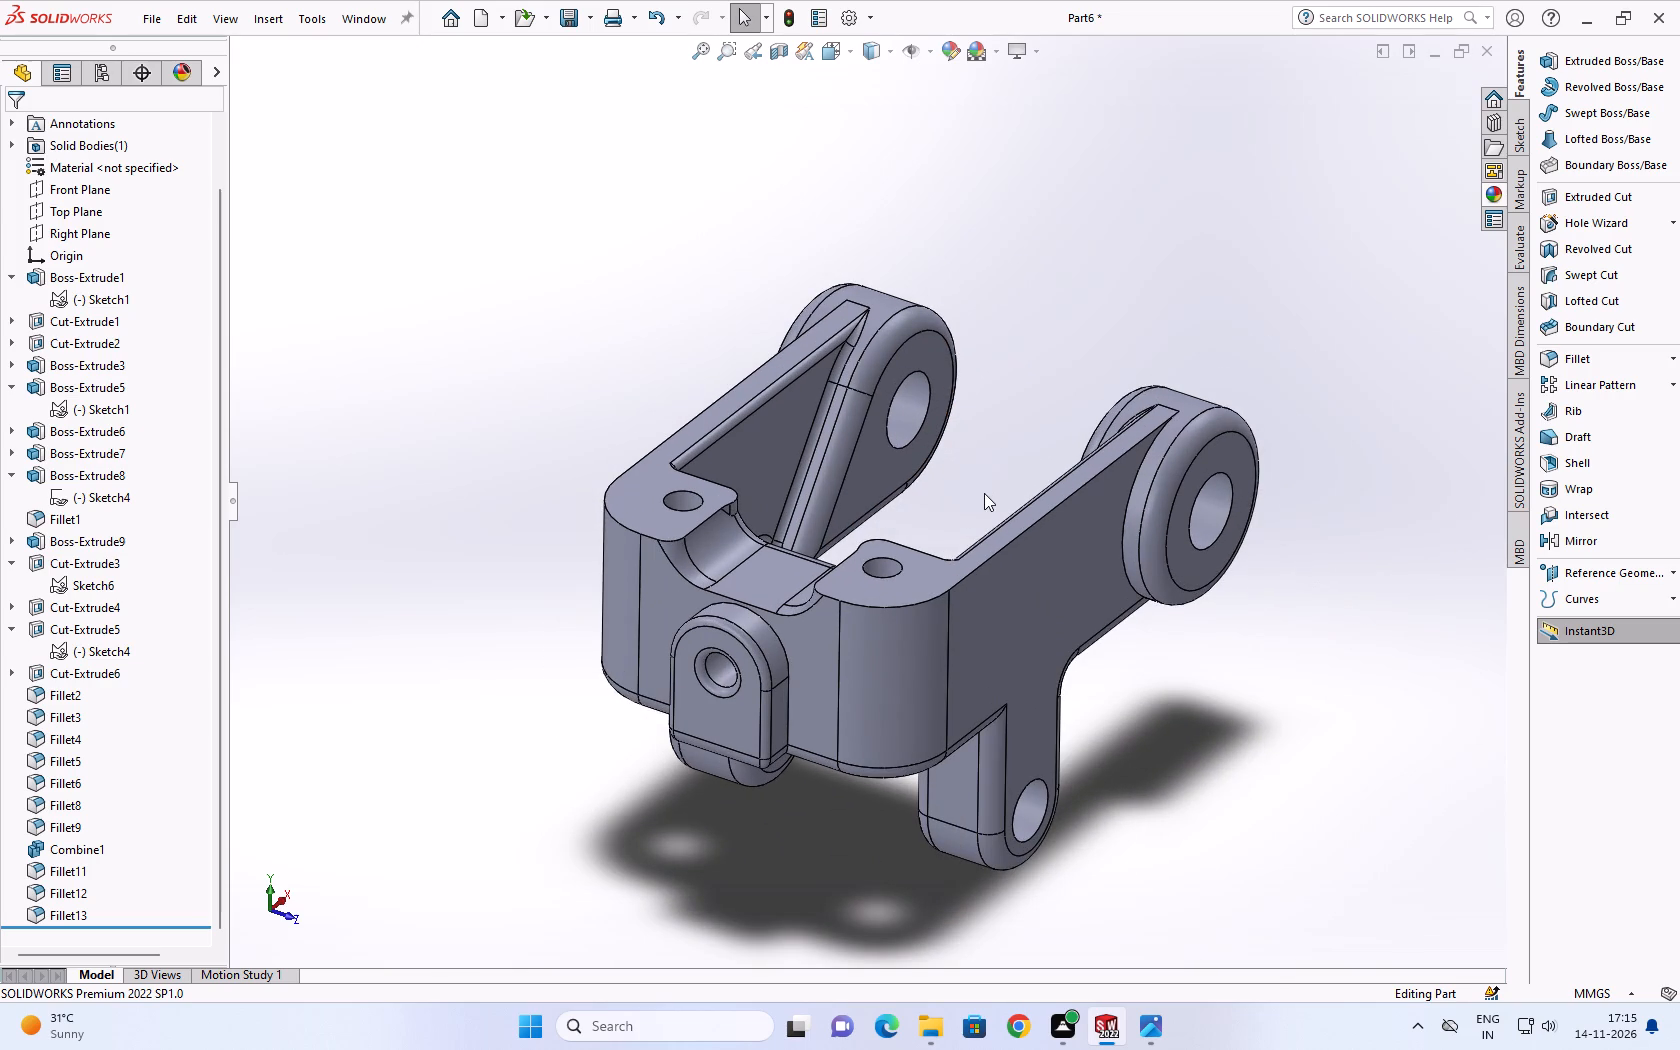
scroll(948, 588, "up", 4)
scroll(877, 576, "down", 4)
scroll(880, 644, "up", 3)
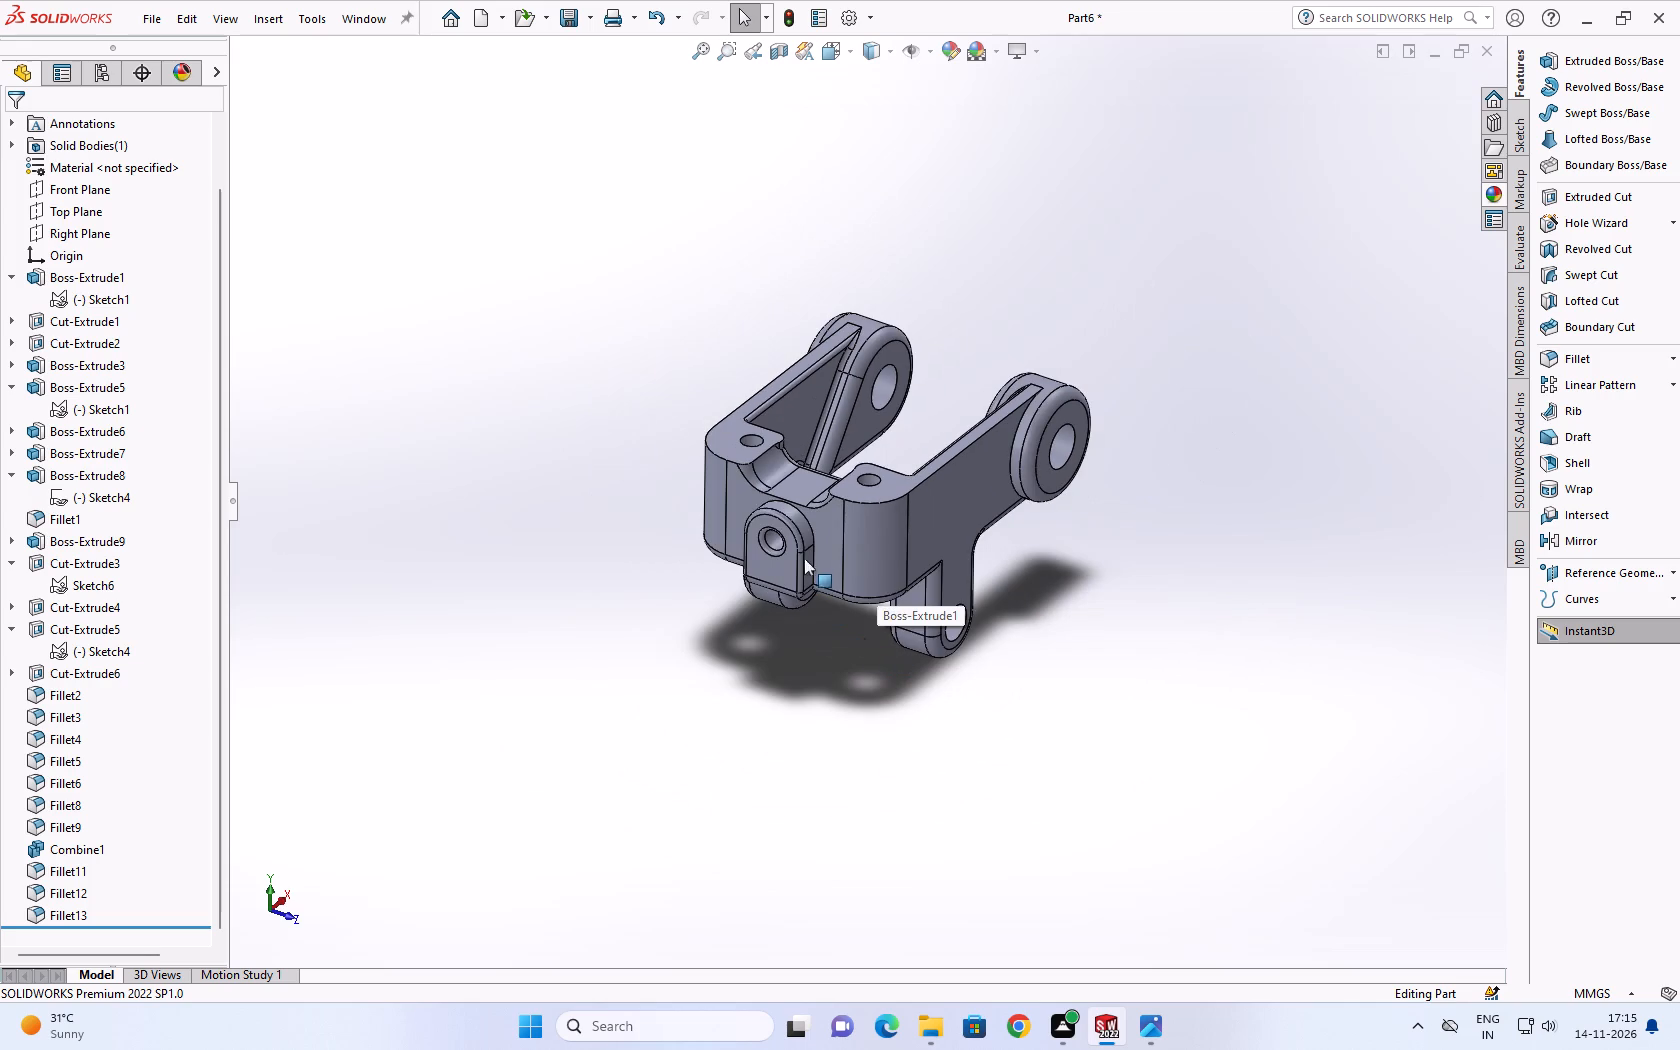
Inspect the two rounded outer corner faces of Fillet1 and the outer side face of Boss-Extrude1.
scroll(714, 454, "down", 5)
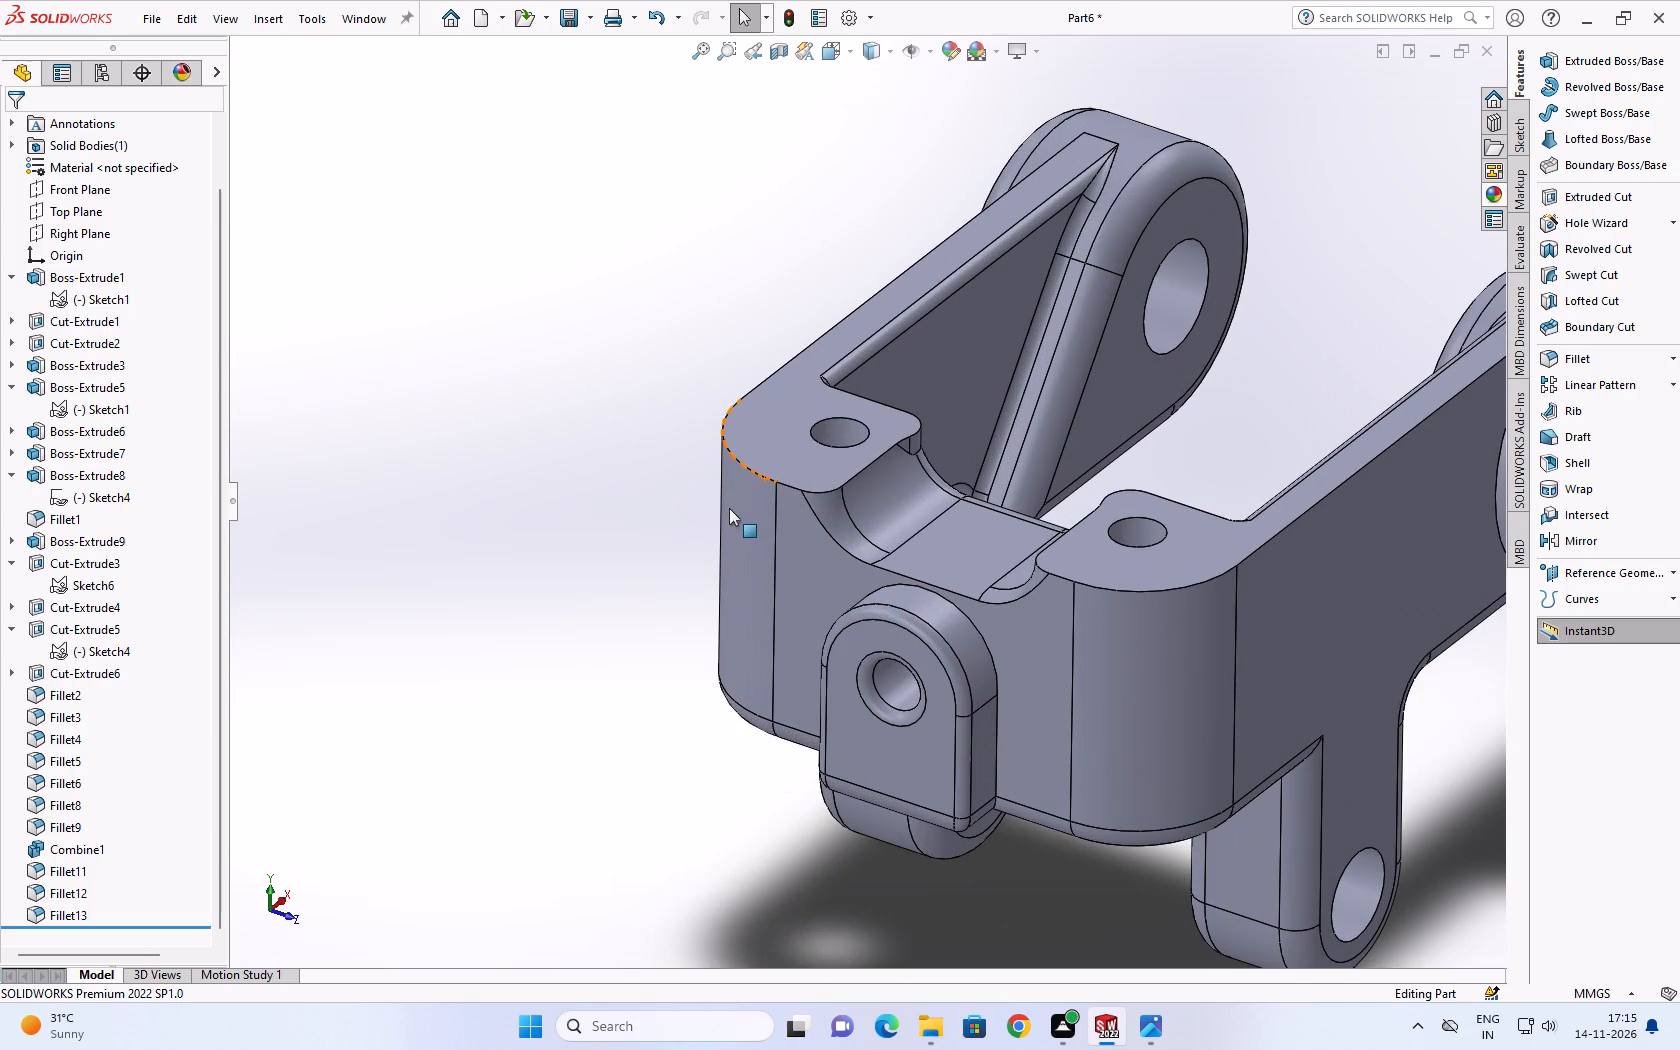
left_click(729, 508)
left_click(1202, 635)
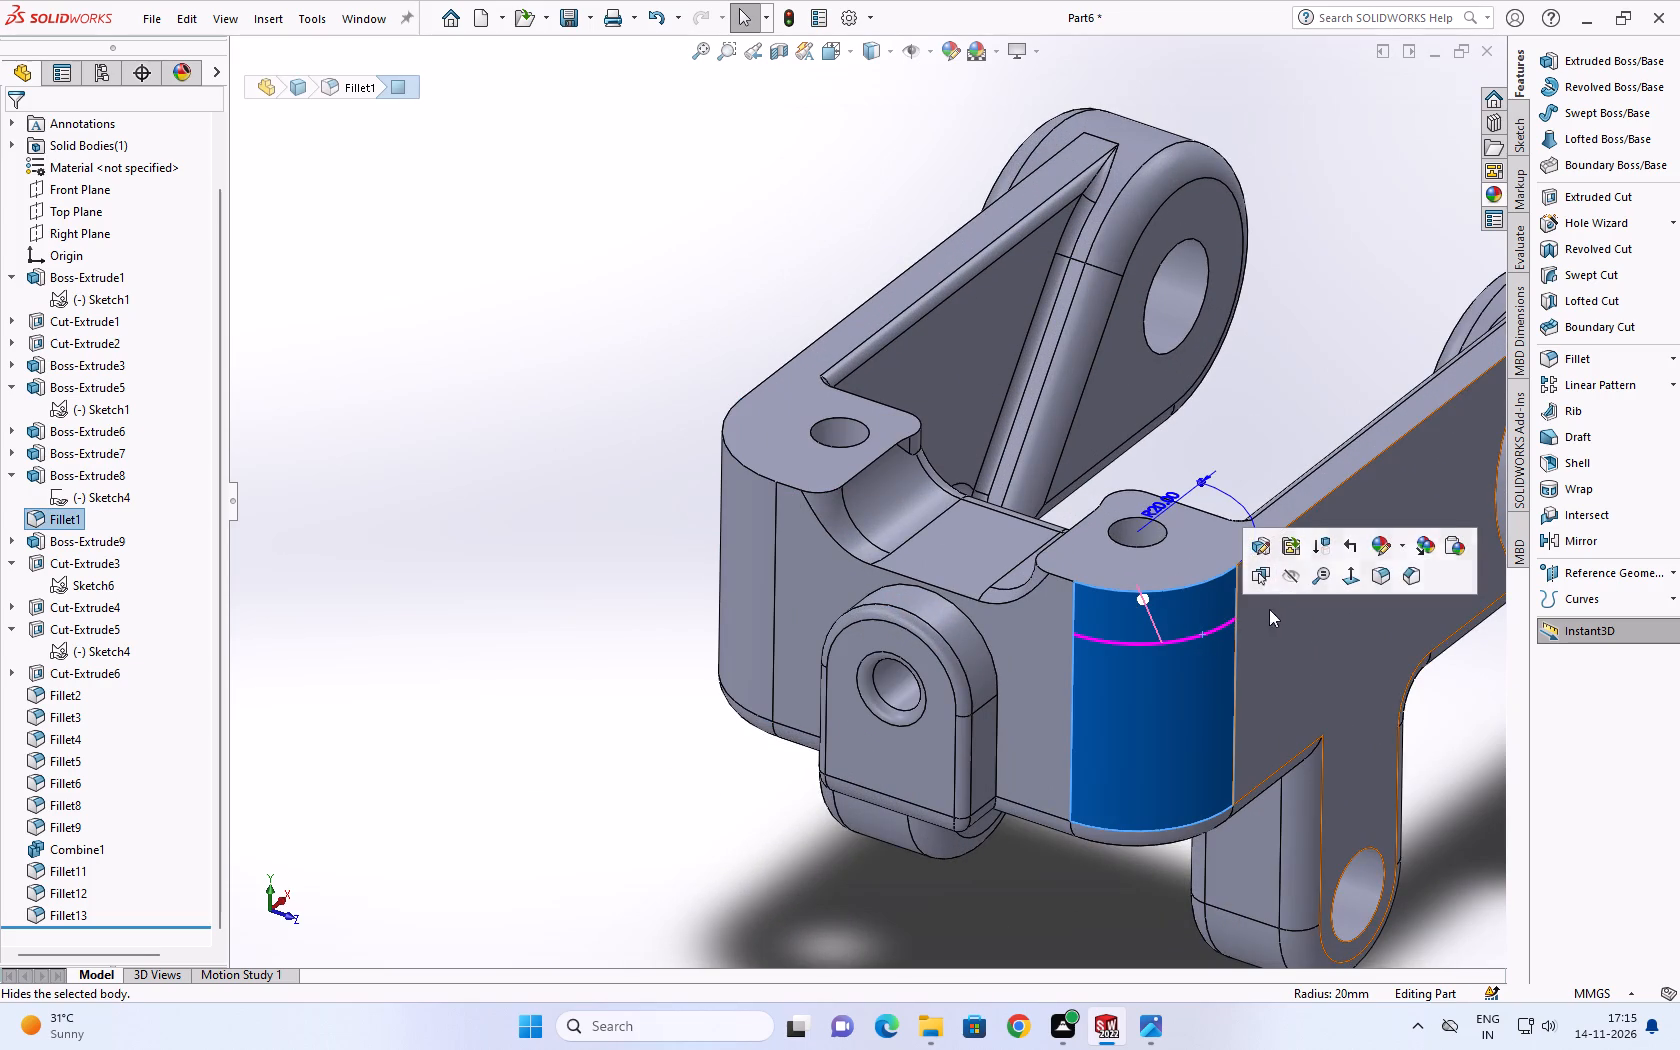
left_click(734, 549)
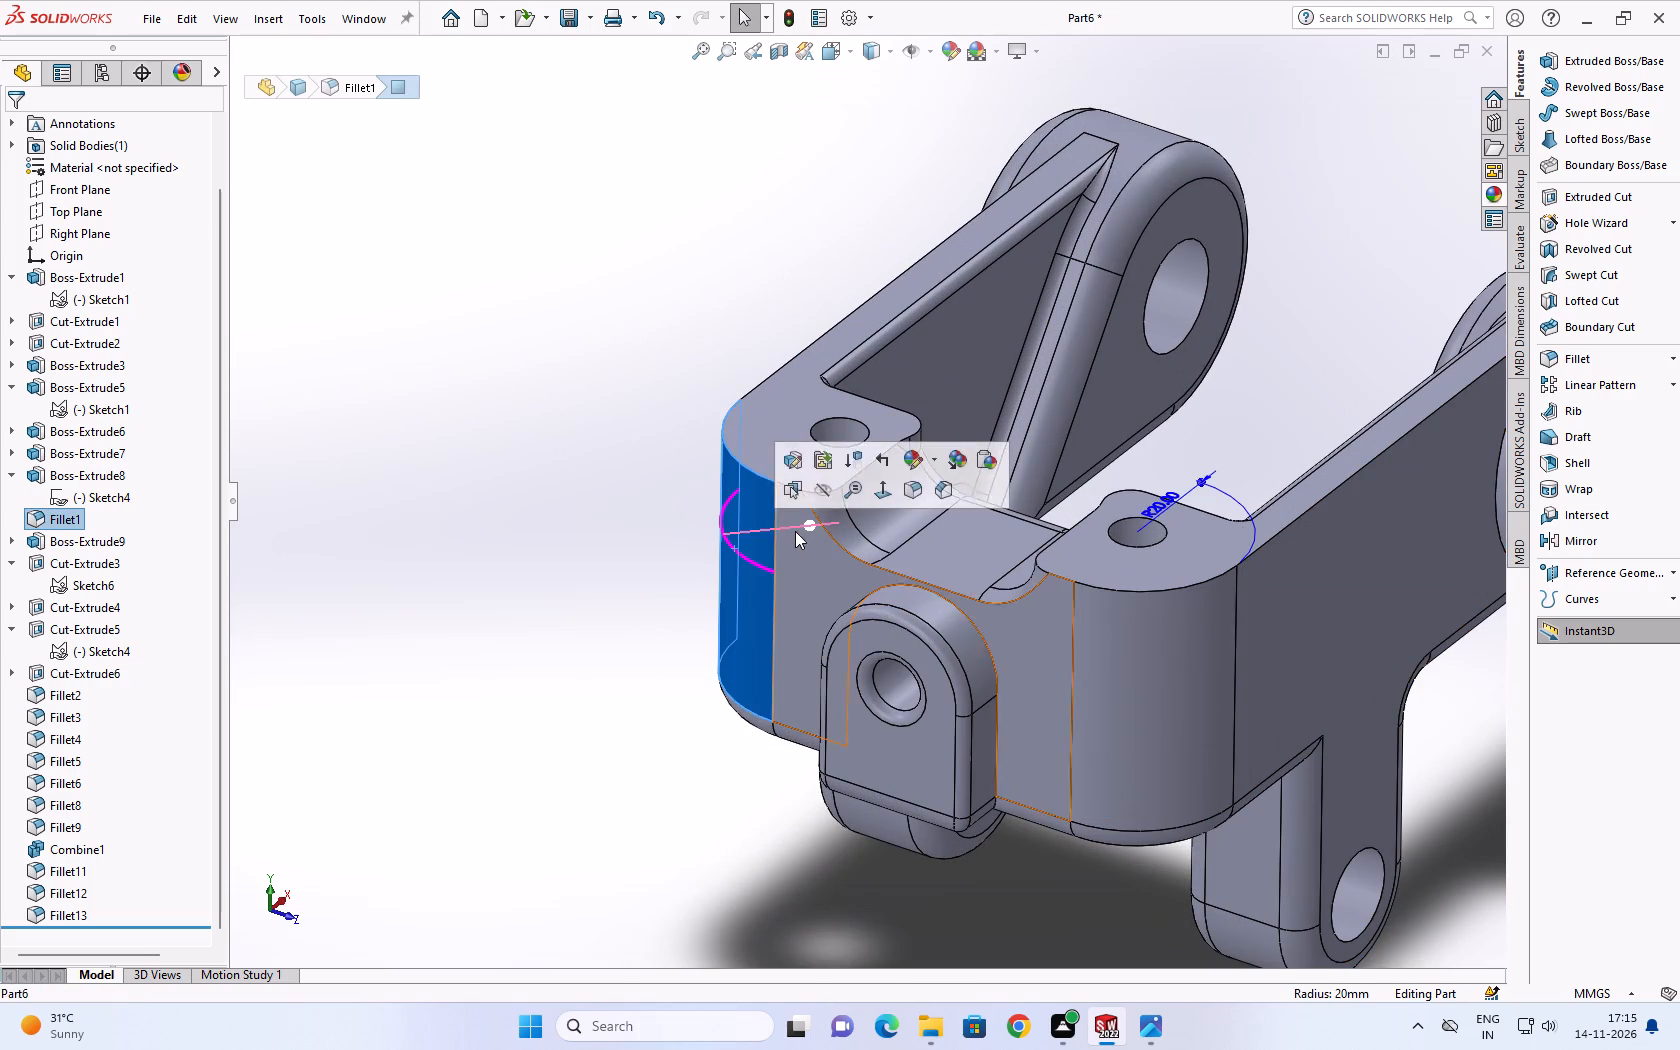
left_click(1352, 627)
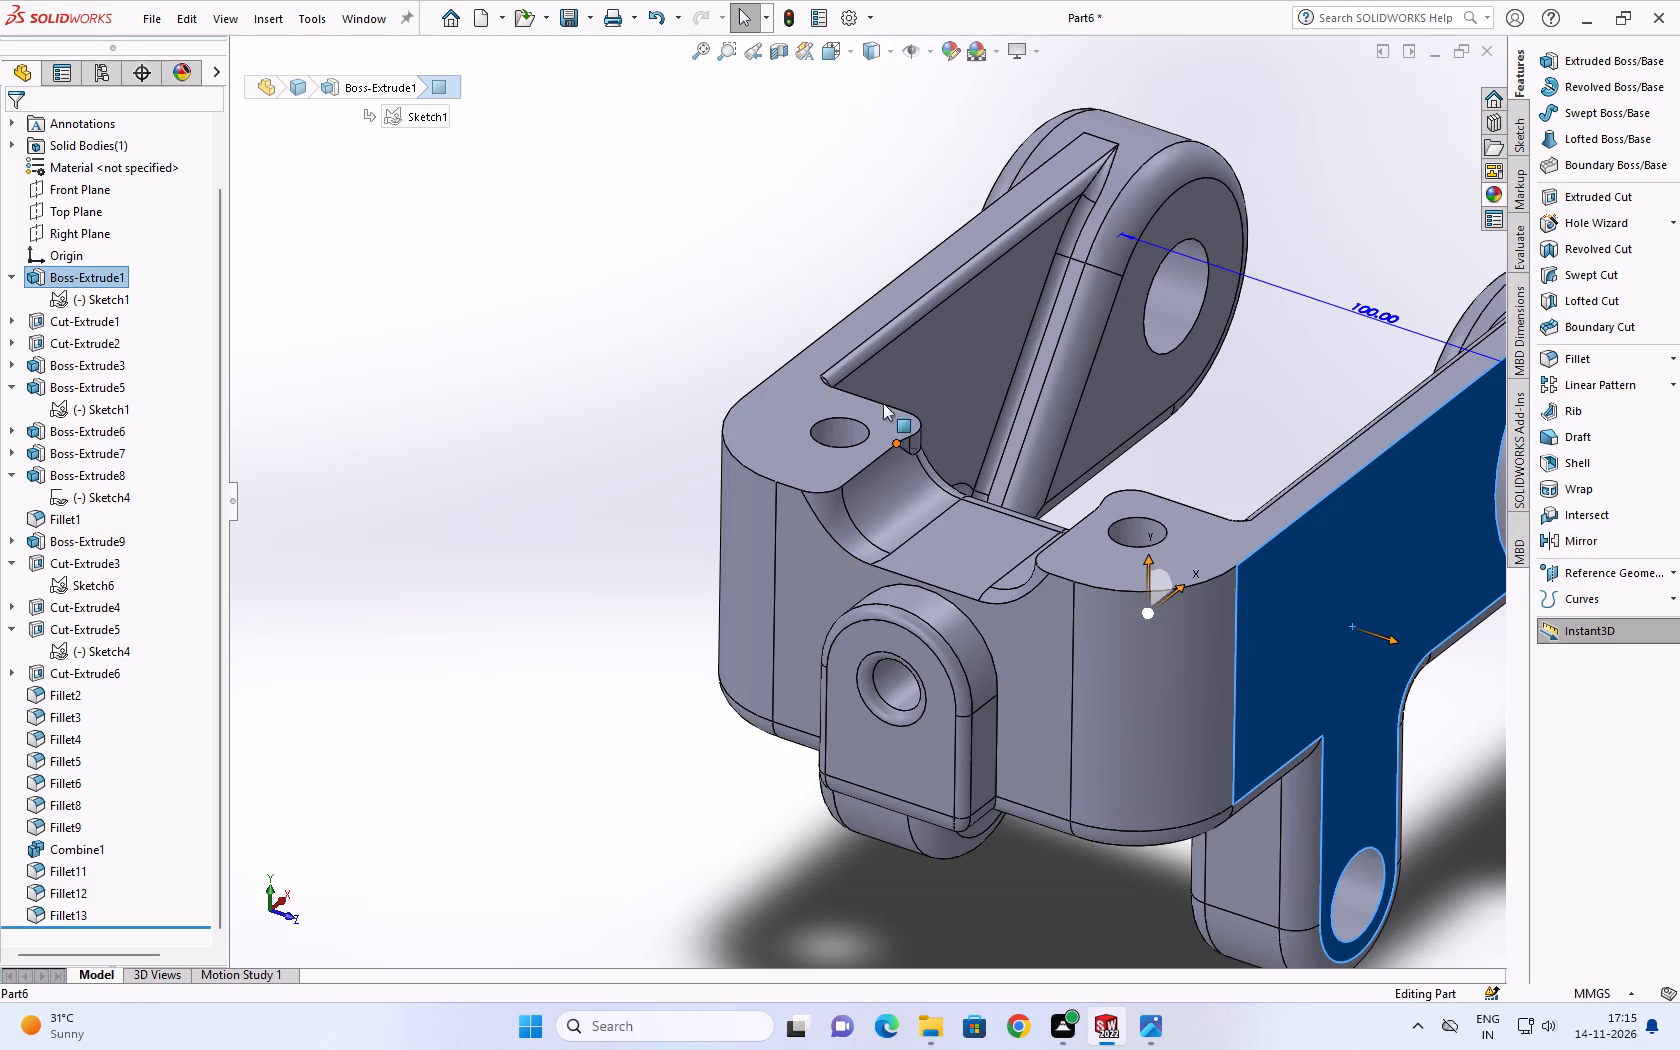
Inspect the pocket faces between the arms, including the floor from Cut-Extrude1 and the front wall from Boss-Extrude9.
middle_click_drag(936, 410, 988, 545)
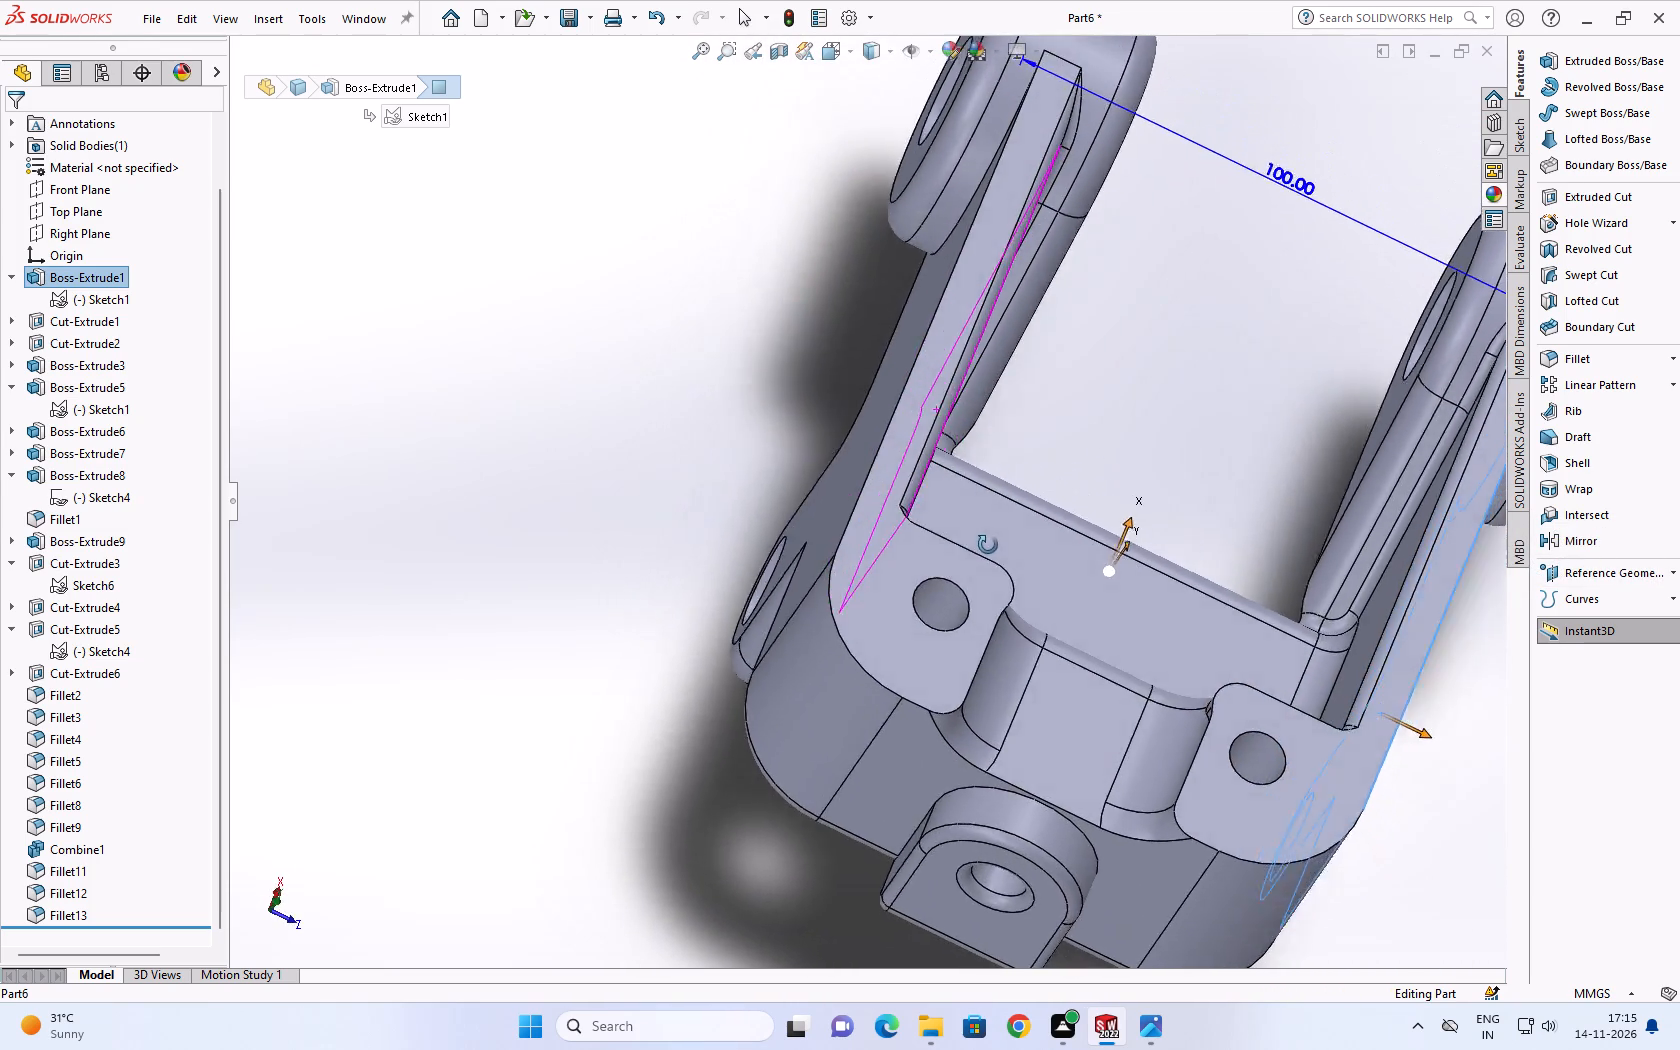
middle_click_drag(988, 545, 918, 591)
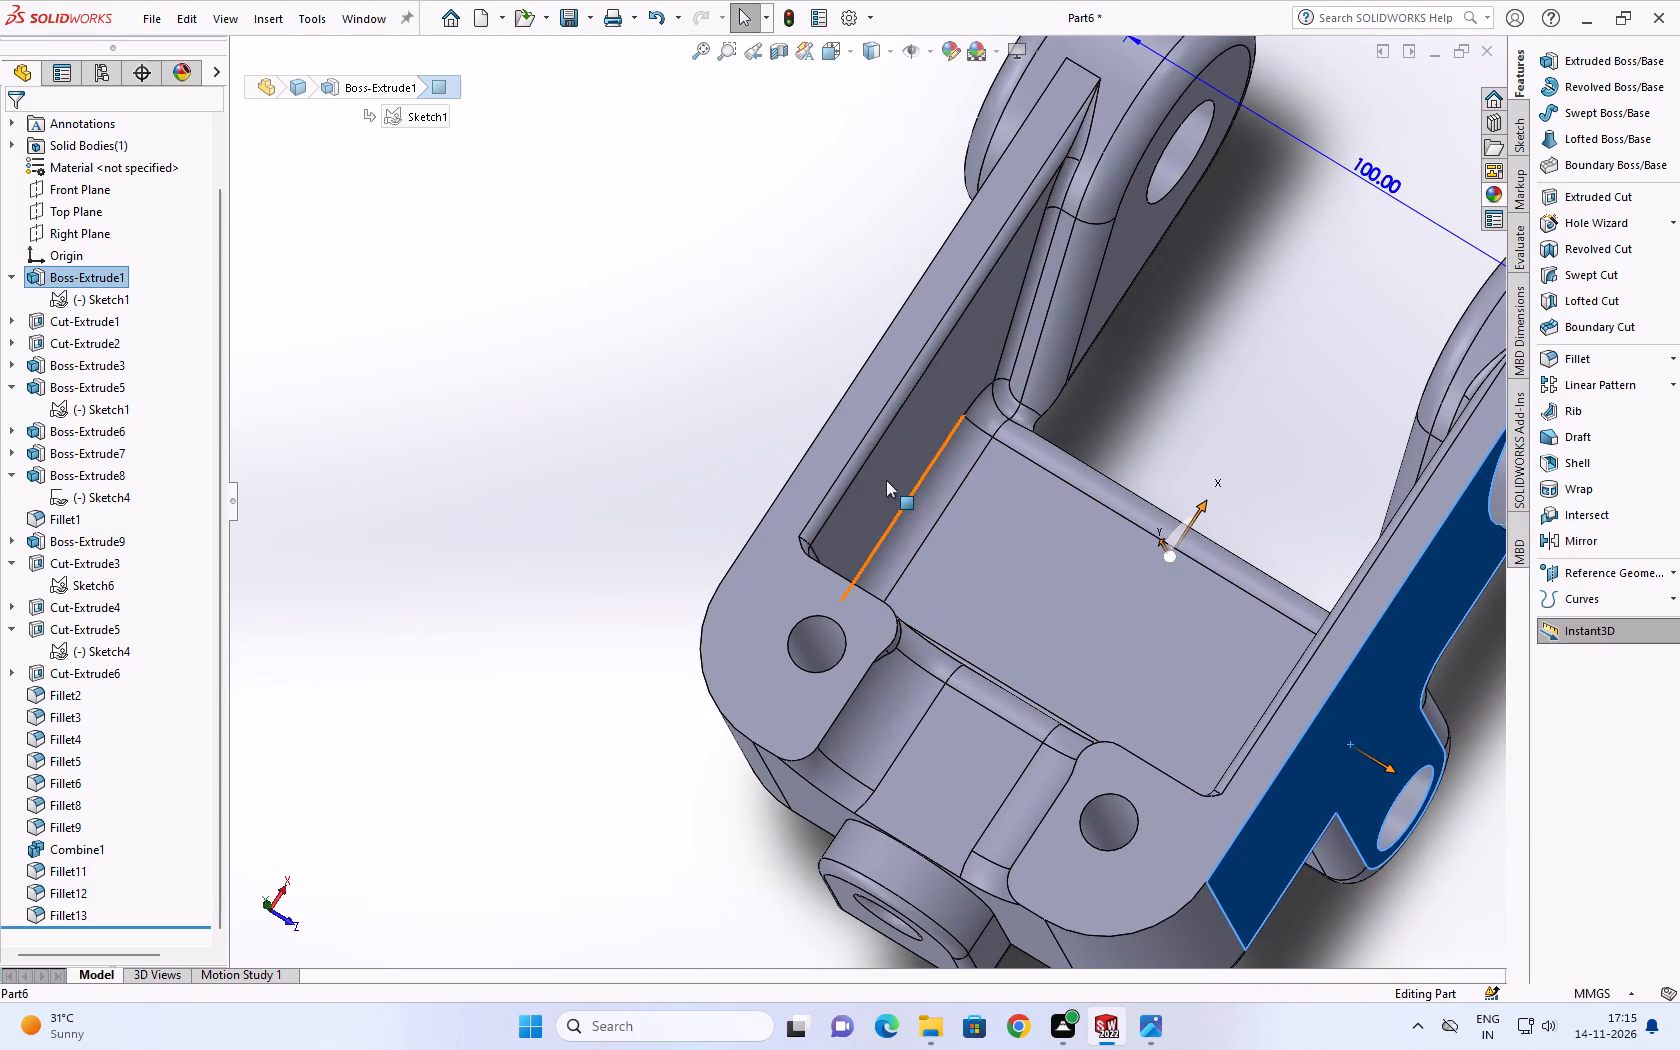
left_click(886, 479)
left_click(997, 558)
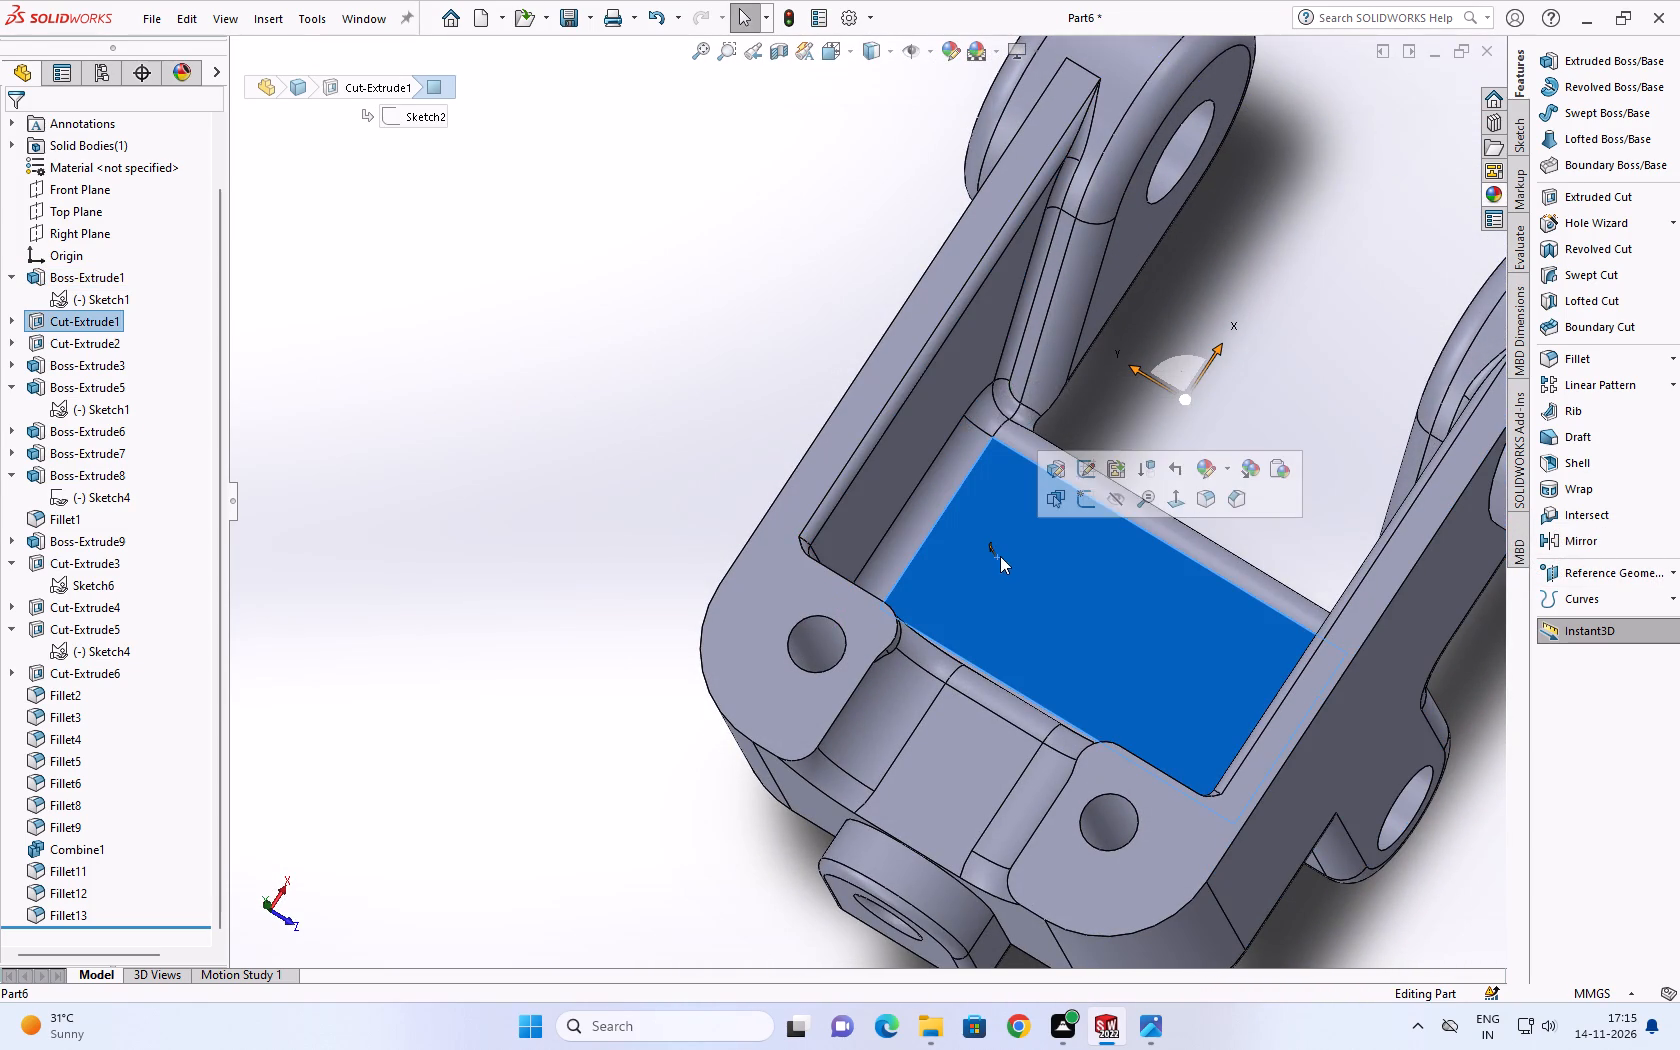
middle_click_drag(963, 580, 852, 634)
scroll(961, 580, "down", 1)
left_click(783, 668)
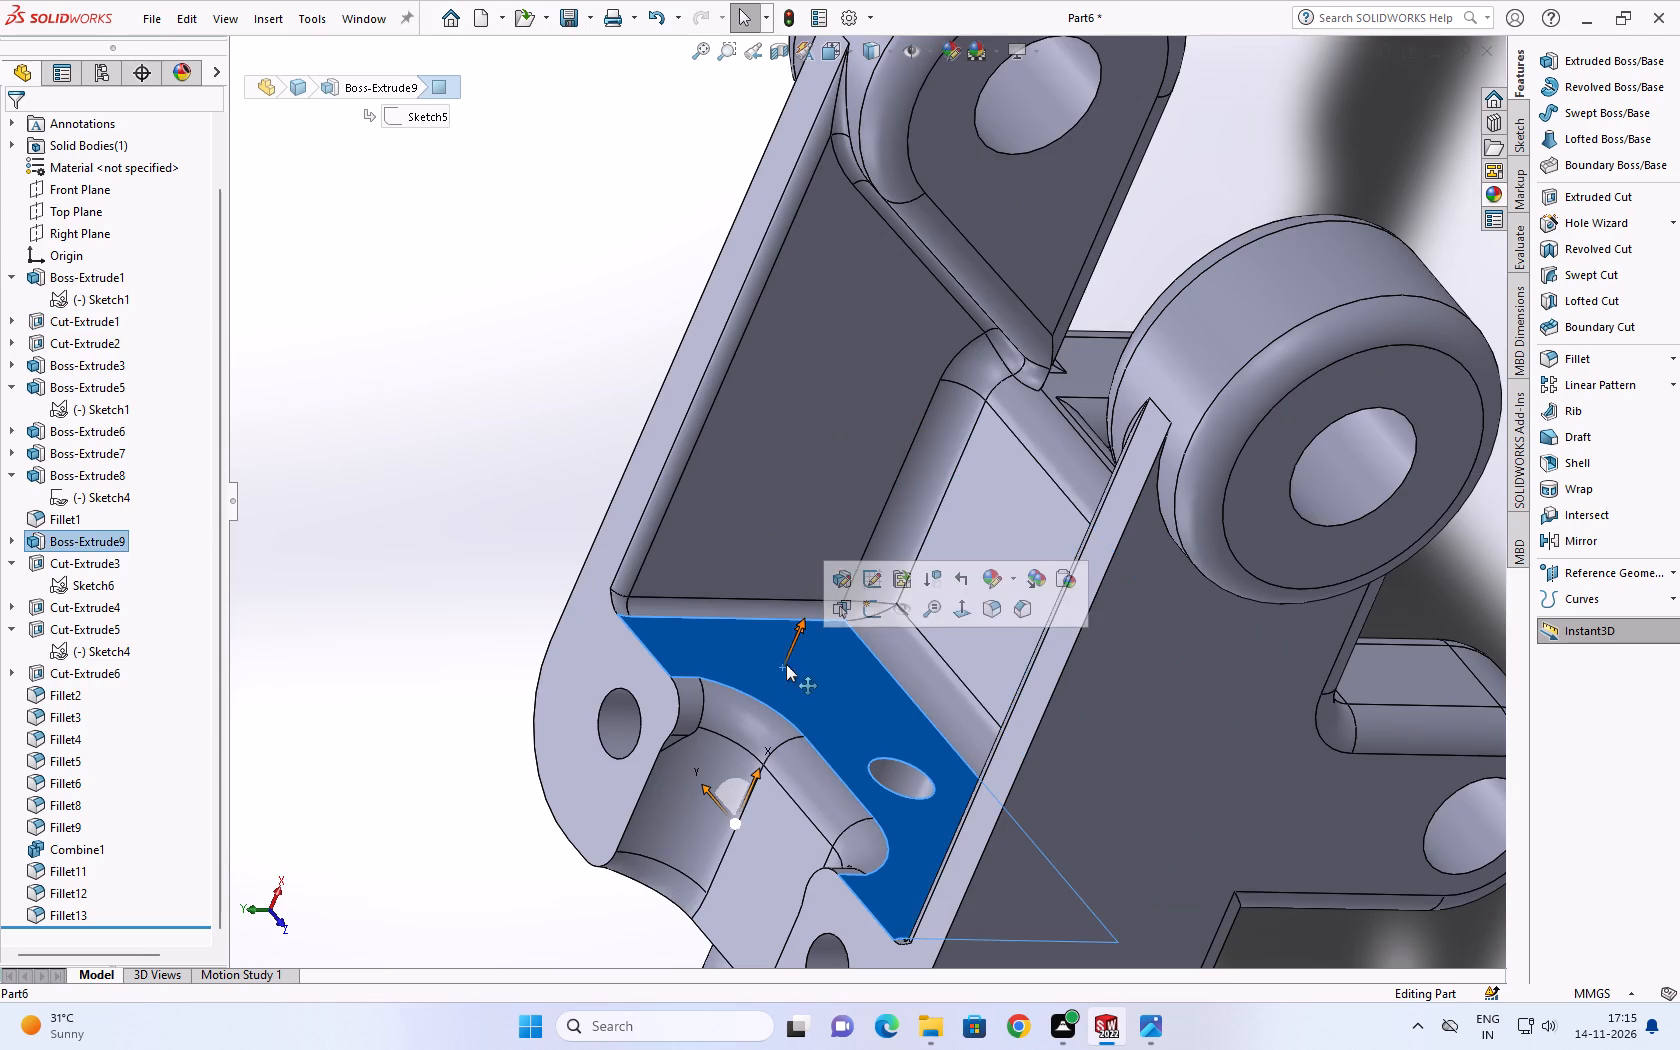
Inspect the outer, inner and rounded faces of the arm-end bosses belonging to Boss-Extrude6, Boss-Extrude5 and Boss-Extrude1.
left_click(1265, 488)
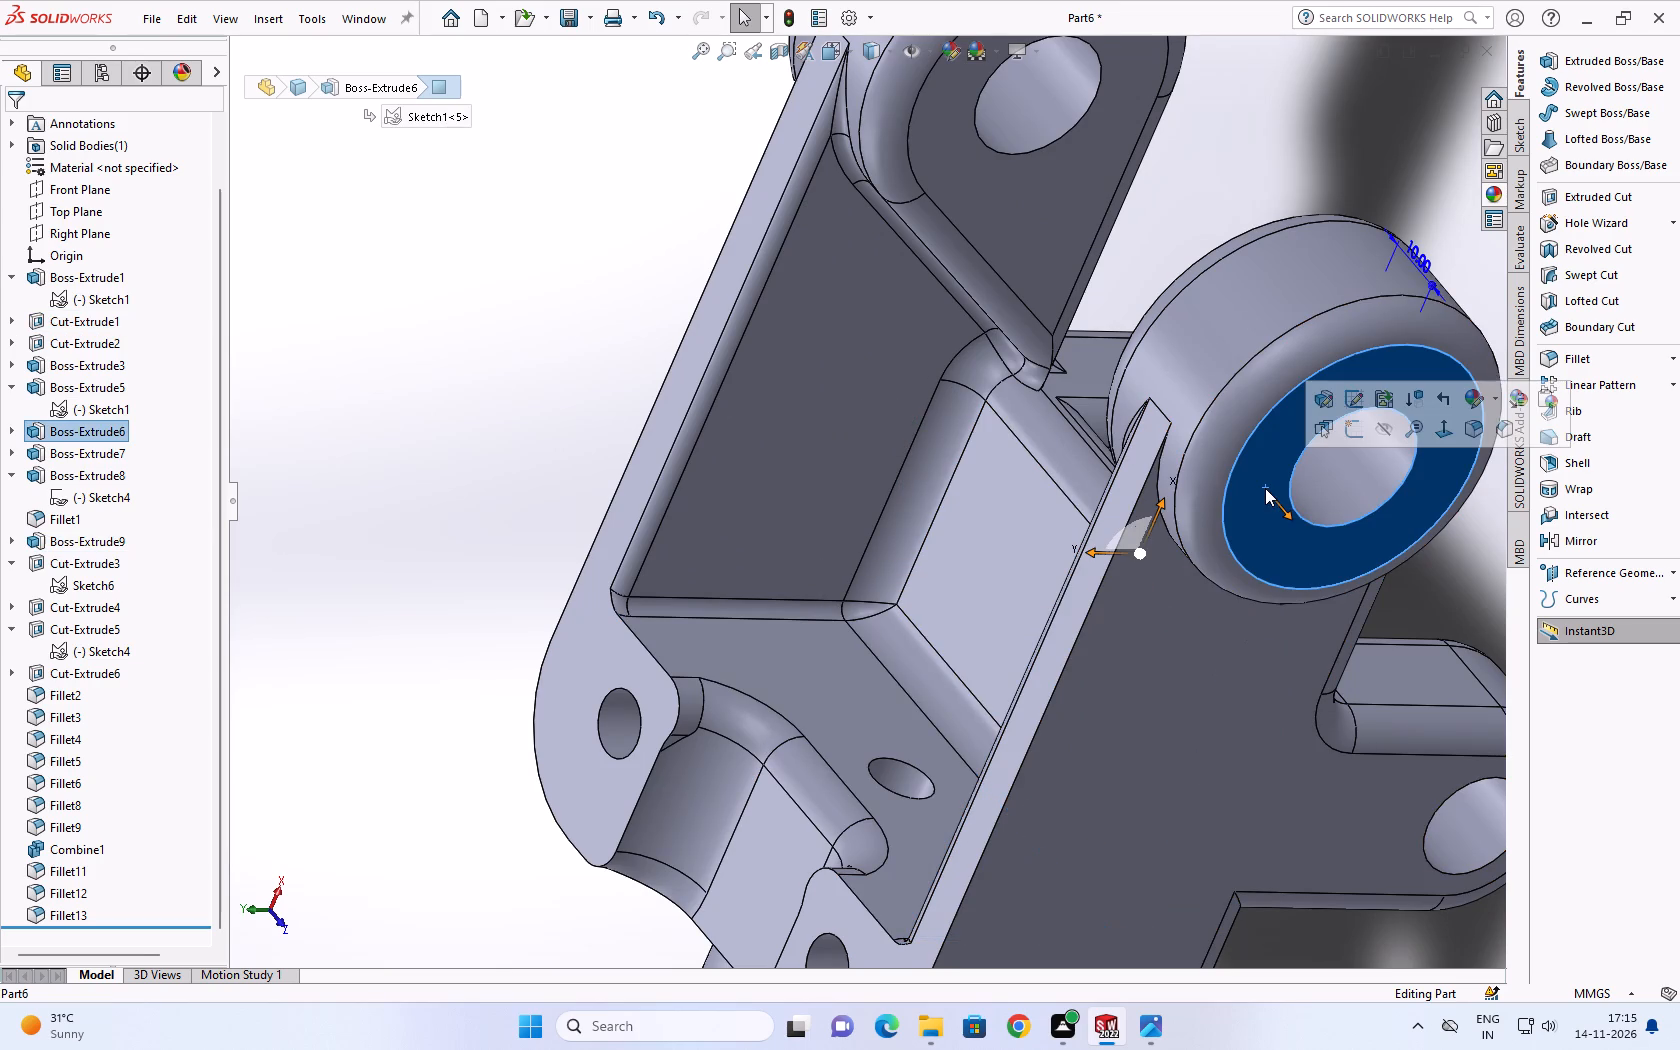
scroll(1265, 488, "up", 3)
middle_click_drag(1259, 489, 1336, 542)
scroll(1259, 489, "down", 1)
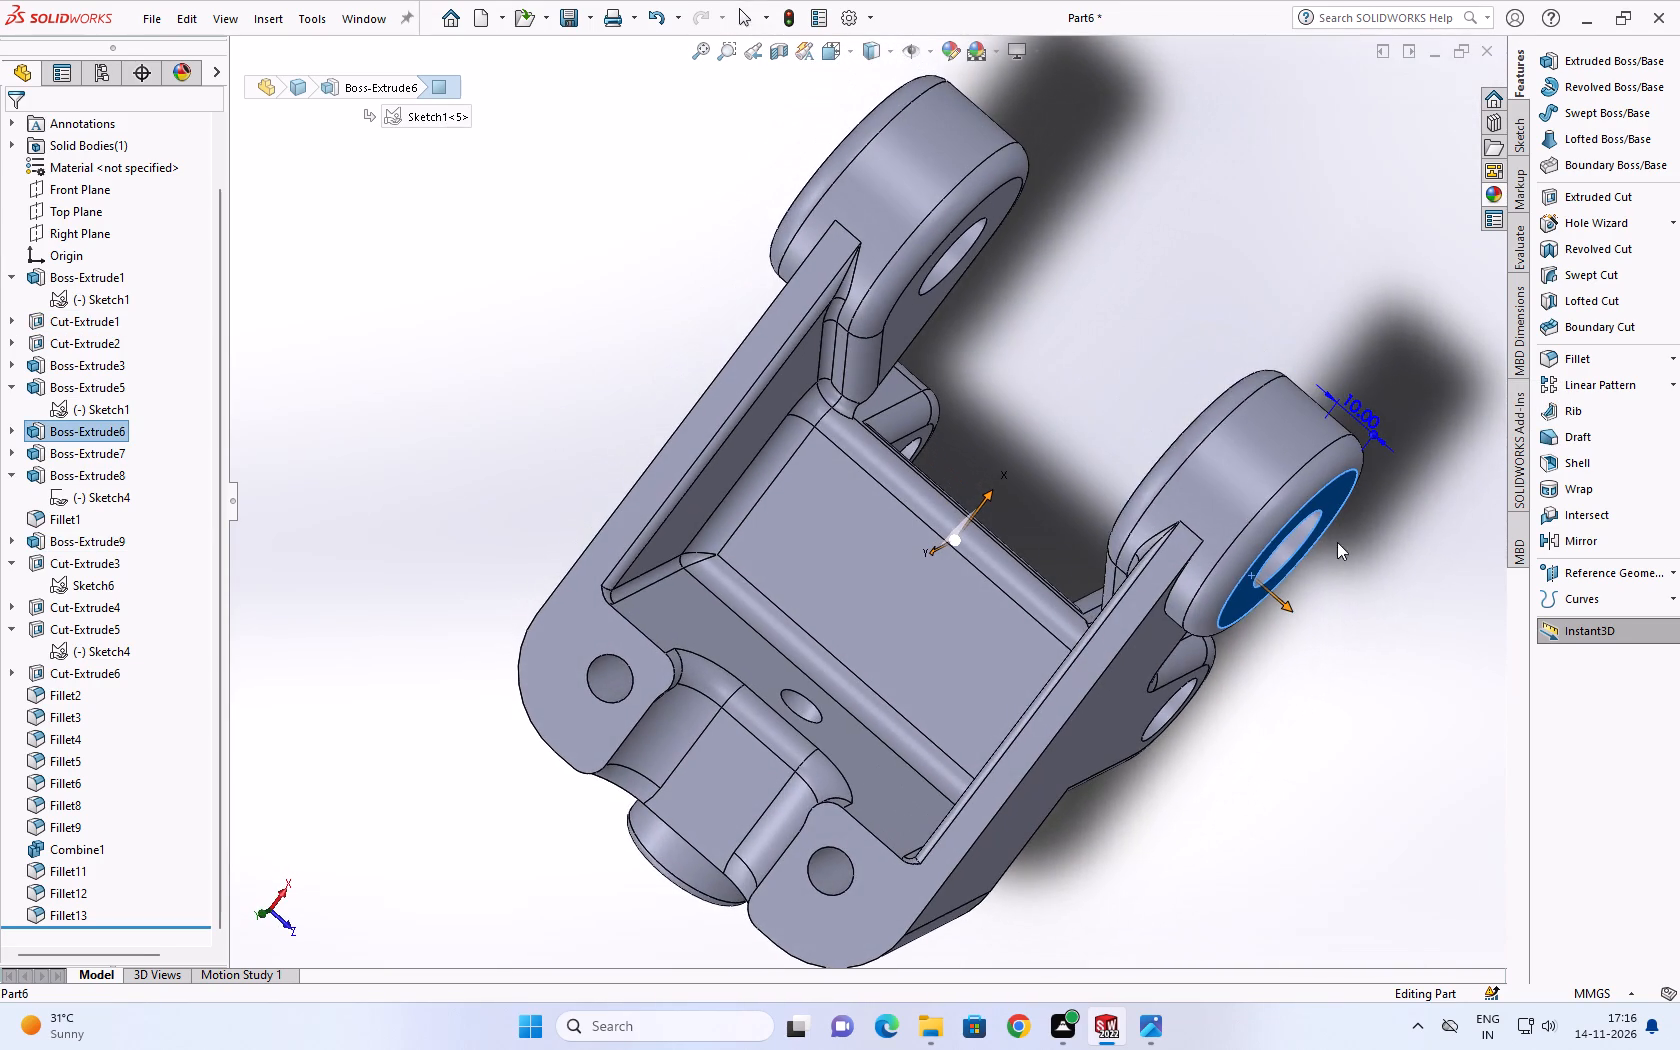
scroll(1132, 495, "down", 2)
middle_click_drag(1161, 522, 1242, 574)
left_click(1053, 451)
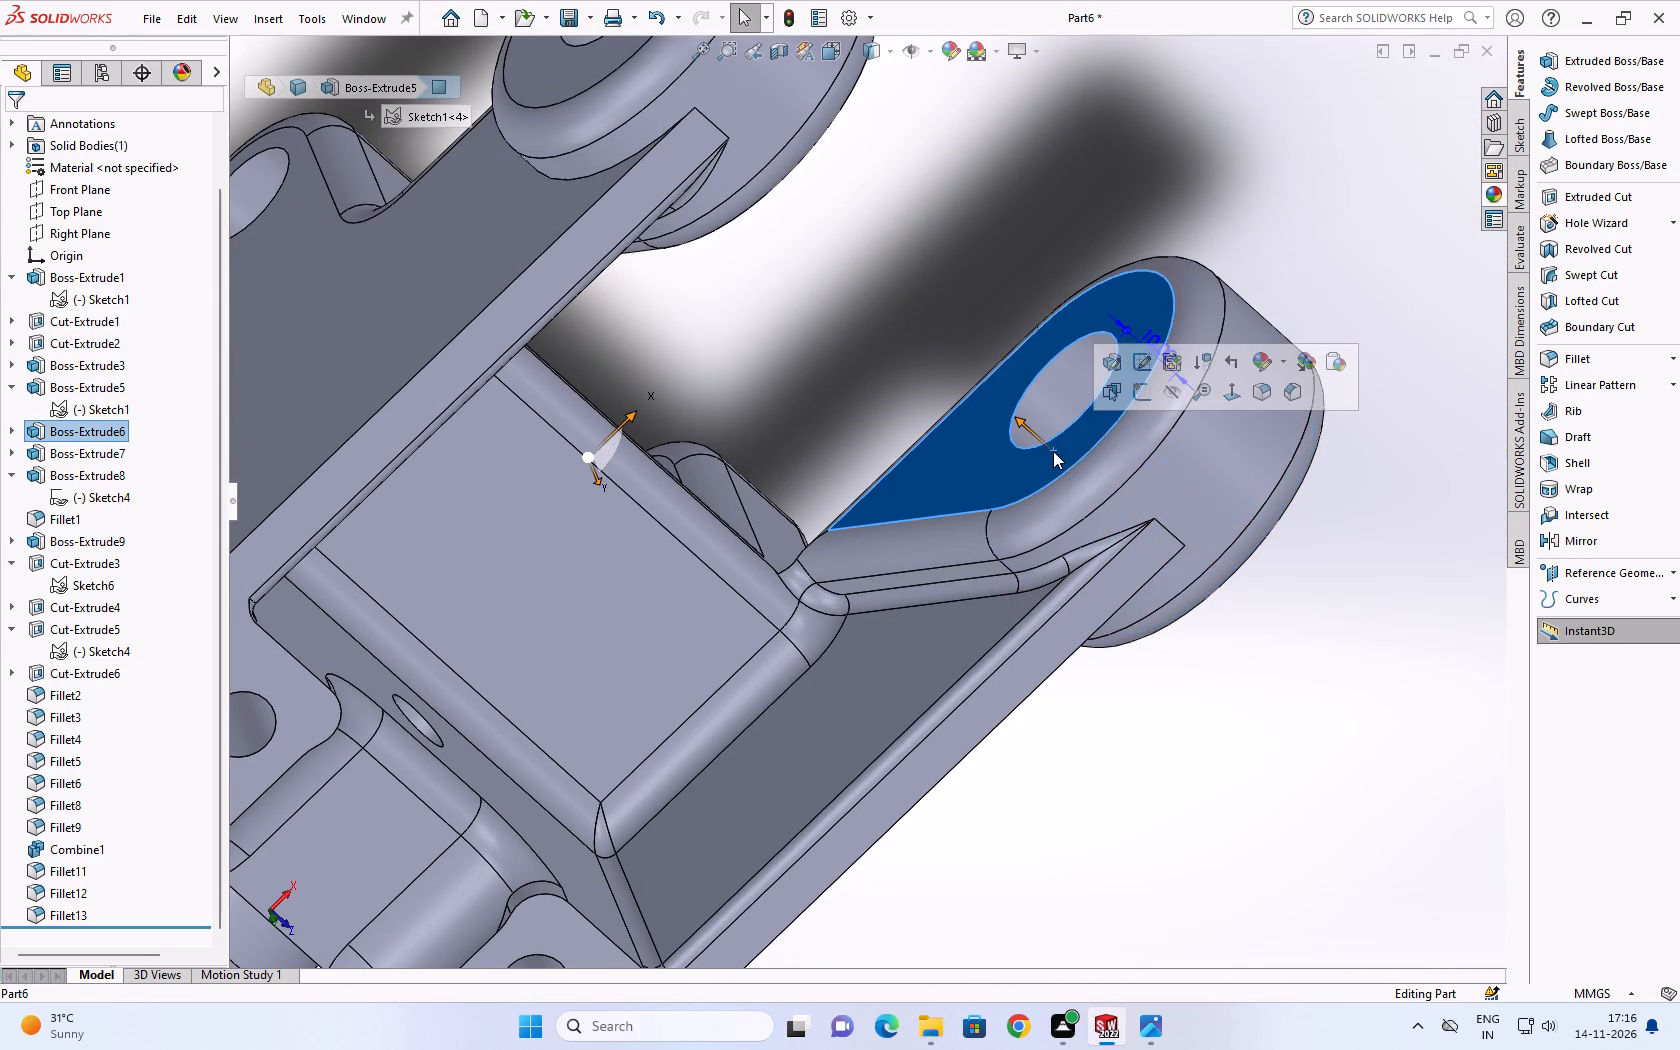
left_click(1251, 447)
scroll(1245, 452, "up", 2)
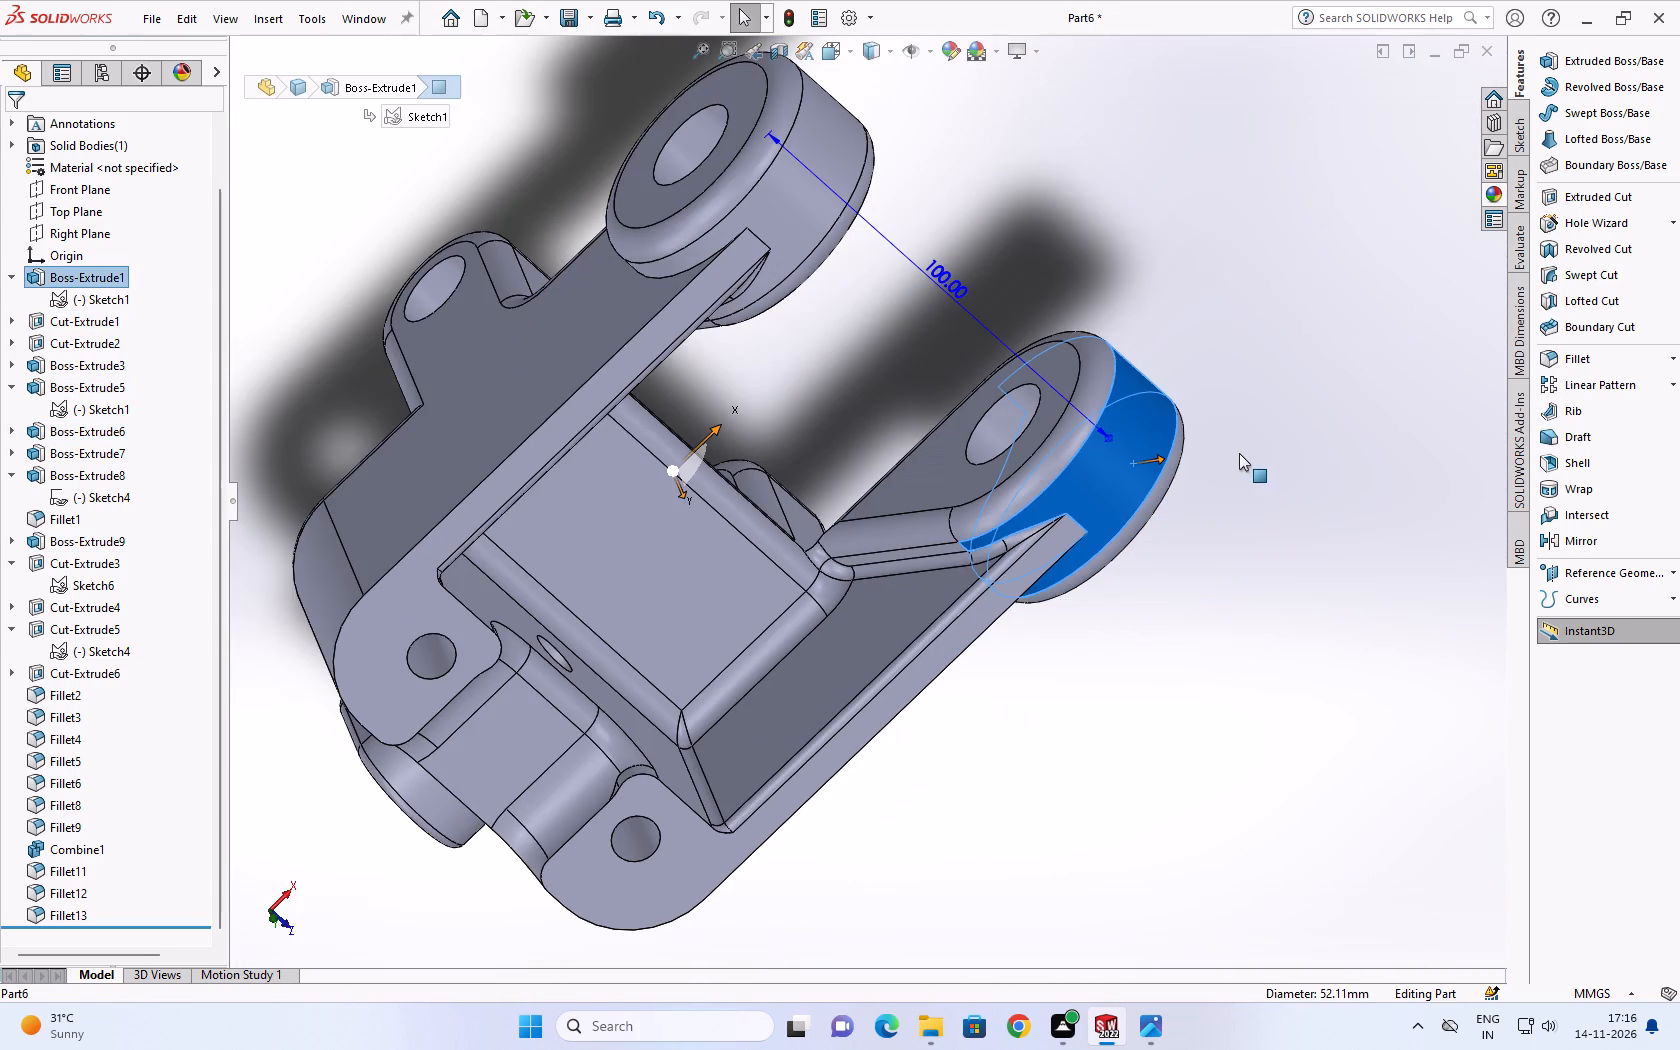
left_click(1311, 572)
scroll(1285, 611, "up", 3)
middle_click_drag(1283, 612, 1275, 475)
scroll(993, 692, "up", 2)
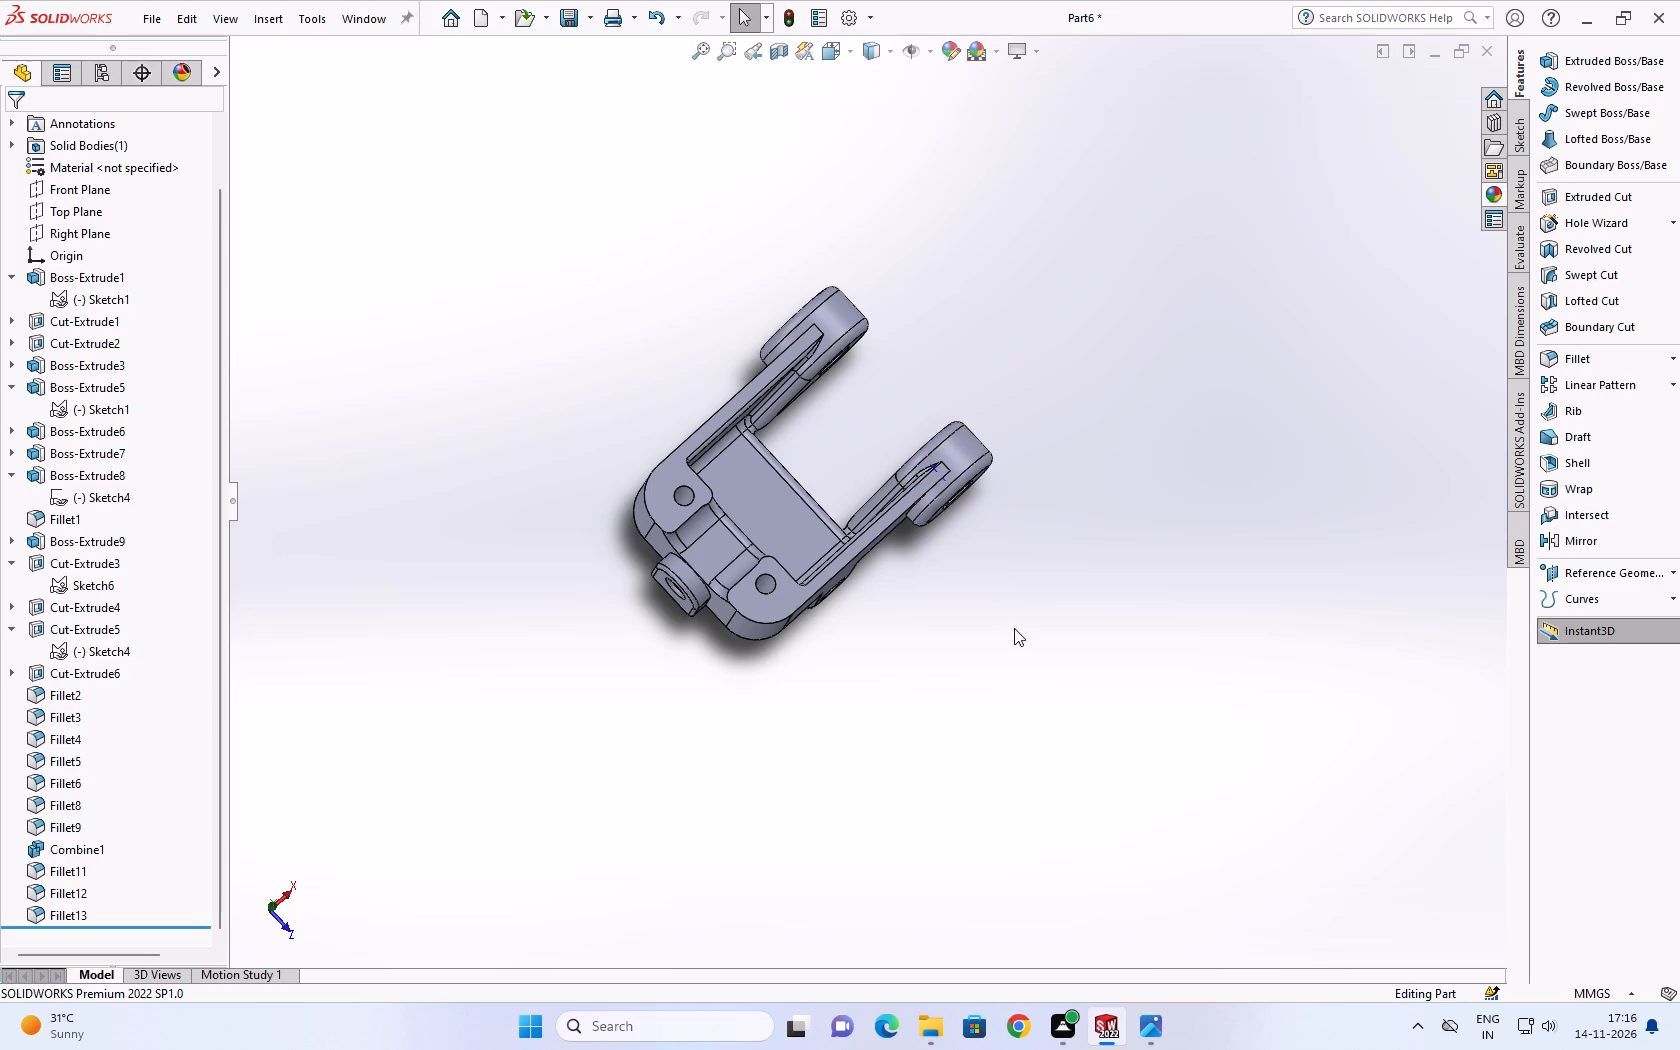
Examine the bracket in the Top standard view and look through the part's list of features.
scroll(1017, 617, "up", 1)
right_click_drag(1134, 572, 1120, 729)
right_click_drag(1264, 600, 1245, 497)
scroll(1226, 593, "up", 2)
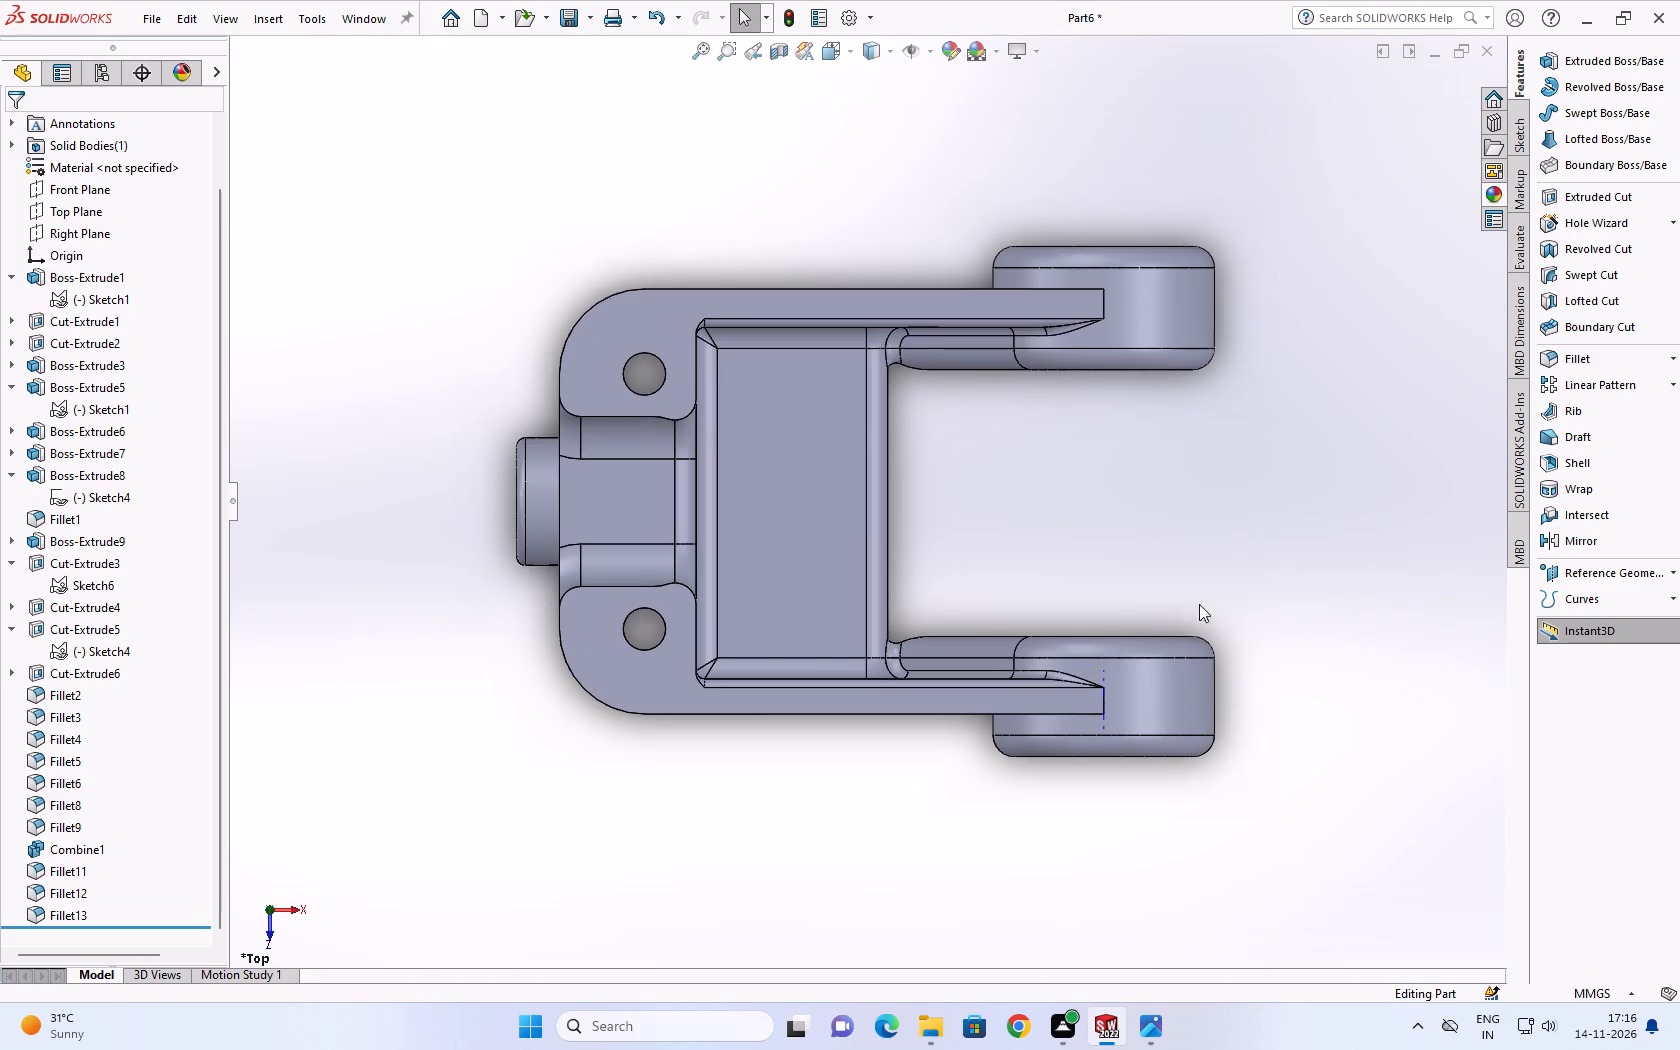
scroll(1315, 1003, "up", 2)
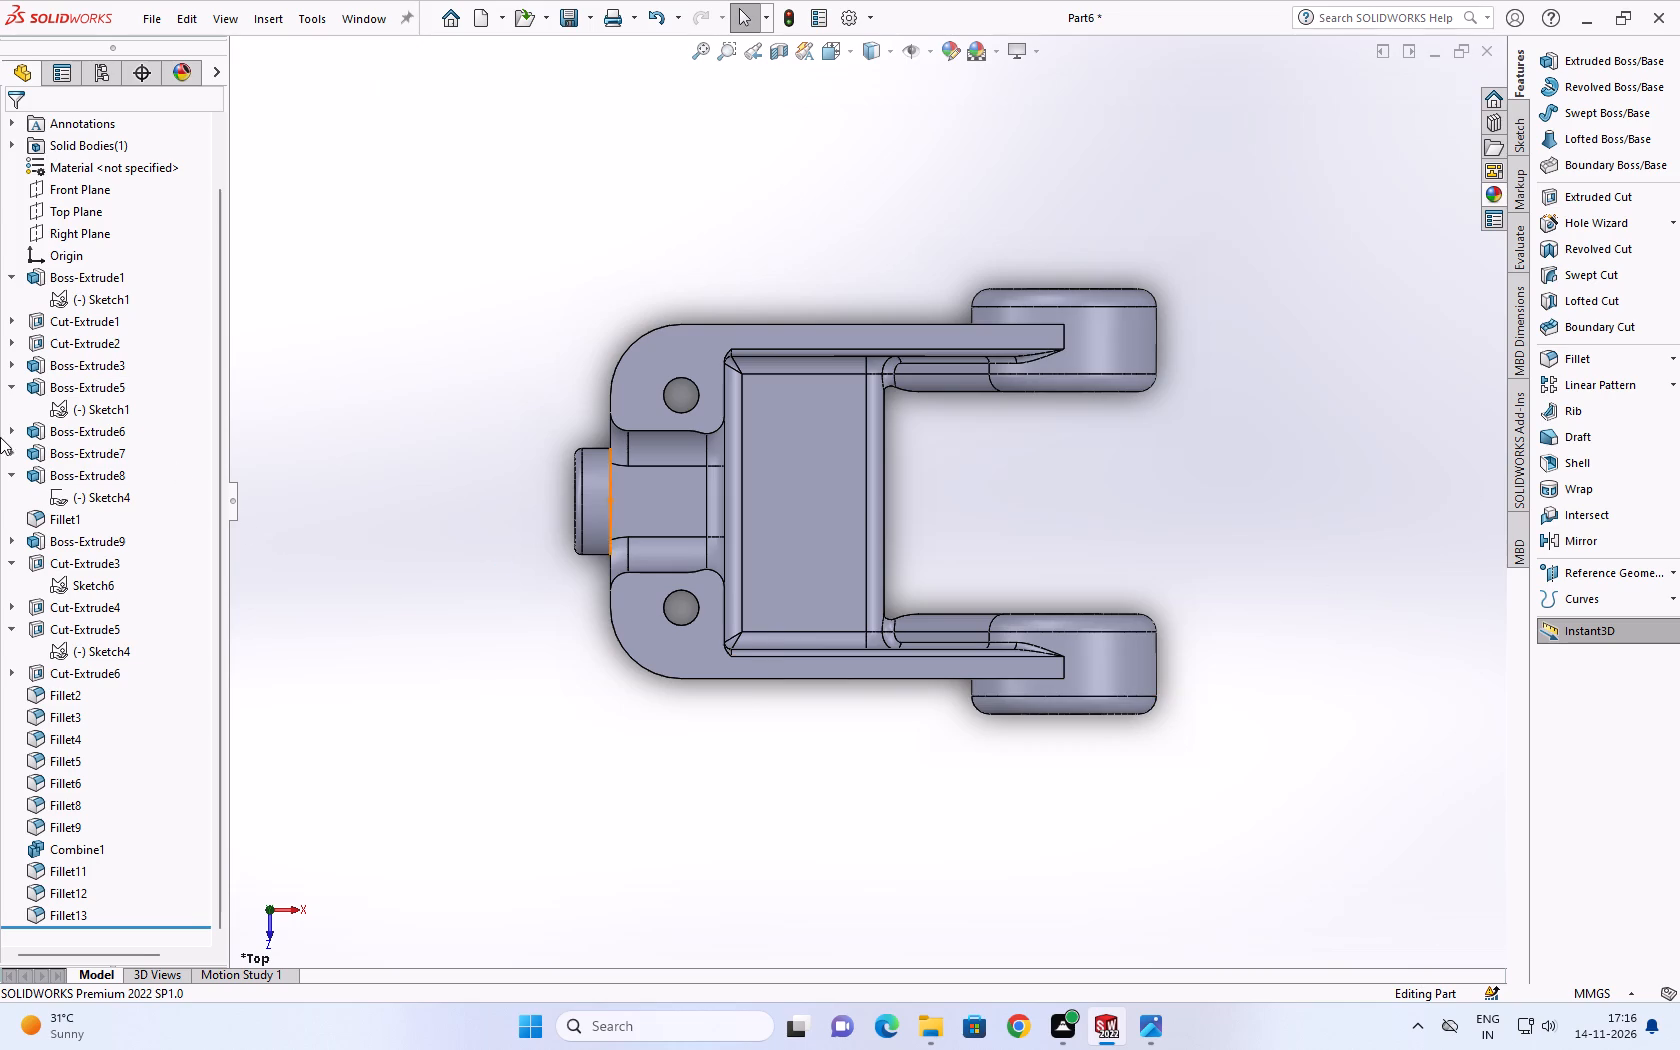
scroll(0, 451, "up", 1)
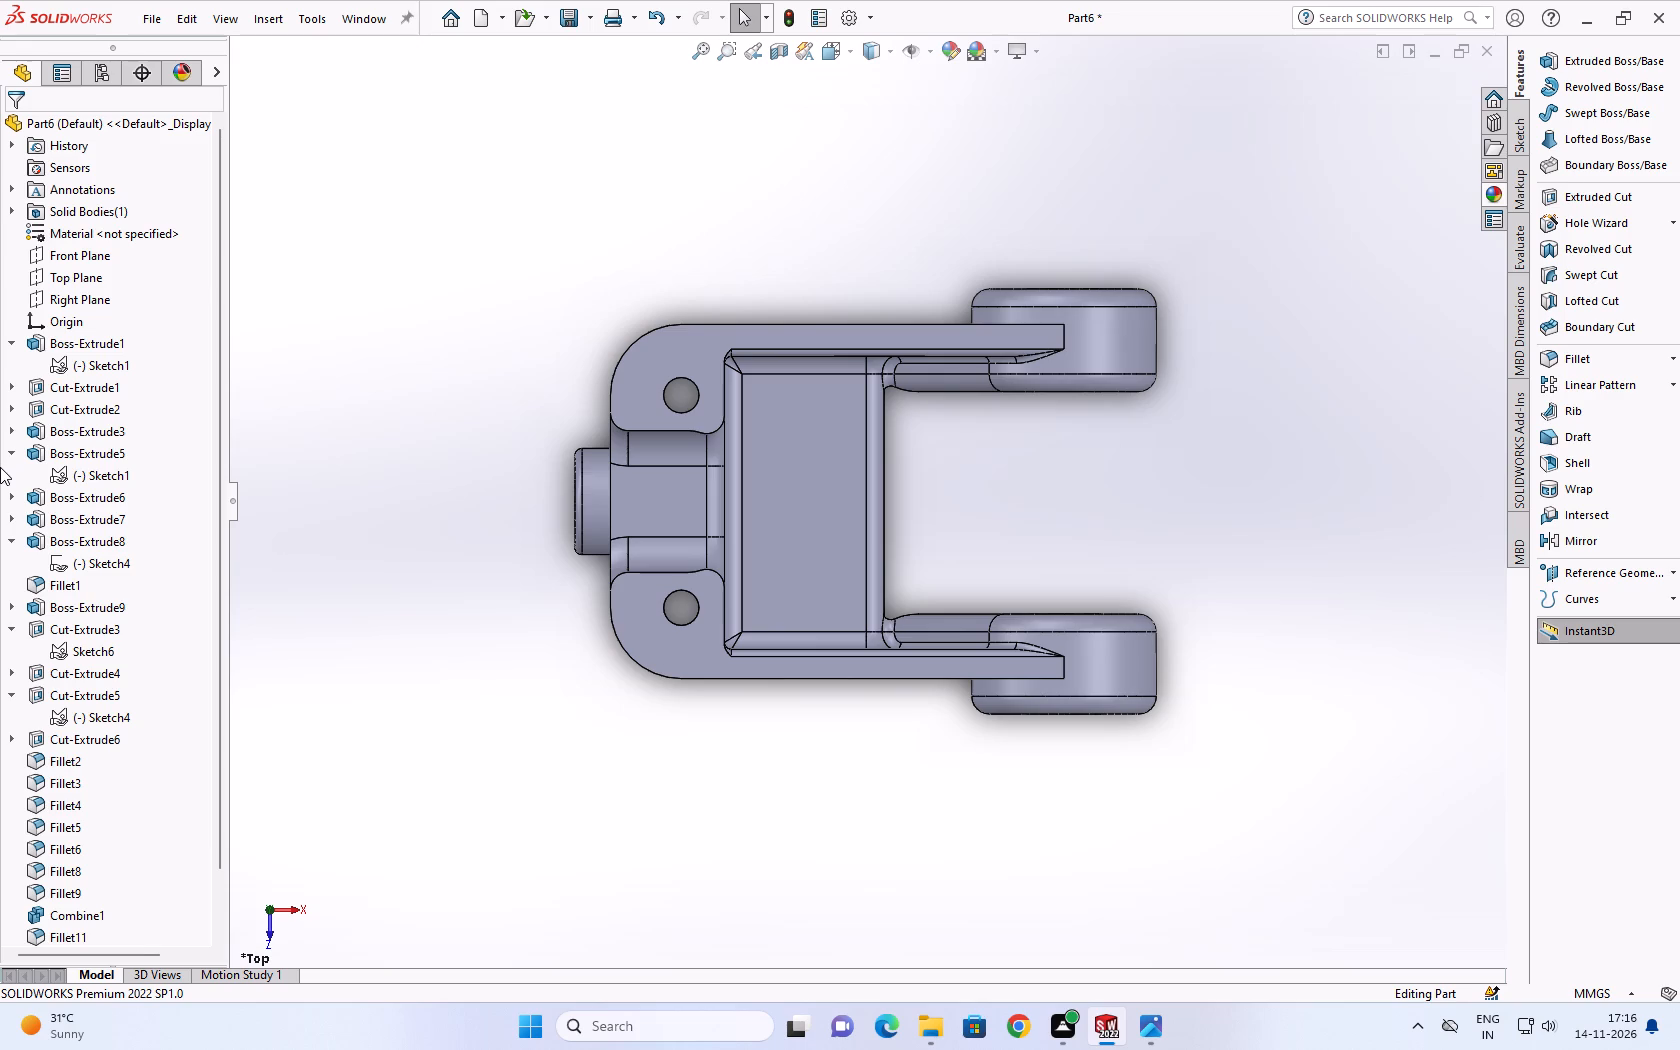
scroll(199, 269, "up", 1)
scroll(85, 333, "up", 2)
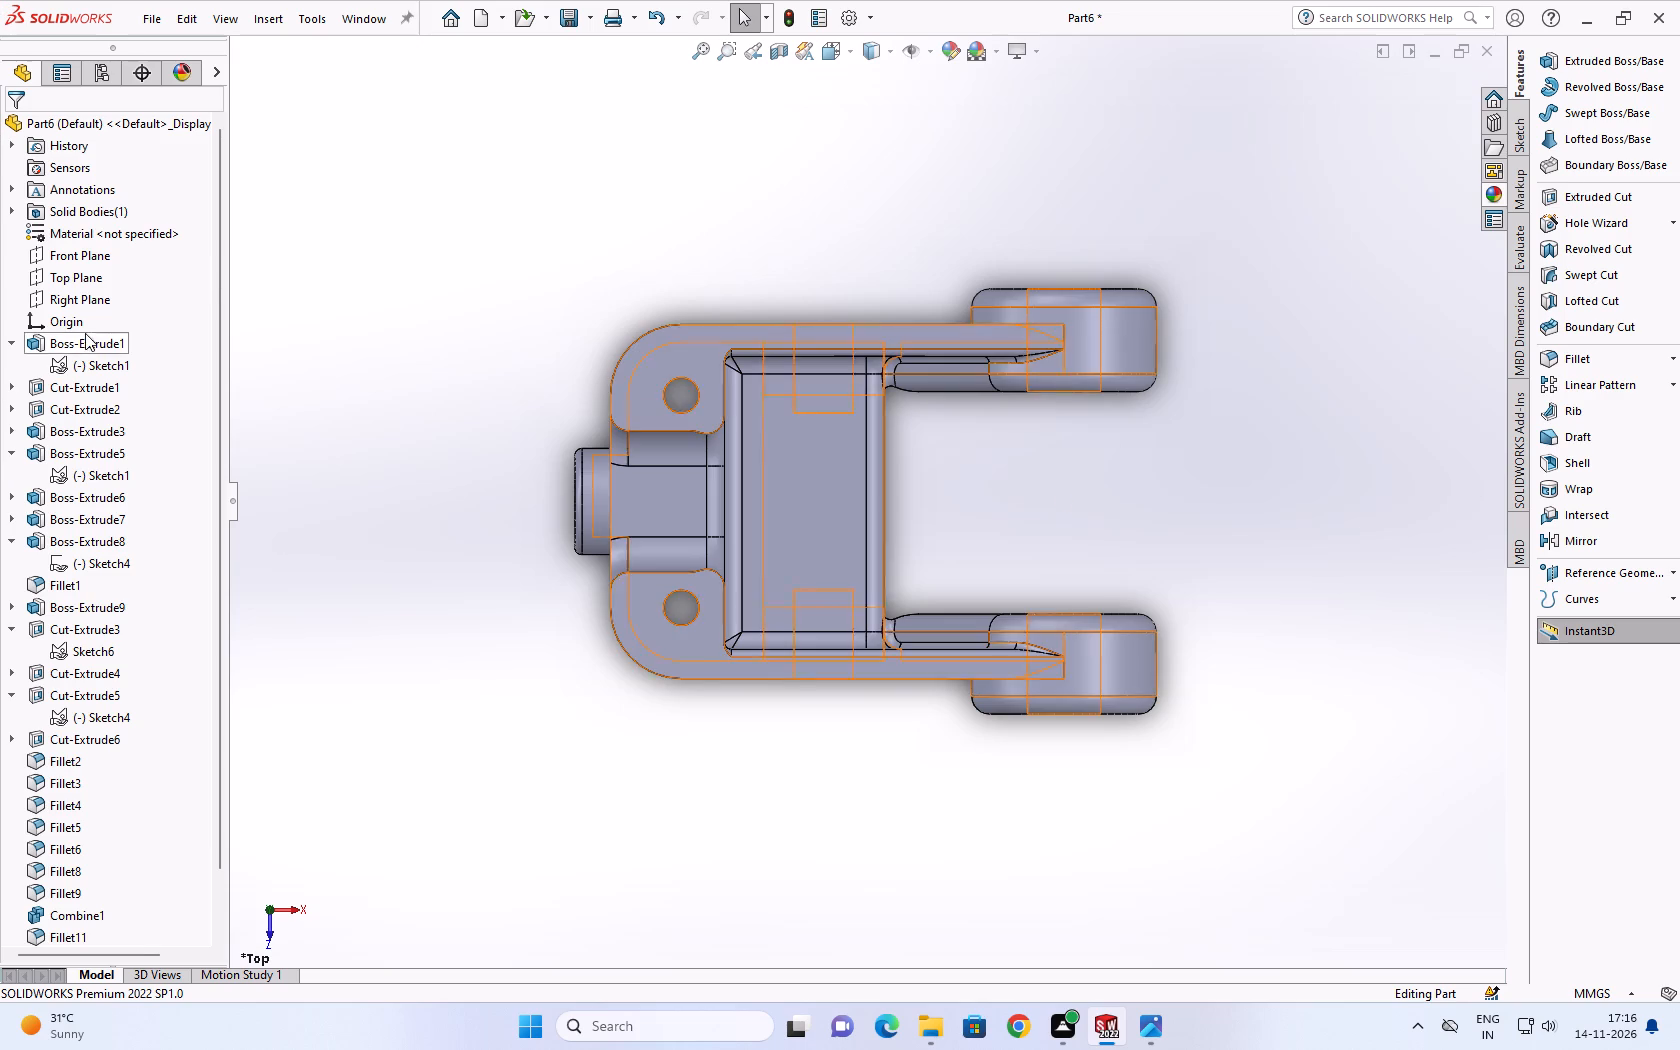
scroll(52, 365, "up", 2)
scroll(105, 232, "down", 2)
scroll(571, 389, "down", 2)
scroll(786, 484, "up", 3)
Examine the lower lugs, the front lug and the pocket of the bracket from several oblique angles.
middle_click_drag(786, 484, 786, 478)
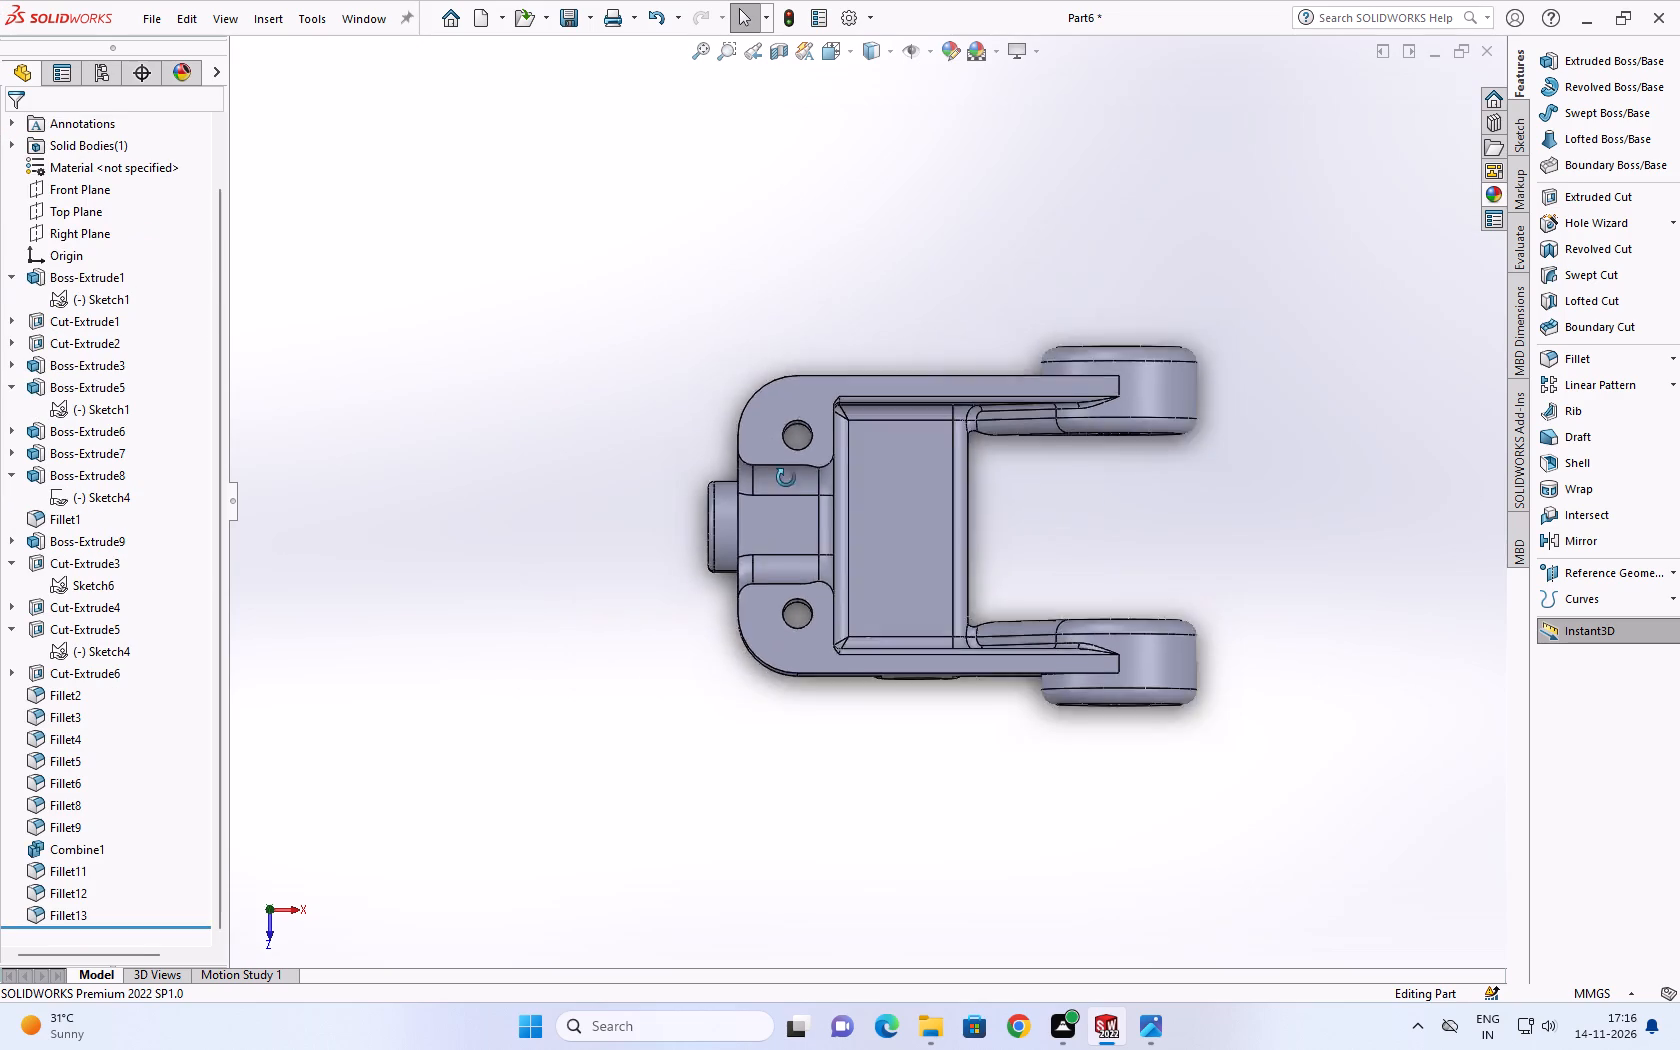
middle_click_drag(786, 478, 942, 882)
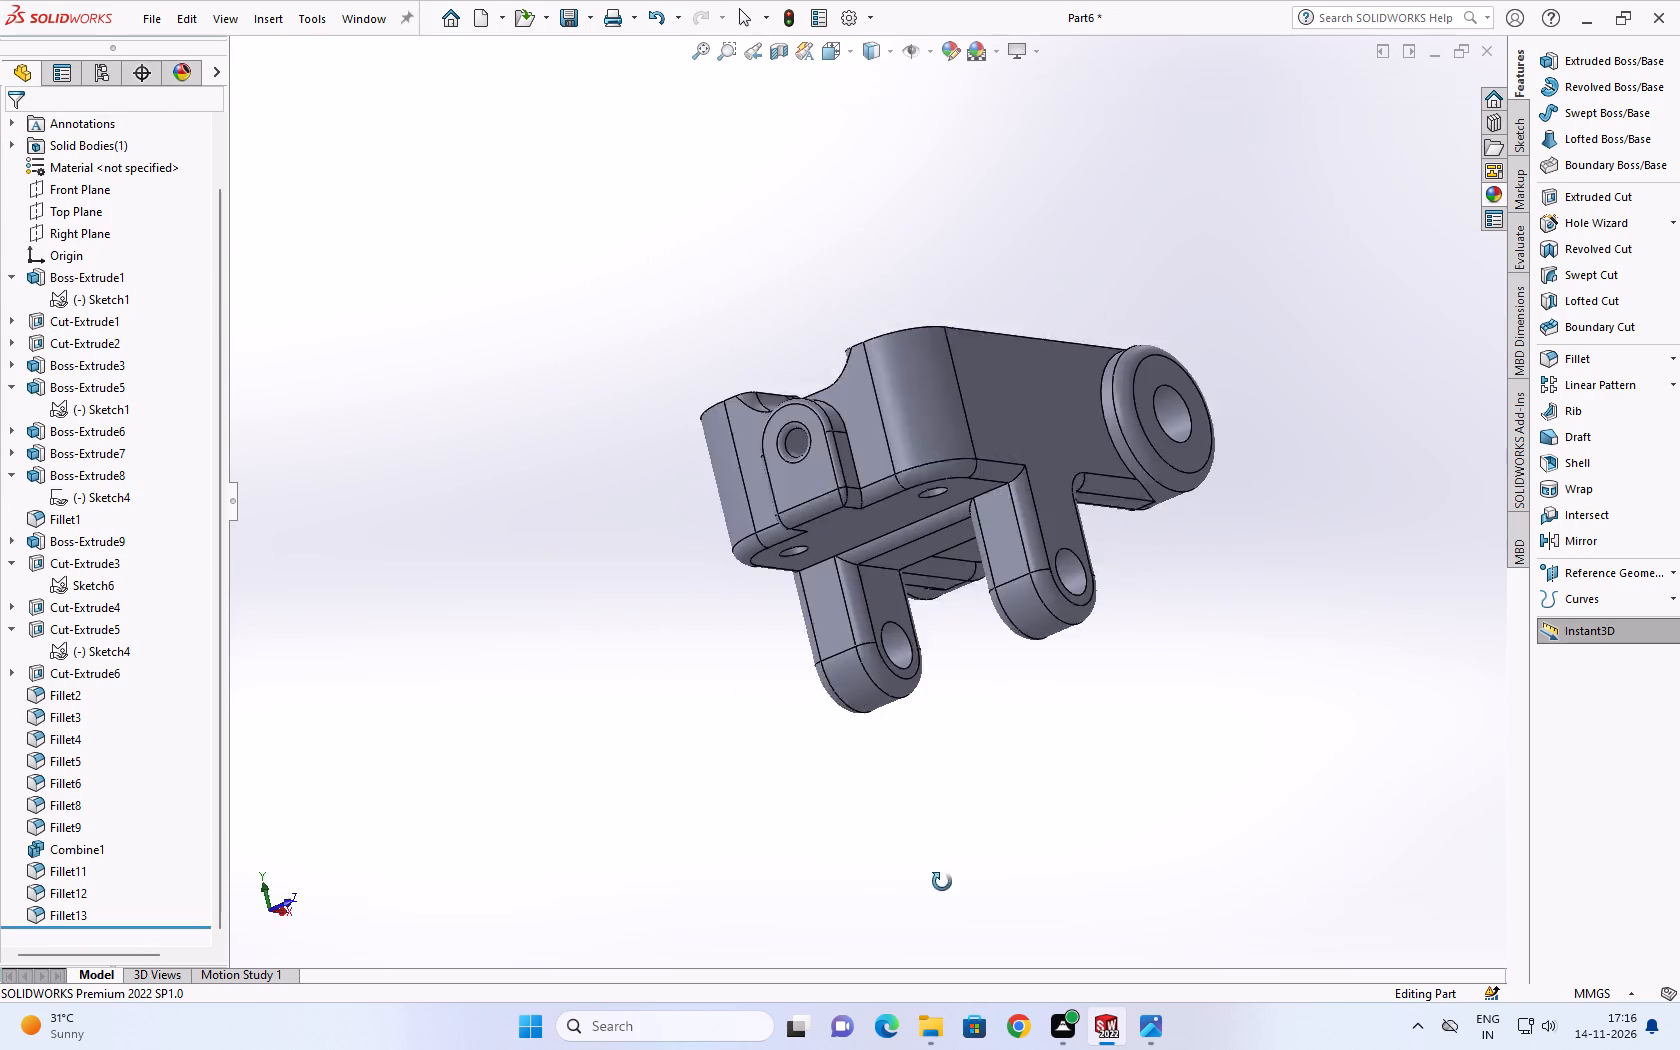
middle_click_drag(942, 882, 923, 904)
scroll(983, 707, "up", 3)
scroll(961, 459, "down", 2)
middle_click_drag(908, 373, 1021, 578)
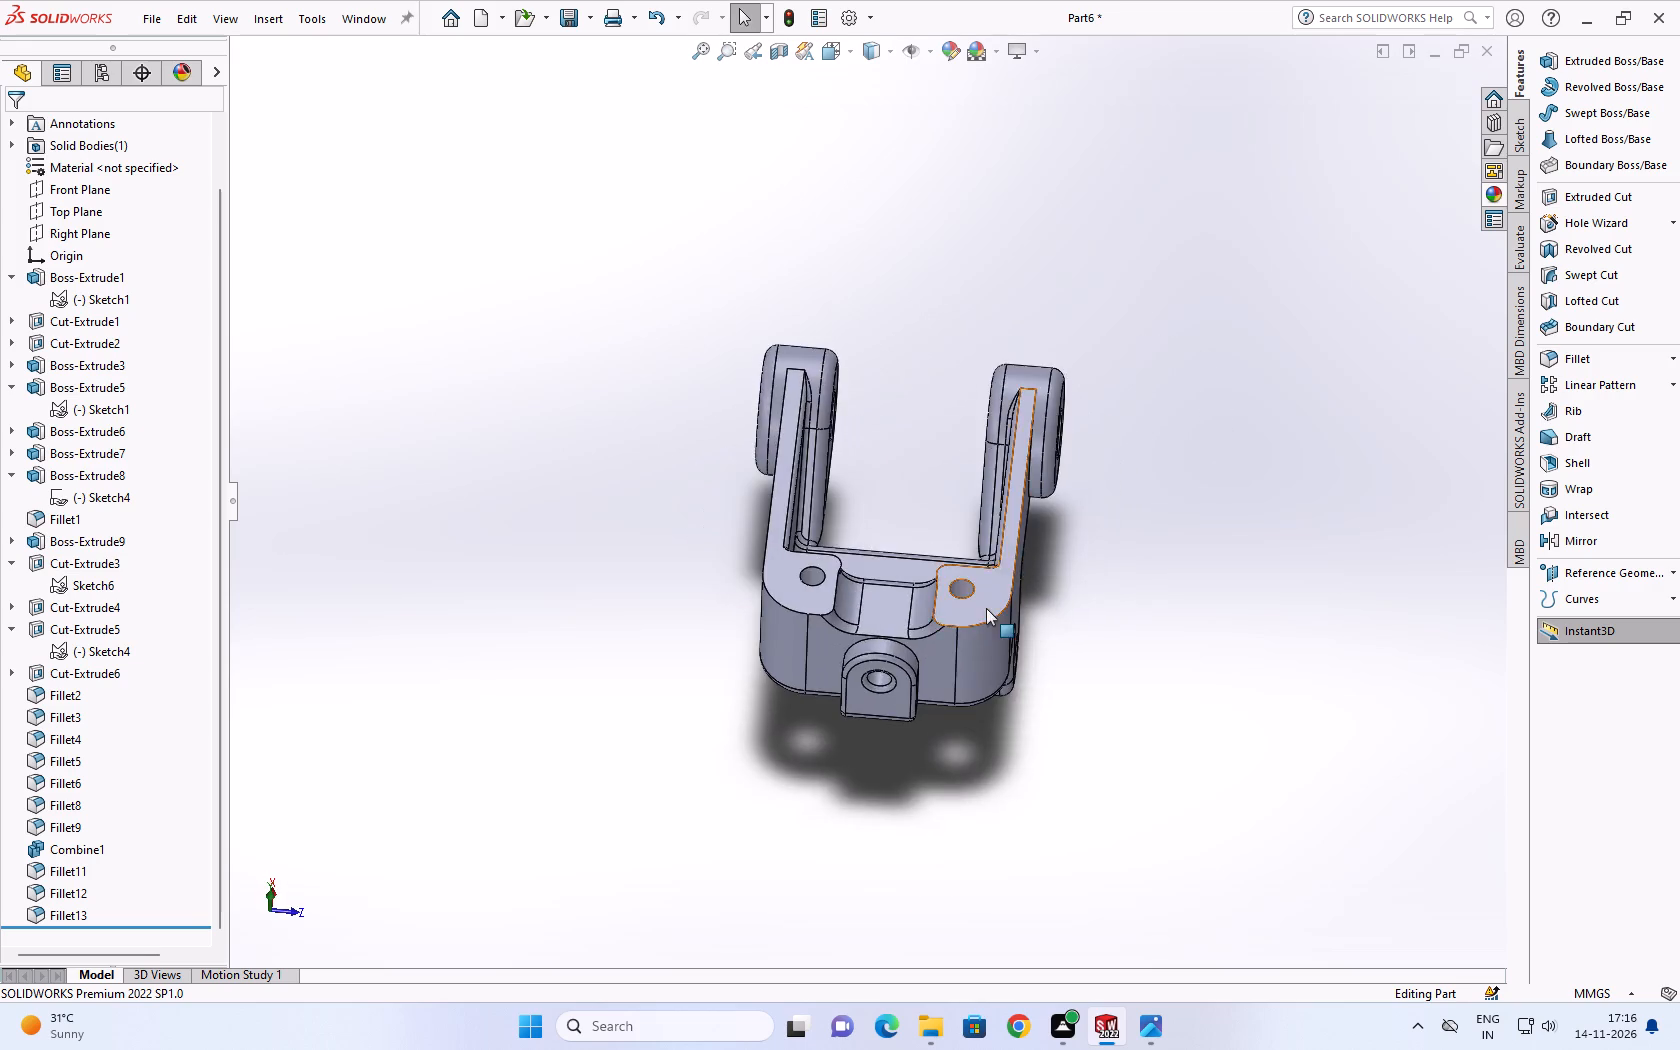
scroll(986, 608, "up", 3)
scroll(883, 549, "down", 3)
middle_click_drag(846, 499, 843, 726)
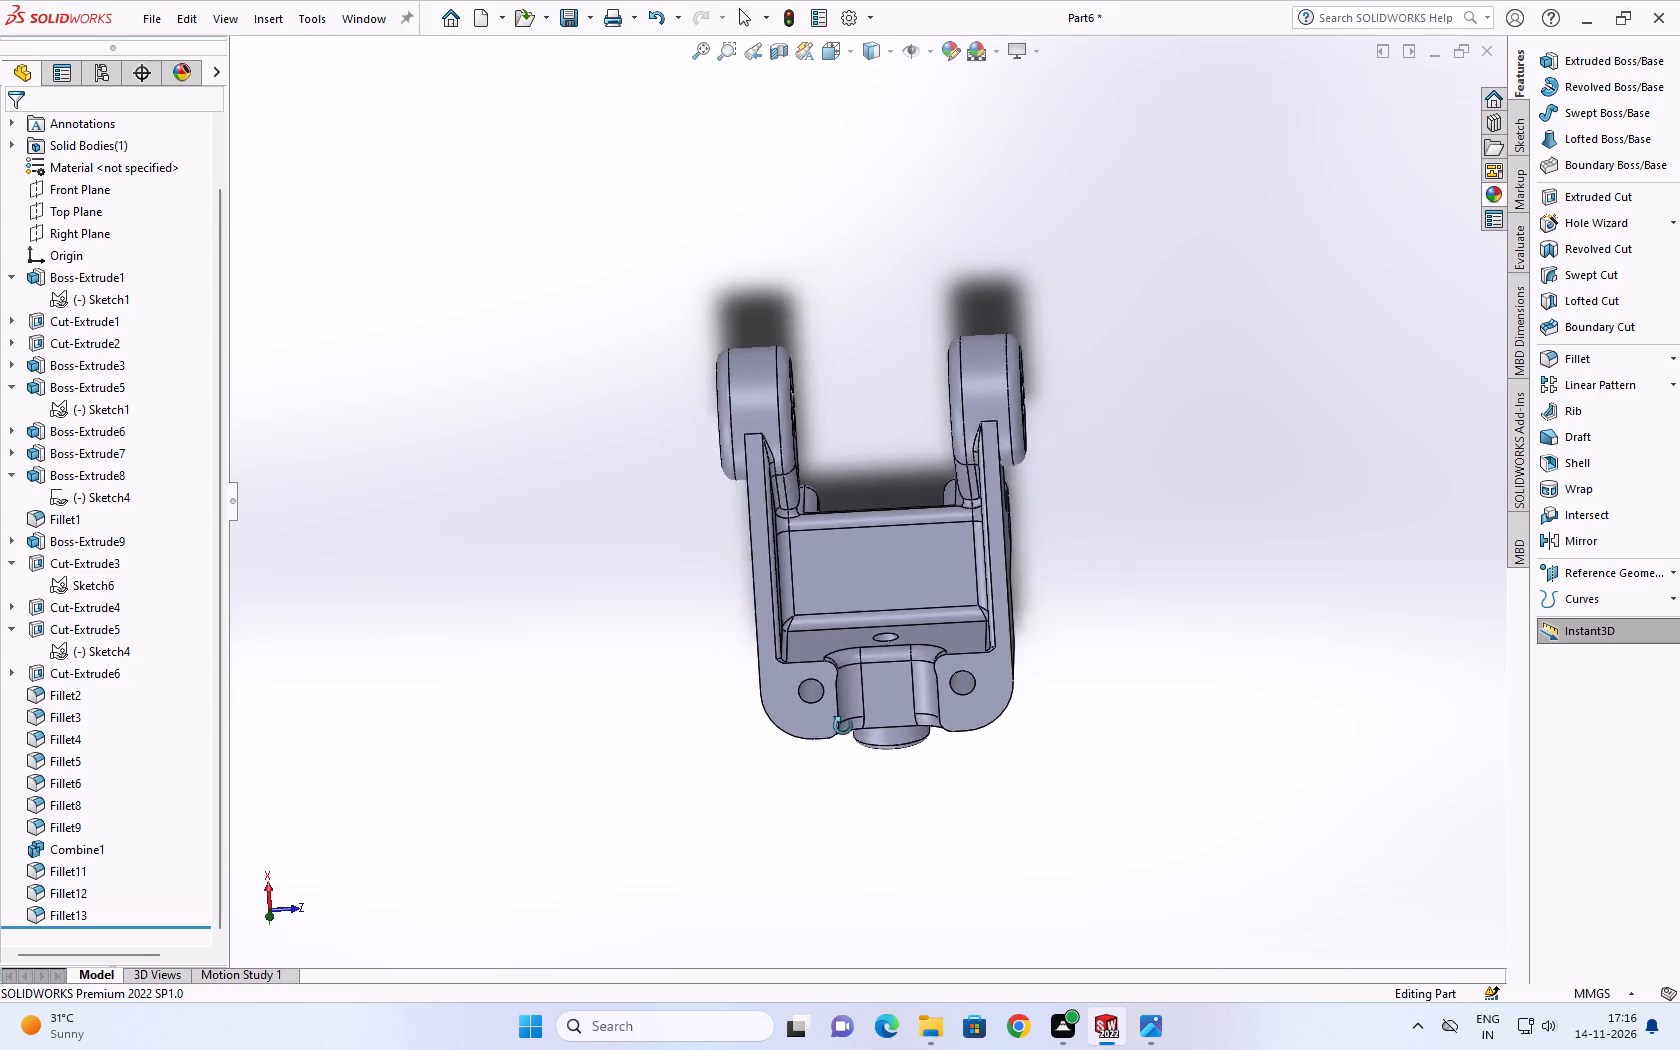
middle_click_drag(843, 726, 849, 666)
Compare the bracket's outline, through holes and arms in the Bottom and Top standard views.
right_click_drag(1416, 623, 1346, 729)
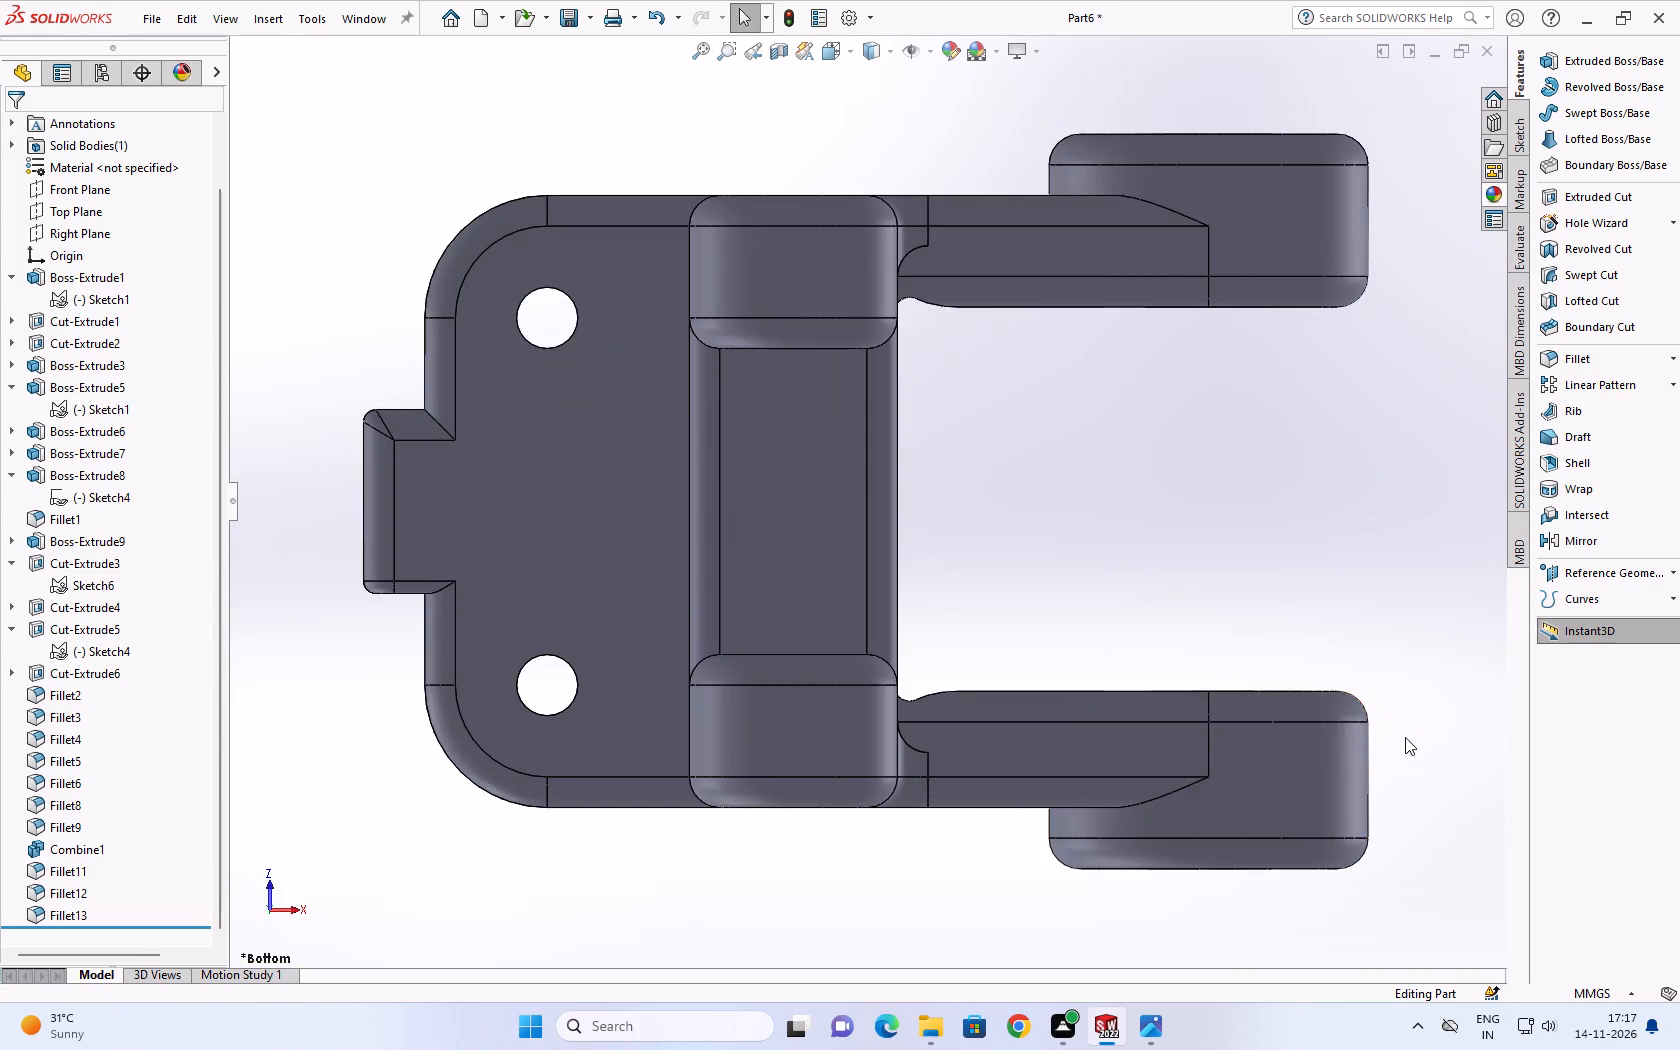
right_click_drag(1411, 728, 1421, 634)
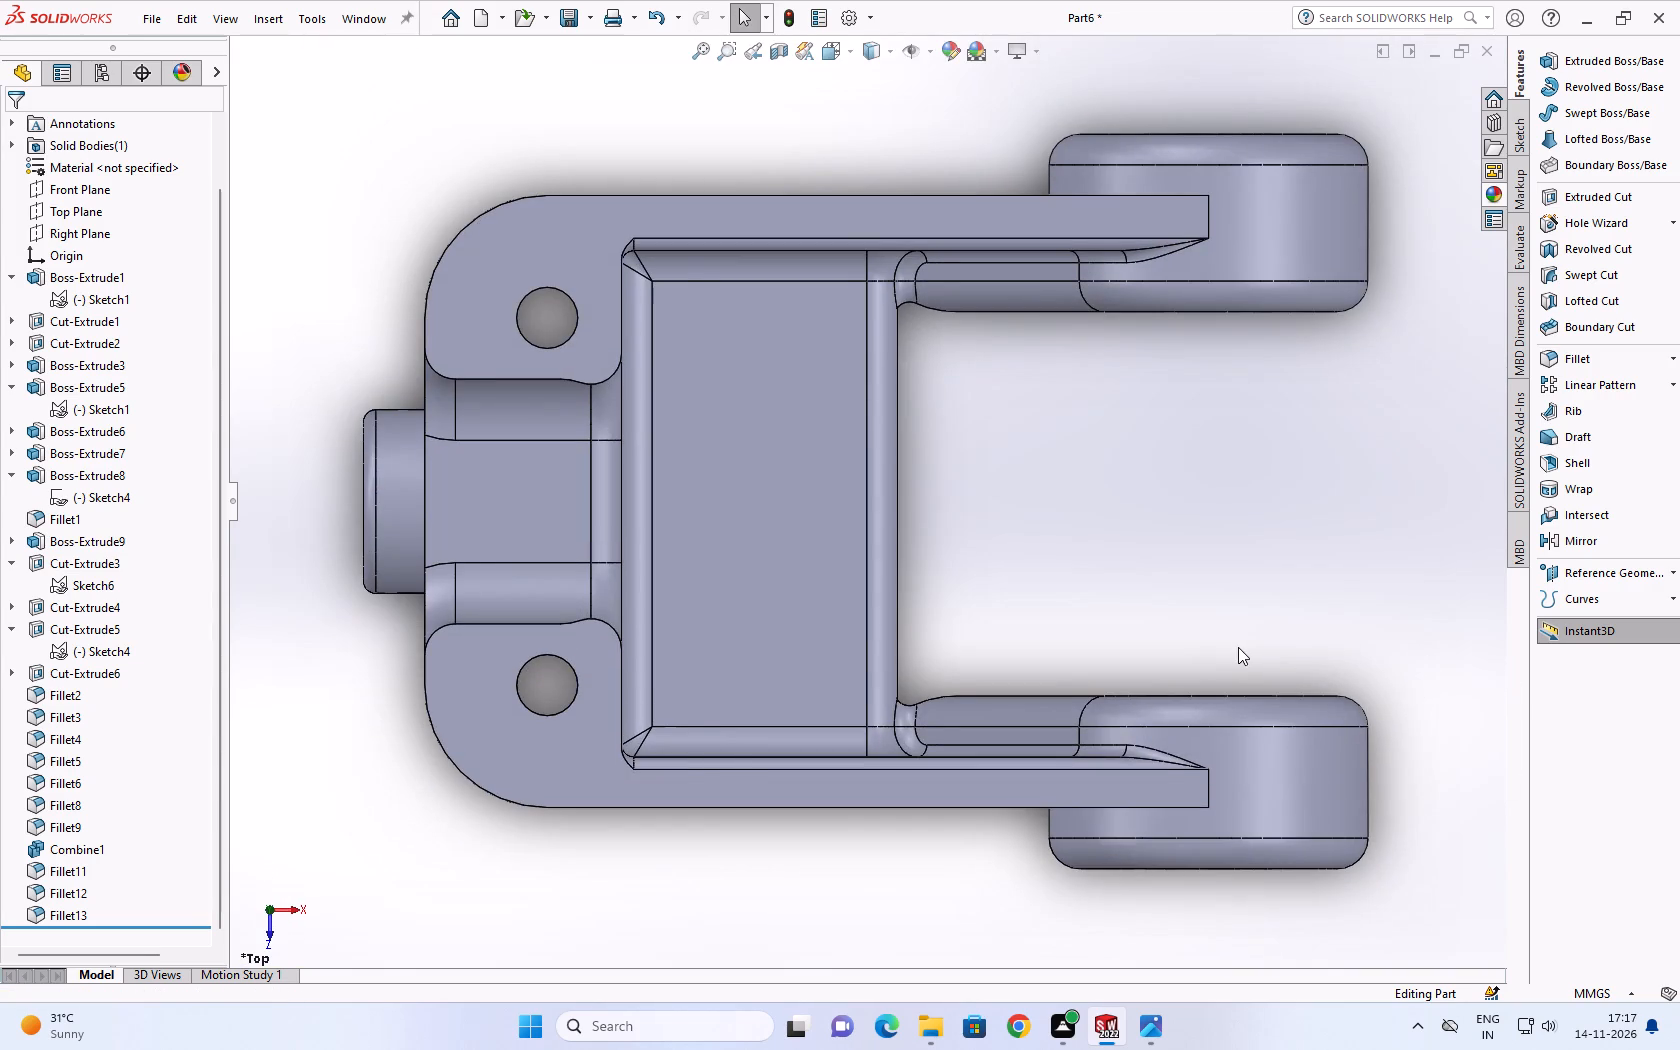
scroll(1238, 647, "up", 4)
scroll(1152, 633, "up", 1)
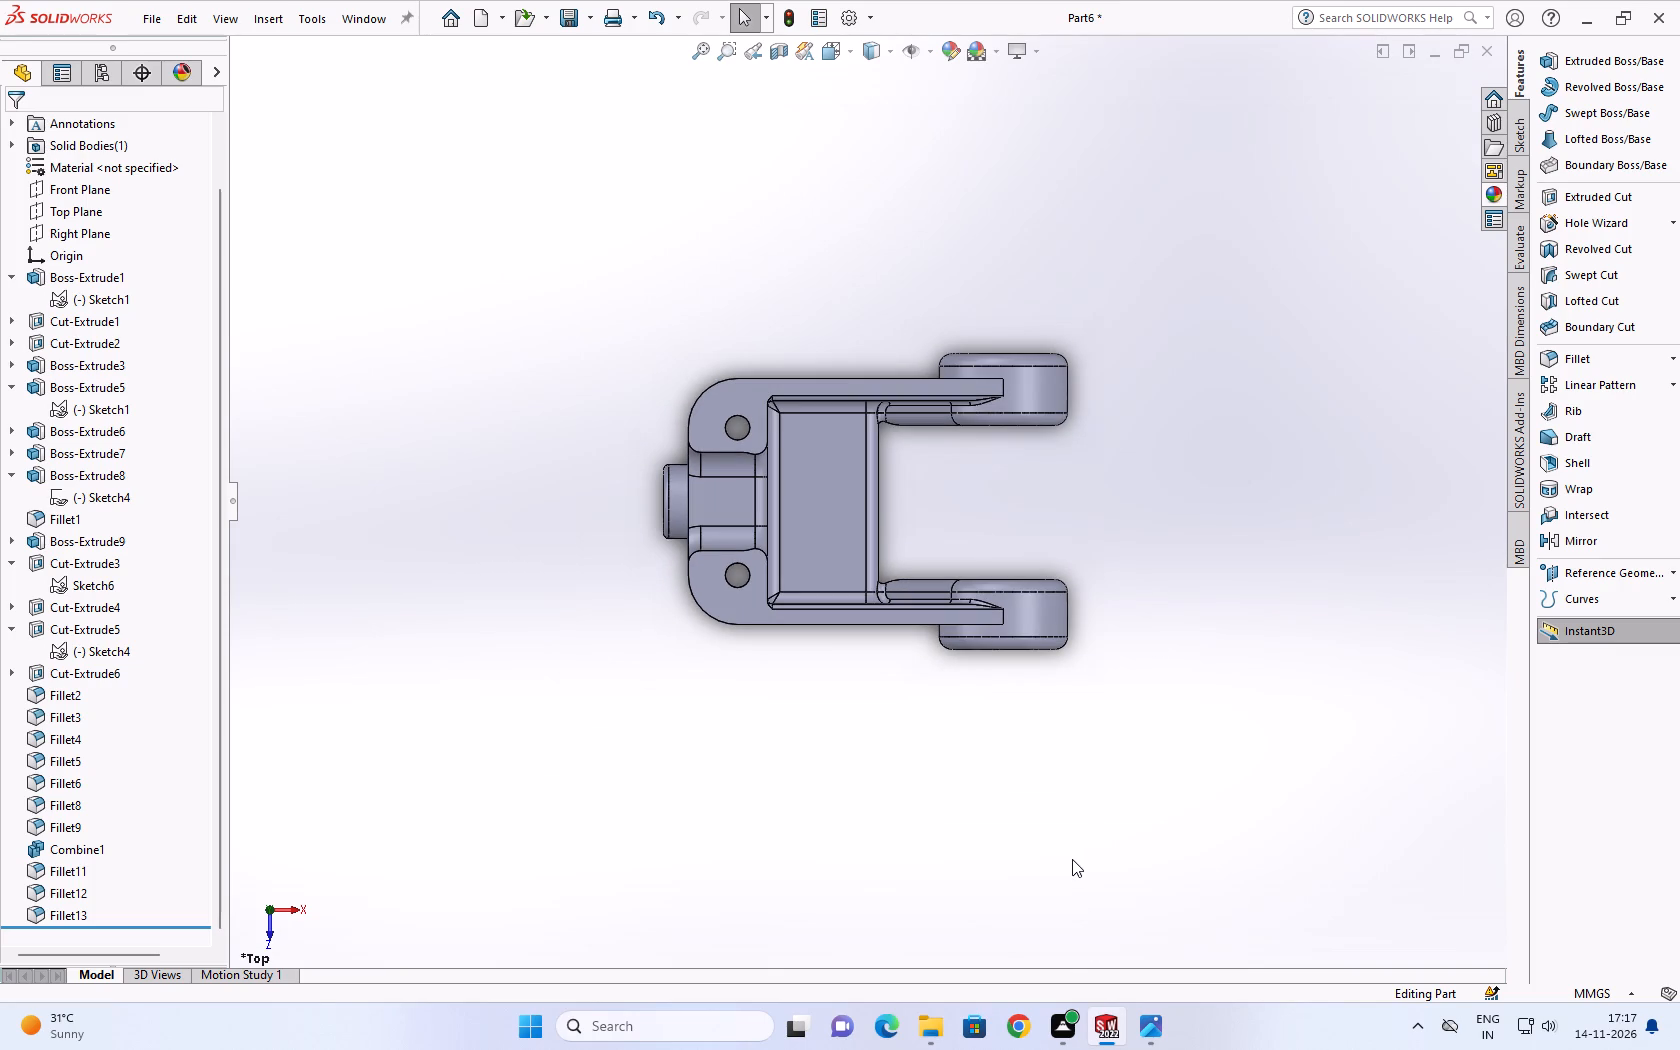
scroll(1191, 735, "down", 1)
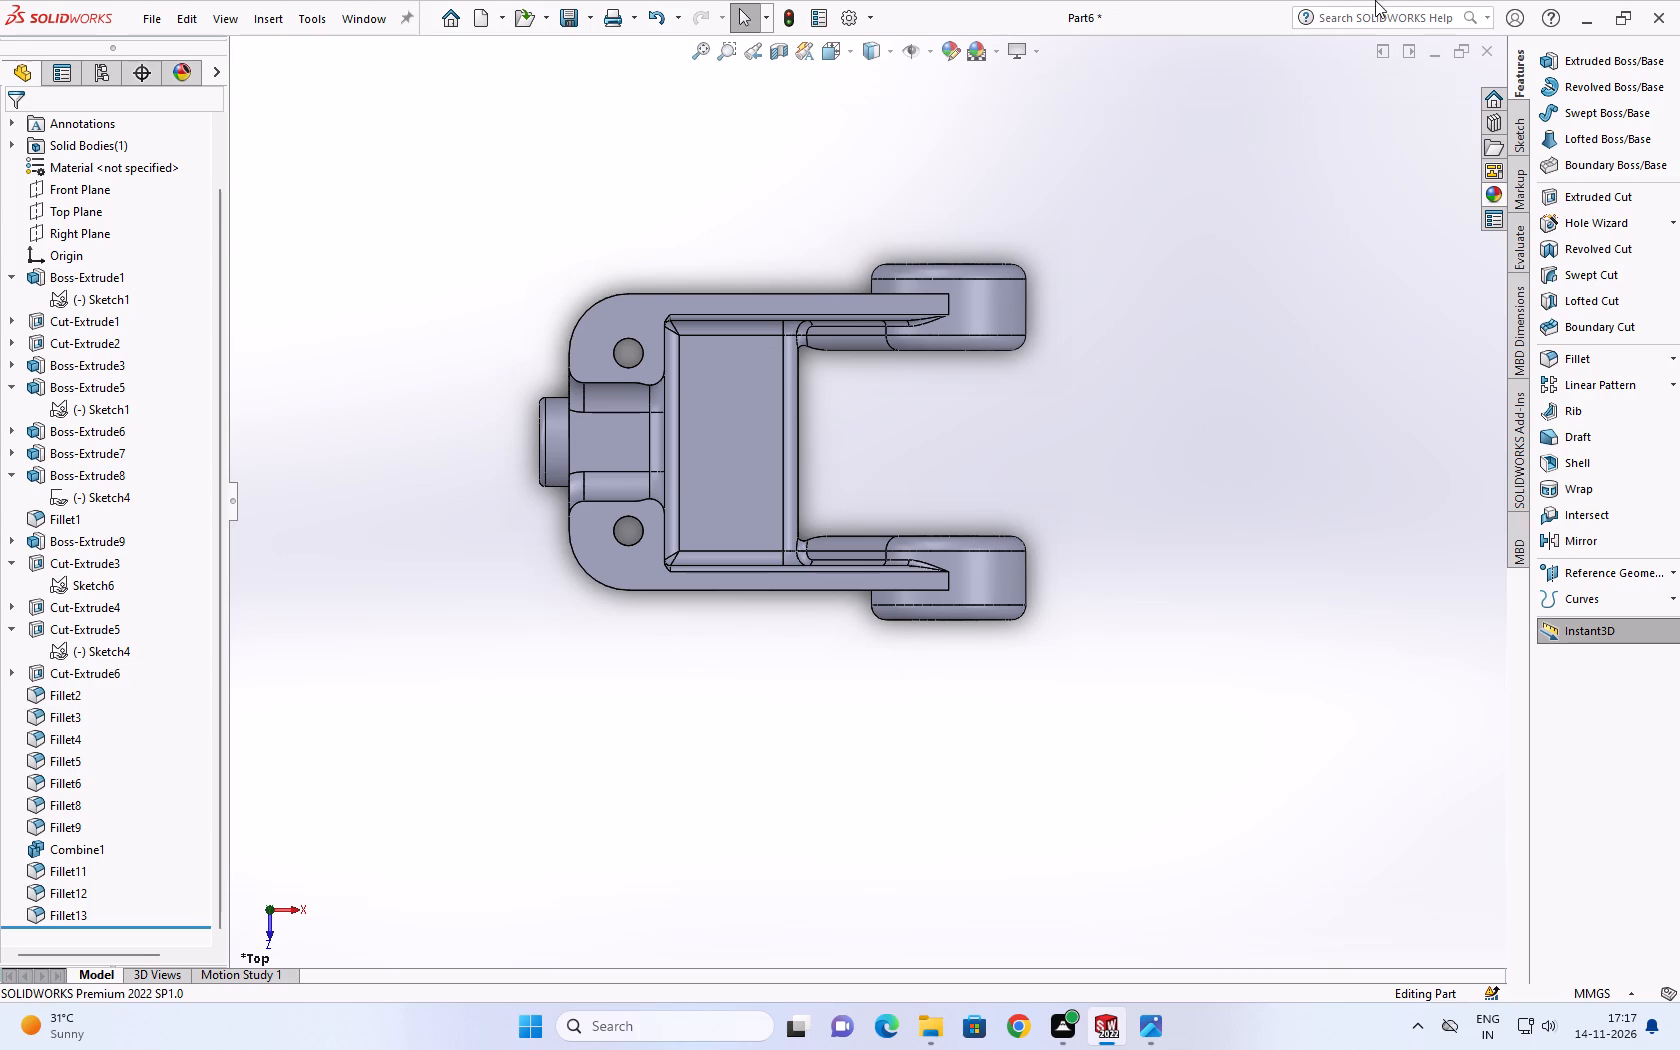
scroll(906, 435, "down", 1)
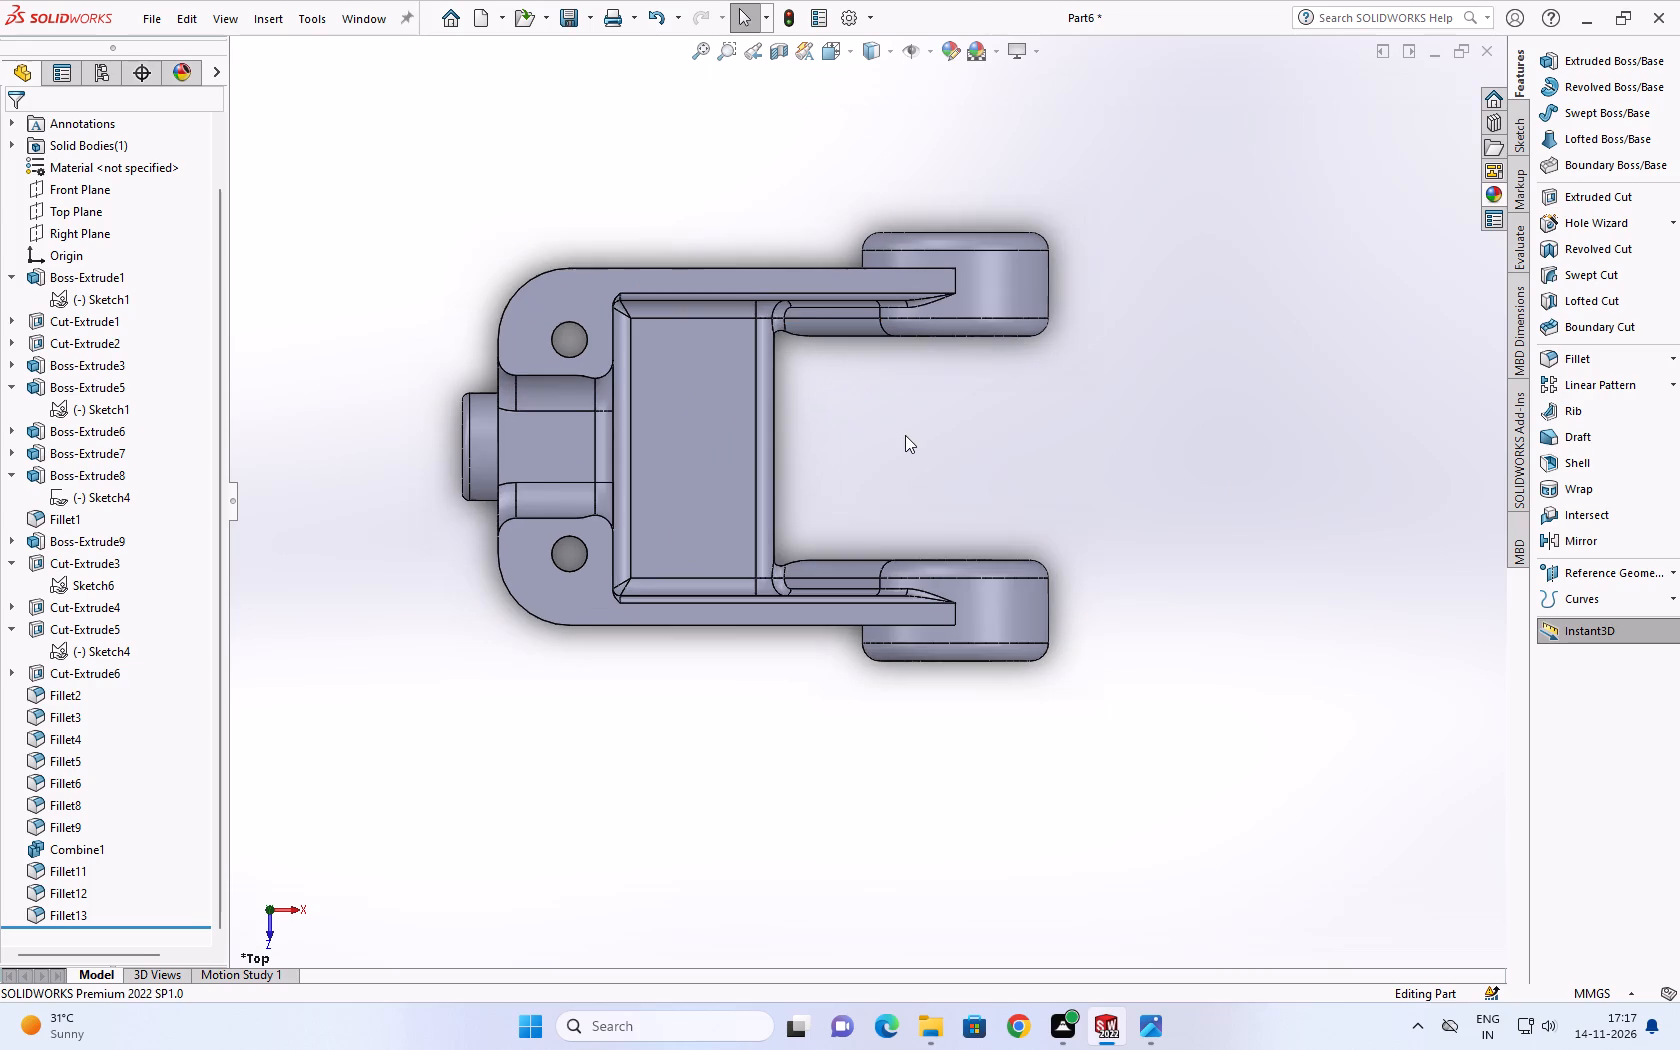
scroll(885, 435, "up", 1)
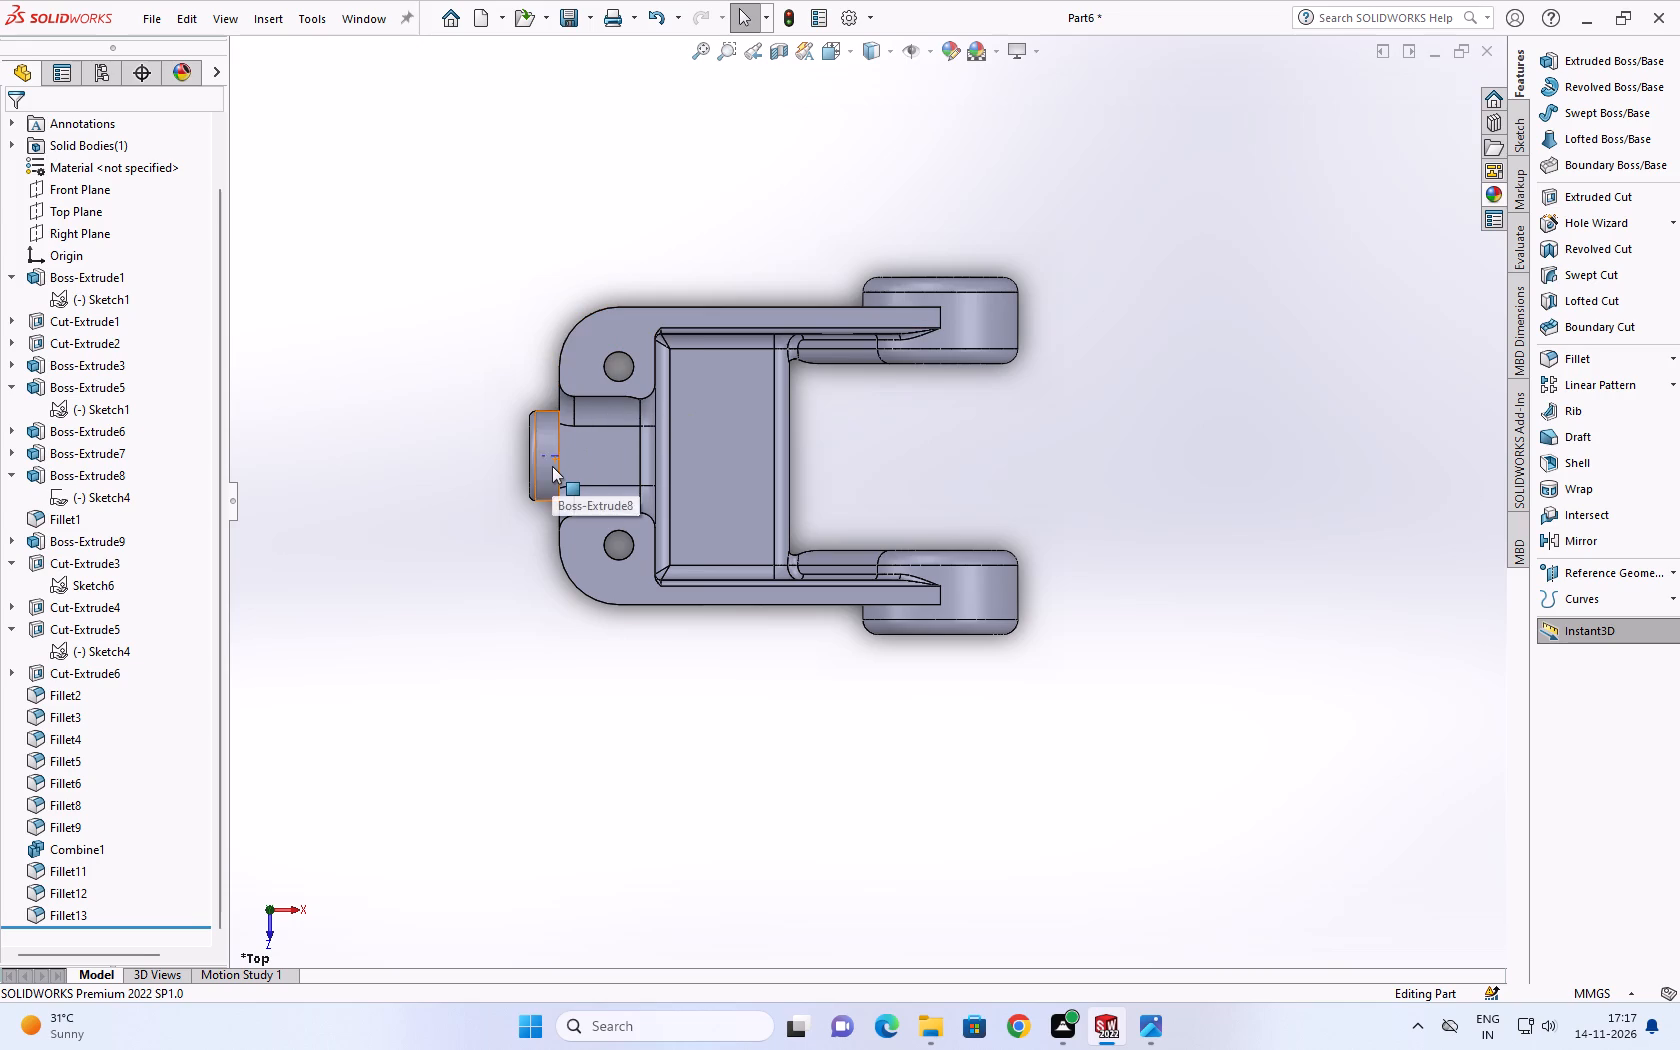
Inspect the upper faces around the two corner holes and the underside face of Boss-Extrude1.
left_click(586, 385)
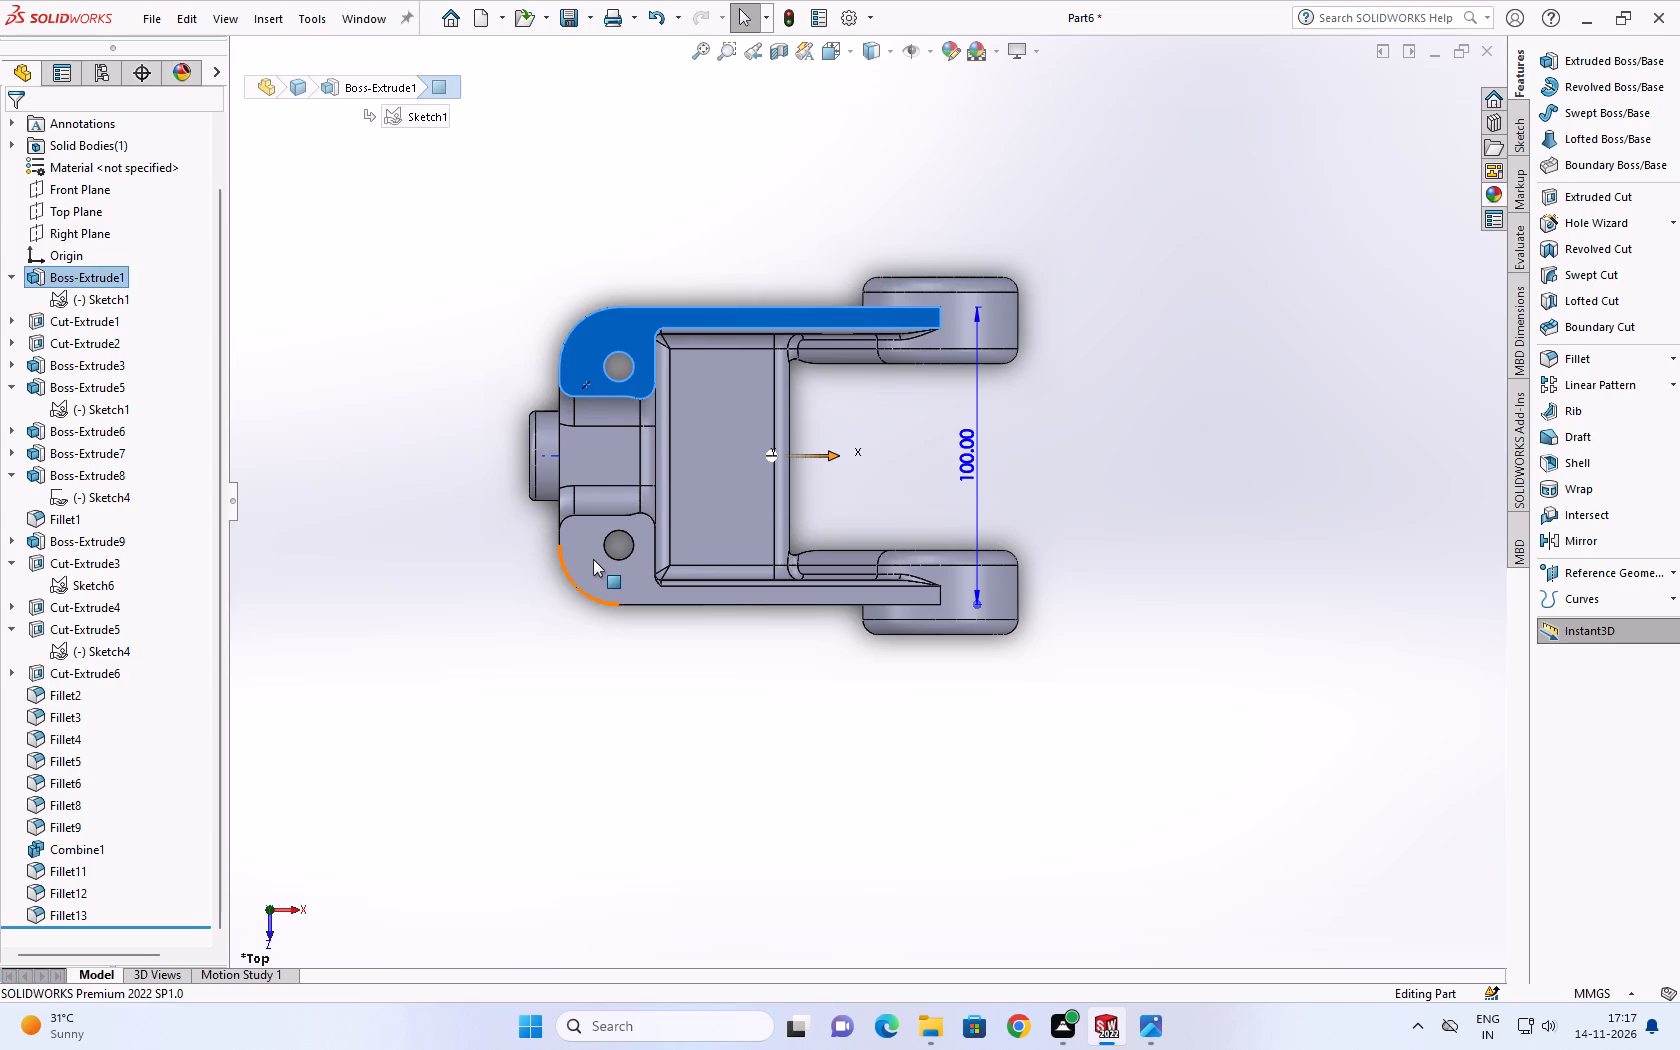
left_click(594, 557)
scroll(725, 695, "up", 1)
middle_click_drag(725, 695, 934, 211)
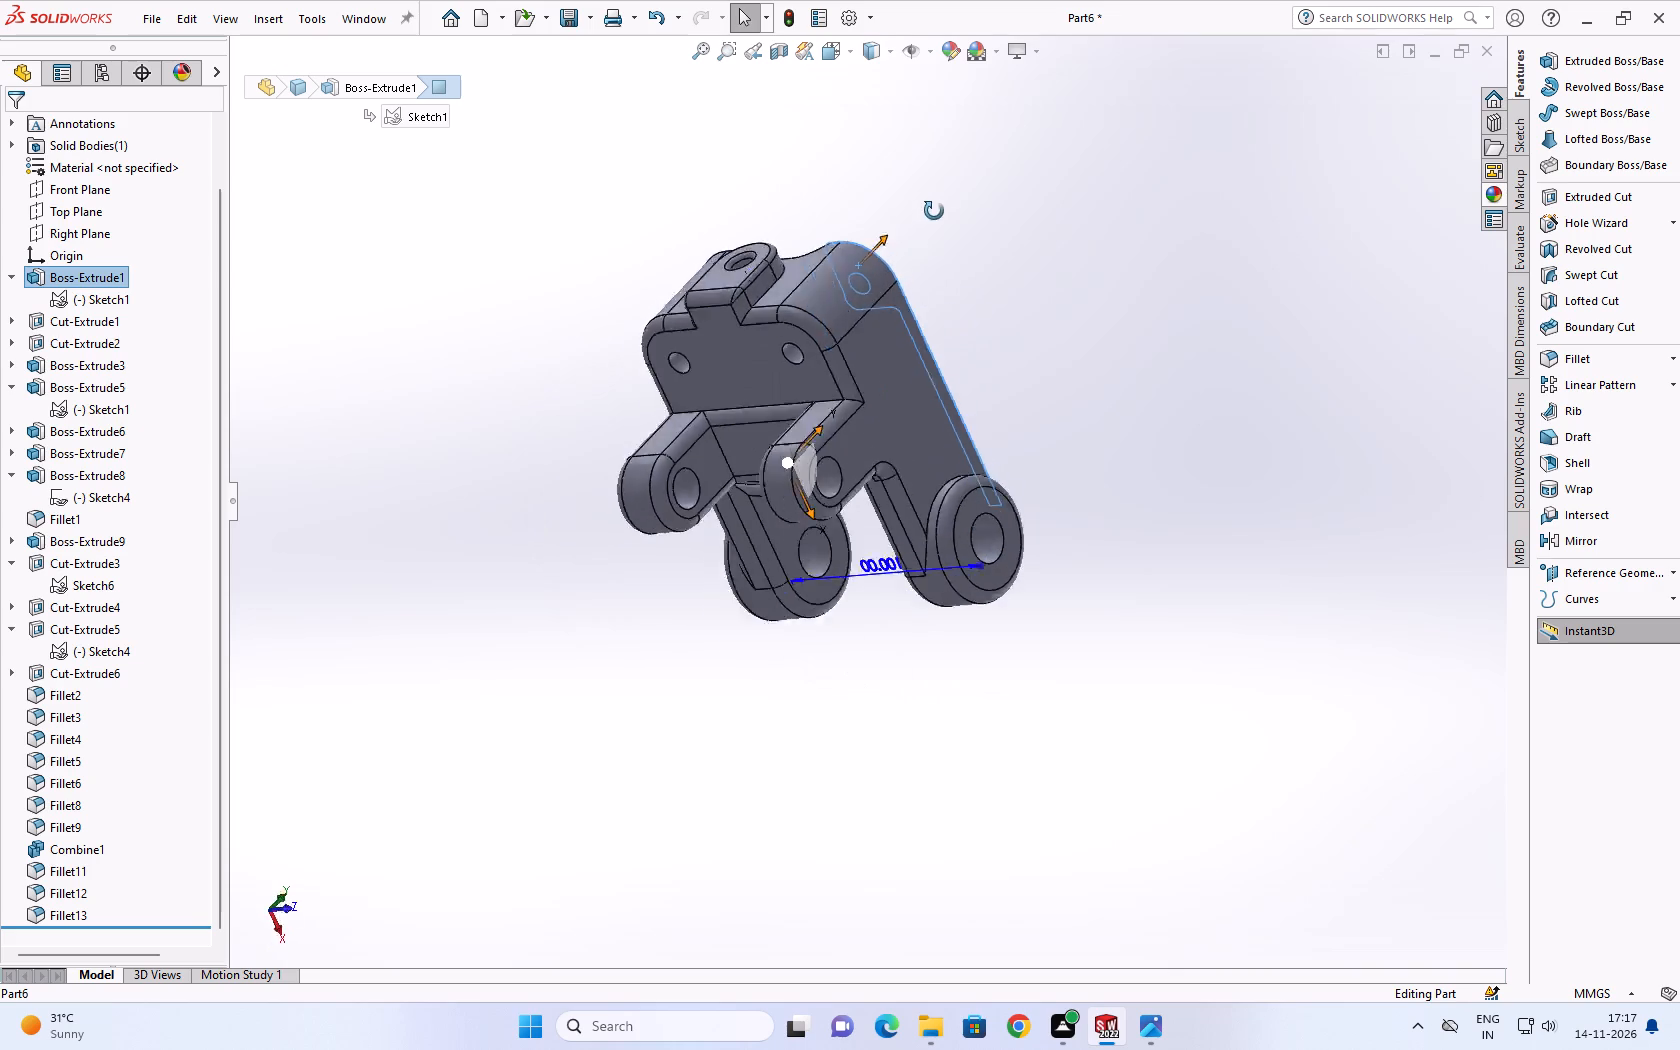
middle_click_drag(934, 211, 939, 195)
scroll(751, 333, "up", 1)
left_click(741, 345)
scroll(817, 364, "down", 1)
middle_click_drag(799, 368, 780, 589)
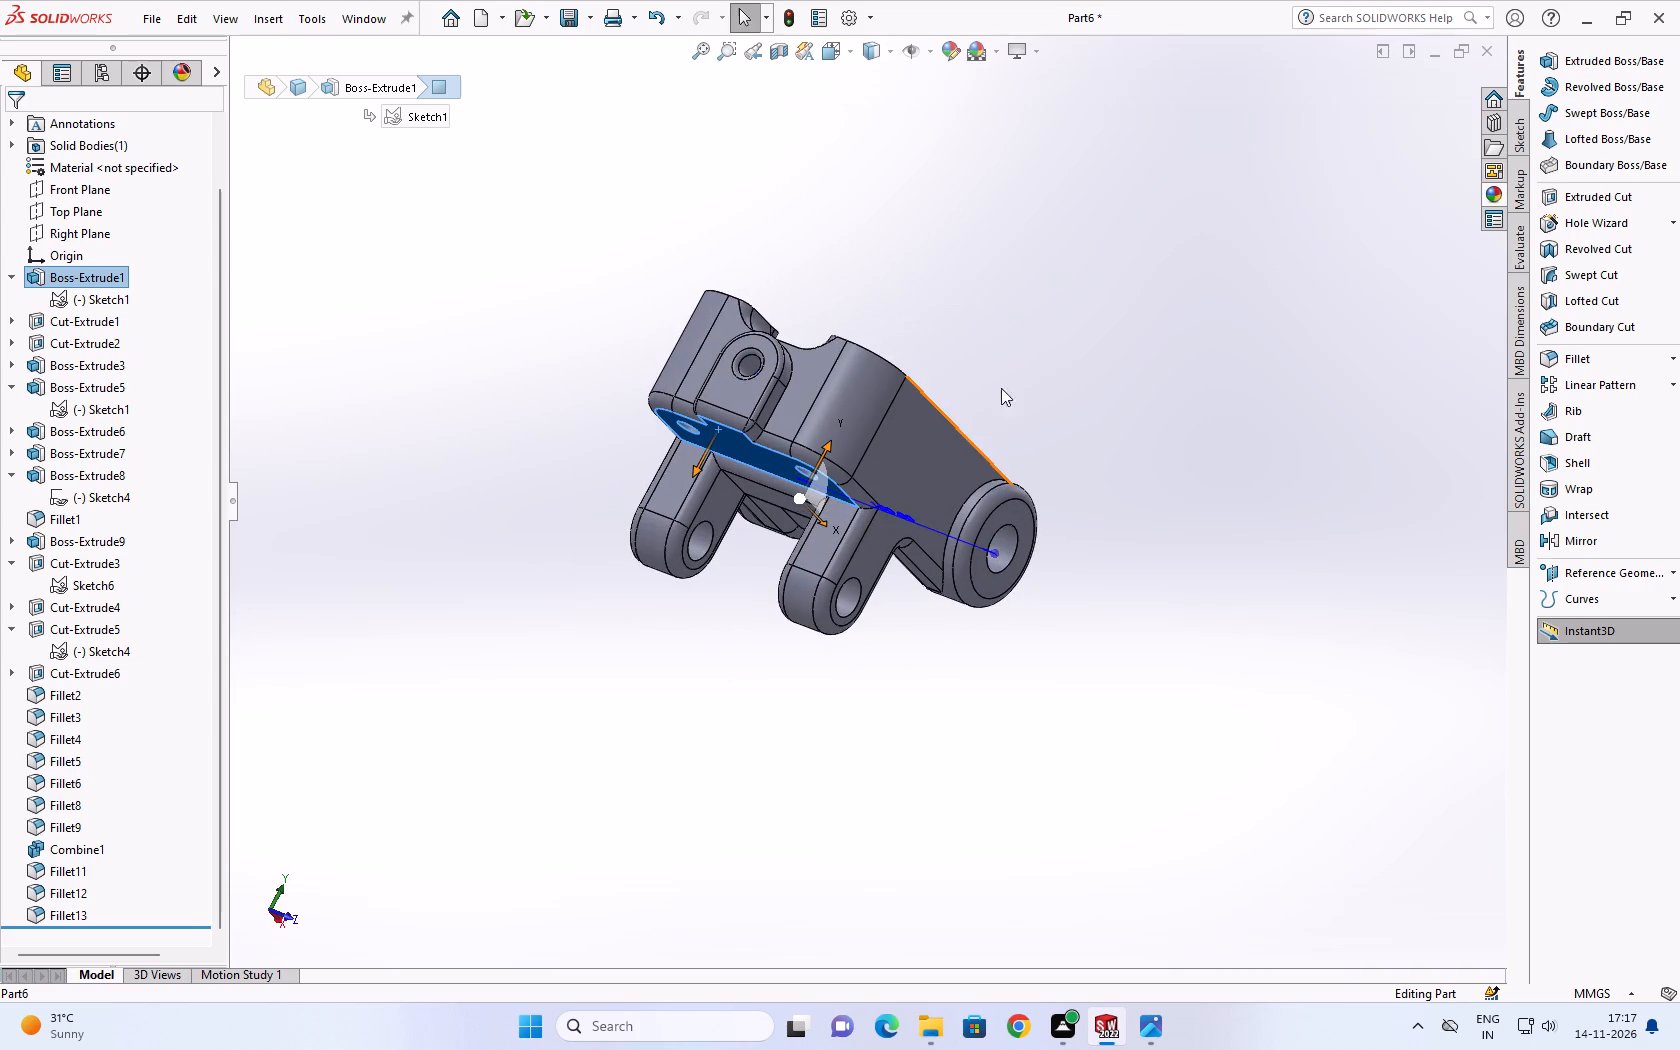
left_click(1057, 350)
Start a 1 mm Fillet and select the inner and outer hole edges of the bosses on both arms.
scroll(1060, 348, "down", 3)
middle_click_drag(976, 460, 937, 622)
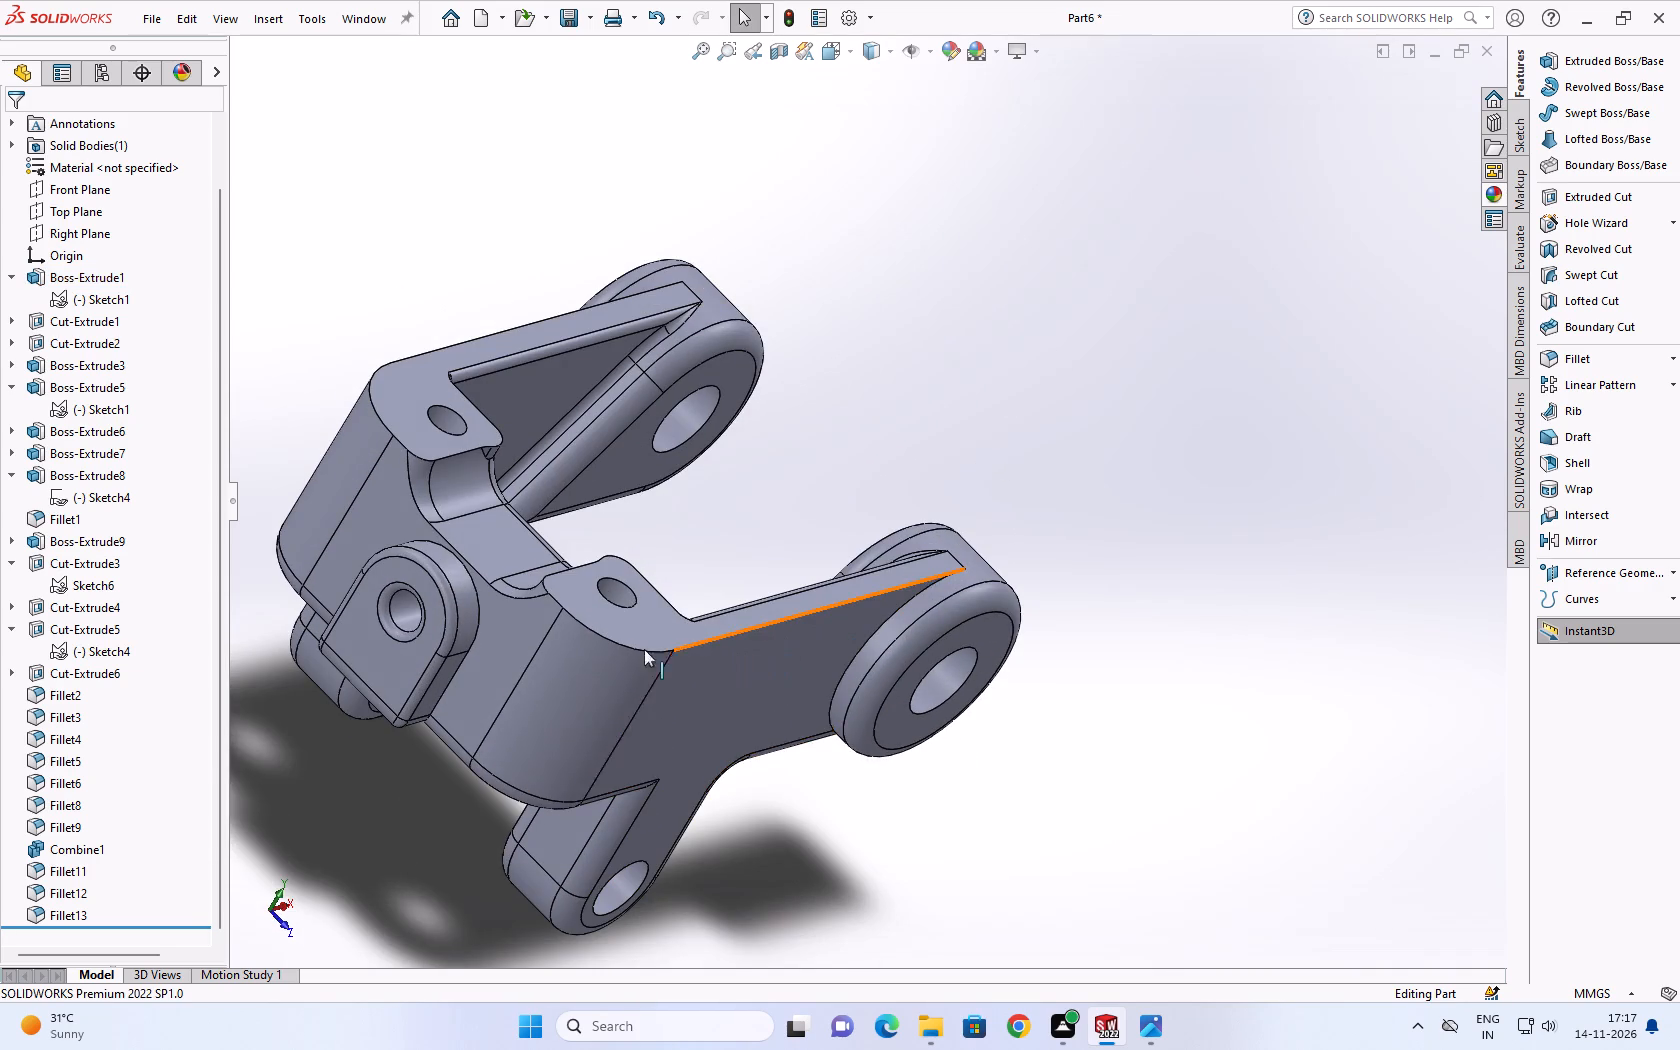
scroll(539, 716, "down", 1)
left_click(1561, 353)
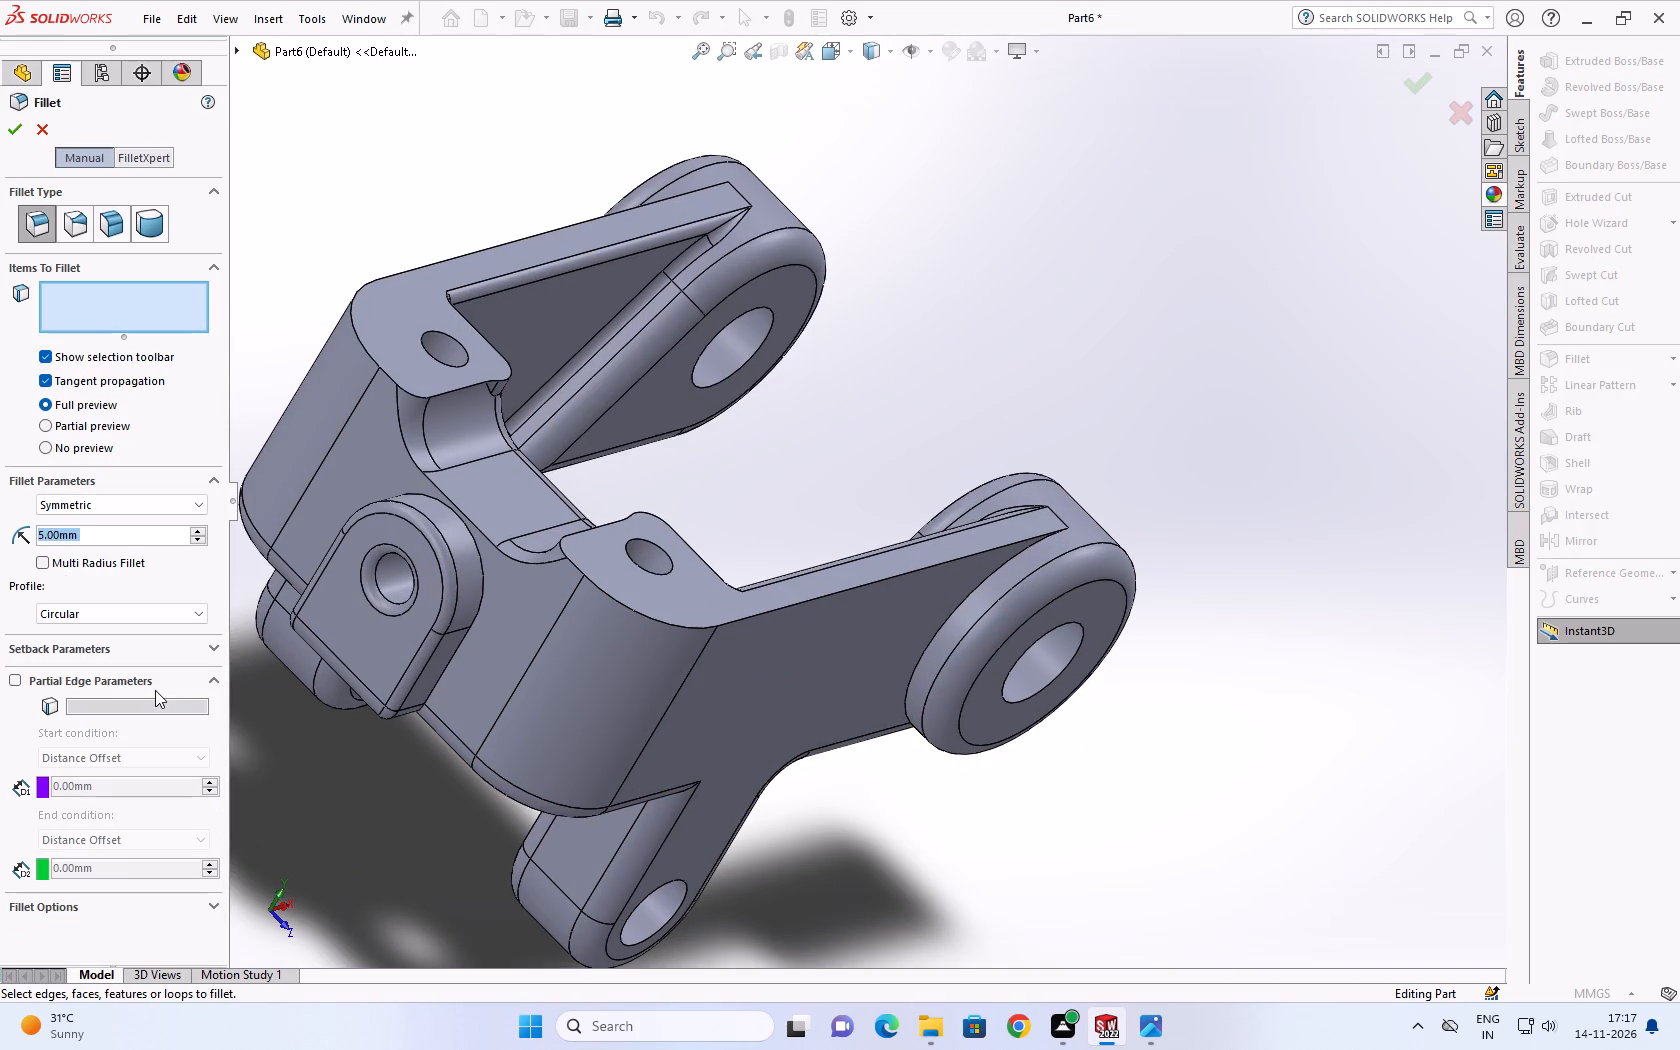
key("1")
key("Return")
scroll(1097, 743, "down", 3)
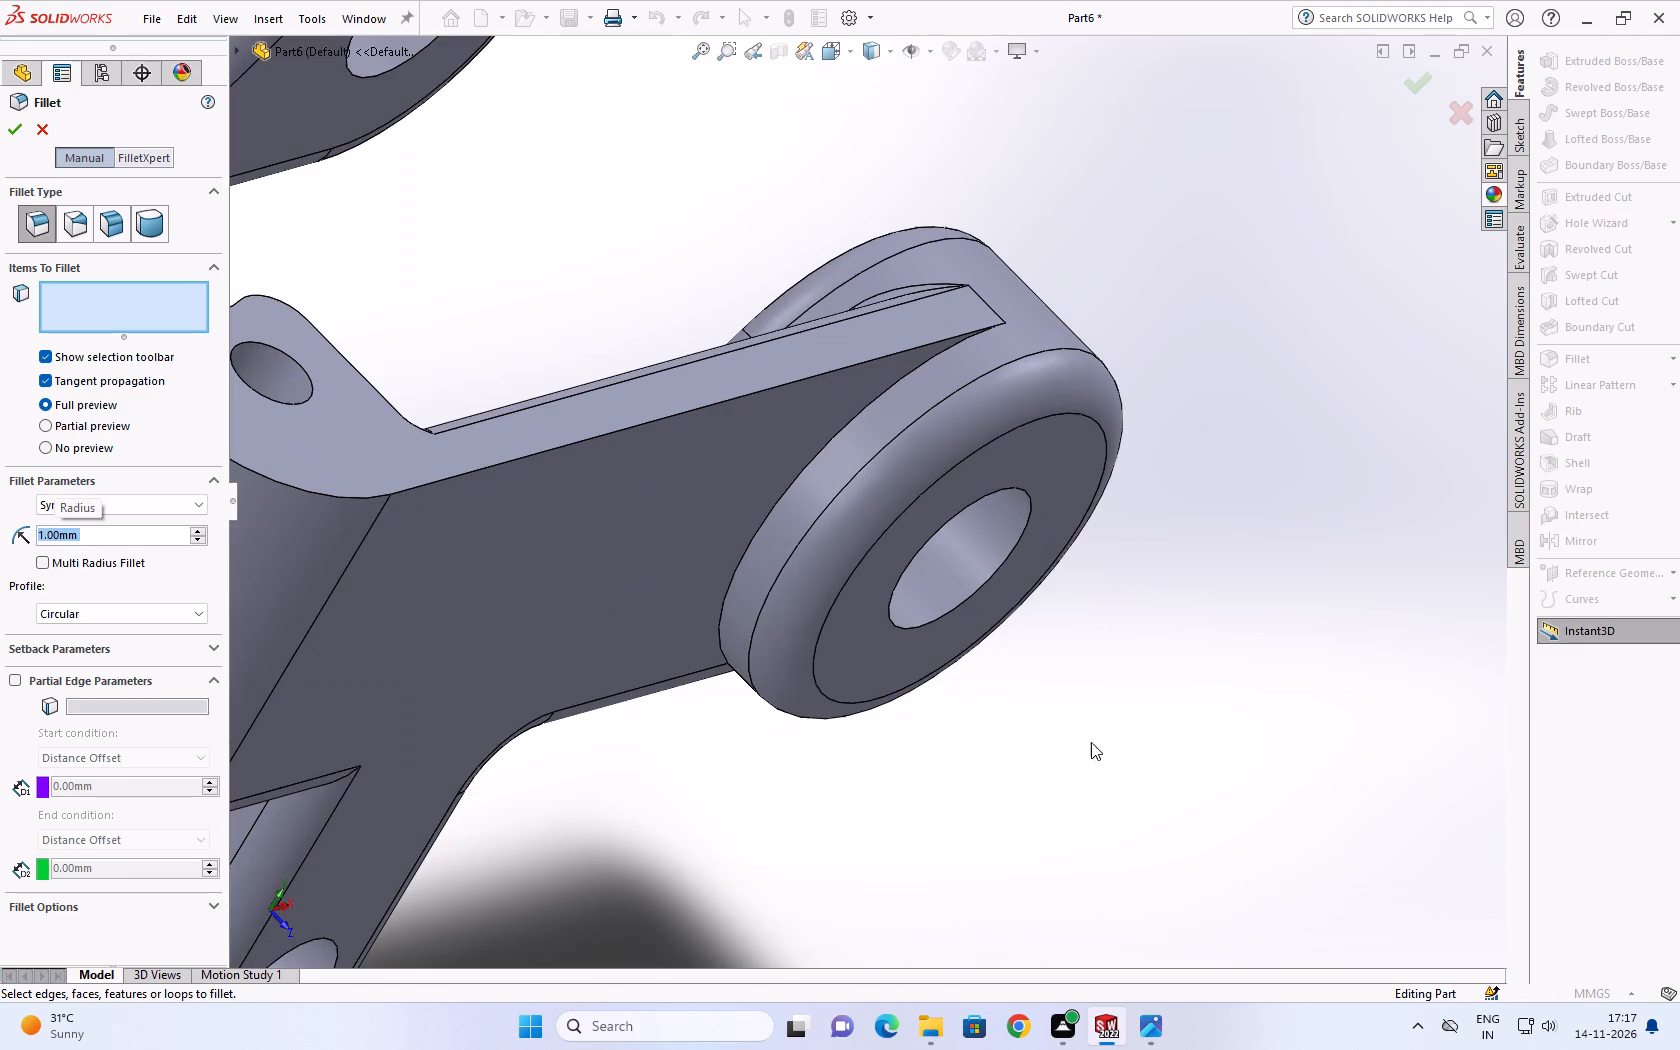
left_click(922, 625)
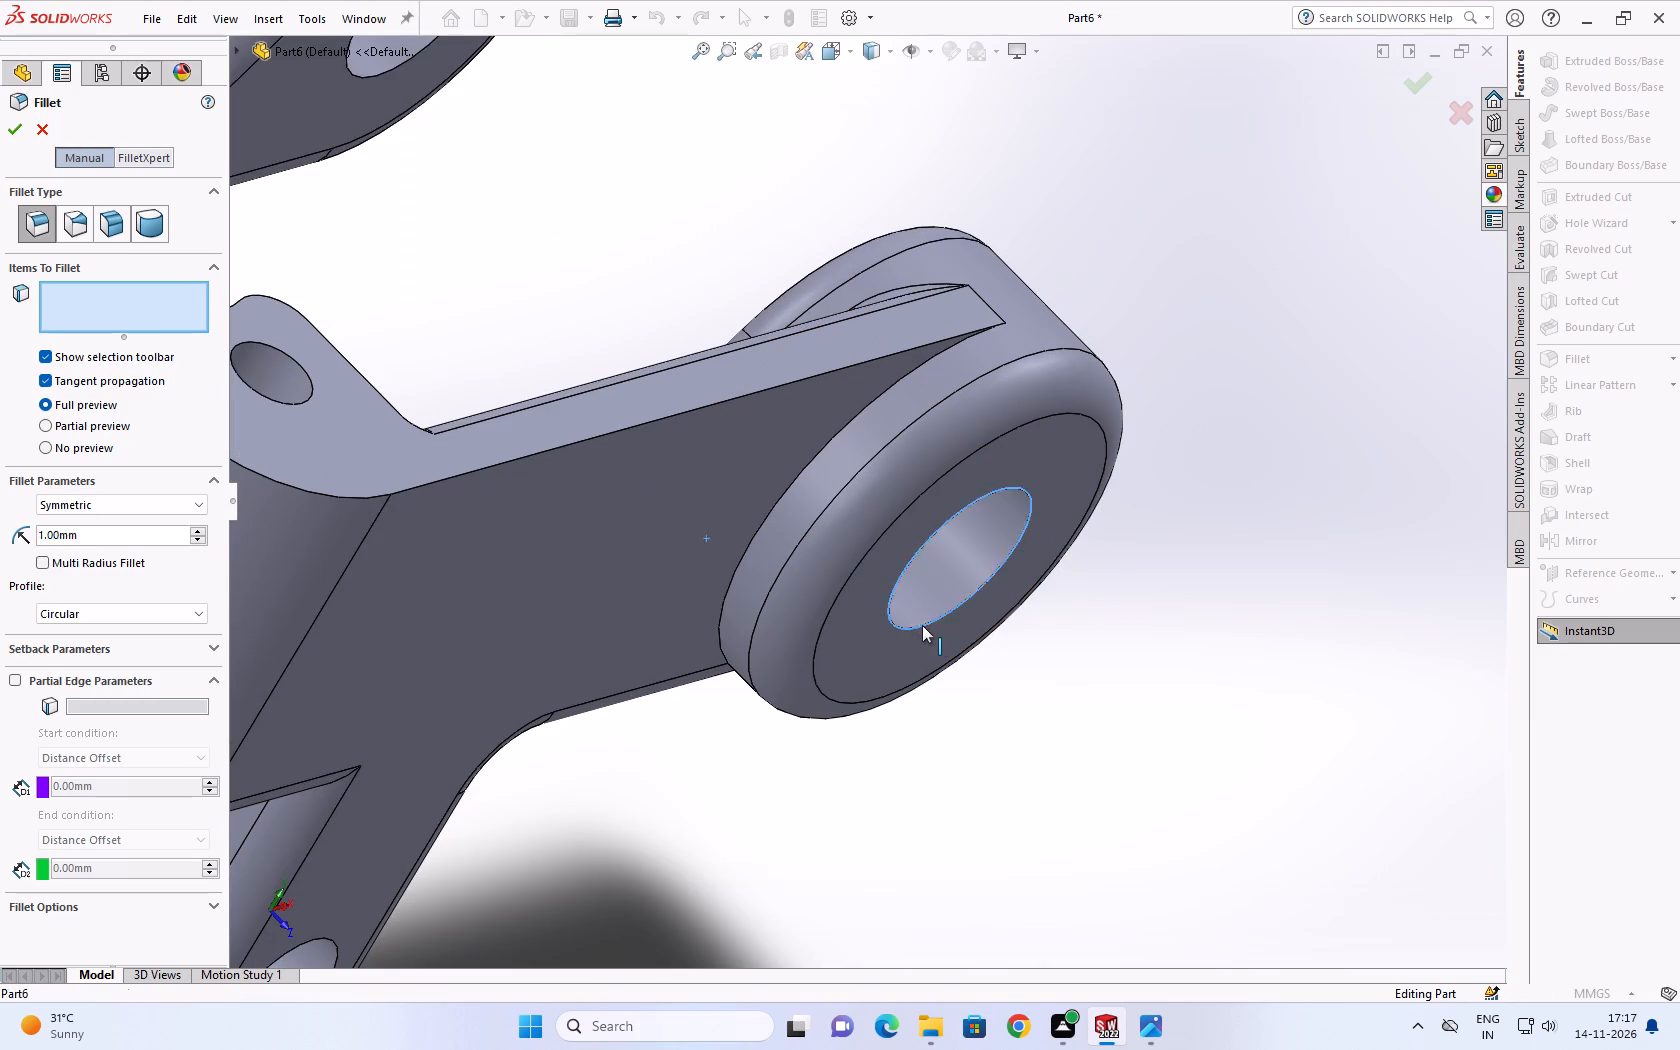
middle_click_drag(922, 615, 969, 991)
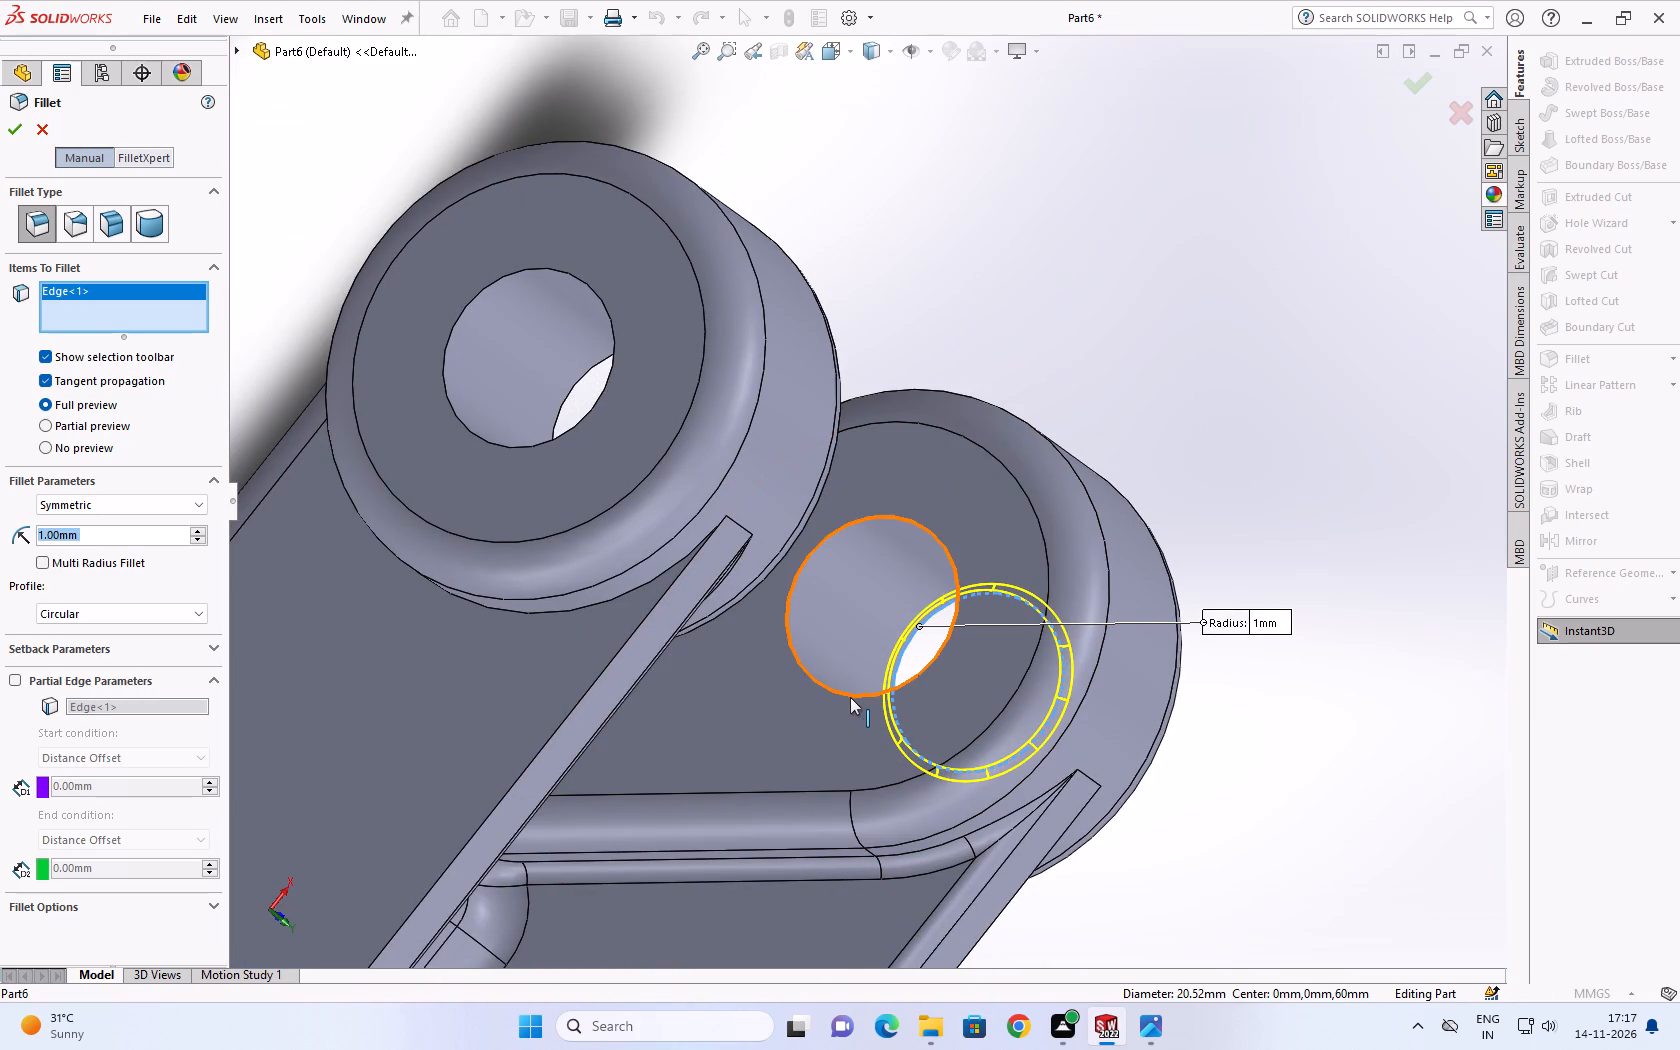
left_click(850, 694)
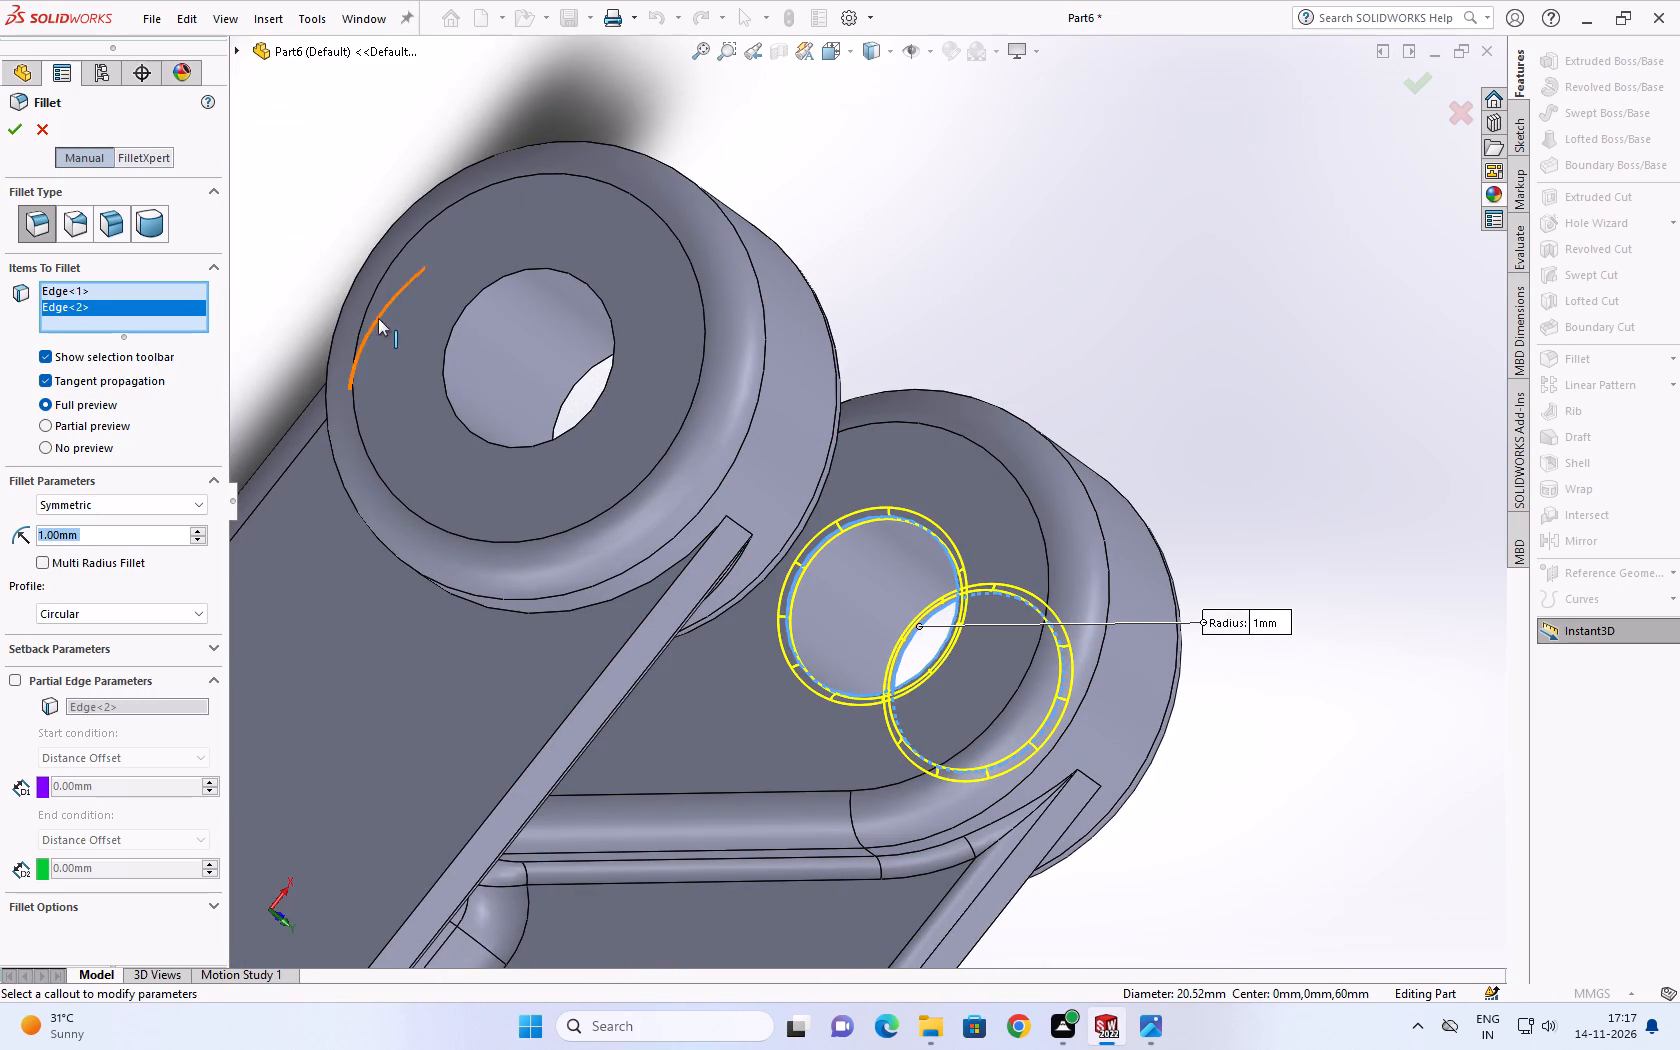
left_click(452, 407)
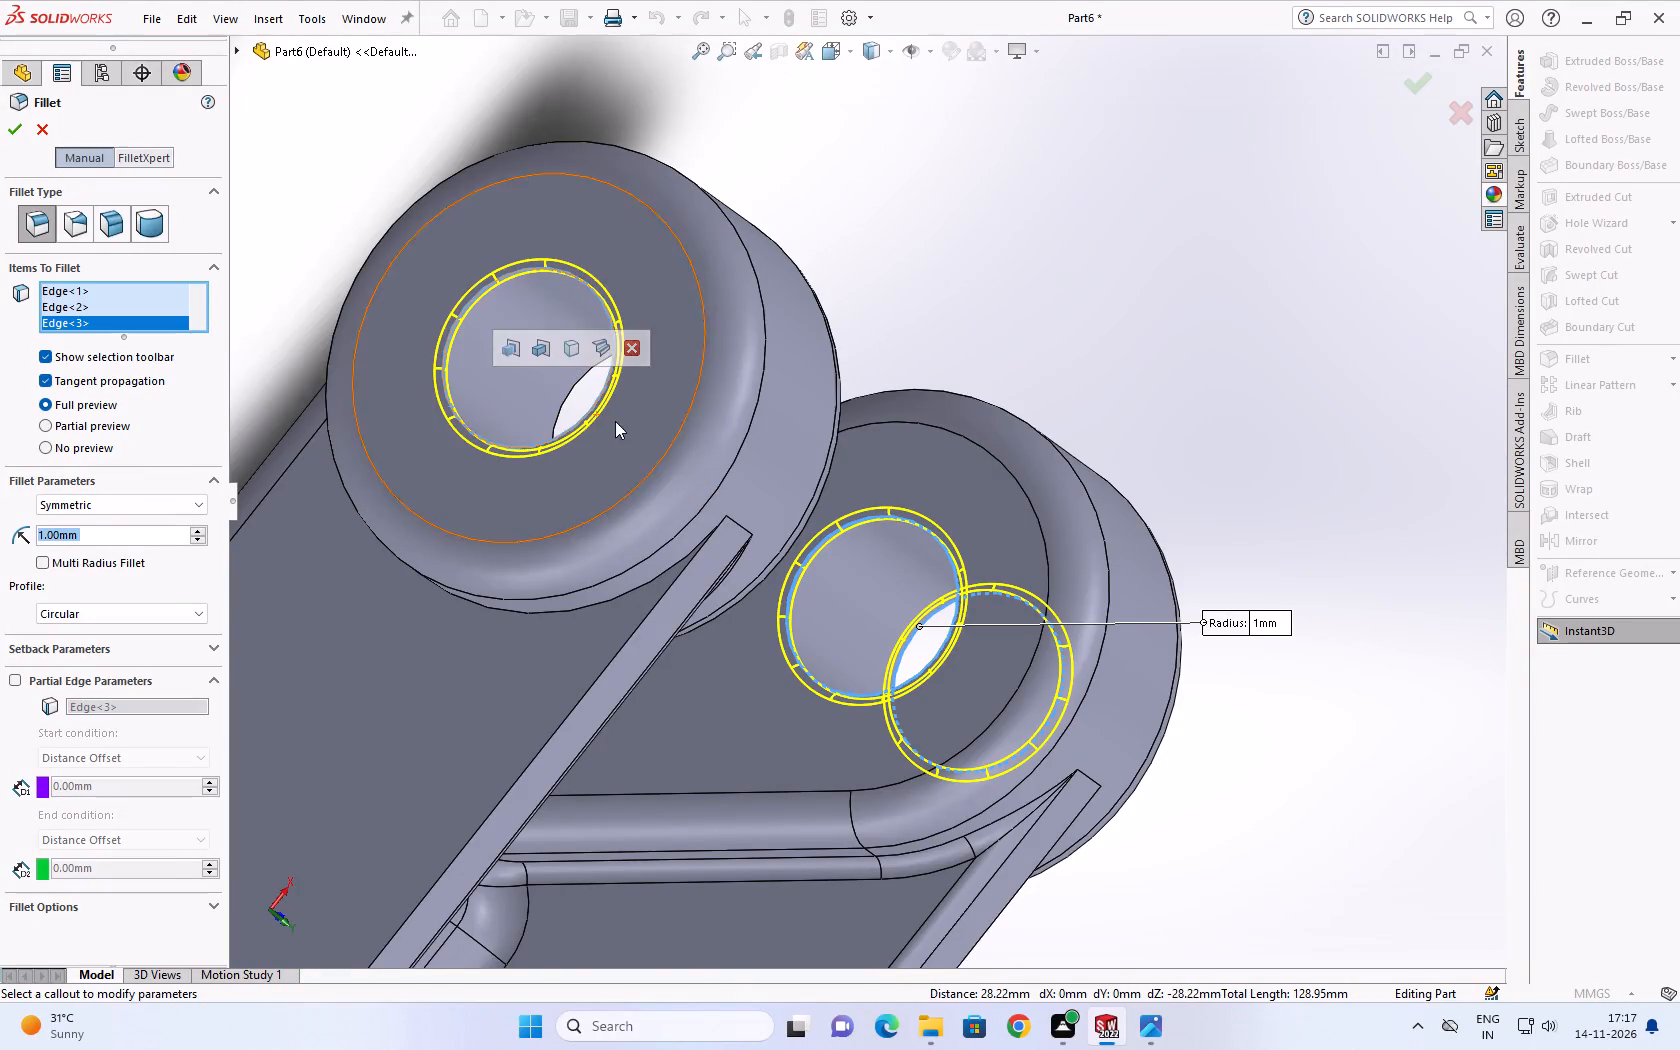
middle_click_drag(614, 421, 366, 138)
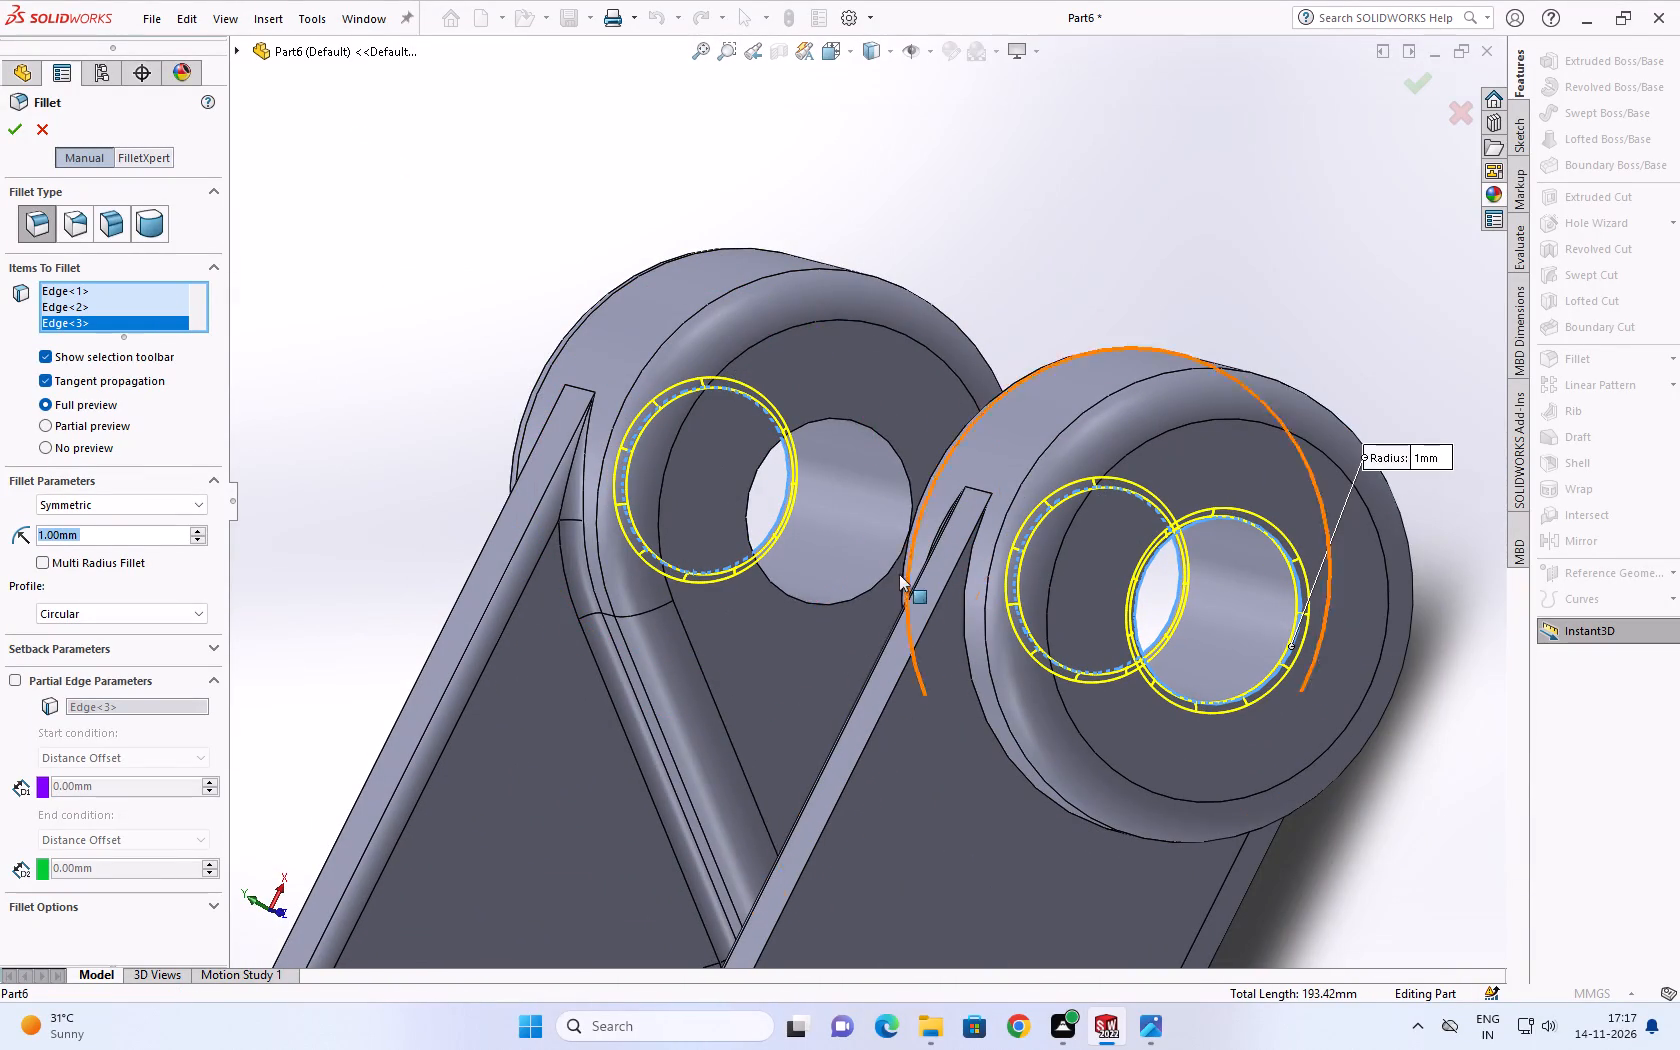
left_click(879, 584)
Add both edges of the through hole in one lower lug to the 1 mm fillet selection.
scroll(854, 593, "up", 3)
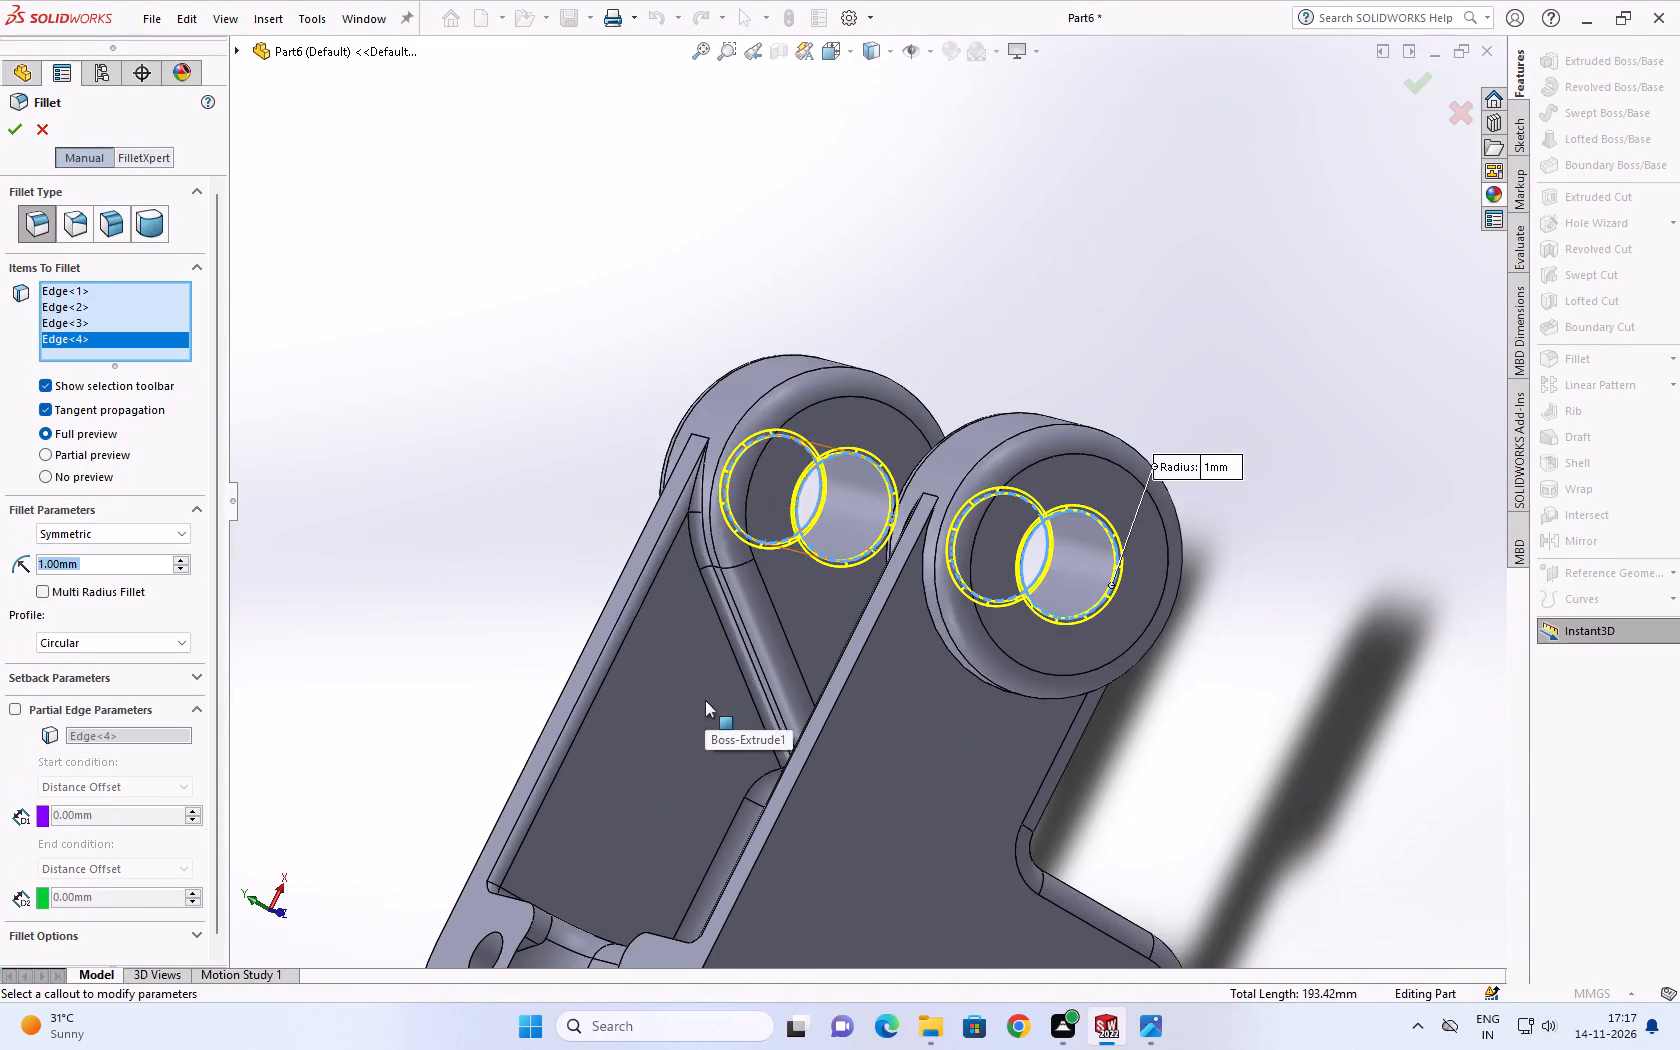
scroll(705, 700, "up", 4)
scroll(912, 732, "down", 7)
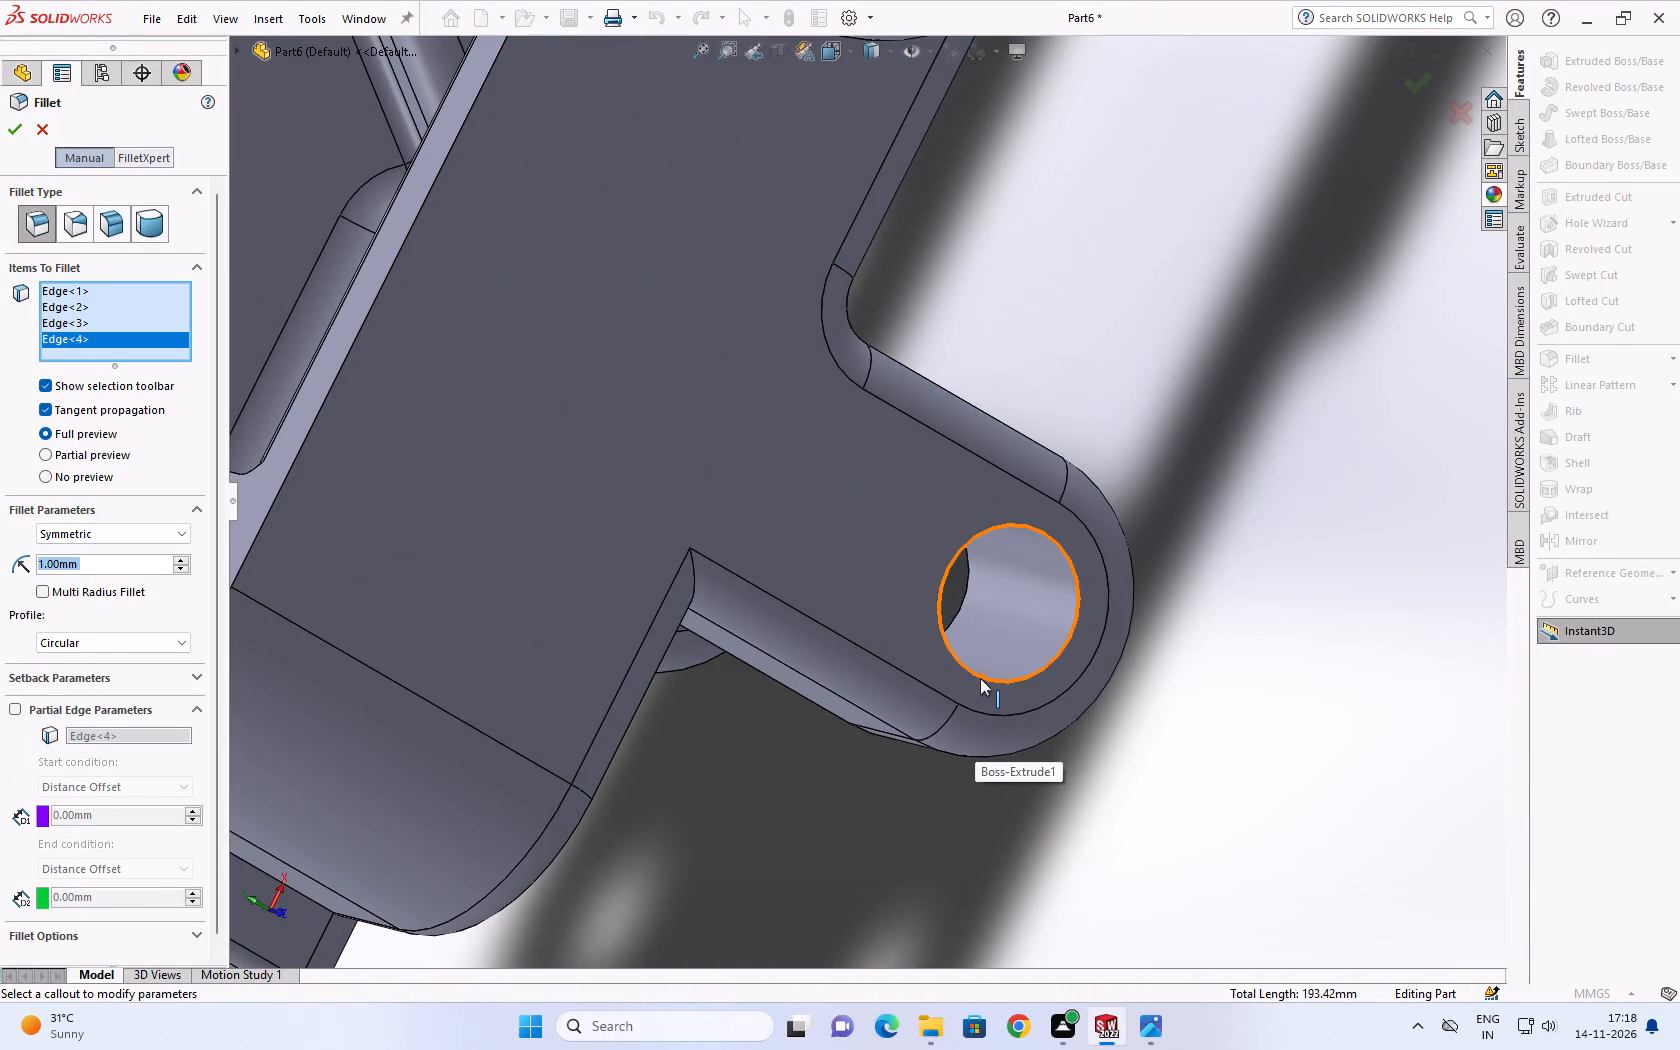
left_click(980, 678)
middle_click_drag(997, 663, 727, 1049)
scroll(991, 664, "down", 1)
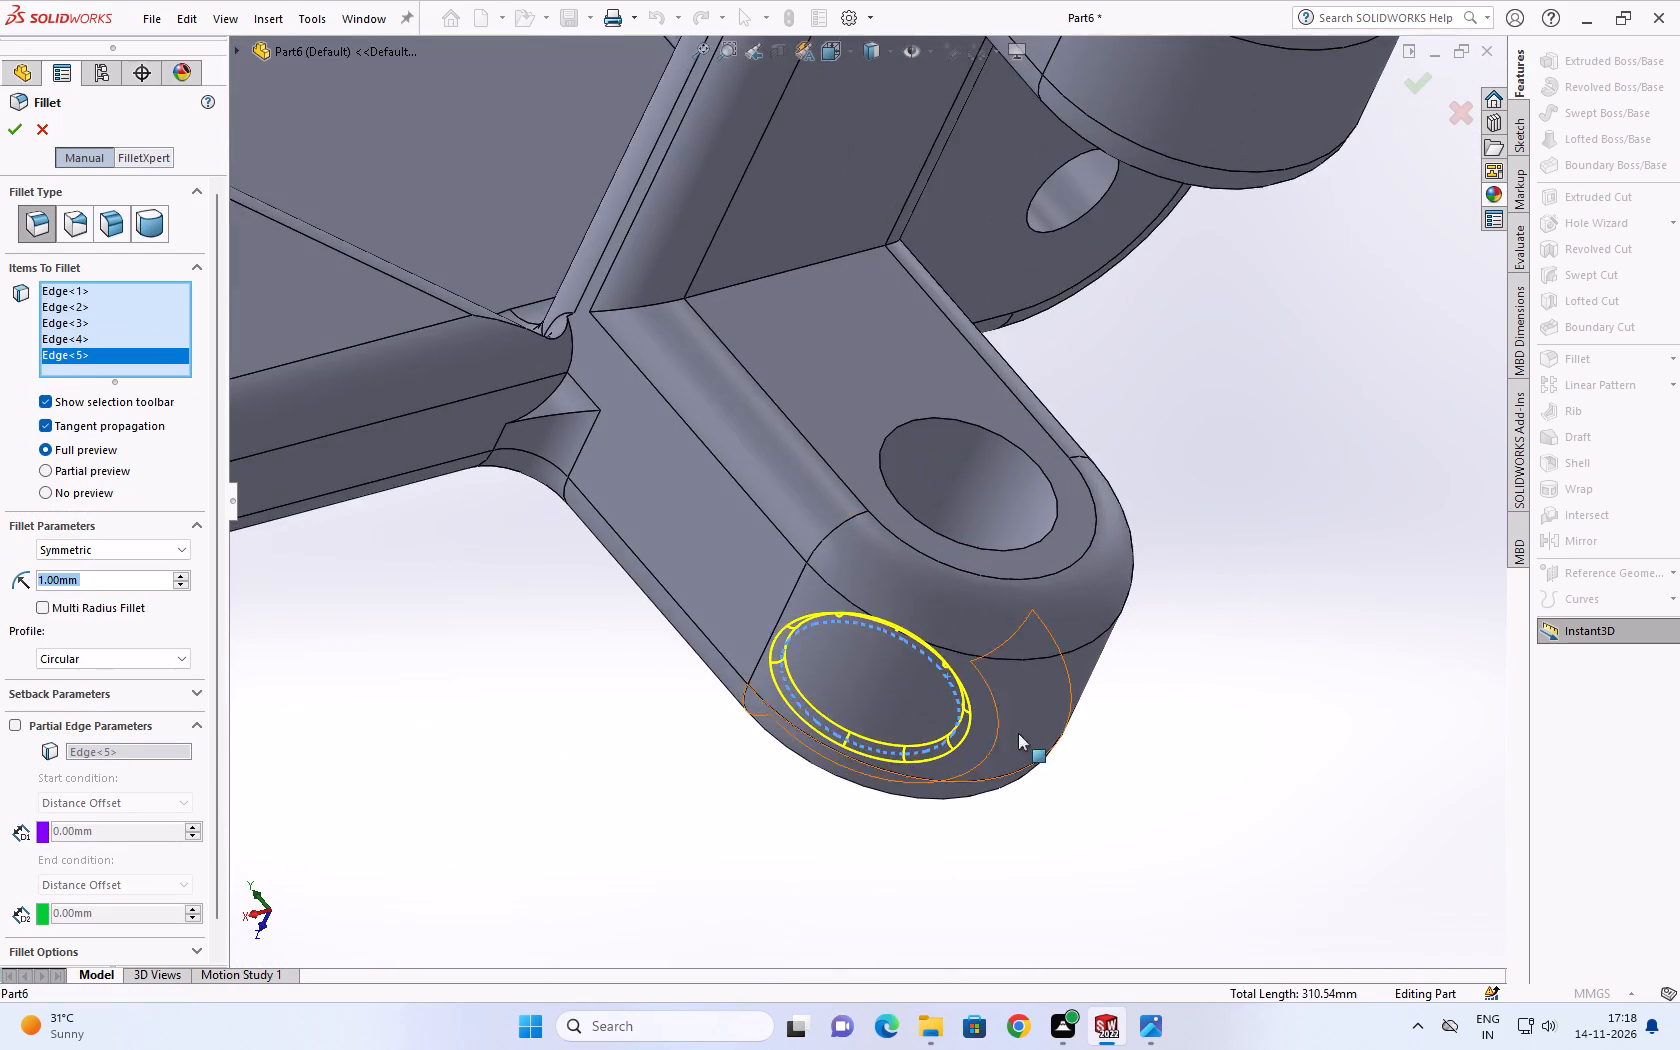
scroll(1038, 677, "down", 3)
scroll(873, 445, "down", 2)
left_click(895, 424)
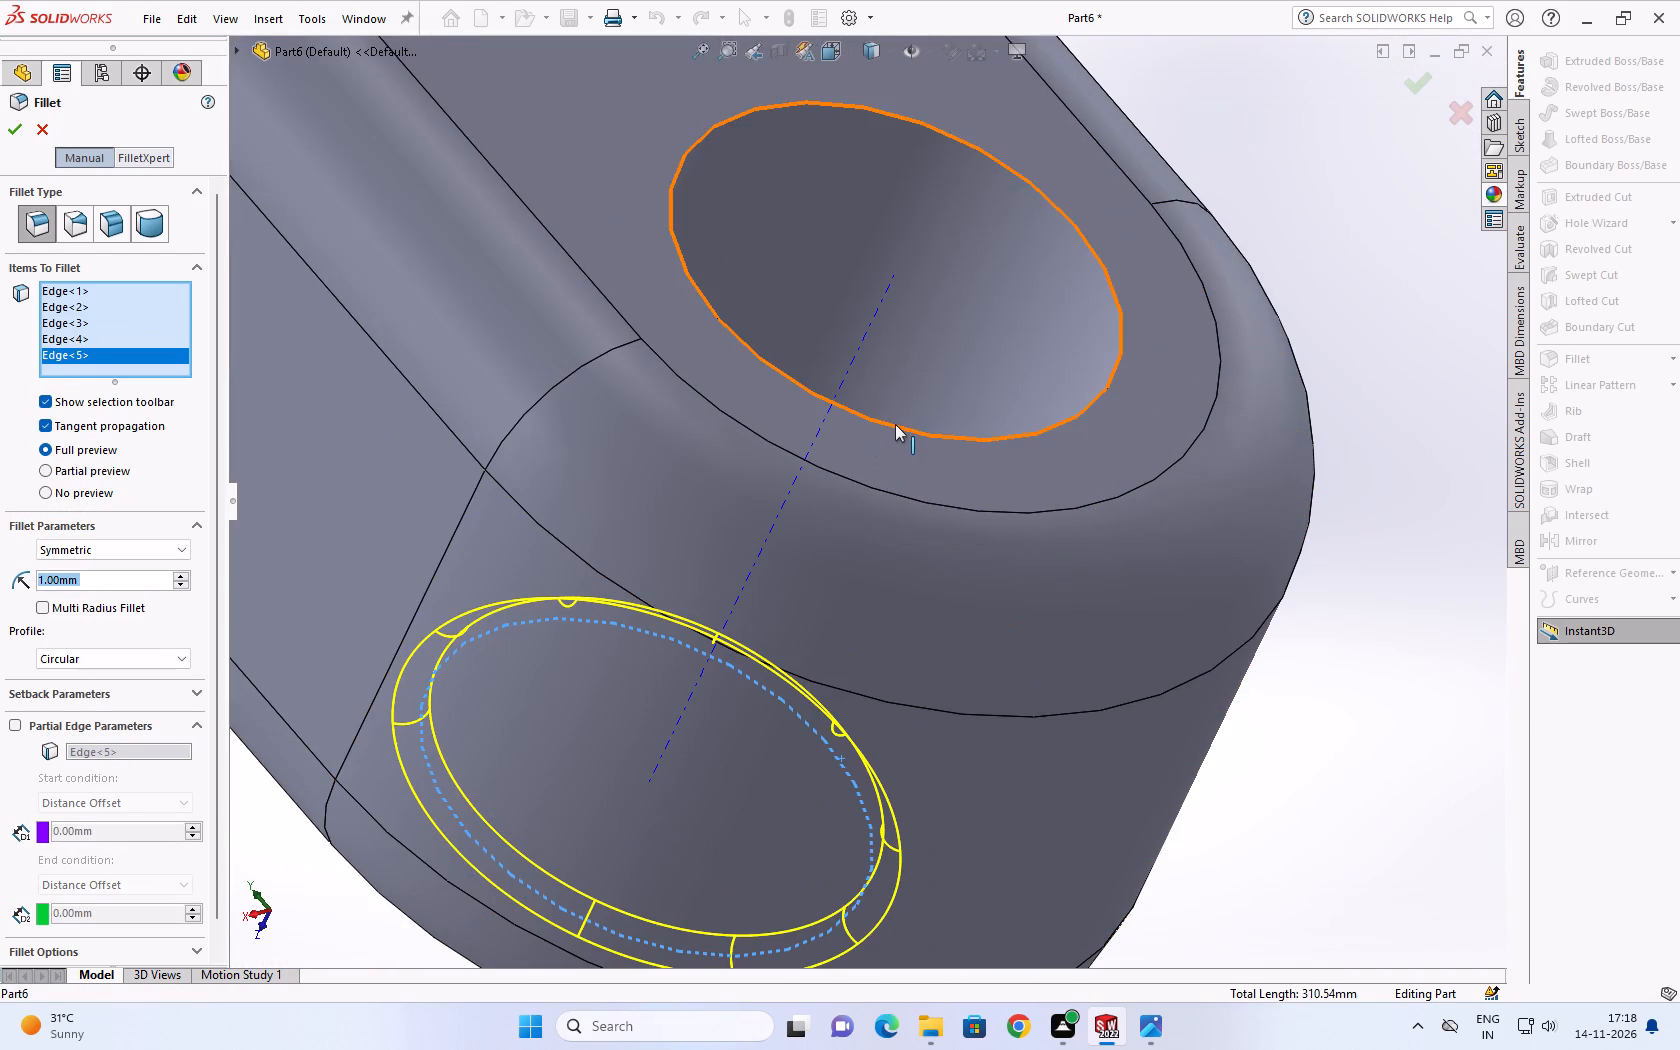
Add one underside corner hole edge and both hole edges of the other lower lug to the fillet selection.
scroll(924, 398, "up", 5)
scroll(970, 267, "up", 4)
scroll(951, 258, "down", 3)
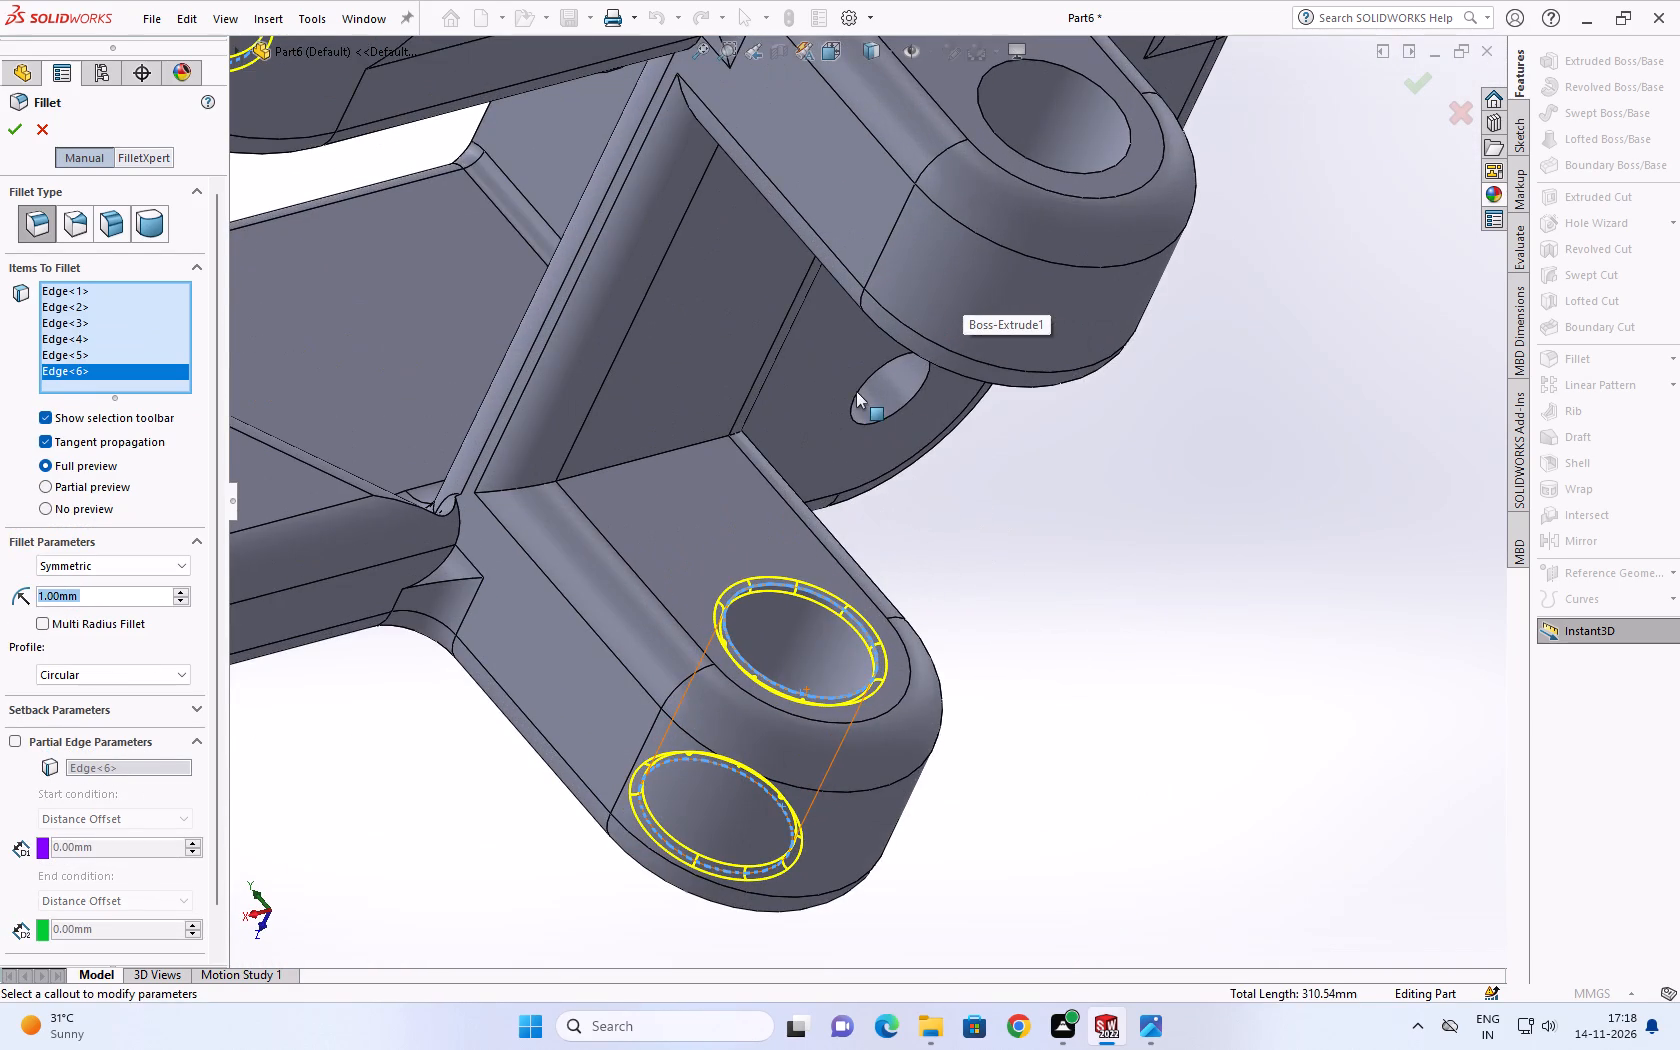
left_click(864, 382)
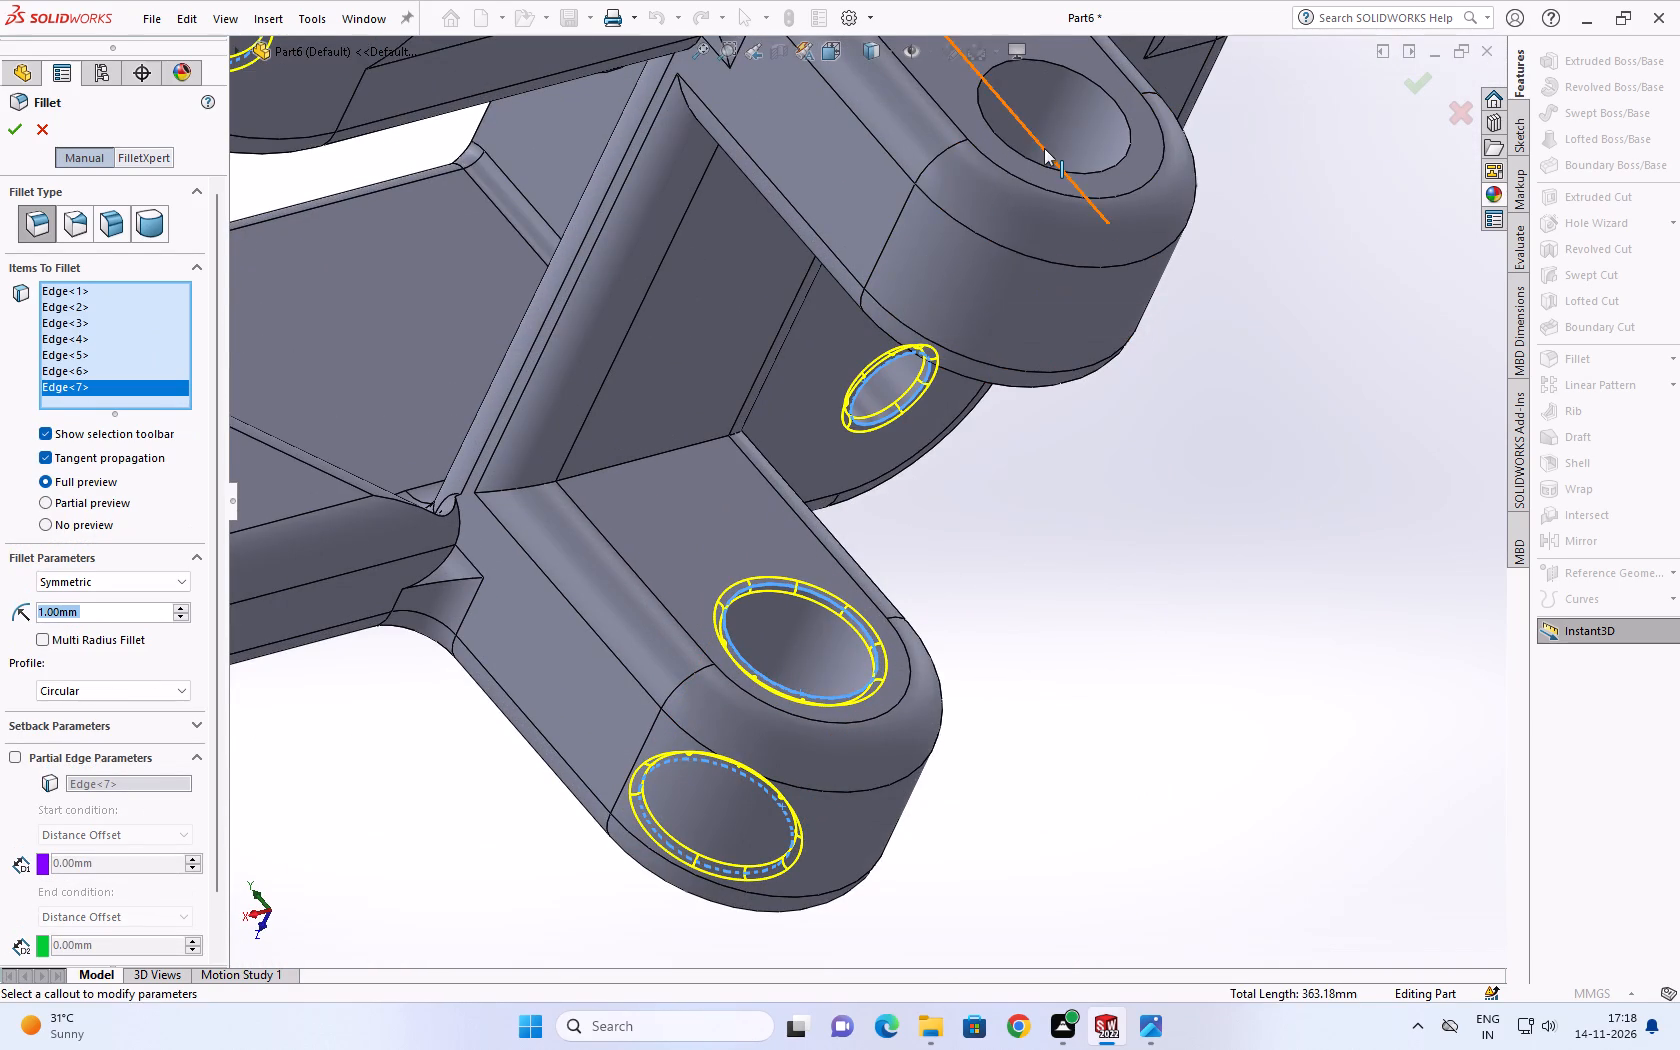
left_click(1042, 163)
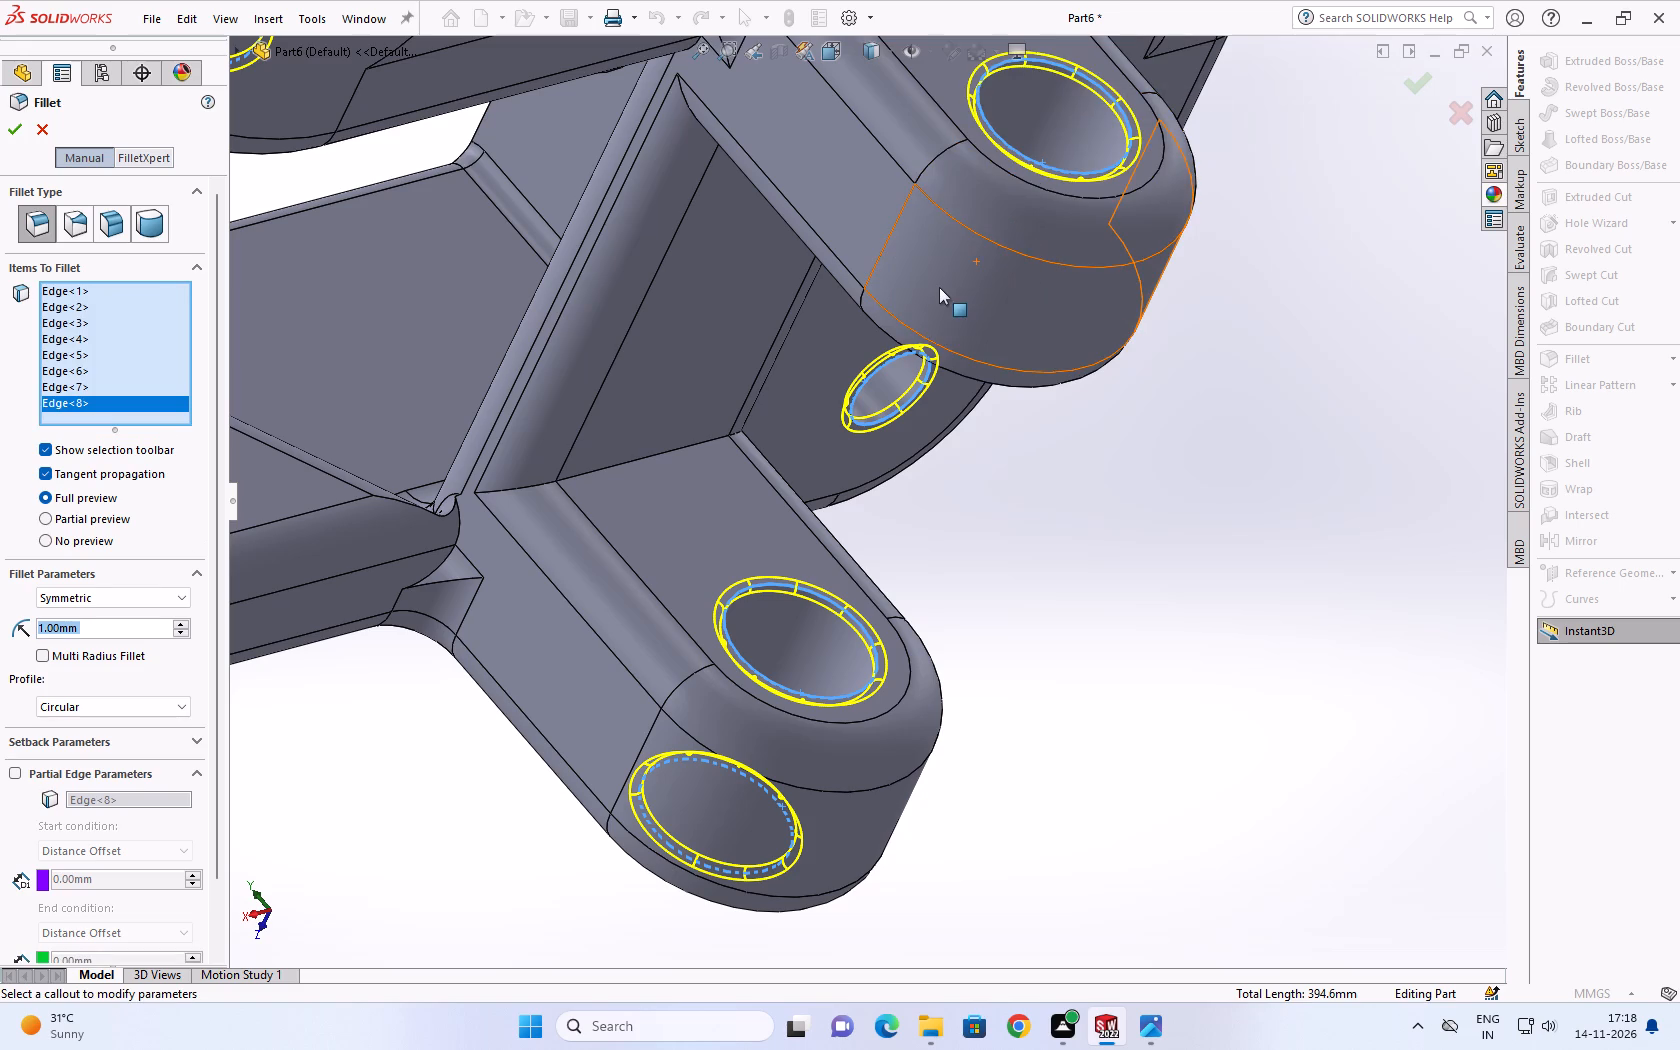
middle_click_drag(918, 383, 1073, 218)
scroll(1067, 225, "up", 4)
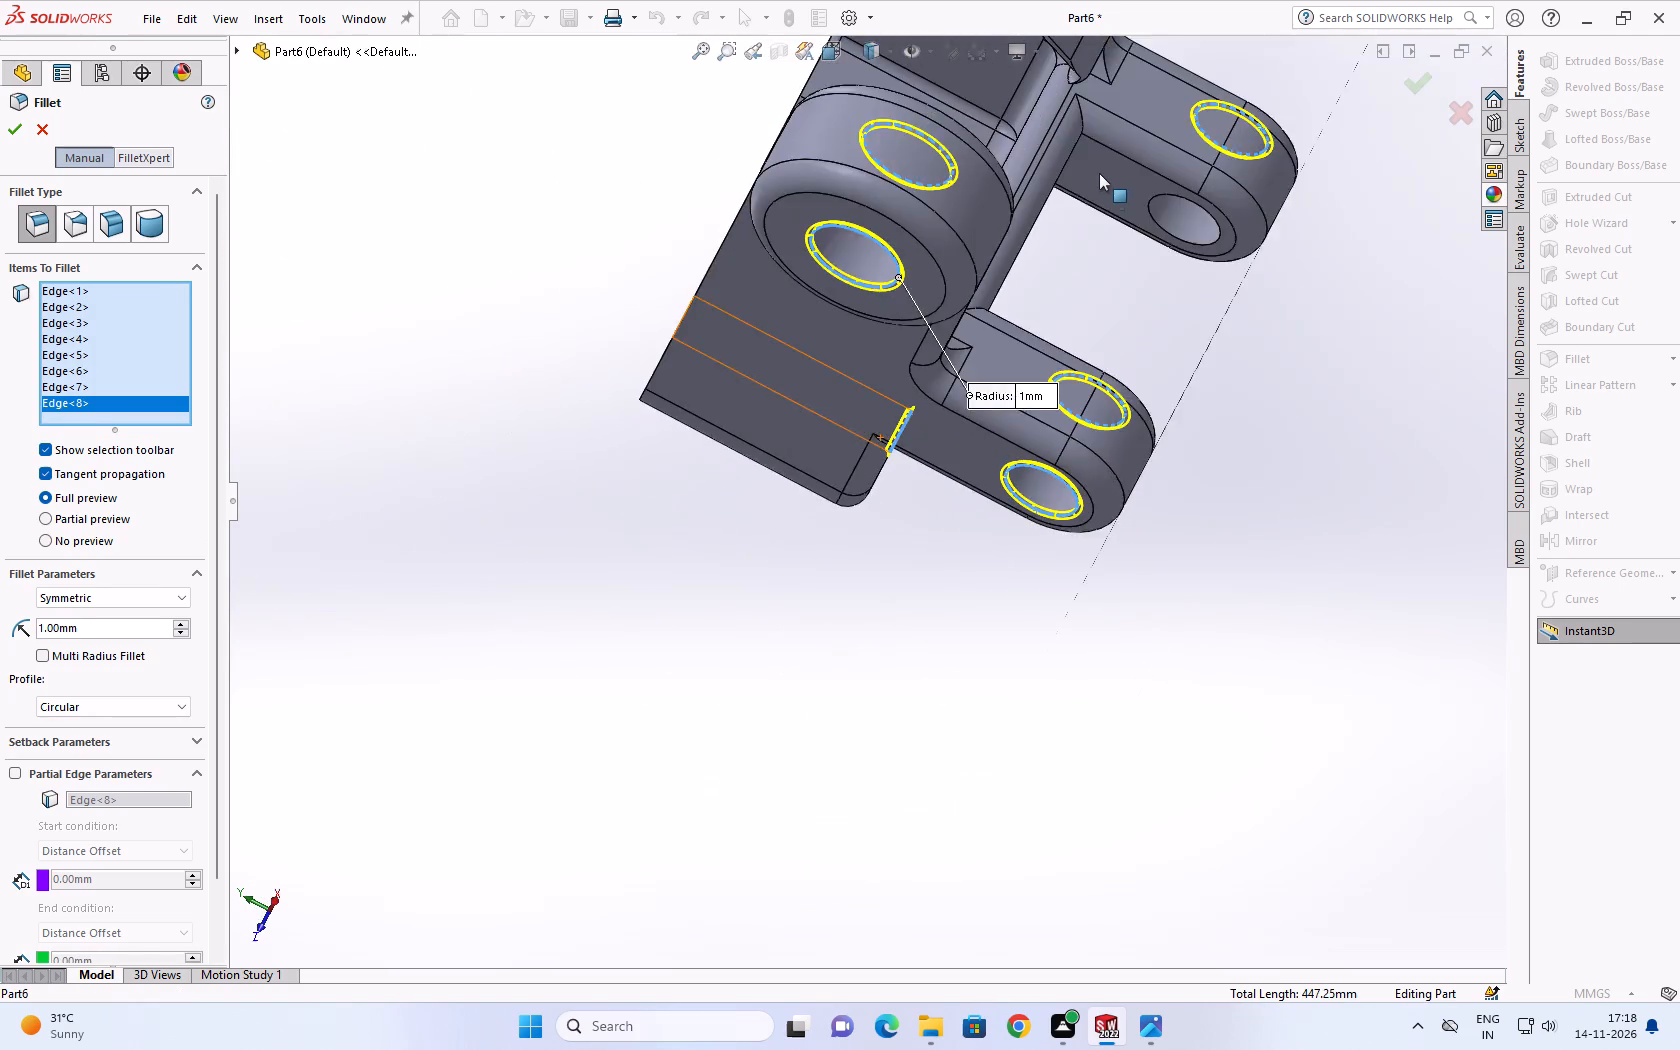
scroll(1102, 168, "down", 4)
left_click(1138, 308)
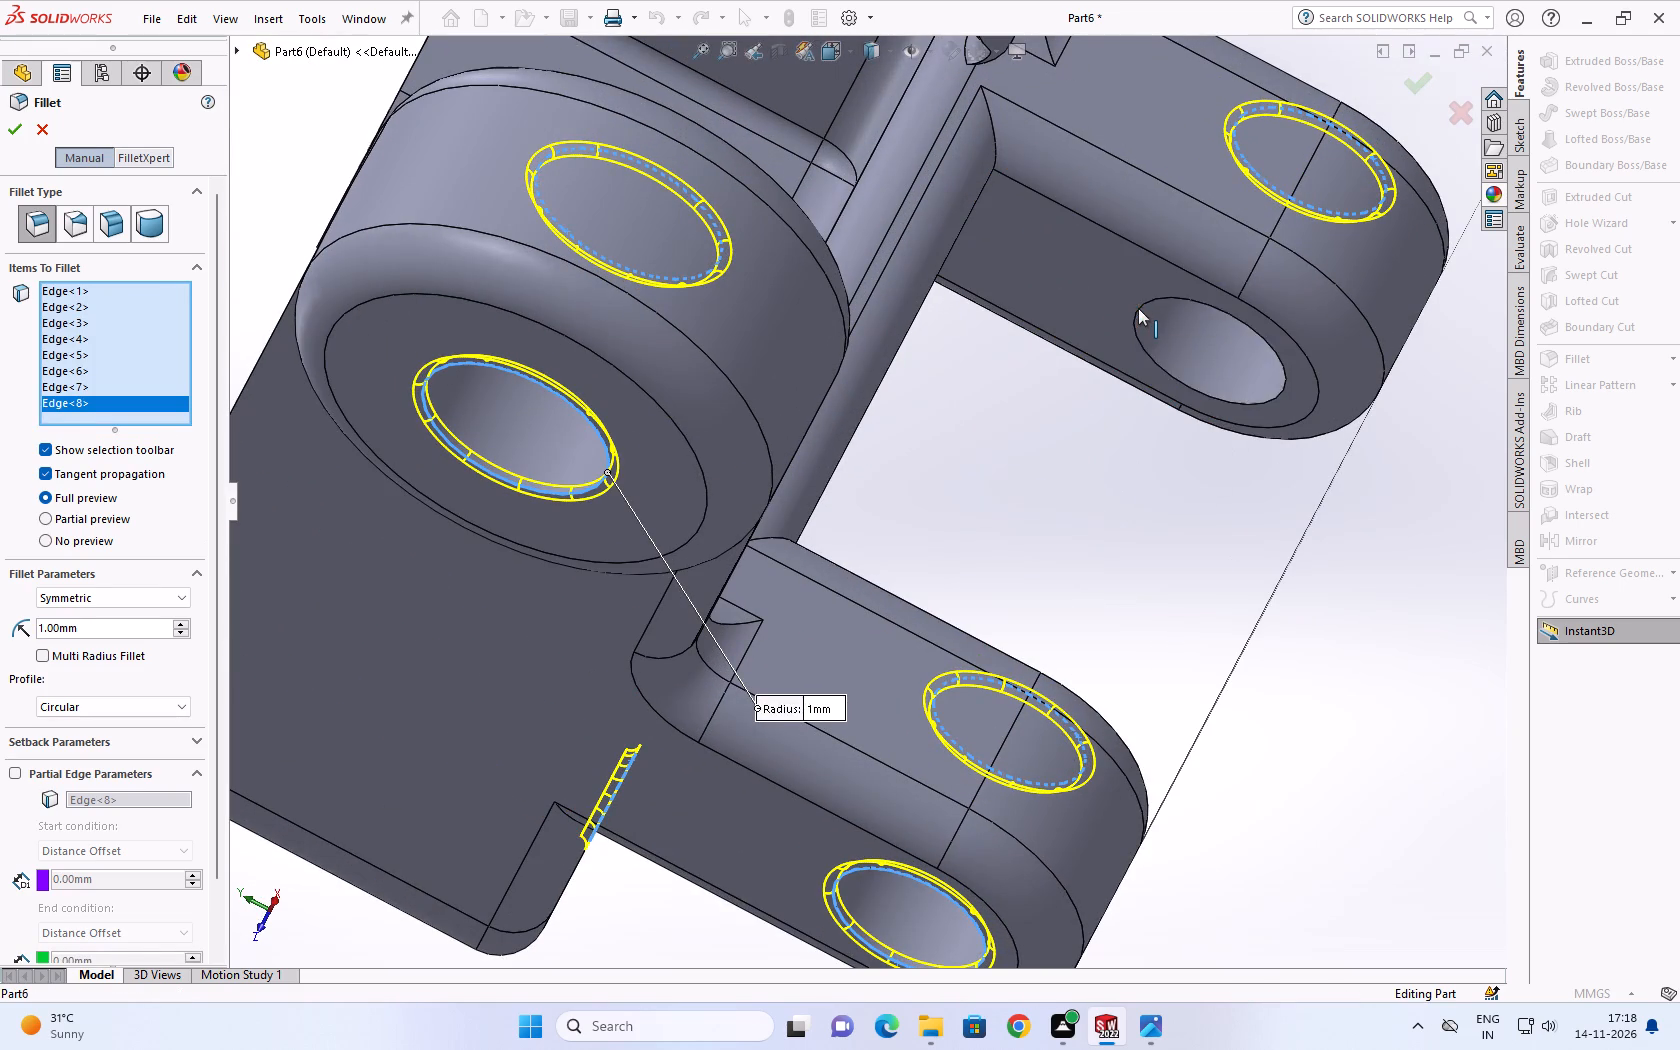
Add the other underside corner hole edge and the upper edges of both corner holes to the fillet selection.
scroll(977, 415, "up", 3)
middle_click_drag(975, 416, 1257, 361)
scroll(965, 398, "down", 3)
middle_click_drag(976, 429, 985, 406)
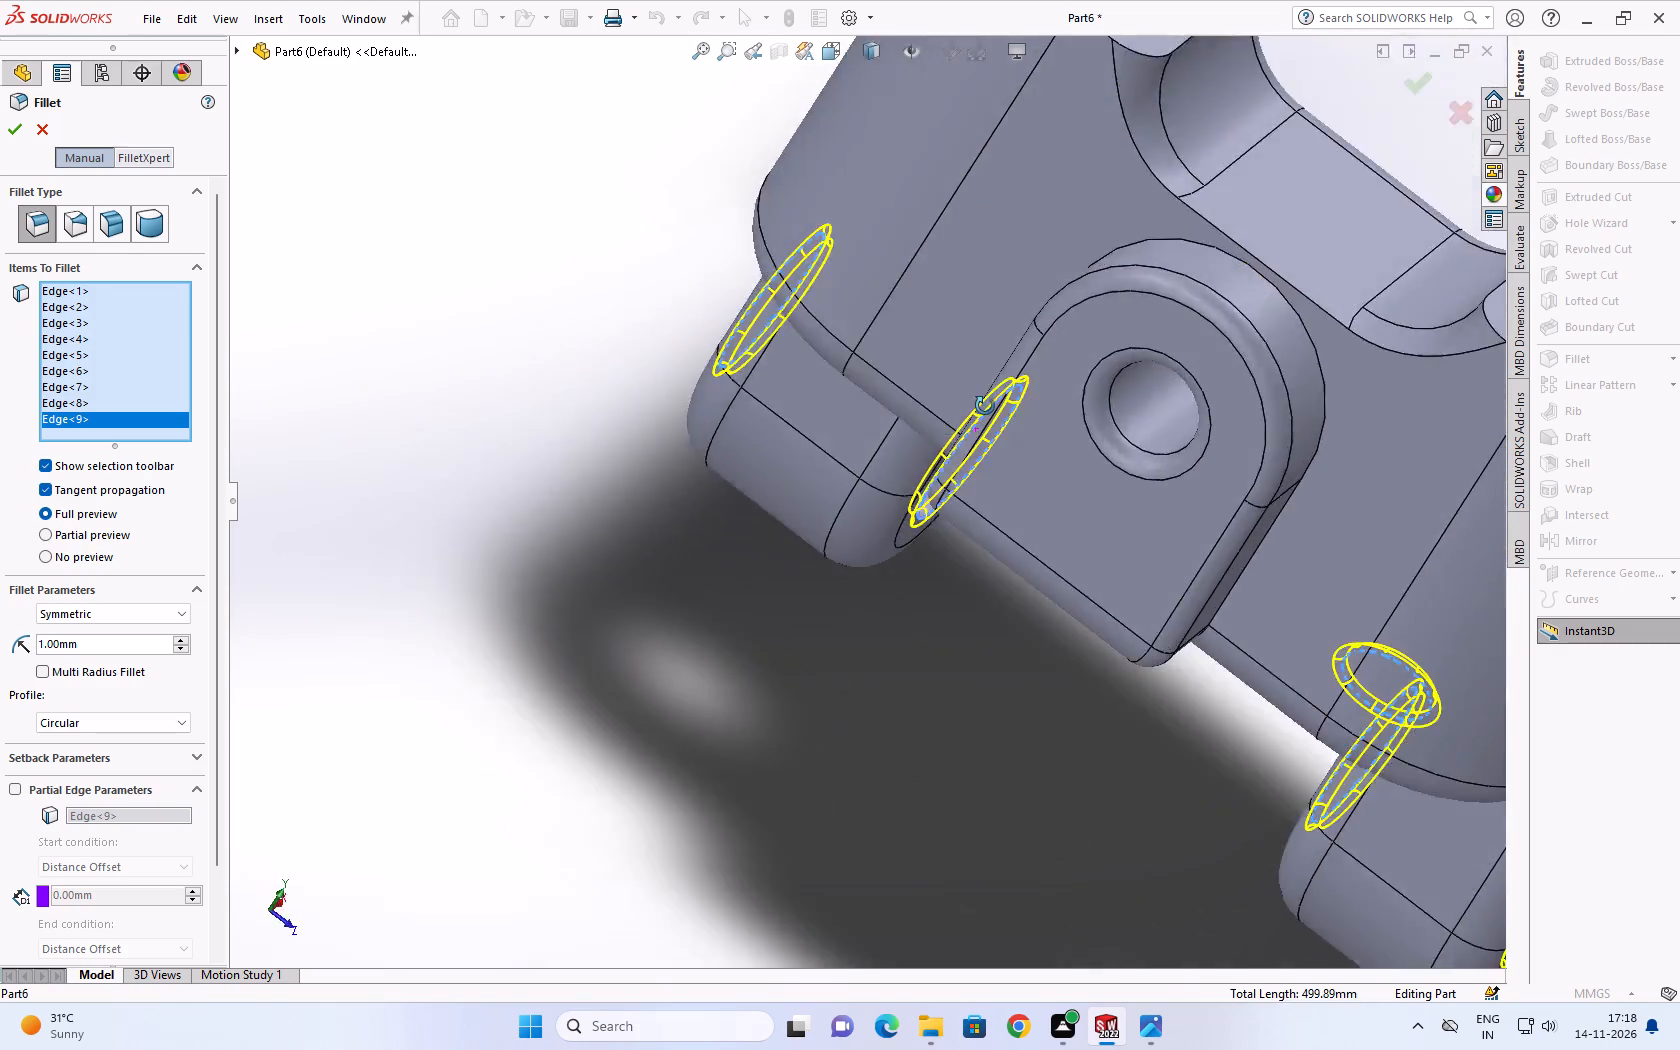
middle_click_drag(985, 406, 556, 692)
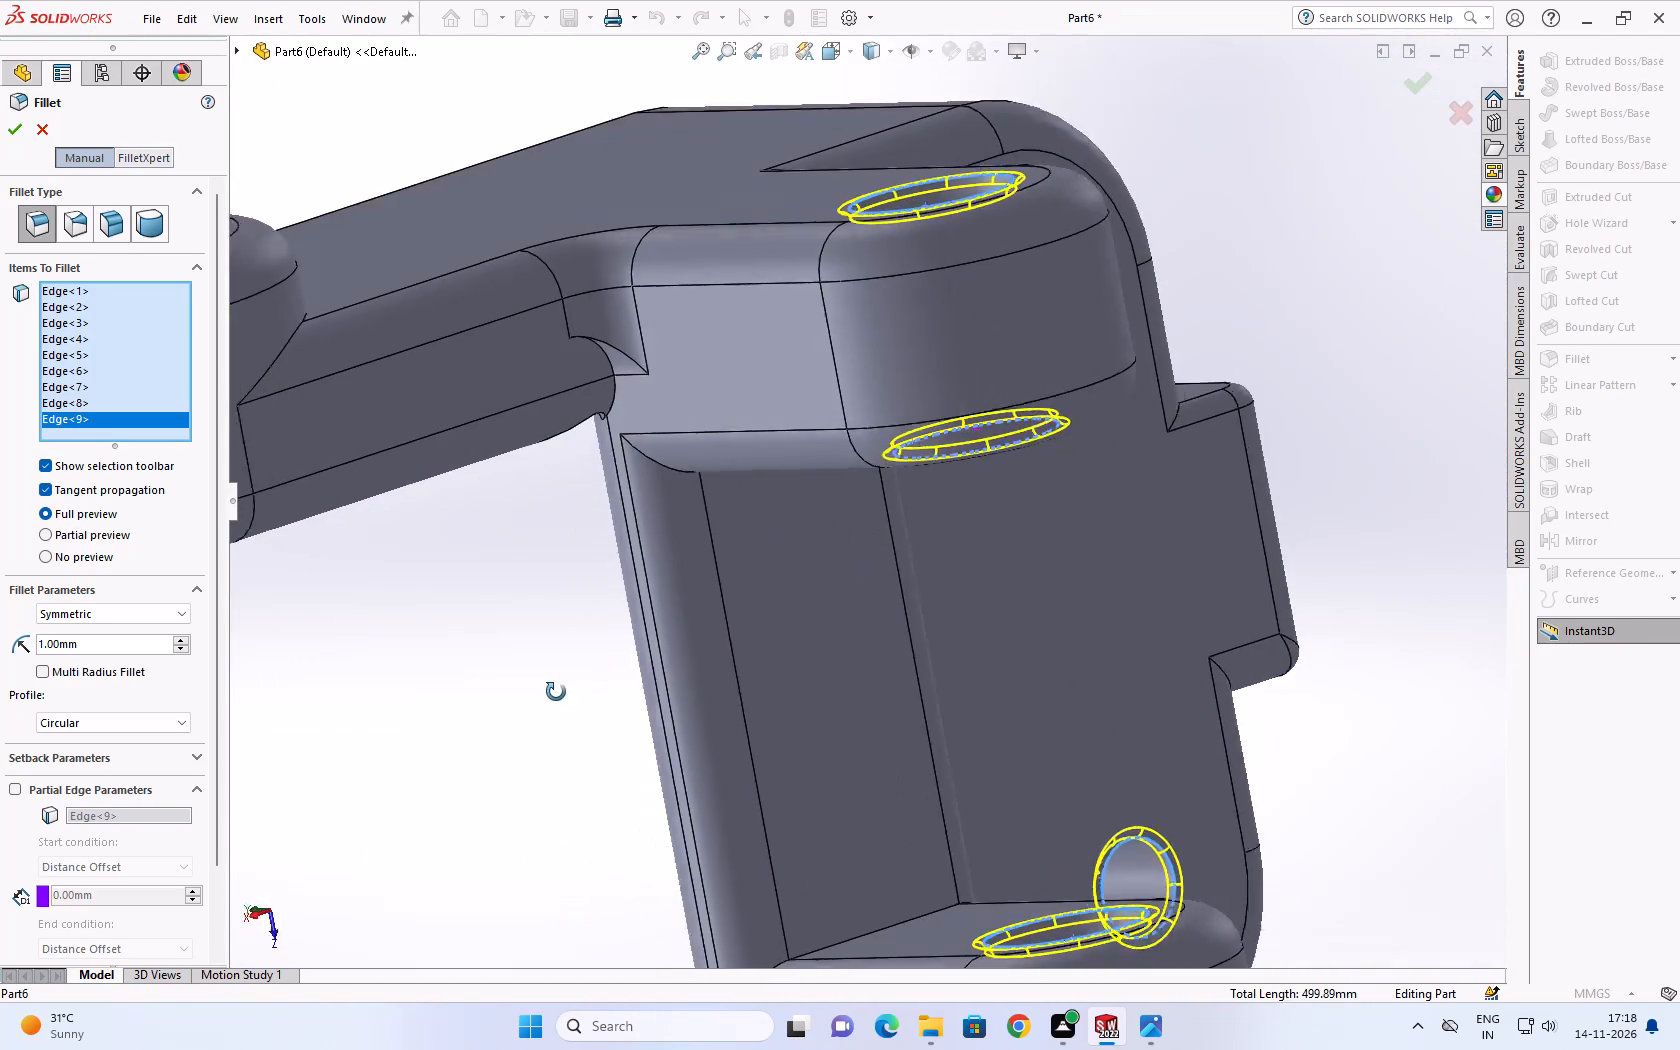
middle_click_drag(556, 692, 504, 727)
scroll(1206, 271, "down", 3)
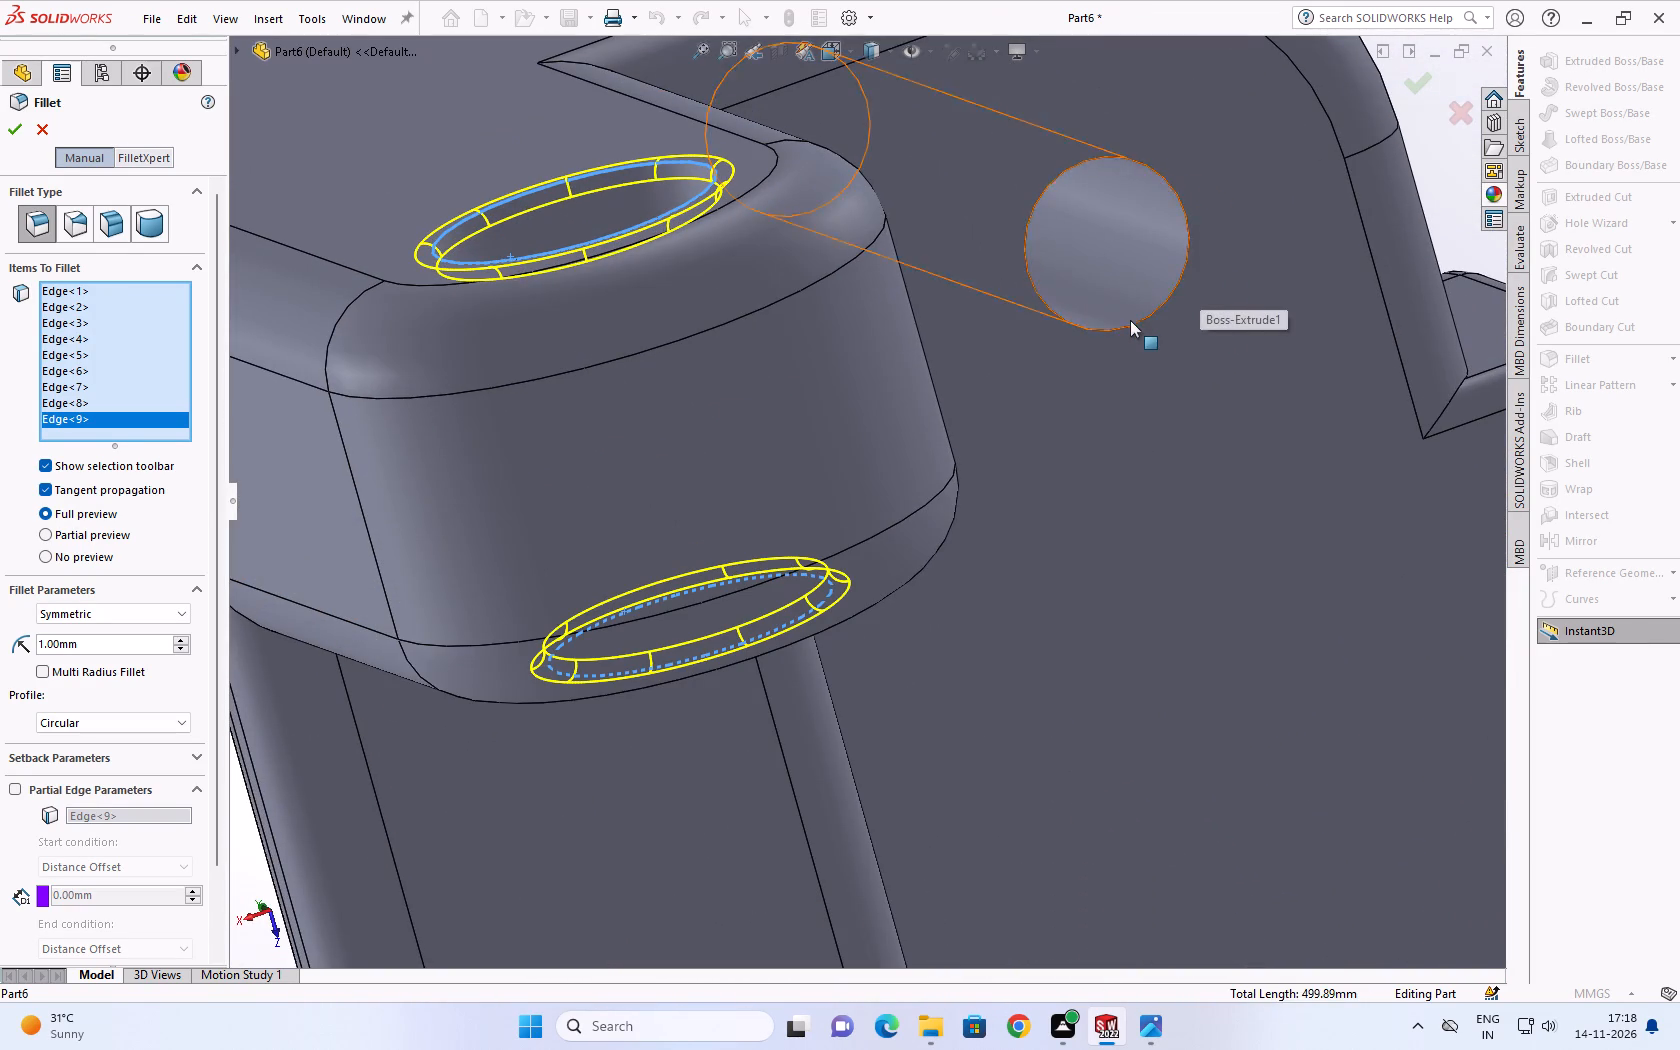
left_click(1129, 327)
middle_click_drag(1095, 341, 1378, 767)
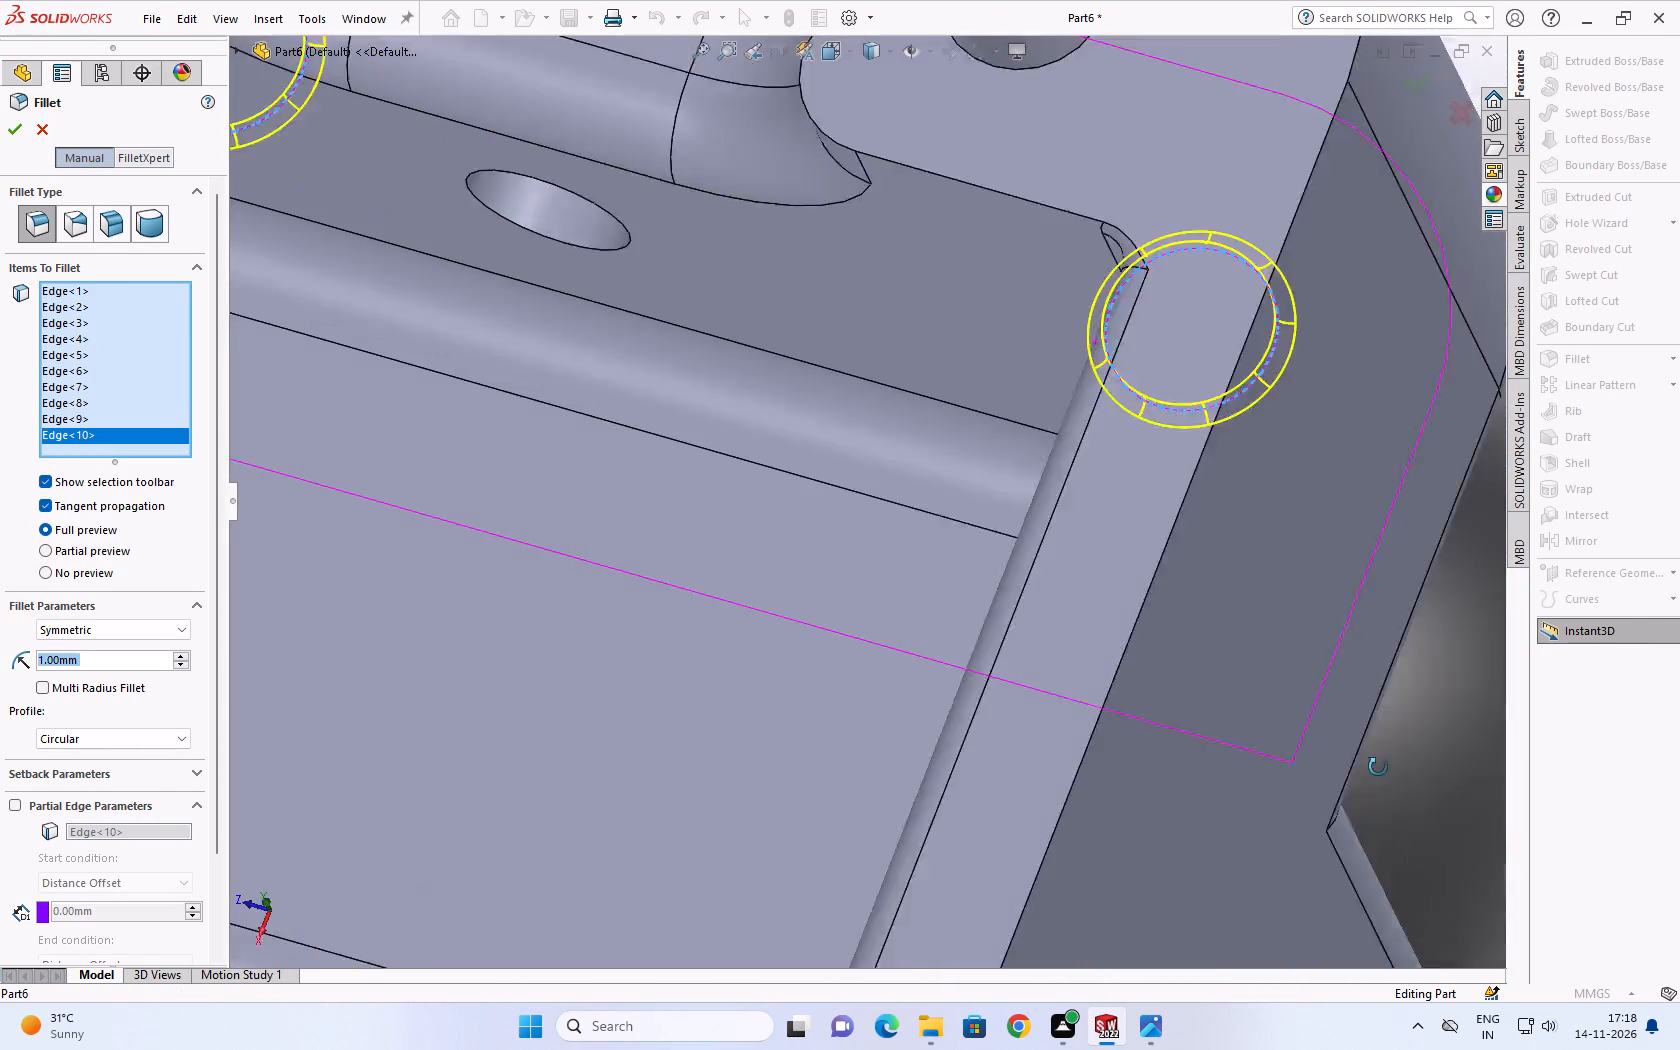
middle_click_drag(1378, 767, 1379, 743)
scroll(1233, 431, "up", 3)
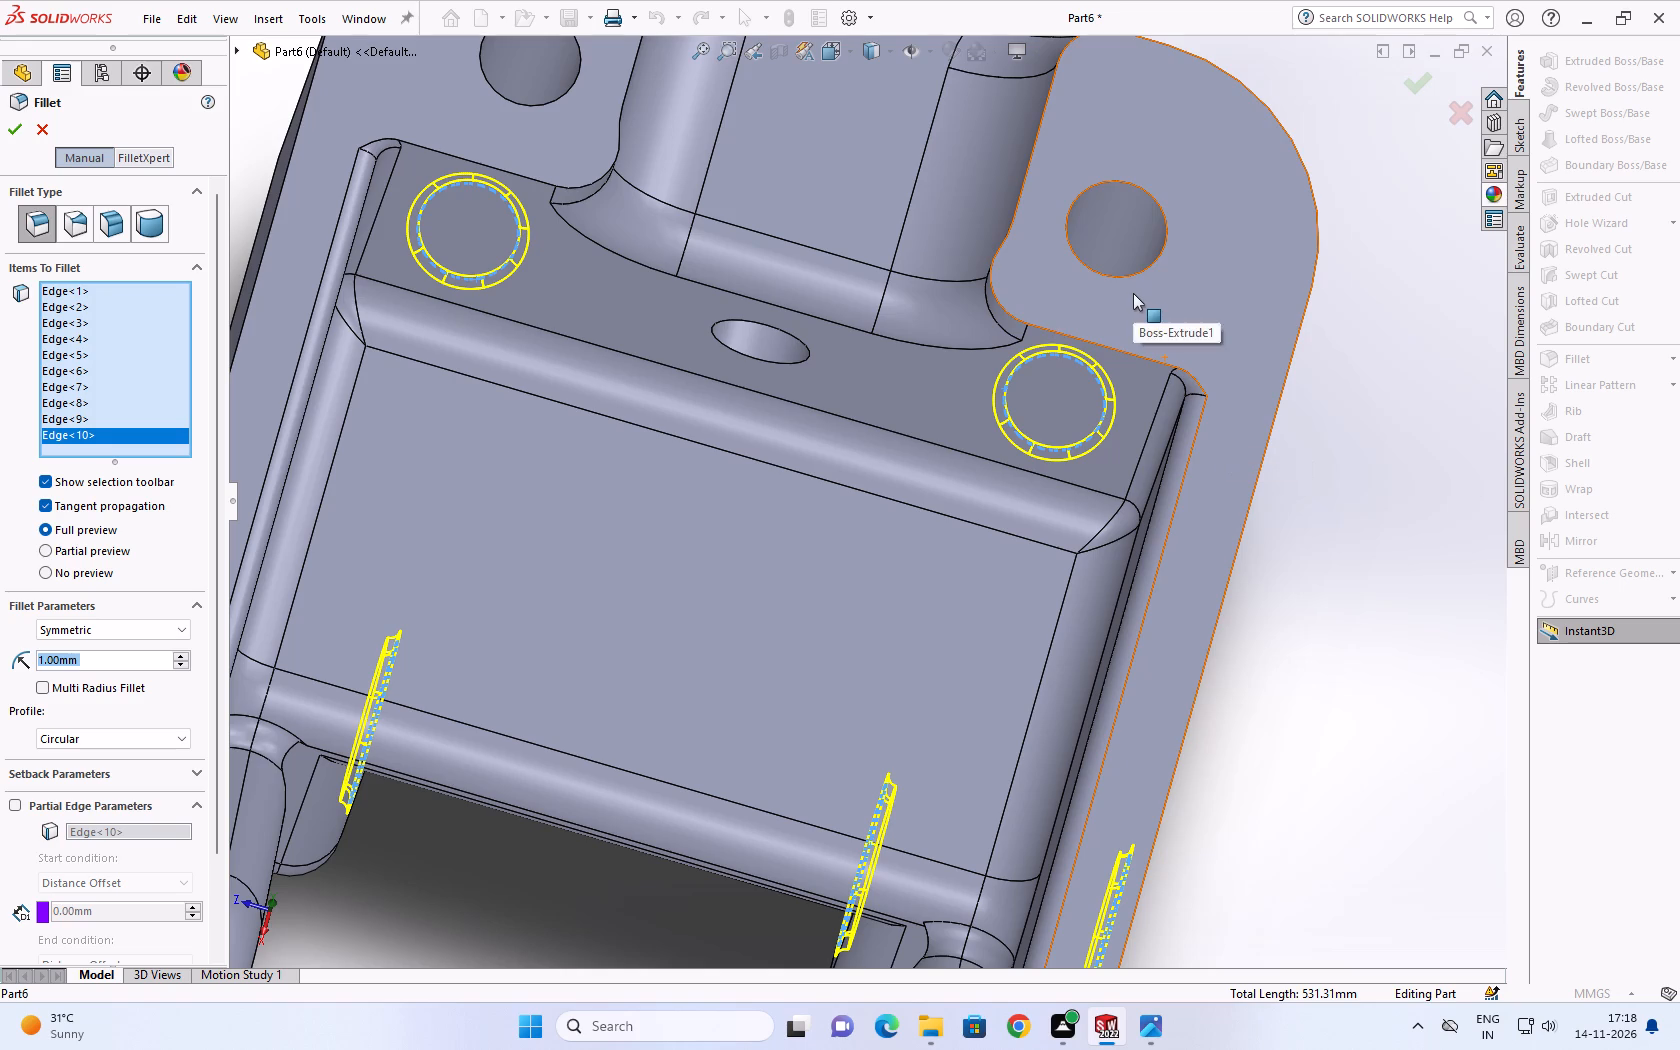
left_click(1120, 274)
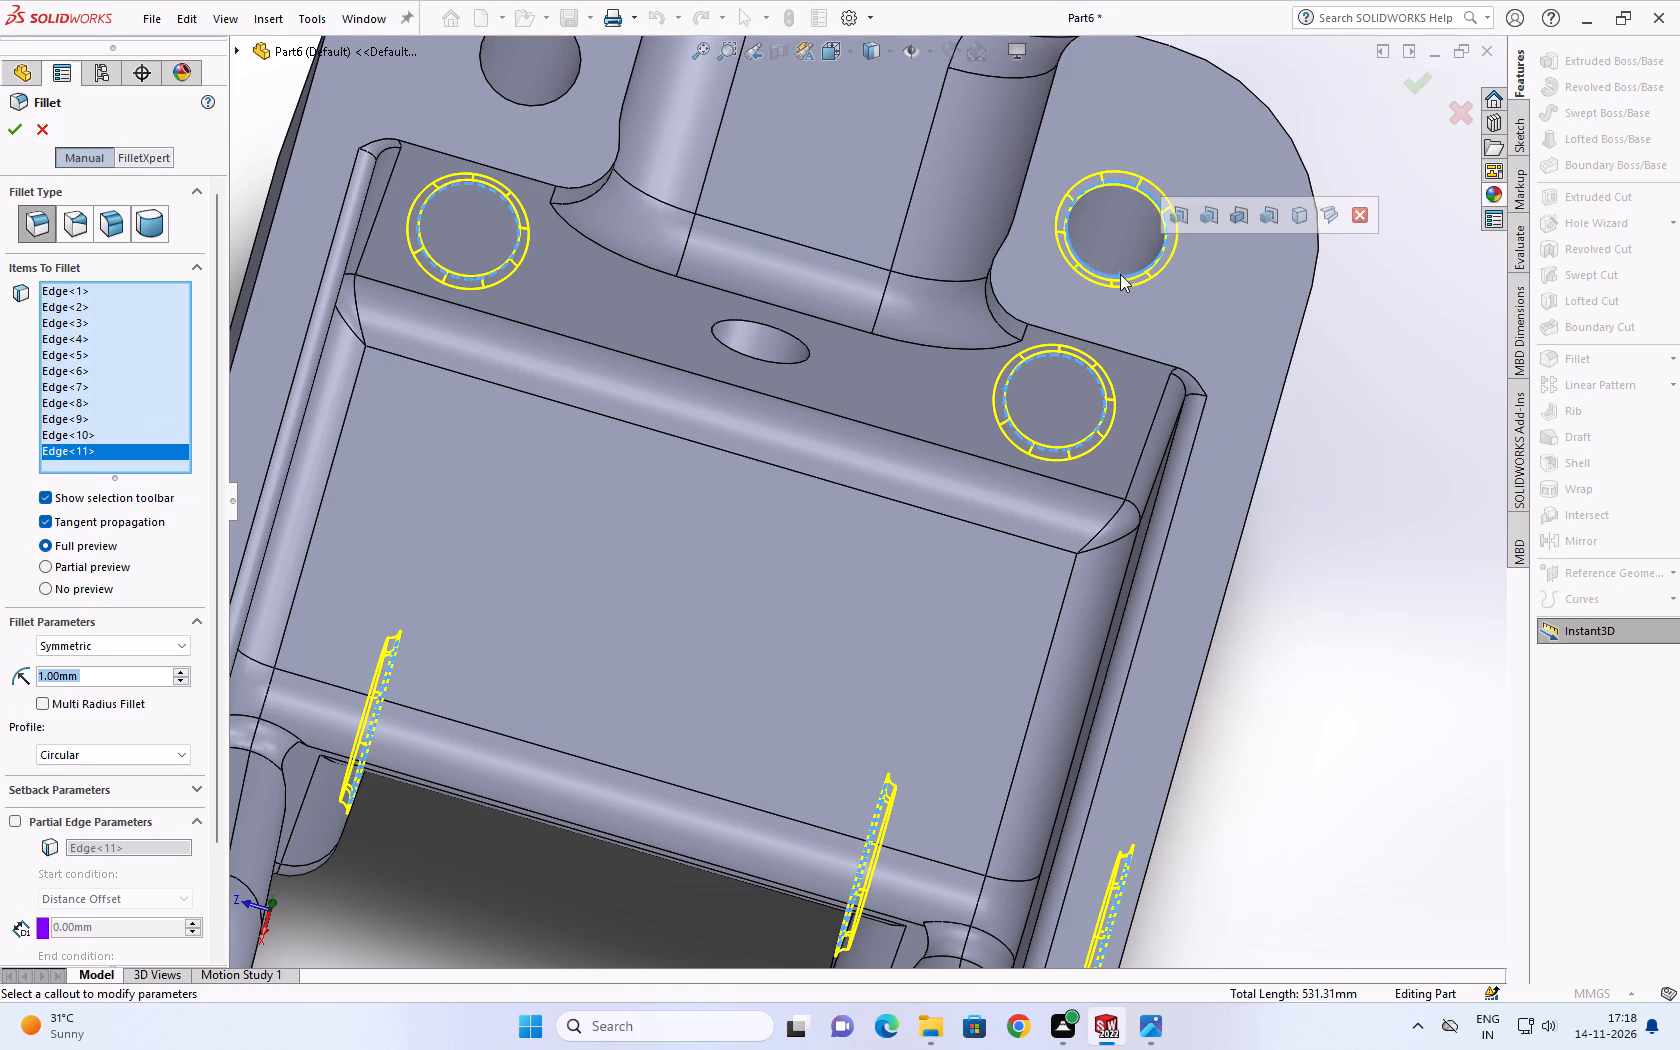
left_click(537, 107)
Add the hole edge on the pocket's inner wall to the selection and apply the 1 mm fillet to all selected edges.
scroll(549, 181, "up", 3)
middle_click_drag(697, 327, 743, 187)
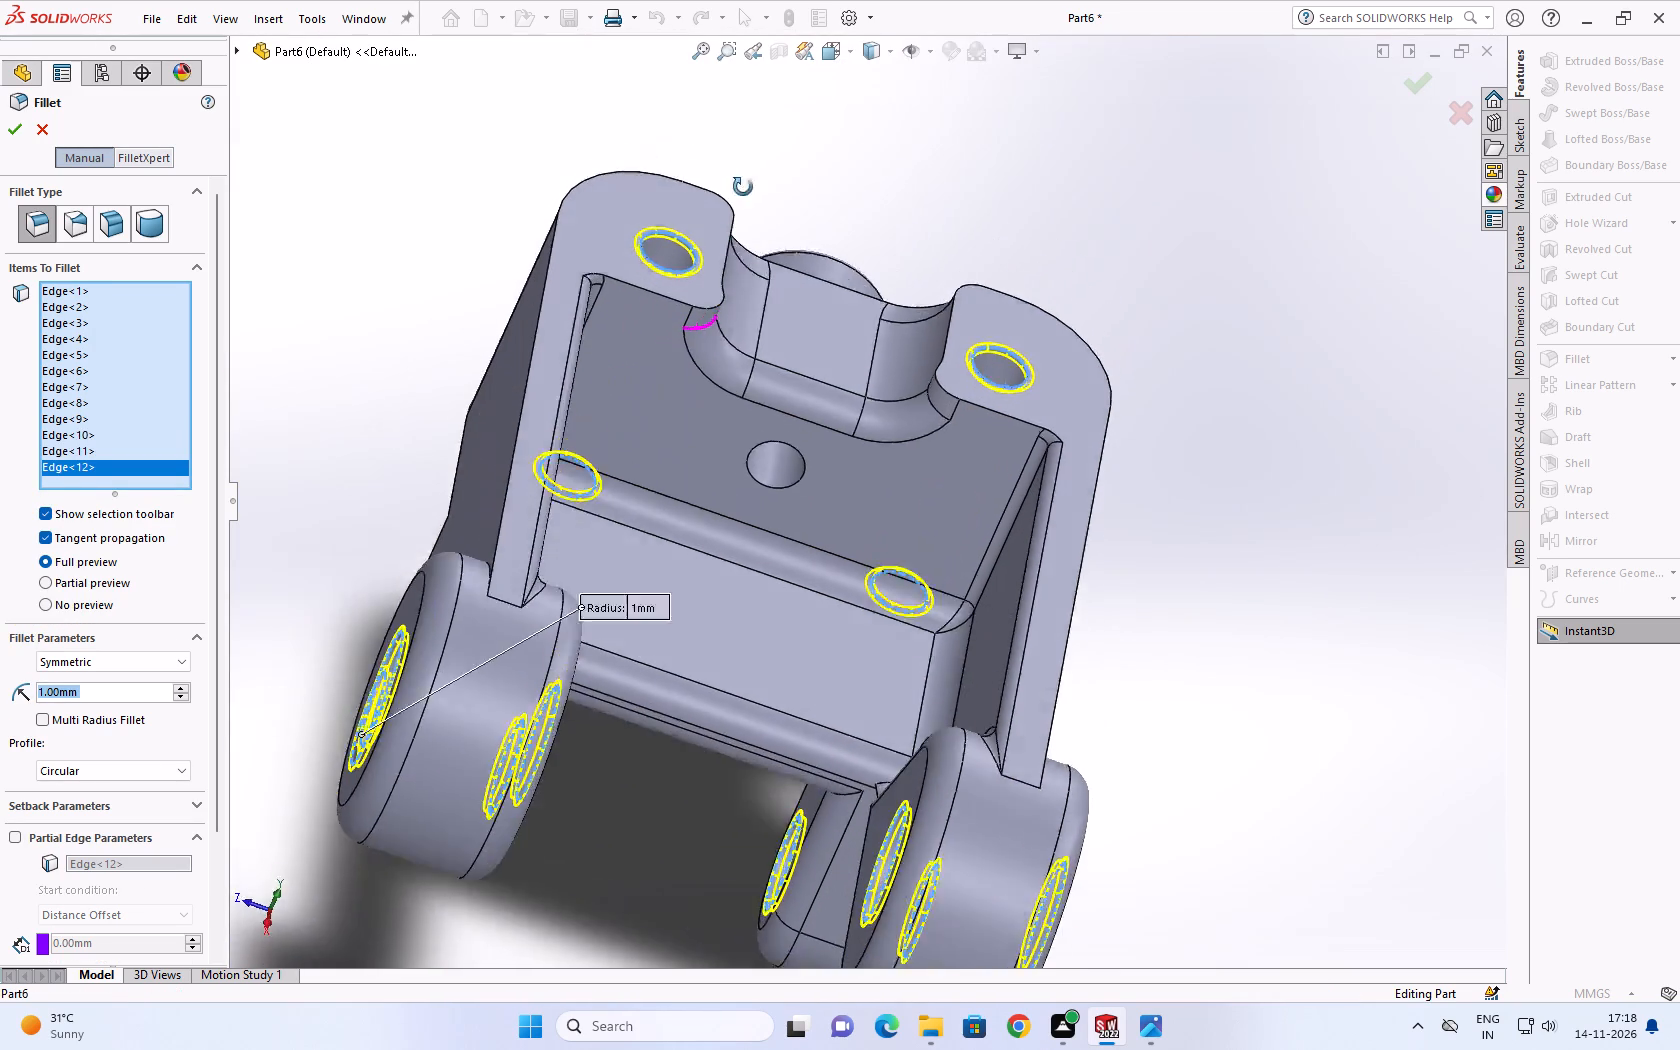
middle_click_drag(743, 187, 781, 96)
scroll(788, 476, "down", 2)
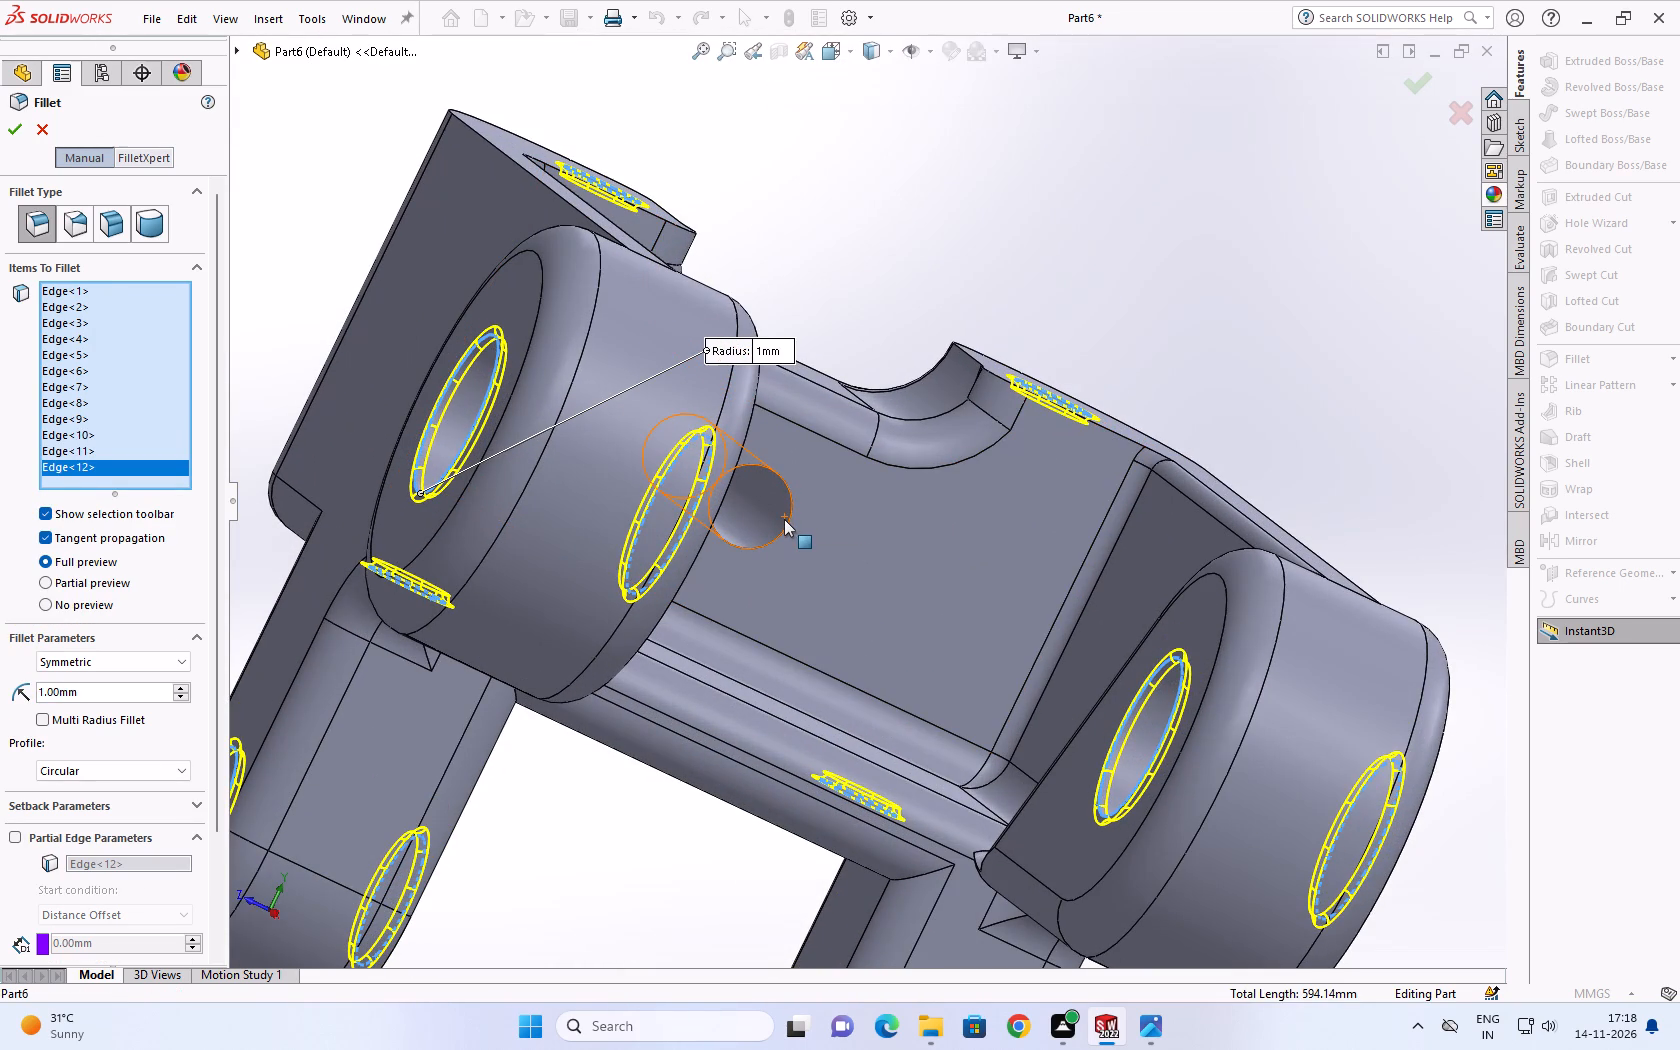
left_click(783, 528)
scroll(786, 527, "up", 1)
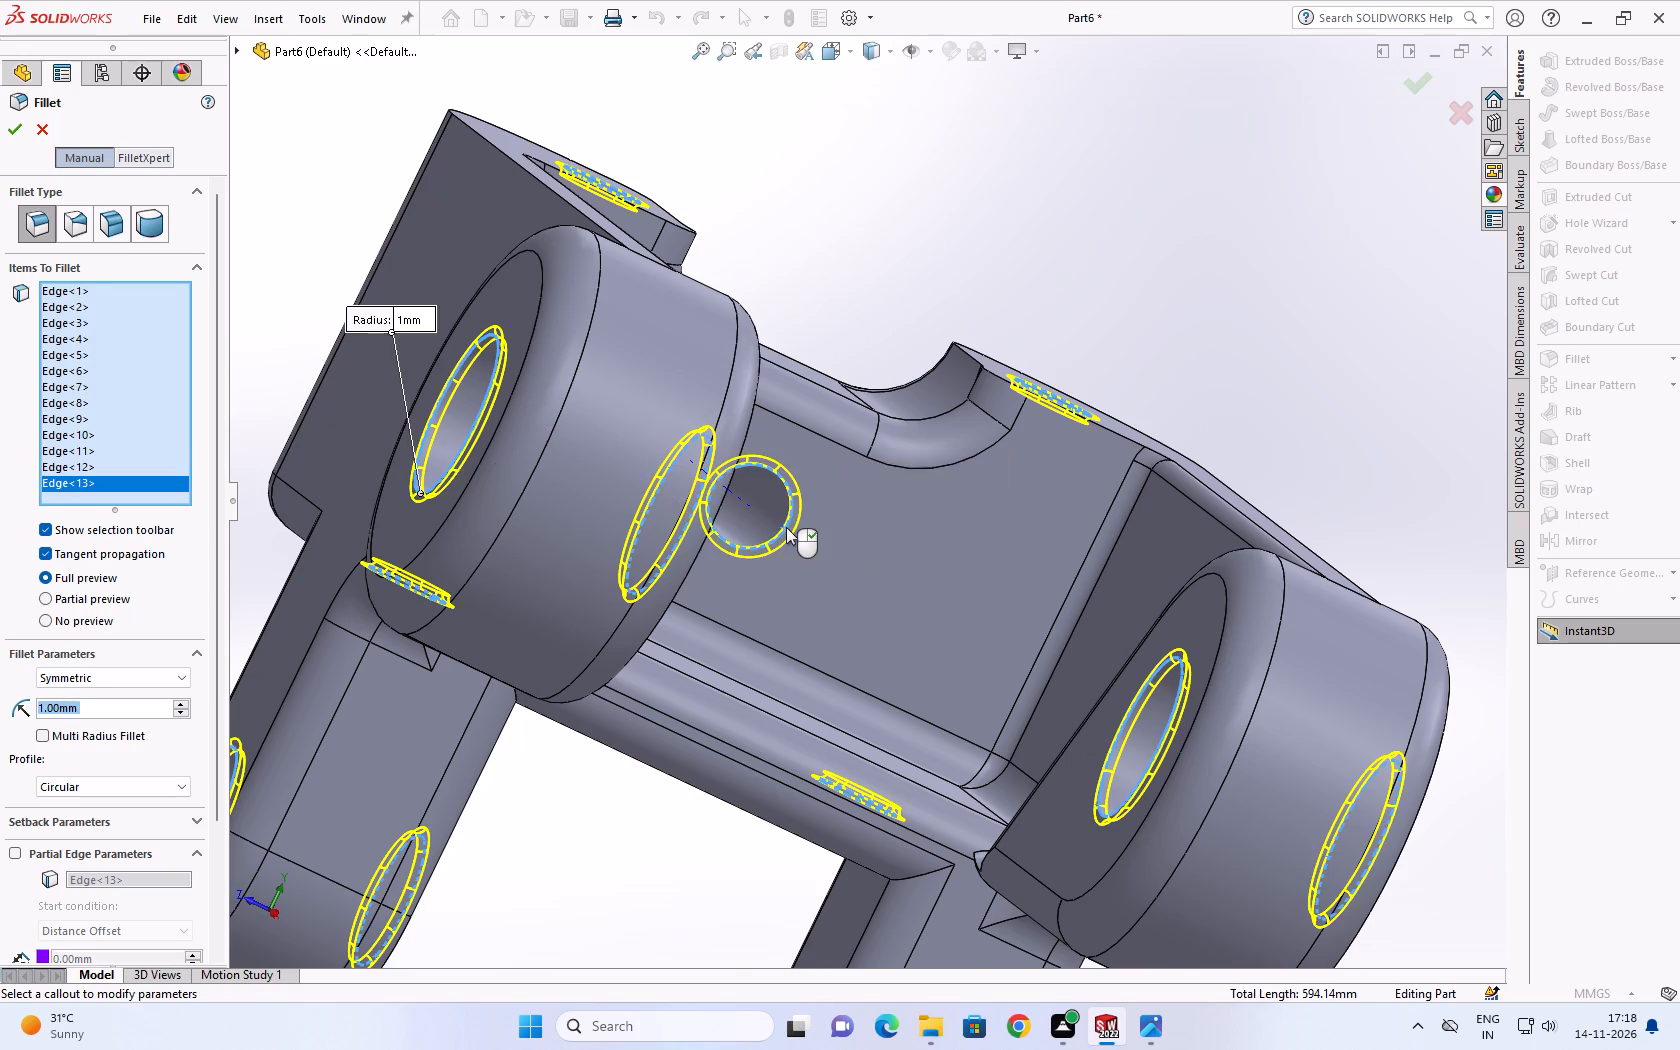
scroll(786, 527, "up", 1)
middle_click_drag(752, 467, 1305, 602)
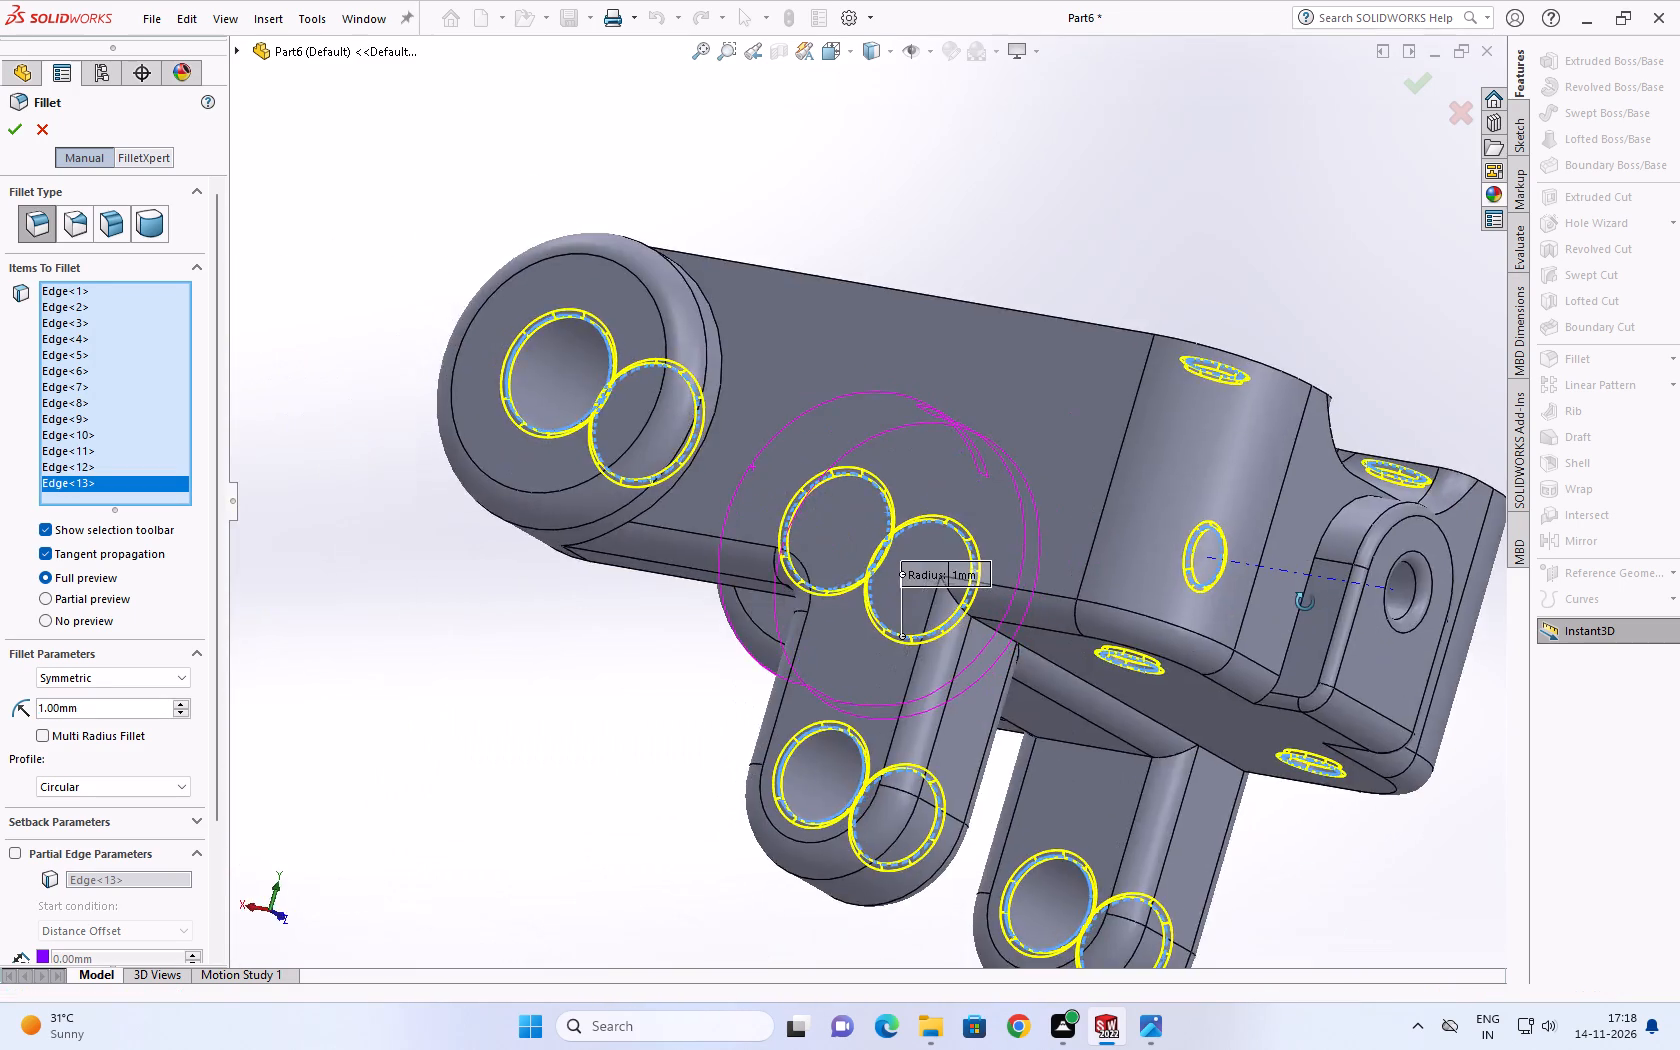
middle_click_drag(1305, 602, 670, 559)
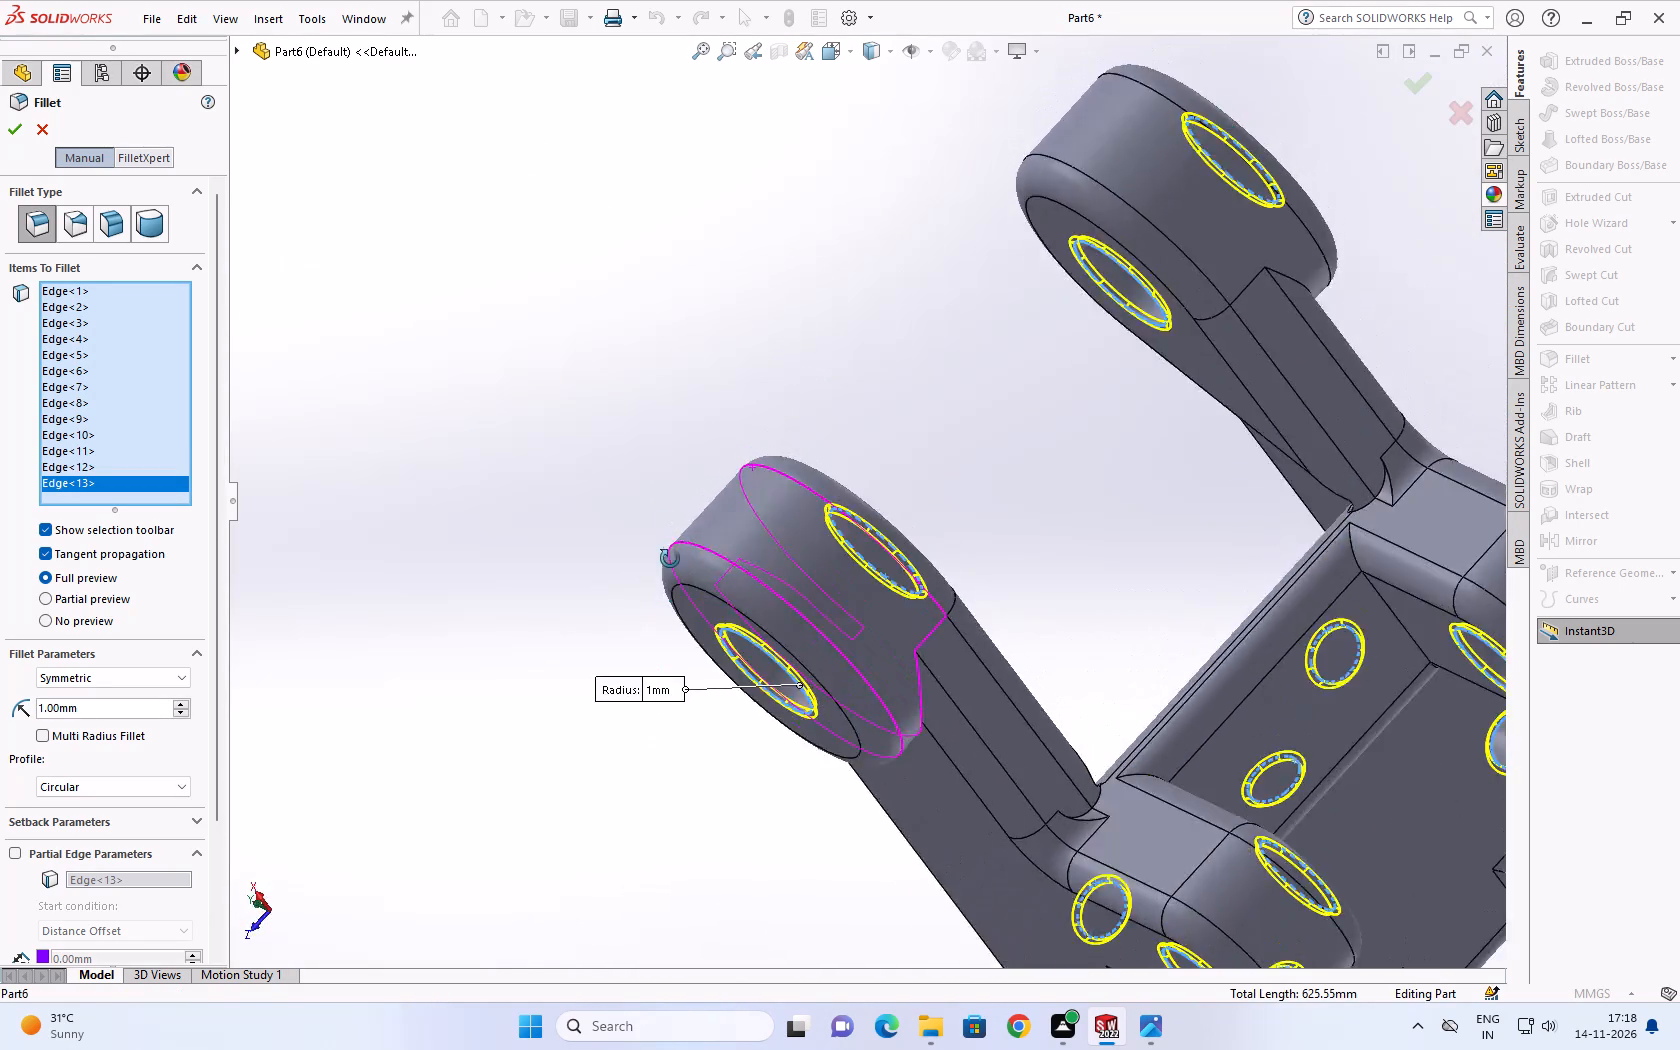
middle_click_drag(670, 559, 1525, 812)
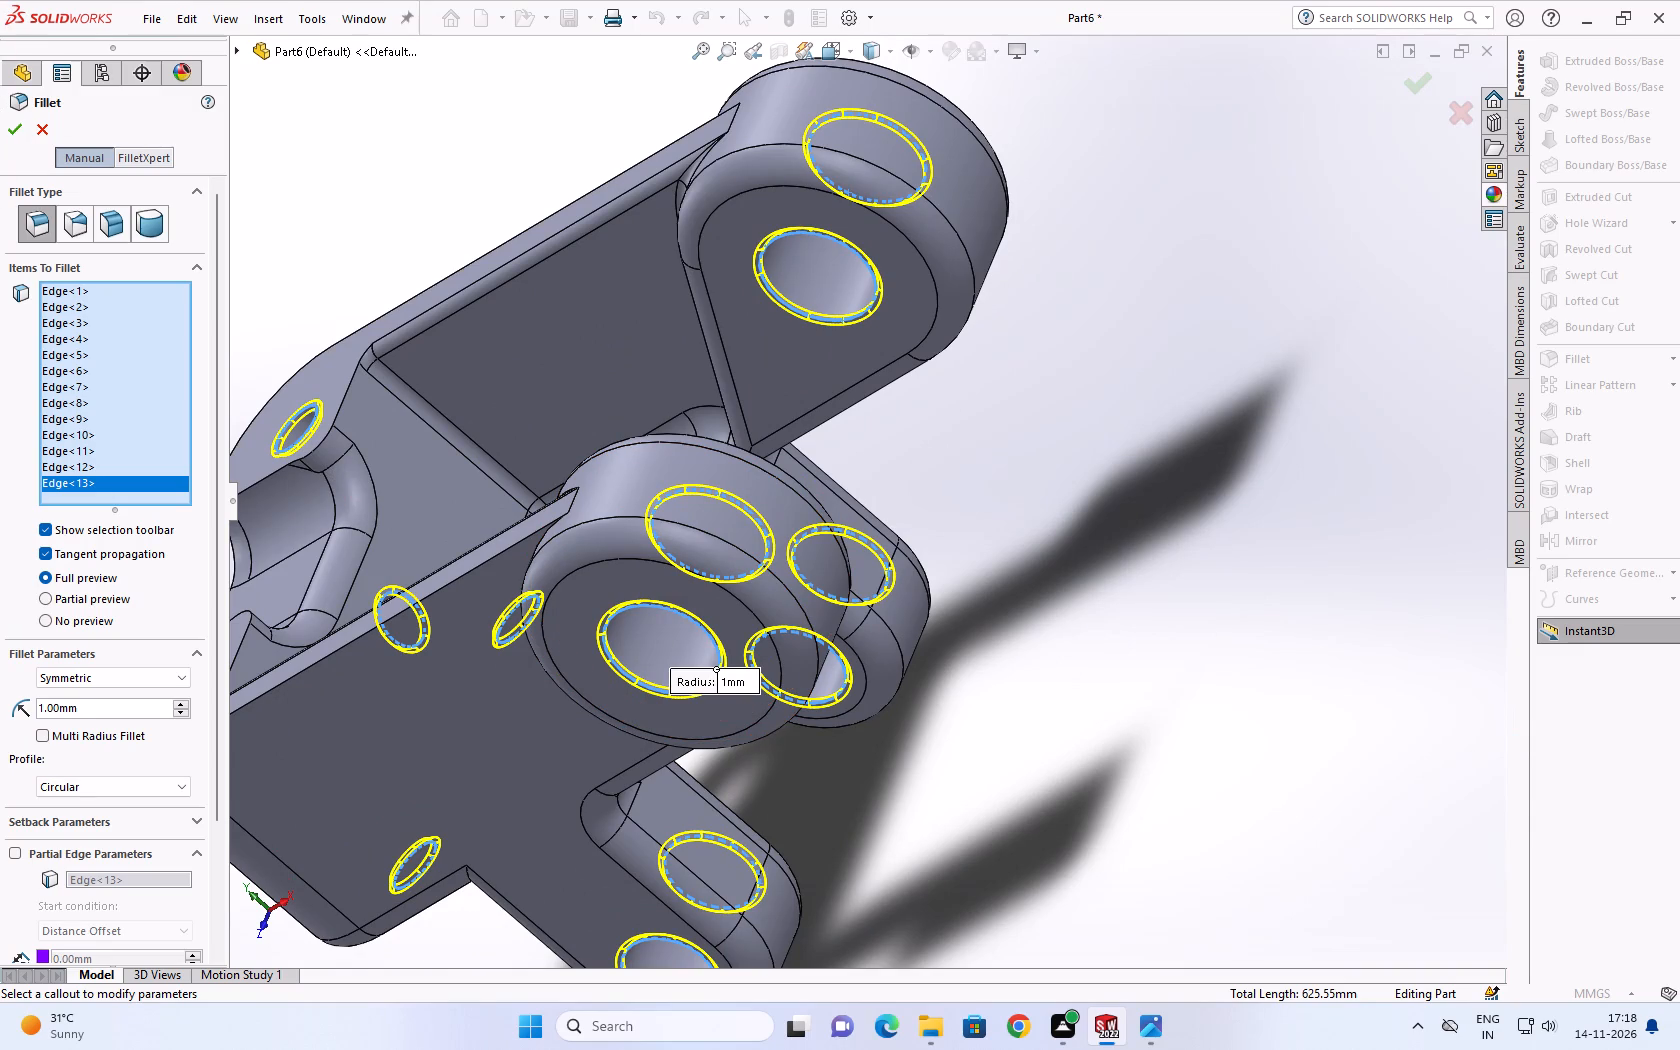
left_click(14, 131)
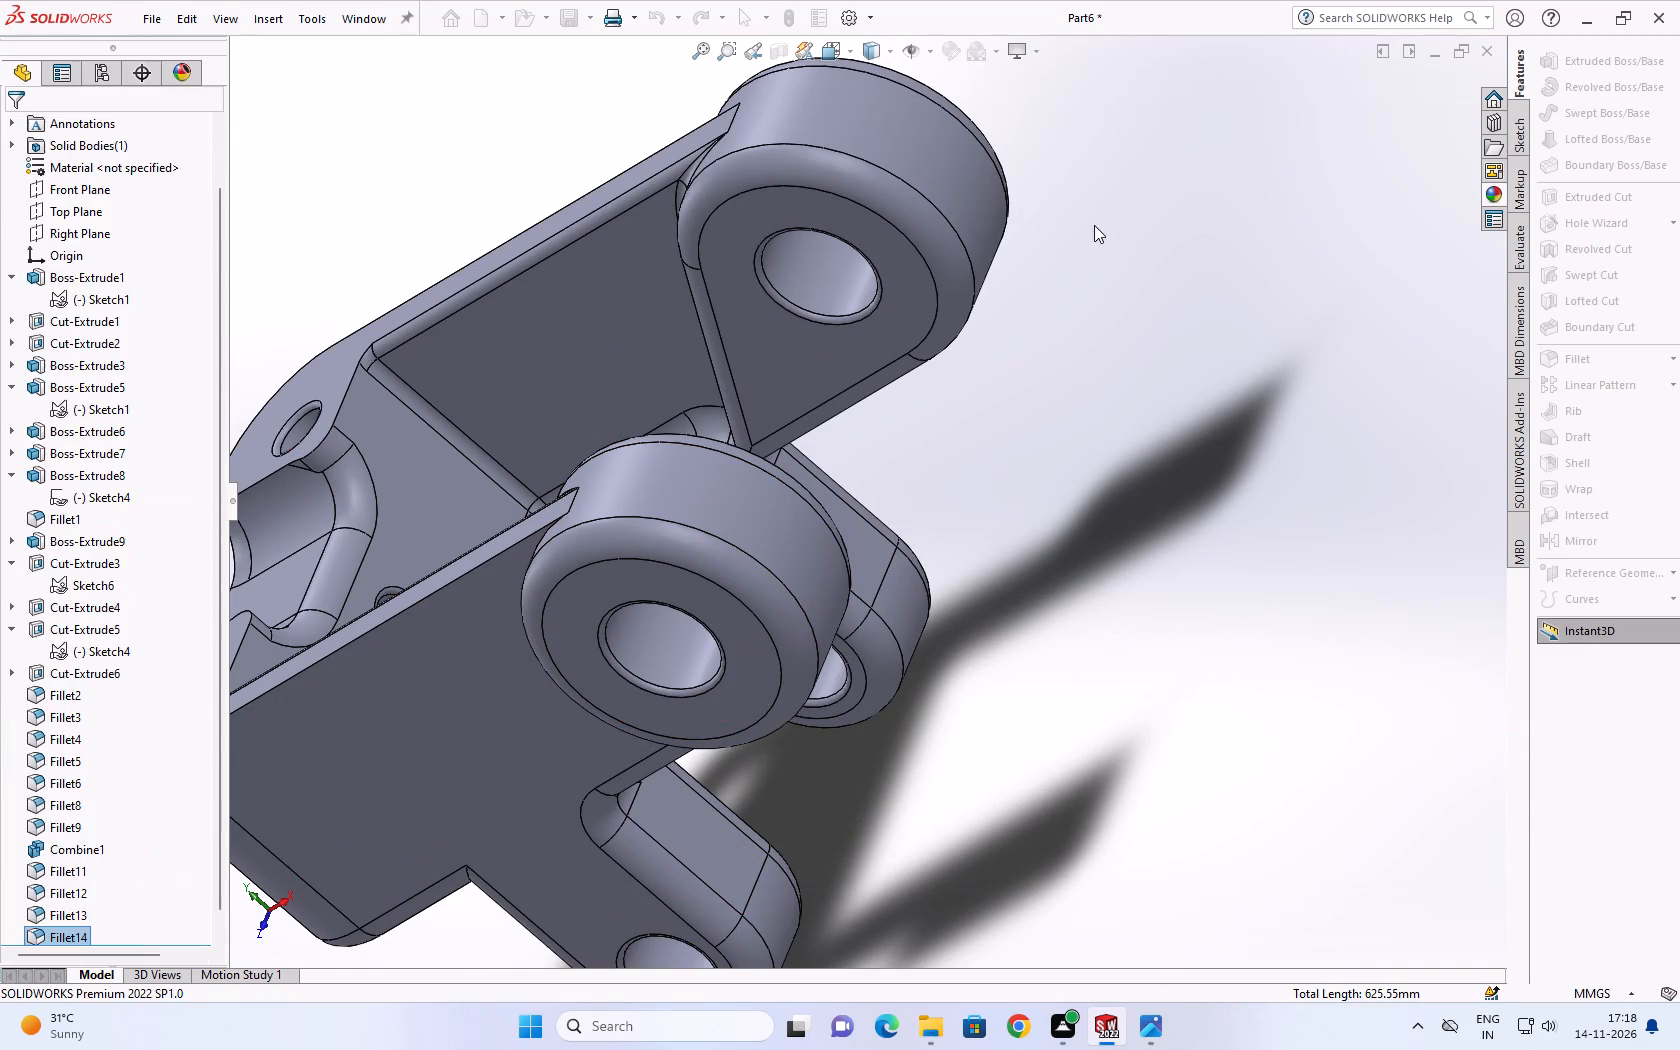
Examine the filleted hole edges on the bracket's arms, lugs, corners and pocket from several angles.
left_click_drag(1173, 313, 1183, 304)
scroll(1183, 325, "up", 3)
middle_click_drag(1020, 399, 1219, 550)
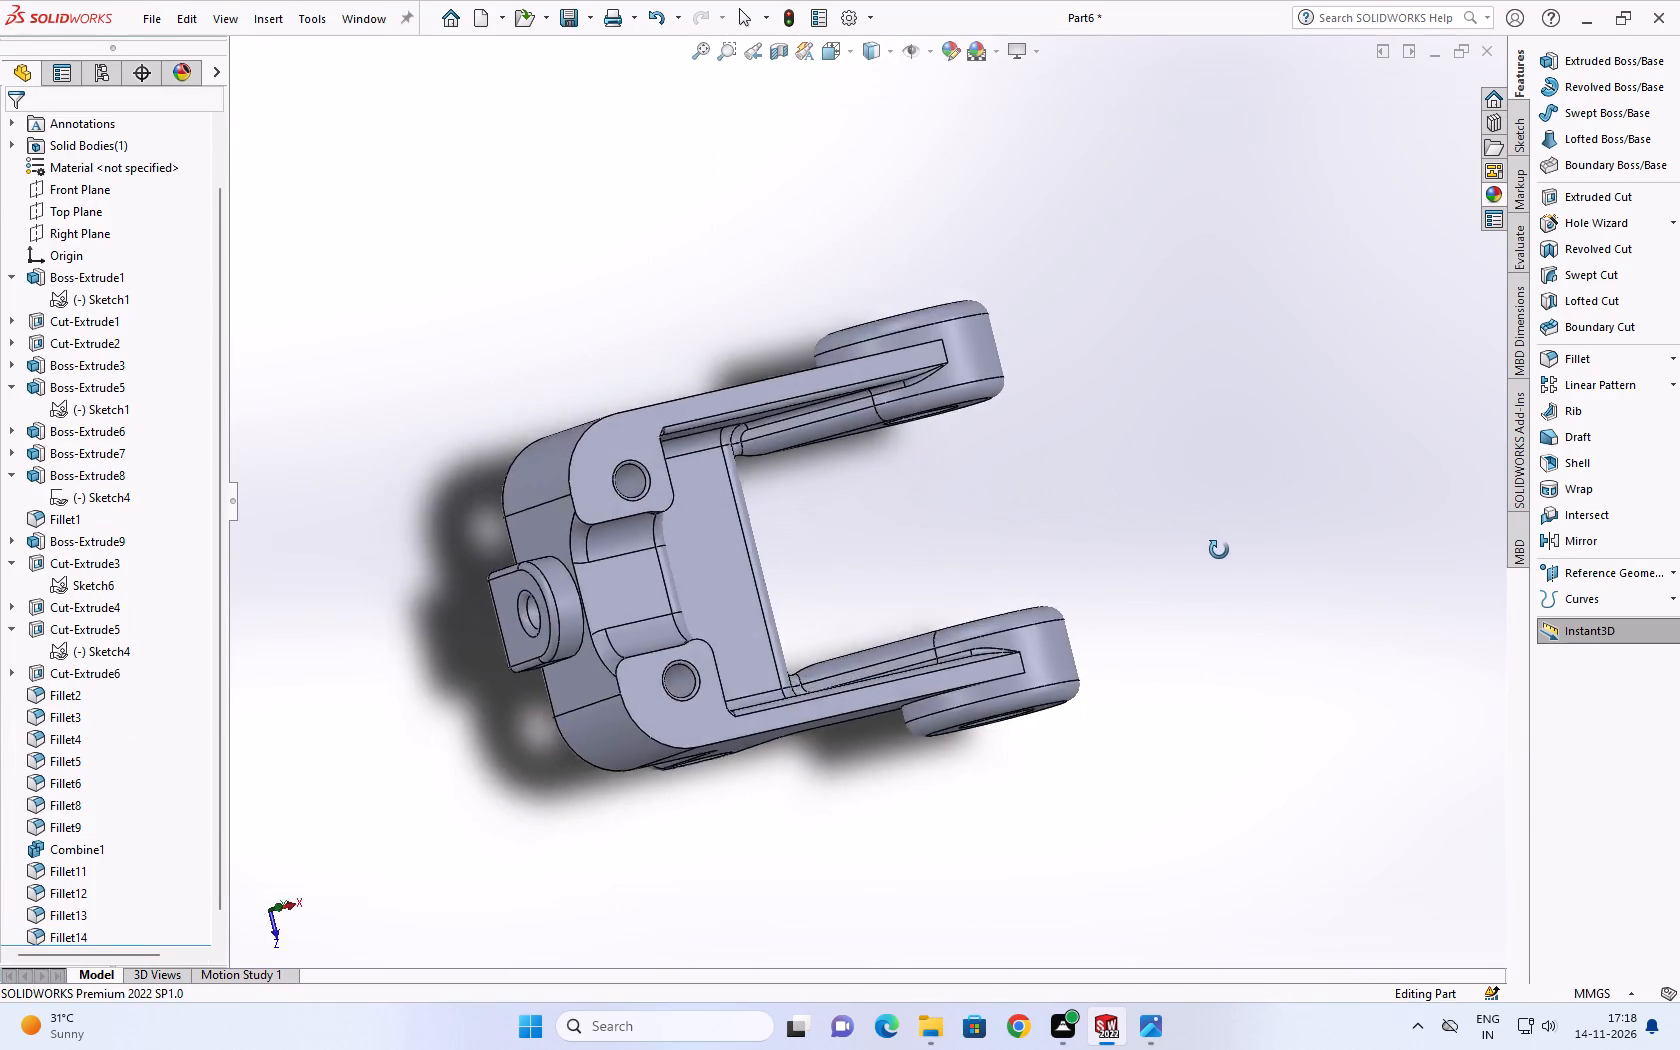
middle_click_drag(1219, 550, 820, 451)
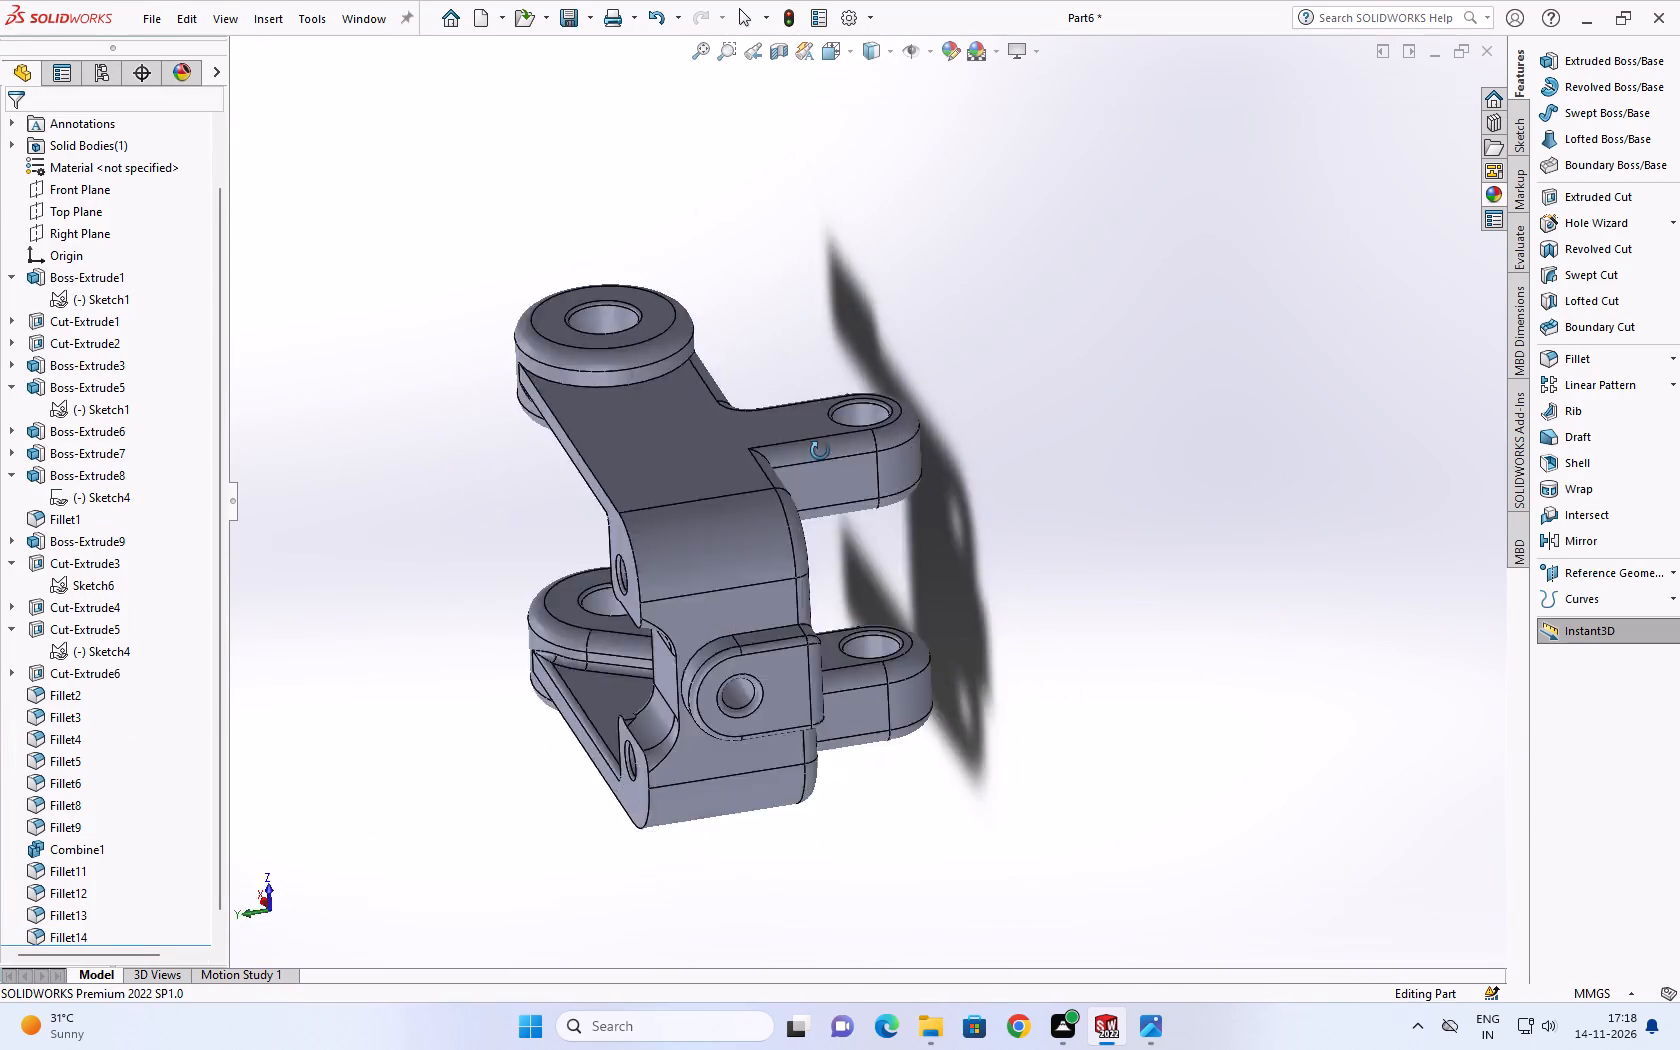
middle_click_drag(820, 451, 872, 577)
middle_click_drag(882, 576, 940, 561)
middle_click_drag(945, 559, 1118, 500)
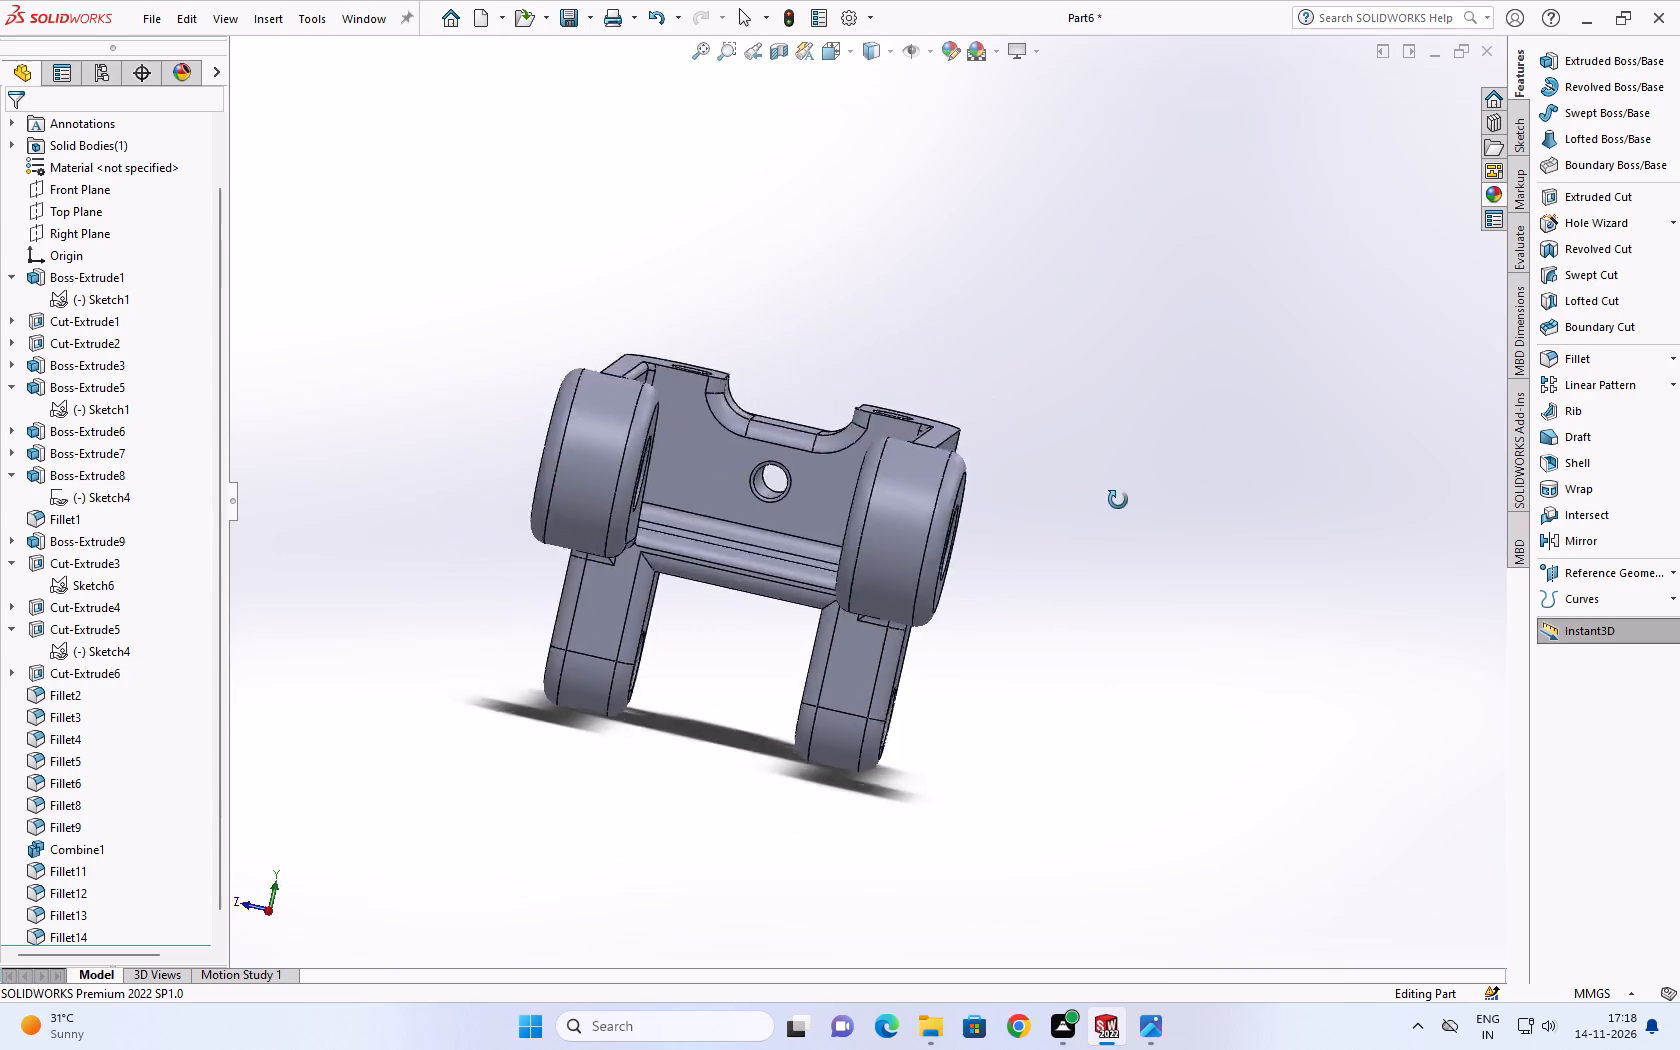
middle_click_drag(1118, 500, 1091, 593)
scroll(1048, 613, "up", 1)
scroll(895, 546, "down", 2)
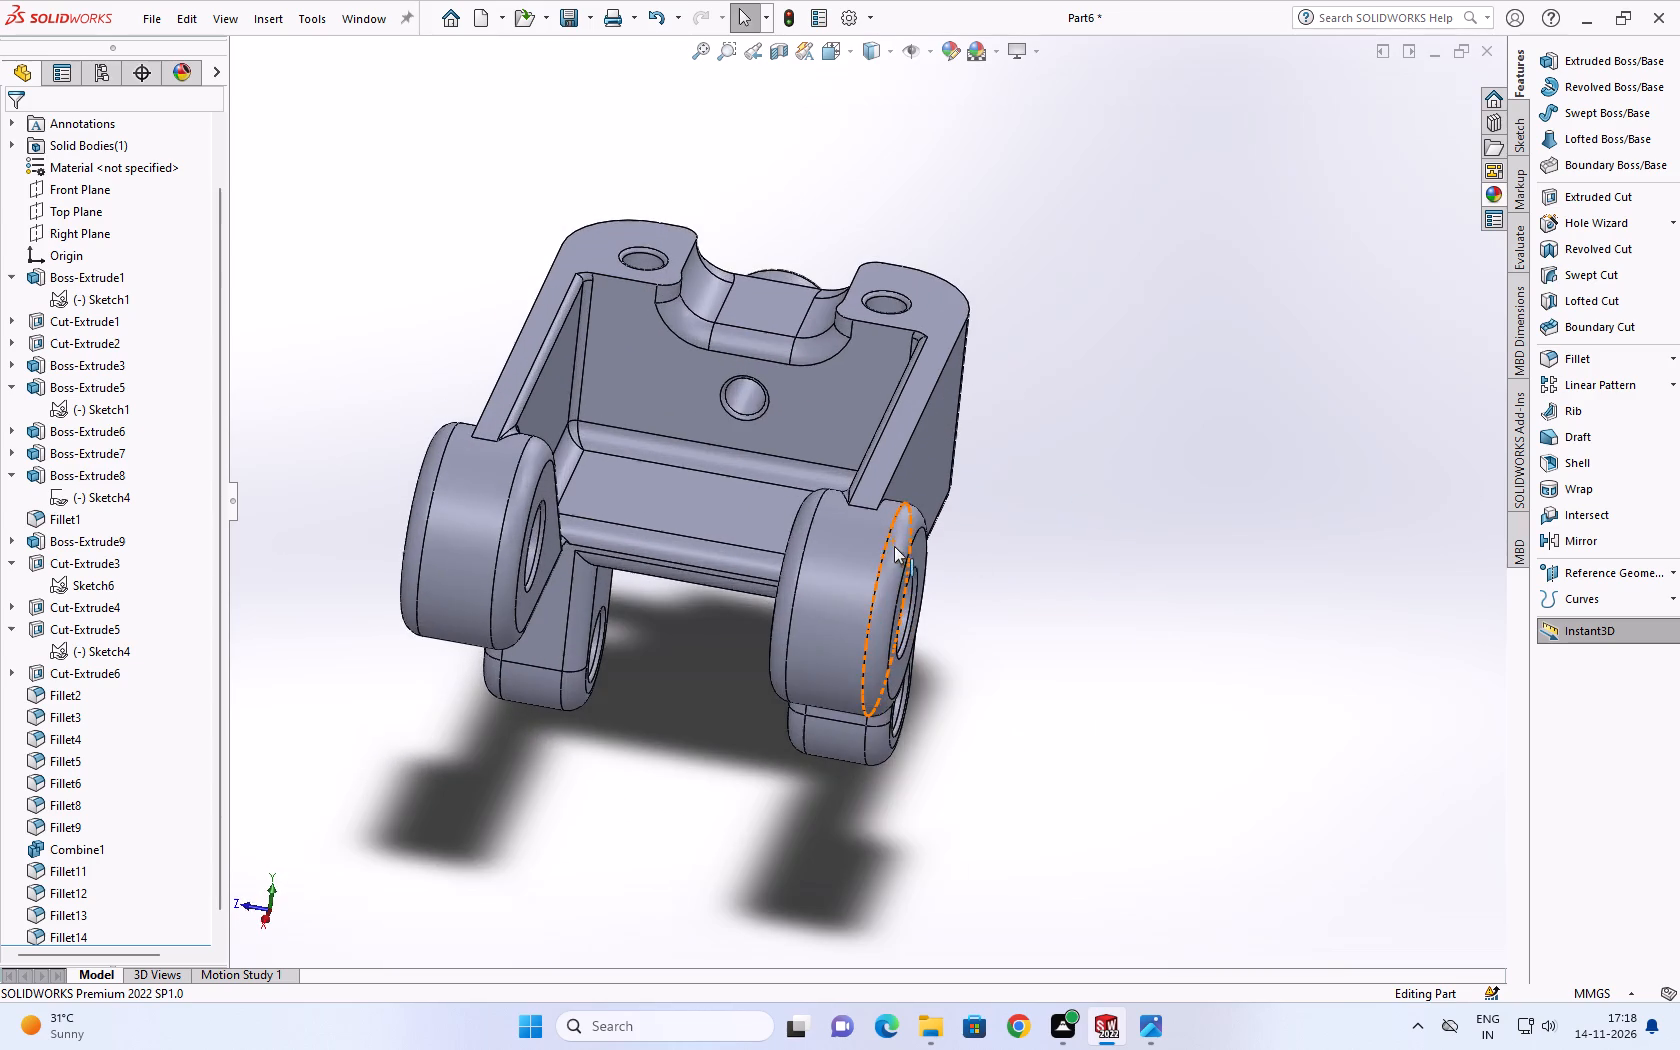
scroll(716, 335, "down", 2)
scroll(713, 335, "up", 1)
middle_click_drag(703, 356, 627, 423)
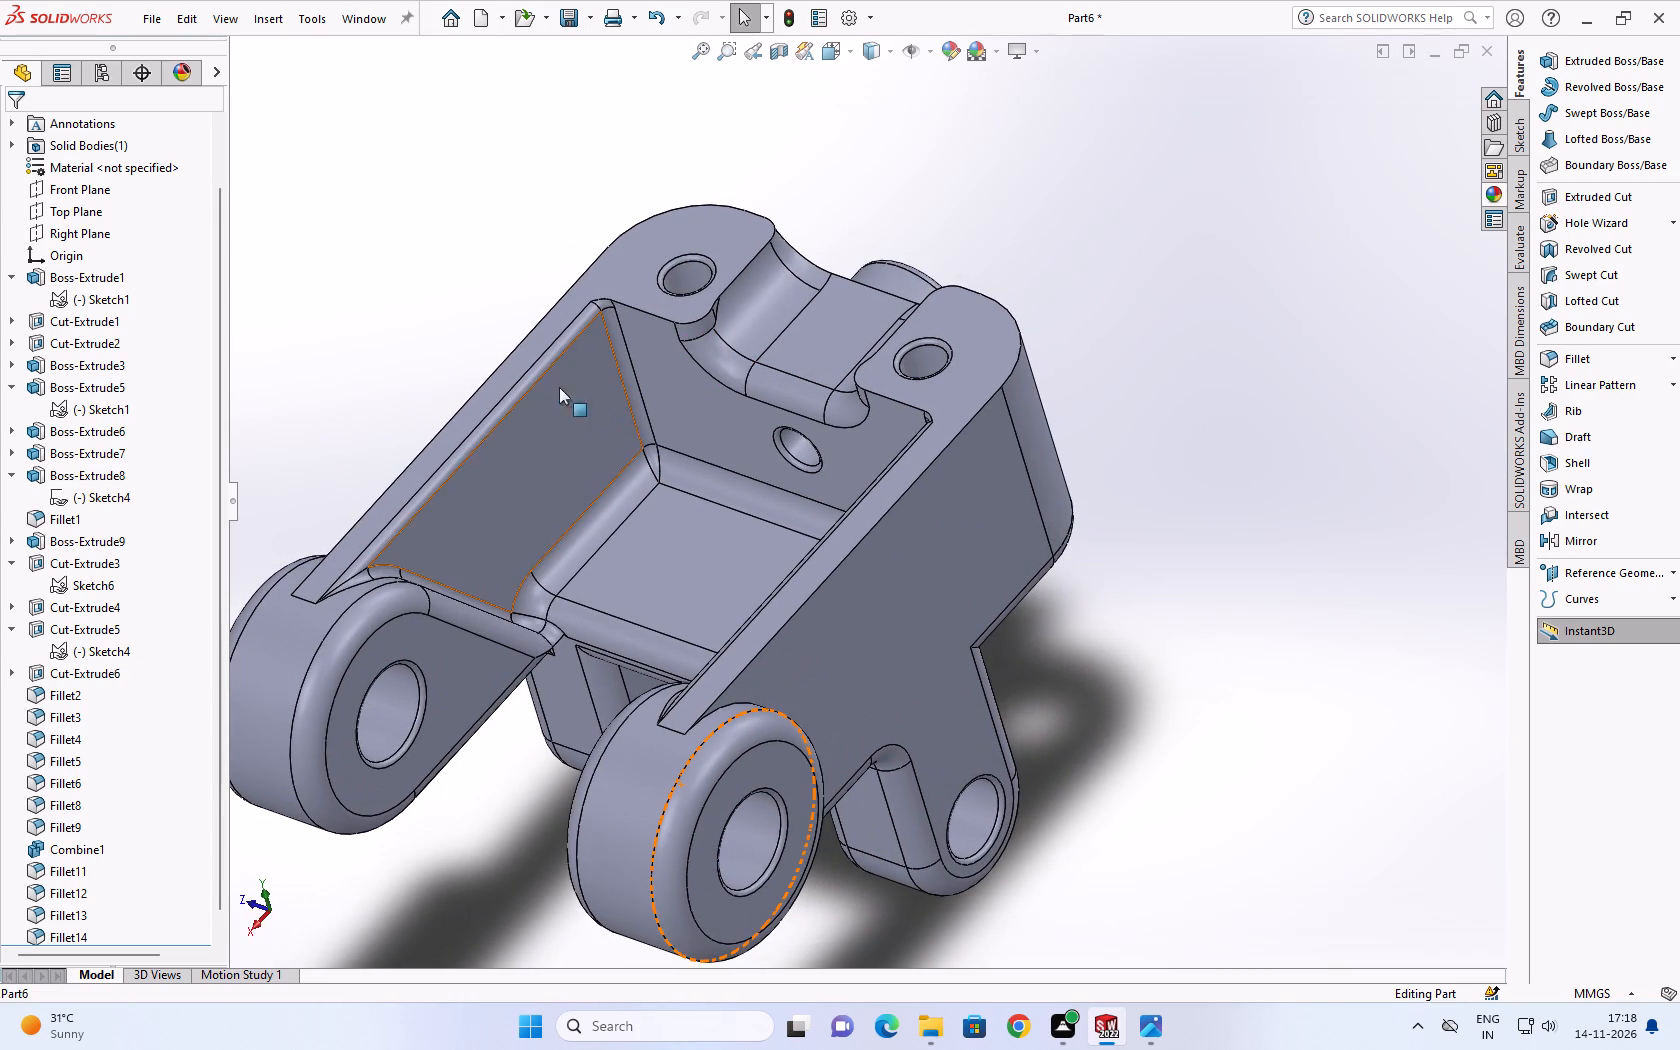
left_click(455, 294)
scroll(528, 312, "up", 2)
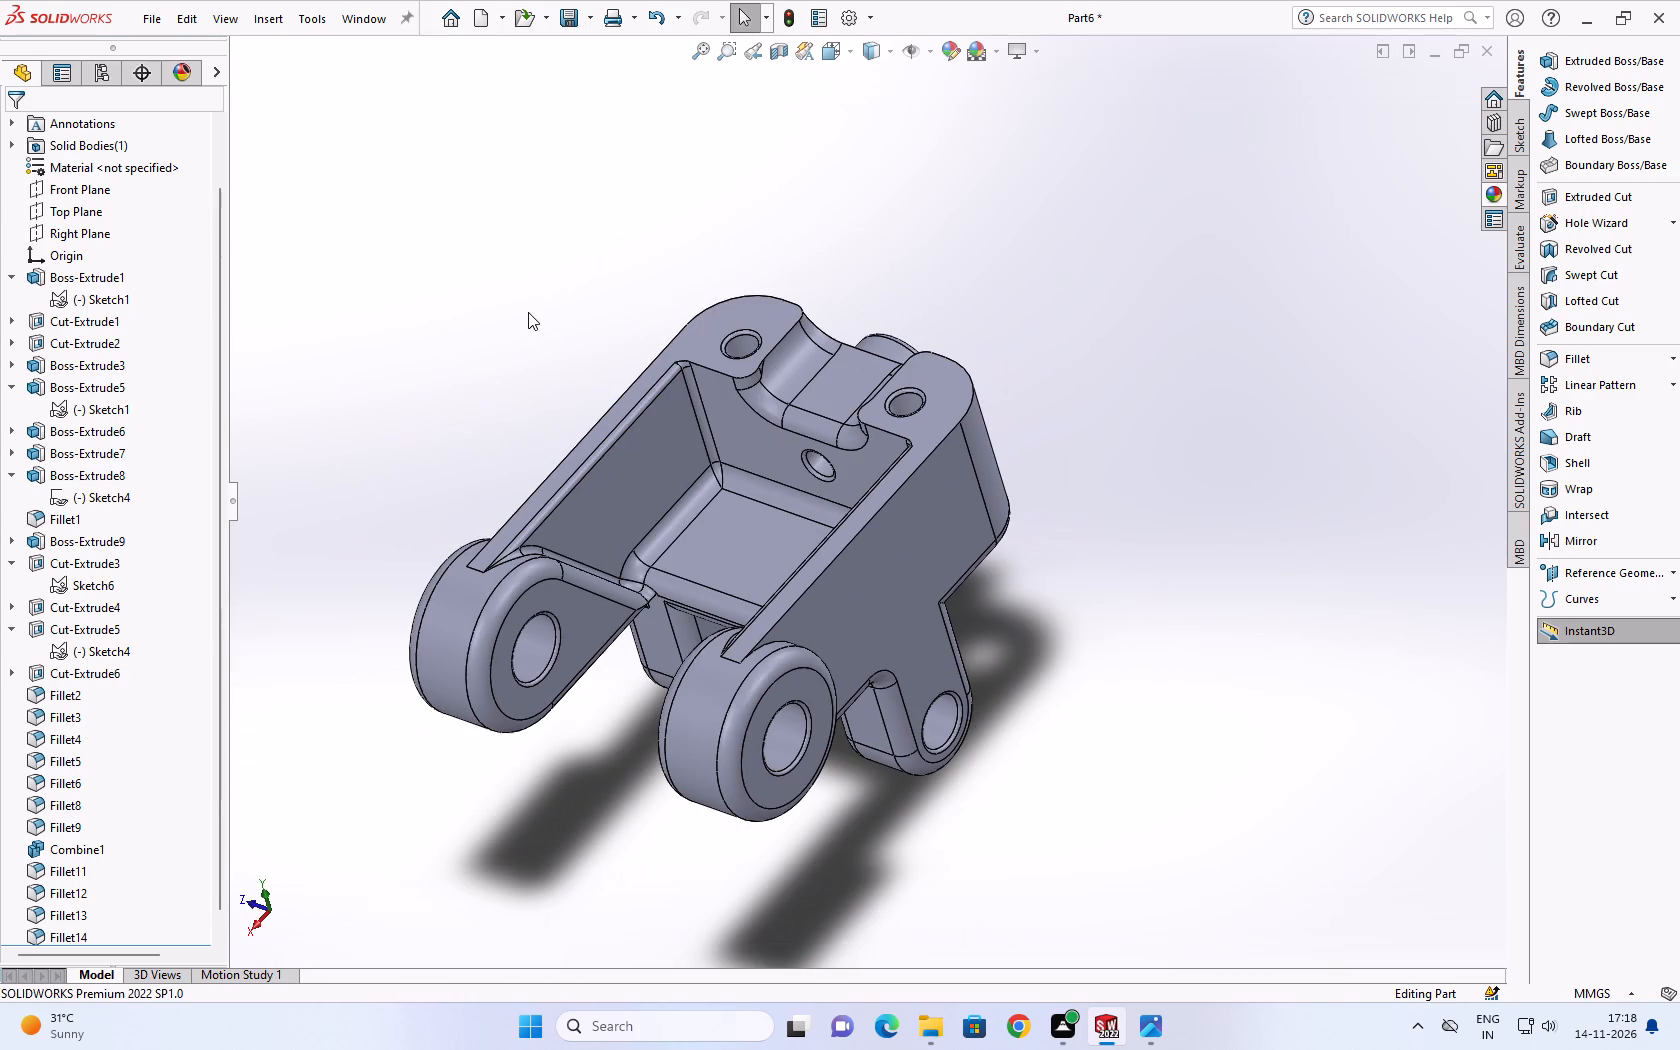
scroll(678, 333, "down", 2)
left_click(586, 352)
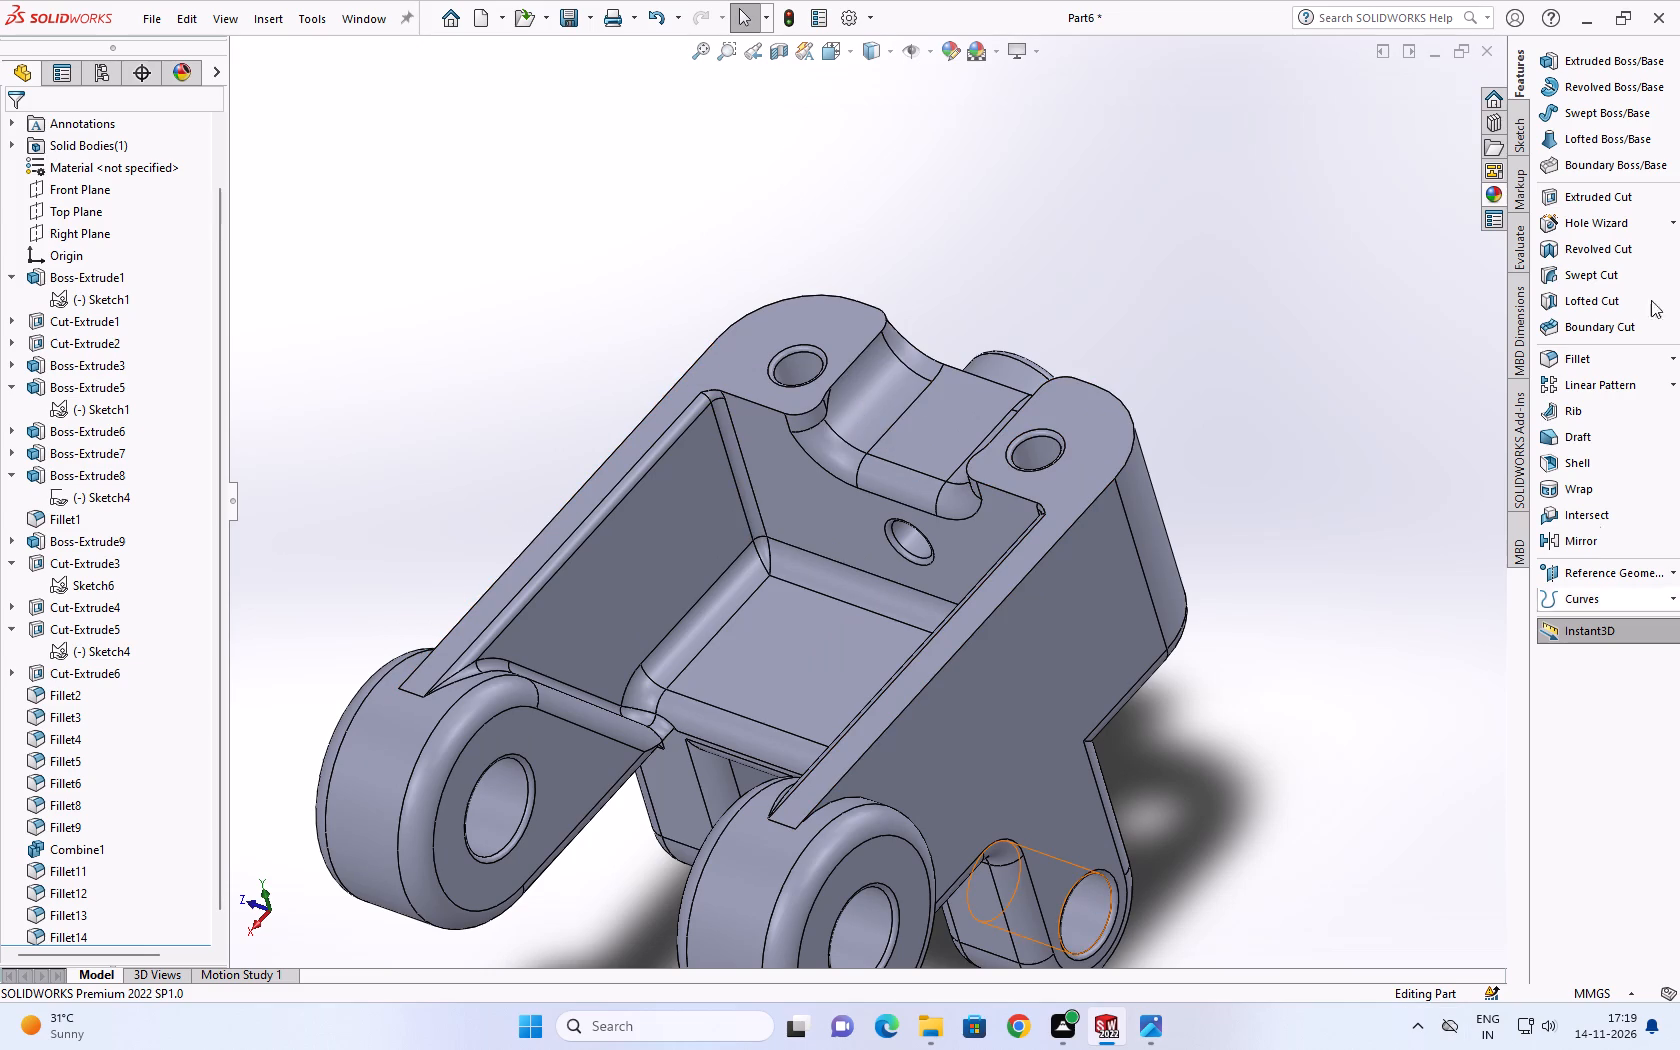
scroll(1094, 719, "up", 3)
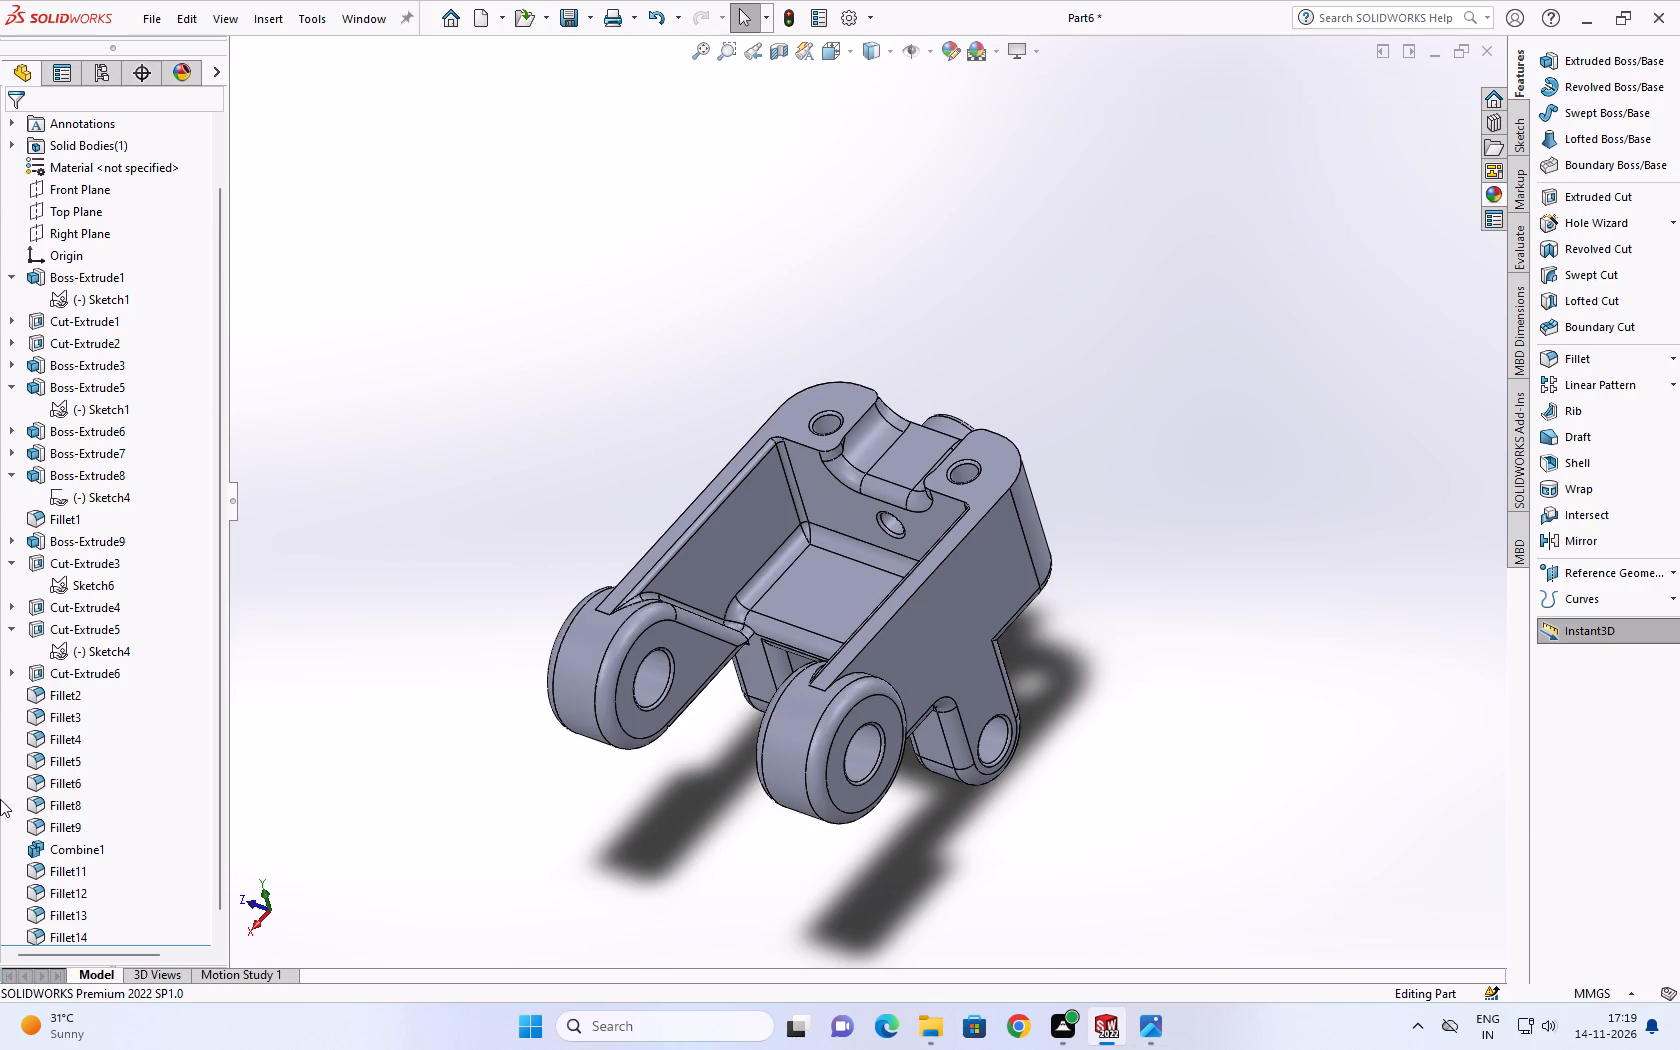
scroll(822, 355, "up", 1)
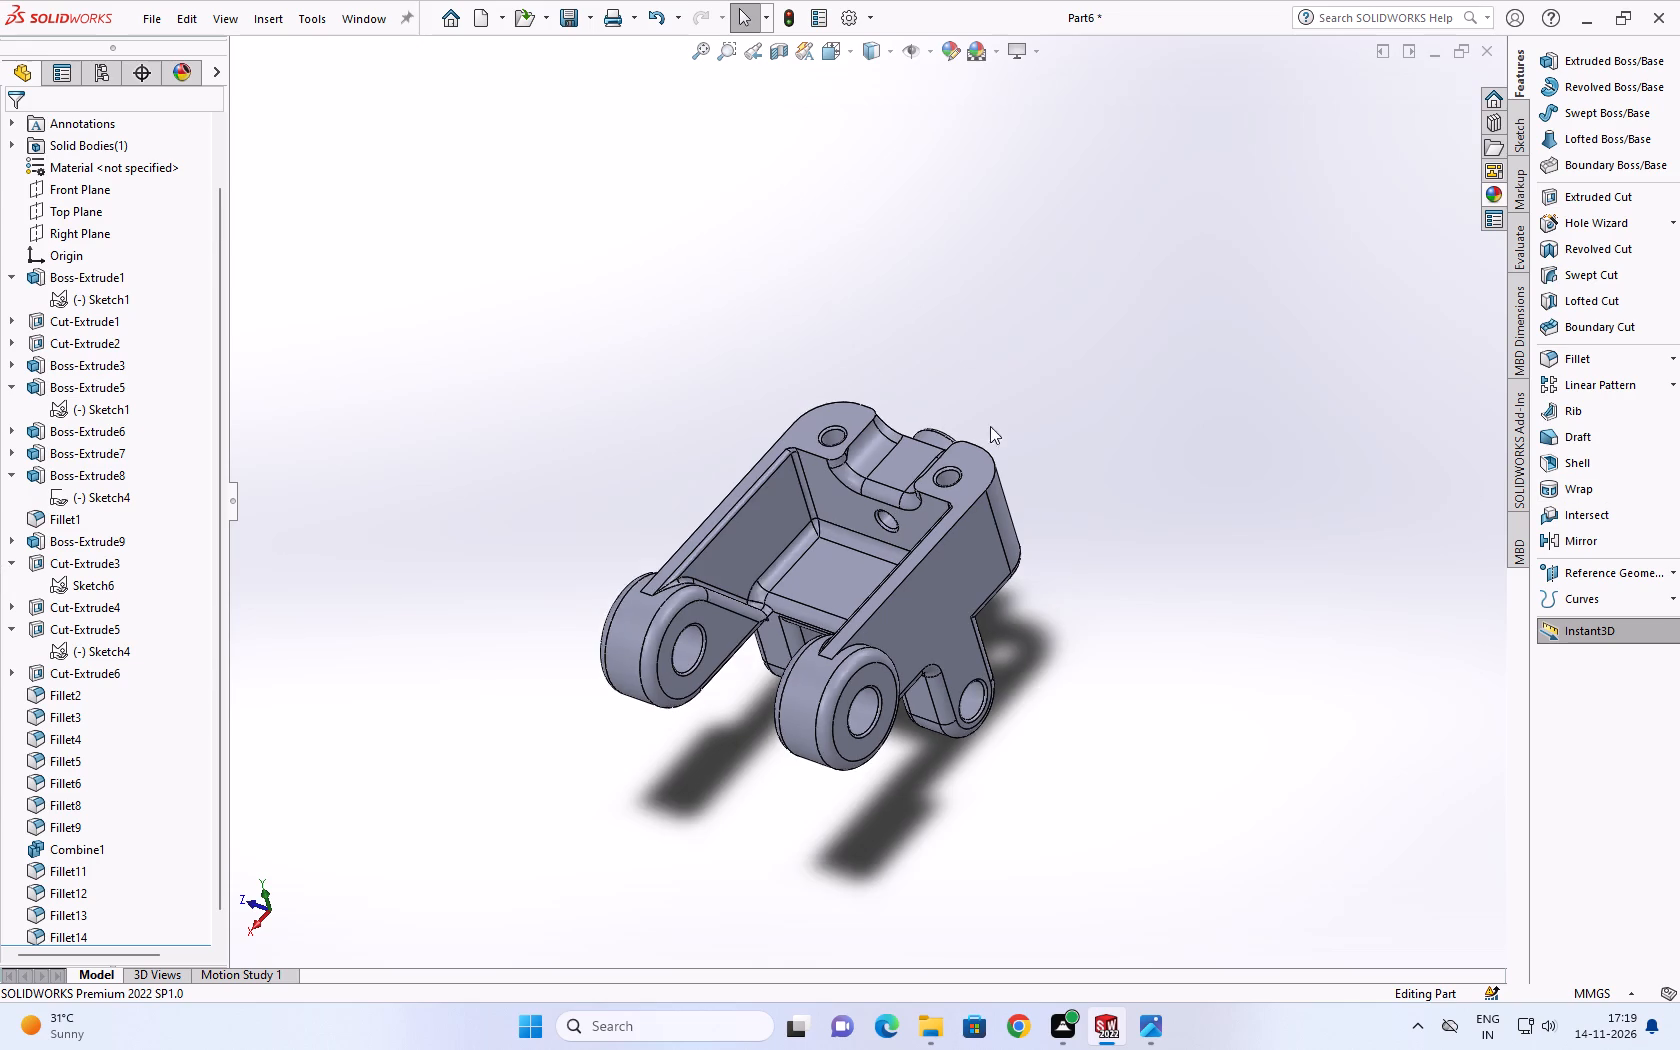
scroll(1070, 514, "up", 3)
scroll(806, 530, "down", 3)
Examine the completed bracket's underside, rear lug face and sides by orbiting and switching between the standard bottom and side views.
middle_click_drag(889, 528, 1183, 266)
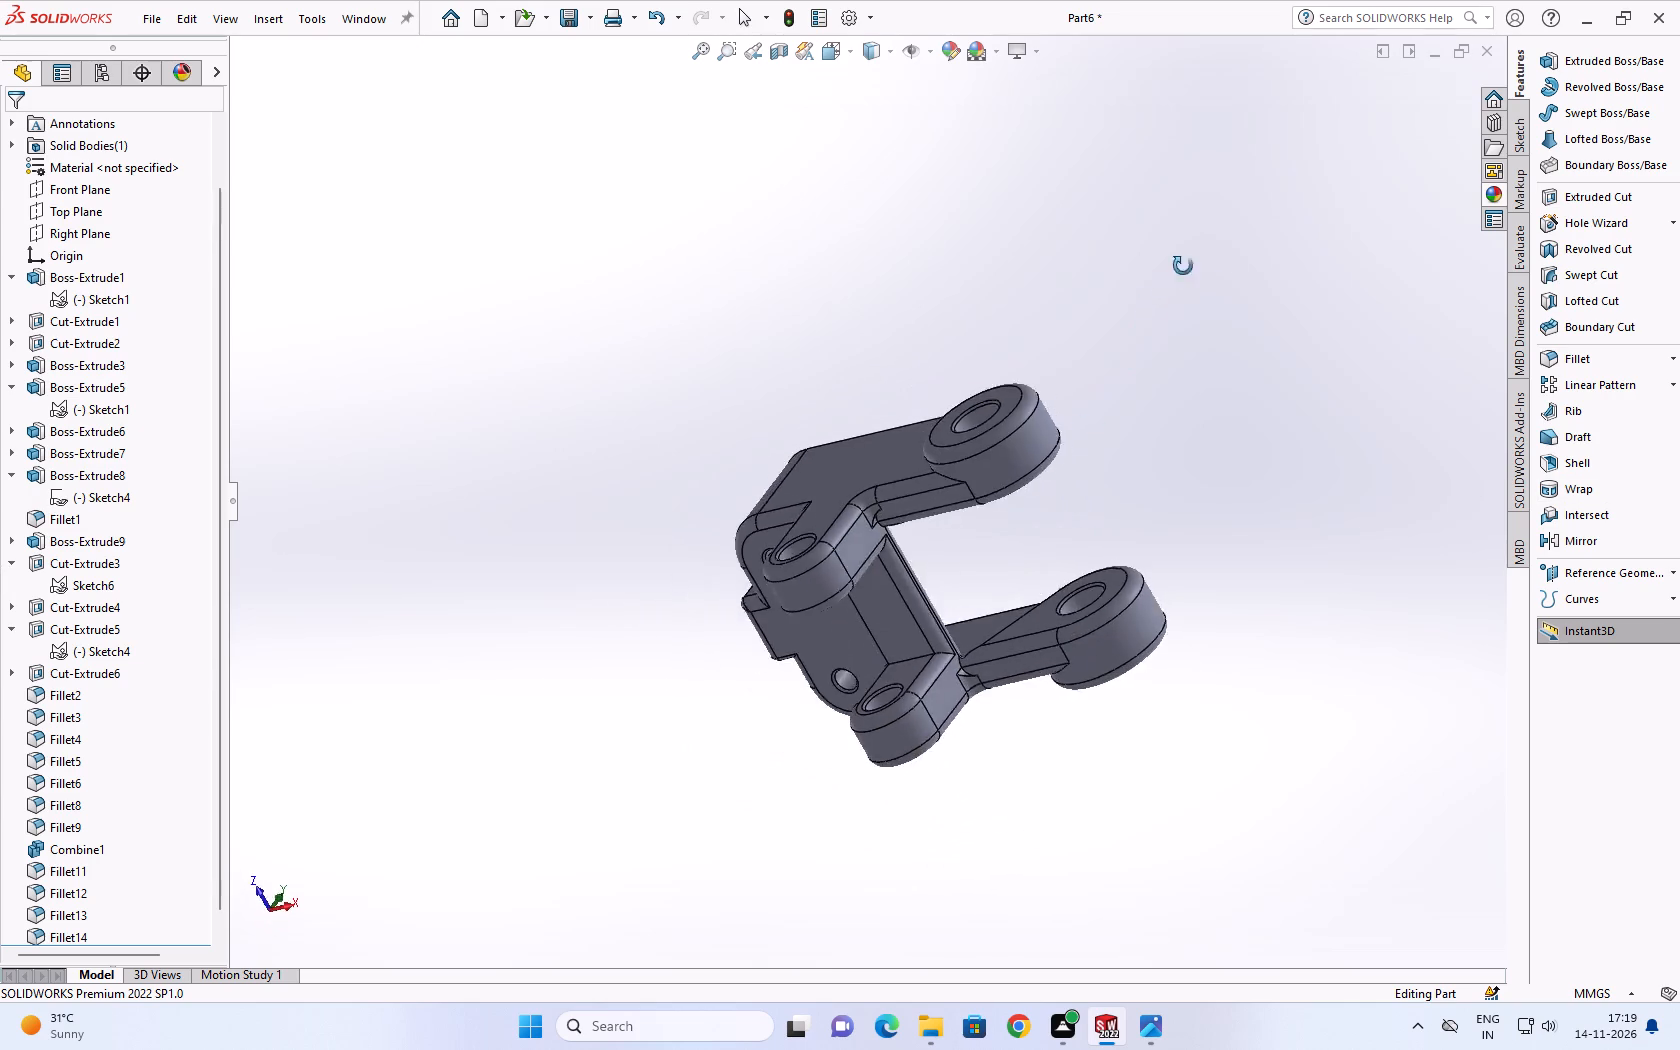
middle_click_drag(1183, 266, 1327, 630)
right_click_drag(1261, 575, 1183, 858)
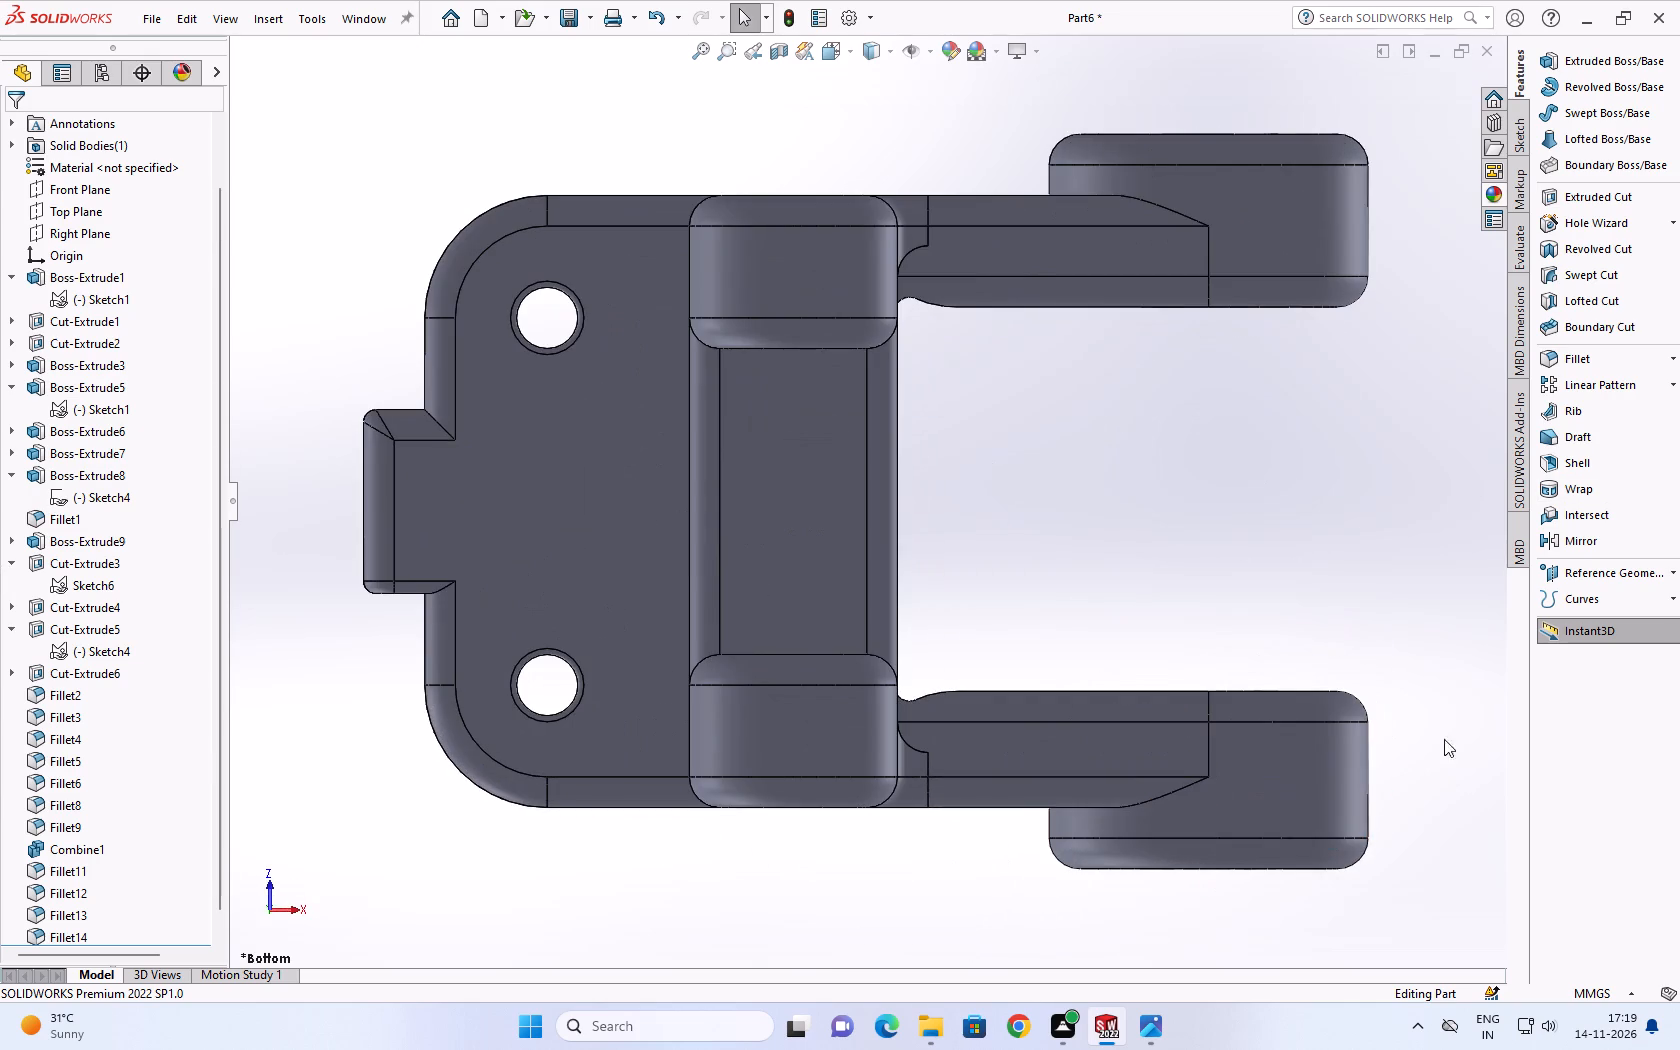
right_click_drag(1401, 668, 1379, 553)
right_click_drag(1367, 596, 1295, 610)
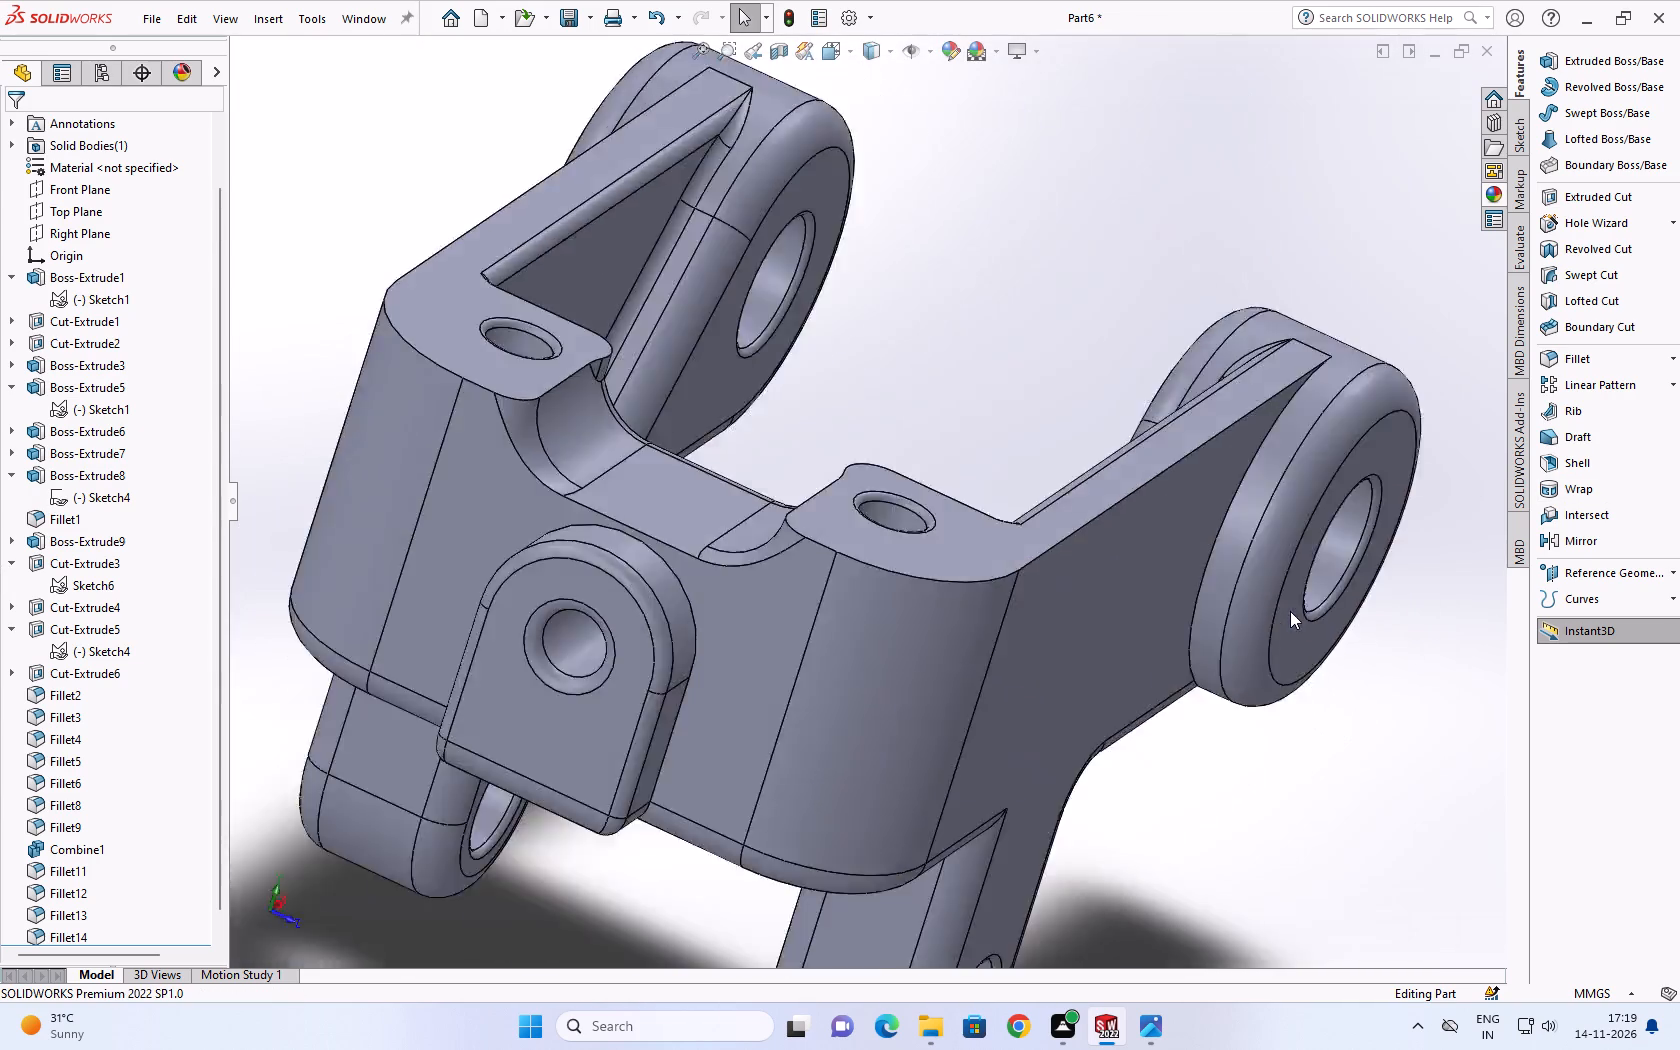
right_click_drag(1396, 660, 1442, 654)
right_click_drag(1427, 661, 1403, 676)
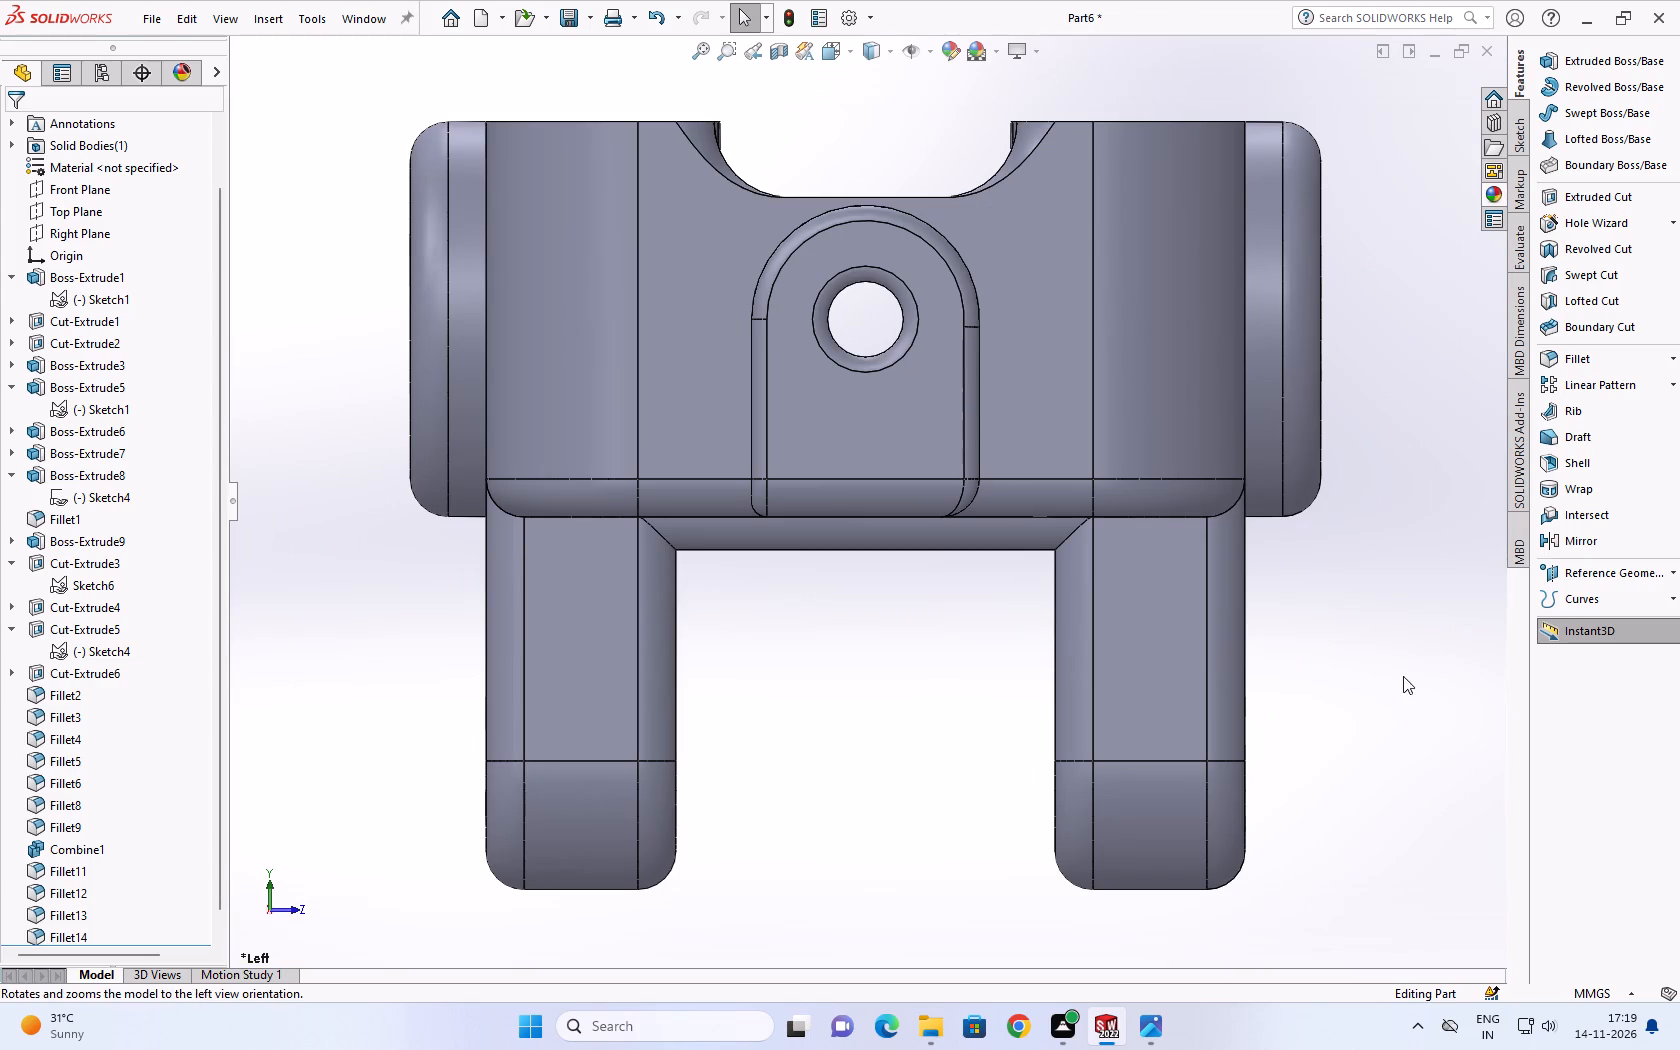
right_click_drag(1403, 676, 1330, 680)
right_click(1326, 683)
right_click_drag(1363, 678, 1303, 666)
right_click_drag(1282, 531, 1479, 539)
right_click_drag(1364, 635, 1434, 623)
right_click_drag(1438, 621, 1315, 657)
Compare the bracket's pocket side and underside by alternating between the standard top and bottom views, ending in the top view.
right_click_drag(1349, 650, 1373, 508)
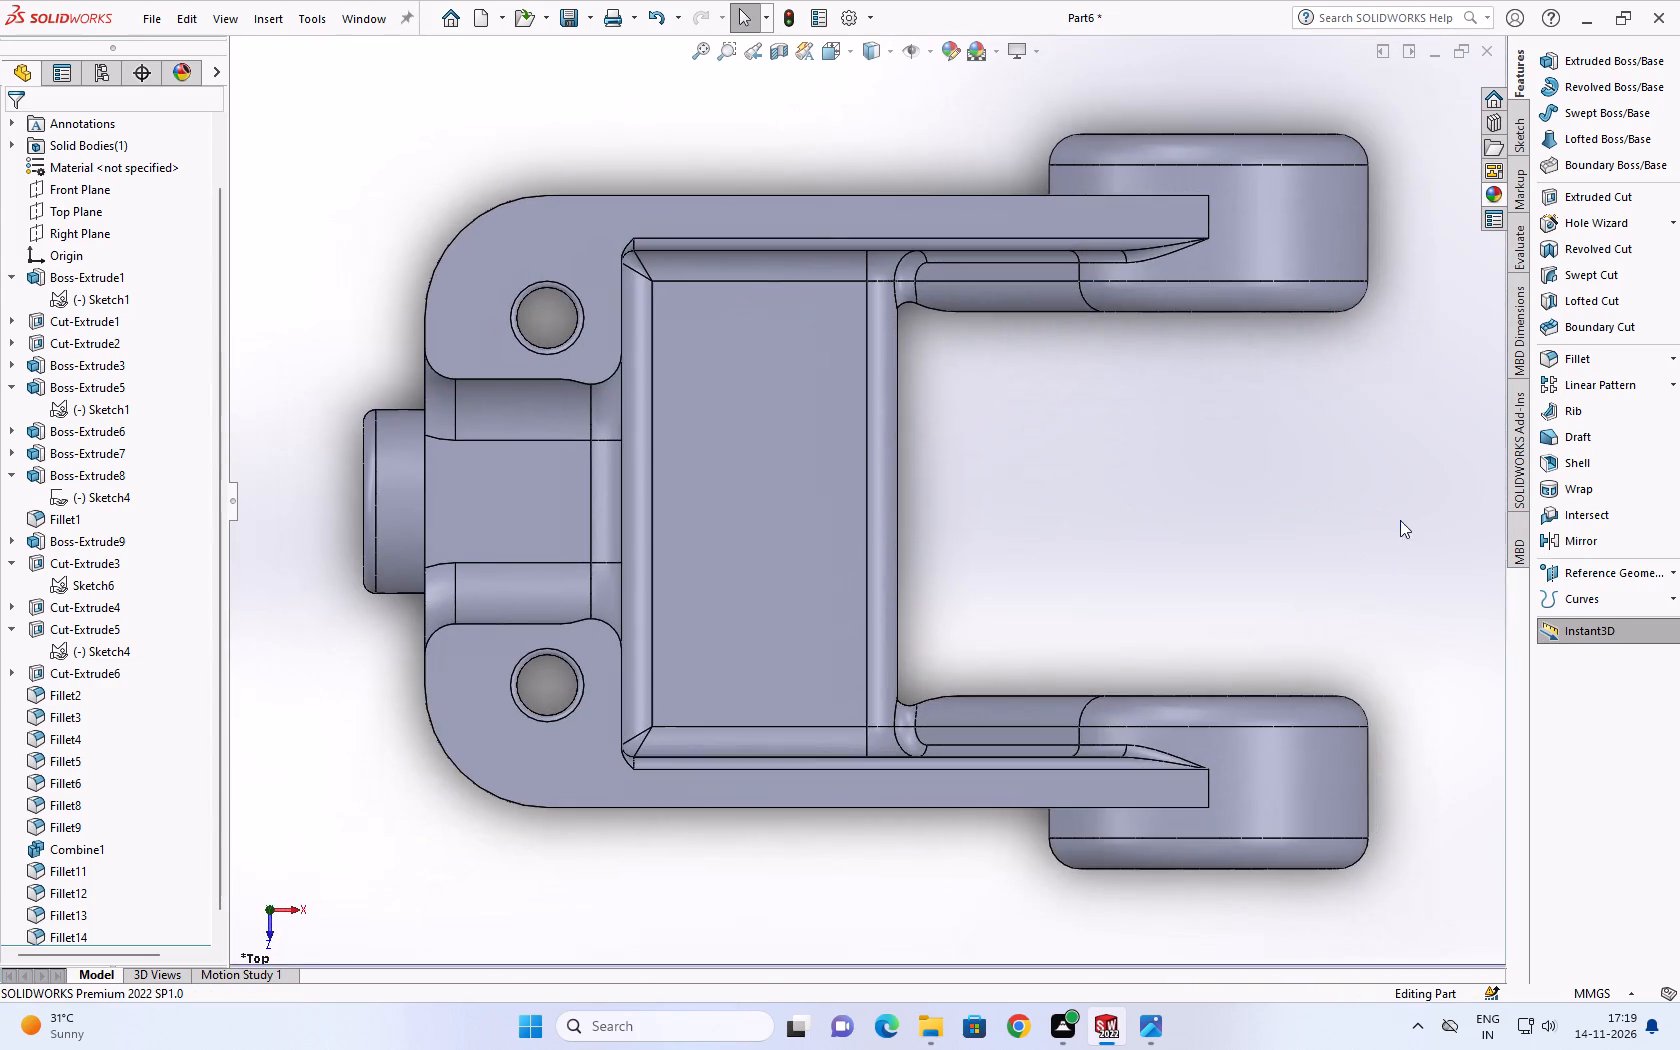
right_click_drag(1374, 525, 1378, 640)
right_click_drag(1397, 616, 1371, 422)
right_click_drag(1370, 424, 1367, 736)
right_click_drag(1385, 691, 1280, 187)
right_click_drag(1329, 351, 1300, 420)
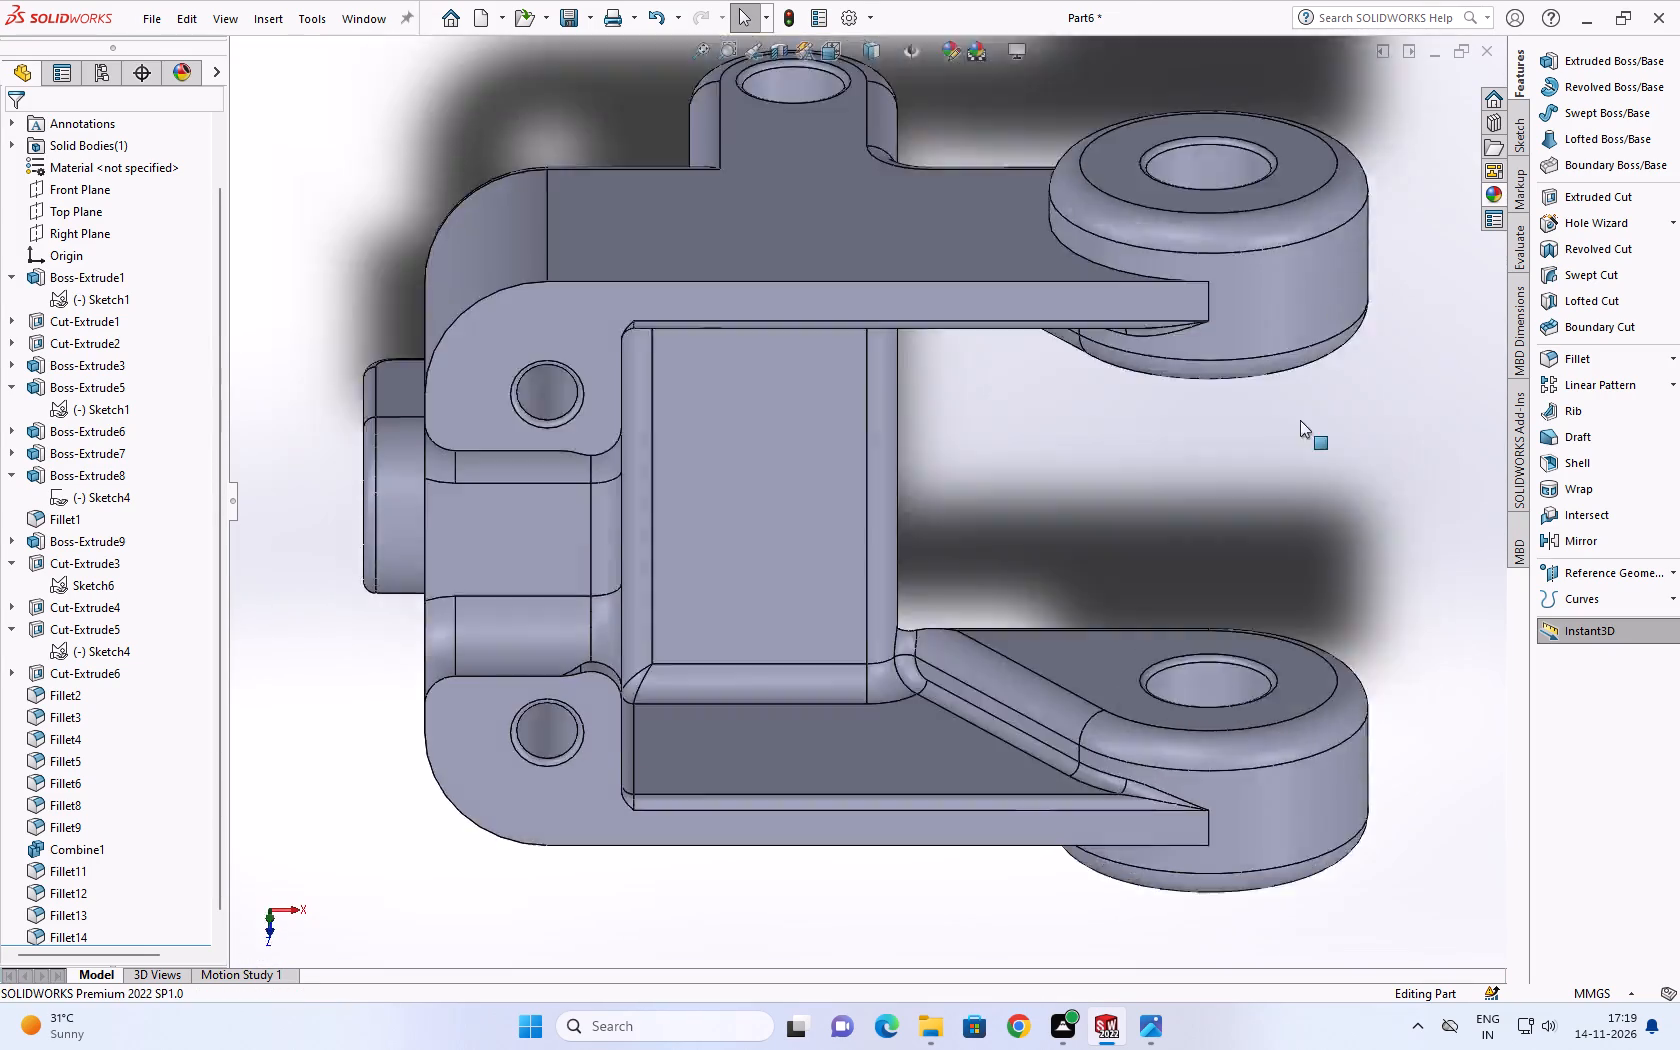
right_click_drag(1300, 420, 1258, 624)
right_click_drag(1249, 583, 1265, 349)
right_click_drag(1265, 334, 1299, 658)
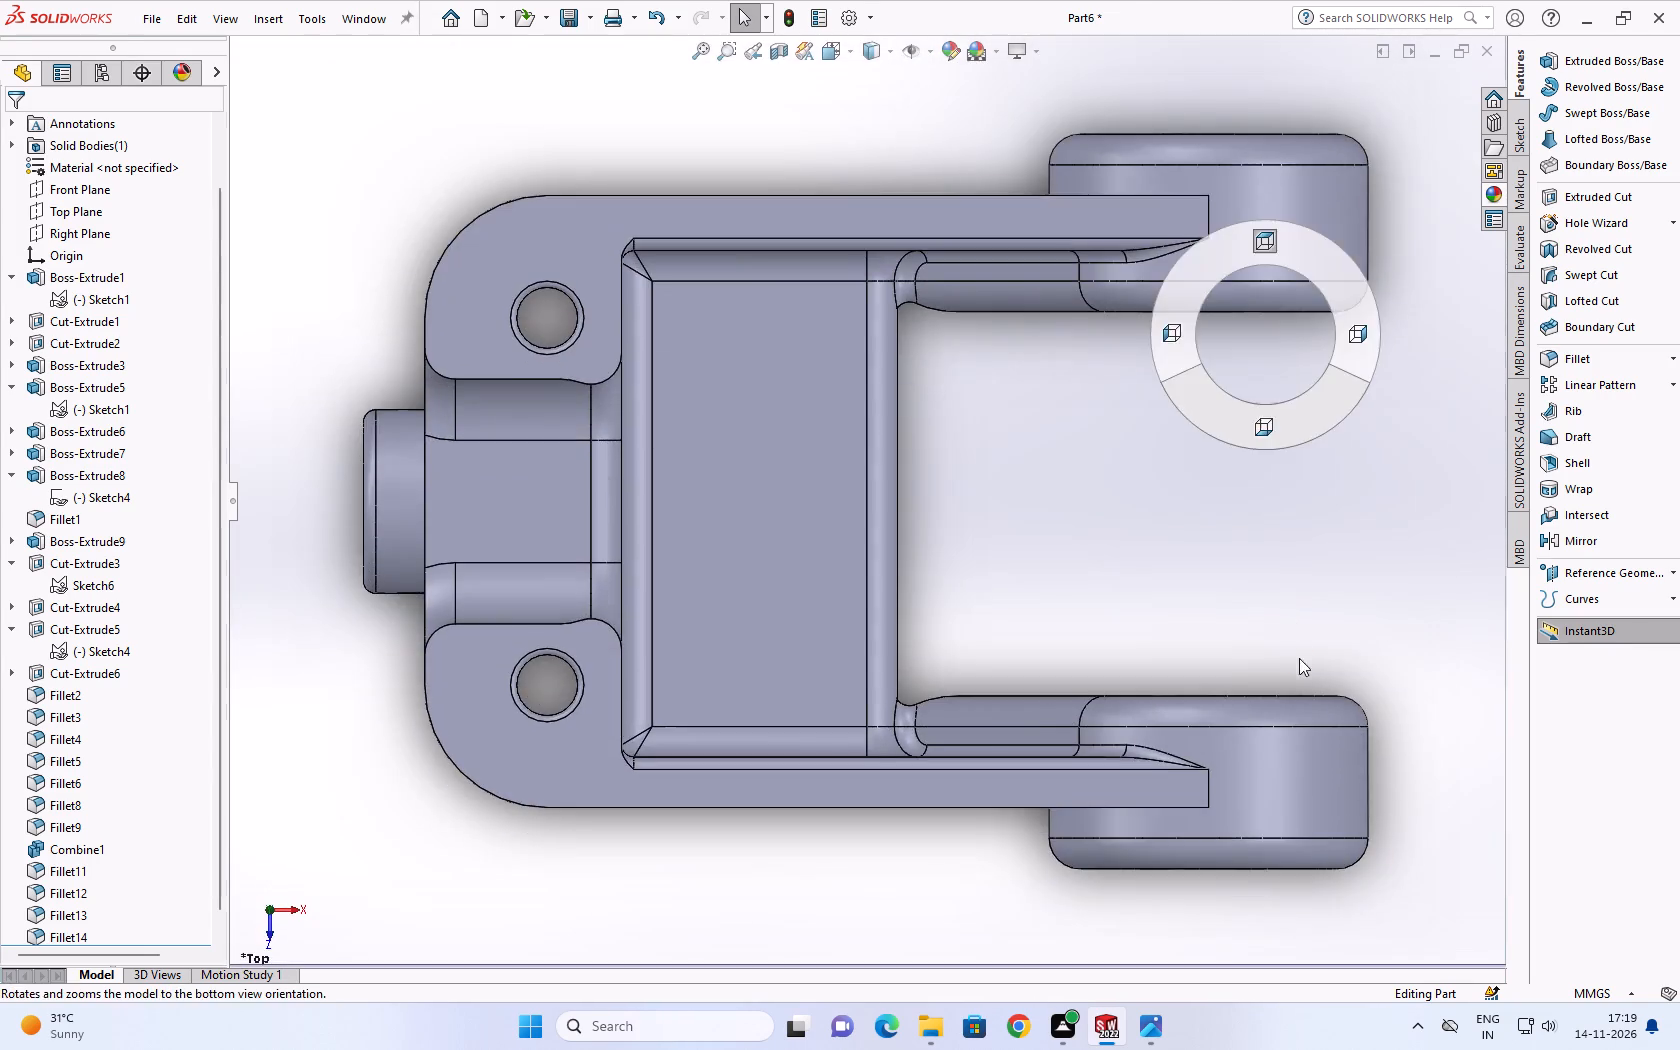
right_click_drag(1299, 658, 1300, 661)
right_click_drag(1300, 633, 1307, 358)
right_click_drag(1307, 358, 1312, 737)
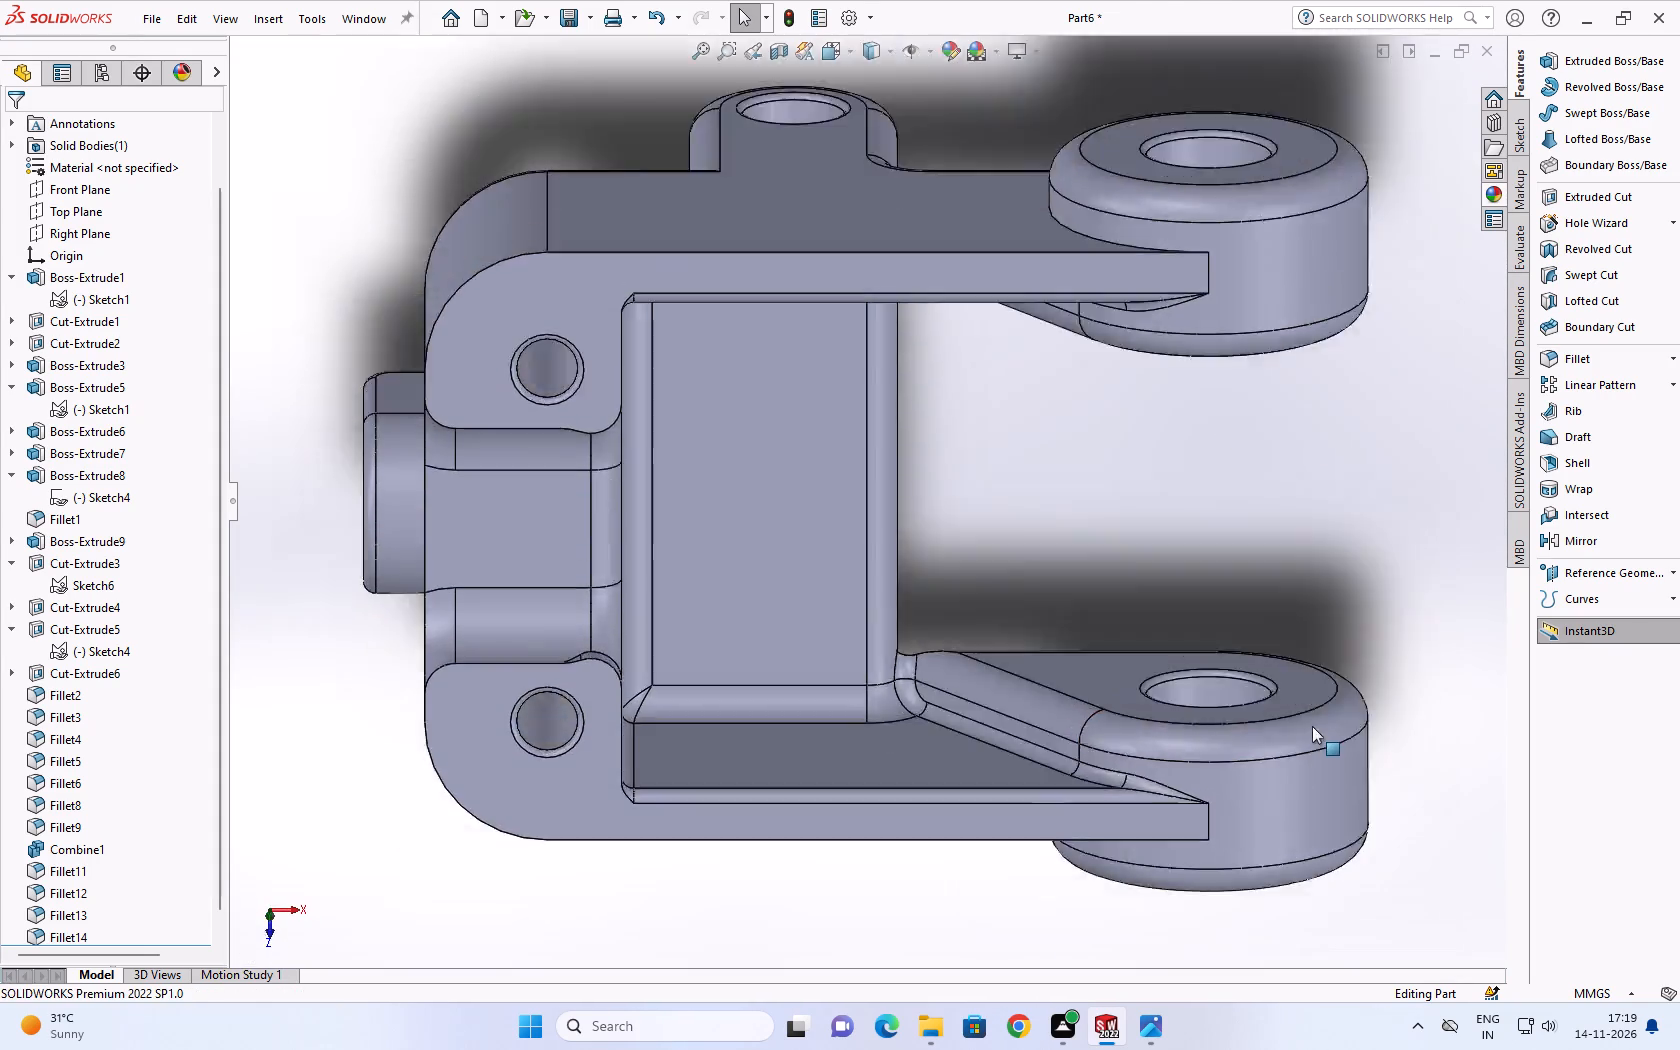
right_click_drag(1312, 547, 1306, 320)
right_click_drag(1306, 320, 1305, 676)
right_click_drag(1294, 597, 1263, 467)
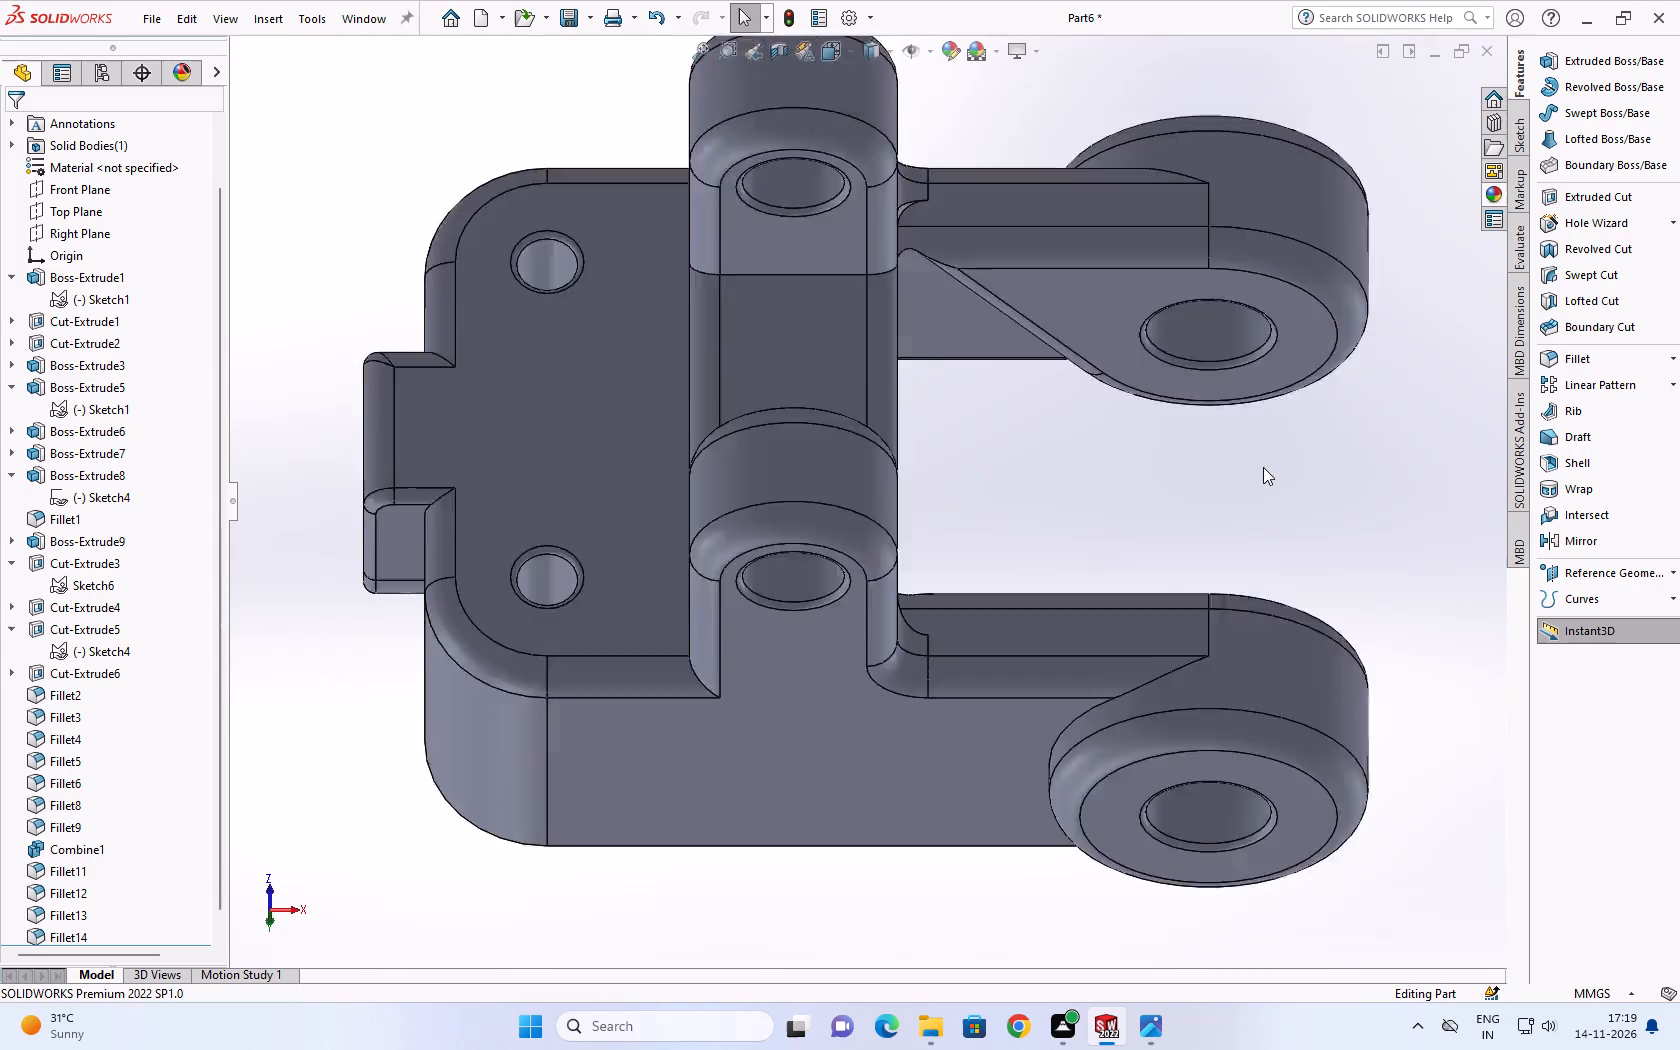
right_click_drag(1263, 467, 1298, 457)
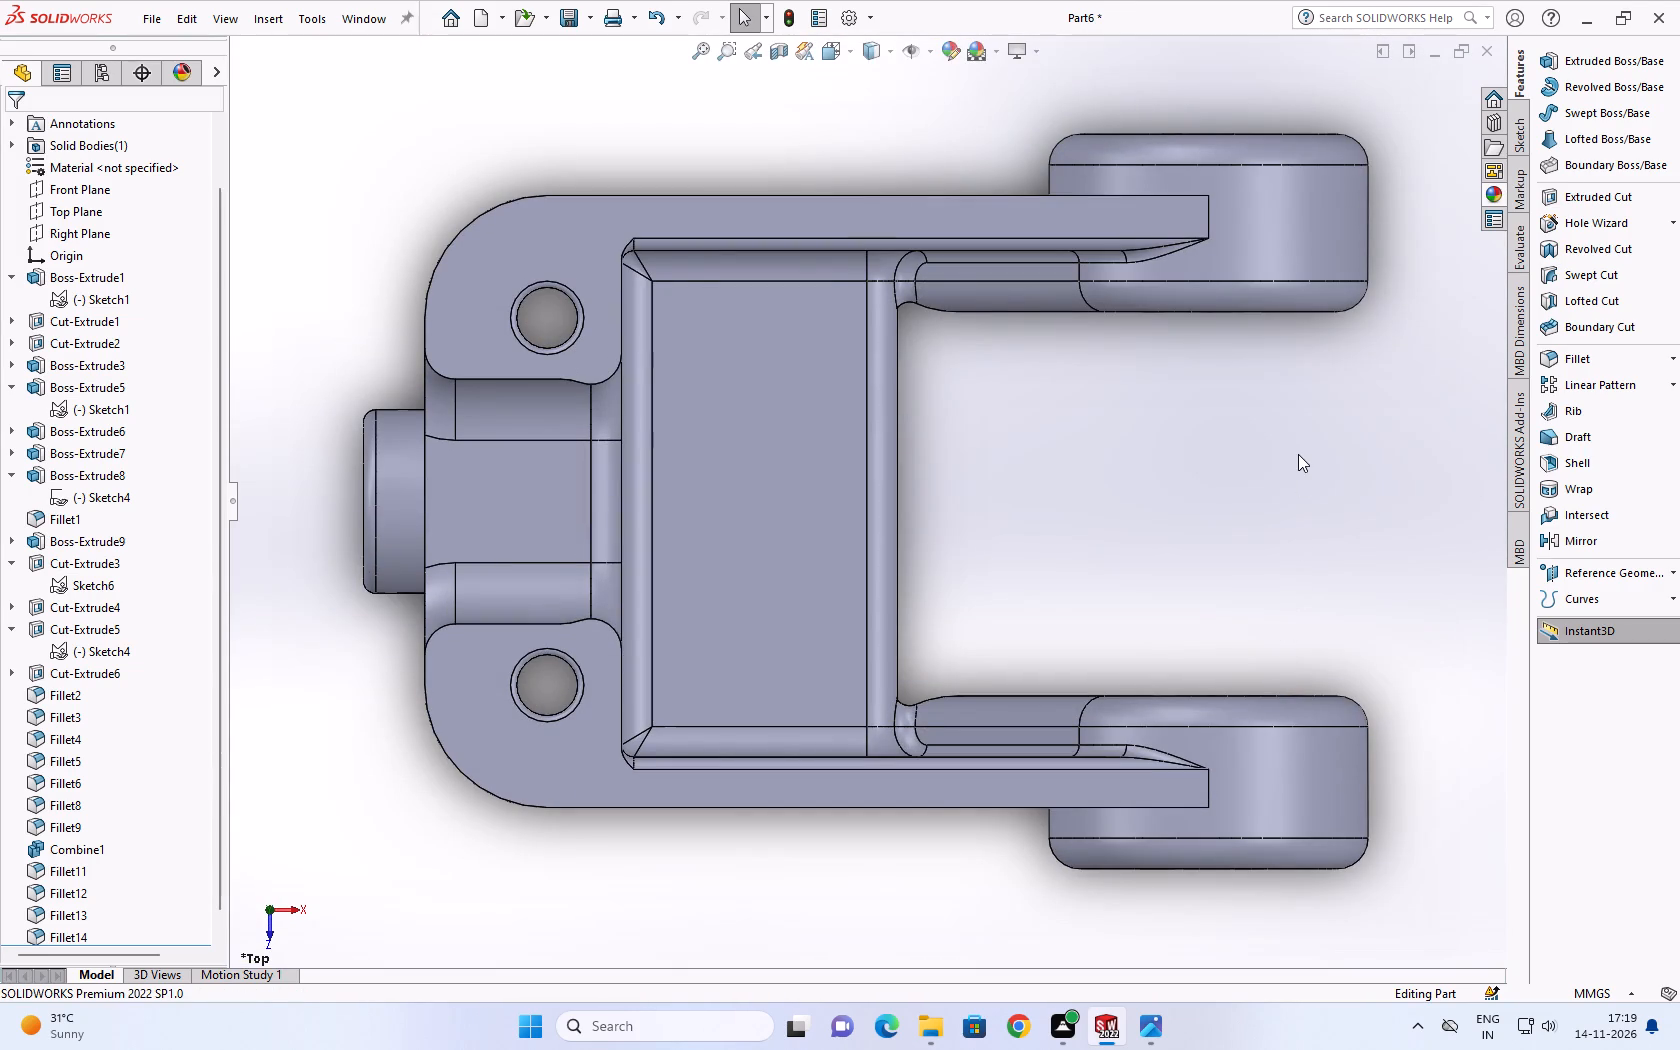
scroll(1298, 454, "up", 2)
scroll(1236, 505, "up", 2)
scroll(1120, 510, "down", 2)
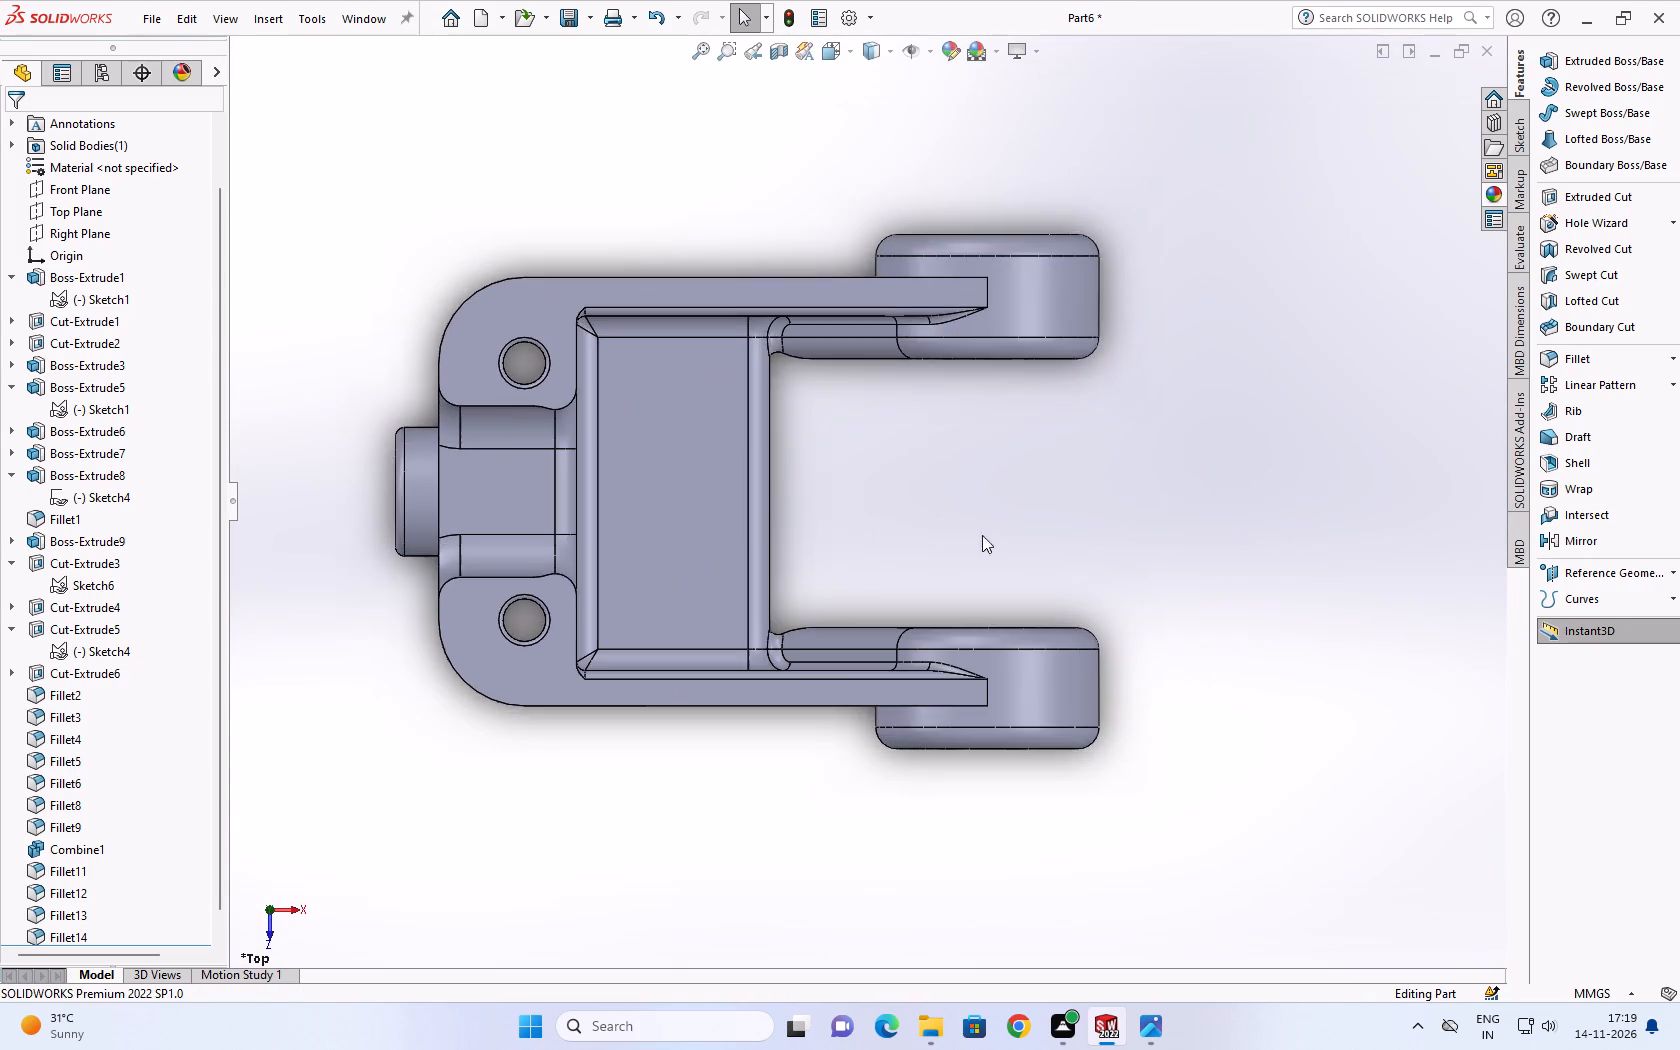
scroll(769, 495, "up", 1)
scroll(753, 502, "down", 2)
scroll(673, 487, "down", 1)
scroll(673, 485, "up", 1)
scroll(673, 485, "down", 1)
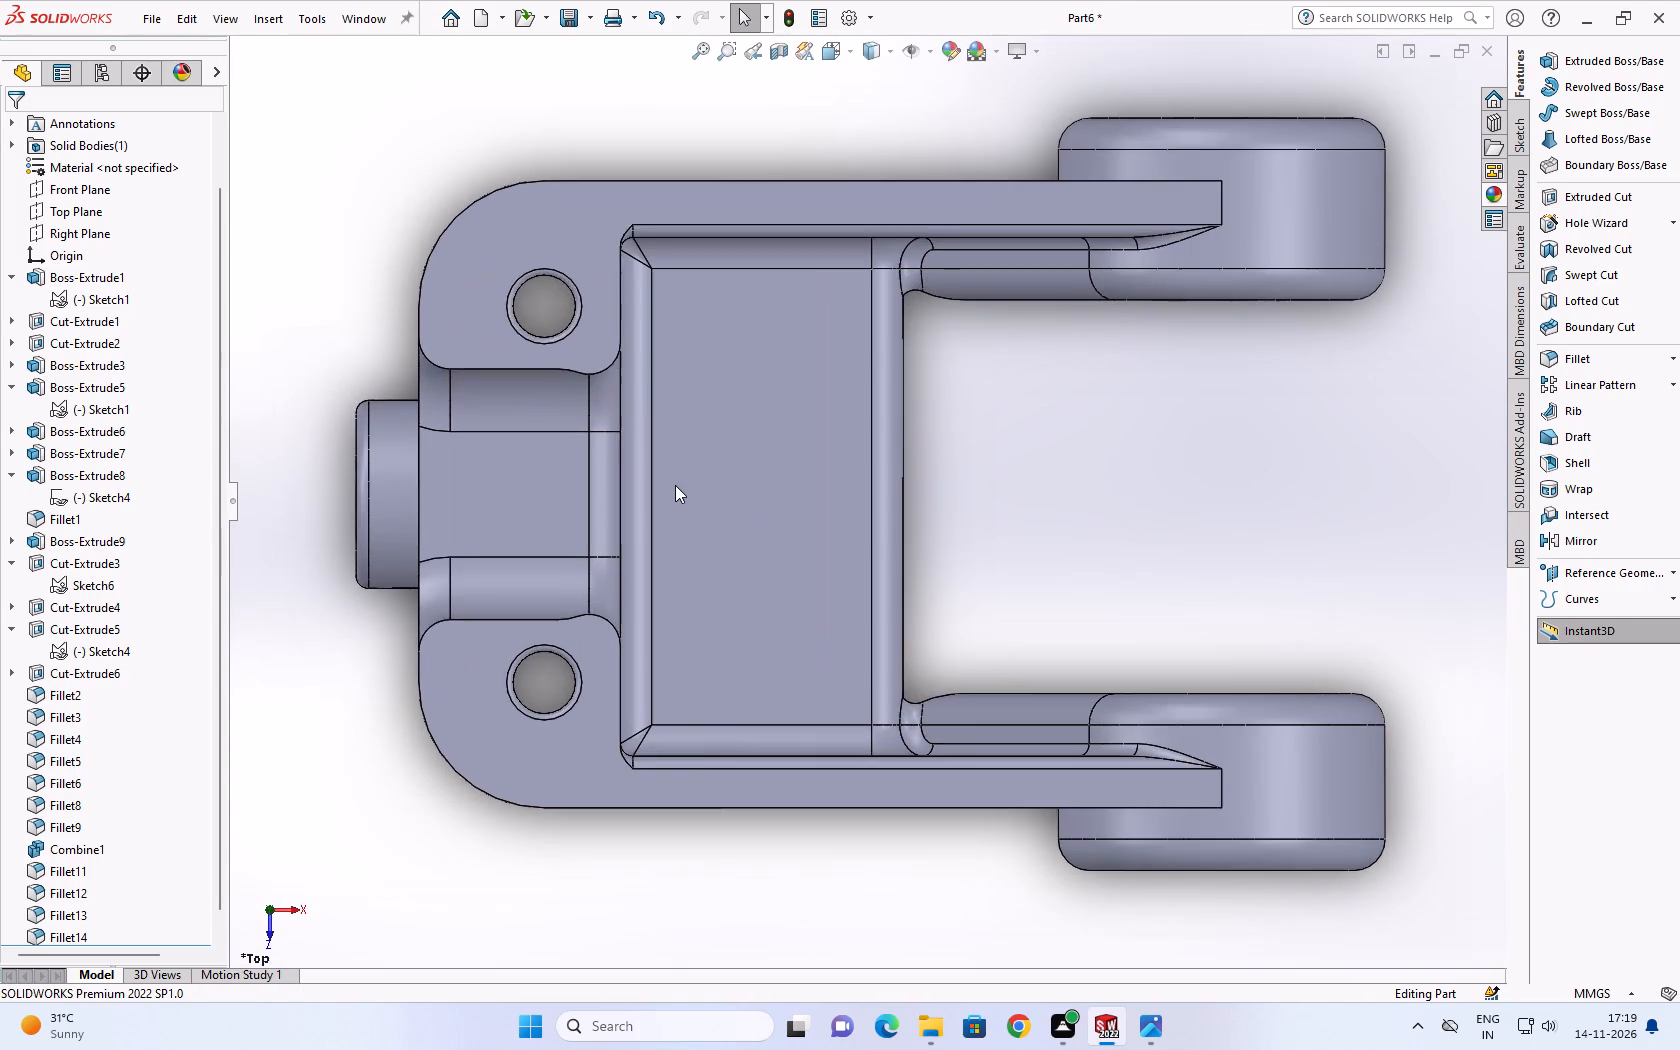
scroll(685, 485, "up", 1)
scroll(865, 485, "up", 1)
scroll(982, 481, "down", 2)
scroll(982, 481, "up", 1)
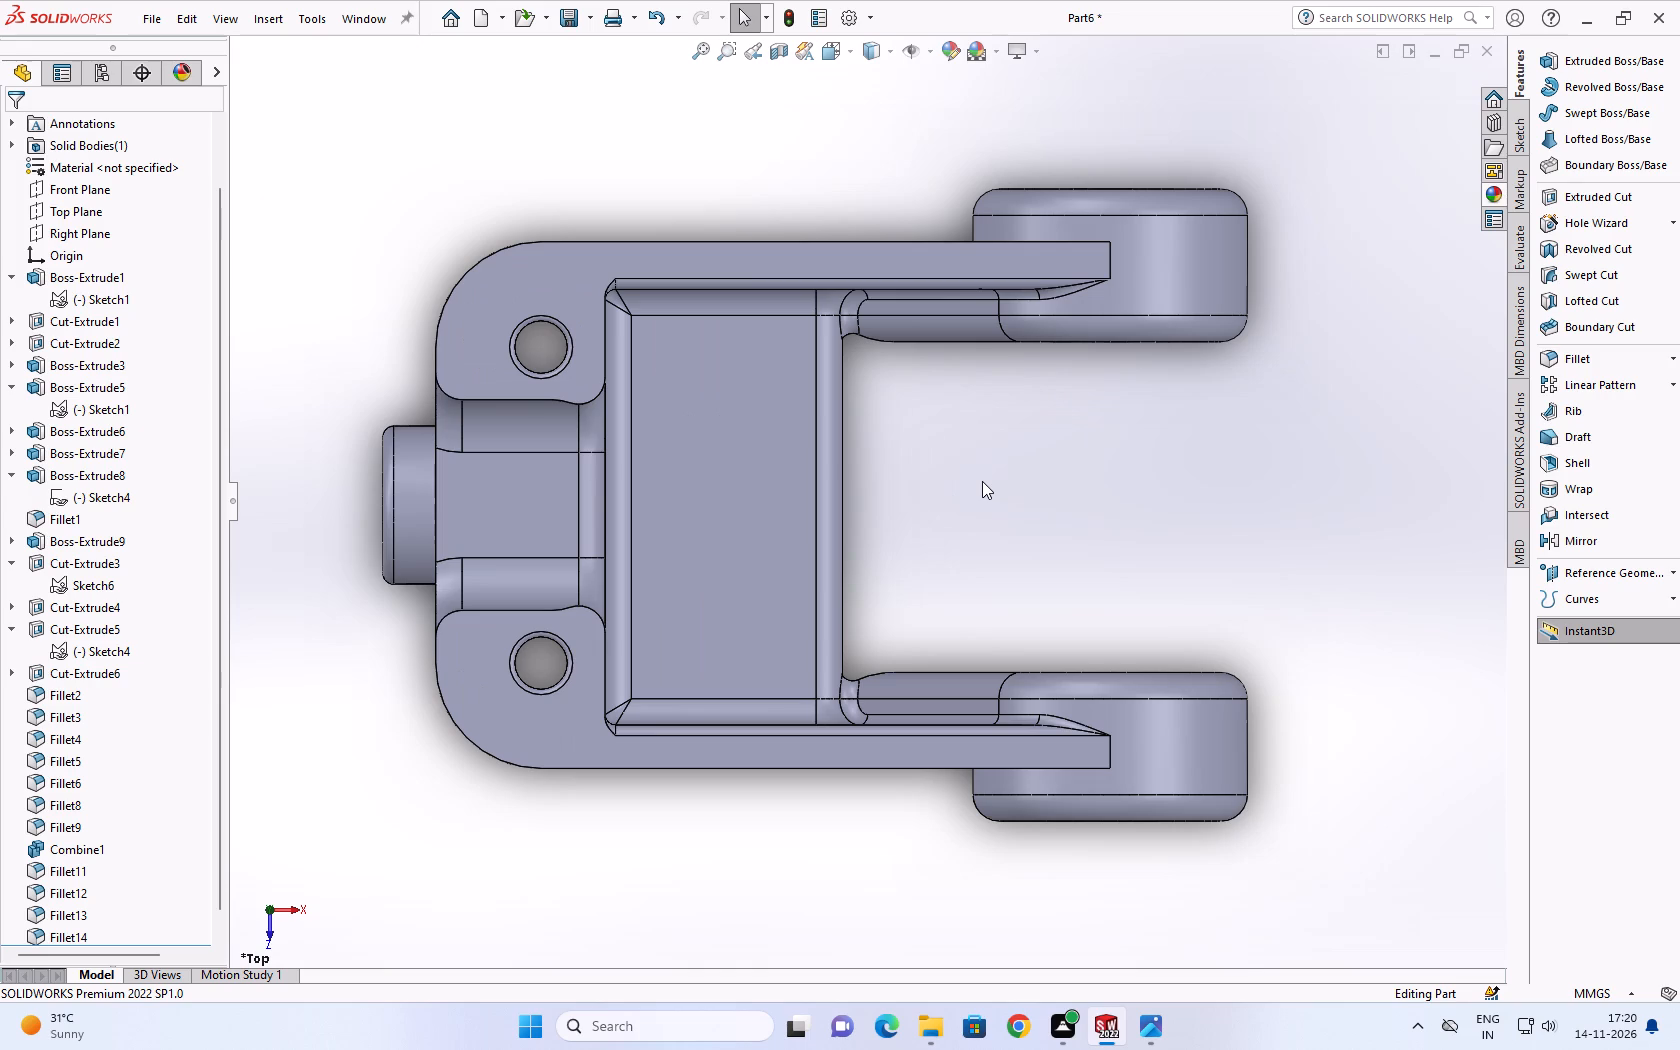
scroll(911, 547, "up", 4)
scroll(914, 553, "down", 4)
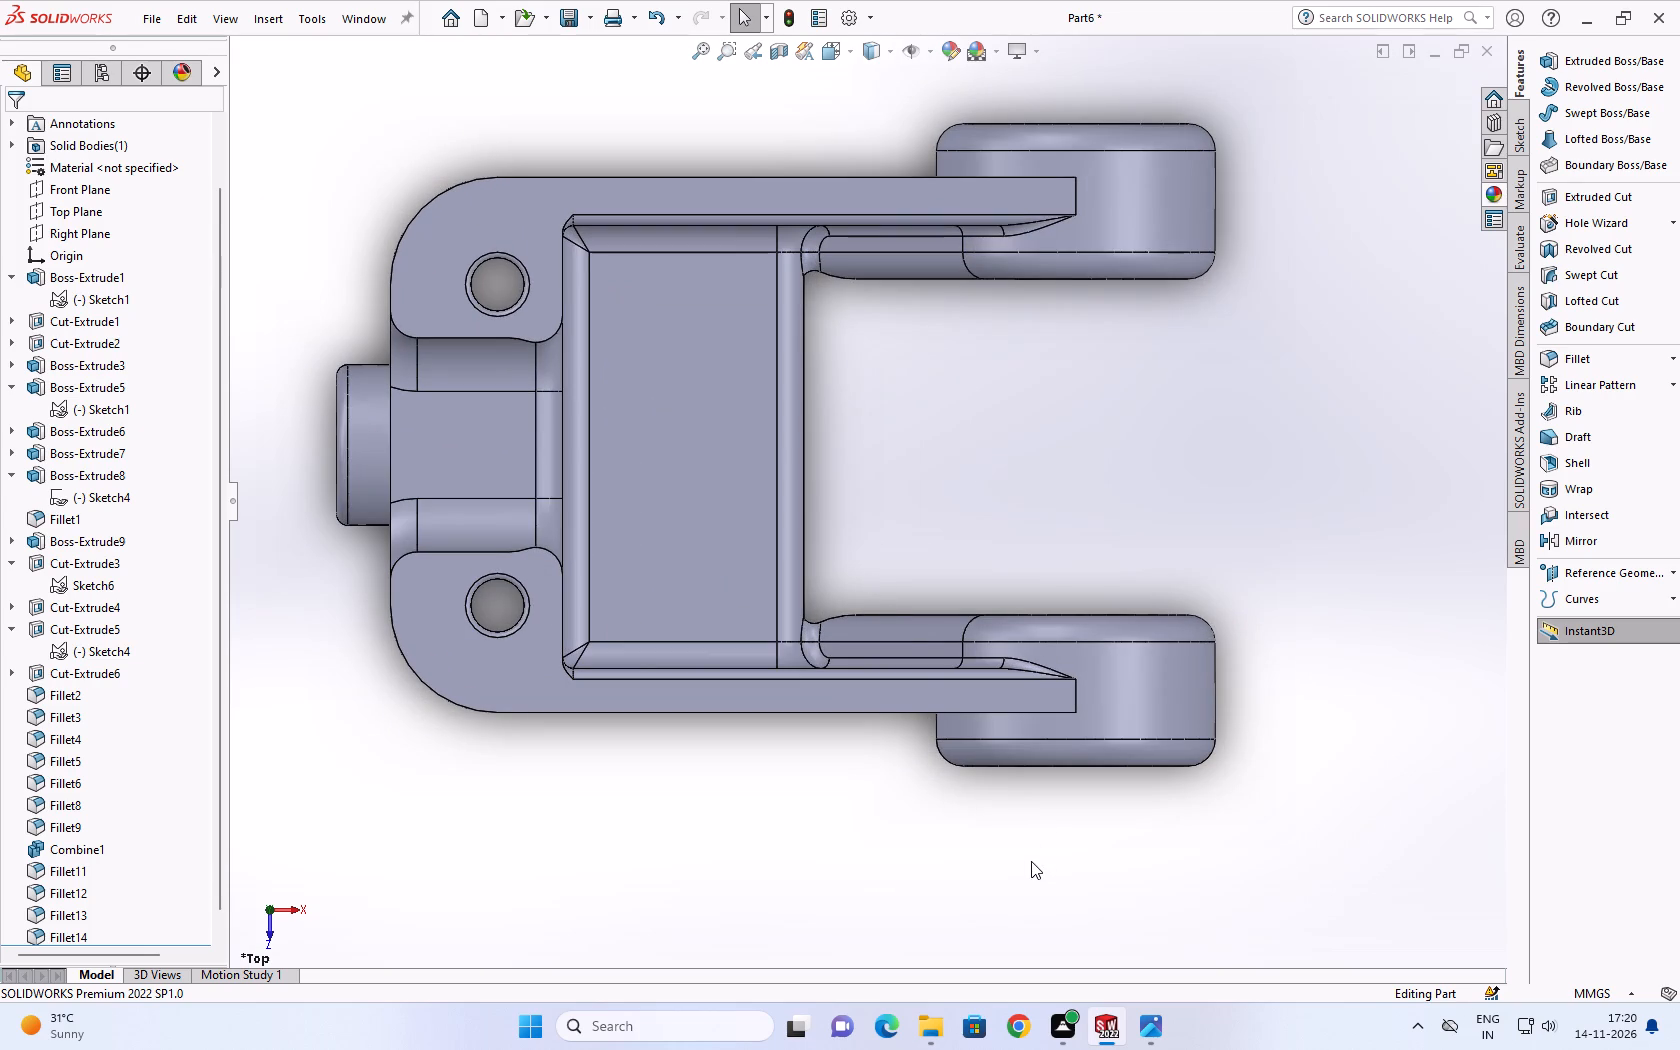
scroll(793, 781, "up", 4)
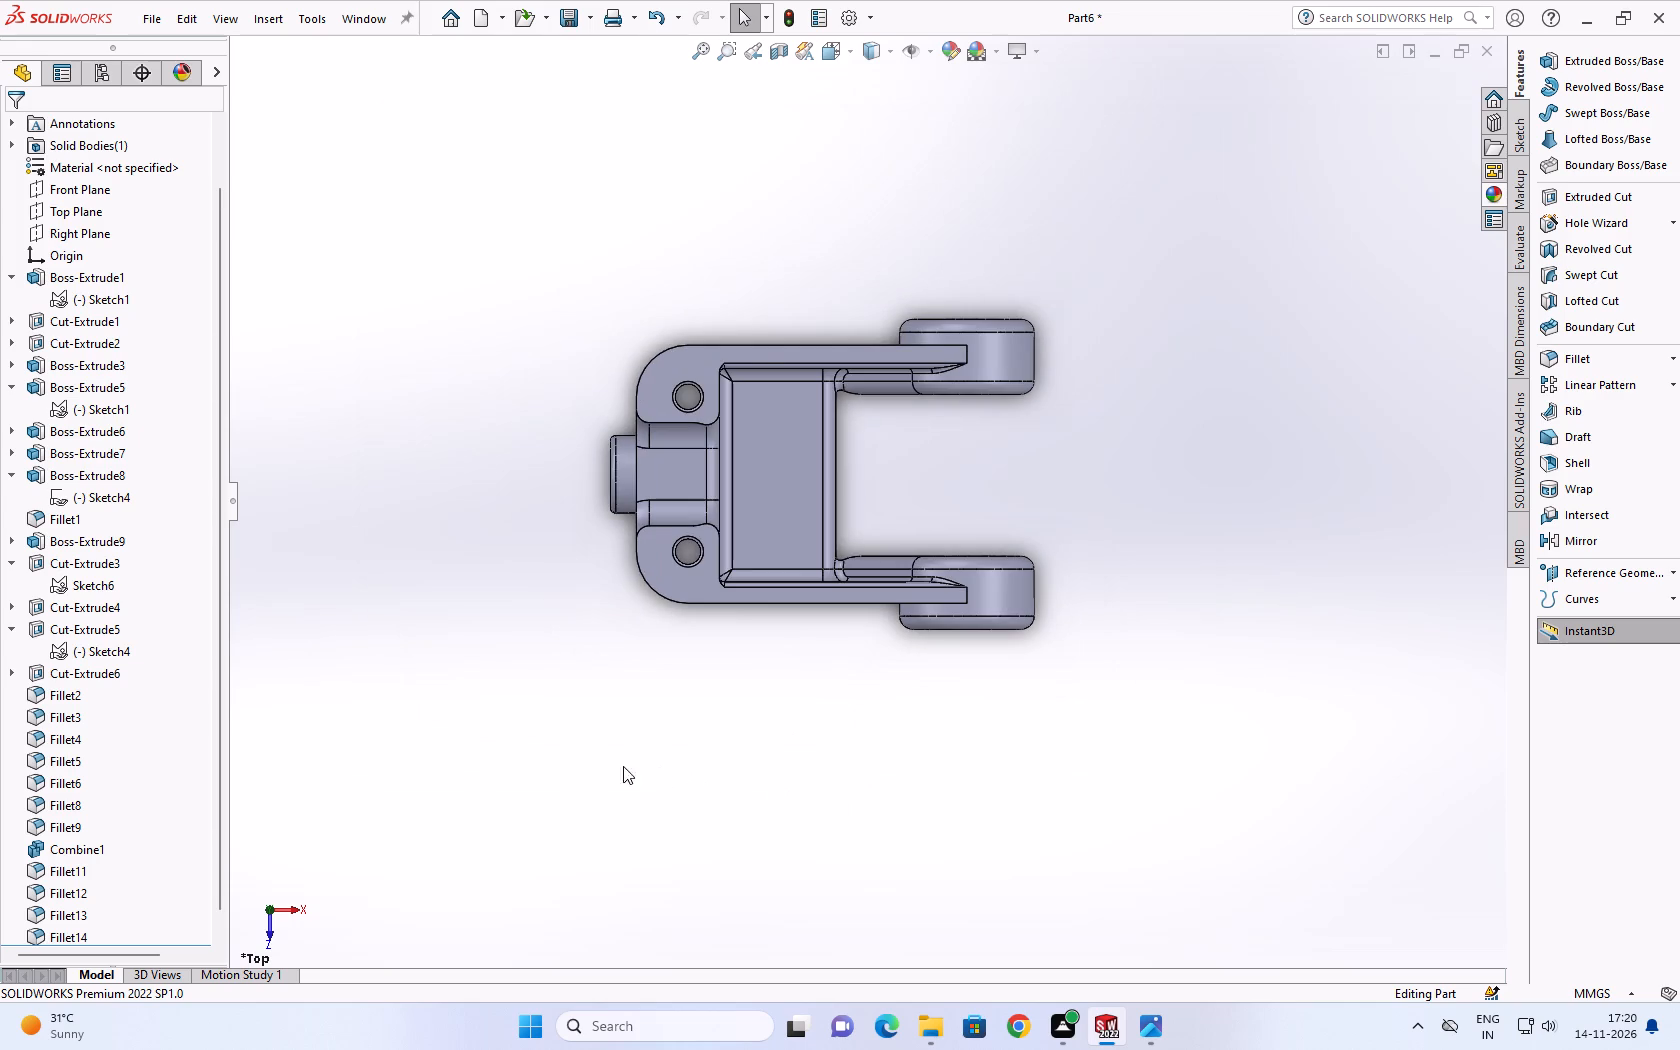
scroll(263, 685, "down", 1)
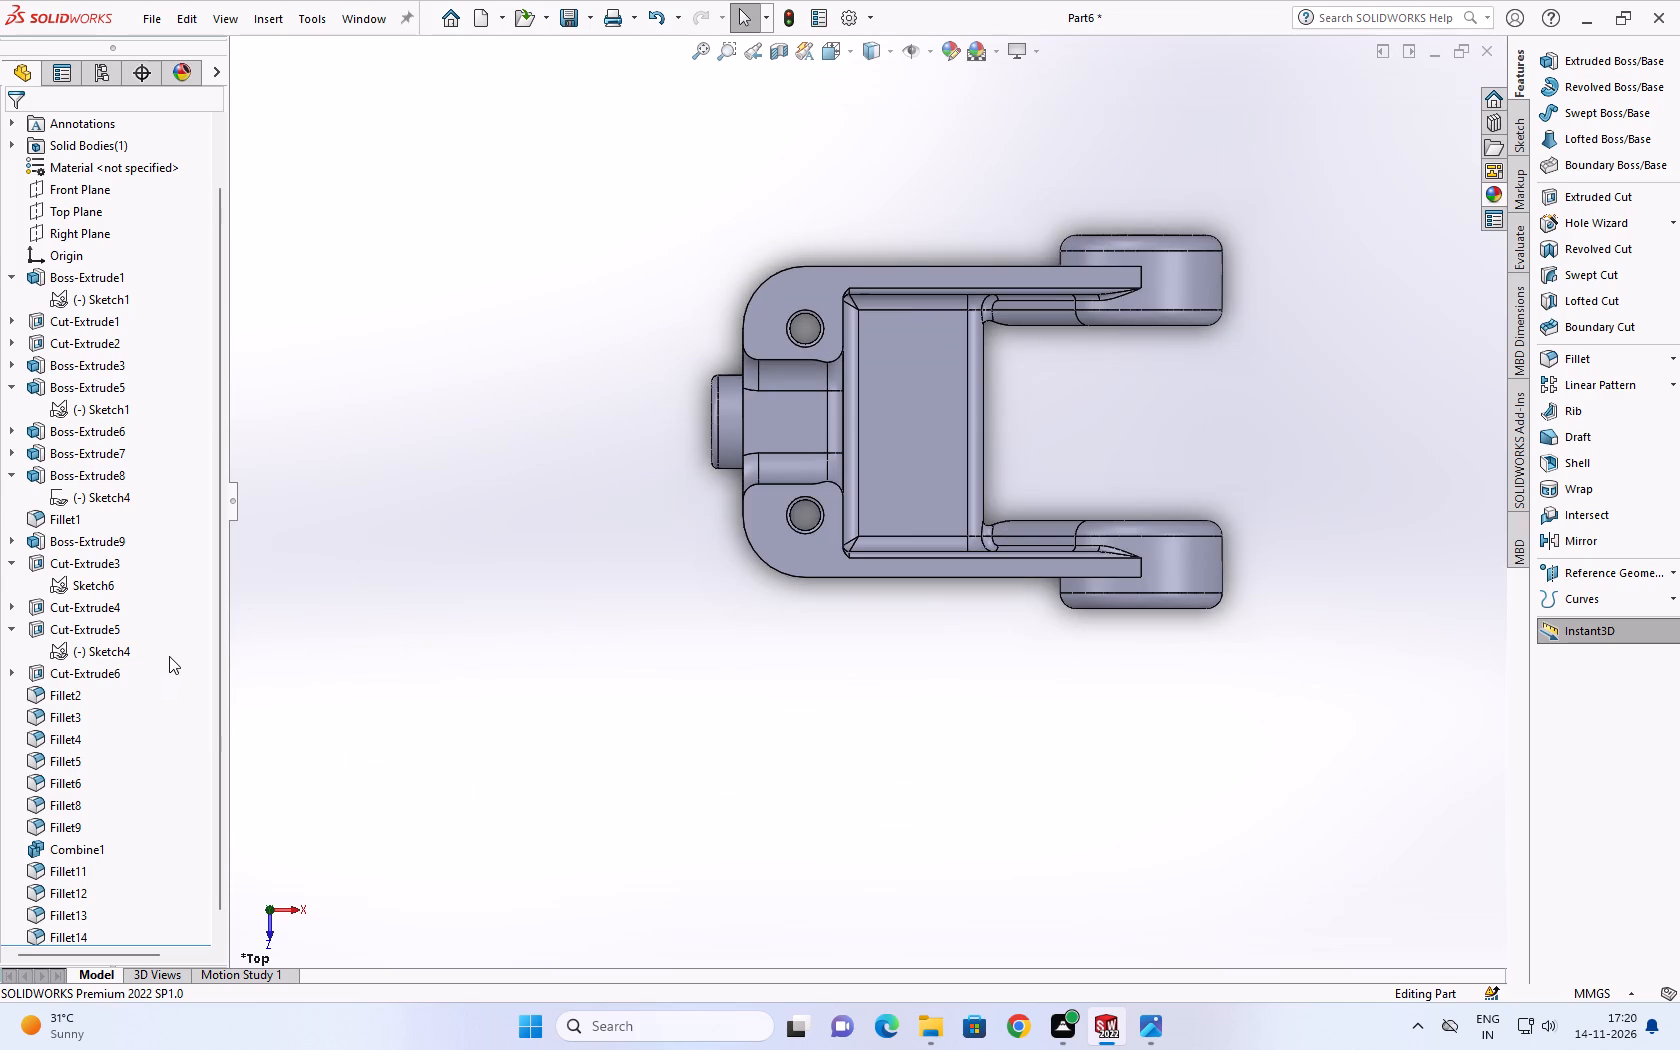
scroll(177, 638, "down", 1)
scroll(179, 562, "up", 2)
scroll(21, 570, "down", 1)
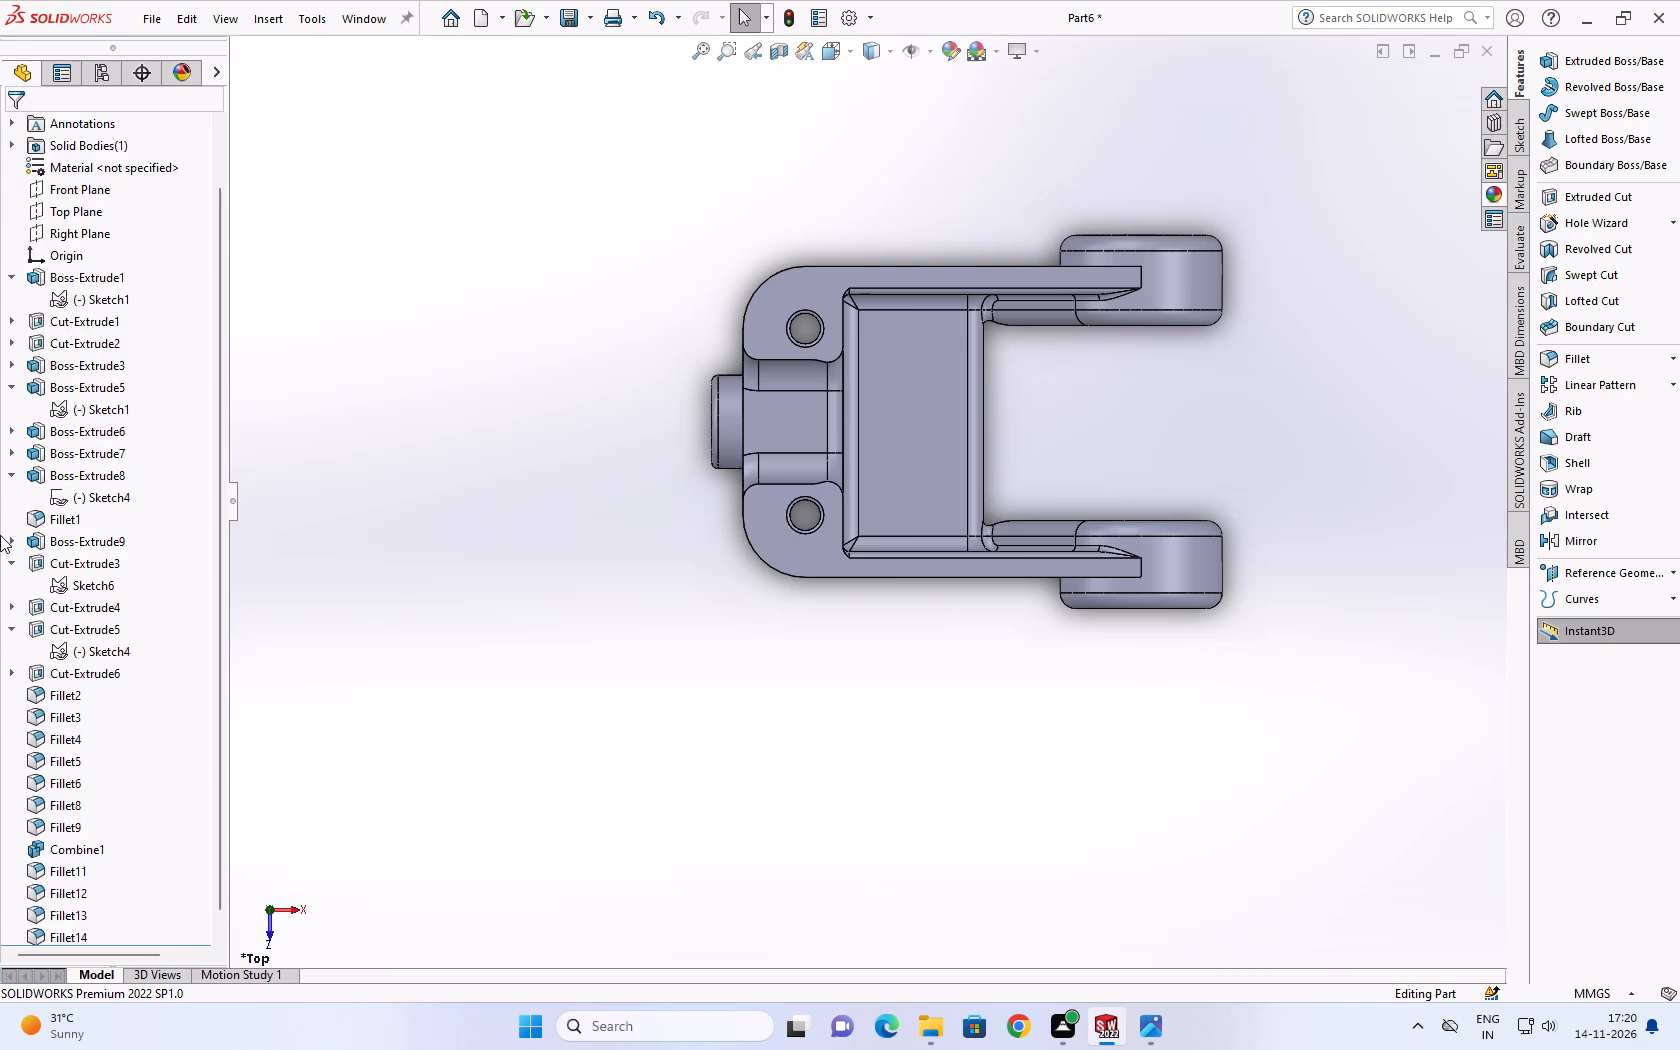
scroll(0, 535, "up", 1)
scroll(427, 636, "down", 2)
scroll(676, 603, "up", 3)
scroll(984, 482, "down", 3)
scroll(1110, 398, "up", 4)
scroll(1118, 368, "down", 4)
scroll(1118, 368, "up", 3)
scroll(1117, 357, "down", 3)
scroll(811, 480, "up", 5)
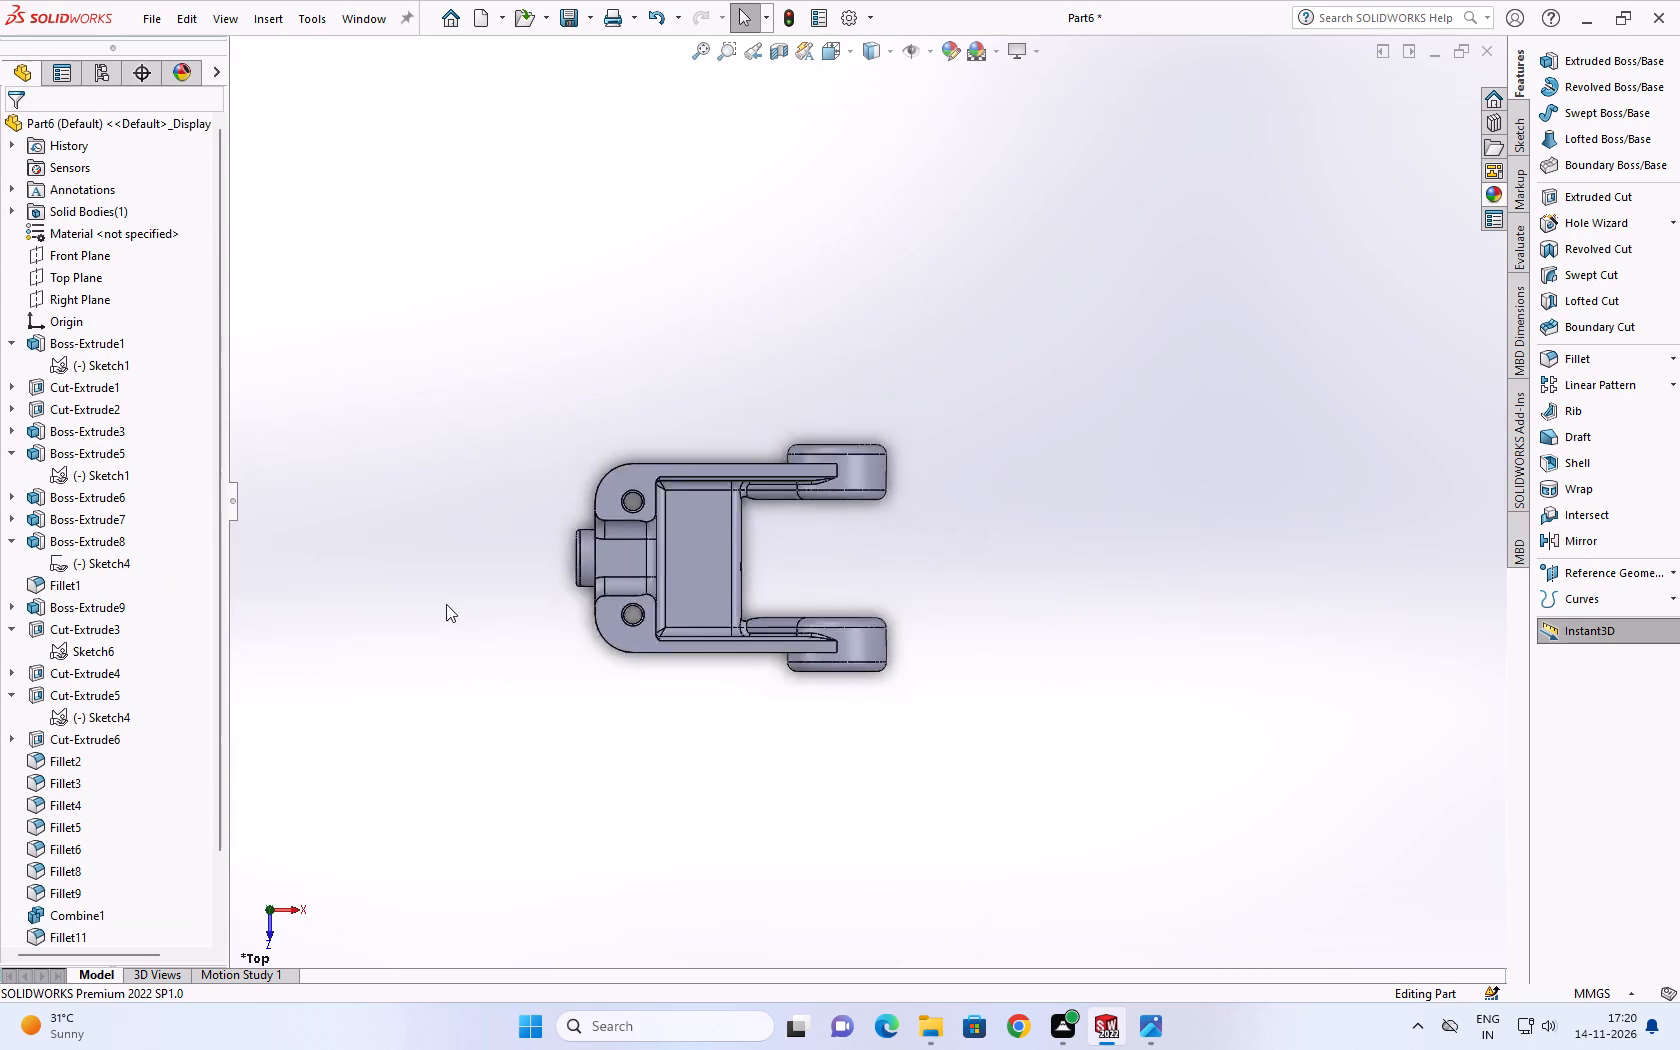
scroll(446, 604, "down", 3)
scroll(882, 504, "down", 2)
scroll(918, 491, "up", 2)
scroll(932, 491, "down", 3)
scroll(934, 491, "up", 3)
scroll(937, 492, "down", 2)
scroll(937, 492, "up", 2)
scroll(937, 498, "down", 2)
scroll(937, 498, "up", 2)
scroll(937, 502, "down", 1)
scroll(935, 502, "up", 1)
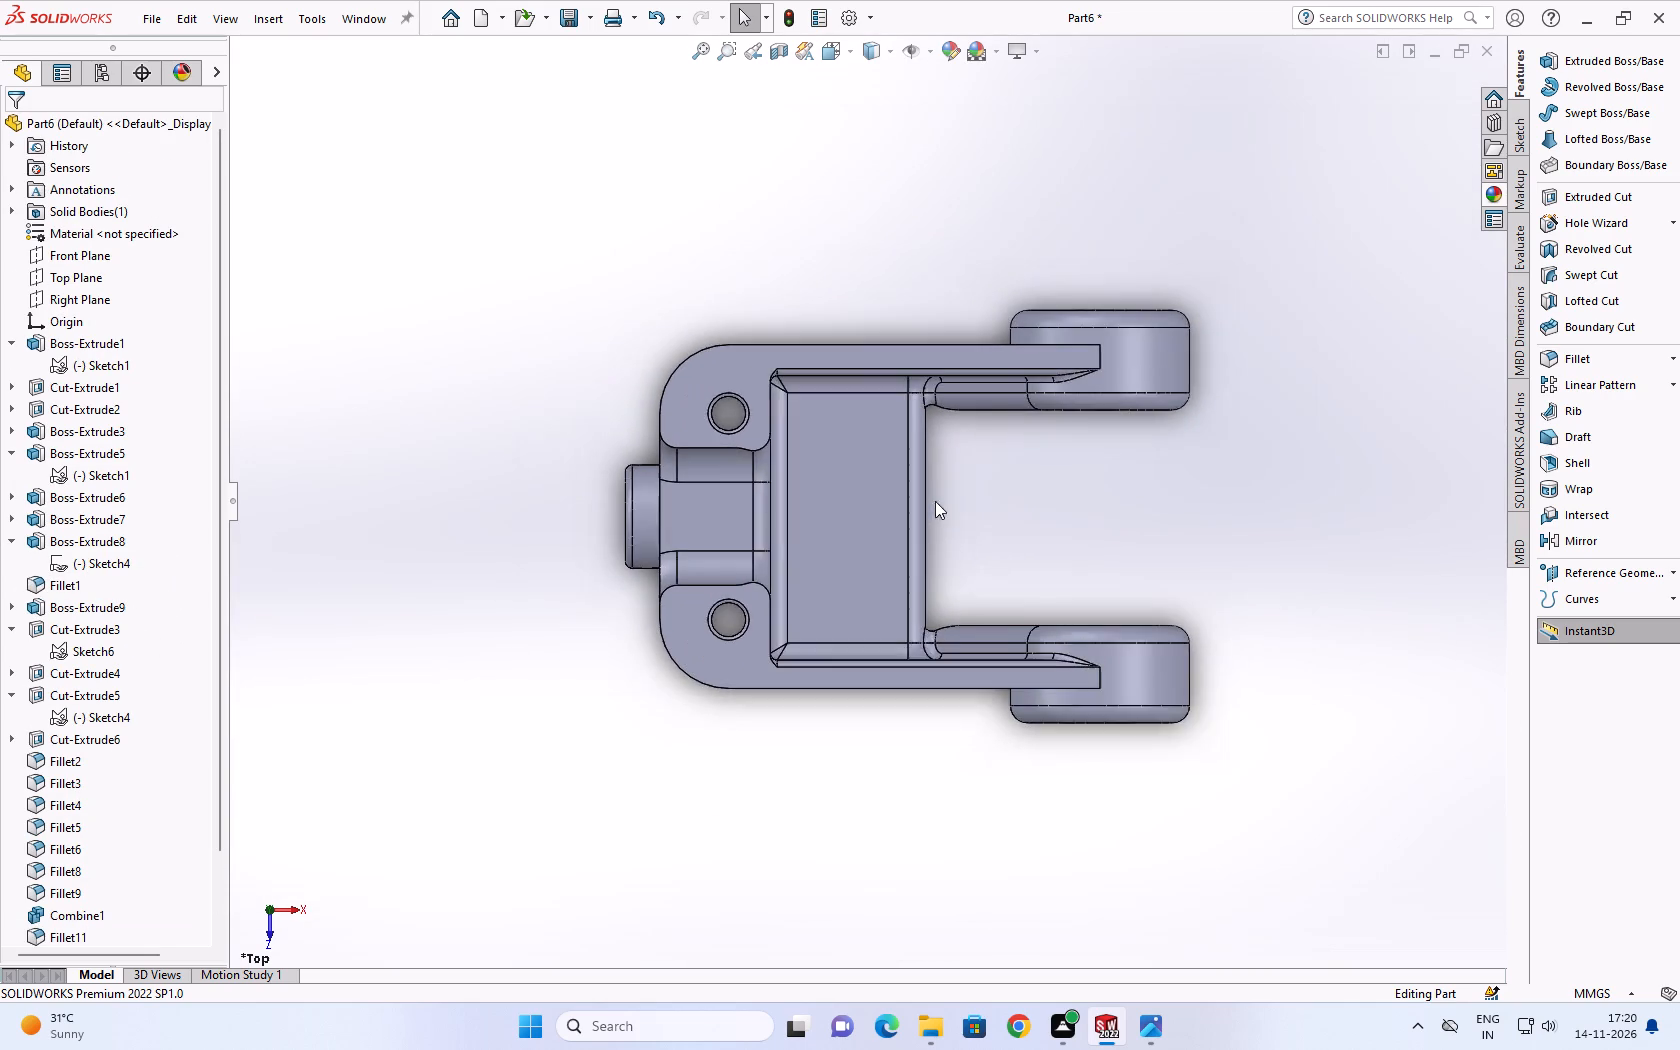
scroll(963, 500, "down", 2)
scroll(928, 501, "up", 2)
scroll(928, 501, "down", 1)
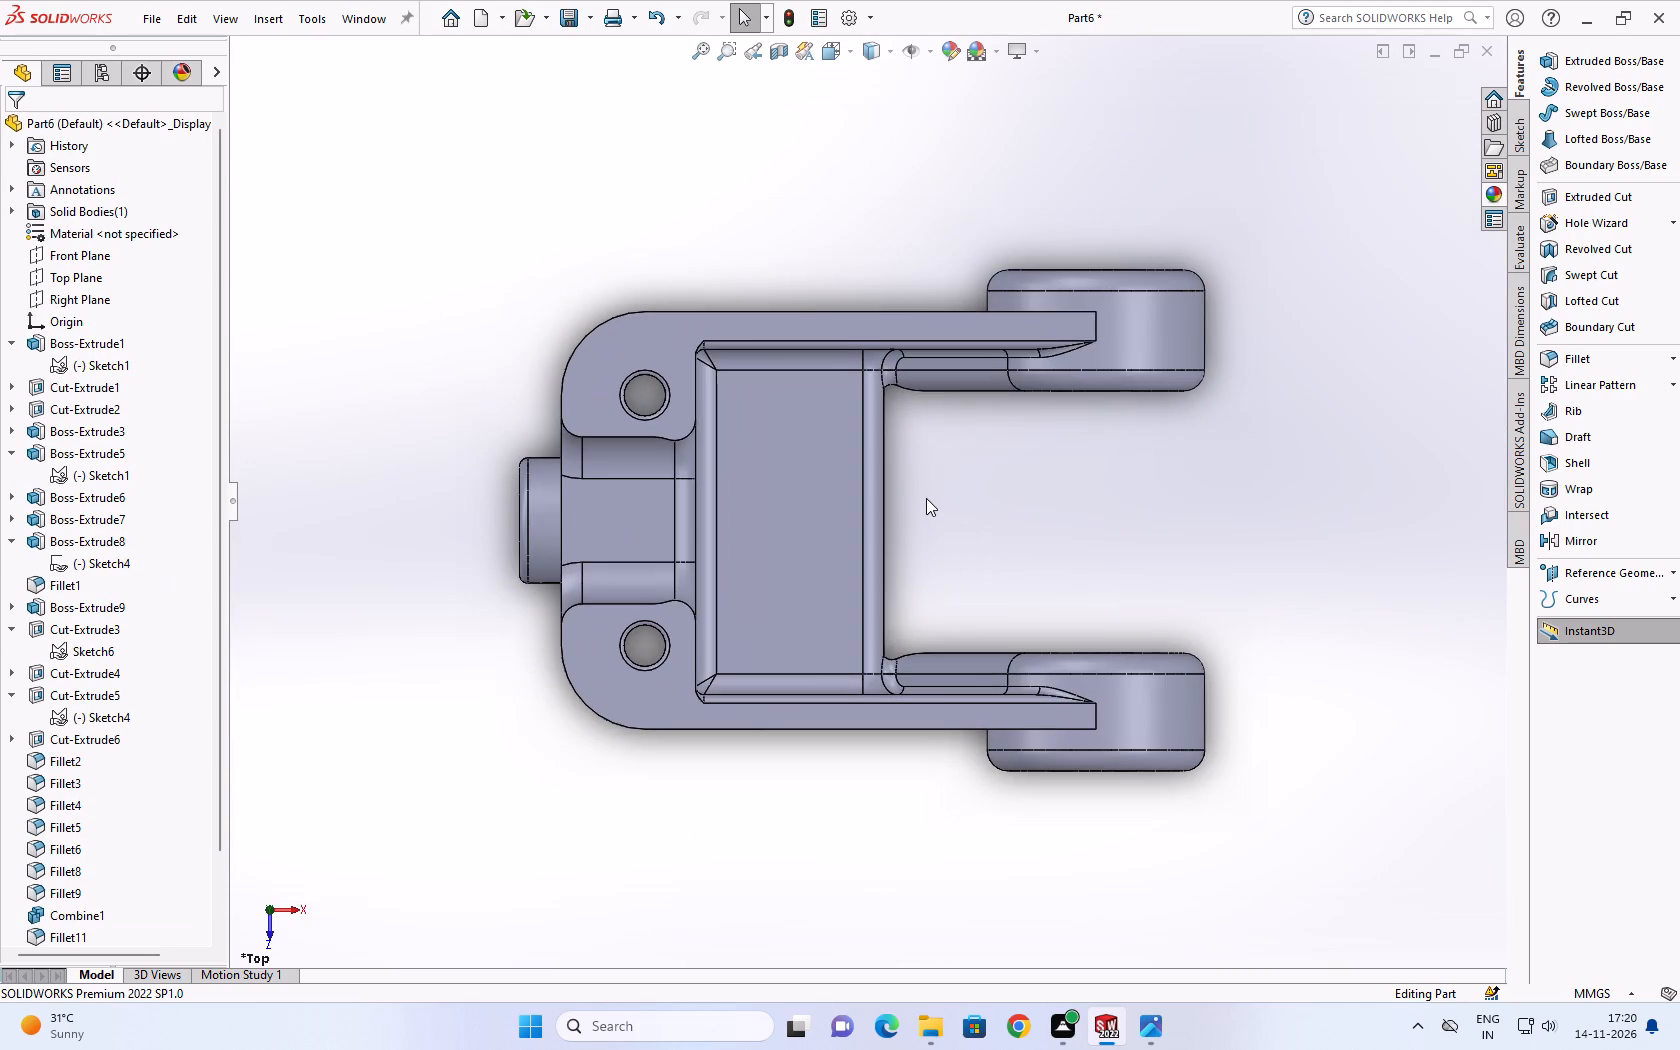
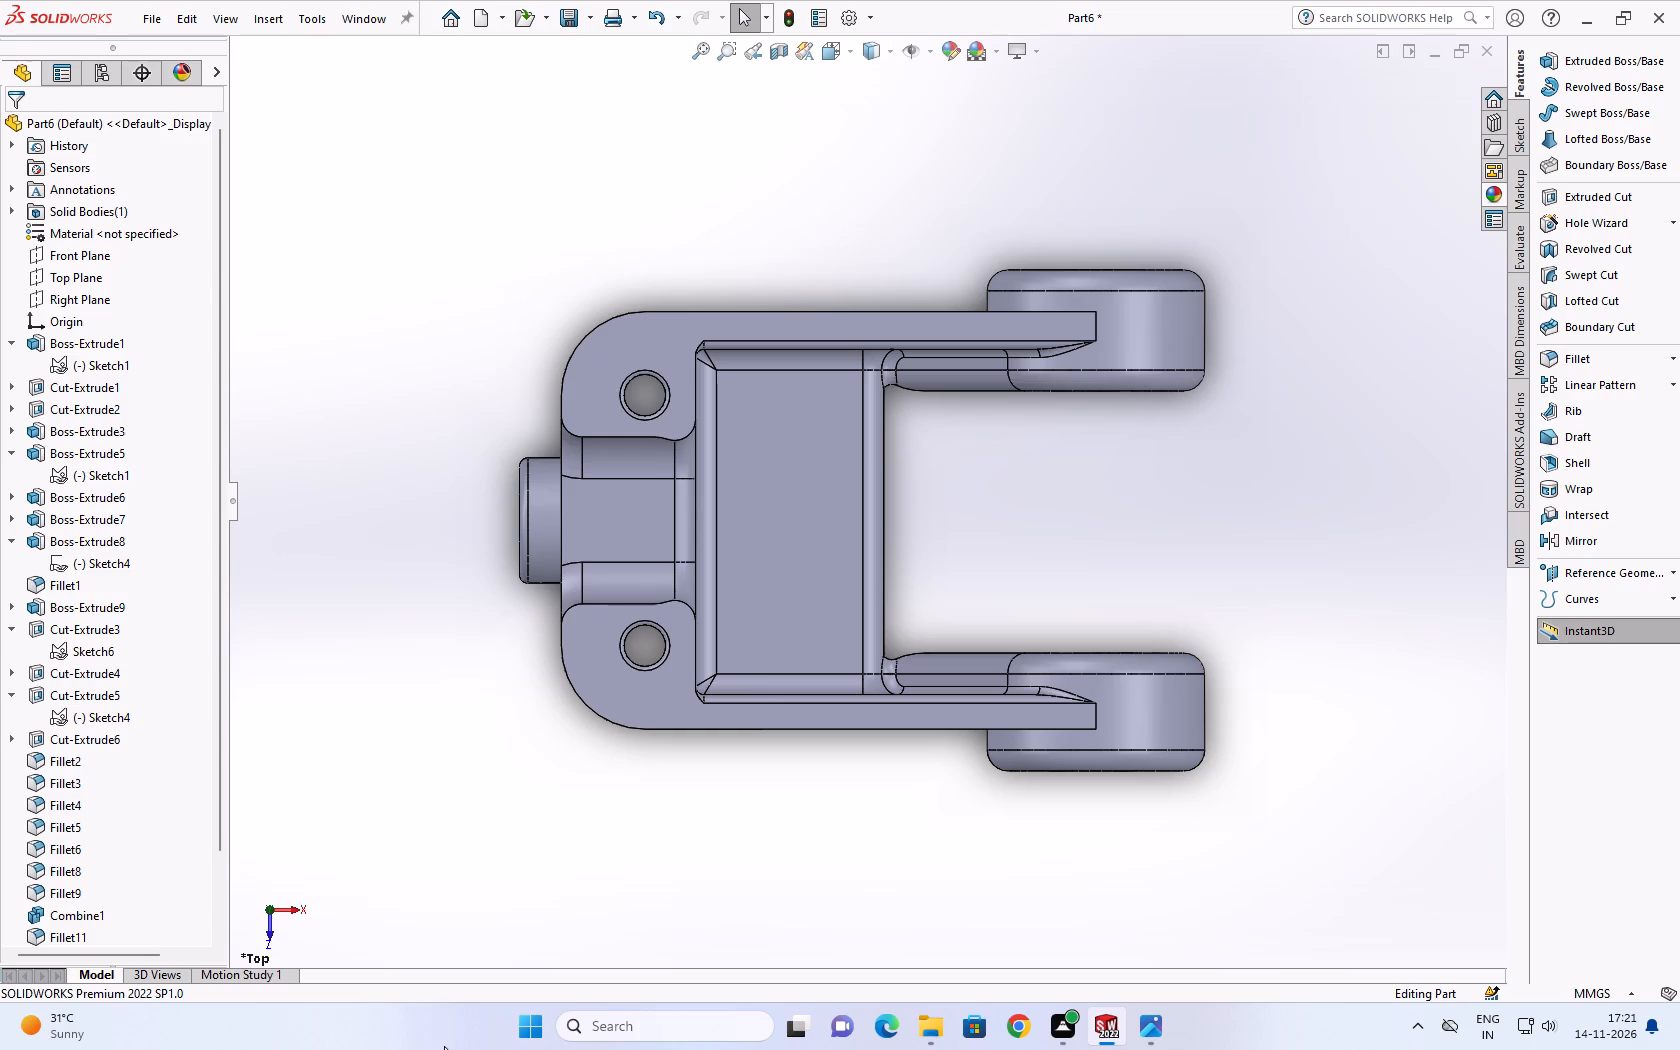
Examine the bracket in the standard bottom, left and top views, ending in the top view.
scroll(444, 1046, "up", 2)
left_click(1220, 485)
right_click(1061, 561)
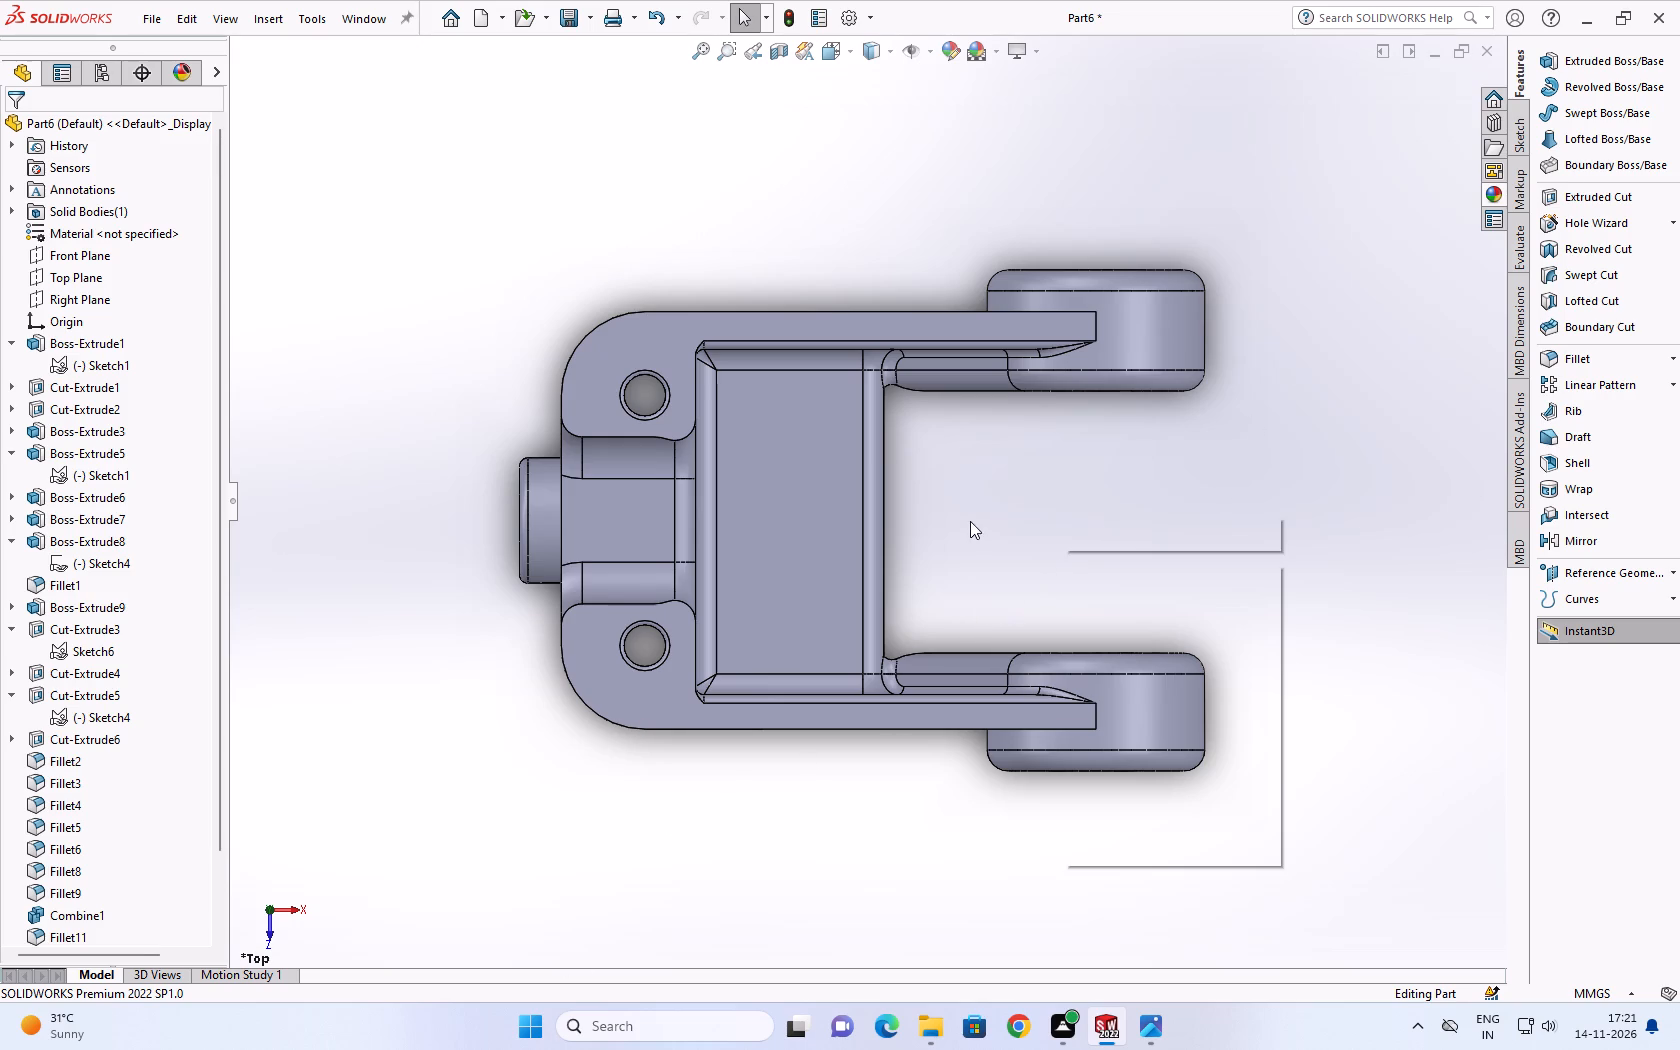
left_click(970, 521)
right_click_drag(1270, 435, 1343, 702)
right_click_drag(1366, 702, 1360, 570)
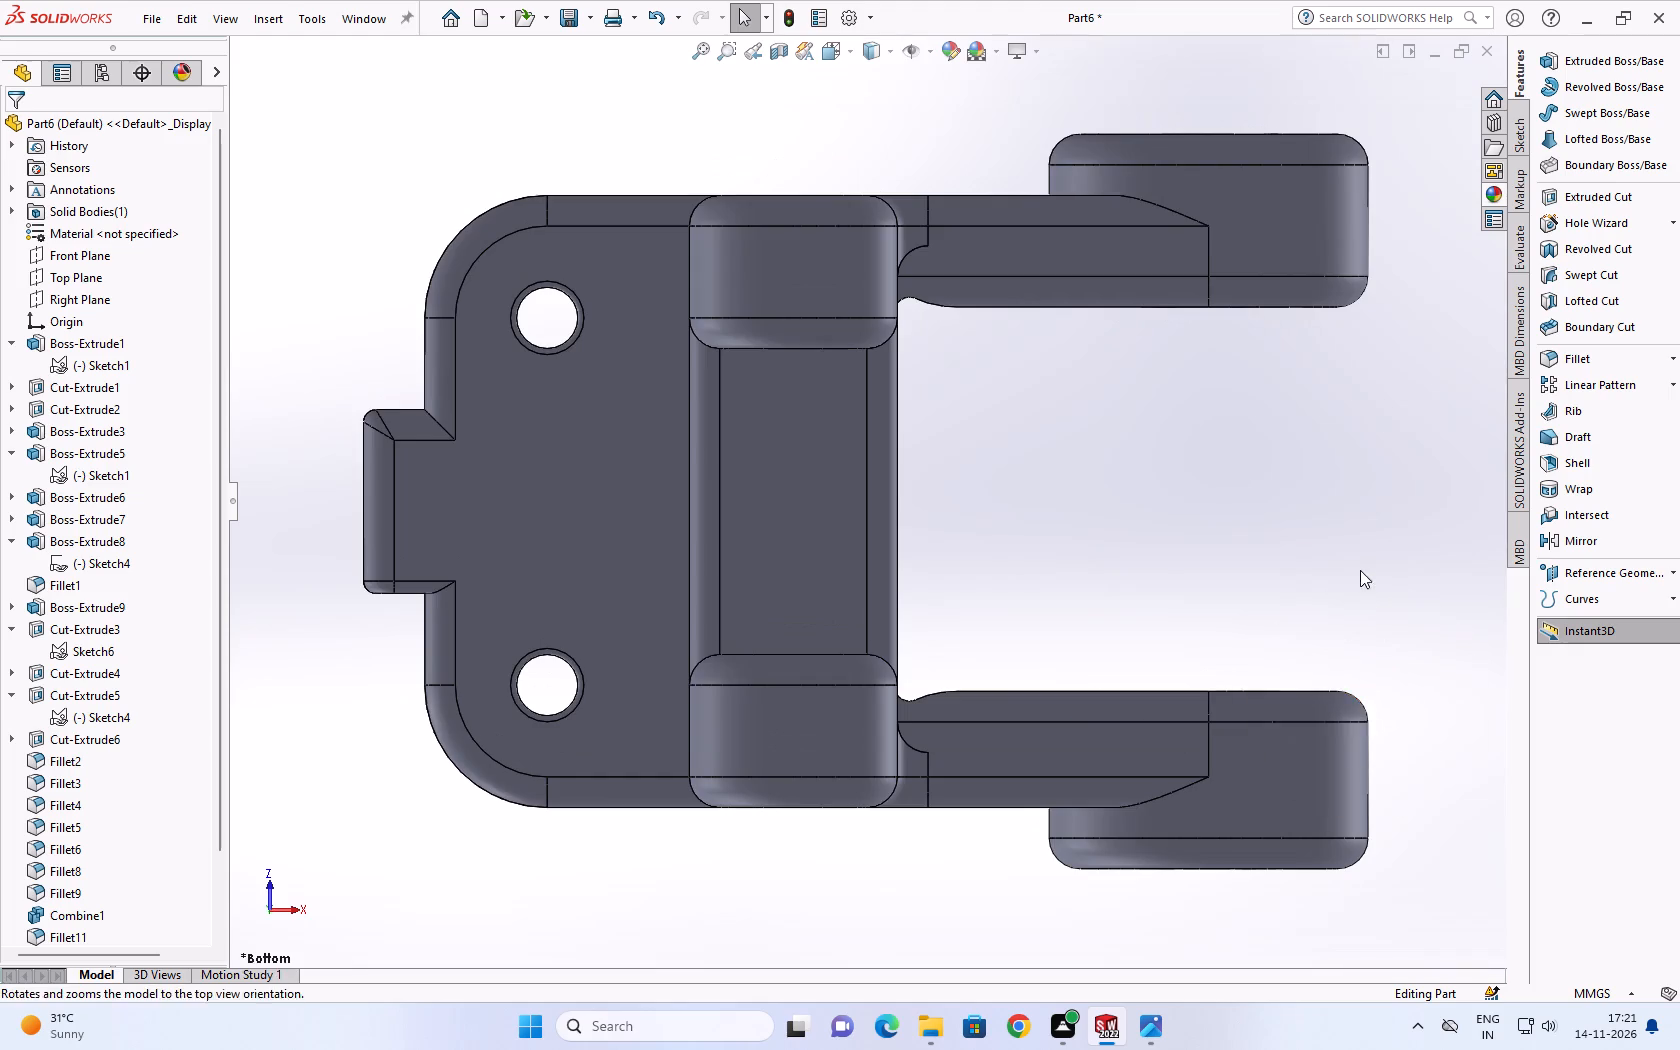
right_click_drag(1360, 570, 1359, 568)
right_click_drag(1399, 625, 1212, 546)
right_click_drag(1306, 651, 1328, 644)
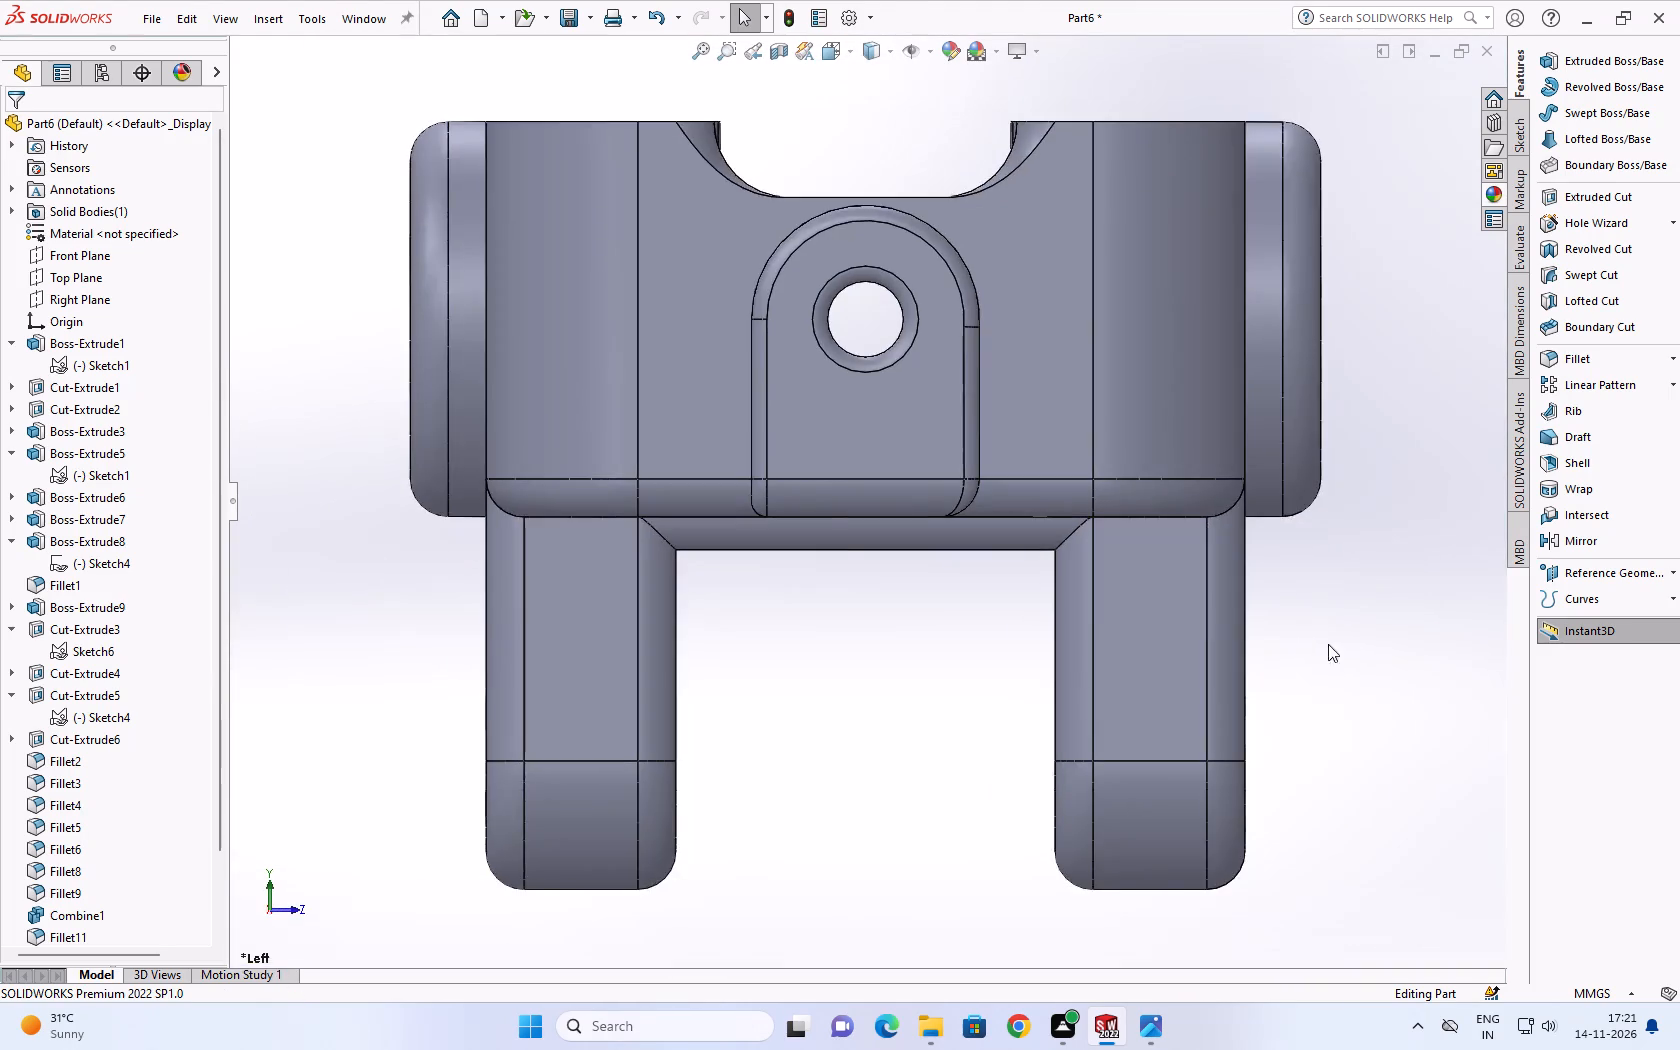
right_click_drag(1328, 644, 1521, 586)
right_click_drag(1430, 648, 1342, 707)
right_click_drag(1341, 709, 1404, 601)
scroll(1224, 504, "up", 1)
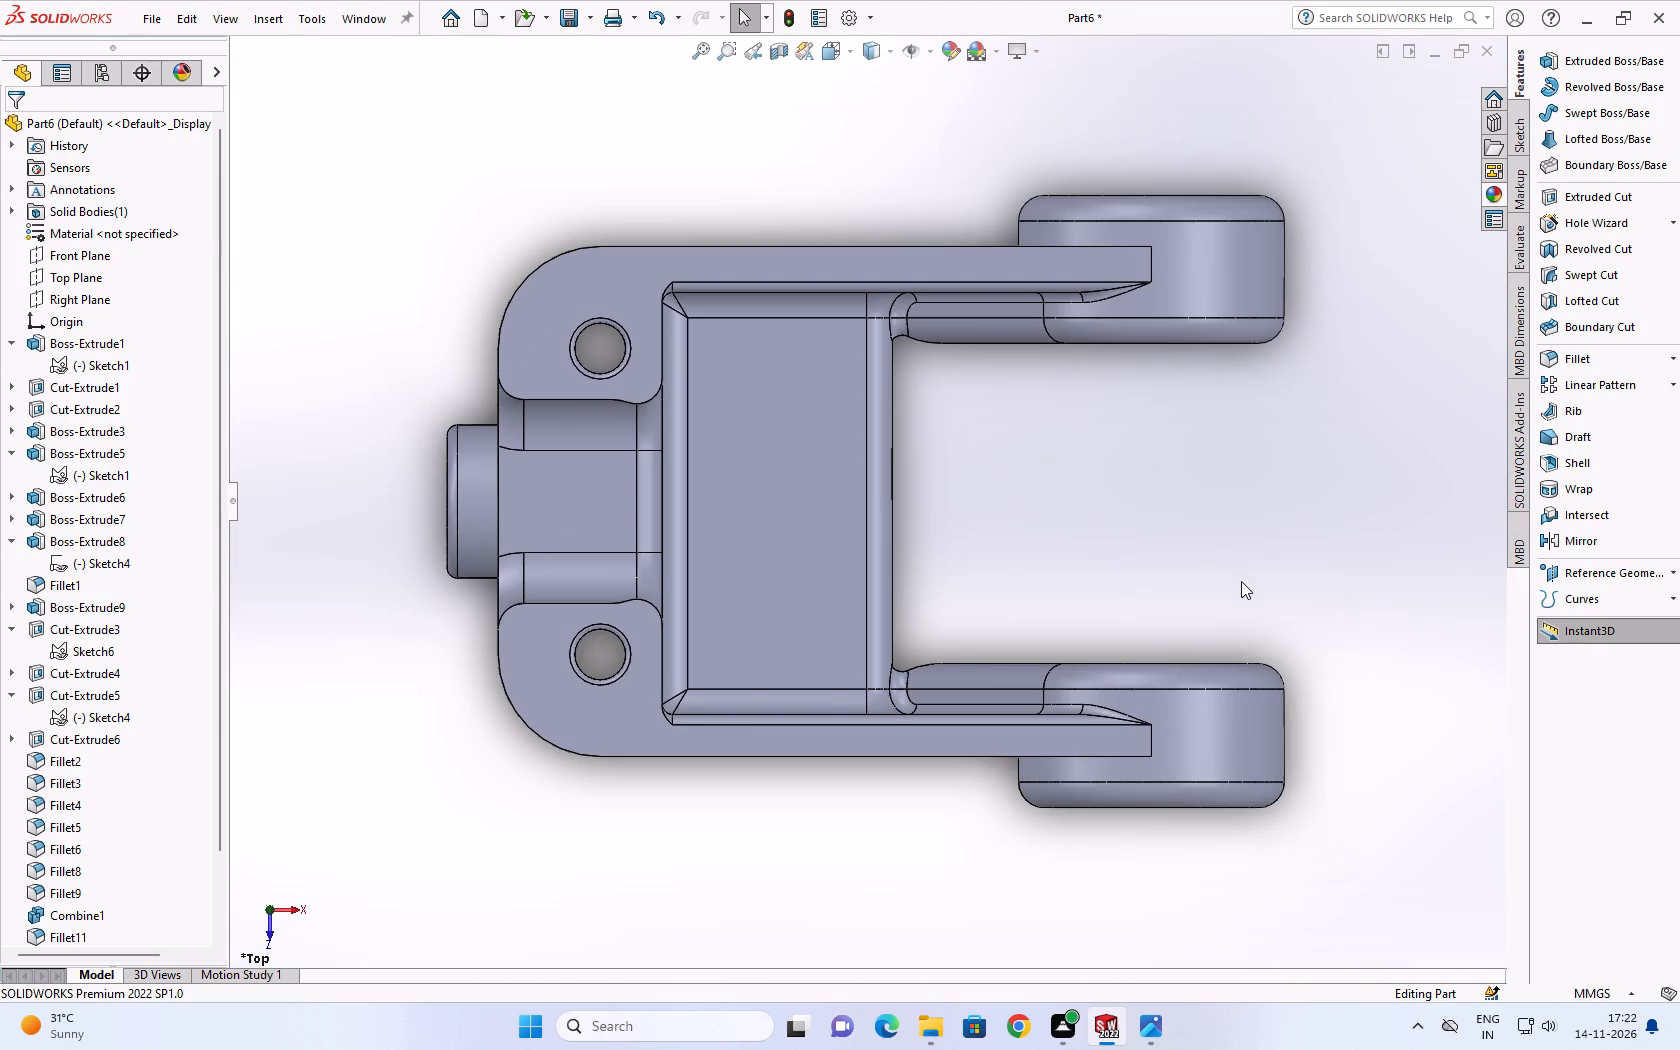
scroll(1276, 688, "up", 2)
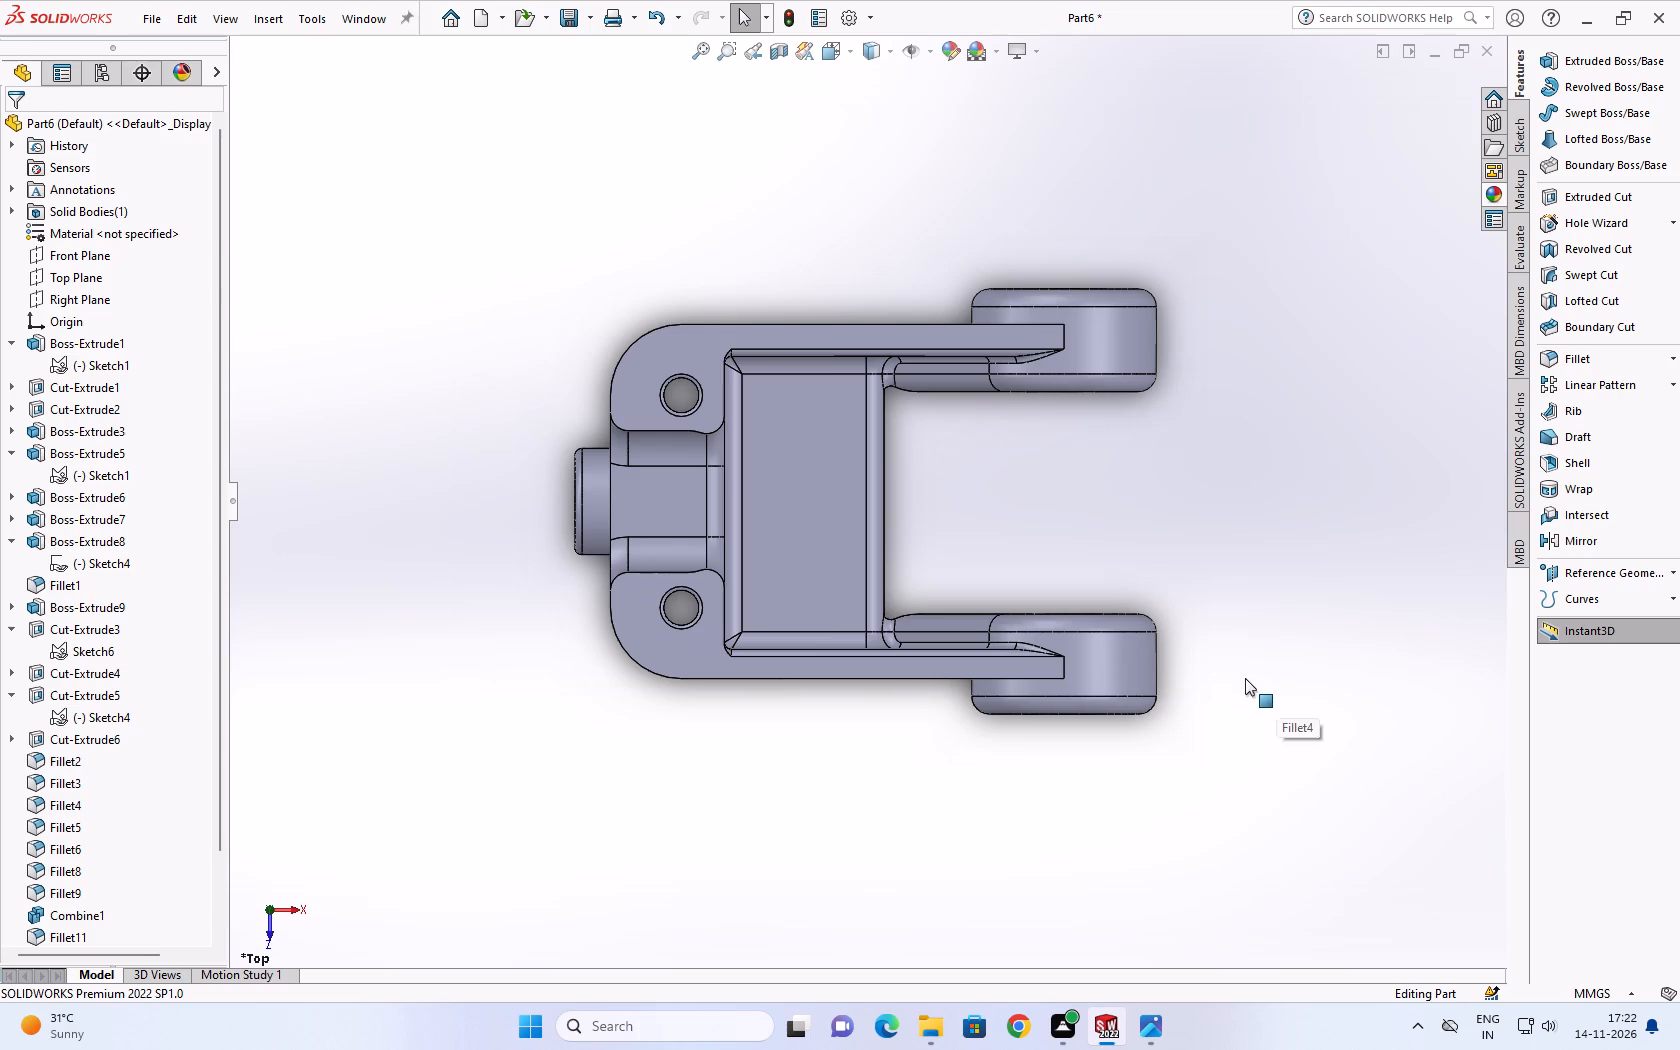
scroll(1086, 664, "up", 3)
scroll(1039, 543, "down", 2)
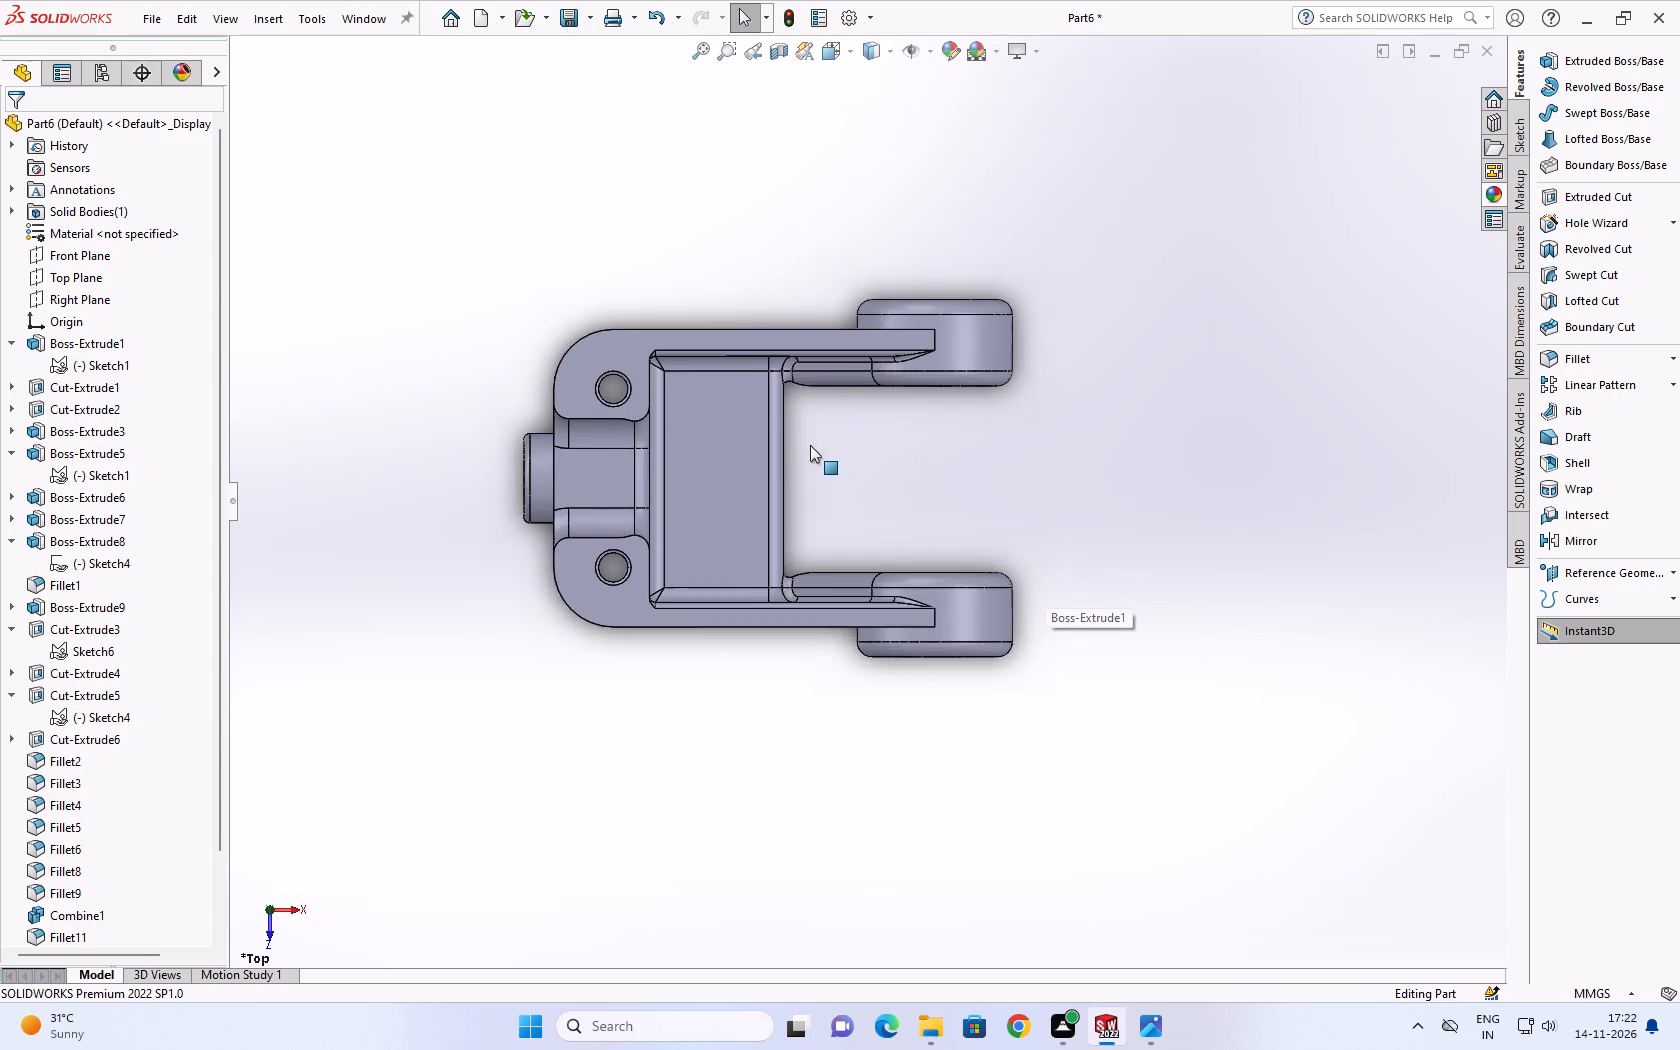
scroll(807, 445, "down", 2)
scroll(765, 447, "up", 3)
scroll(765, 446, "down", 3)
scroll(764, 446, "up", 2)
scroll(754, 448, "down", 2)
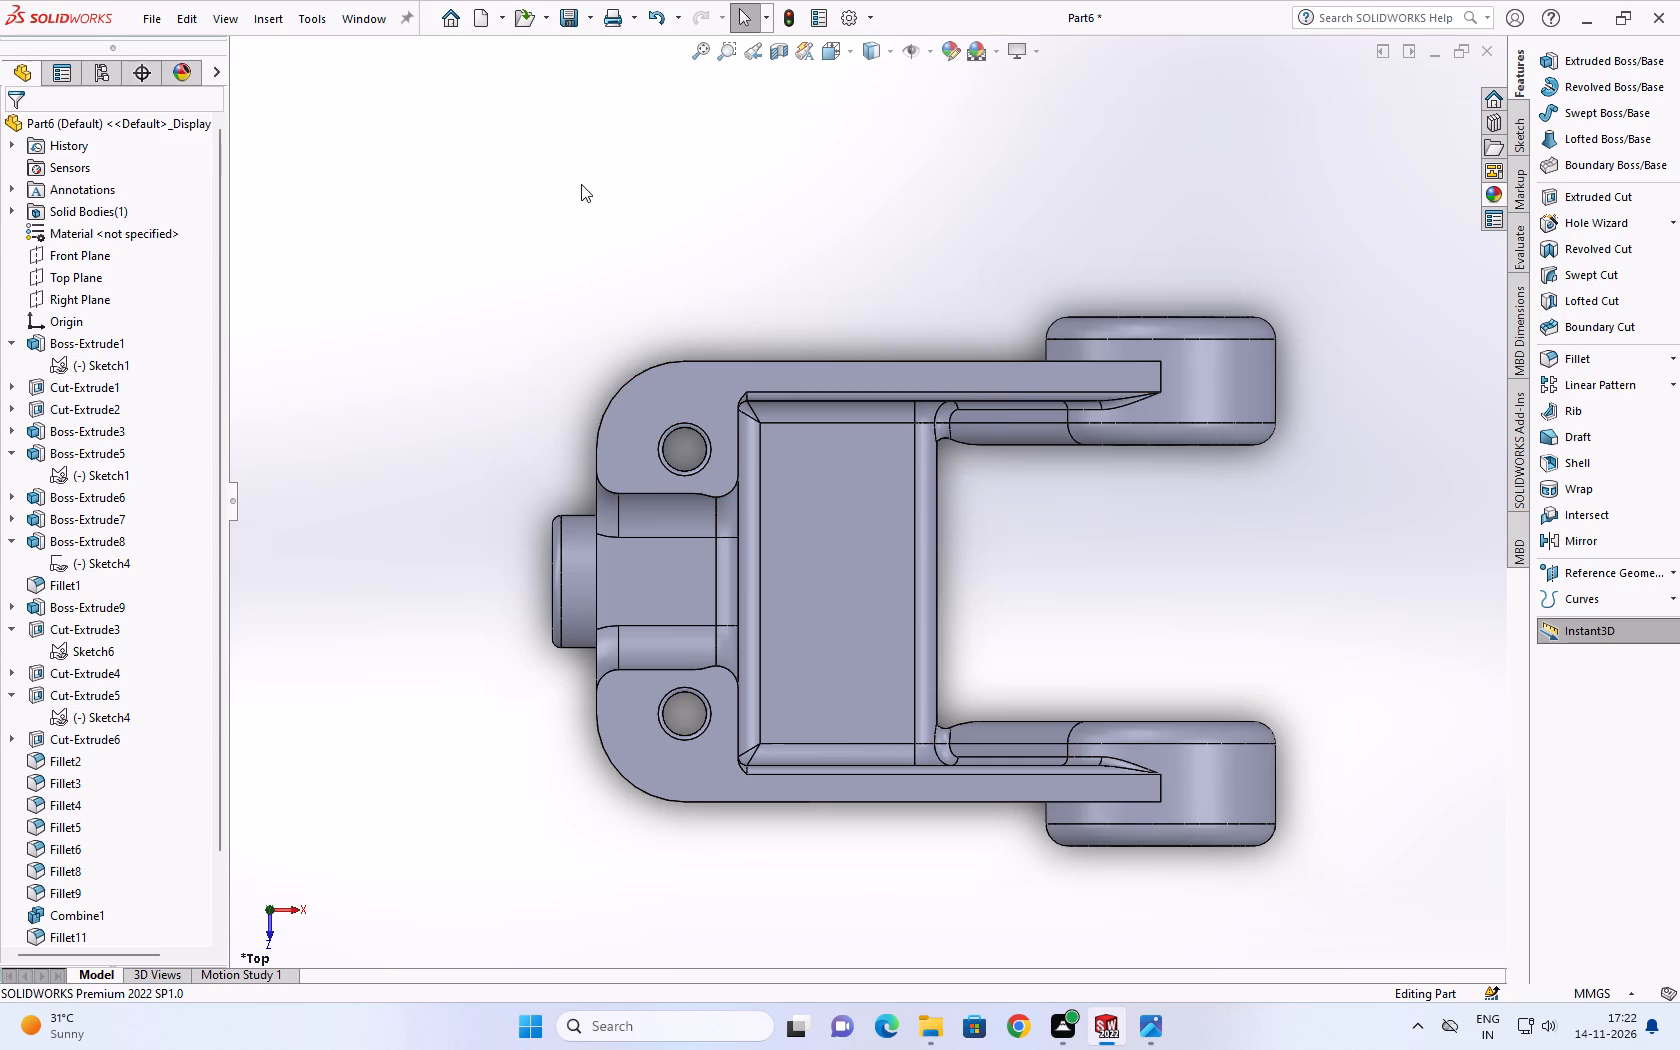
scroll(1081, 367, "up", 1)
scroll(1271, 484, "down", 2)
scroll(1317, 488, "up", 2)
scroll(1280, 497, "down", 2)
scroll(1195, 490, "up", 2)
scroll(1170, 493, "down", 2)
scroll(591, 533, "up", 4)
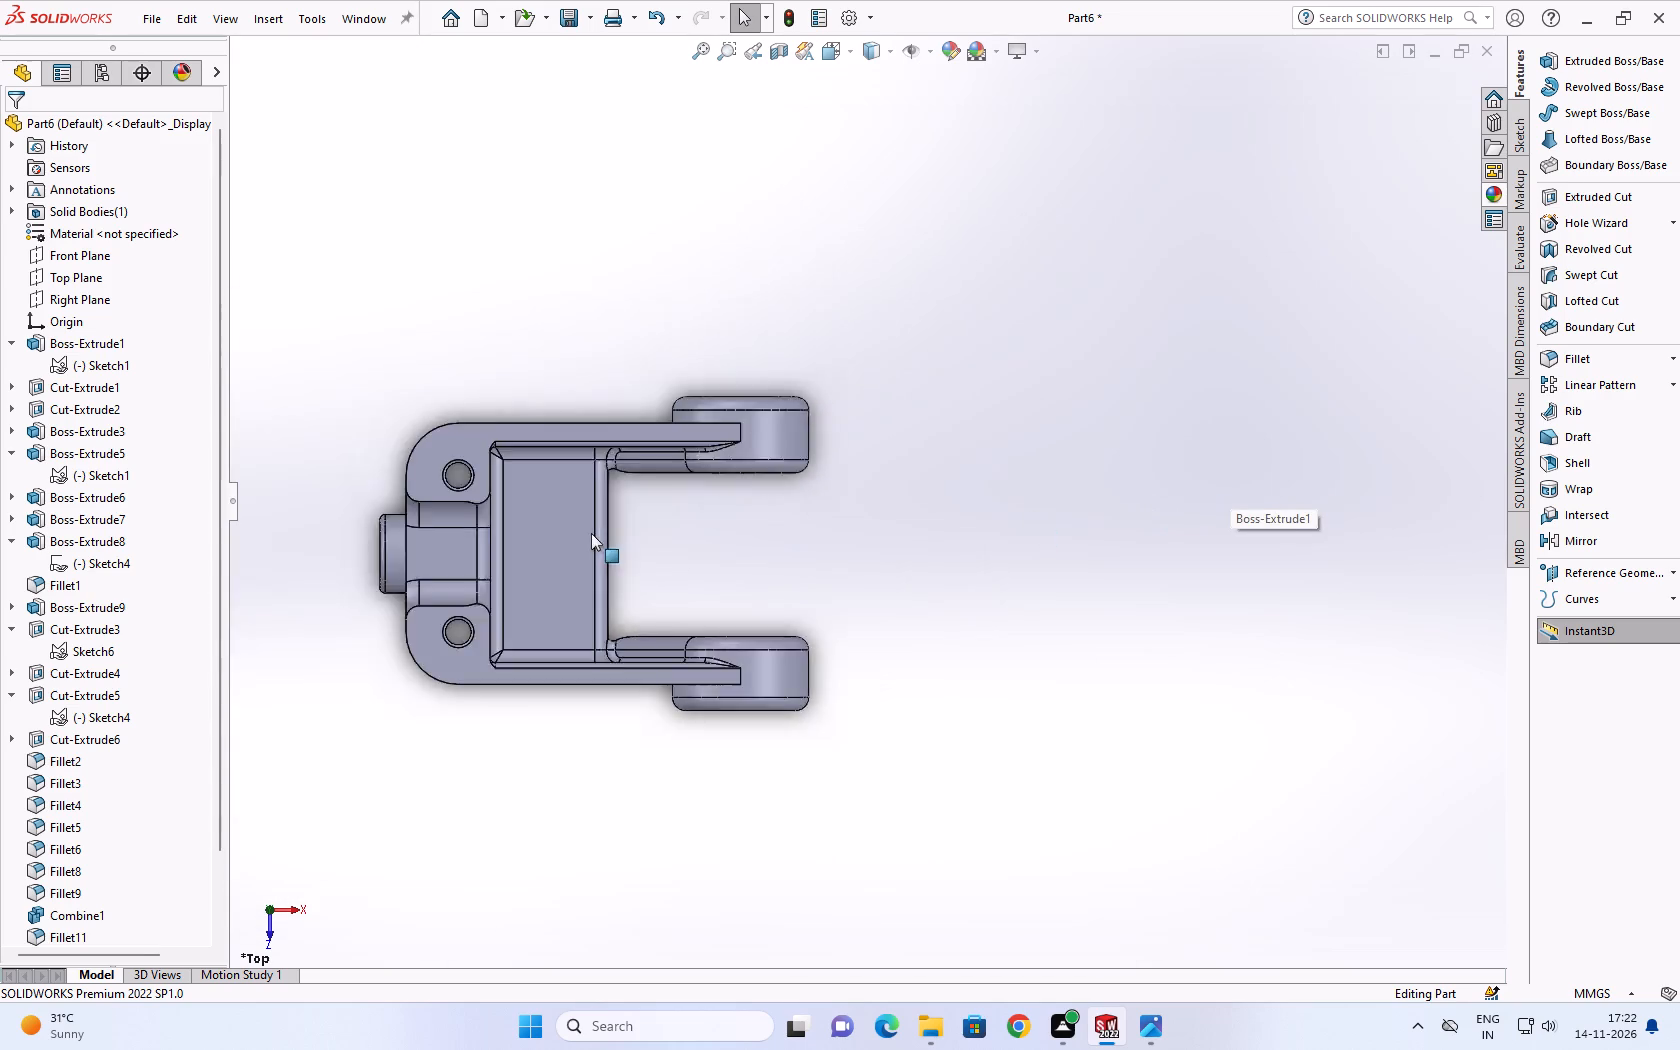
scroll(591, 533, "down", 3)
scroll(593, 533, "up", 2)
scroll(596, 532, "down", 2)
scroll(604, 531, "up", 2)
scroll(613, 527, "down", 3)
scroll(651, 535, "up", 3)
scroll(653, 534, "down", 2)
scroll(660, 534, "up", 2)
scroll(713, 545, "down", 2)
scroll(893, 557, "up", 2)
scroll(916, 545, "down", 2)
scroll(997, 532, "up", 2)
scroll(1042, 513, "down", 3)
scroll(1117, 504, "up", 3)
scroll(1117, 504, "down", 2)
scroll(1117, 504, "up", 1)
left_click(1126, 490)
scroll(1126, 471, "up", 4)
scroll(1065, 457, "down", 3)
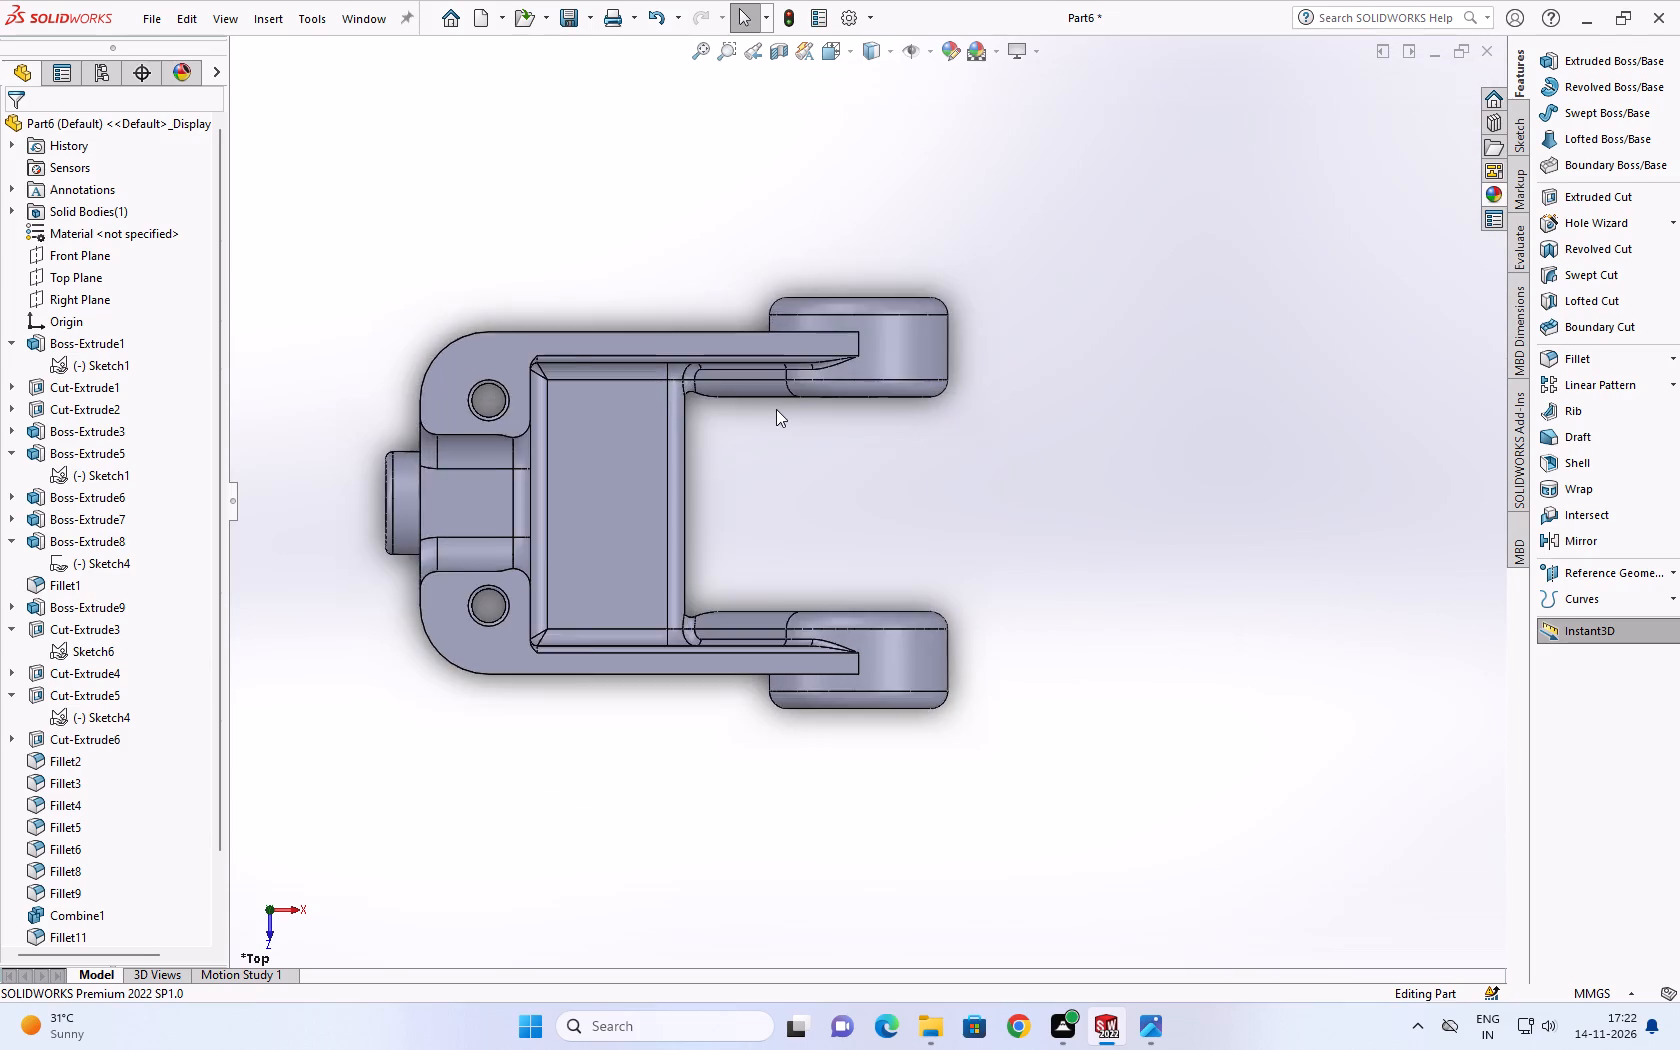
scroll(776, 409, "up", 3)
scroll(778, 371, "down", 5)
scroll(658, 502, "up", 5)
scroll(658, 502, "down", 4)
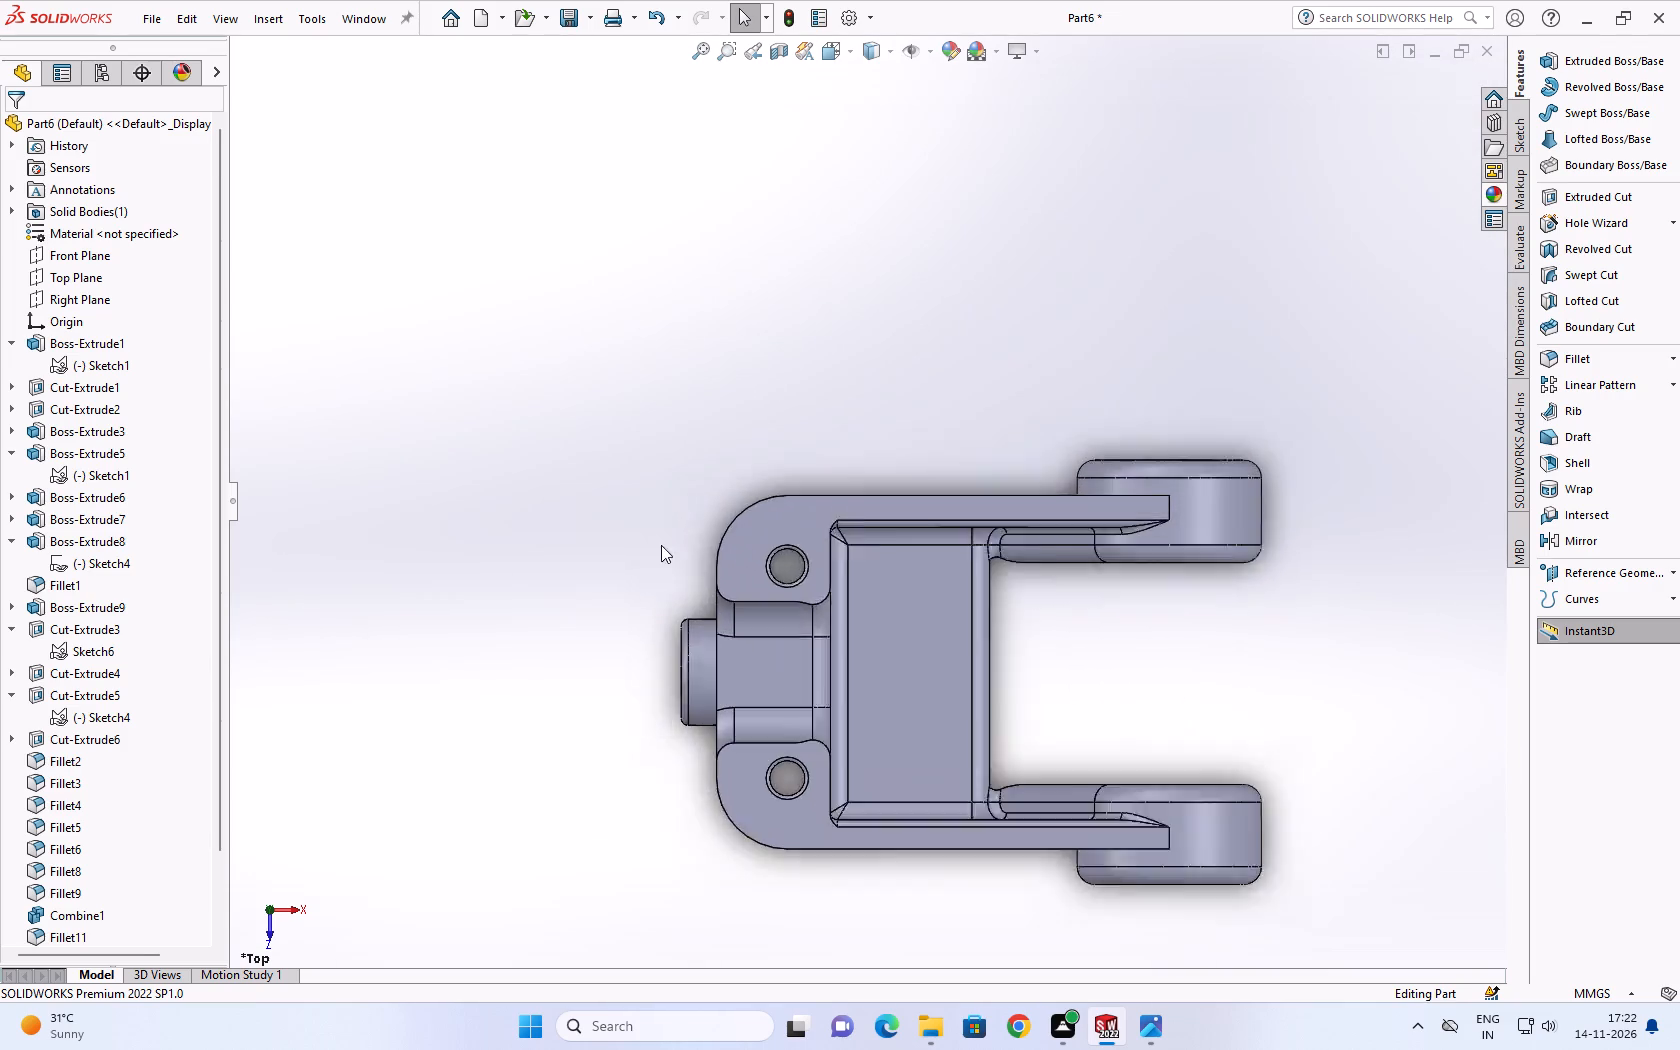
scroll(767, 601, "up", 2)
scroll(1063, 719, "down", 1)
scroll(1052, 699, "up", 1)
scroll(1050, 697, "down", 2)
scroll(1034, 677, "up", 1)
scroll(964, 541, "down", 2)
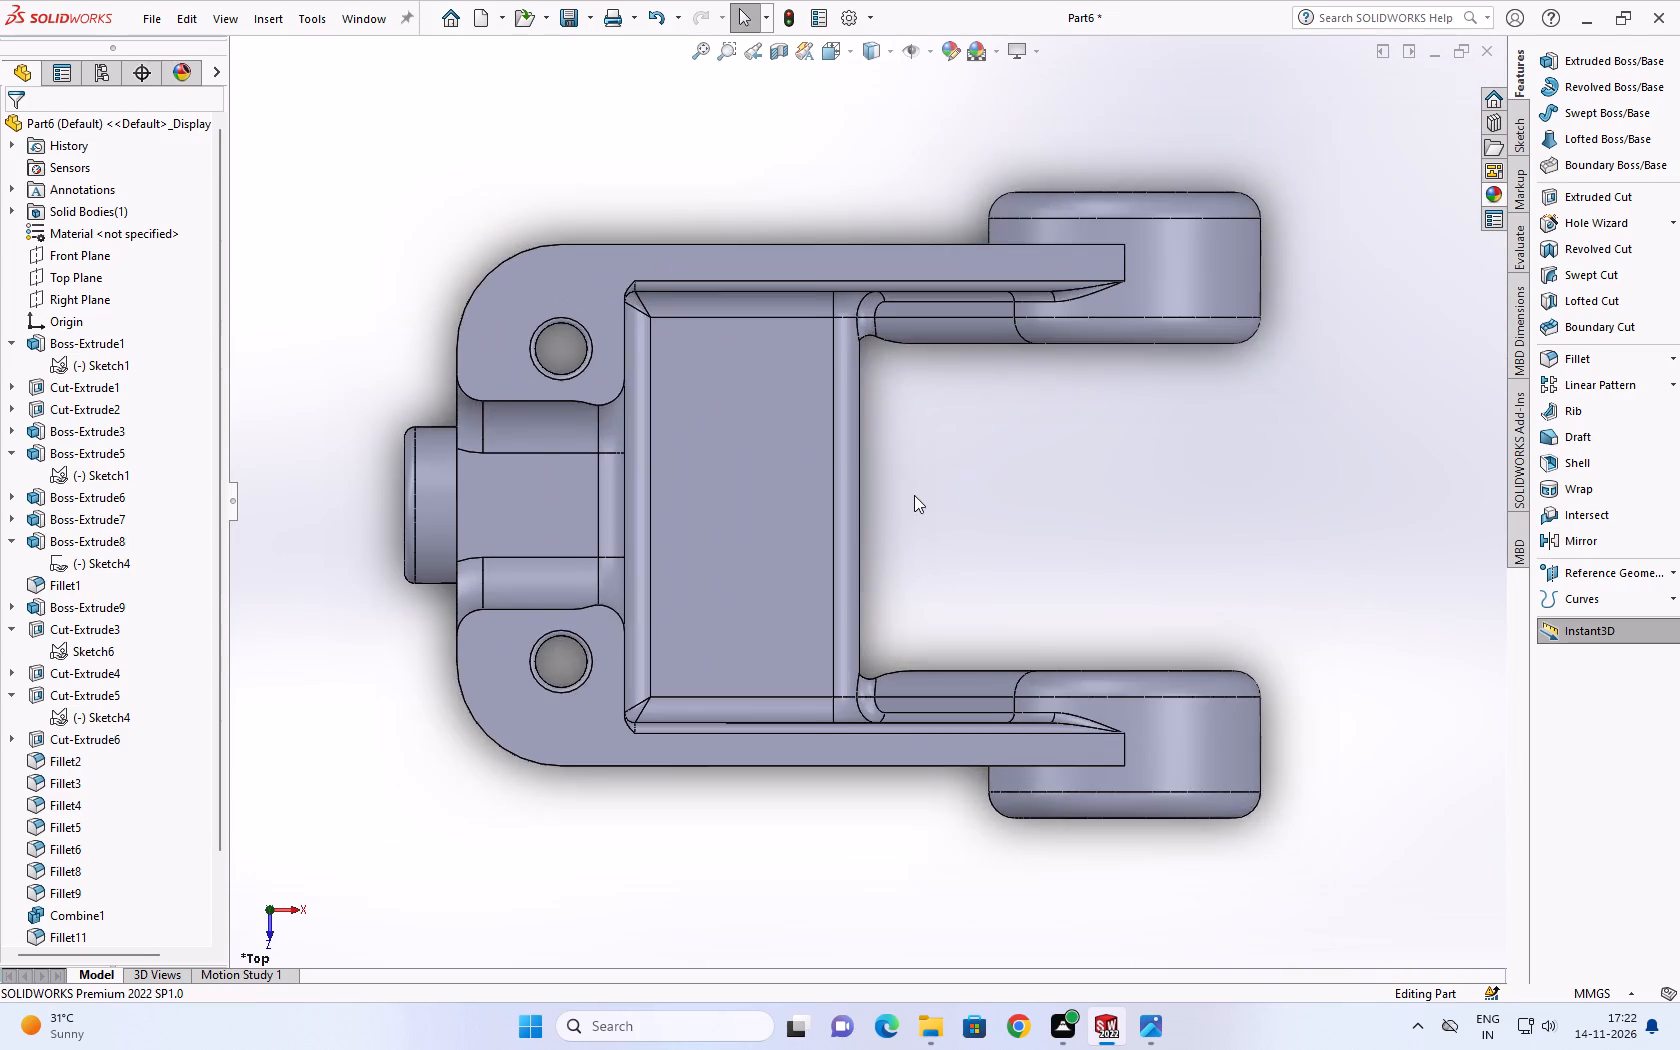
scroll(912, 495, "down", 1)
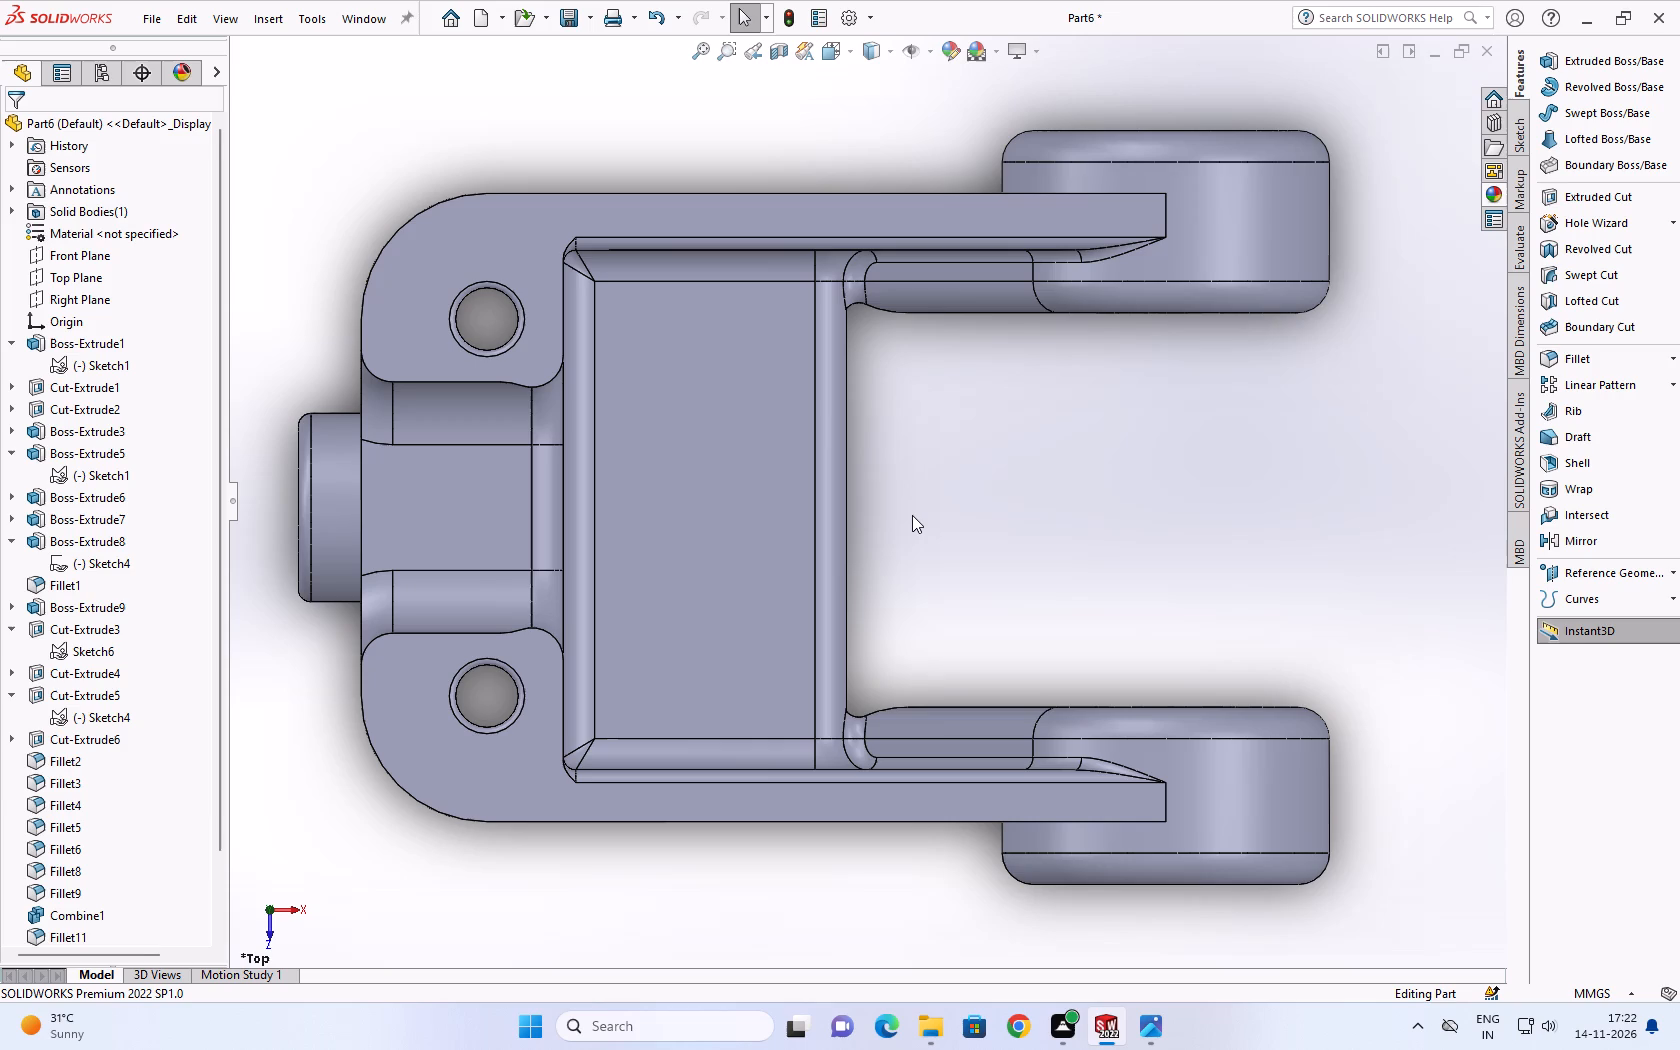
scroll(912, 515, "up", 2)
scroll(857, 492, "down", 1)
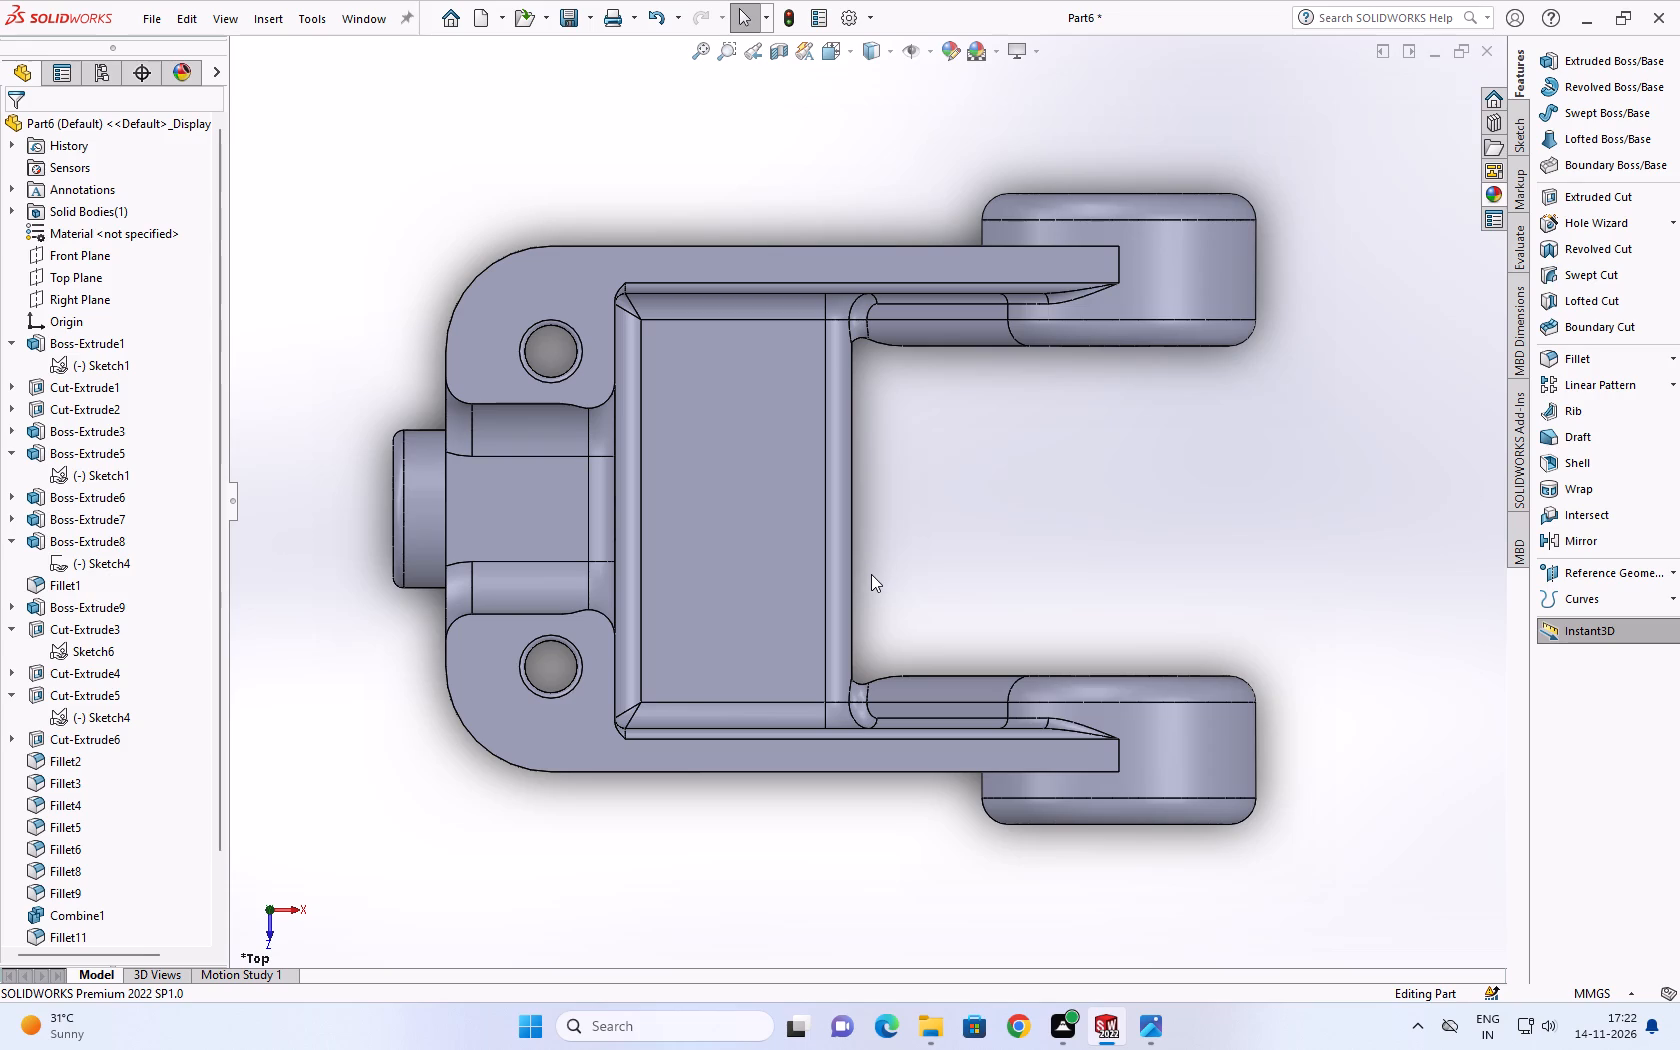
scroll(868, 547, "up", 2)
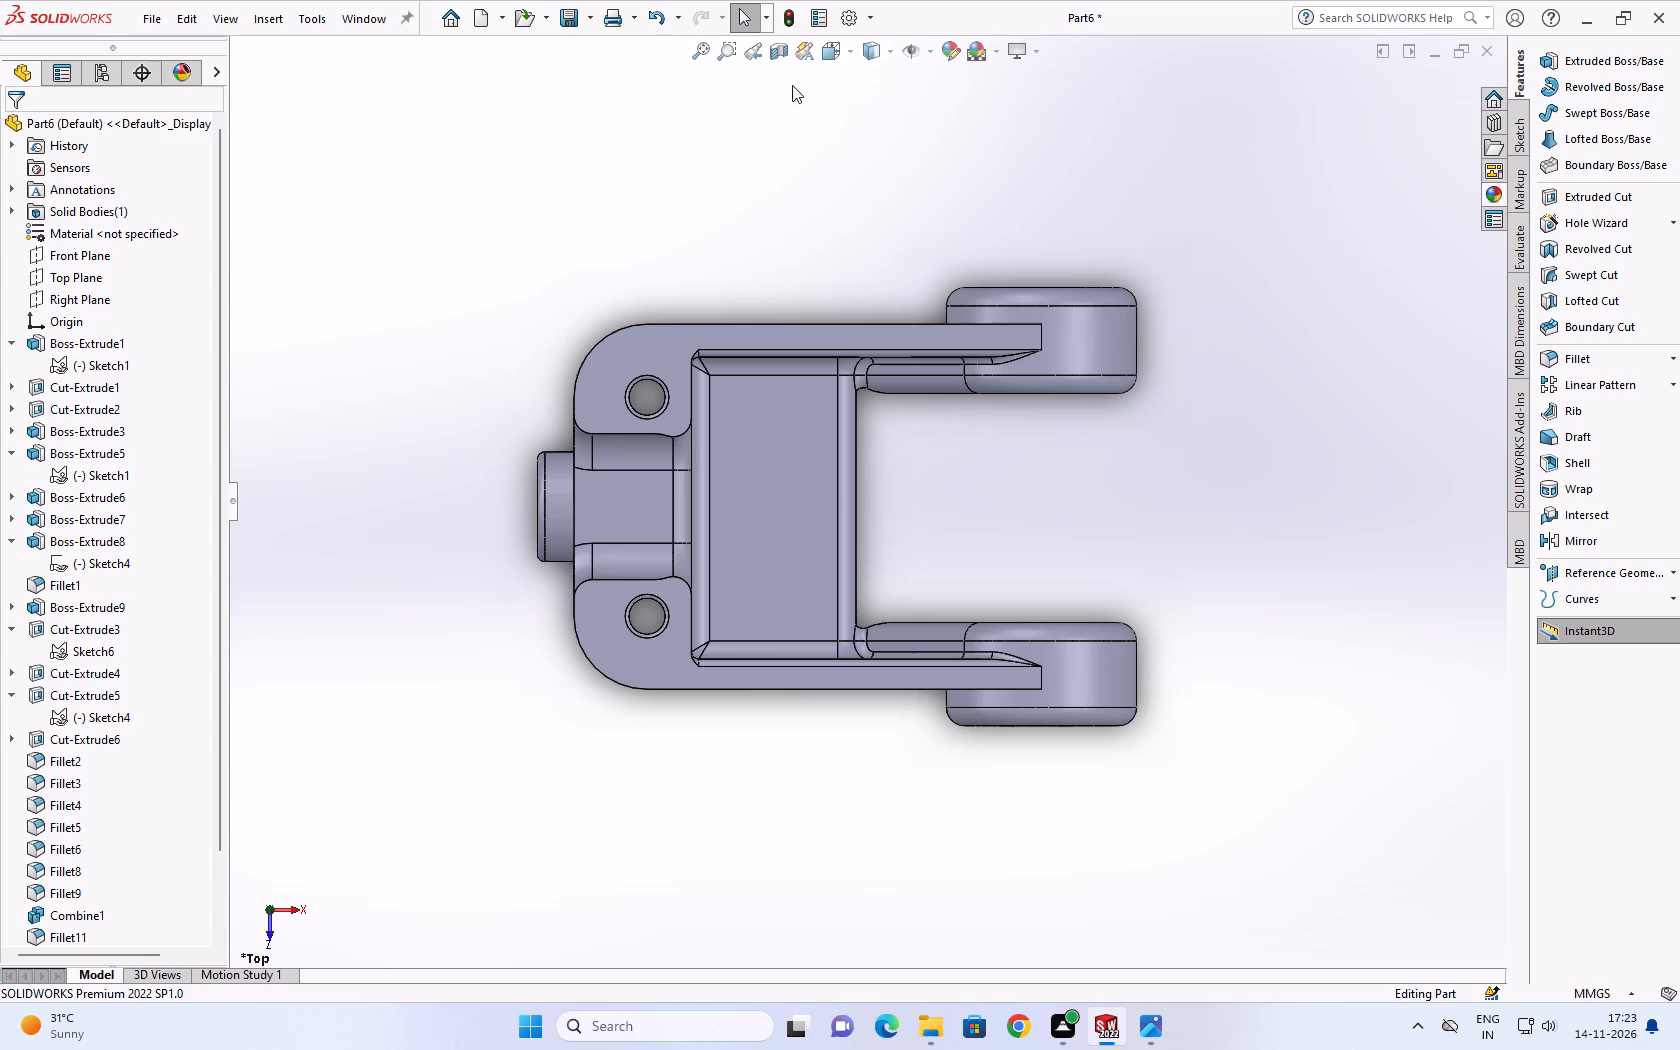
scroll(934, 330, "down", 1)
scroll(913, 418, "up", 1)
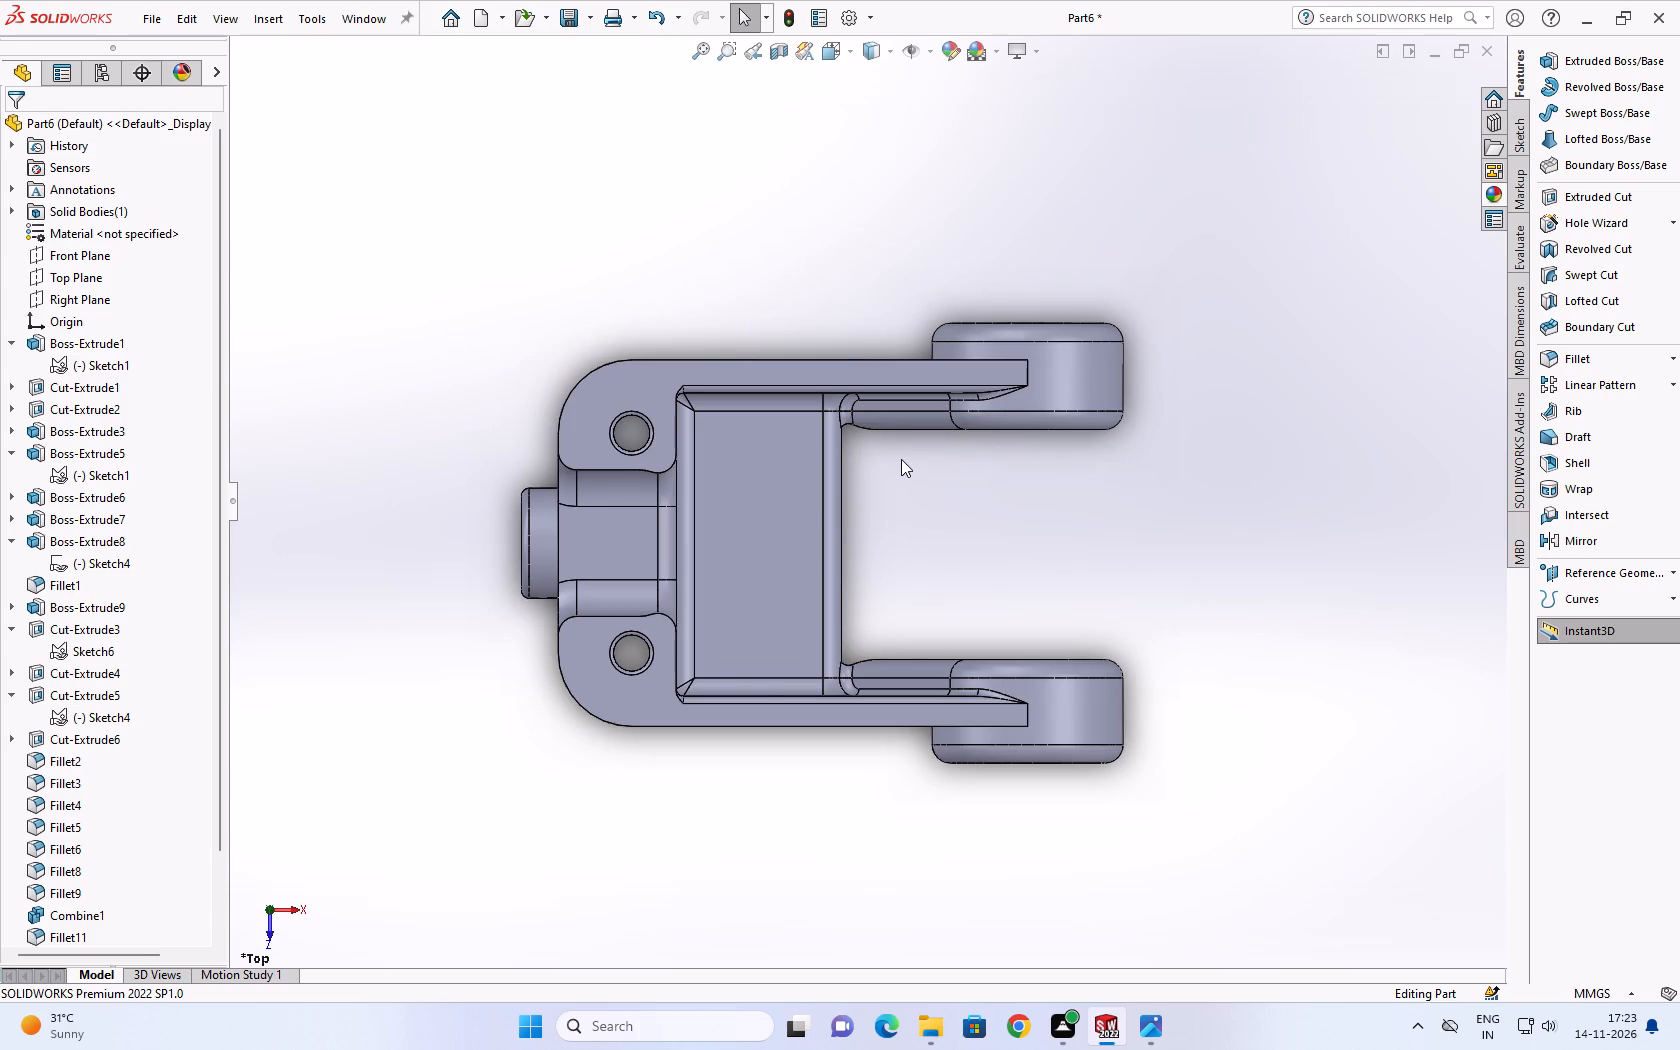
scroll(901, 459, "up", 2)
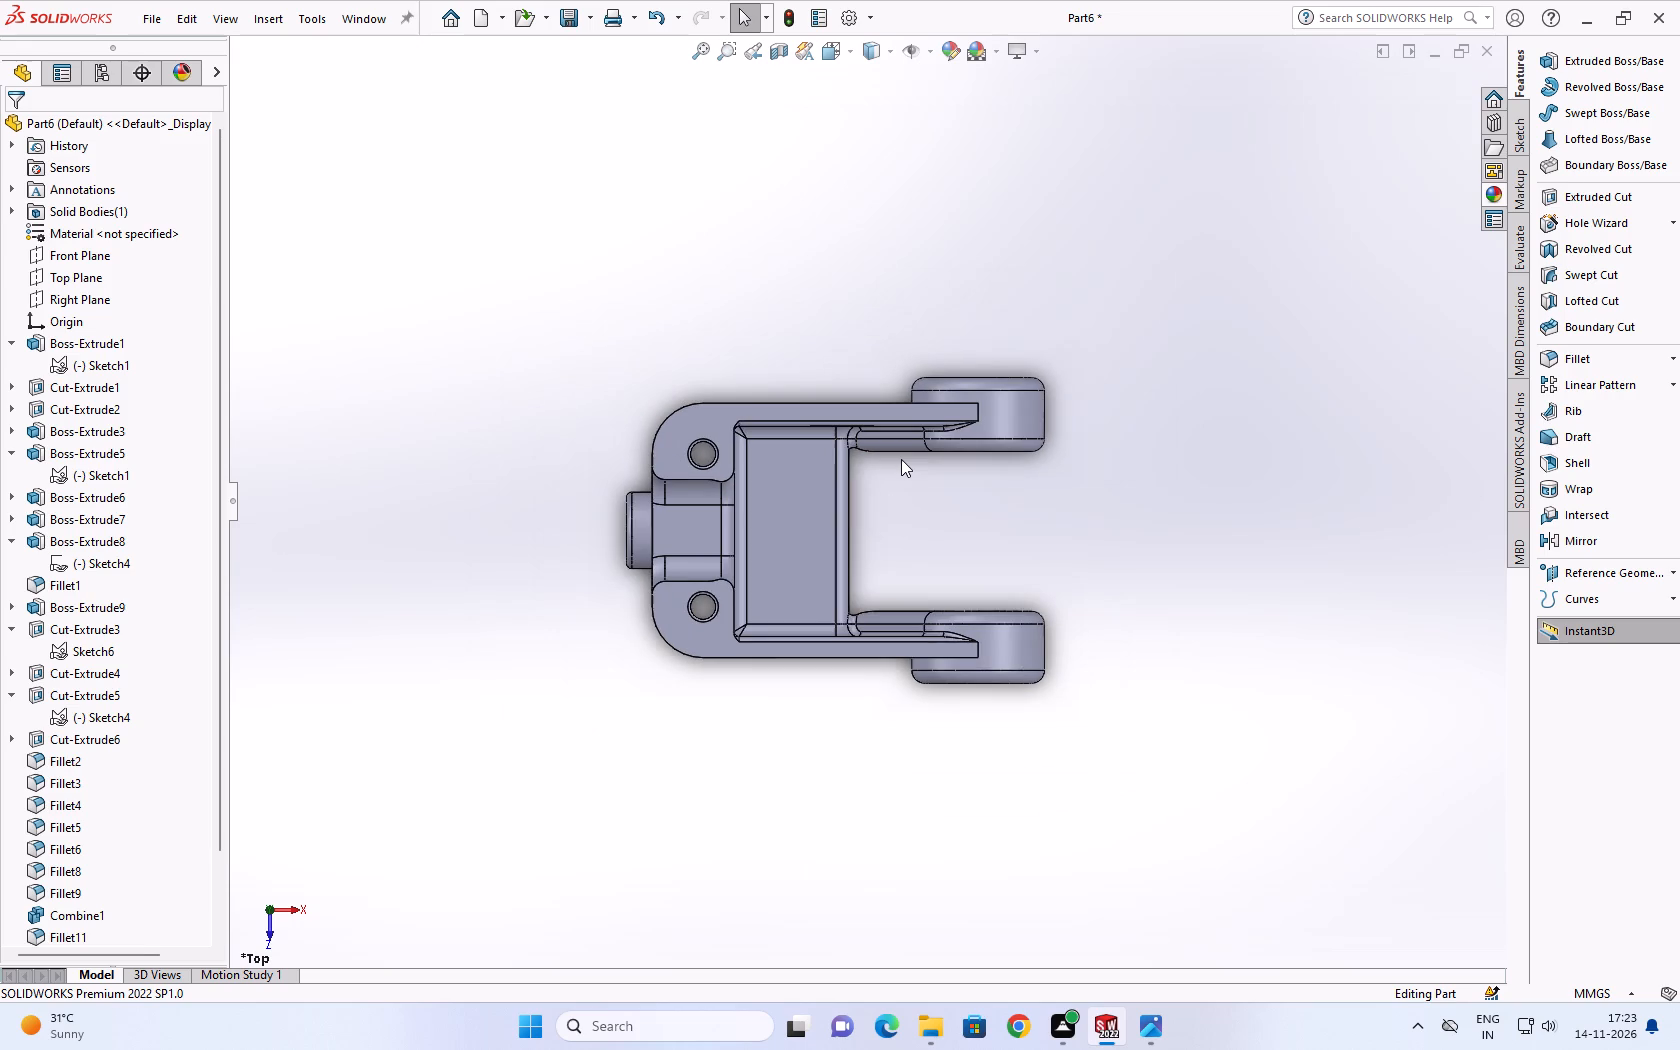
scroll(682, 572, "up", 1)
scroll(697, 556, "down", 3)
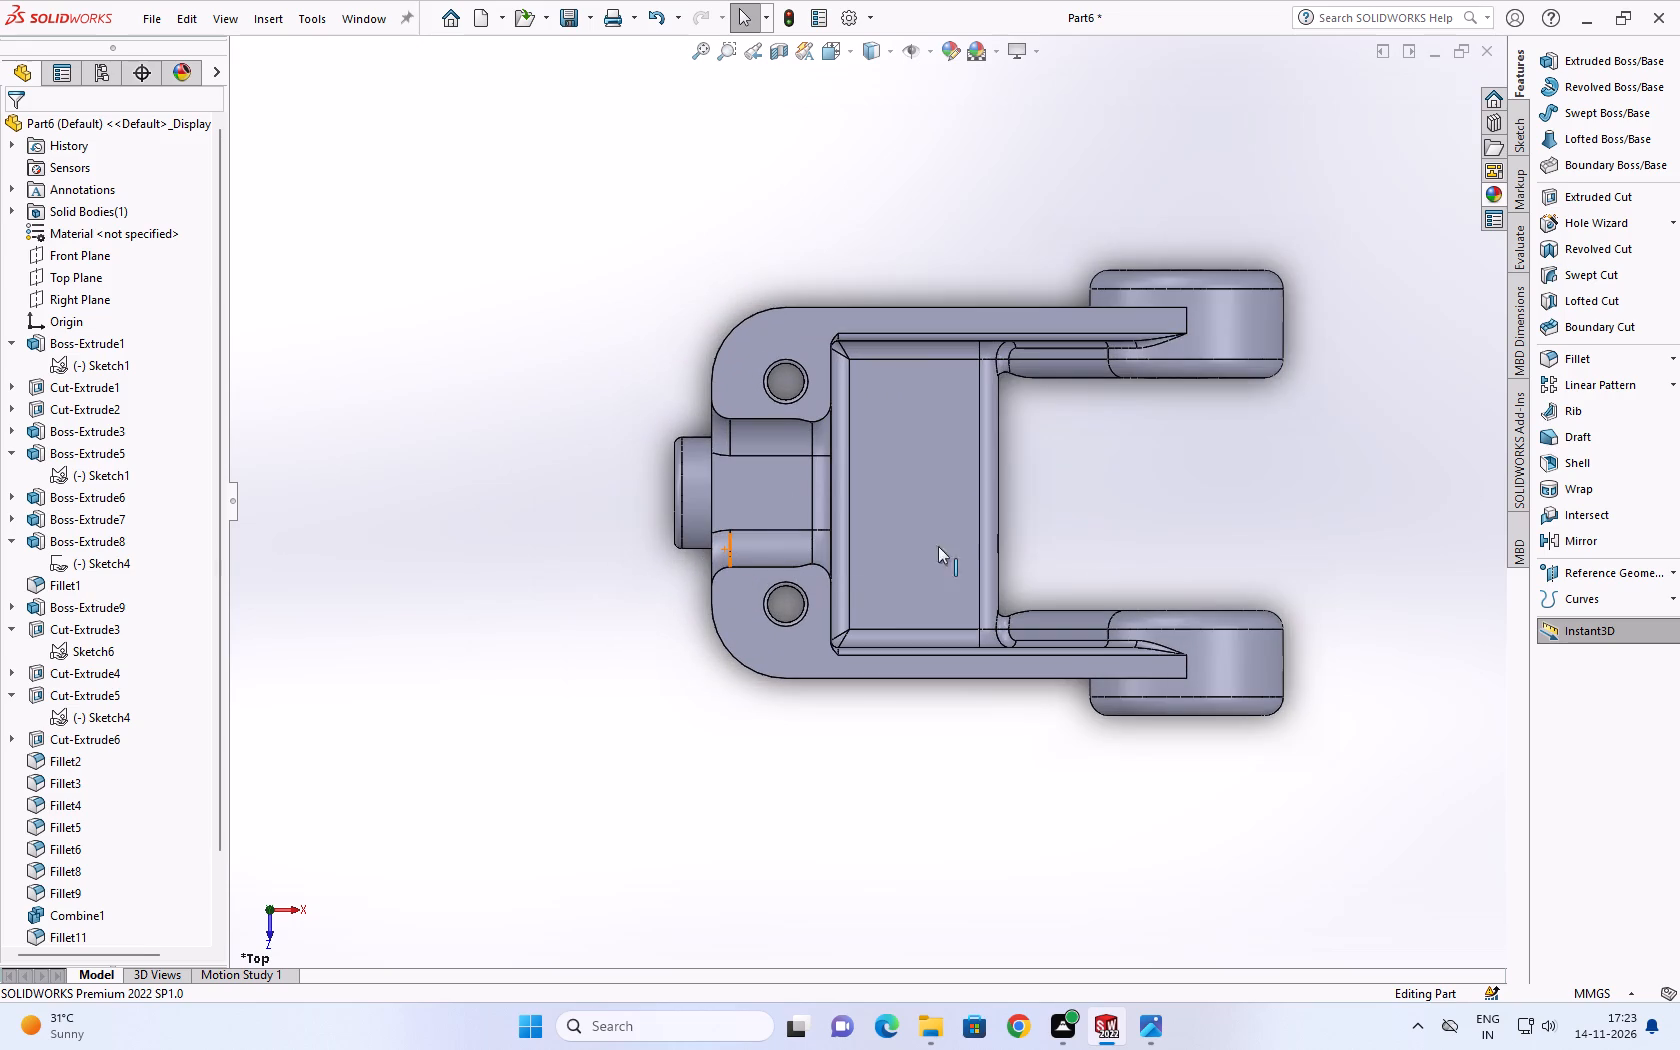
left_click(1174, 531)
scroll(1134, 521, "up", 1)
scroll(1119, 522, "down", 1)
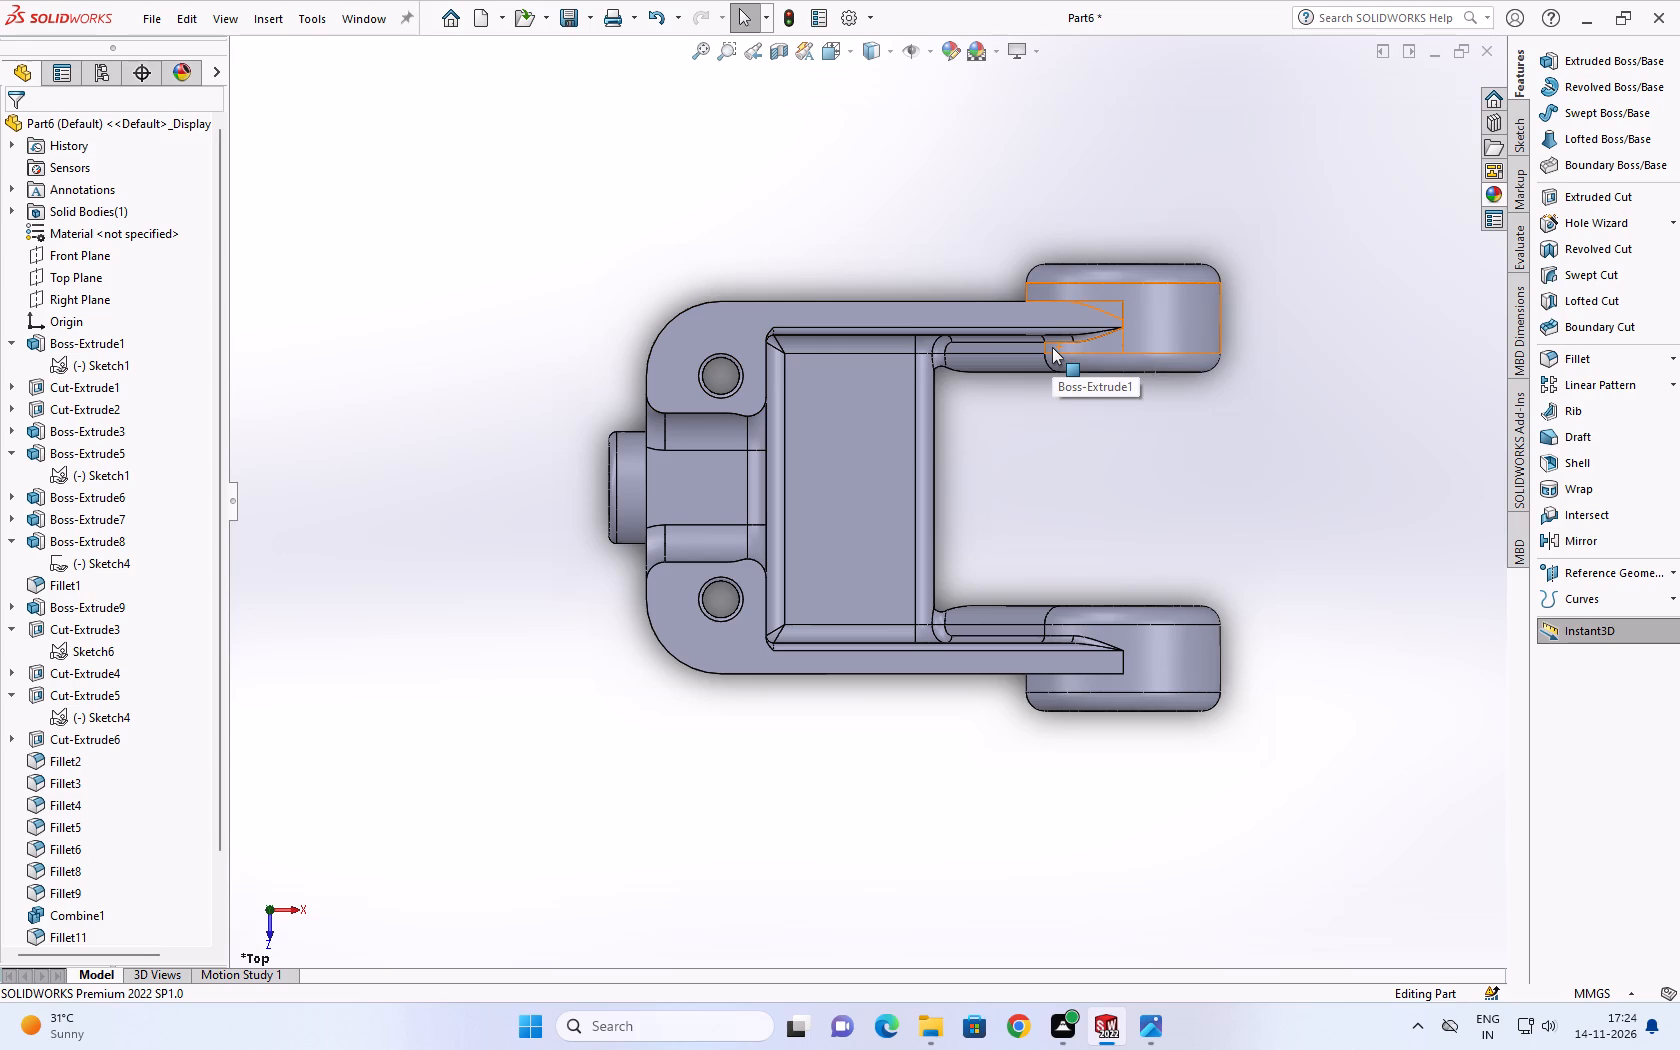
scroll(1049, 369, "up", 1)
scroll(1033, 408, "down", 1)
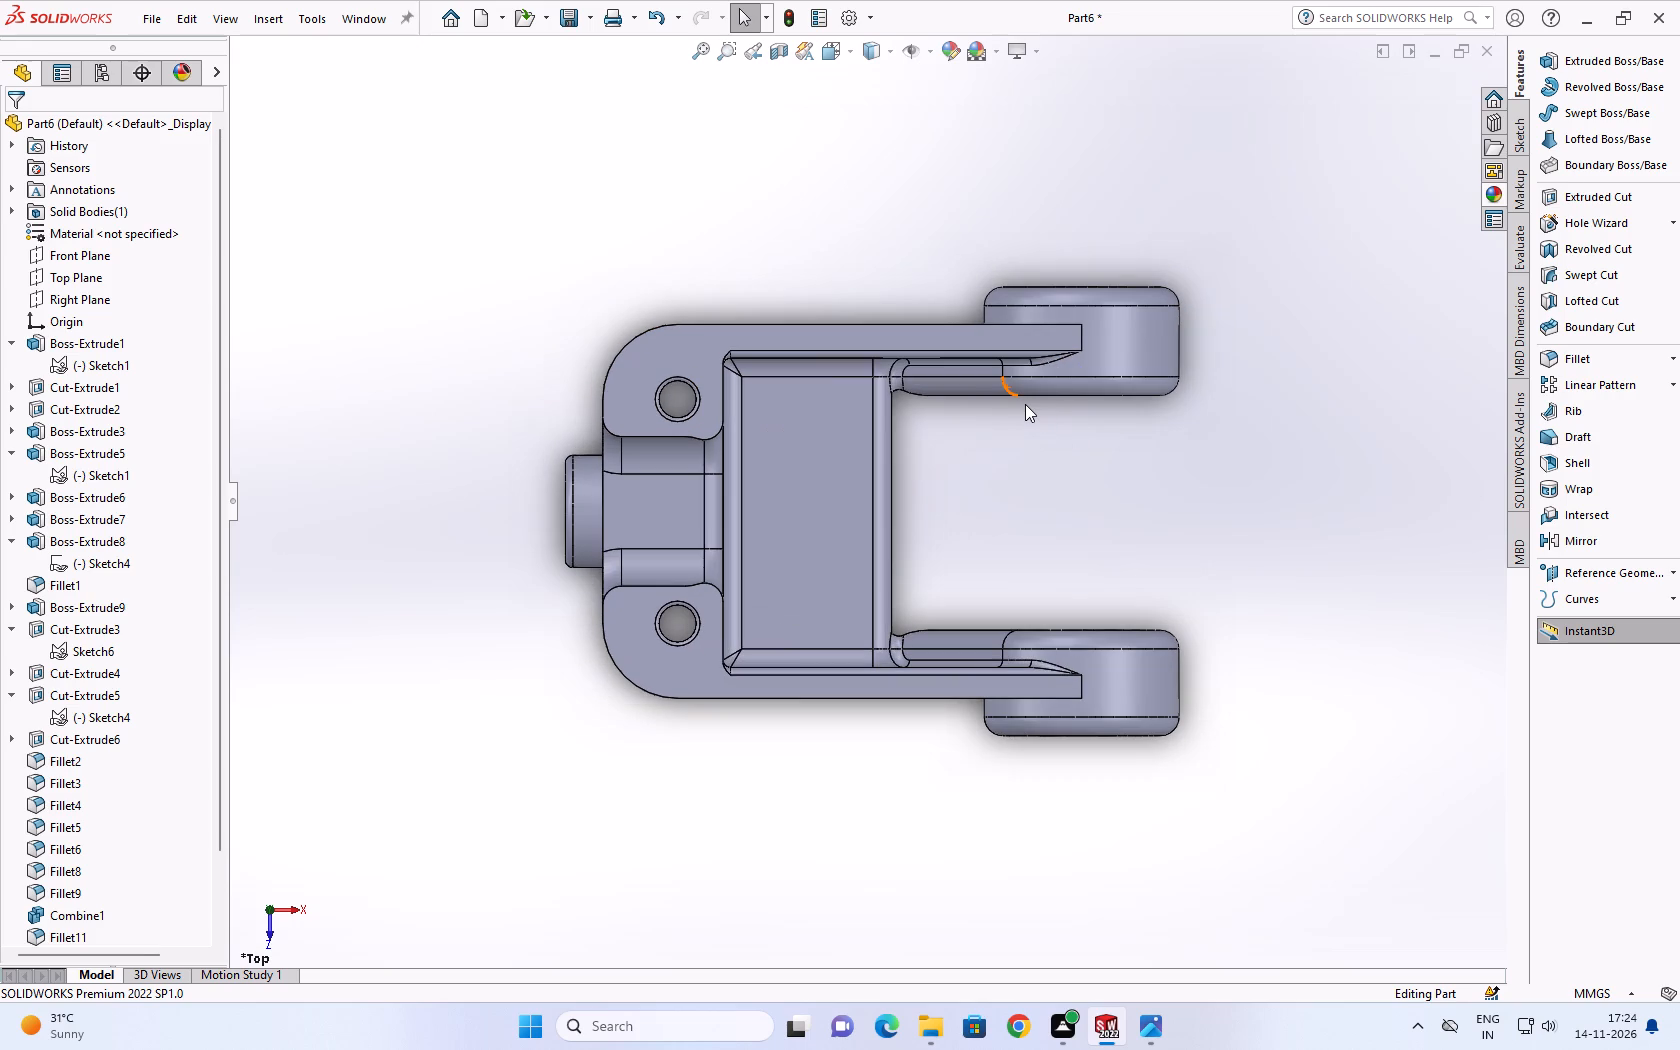
Inspect the outer cylindrical faces of the two large arm-end bosses and the dimension between the arms in the top view.
scroll(993, 454, "down", 1)
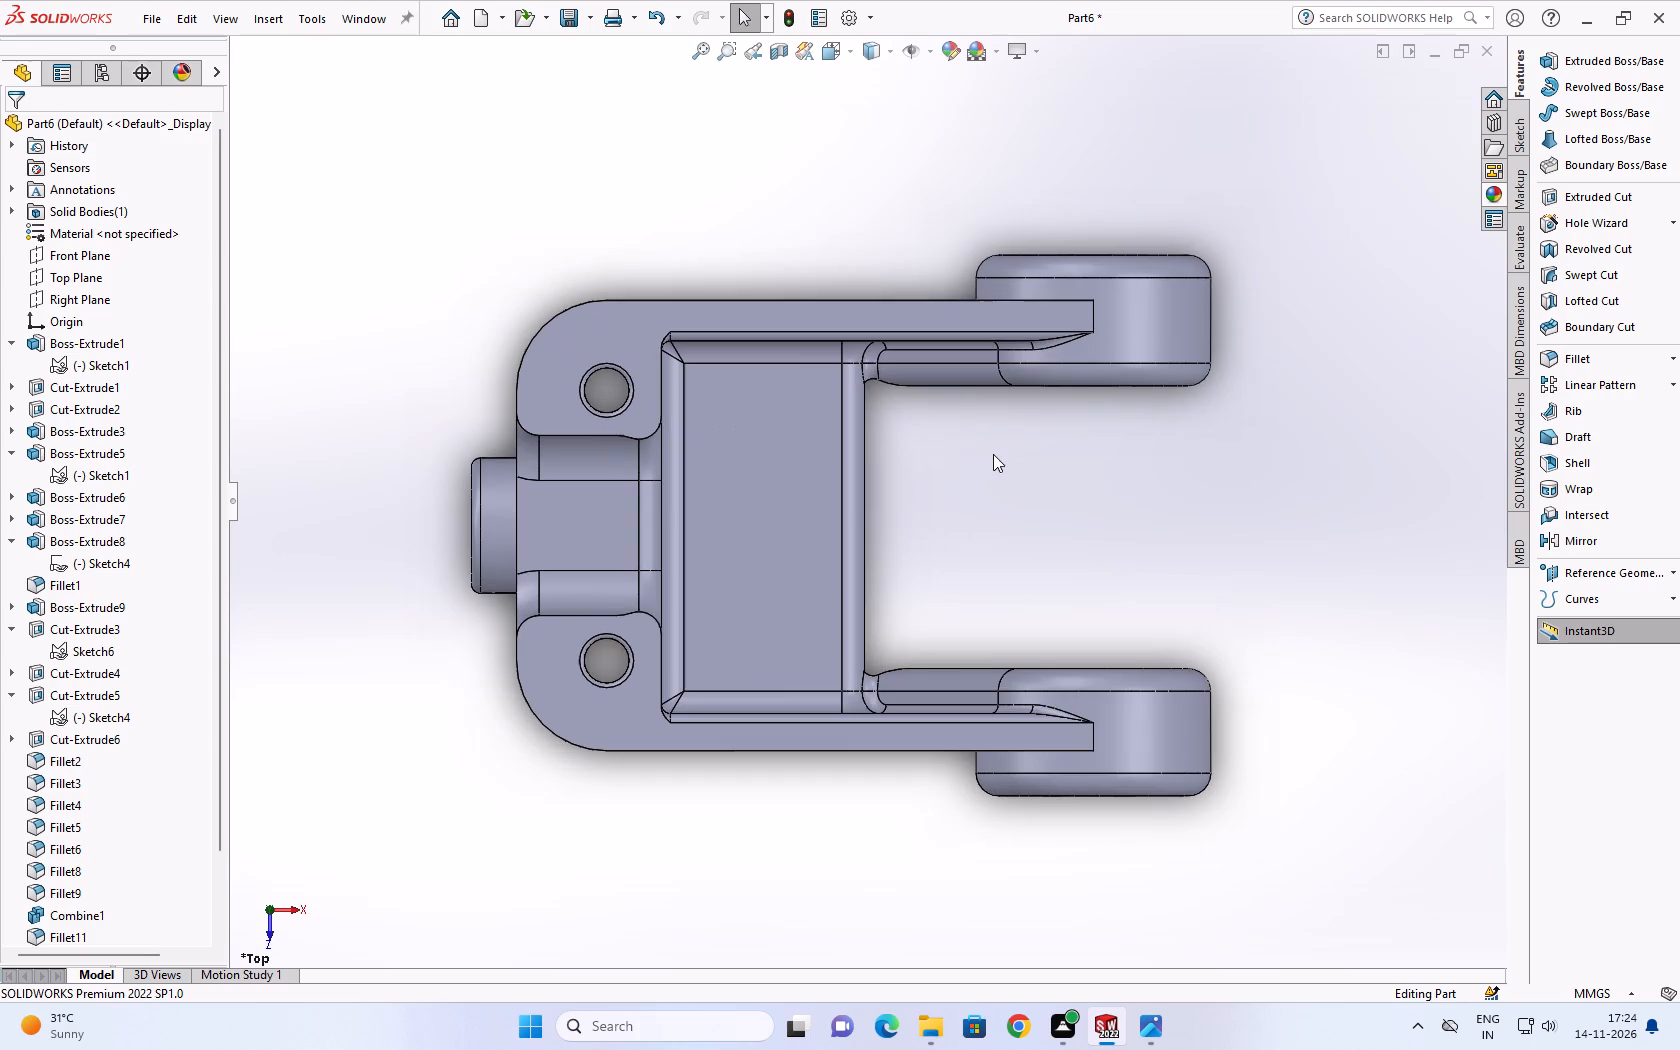
scroll(1001, 416, "down", 2)
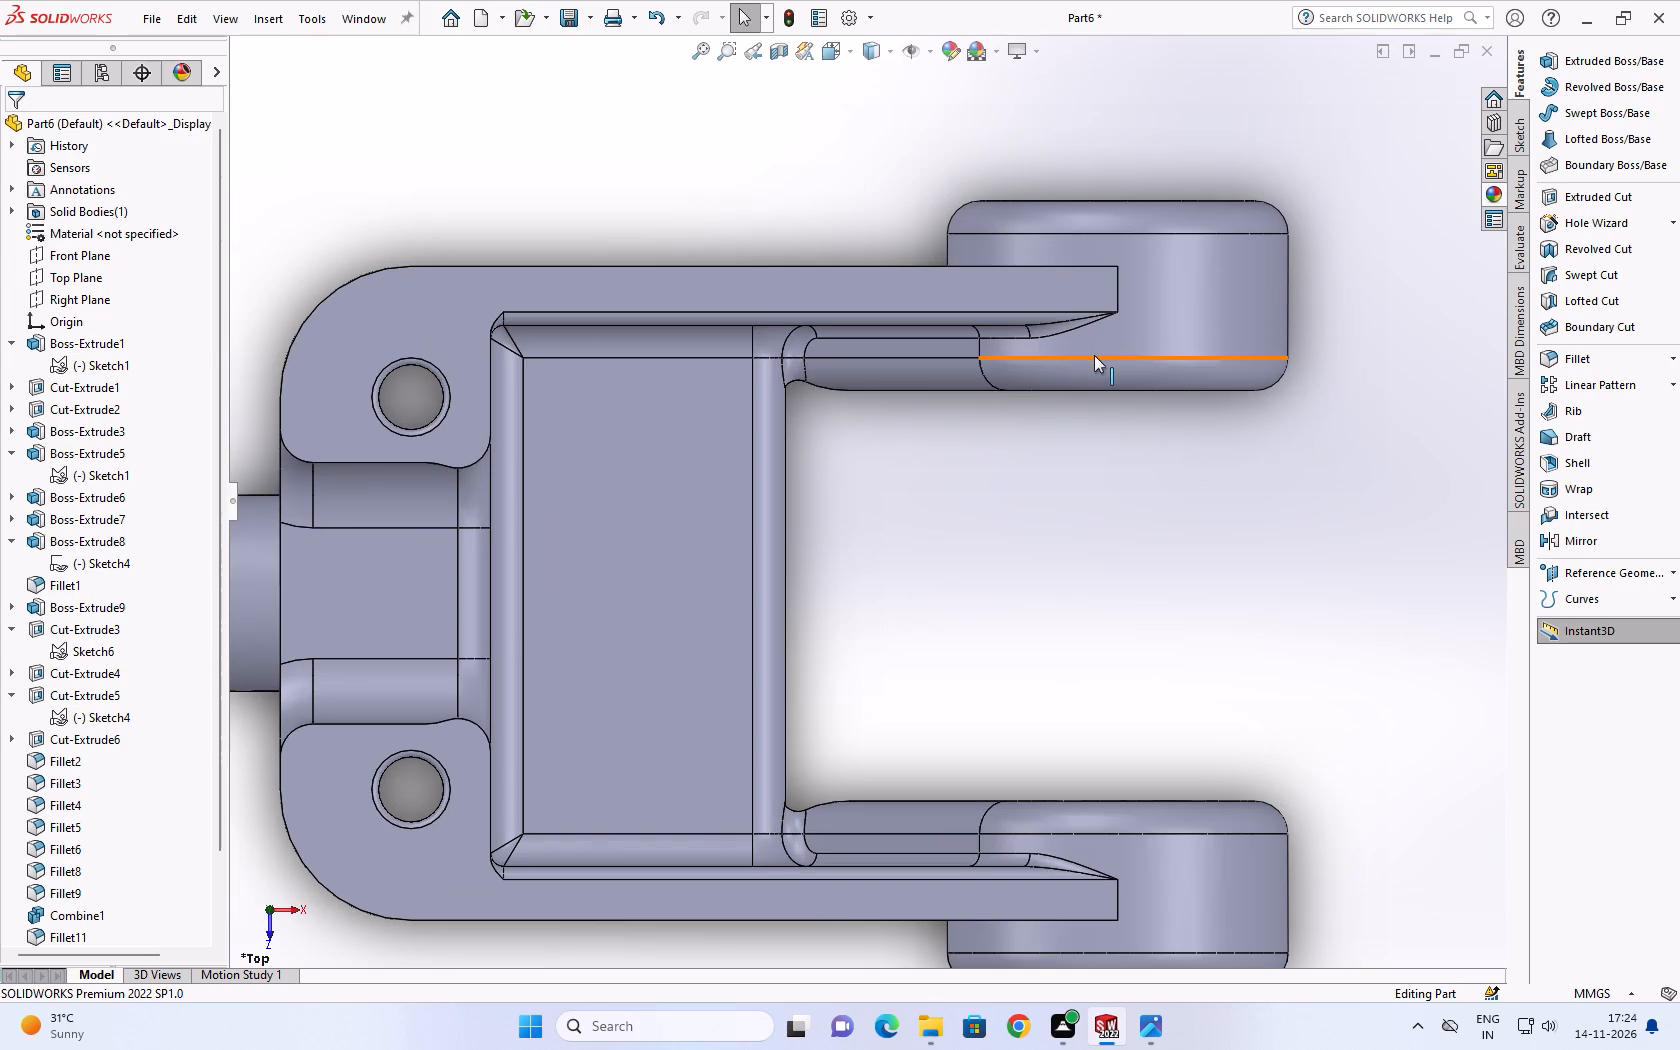
left_click(1136, 335)
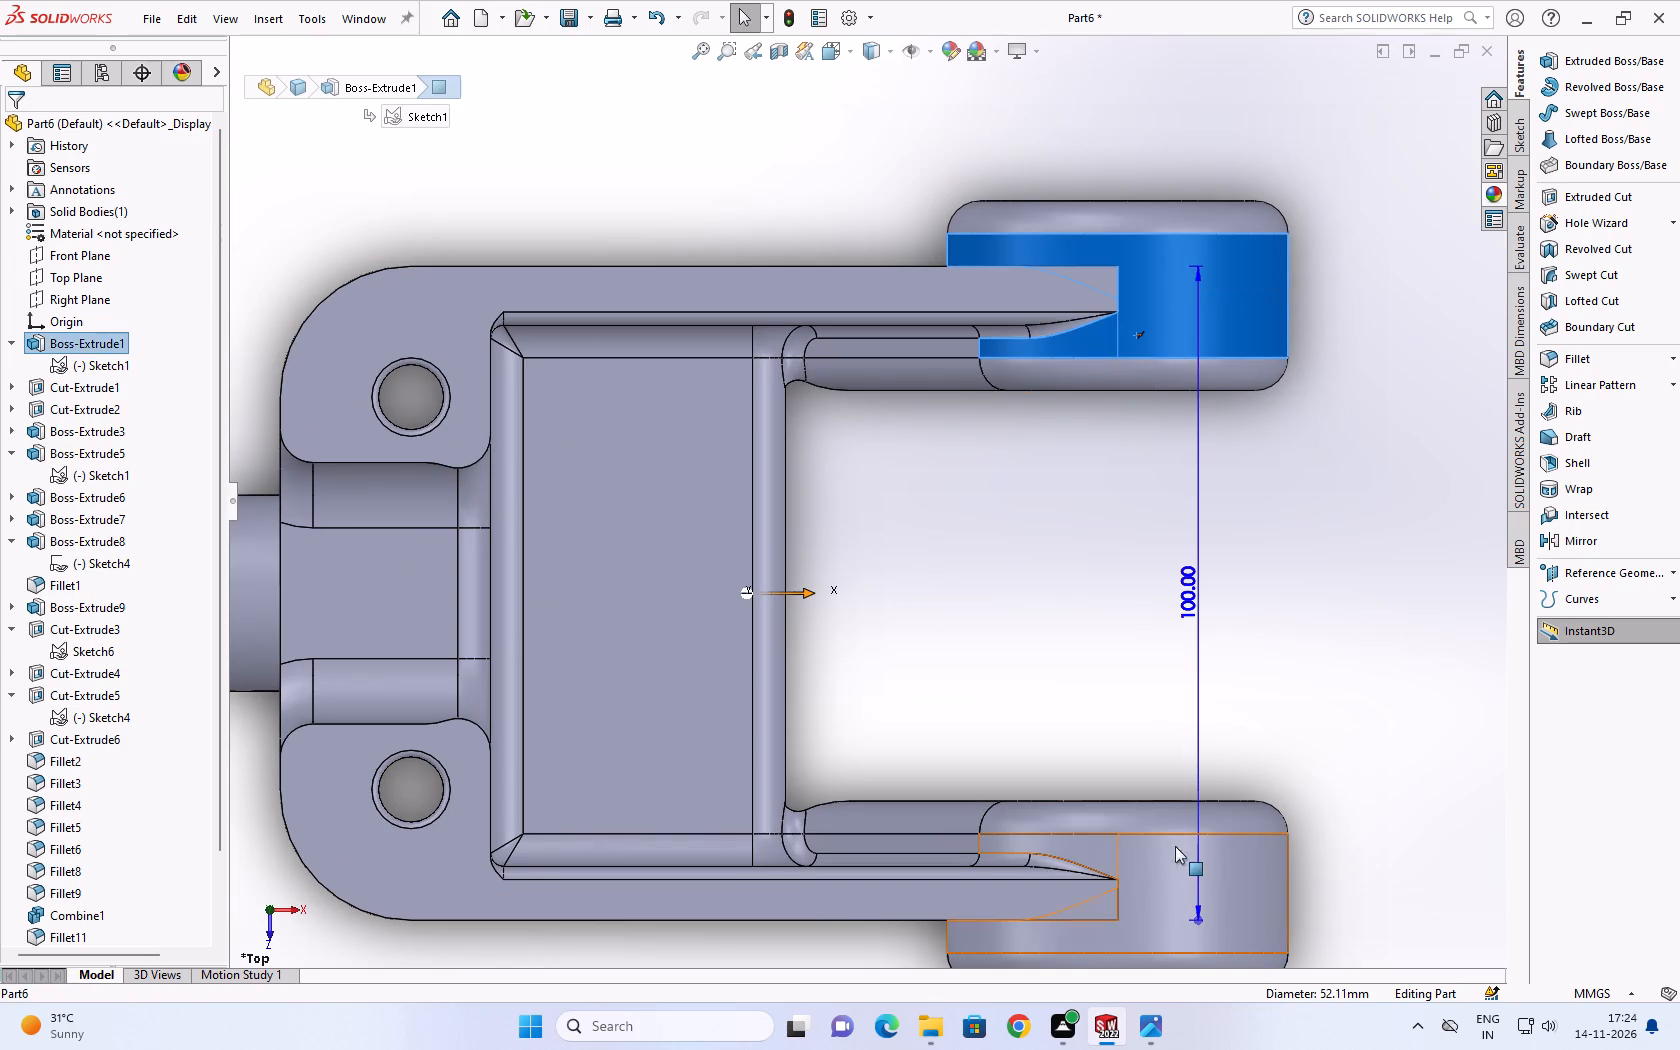
left_click(1181, 886)
scroll(1179, 839, "up", 3)
left_click(1176, 587)
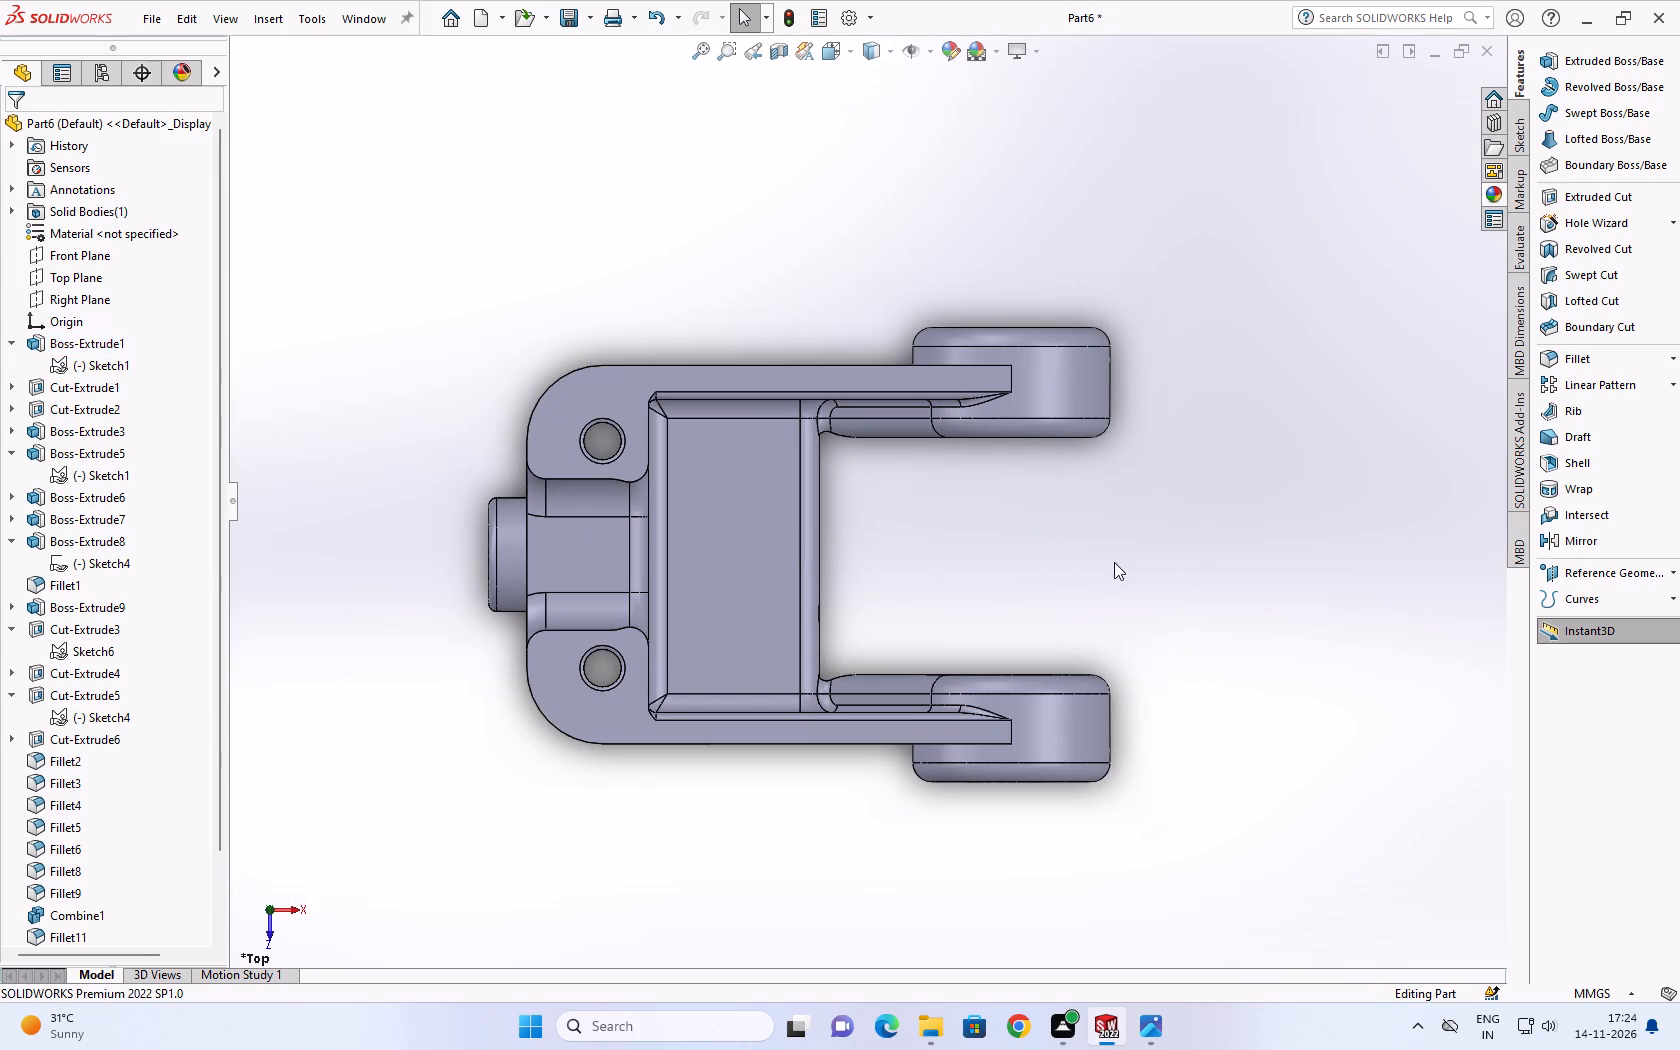
left_click(1054, 373)
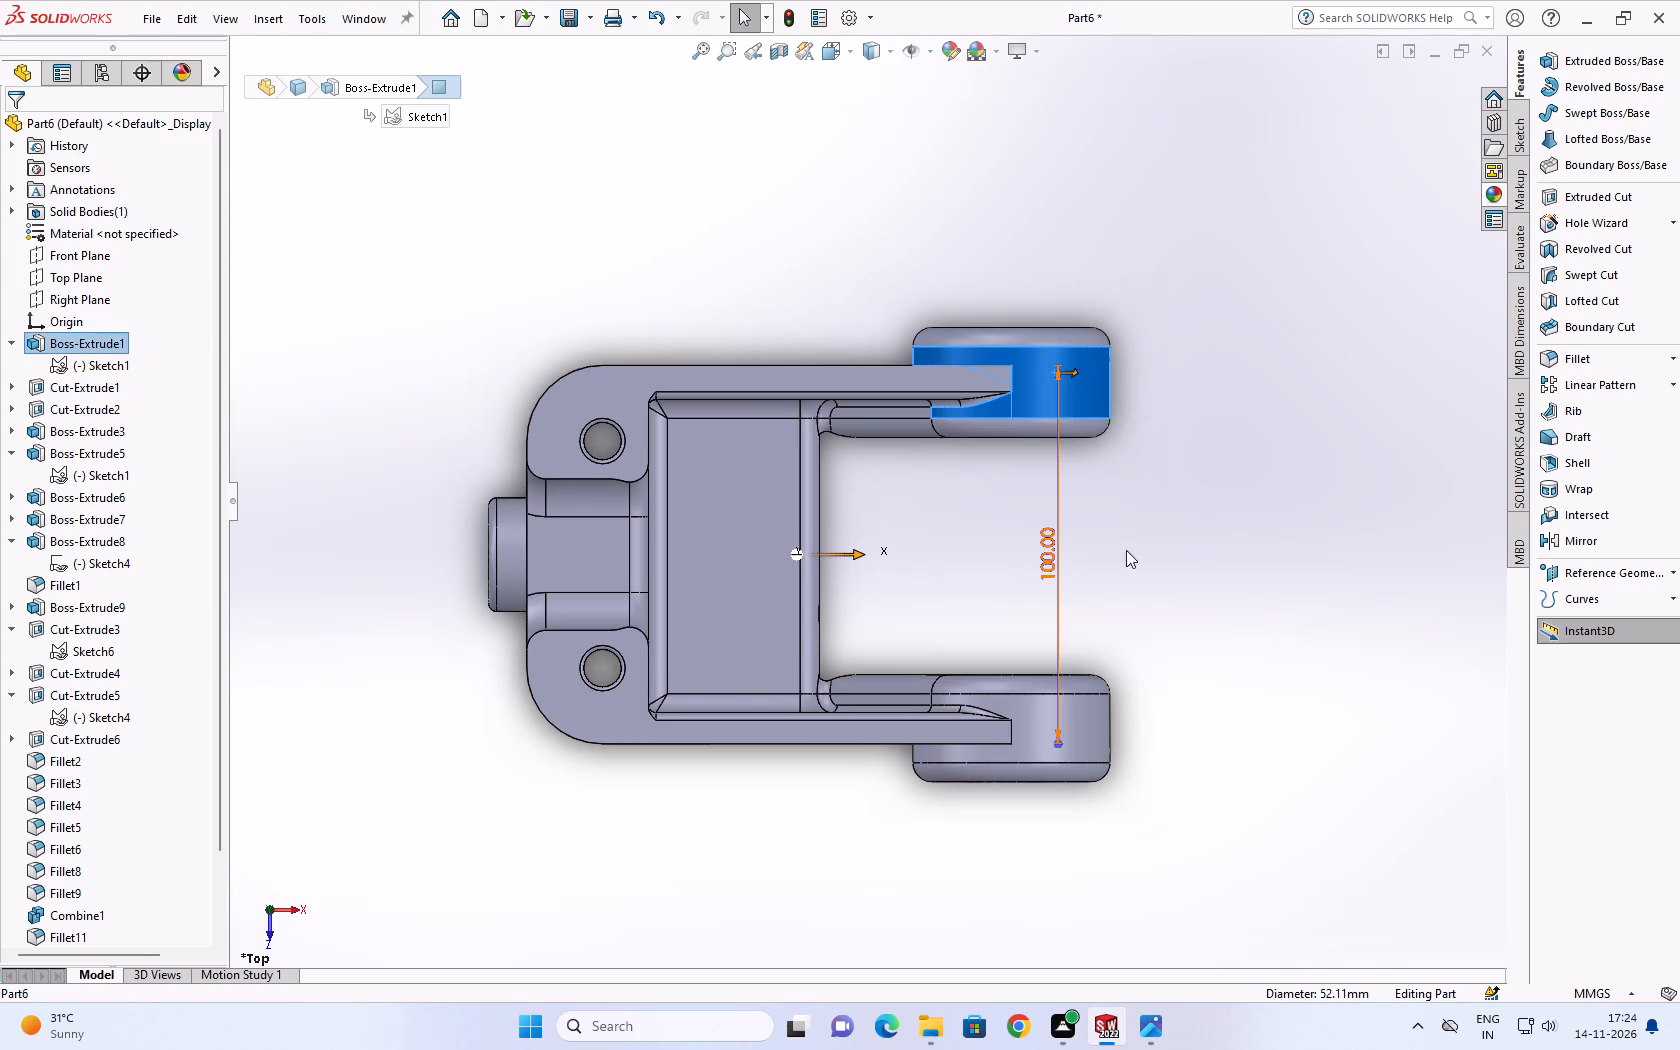
left_click(1170, 550)
Examine the bracket's underside, lugs, rear face, arm-end bosses and pocket from several orbited angles.
middle_click_drag(1006, 538, 674, 438)
scroll(1006, 538, "up", 1)
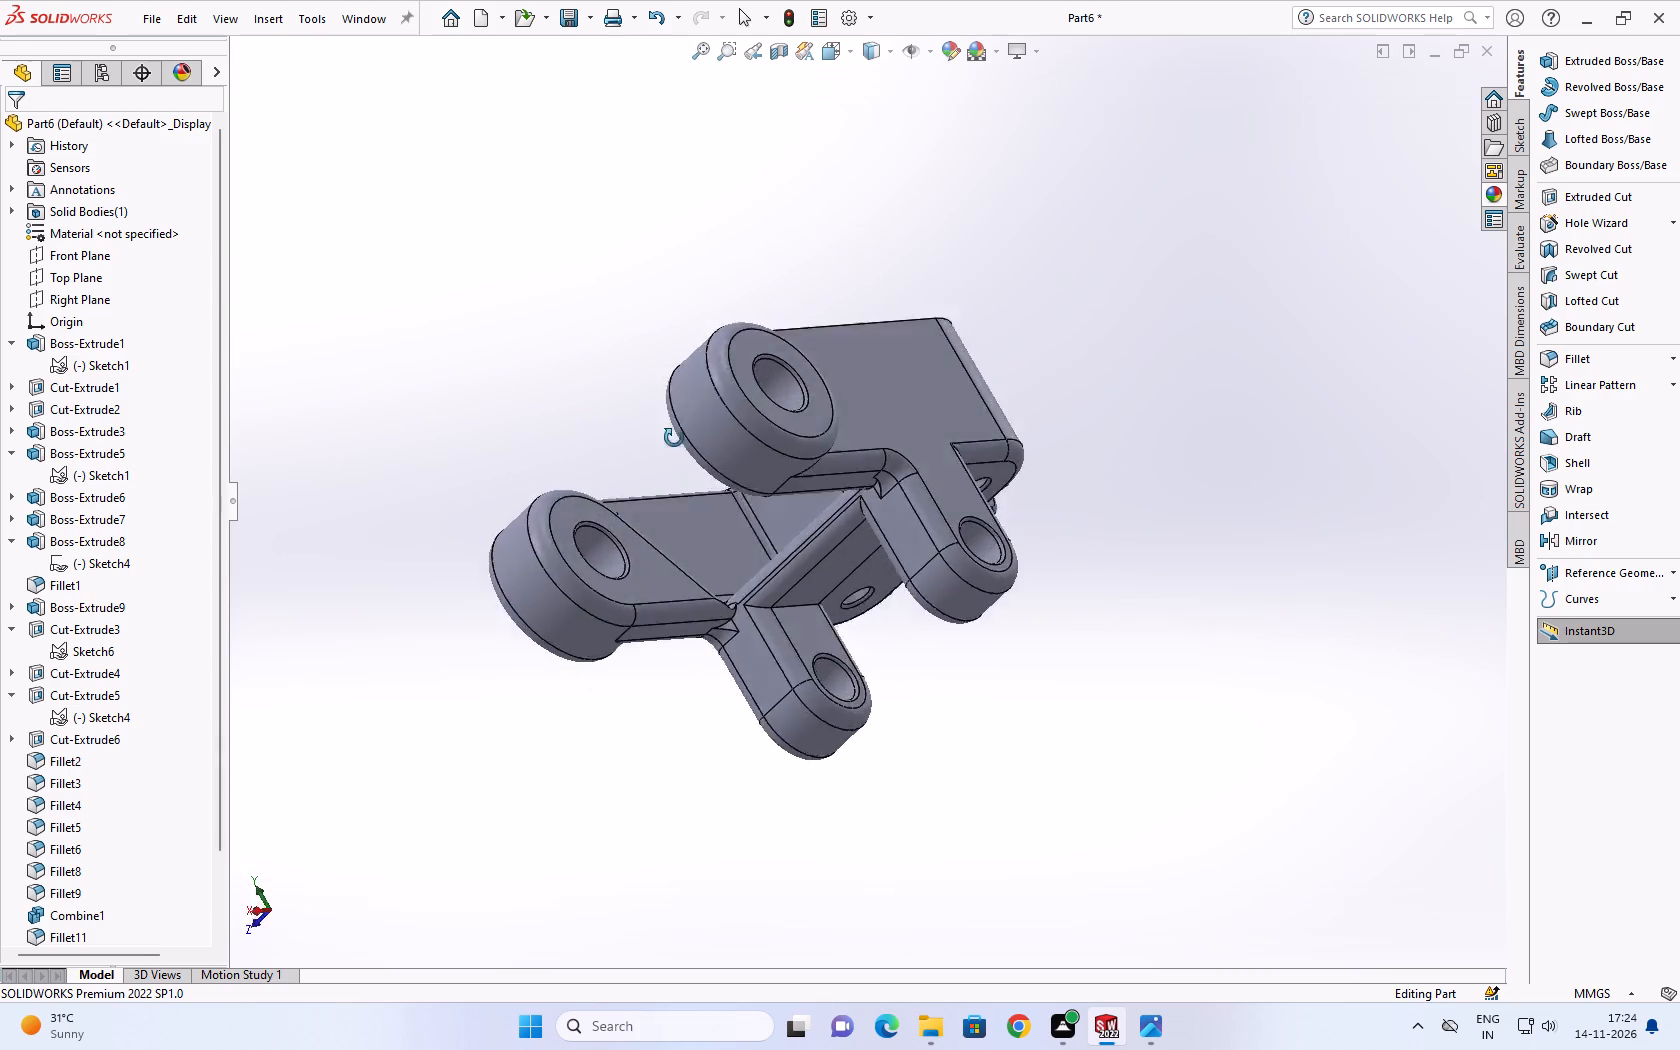
middle_click_drag(674, 438, 1295, 703)
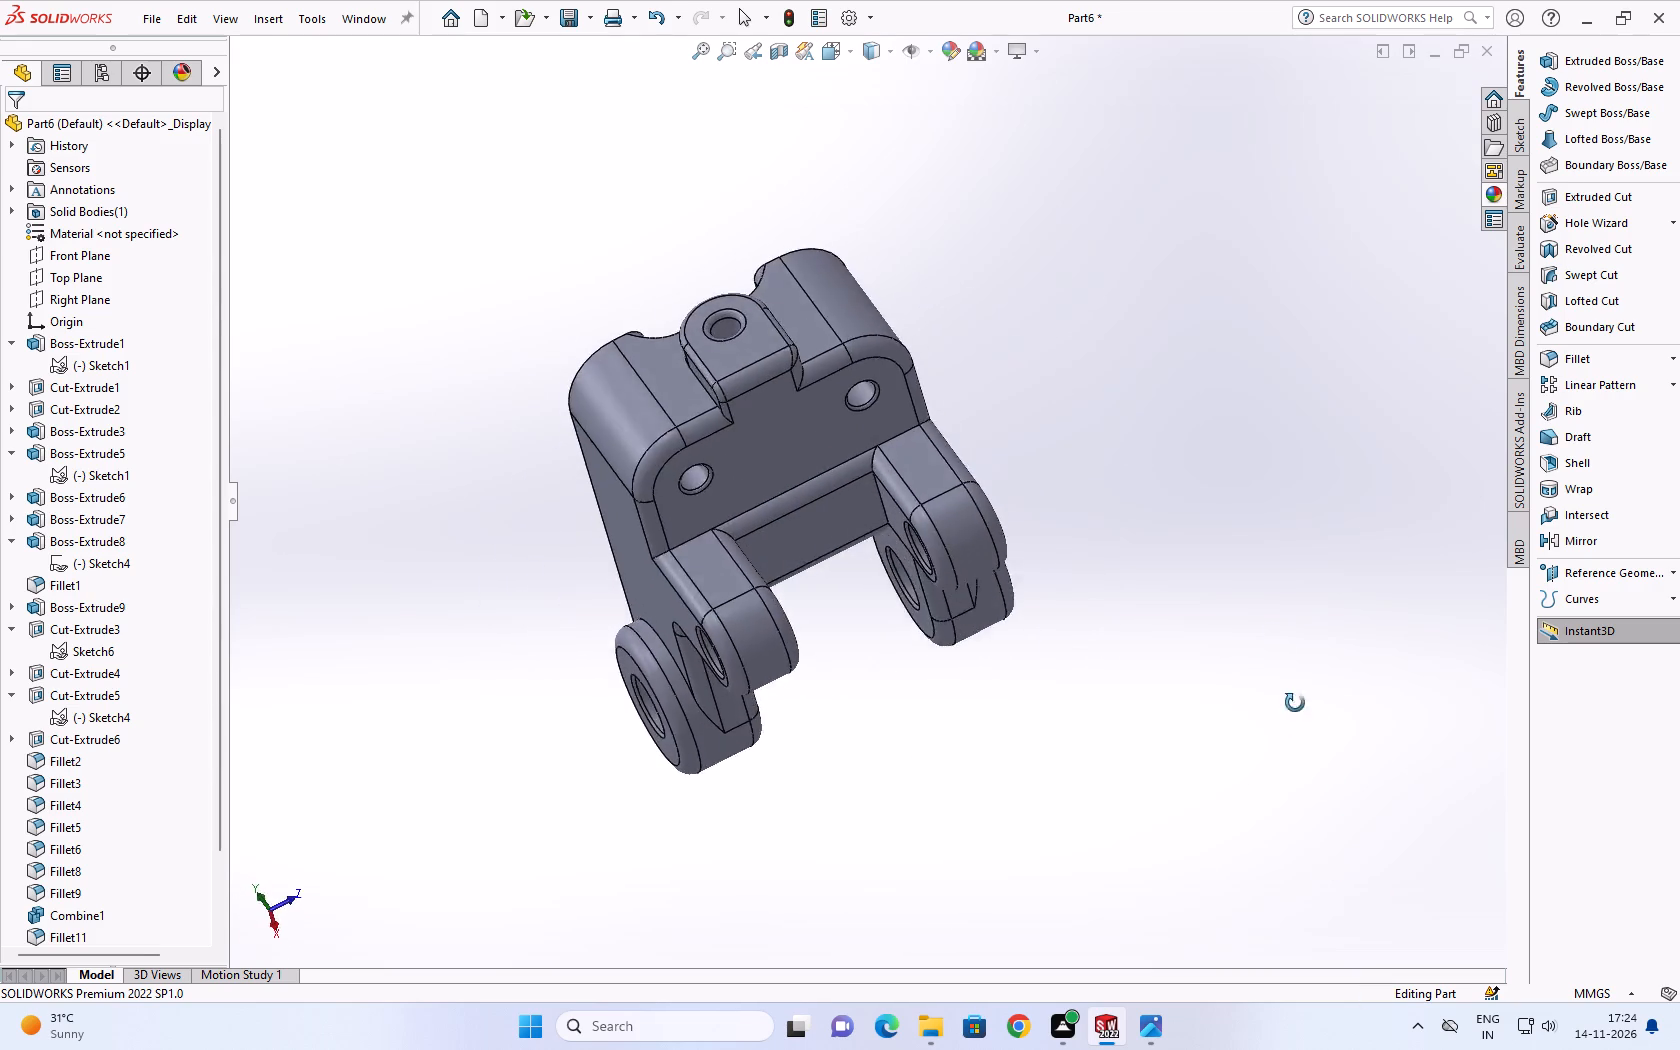
middle_click_drag(1295, 703, 1049, 561)
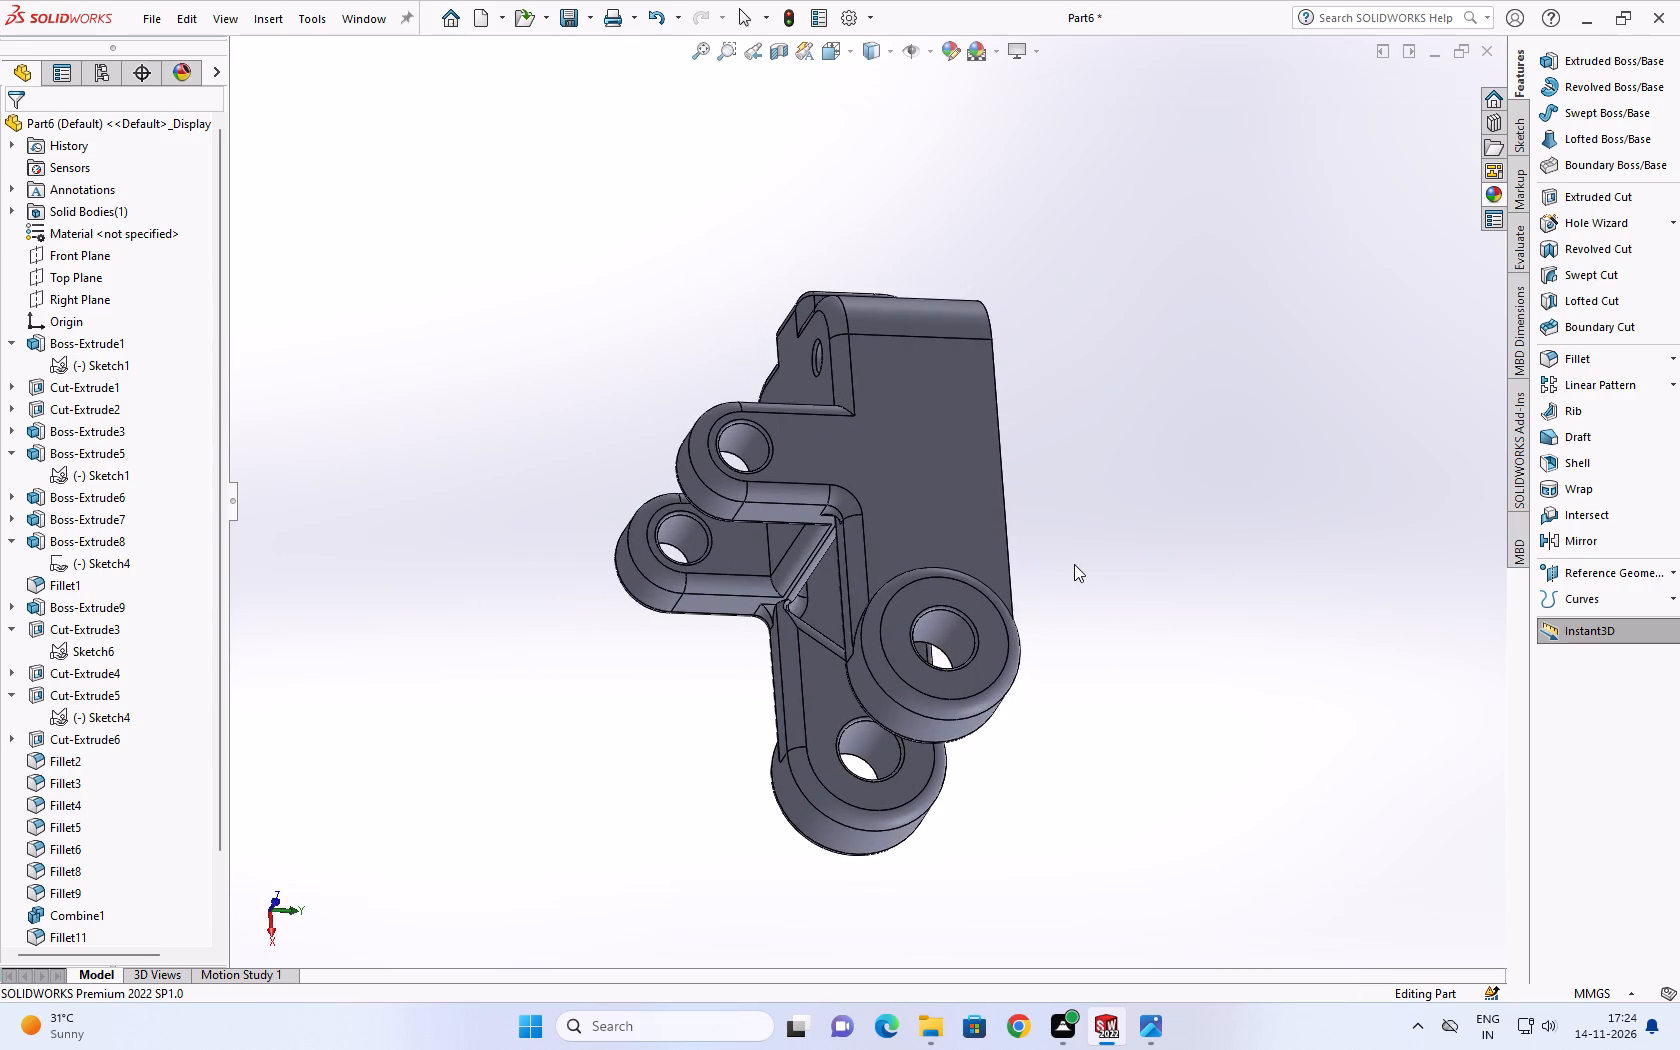
scroll(1009, 574, "up", 2)
middle_click_drag(959, 472, 1036, 507)
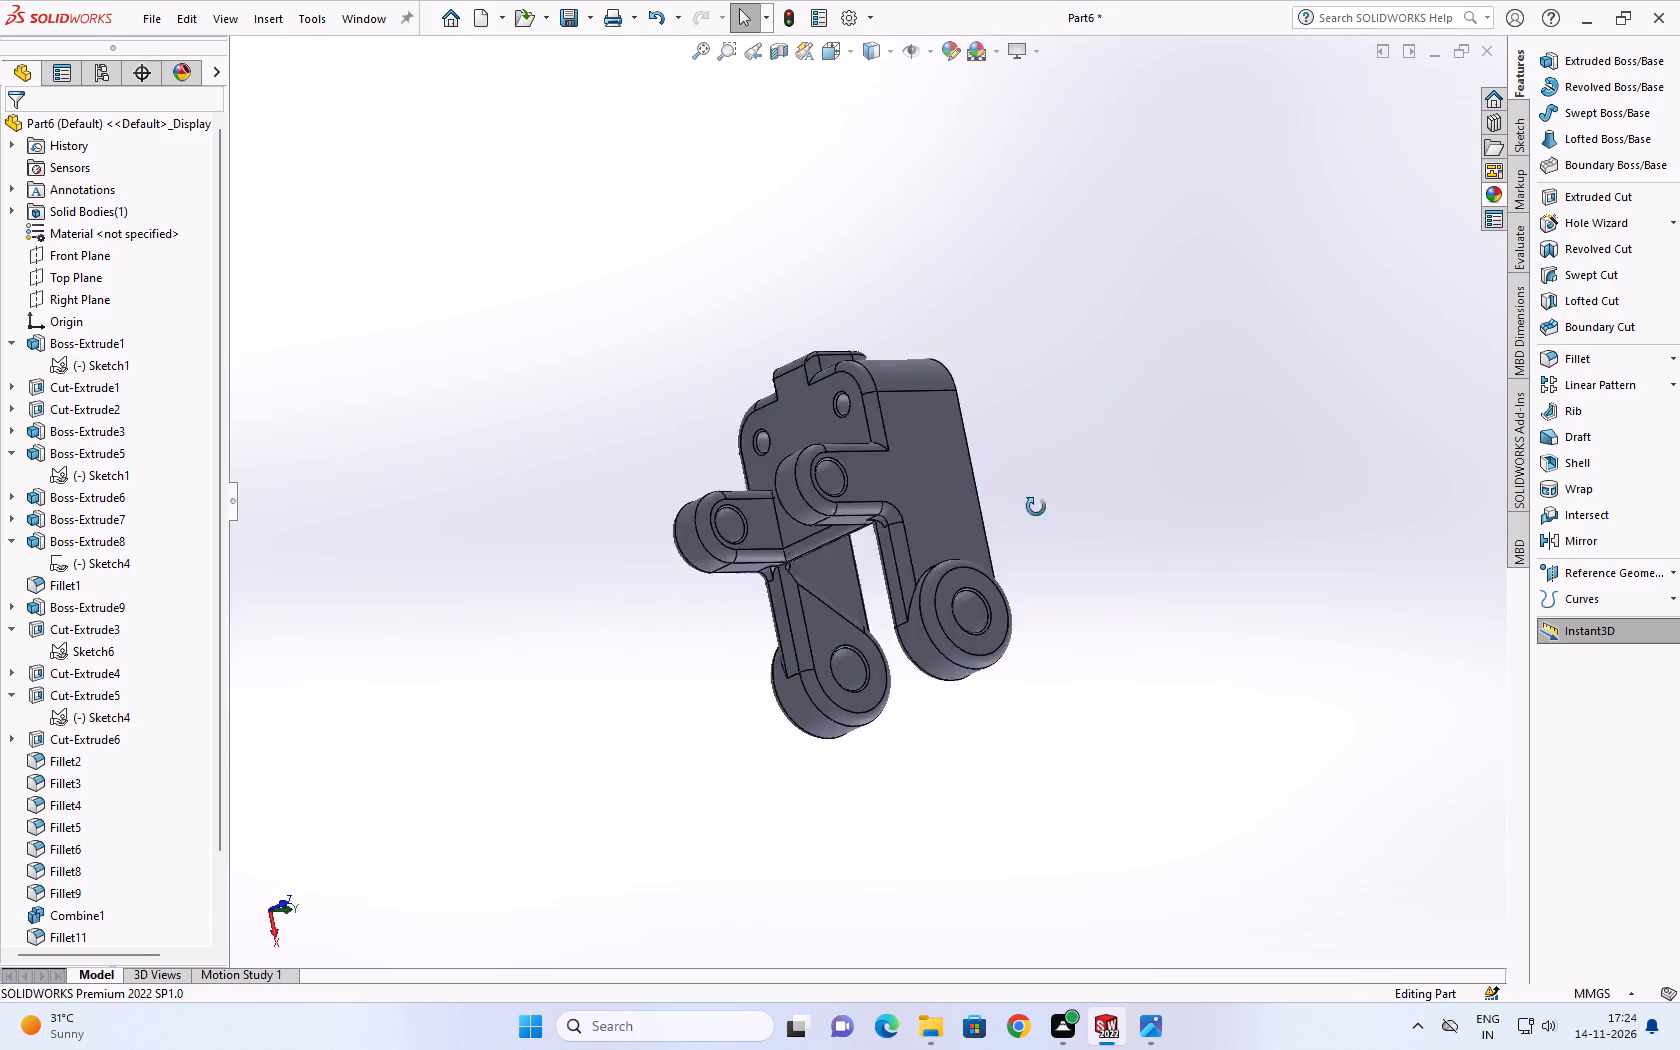
middle_click_drag(1036, 507, 1679, 599)
scroll(1594, 867, "down", 1)
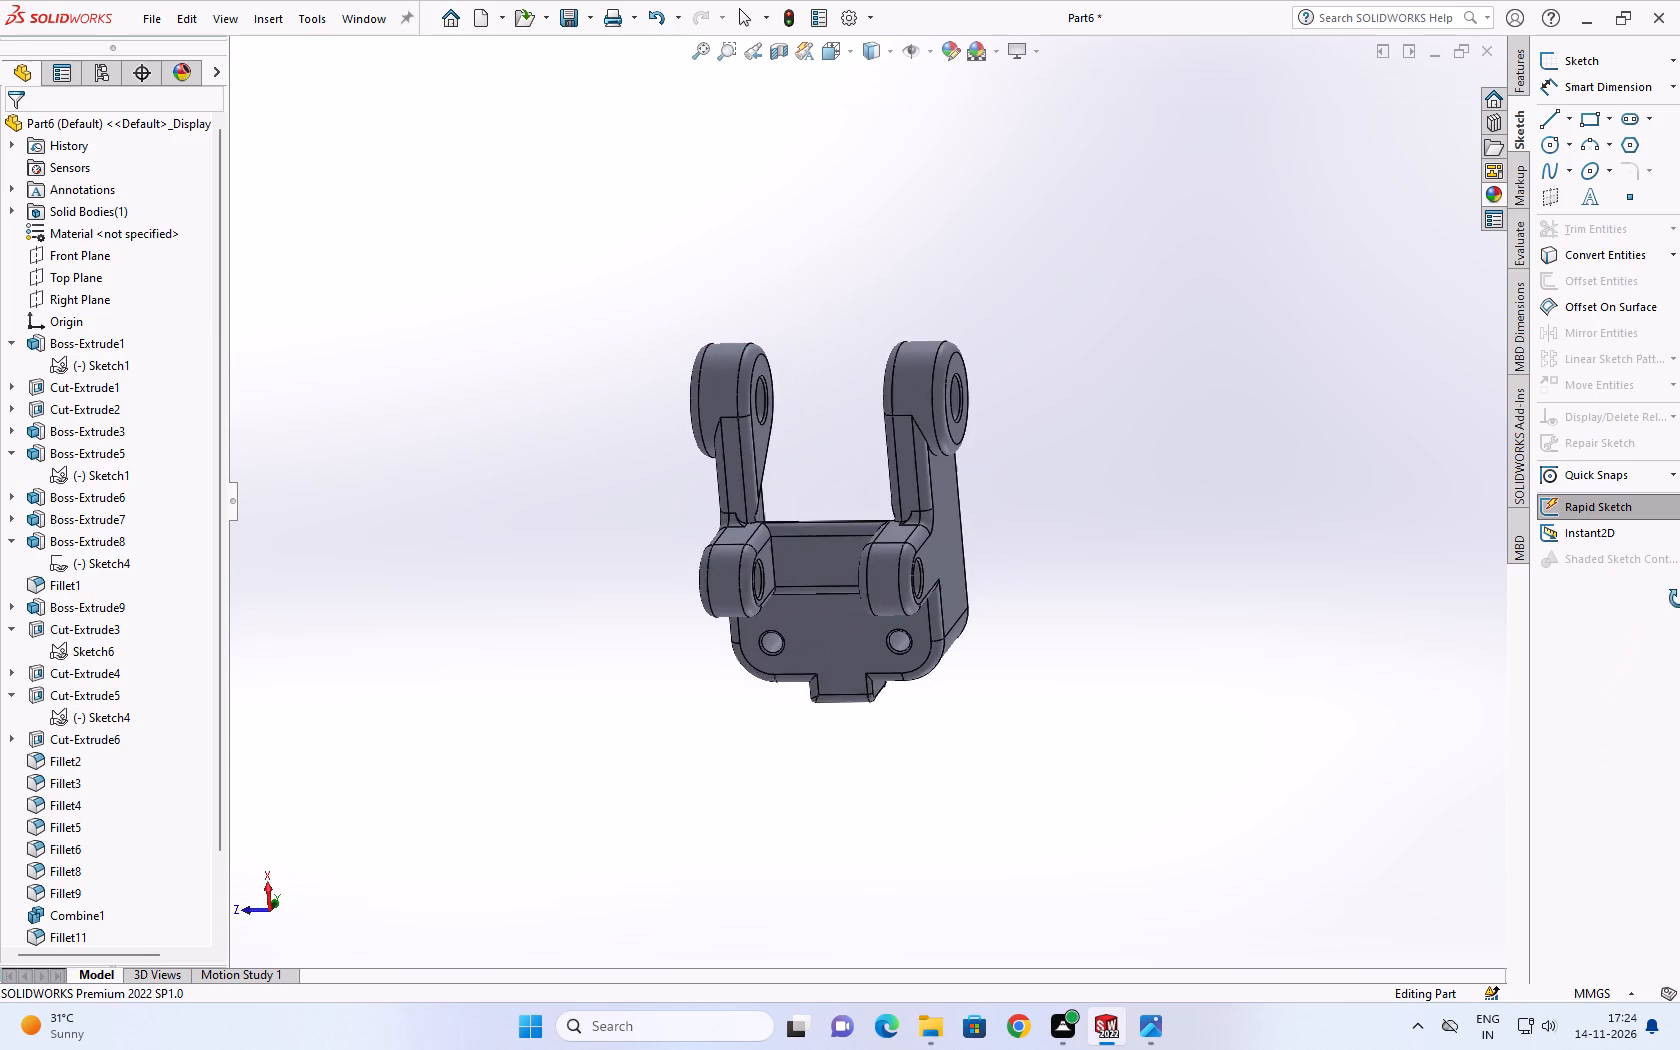
middle_click_drag(1679, 599, 1679, 583)
middle_click_drag(902, 504, 1051, 558)
scroll(907, 430, "down", 2)
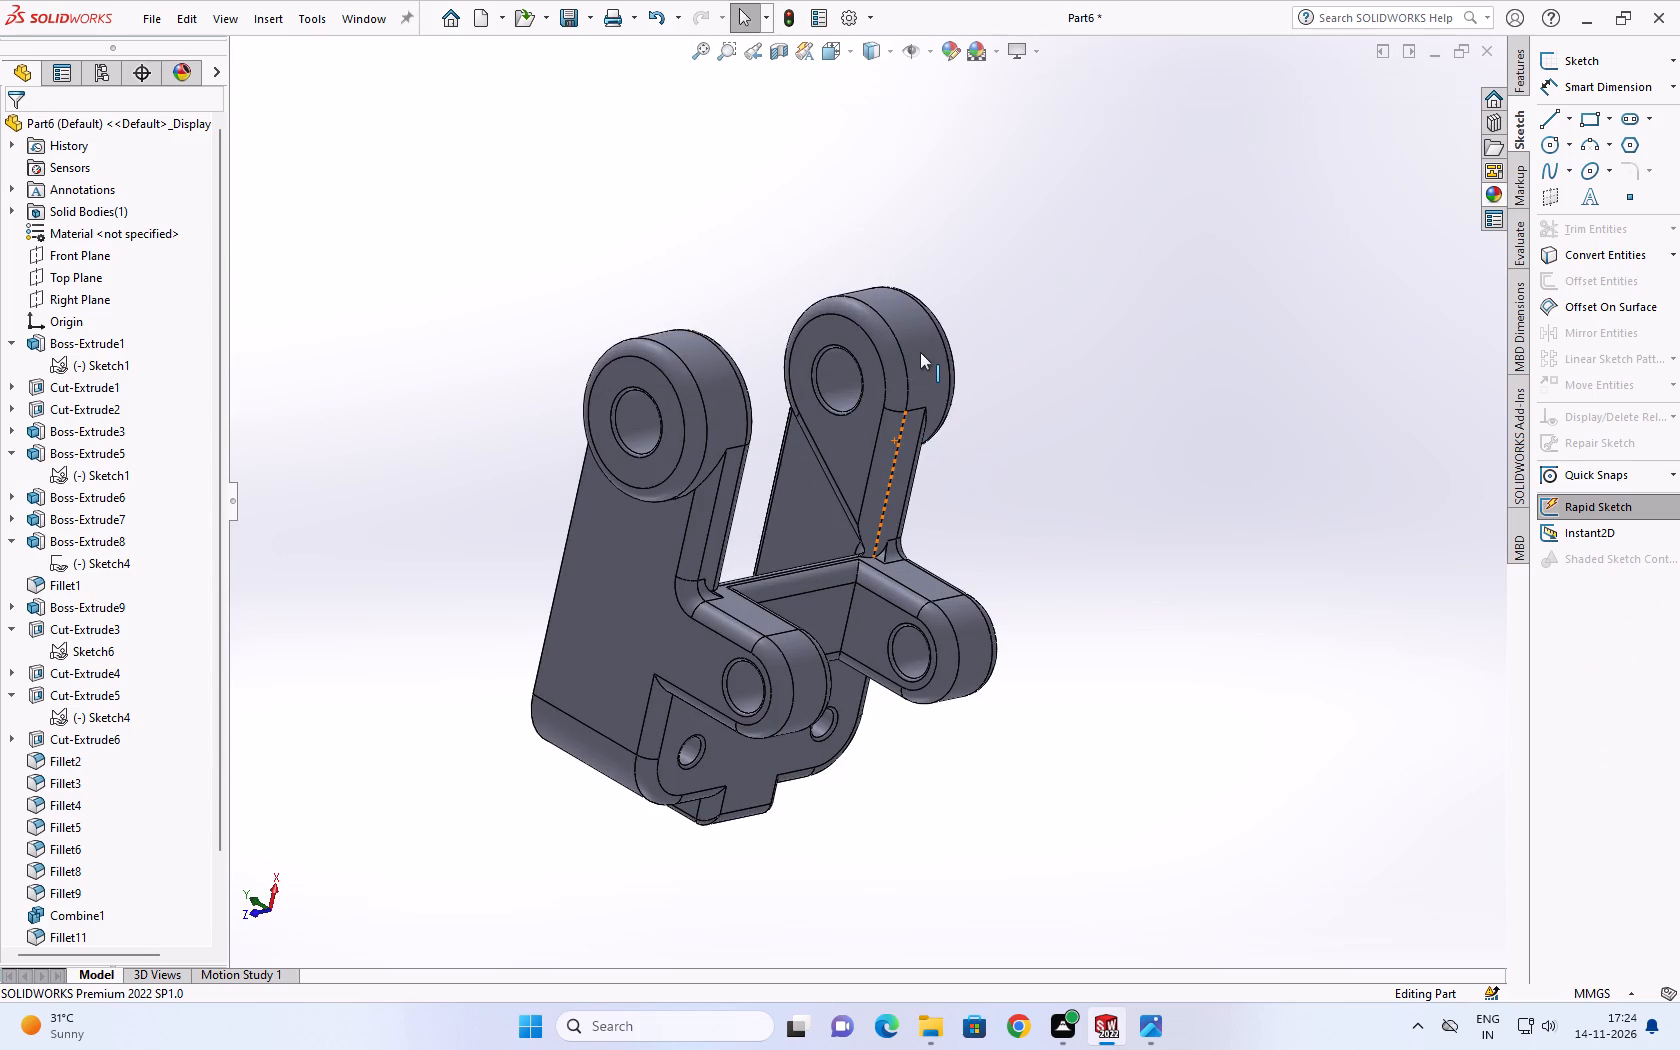
left_click(924, 350)
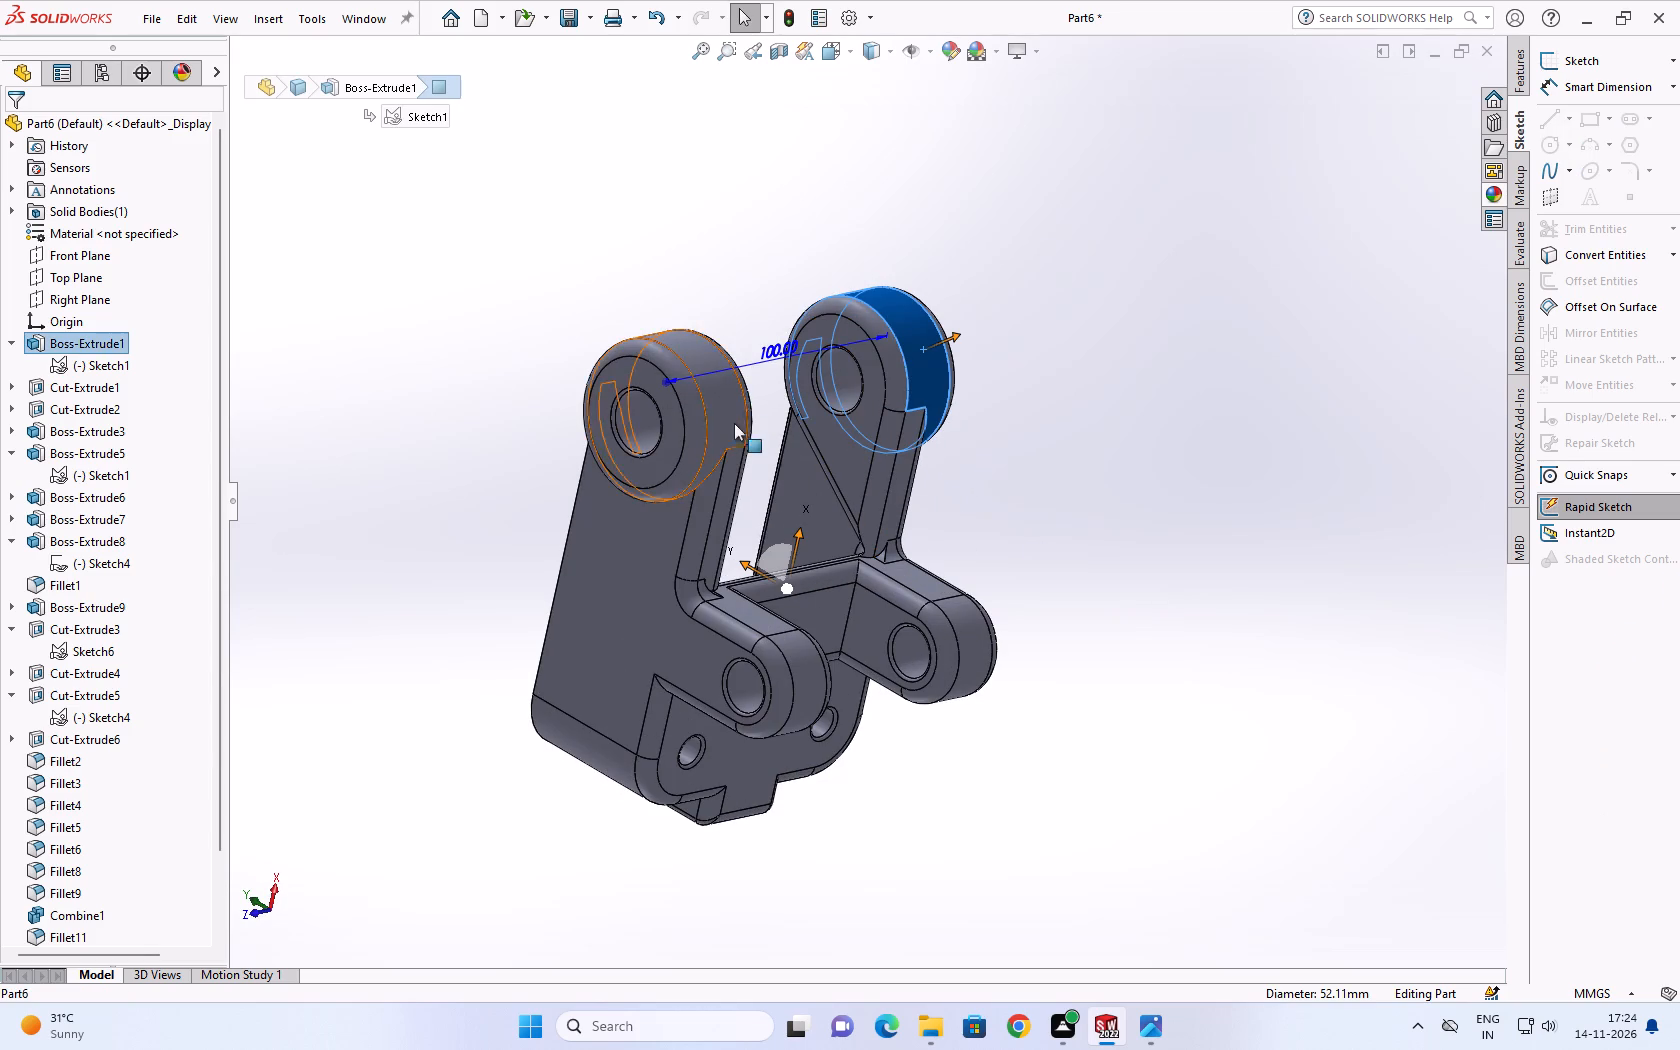
middle_click_drag(784, 396, 943, 682)
left_click(1110, 522)
scroll(1102, 522, "up", 2)
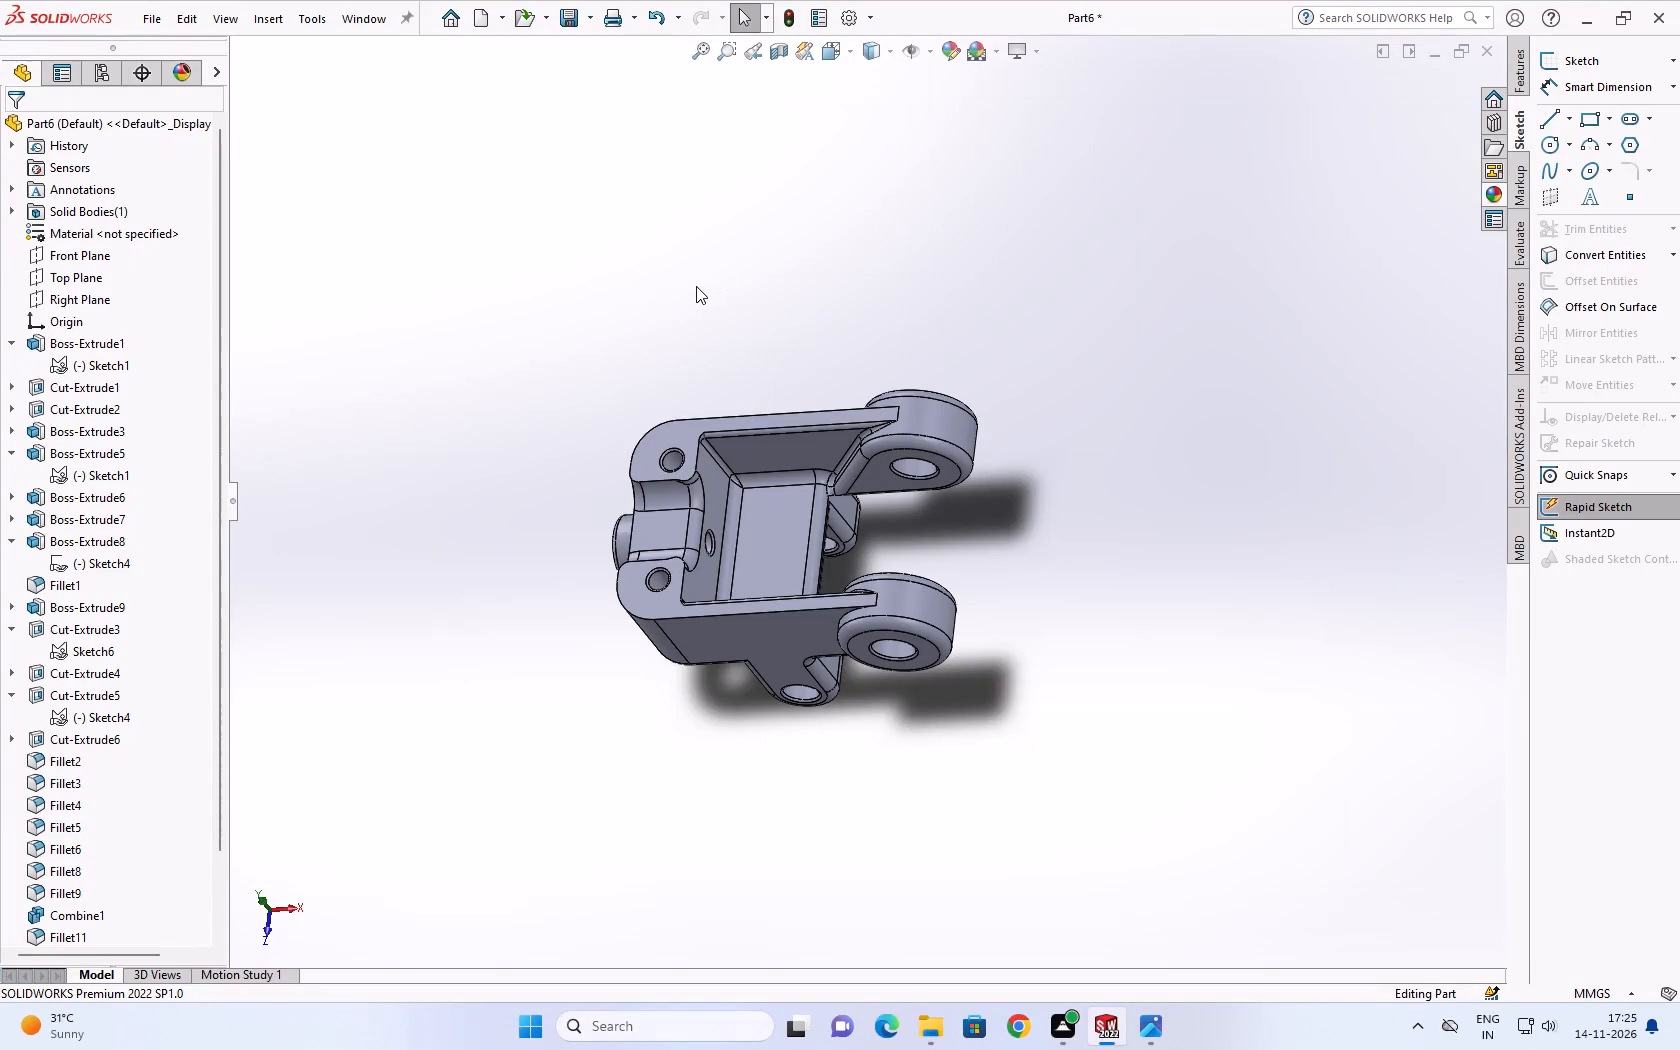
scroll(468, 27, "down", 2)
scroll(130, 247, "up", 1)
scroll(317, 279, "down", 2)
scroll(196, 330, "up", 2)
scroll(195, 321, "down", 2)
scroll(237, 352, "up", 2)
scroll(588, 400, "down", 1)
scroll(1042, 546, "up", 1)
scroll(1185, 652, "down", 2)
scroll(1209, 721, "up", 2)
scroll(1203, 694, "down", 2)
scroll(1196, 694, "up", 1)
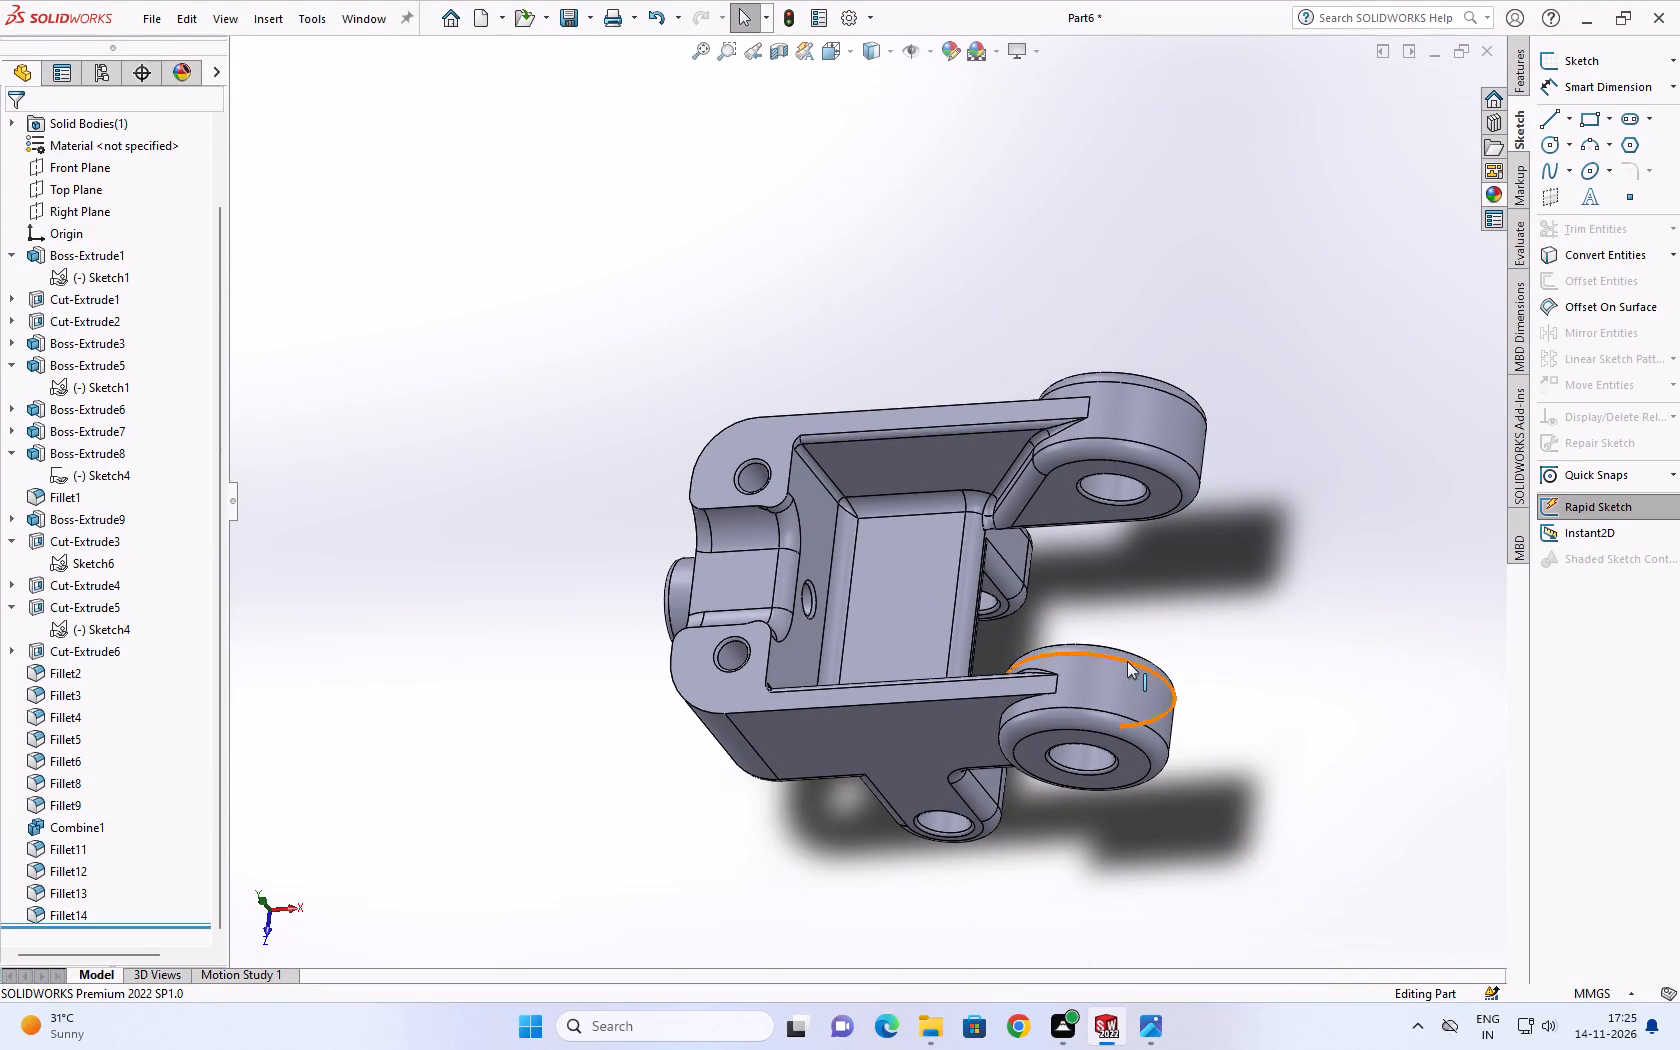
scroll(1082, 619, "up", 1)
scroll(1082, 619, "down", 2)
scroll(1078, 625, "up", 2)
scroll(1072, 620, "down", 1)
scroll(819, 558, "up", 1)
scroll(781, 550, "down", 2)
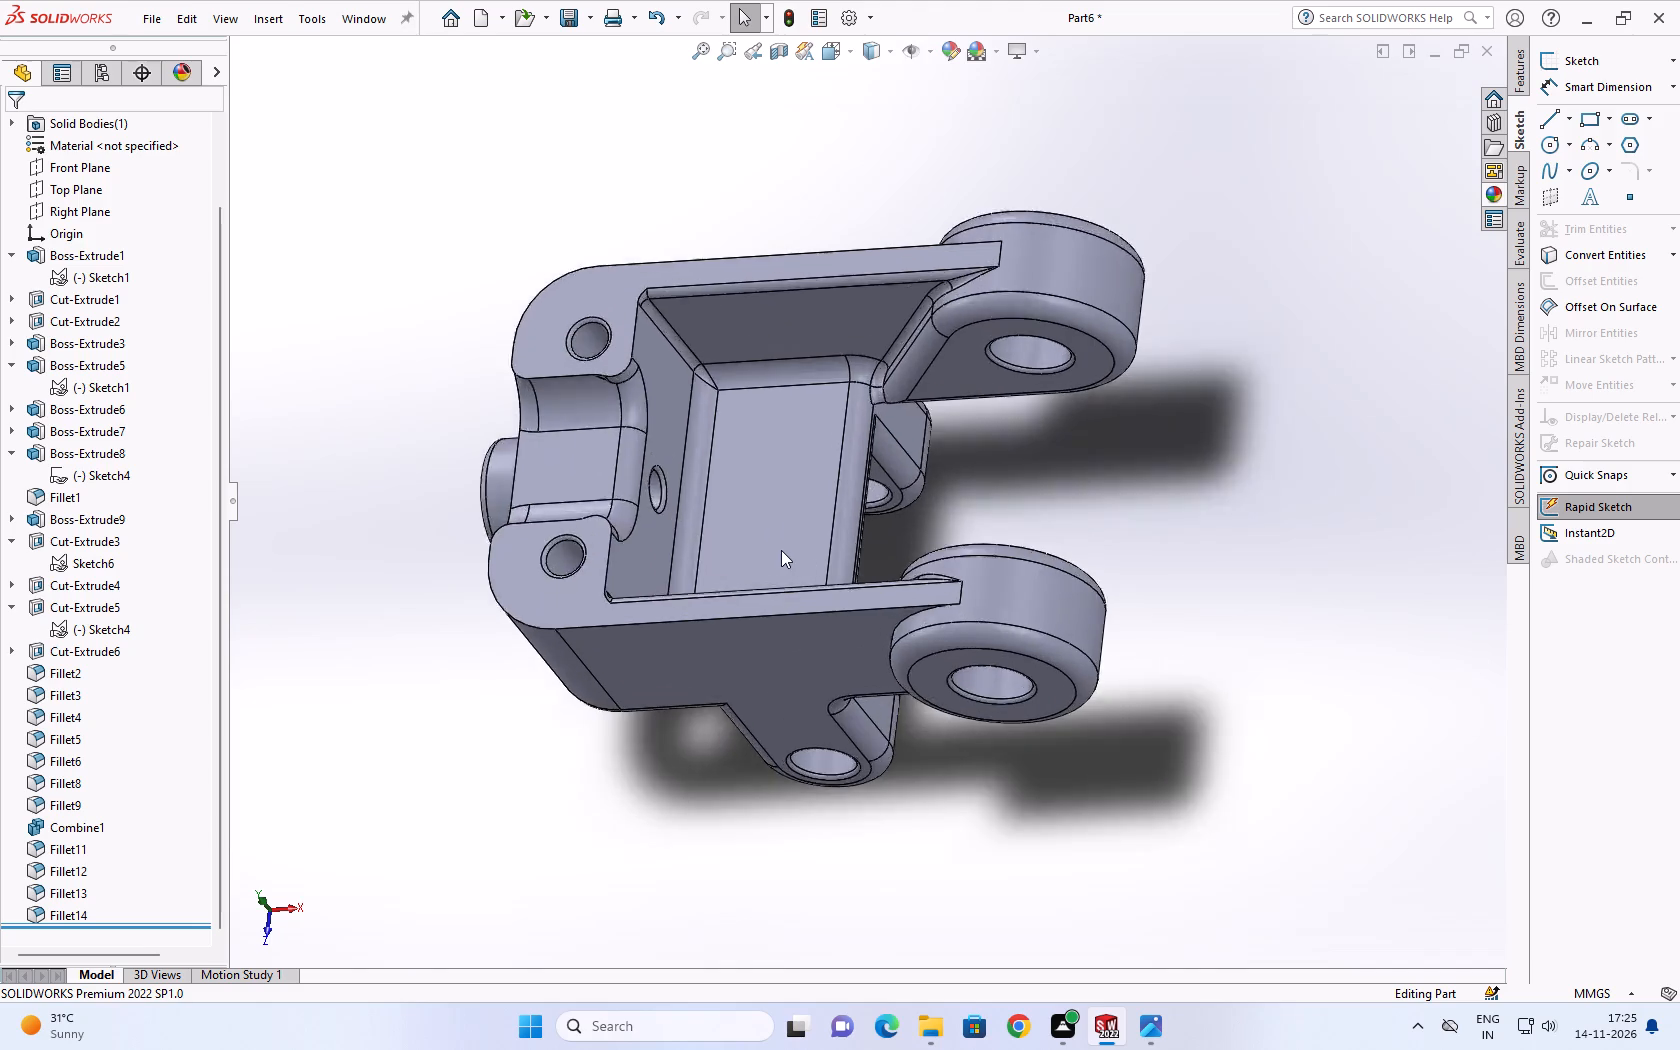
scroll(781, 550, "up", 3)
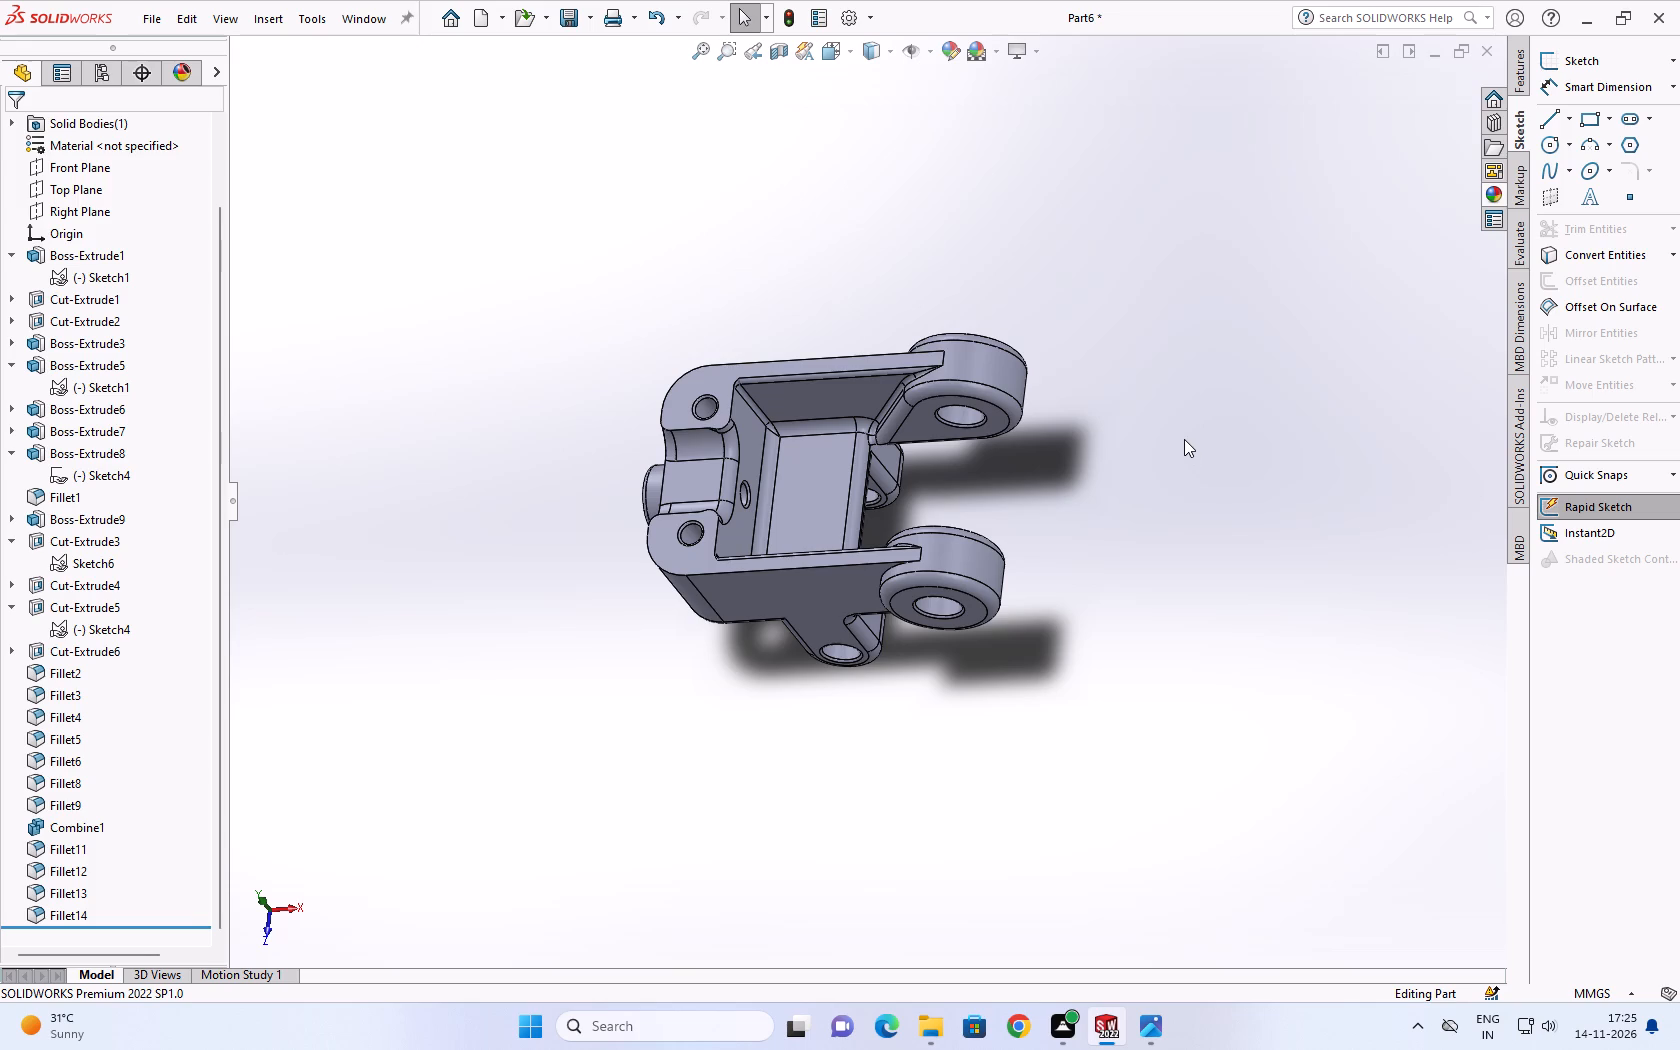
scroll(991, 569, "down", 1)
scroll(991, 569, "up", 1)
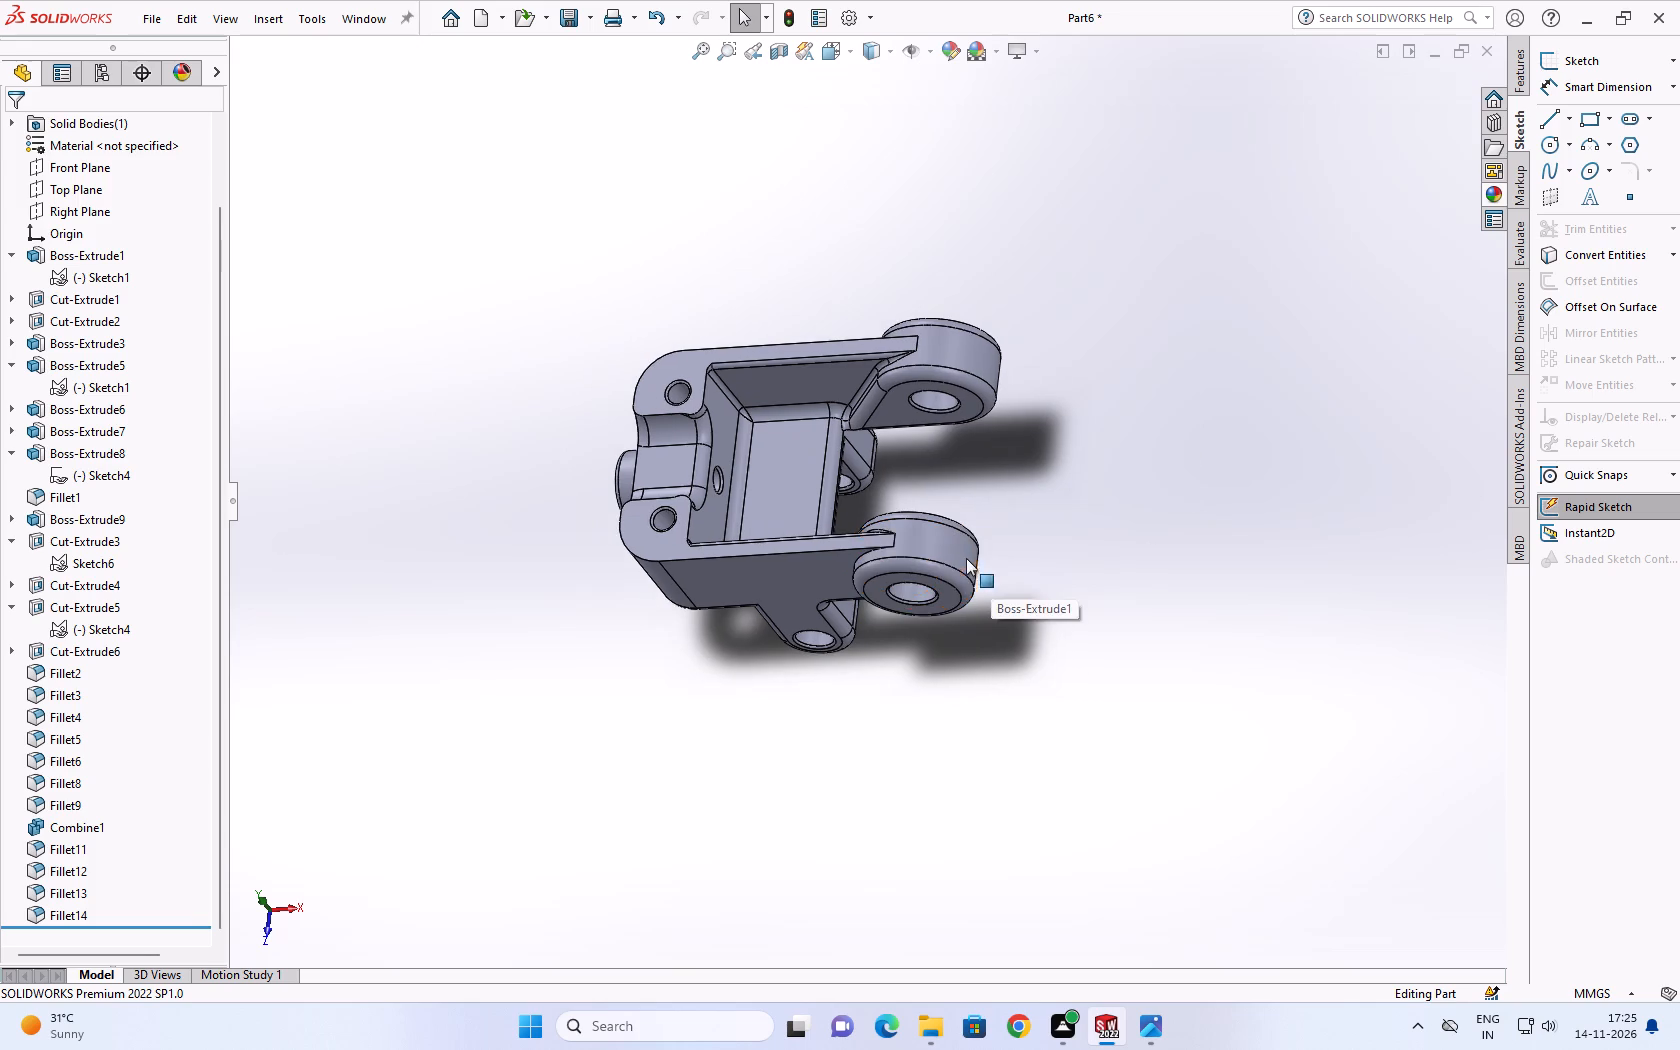
Inspect the outer cylindrical faces of the two large arm-end bosses from the oblique pocket-side view.
scroll(715, 544, "down", 1)
scroll(904, 478, "down", 3)
left_click(1042, 588)
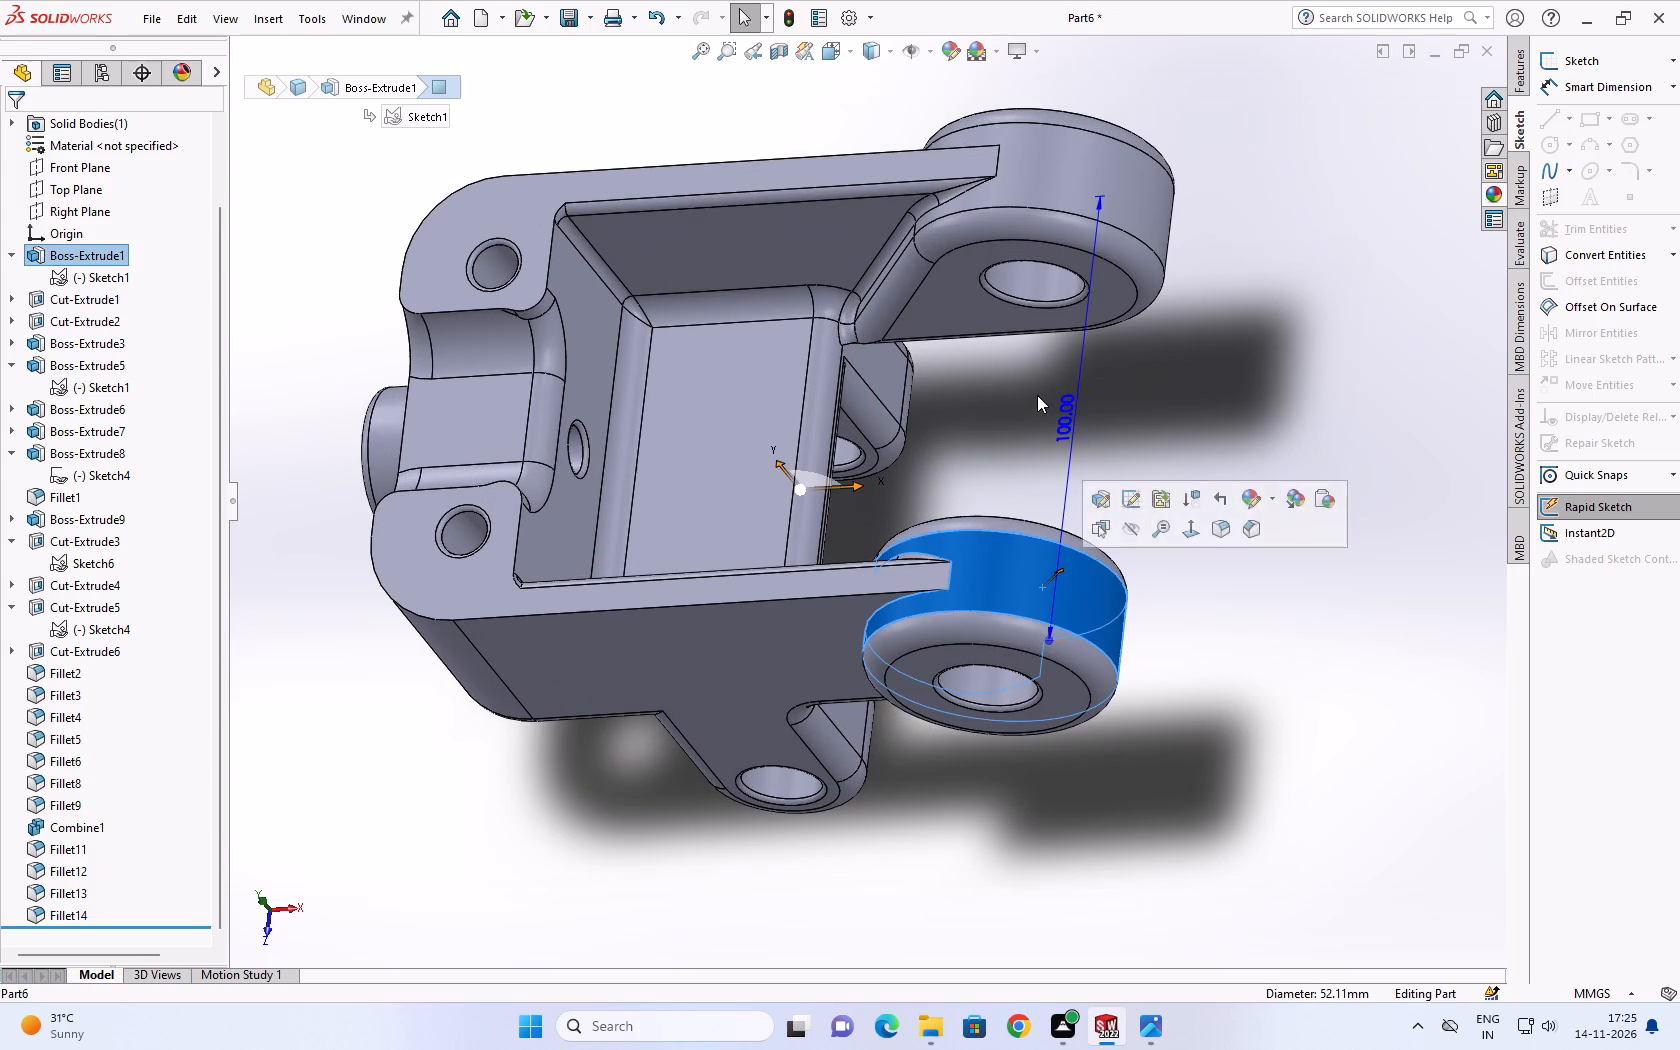
left_click(1048, 167)
left_click(1441, 427)
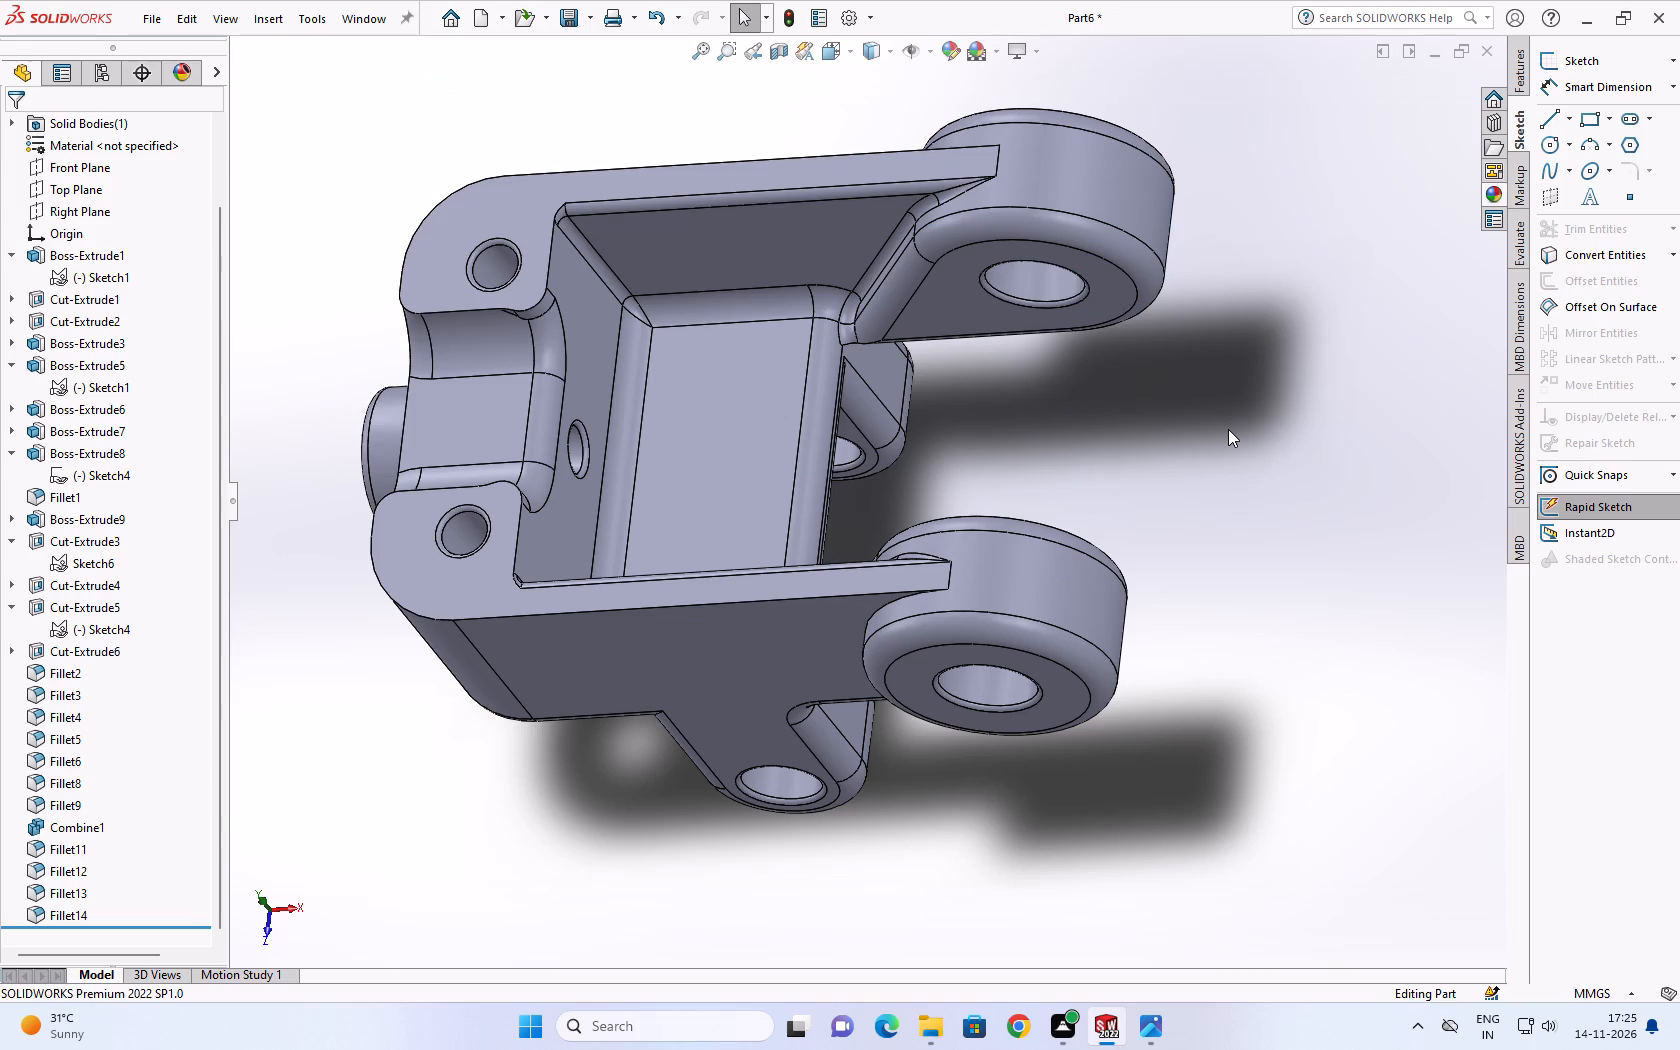
Inspect the two flat rim faces that surround the small holes and run along the arms.
scroll(1099, 470, "up", 2)
scroll(950, 448, "up", 2)
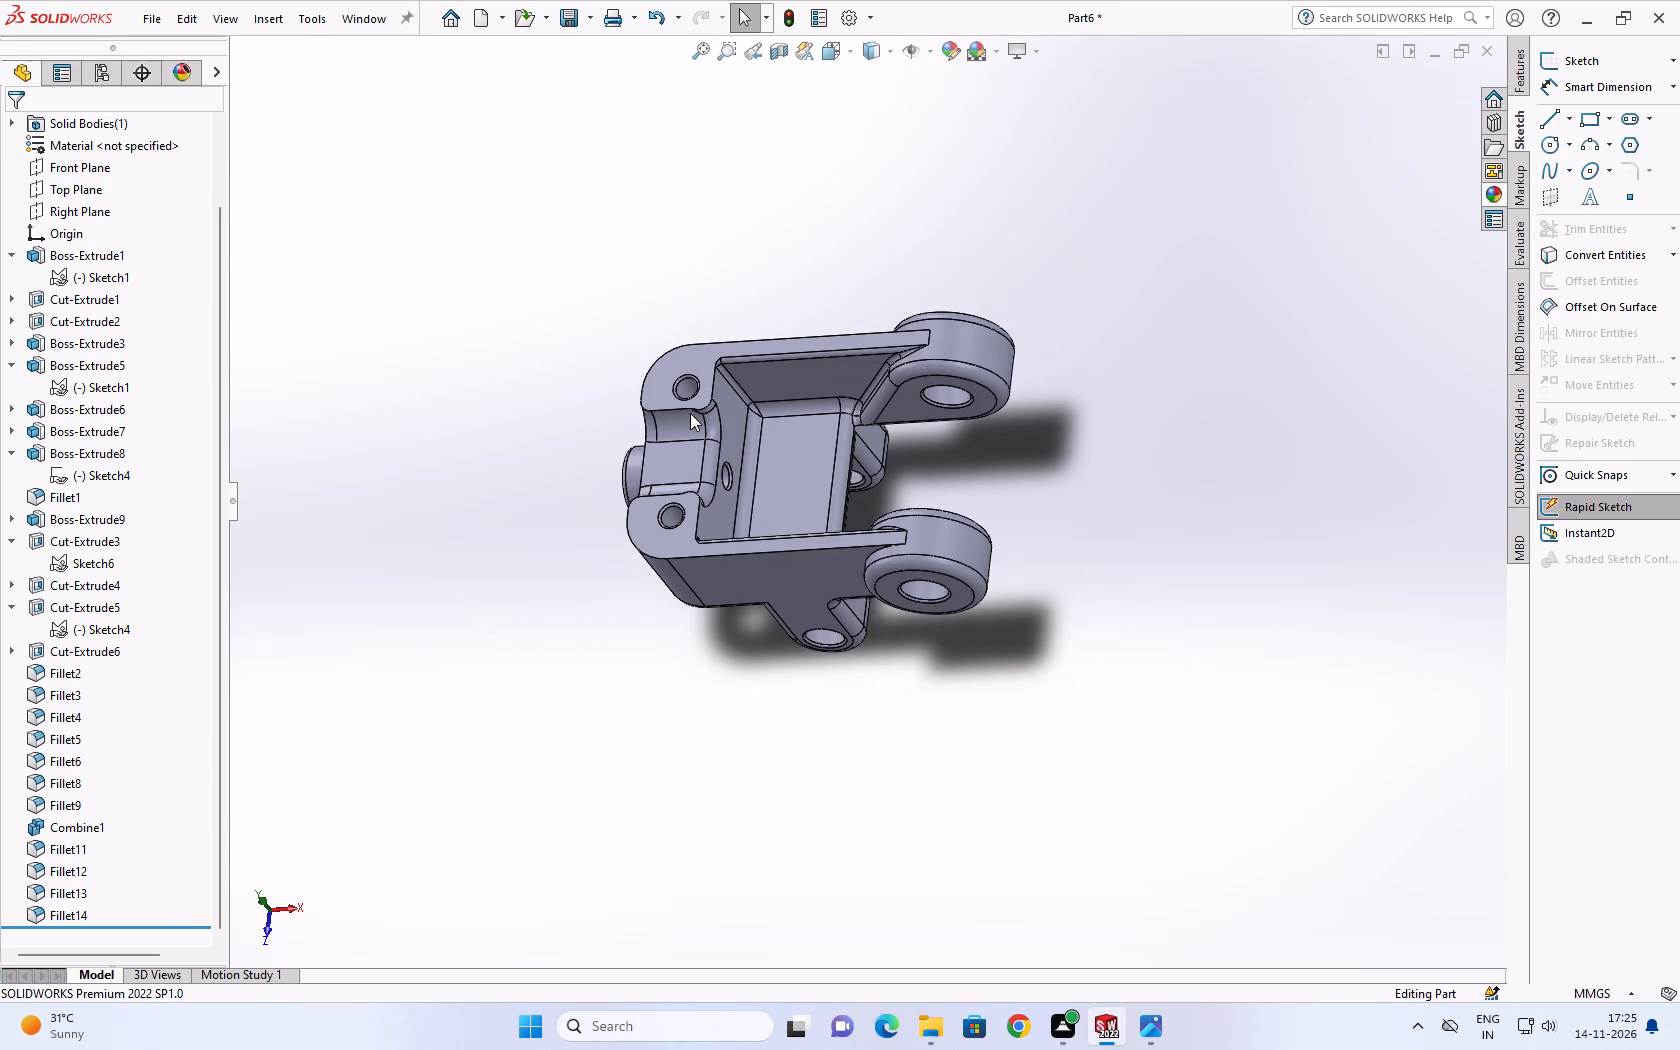
scroll(690, 413, "down", 5)
left_click(689, 406)
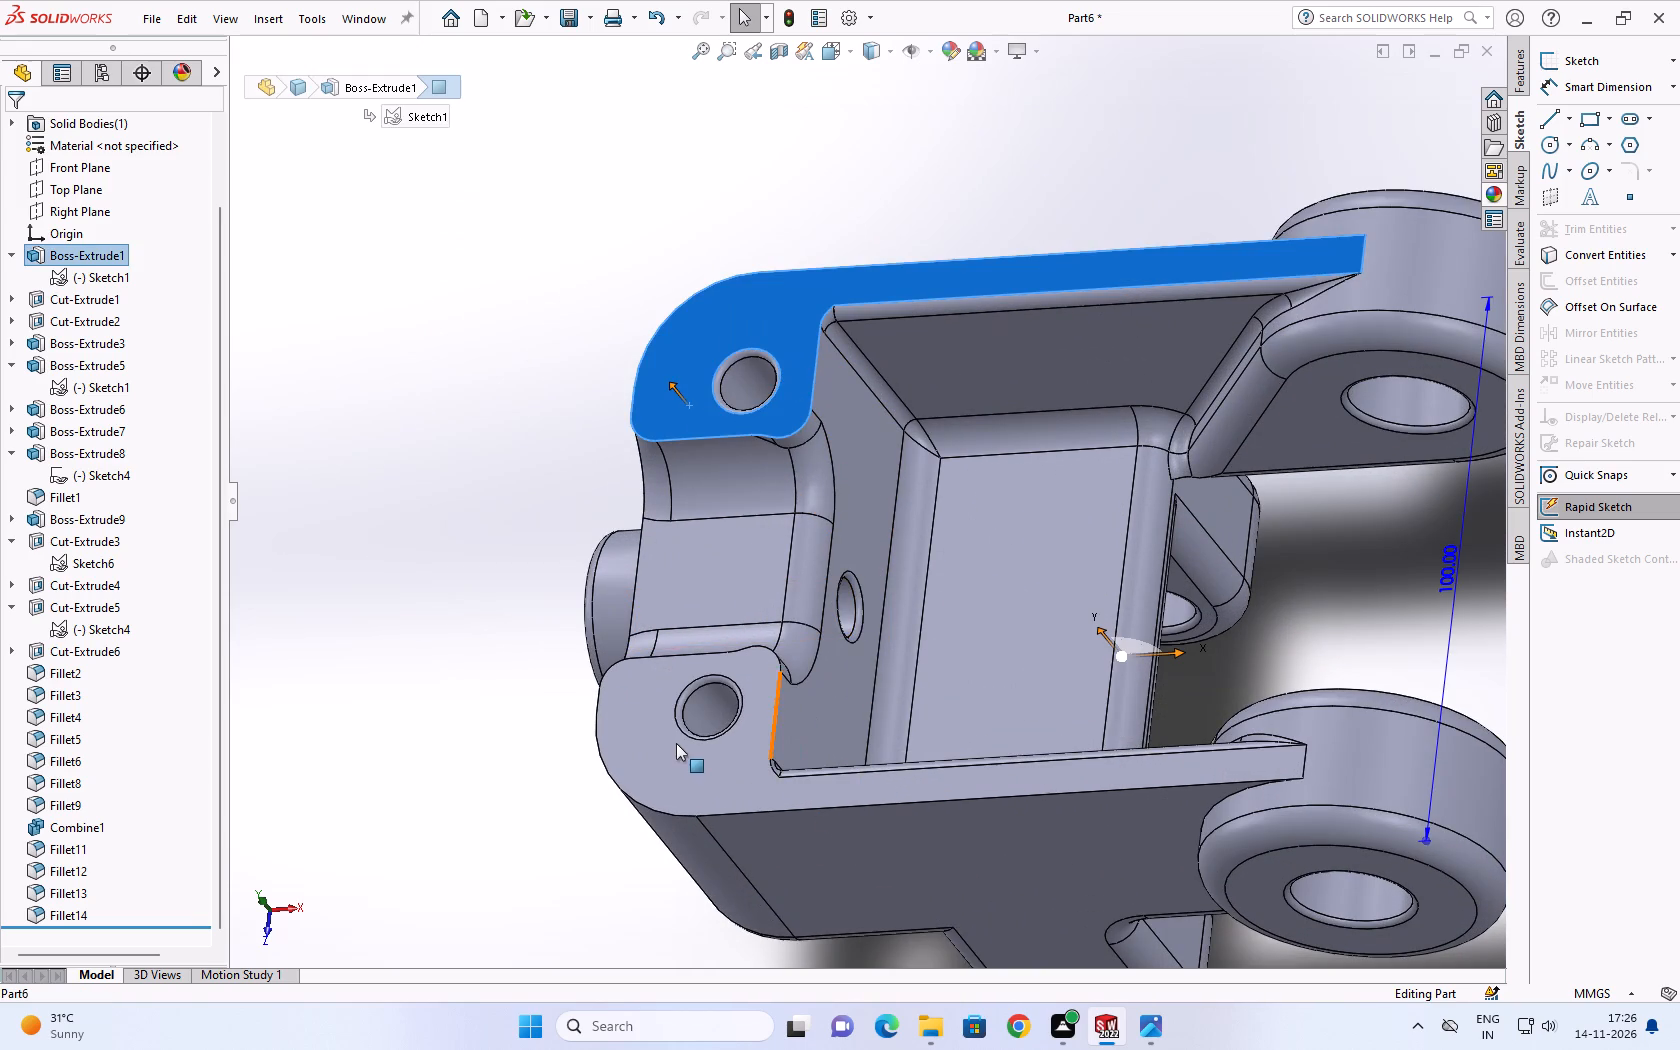
left_click(676, 742)
scroll(1075, 692, "up", 2)
left_click(1220, 604)
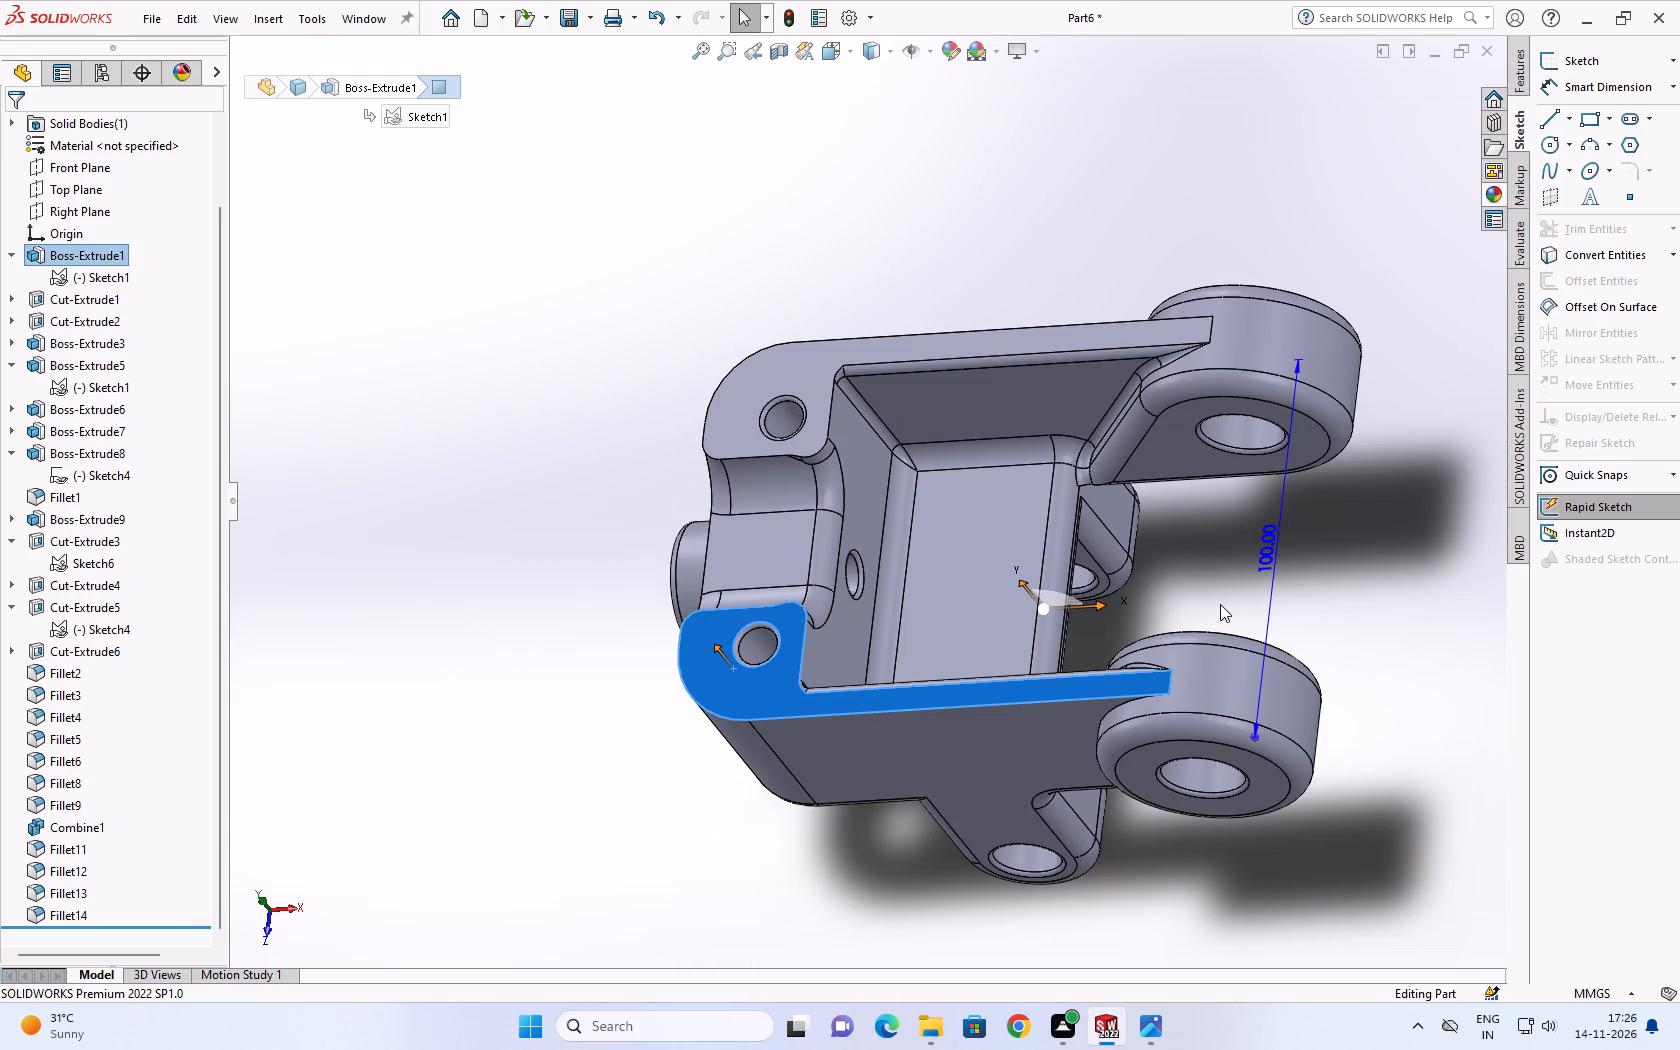
left_click(1358, 661)
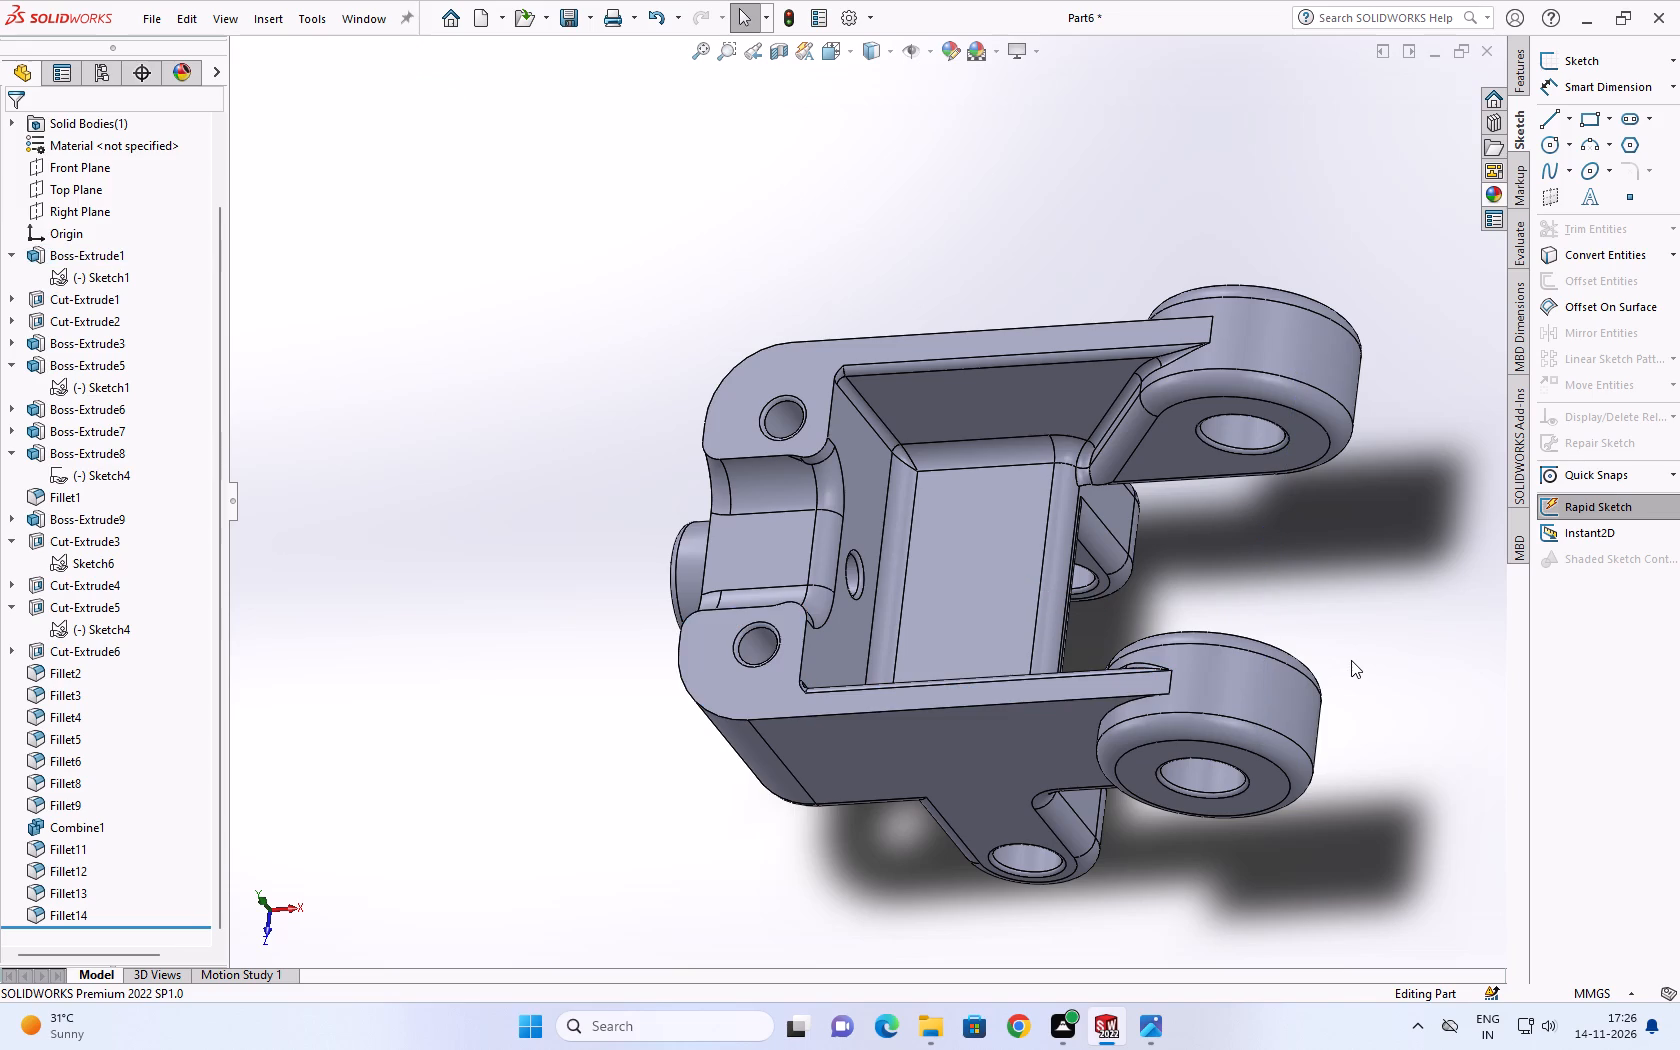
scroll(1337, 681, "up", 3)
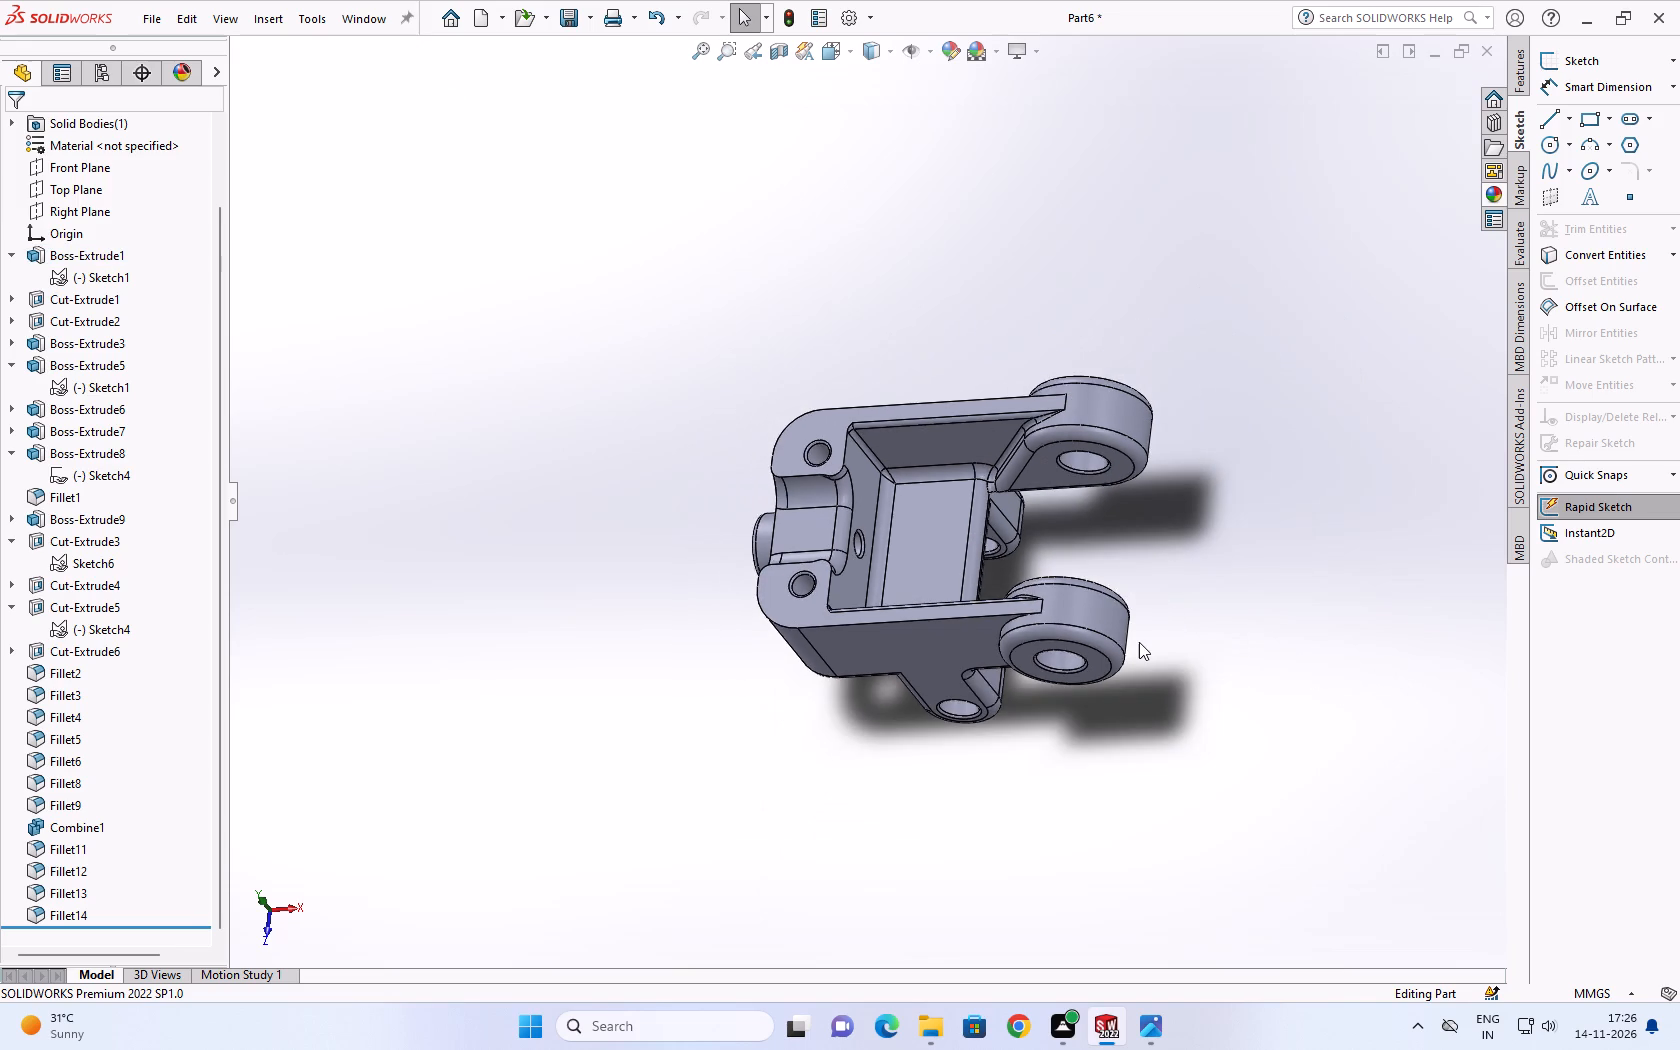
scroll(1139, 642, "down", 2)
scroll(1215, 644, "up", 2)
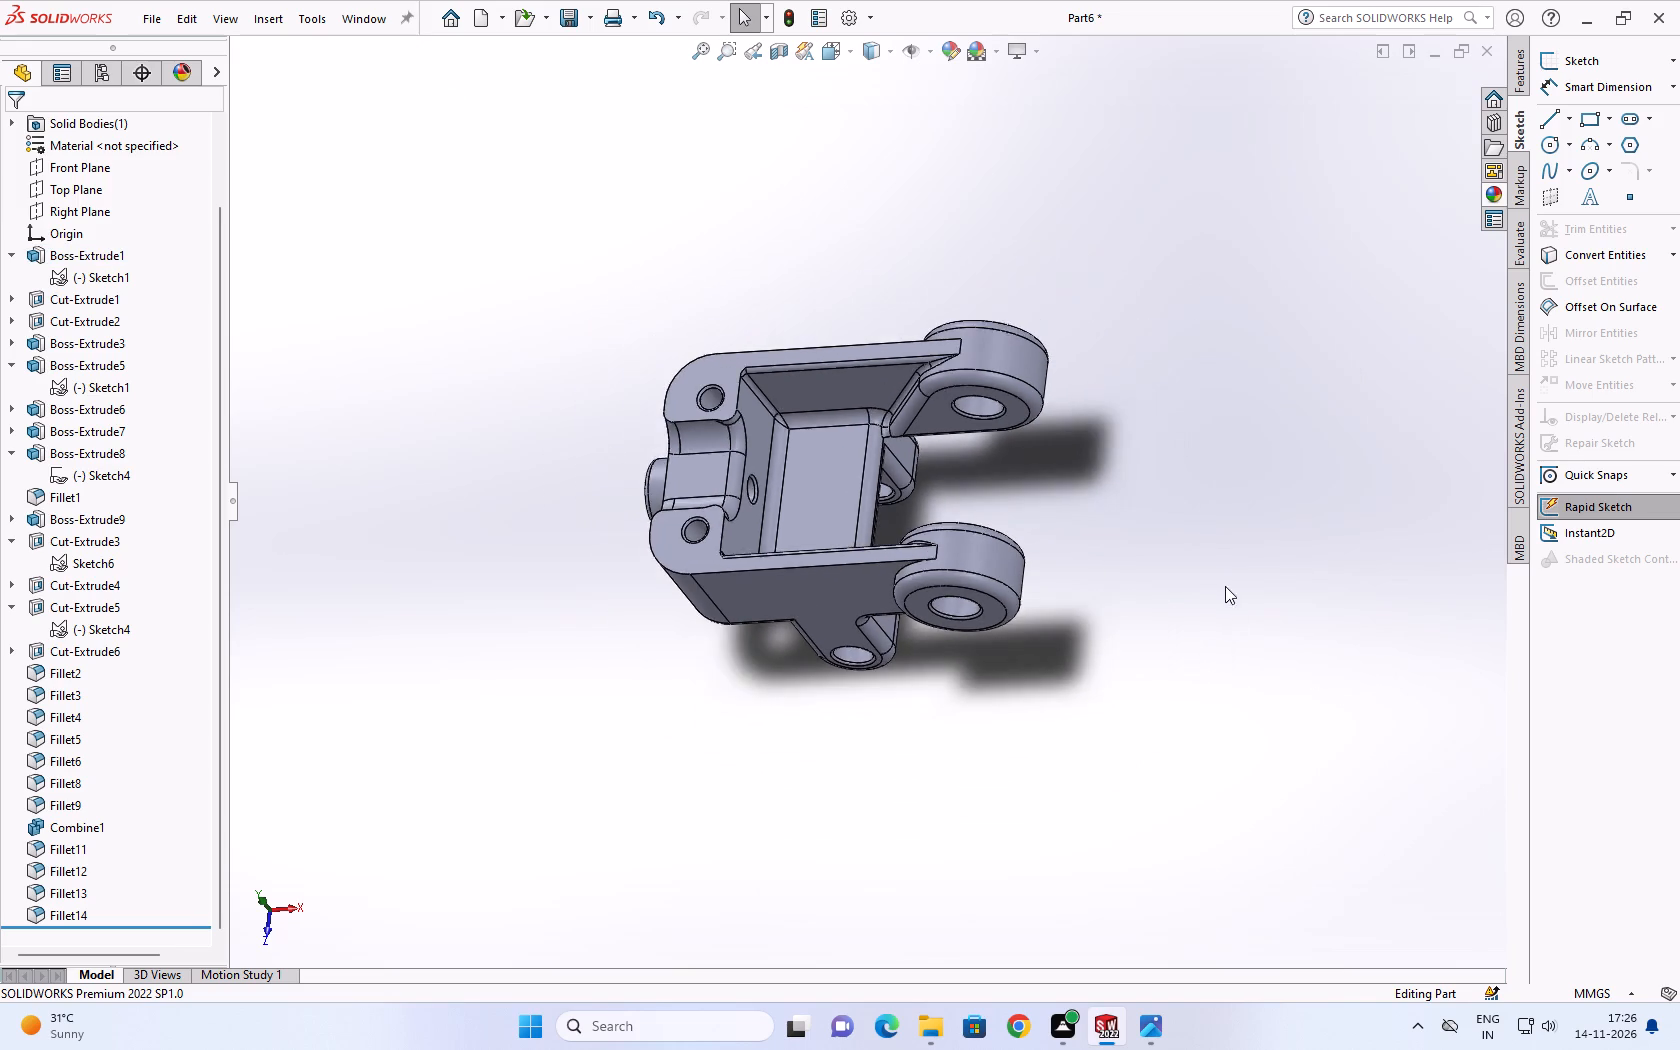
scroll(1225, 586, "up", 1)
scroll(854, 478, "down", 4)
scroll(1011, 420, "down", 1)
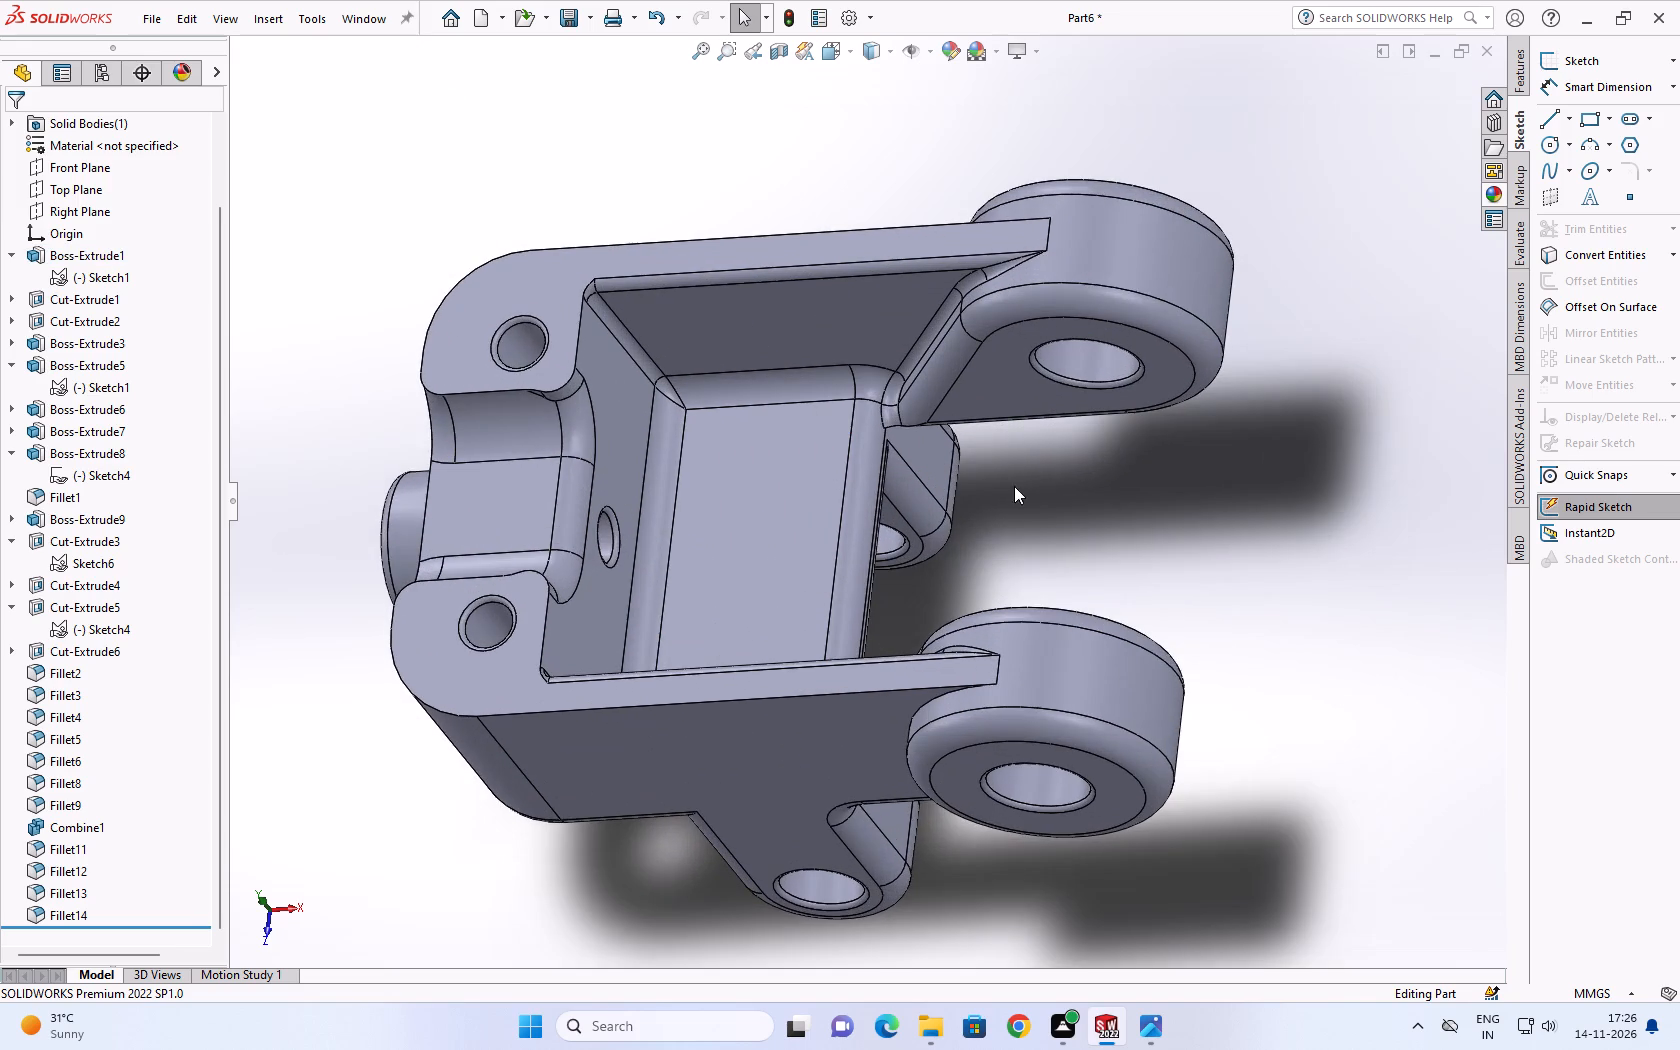
Examine the pocket and arms from orbited angles, checking the two flat rim faces around the small holes.
scroll(1029, 465, "down", 2)
middle_click_drag(1034, 464, 1077, 557)
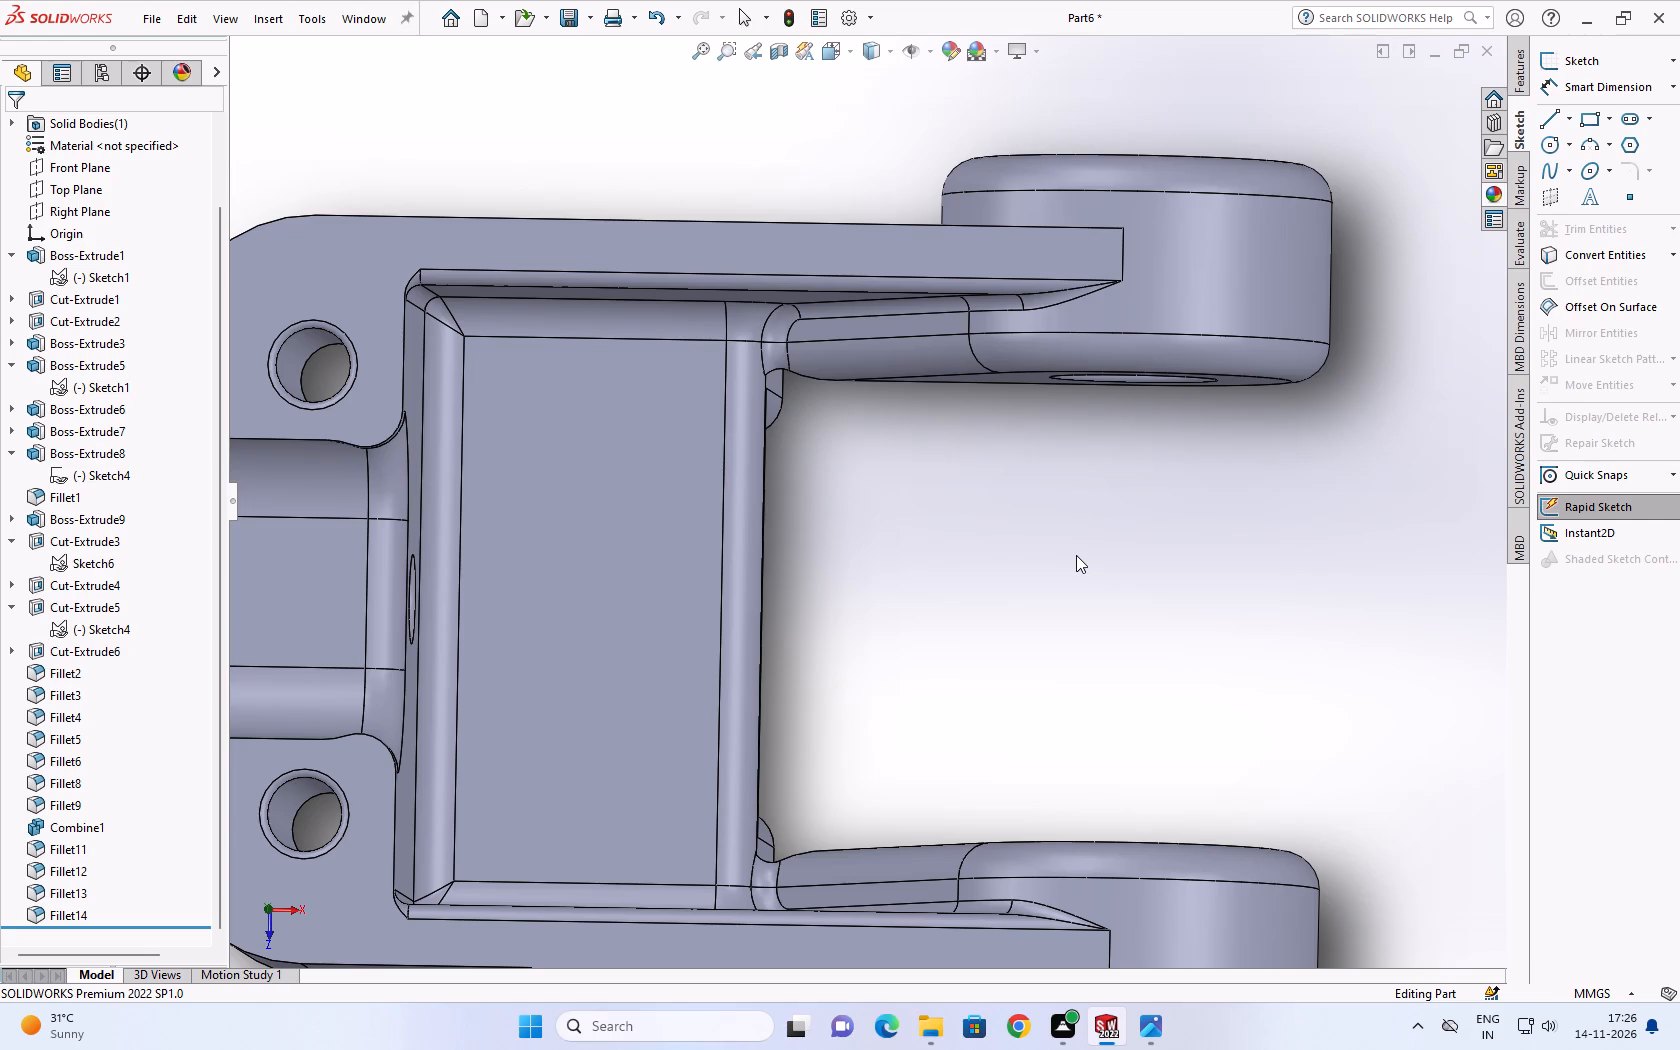
scroll(971, 744, "up", 5)
scroll(900, 671, "down", 1)
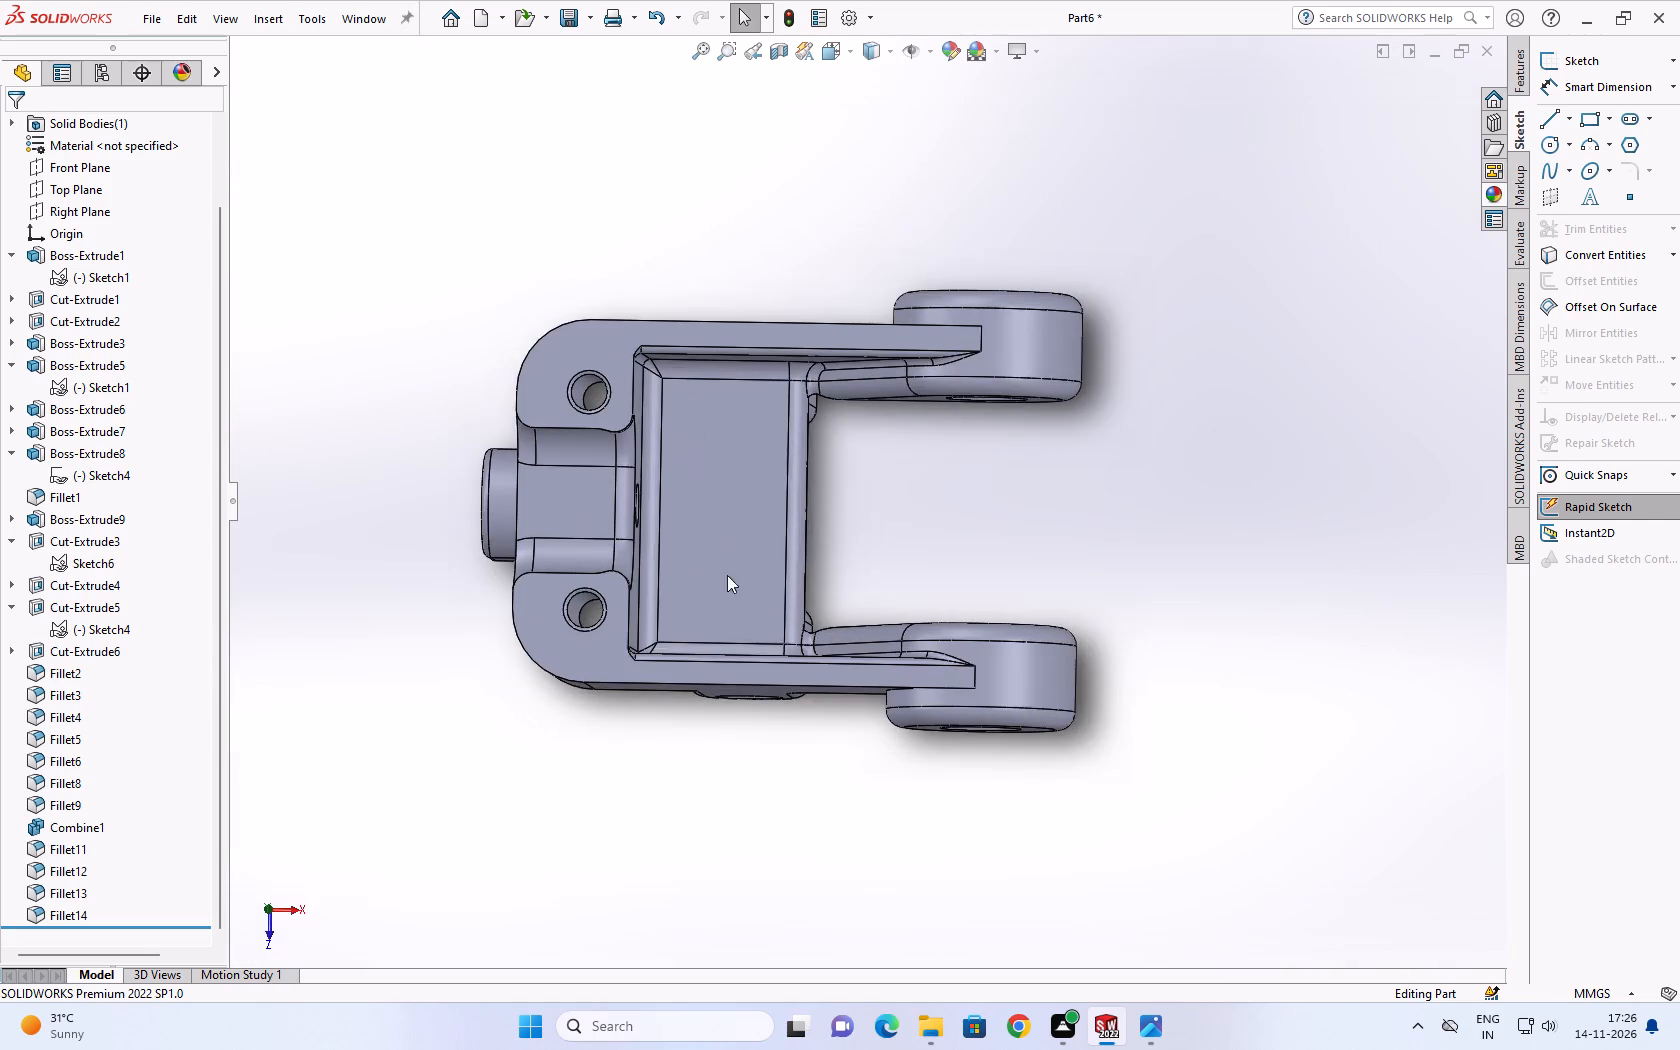
scroll(696, 557, "down", 2)
middle_click_drag(755, 472, 776, 167)
scroll(765, 207, "down", 3)
middle_click_drag(757, 223, 788, 372)
scroll(765, 472, "up", 3)
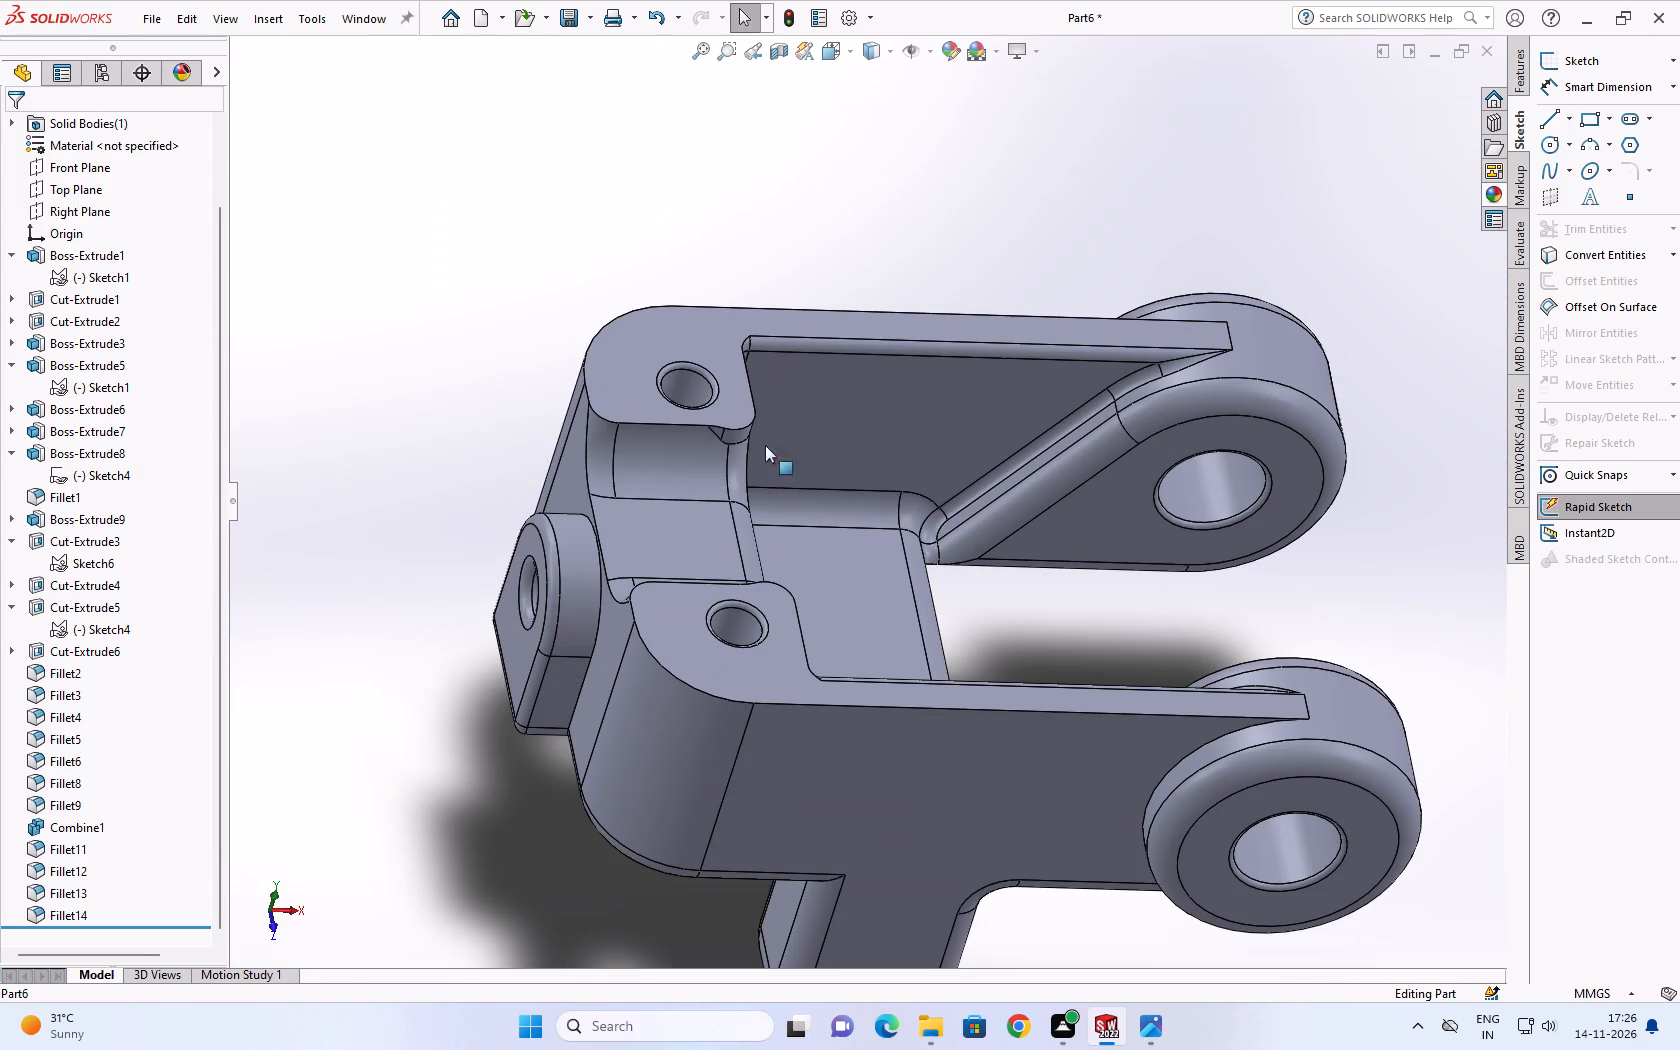
left_click(680, 342)
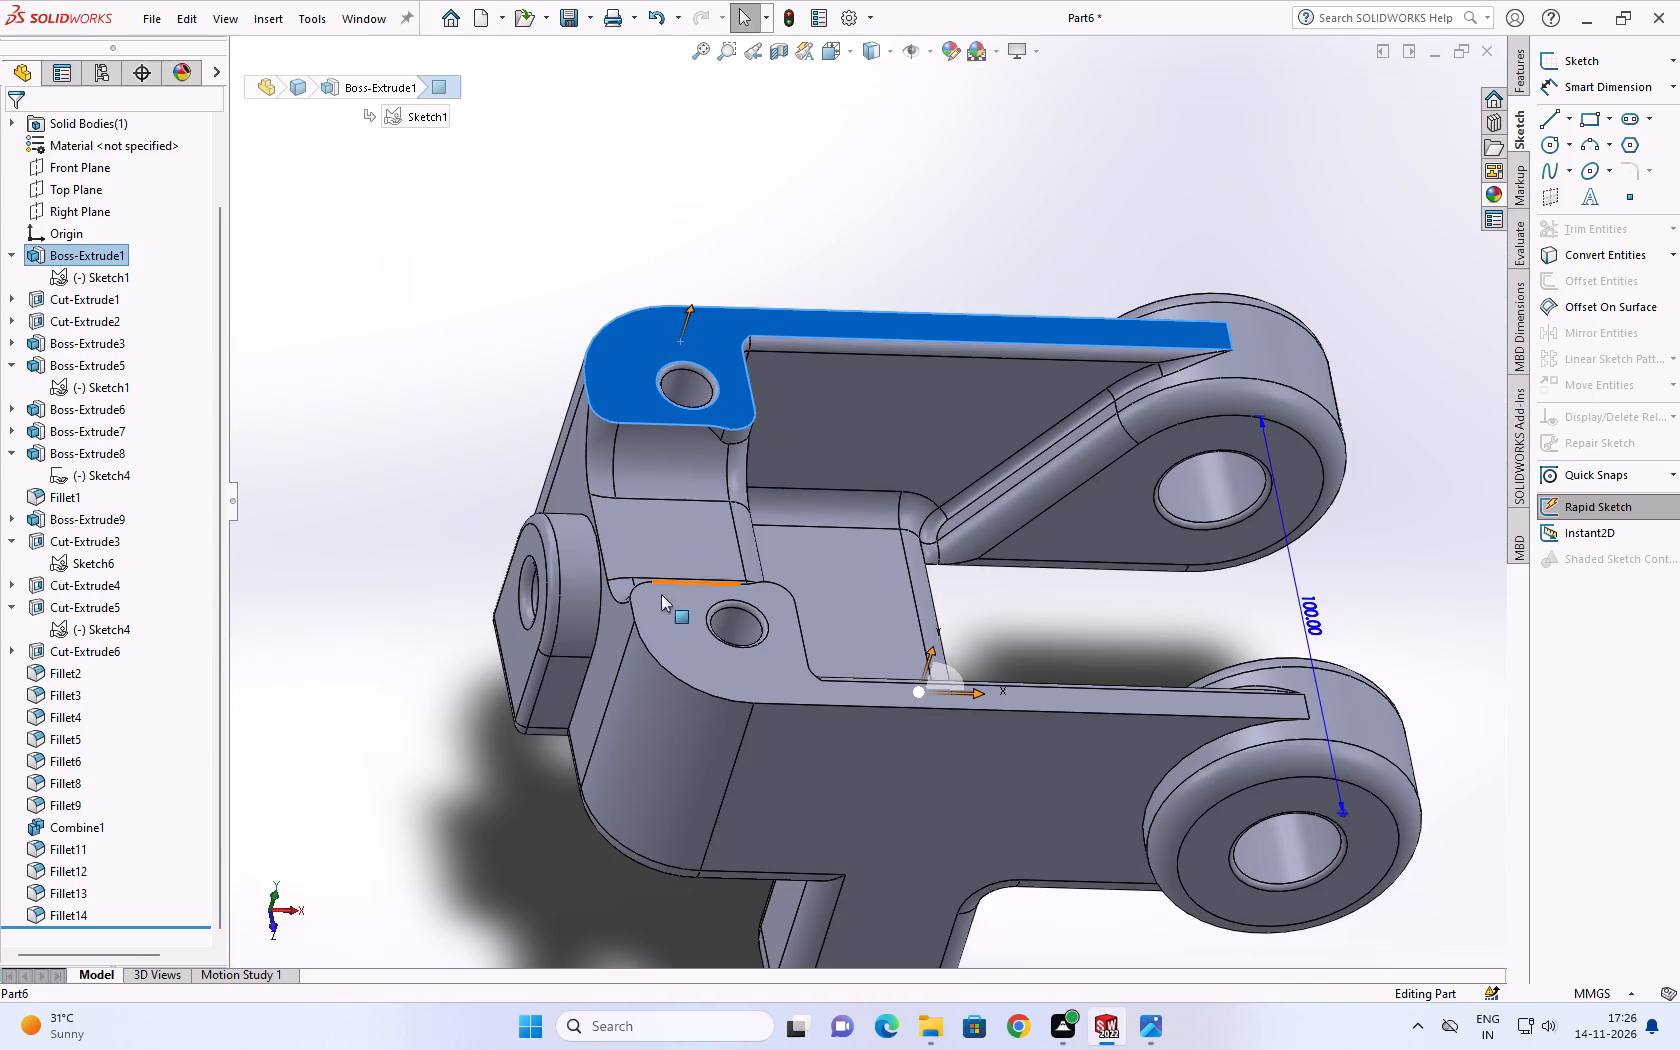
left_click(660, 616)
scroll(915, 532, "up", 3)
left_click(1041, 607)
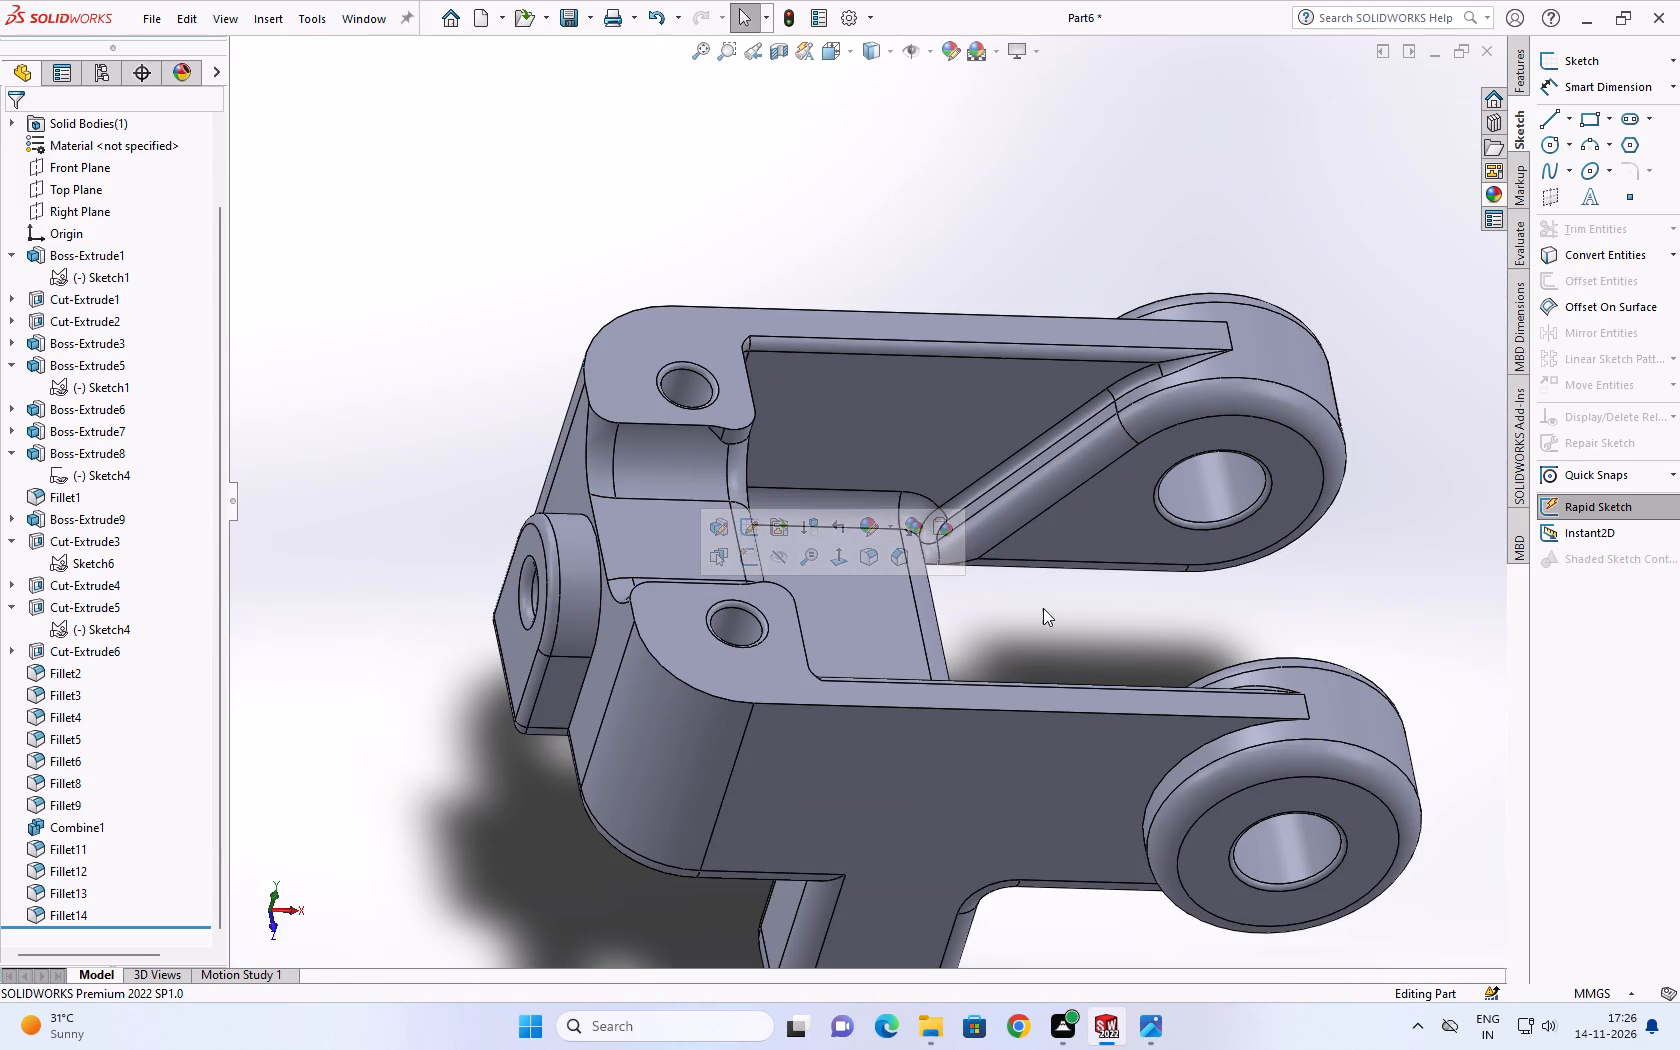
Examine the bracket in the standard top and right views, ending in the top view.
scroll(1043, 608, "up", 2)
middle_click_drag(1009, 604, 963, 713)
scroll(1009, 604, "down", 1)
scroll(956, 713, "up", 2)
right_click_drag(1308, 560, 1267, 659)
right_click_drag(1368, 633, 1412, 470)
right_click_drag(1385, 528, 1274, 540)
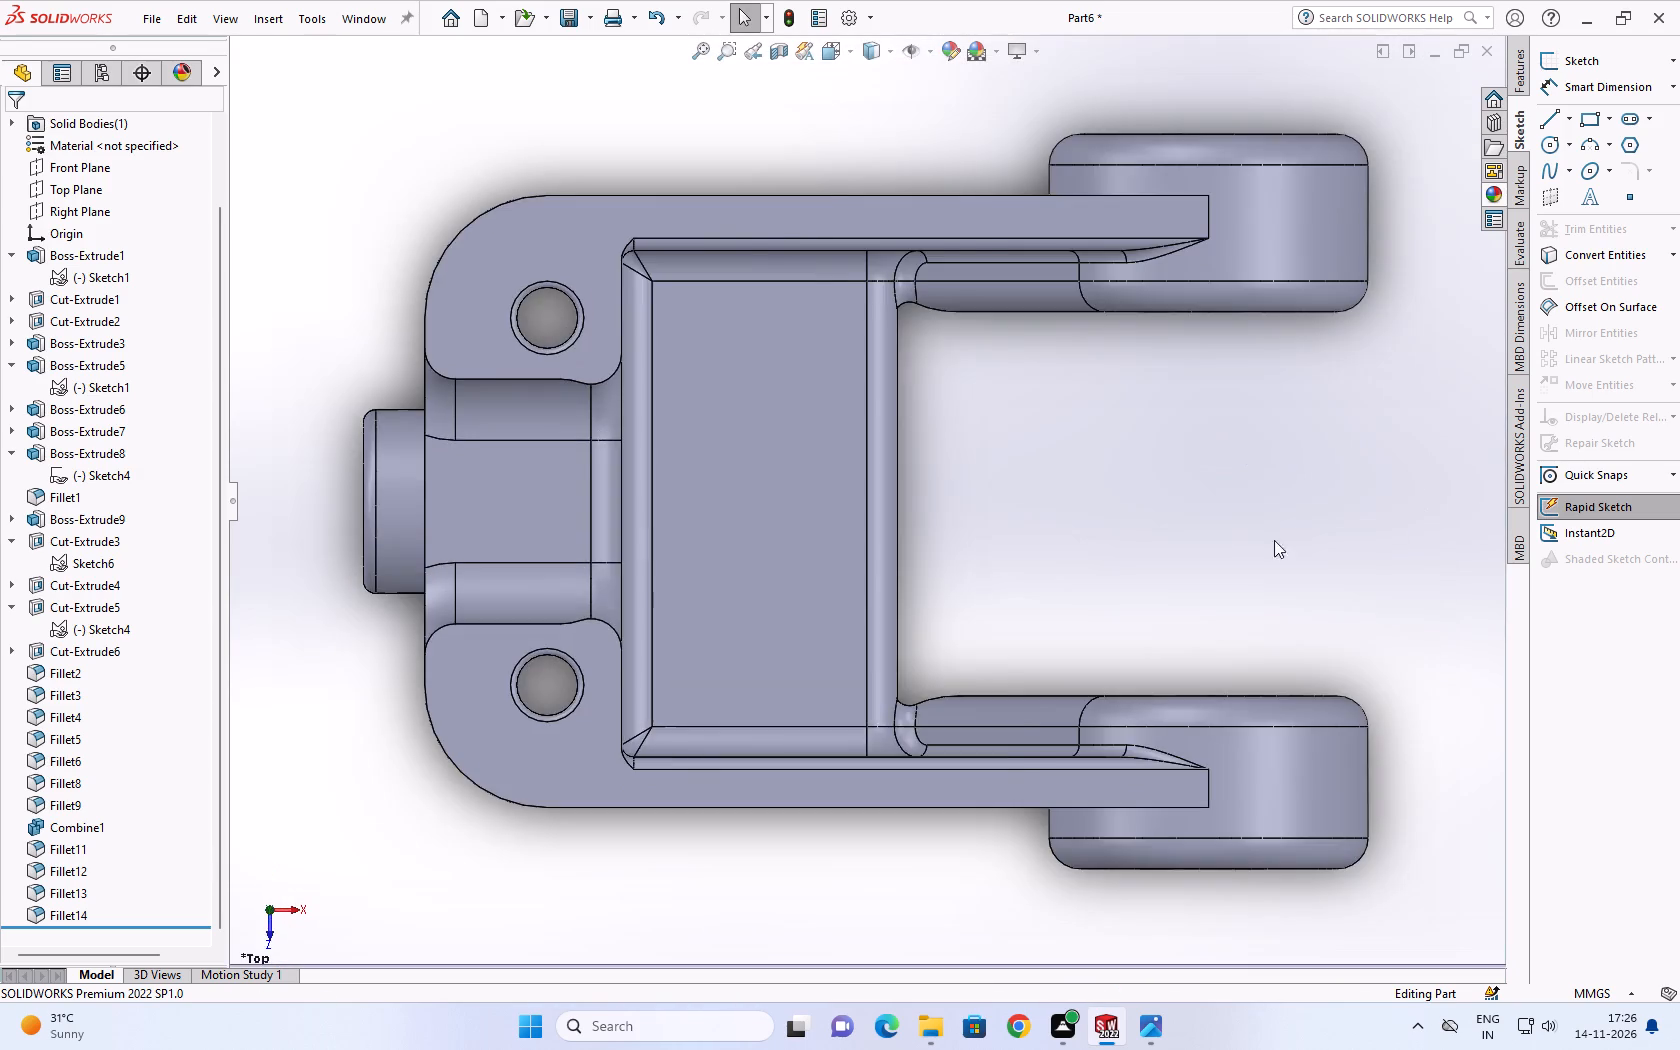
right_click_drag(1274, 540, 1254, 540)
right_click_drag(1303, 599, 1398, 600)
scroll(1387, 606, "up", 3)
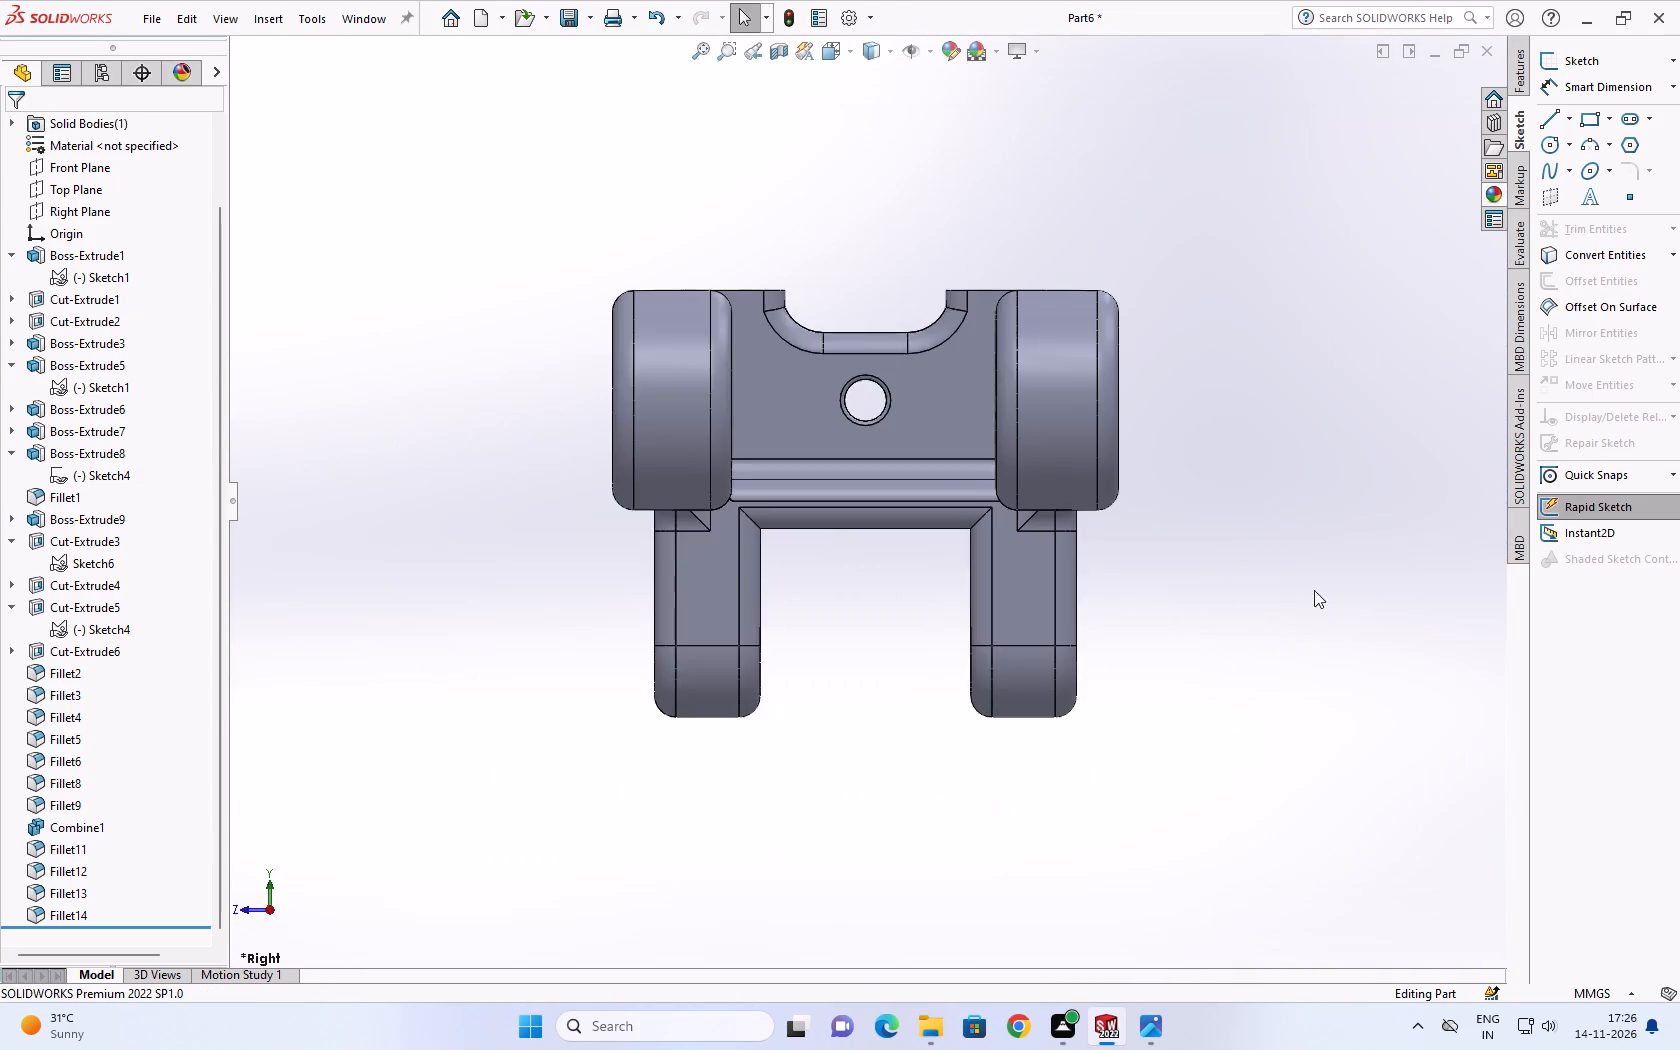
middle_click_drag(1269, 583, 1271, 837)
scroll(1260, 638, "down", 1)
right_click_drag(1283, 695, 1423, 529)
scroll(1033, 677, "up", 1)
scroll(1131, 569, "up", 1)
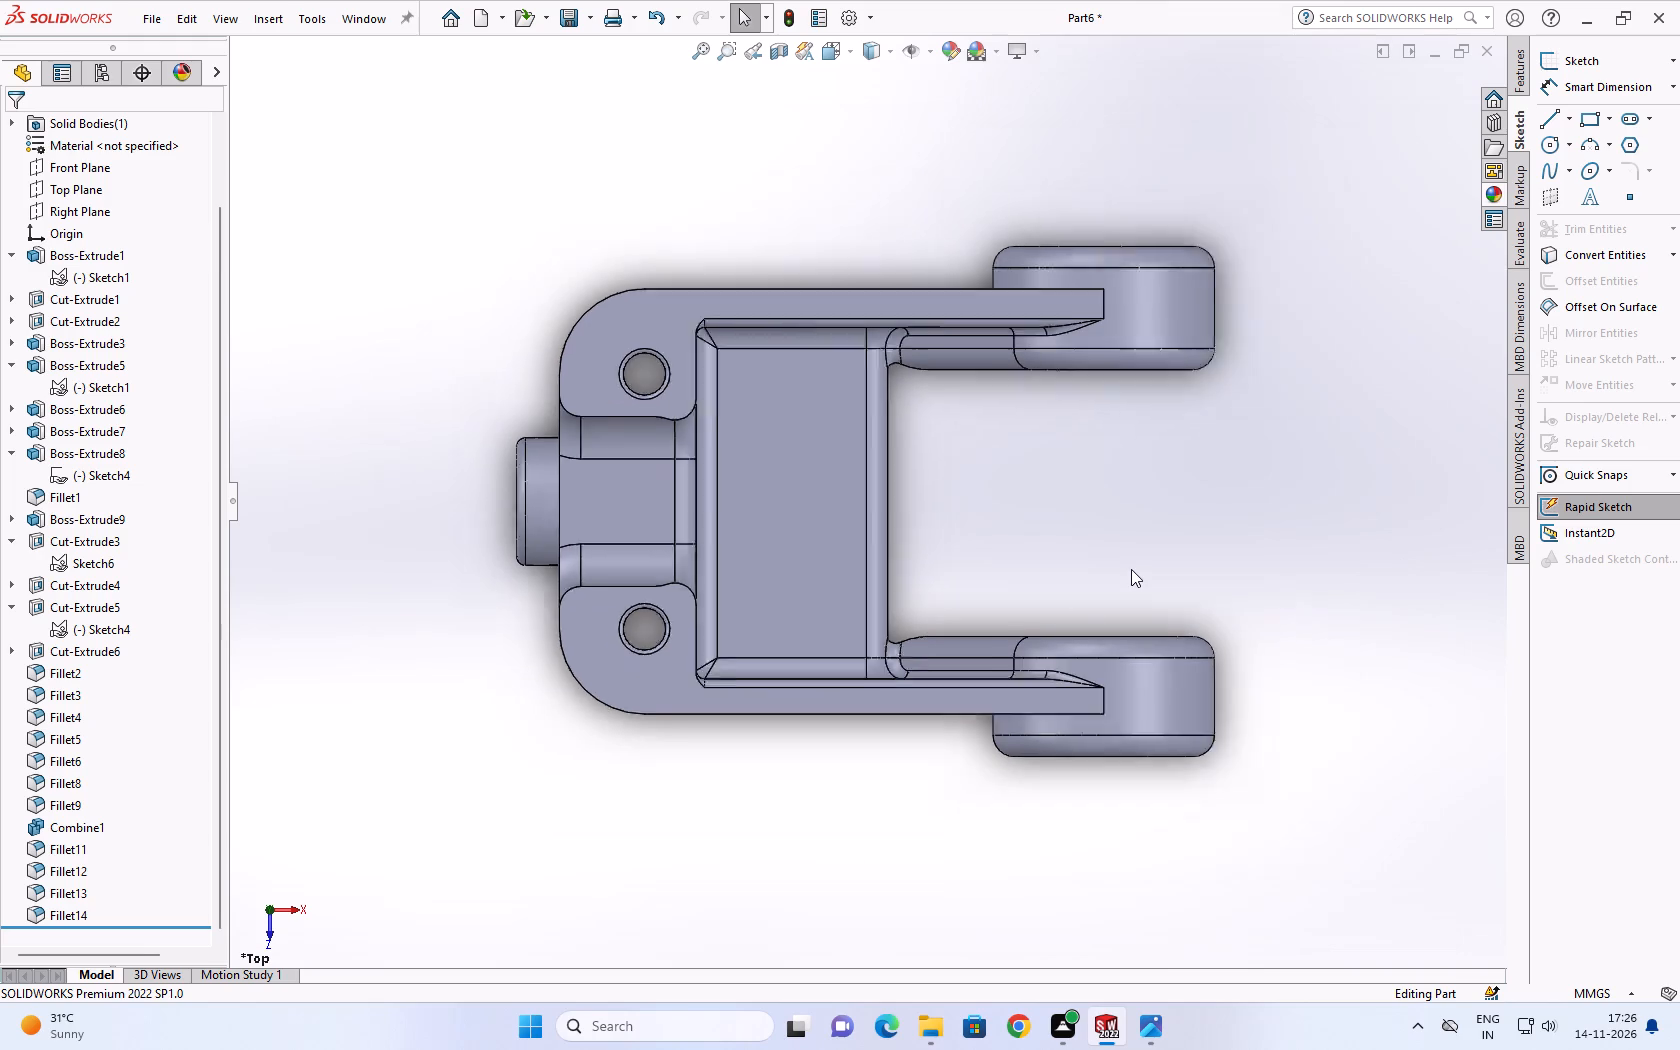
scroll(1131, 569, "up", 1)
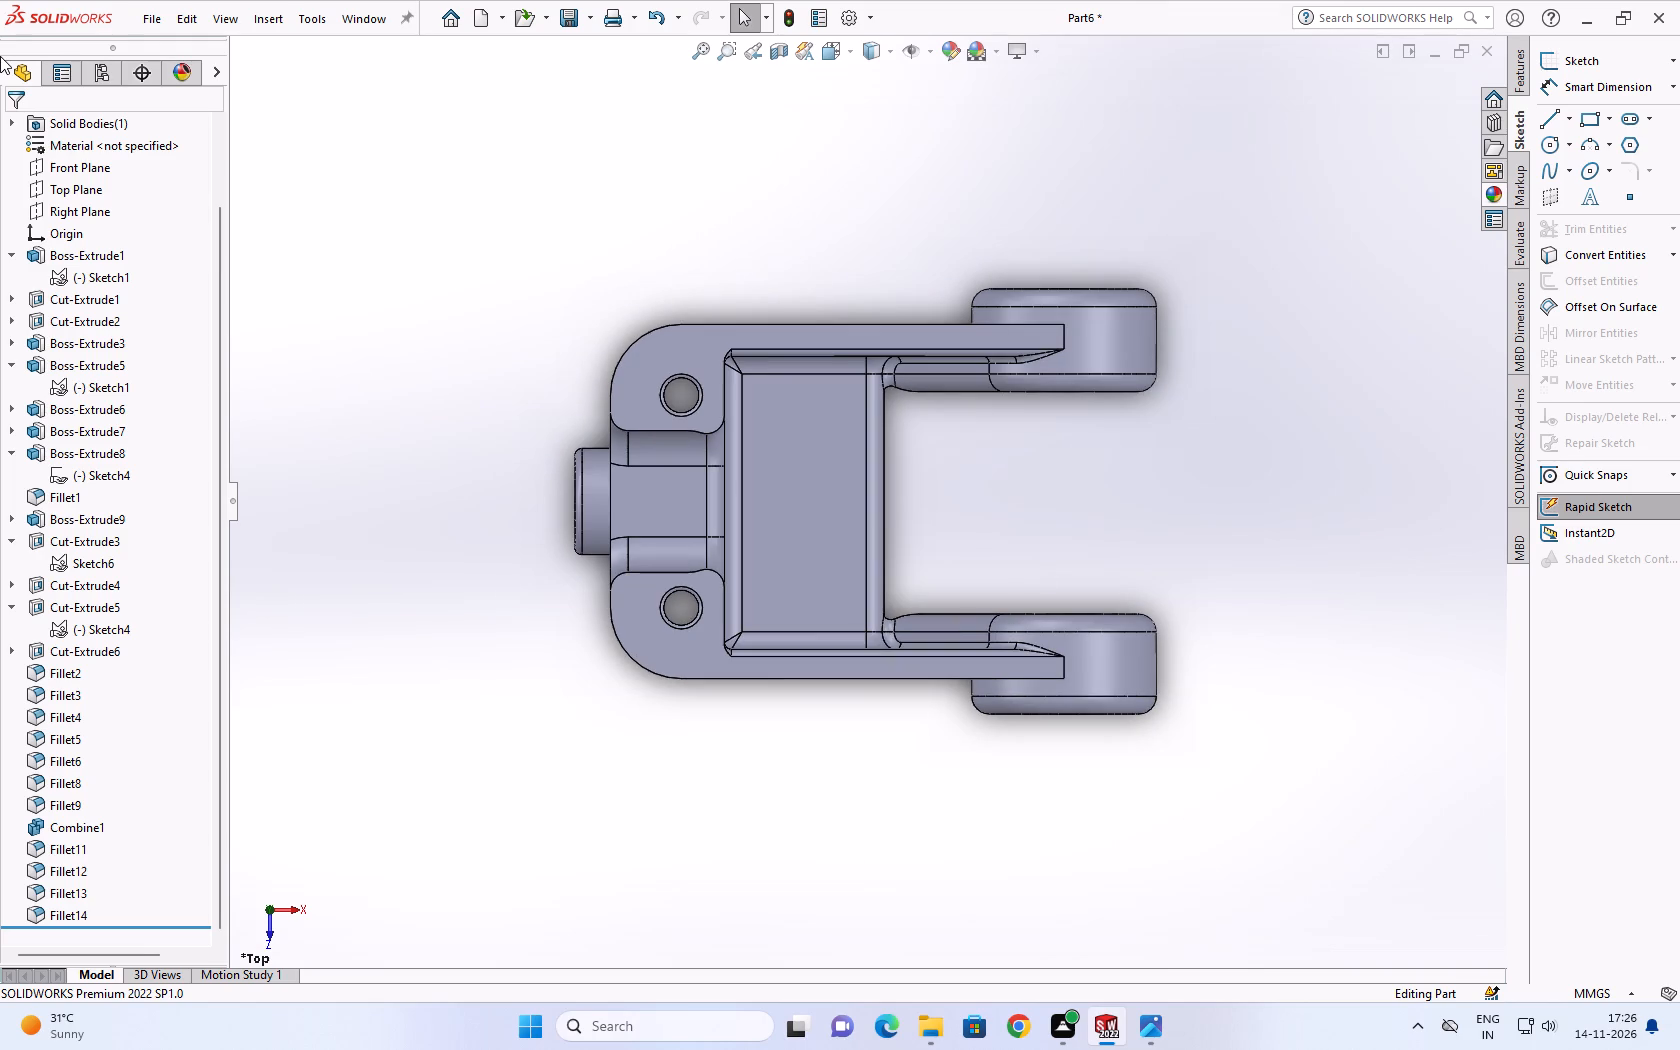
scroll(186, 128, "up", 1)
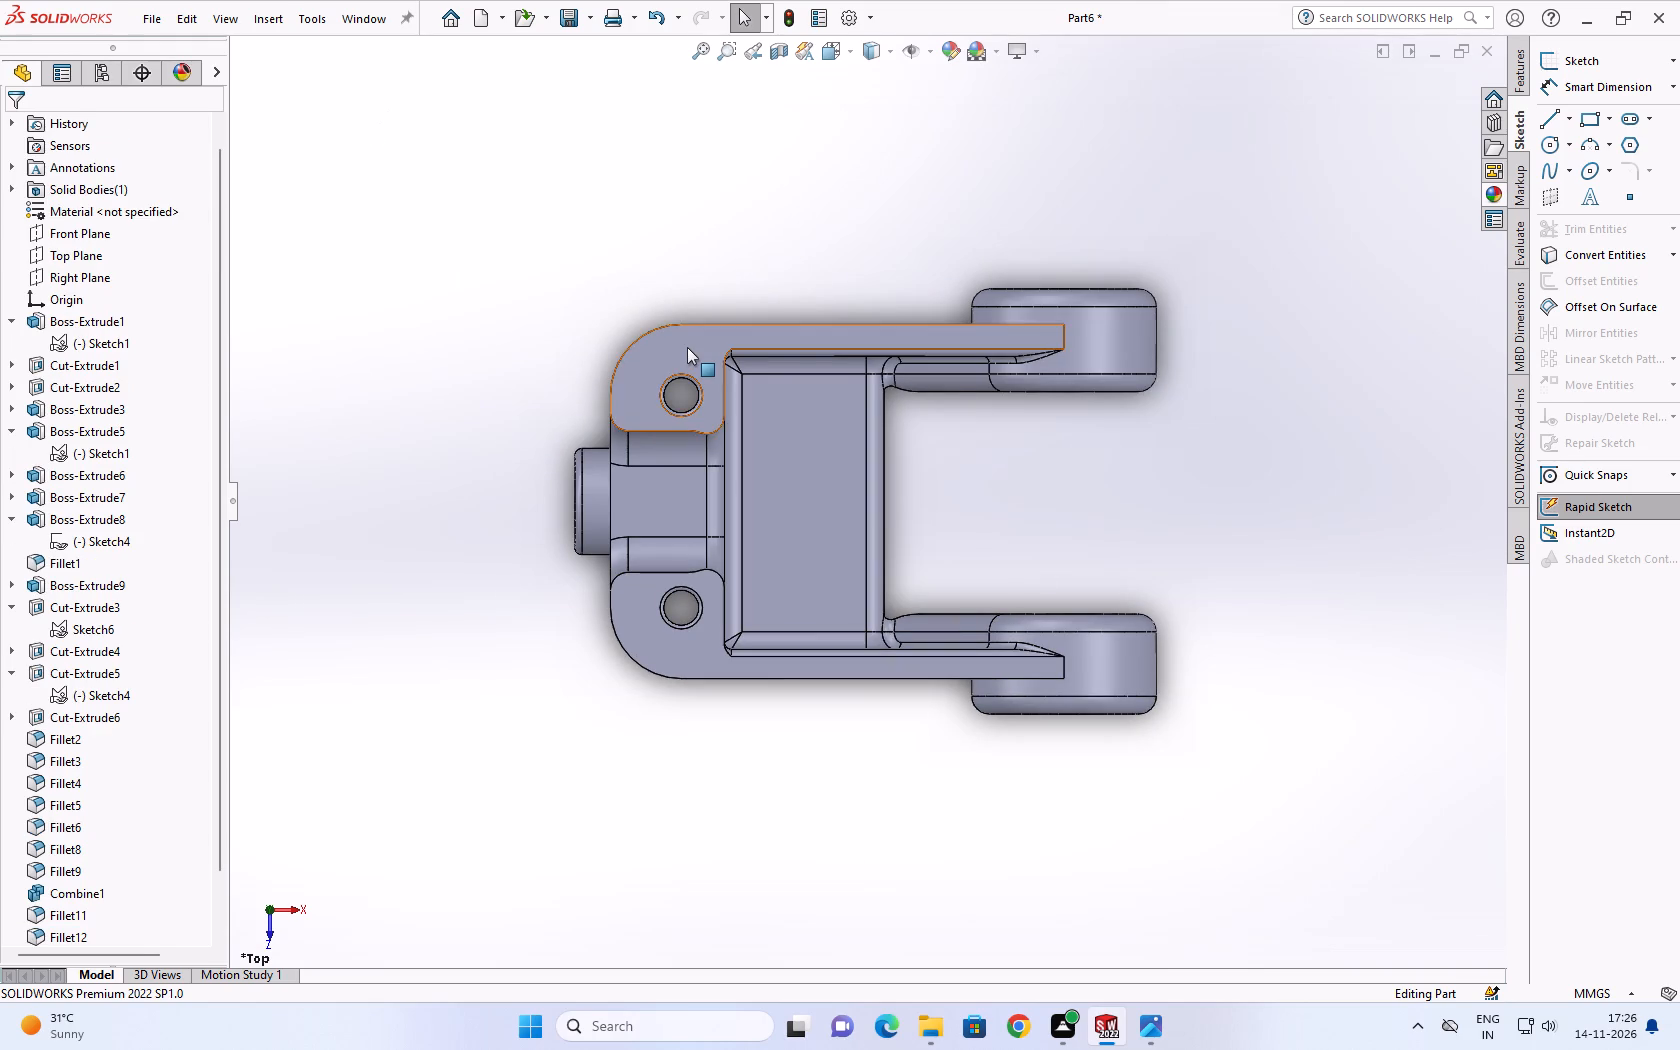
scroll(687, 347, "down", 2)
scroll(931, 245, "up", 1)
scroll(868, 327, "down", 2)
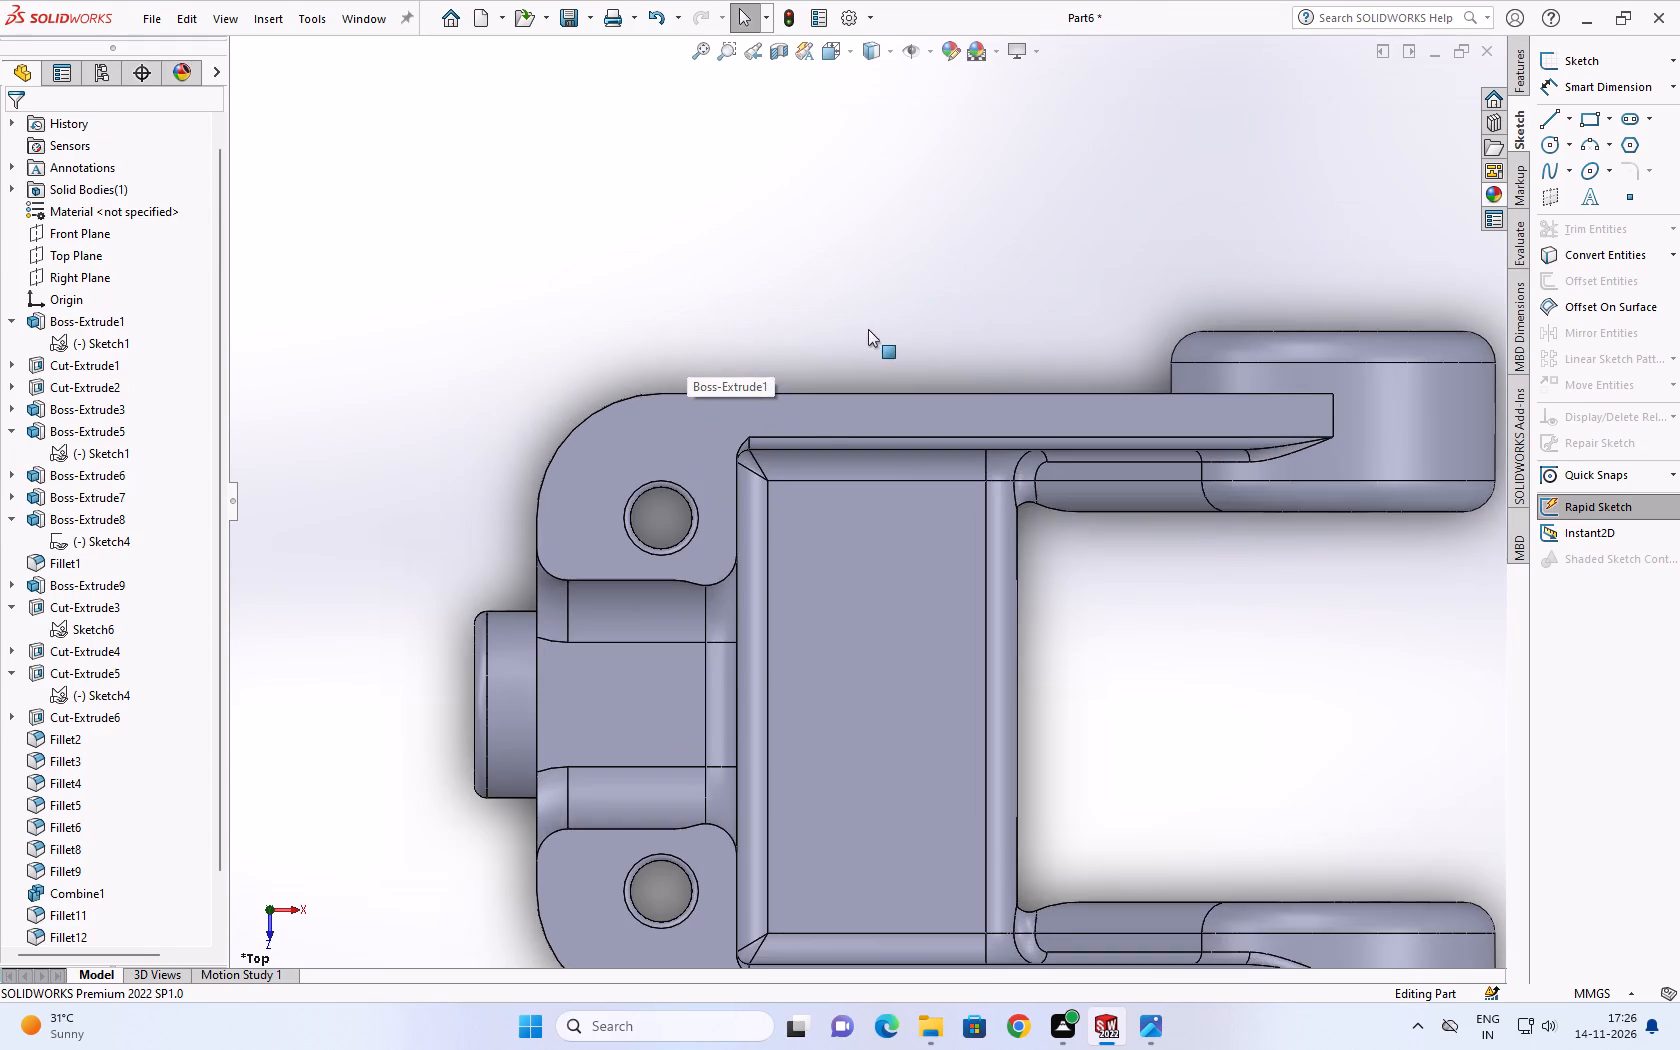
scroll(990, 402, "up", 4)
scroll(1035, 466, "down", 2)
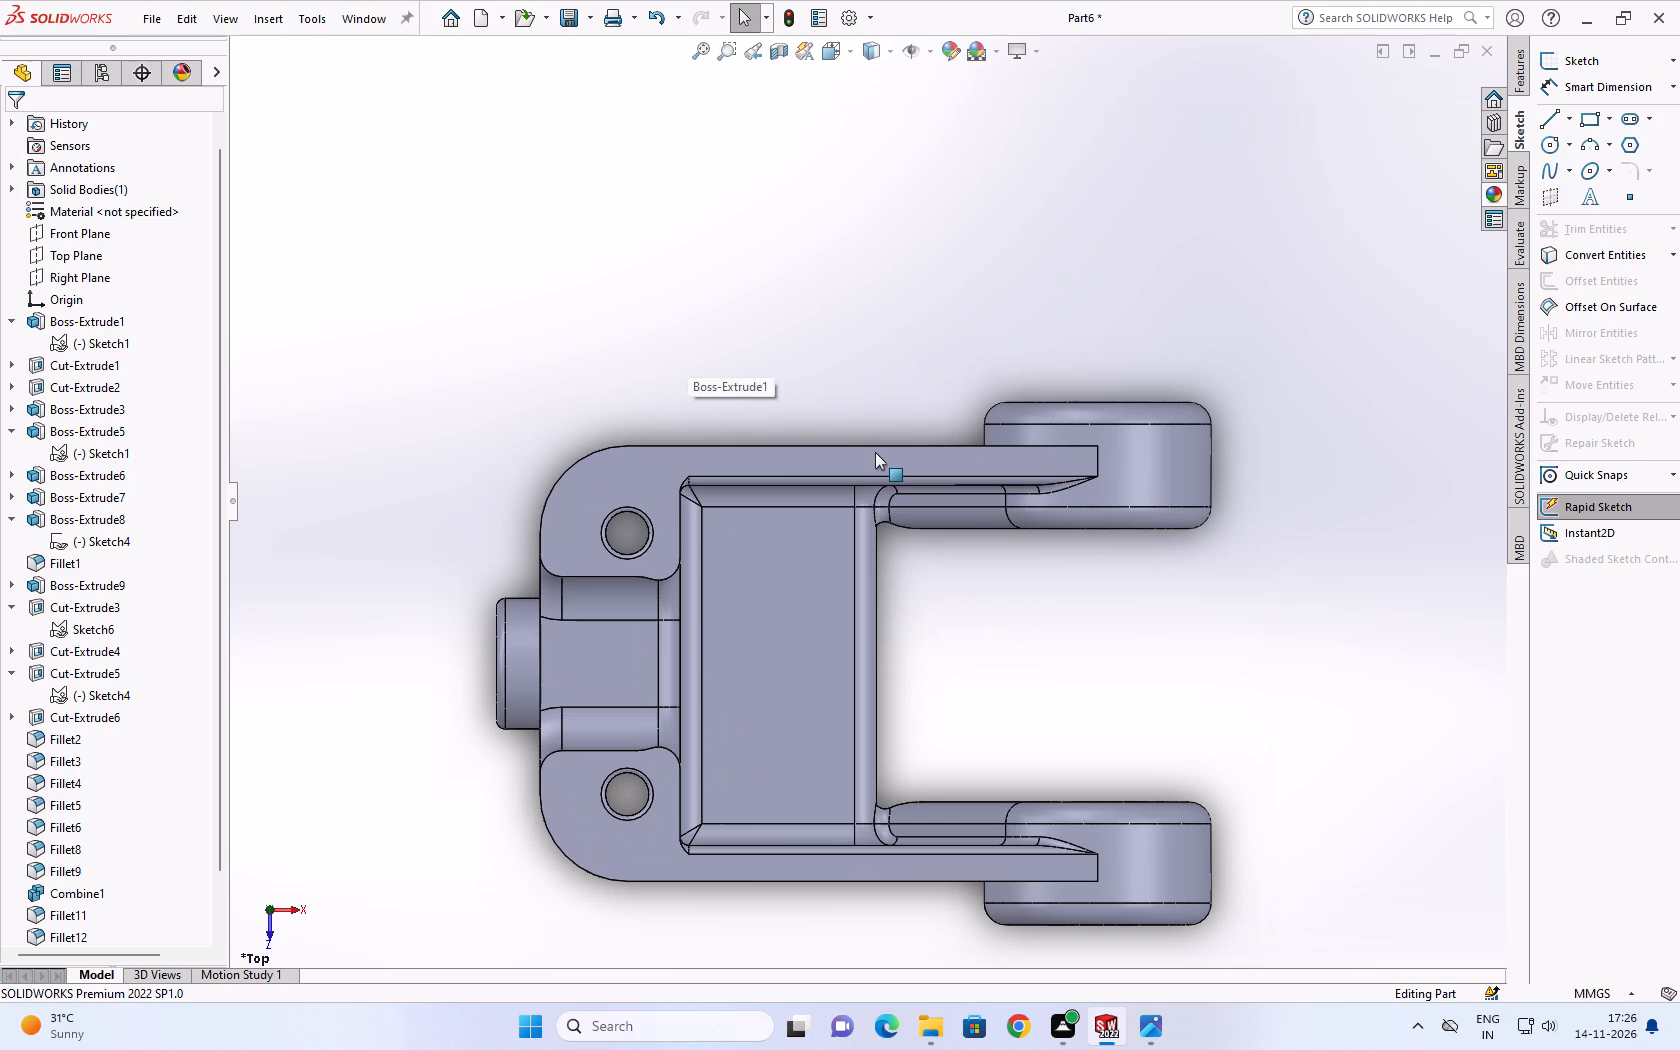
Examine the bracket's pocket, underside, lugs and arm-end bosses from several orbited angles, ending in the standard top view.
middle_click_drag(790, 502, 778, 462)
middle_click_drag(745, 440, 704, 430)
scroll(588, 530, "down", 3)
middle_click_drag(626, 507, 248, 402)
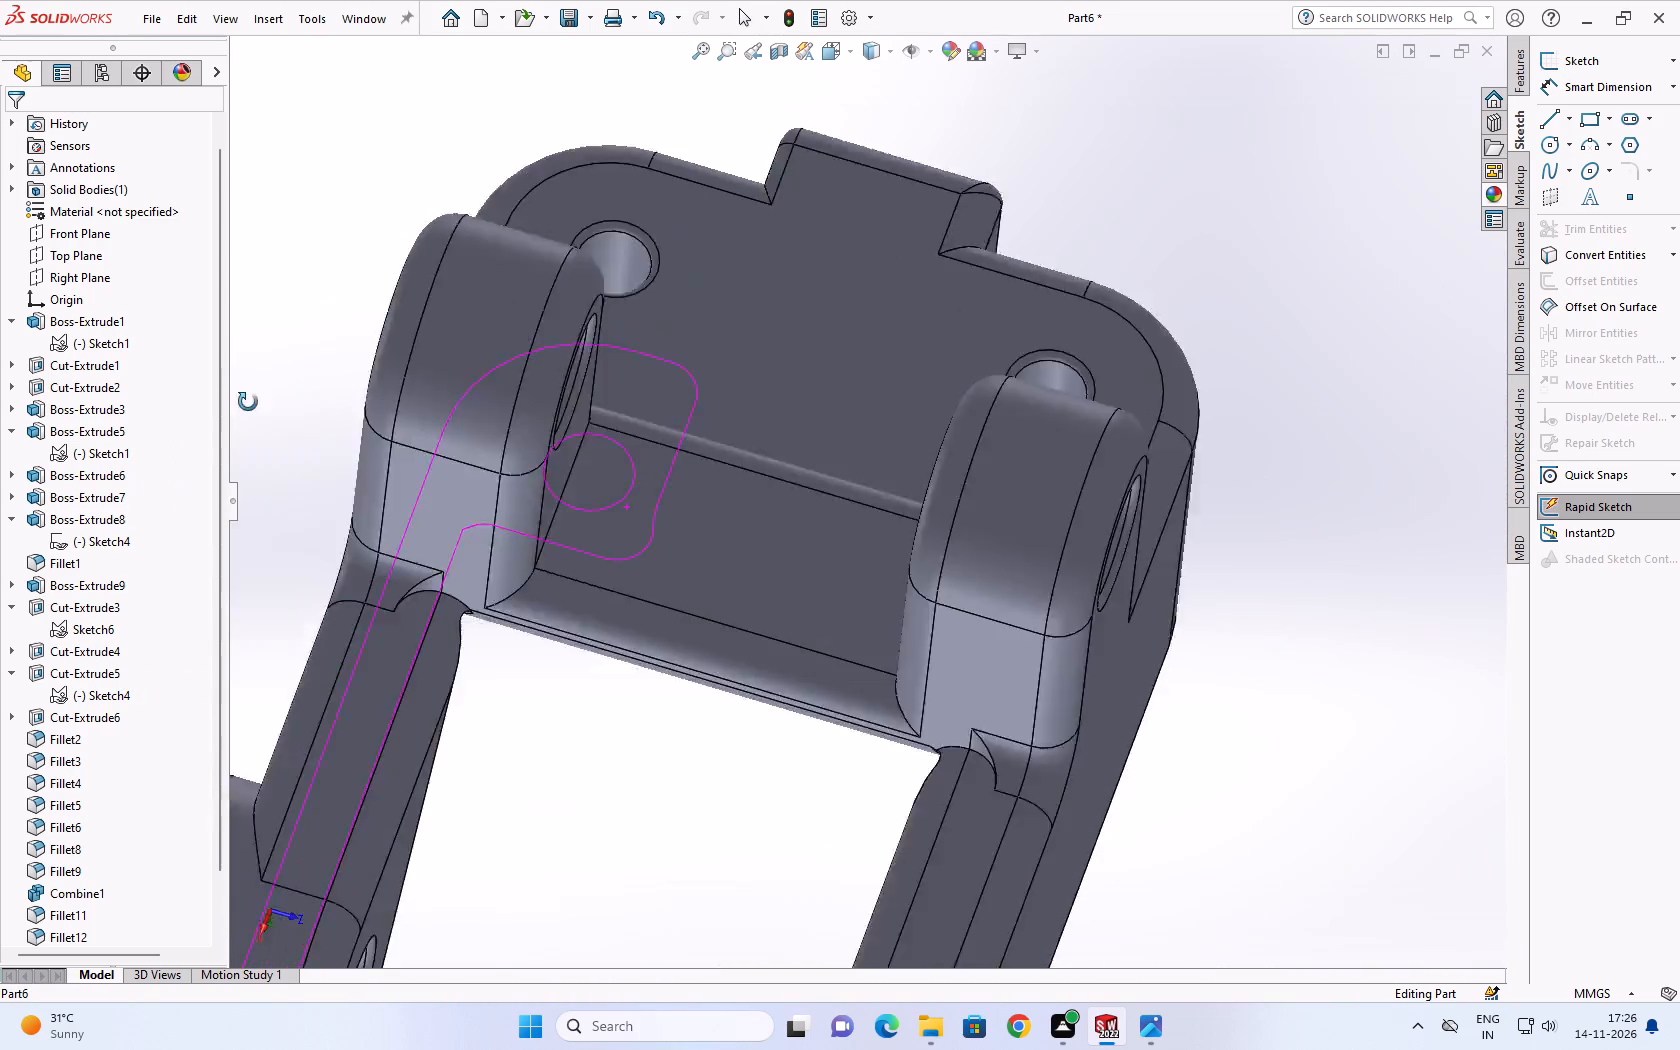
middle_click_drag(248, 402, 611, 775)
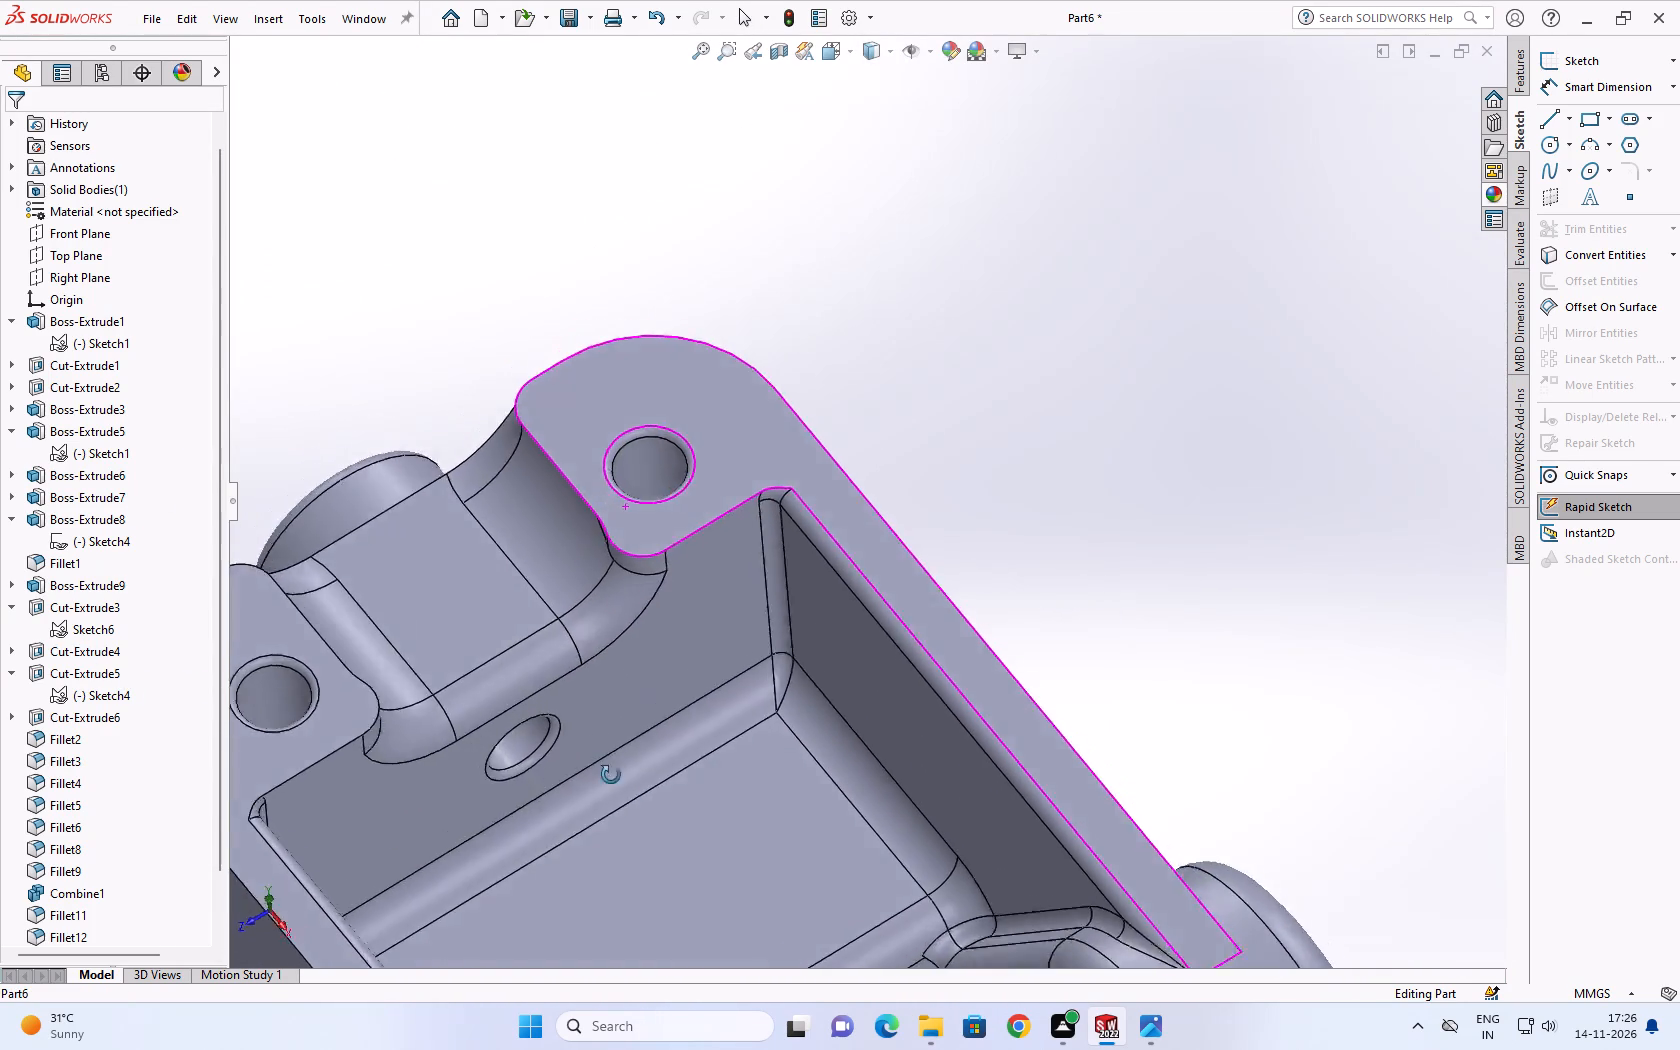
middle_click_drag(611, 775, 719, 834)
scroll(618, 723, "down", 1)
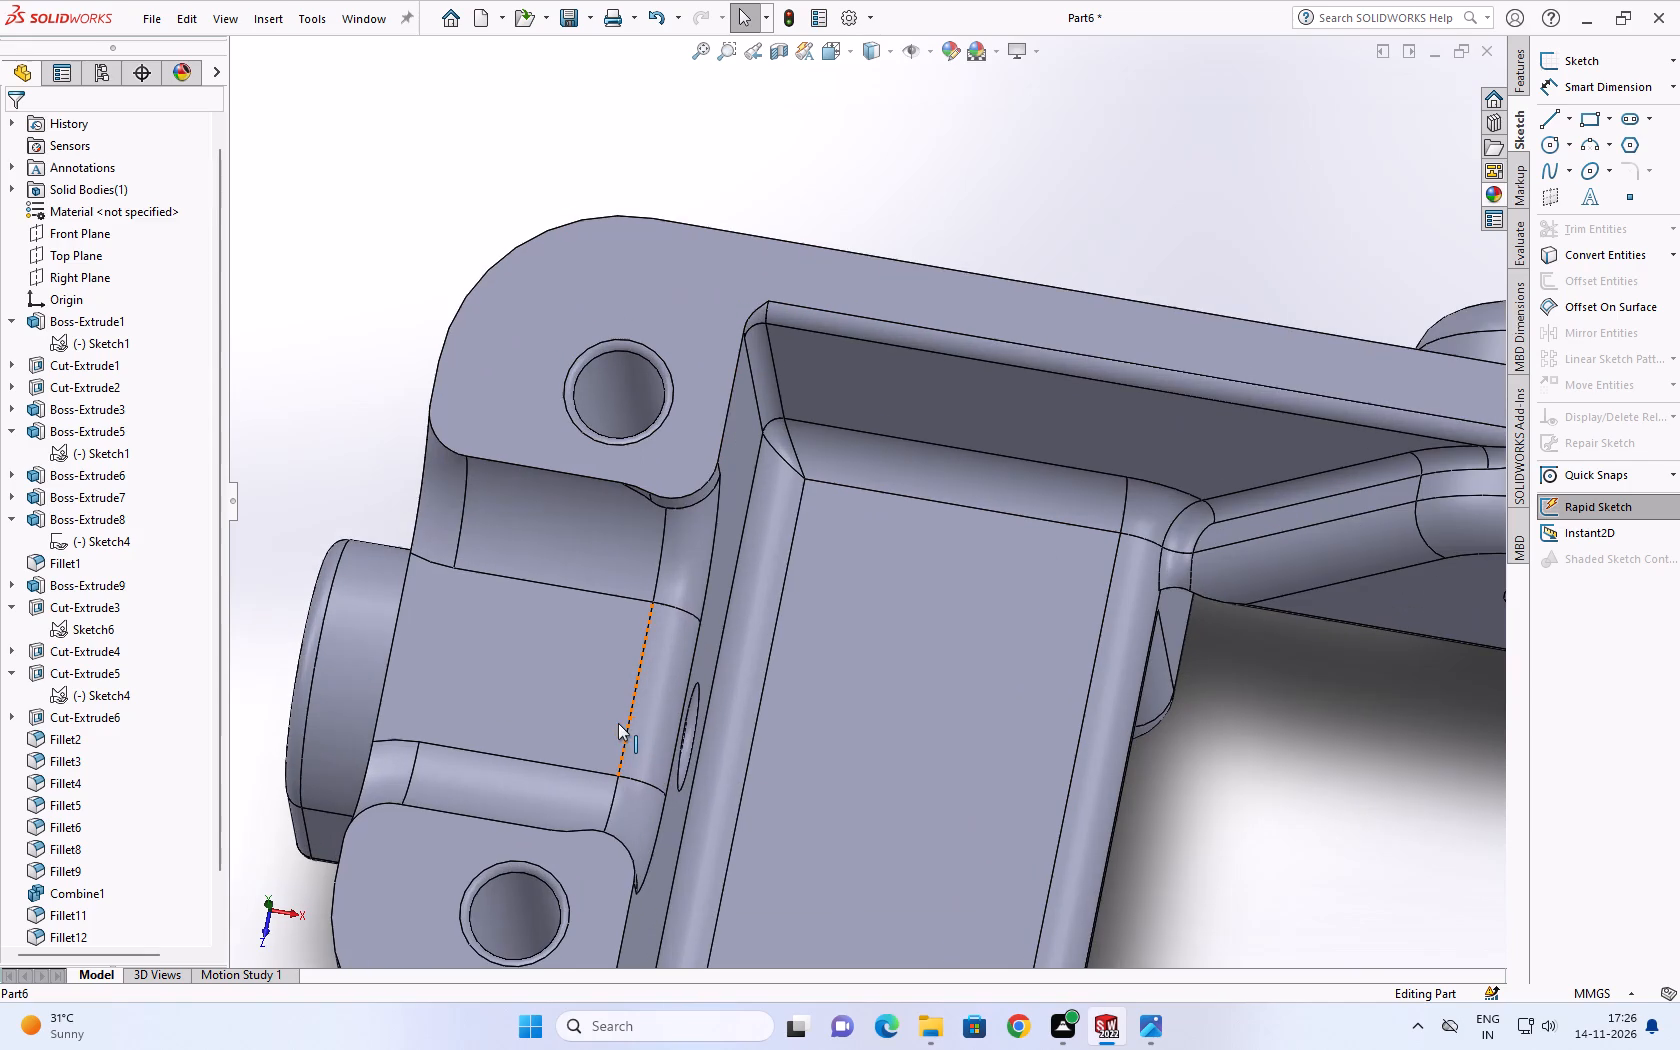
right_click_drag(1082, 190, 1047, 258)
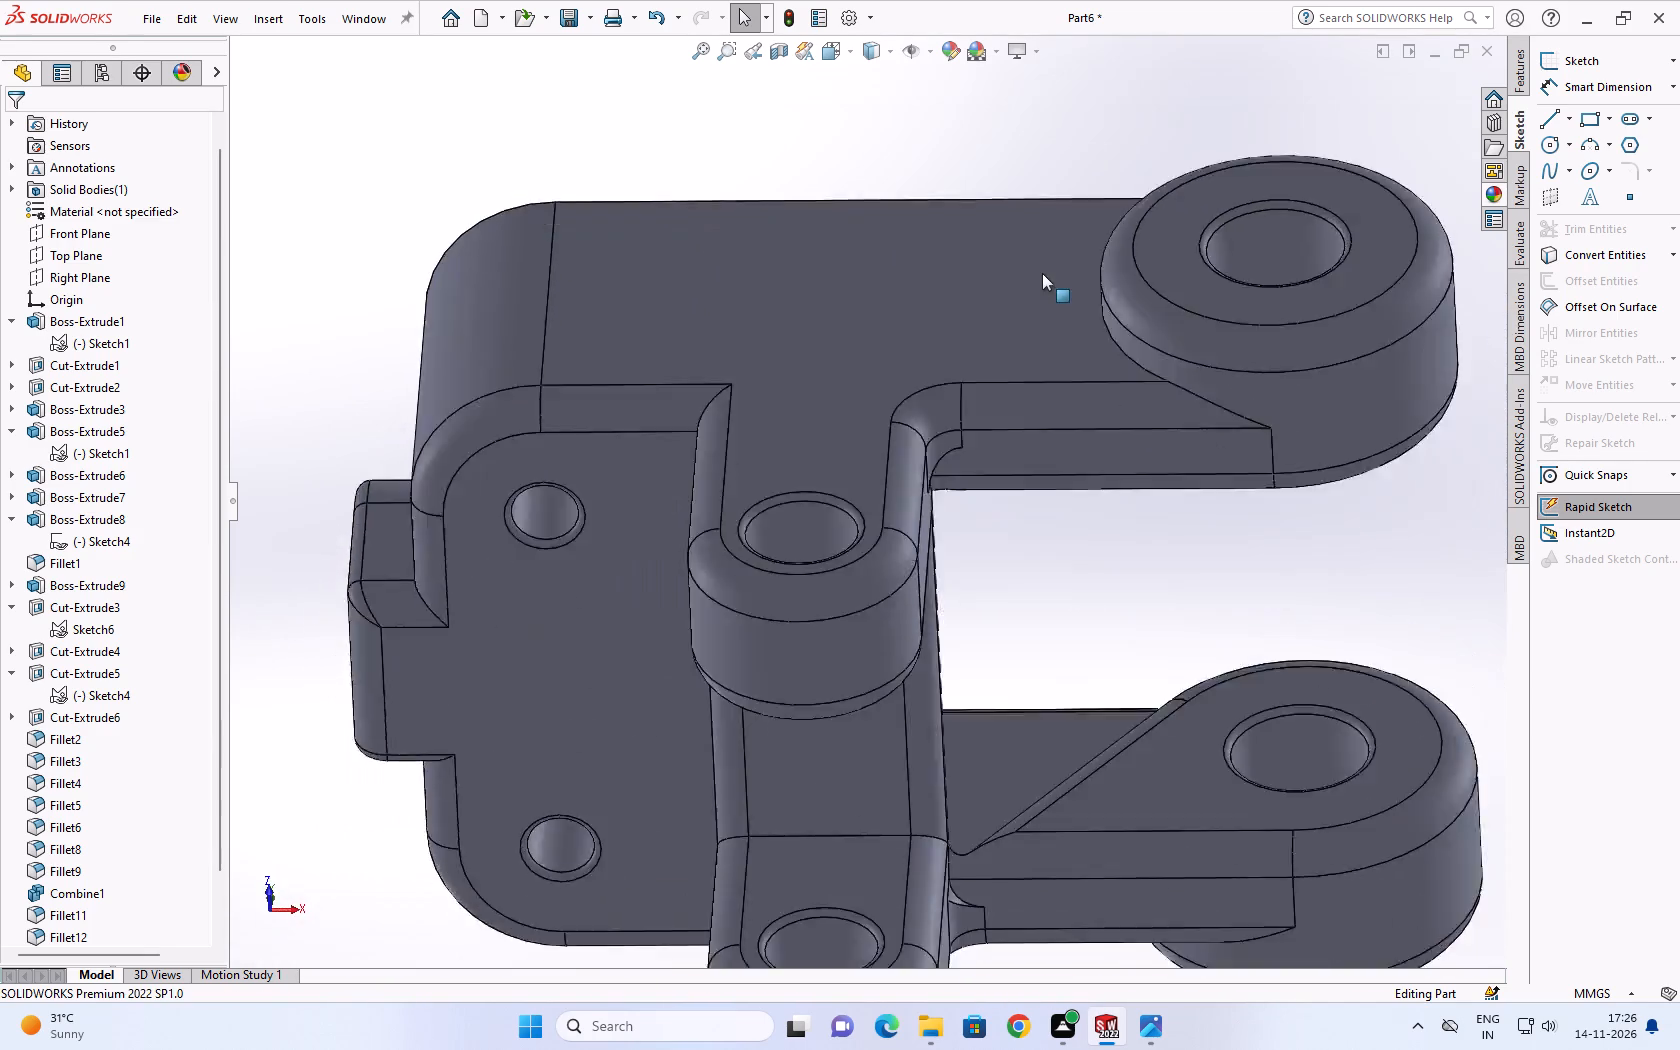
right_click_drag(1230, 538, 1396, 440)
right_click_drag(1457, 561, 1329, 734)
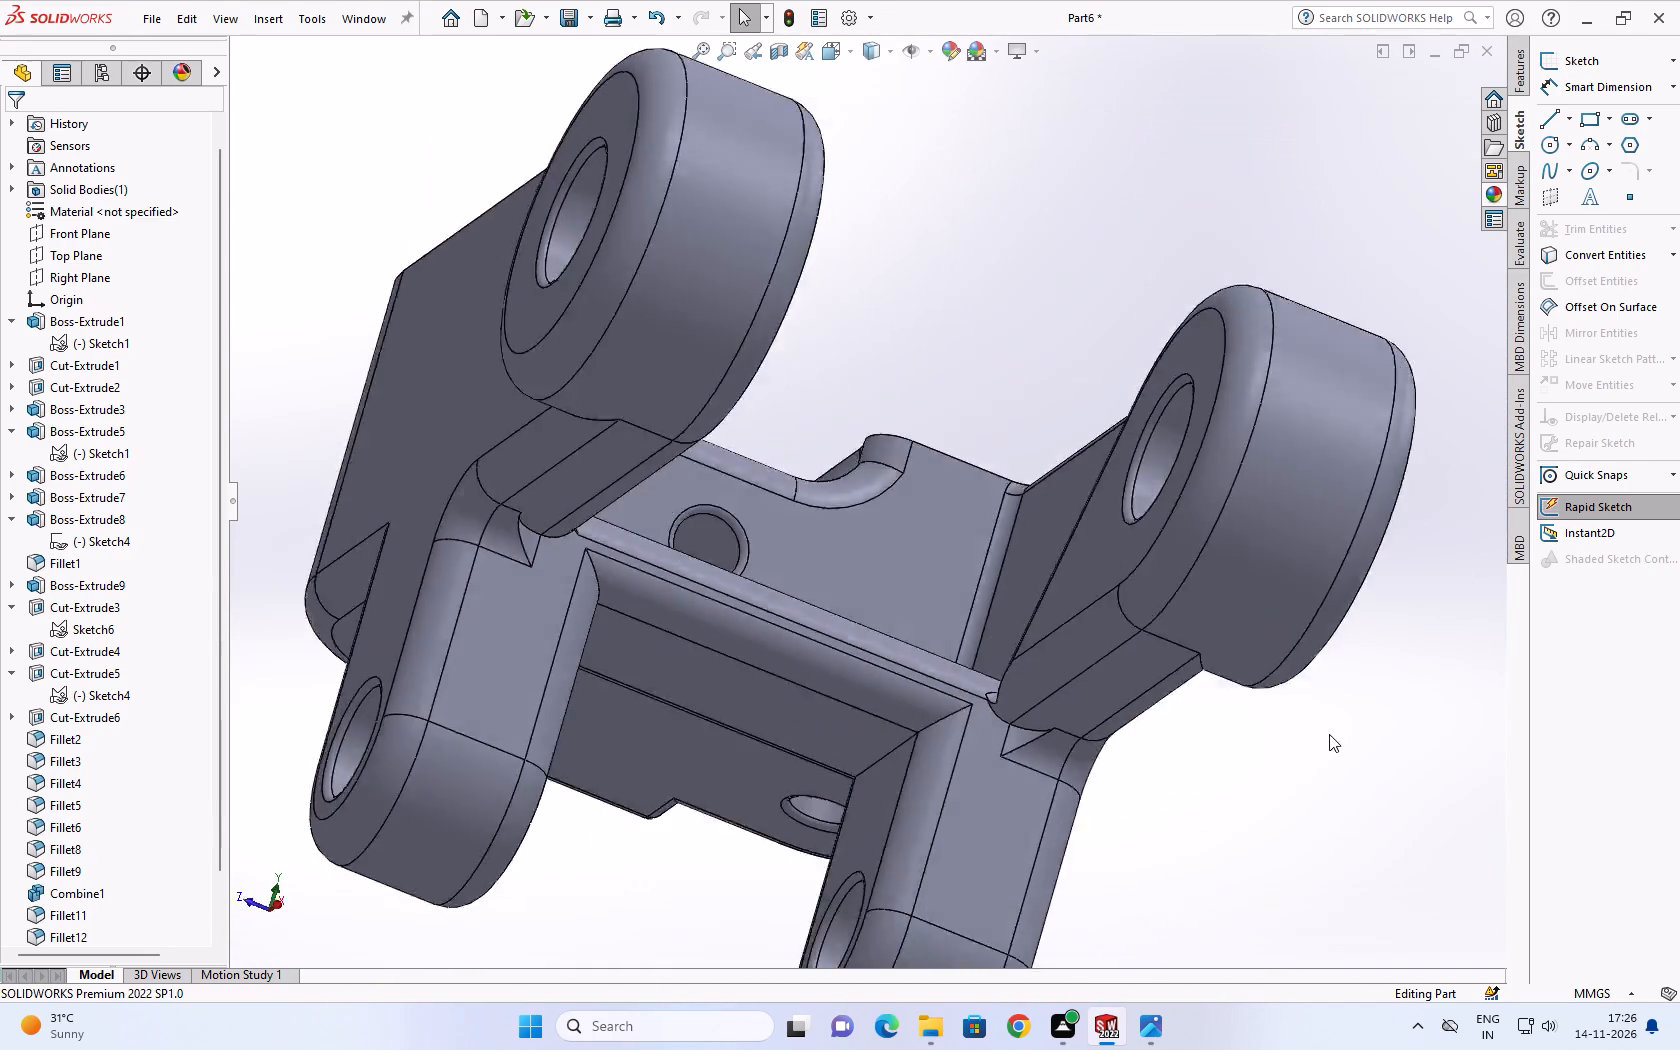
right_click_drag(1348, 708, 1425, 442)
scroll(1284, 554, "up", 2)
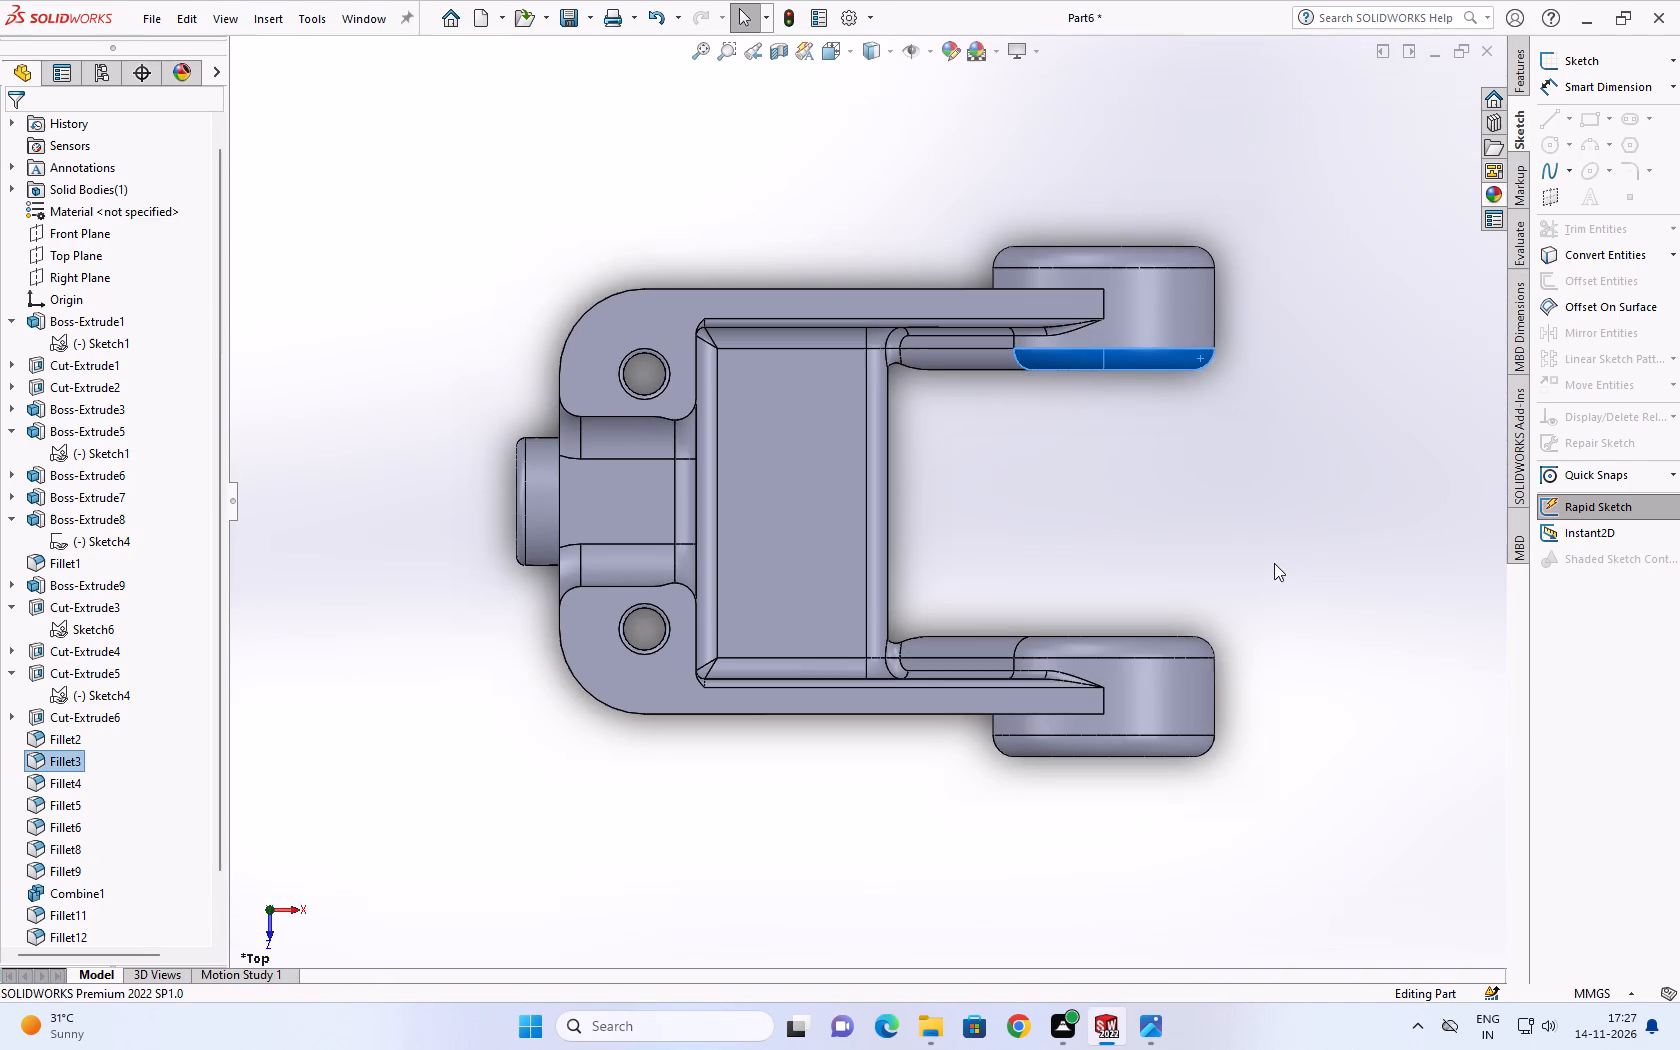
left_click(1276, 563)
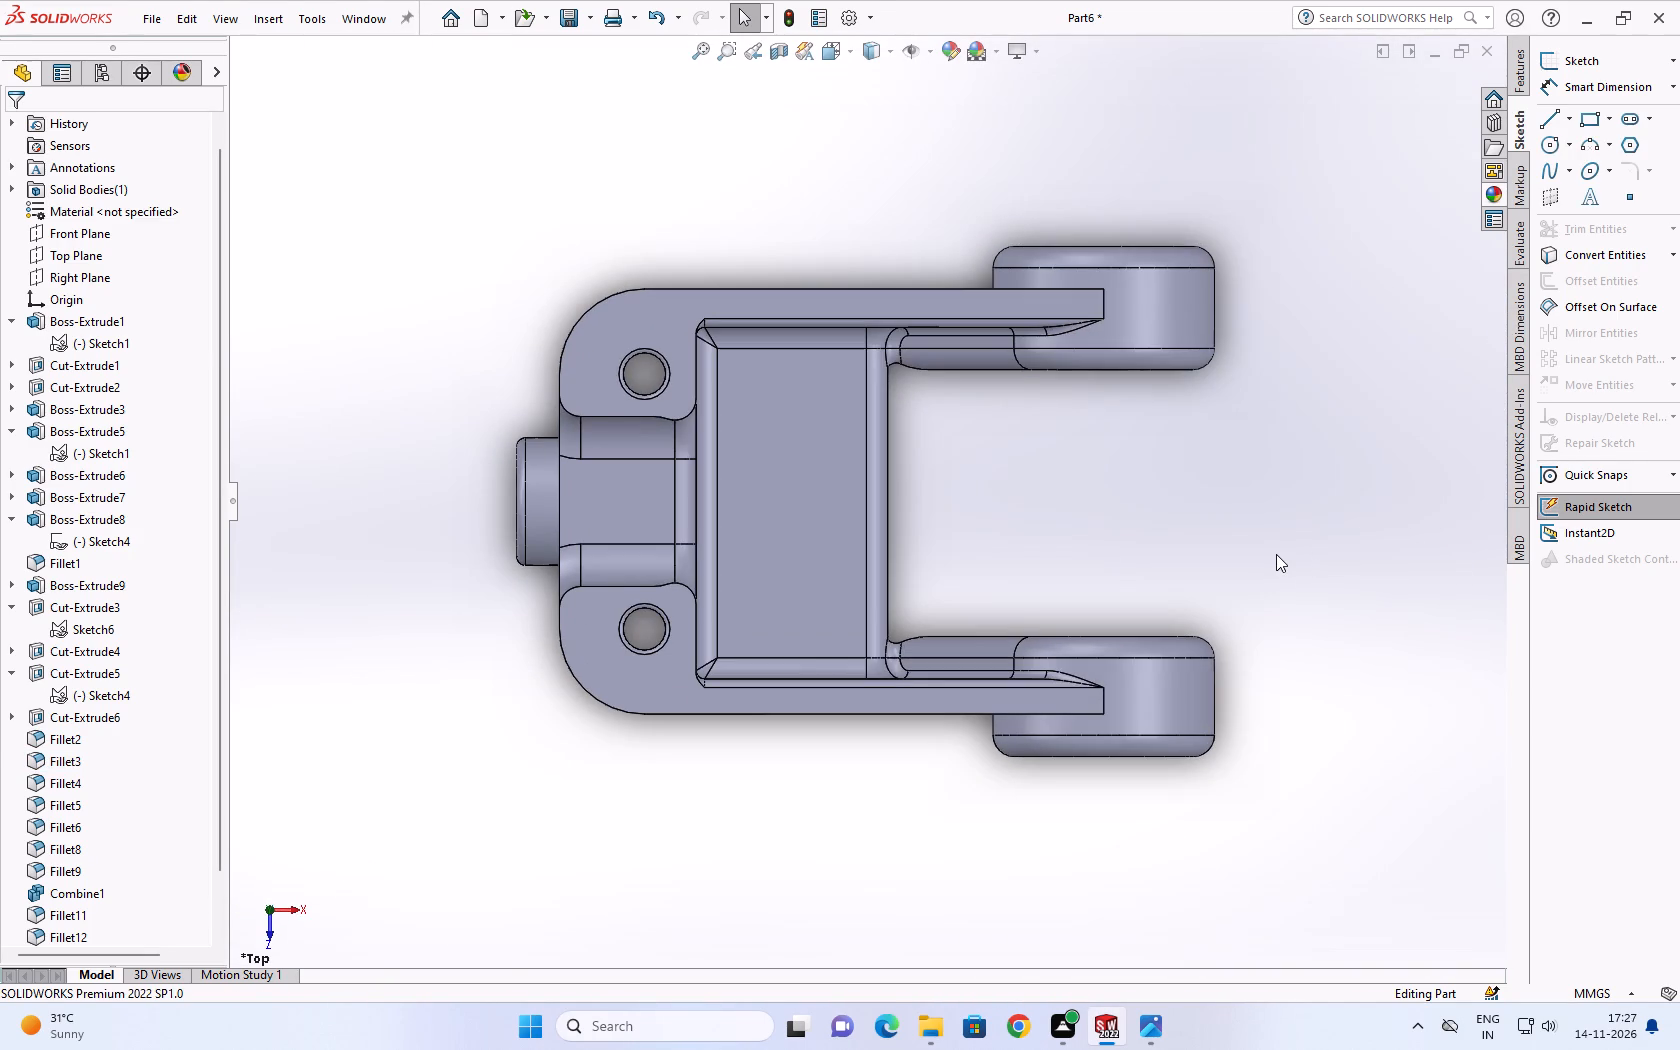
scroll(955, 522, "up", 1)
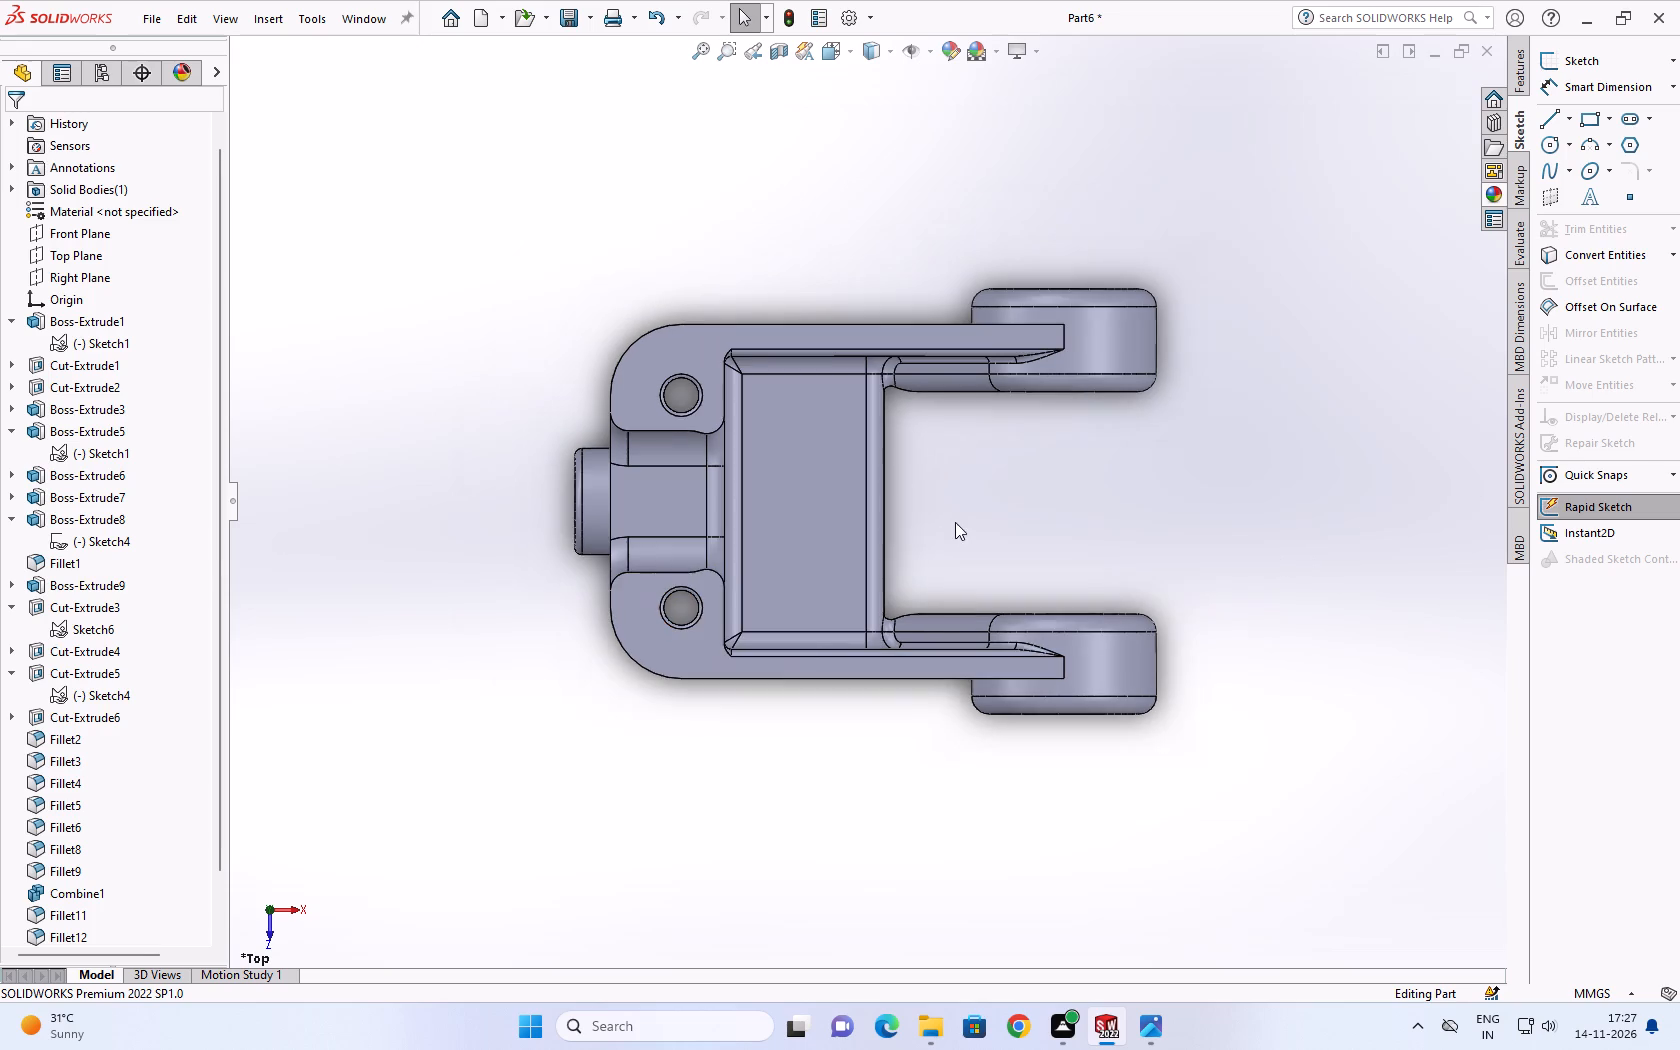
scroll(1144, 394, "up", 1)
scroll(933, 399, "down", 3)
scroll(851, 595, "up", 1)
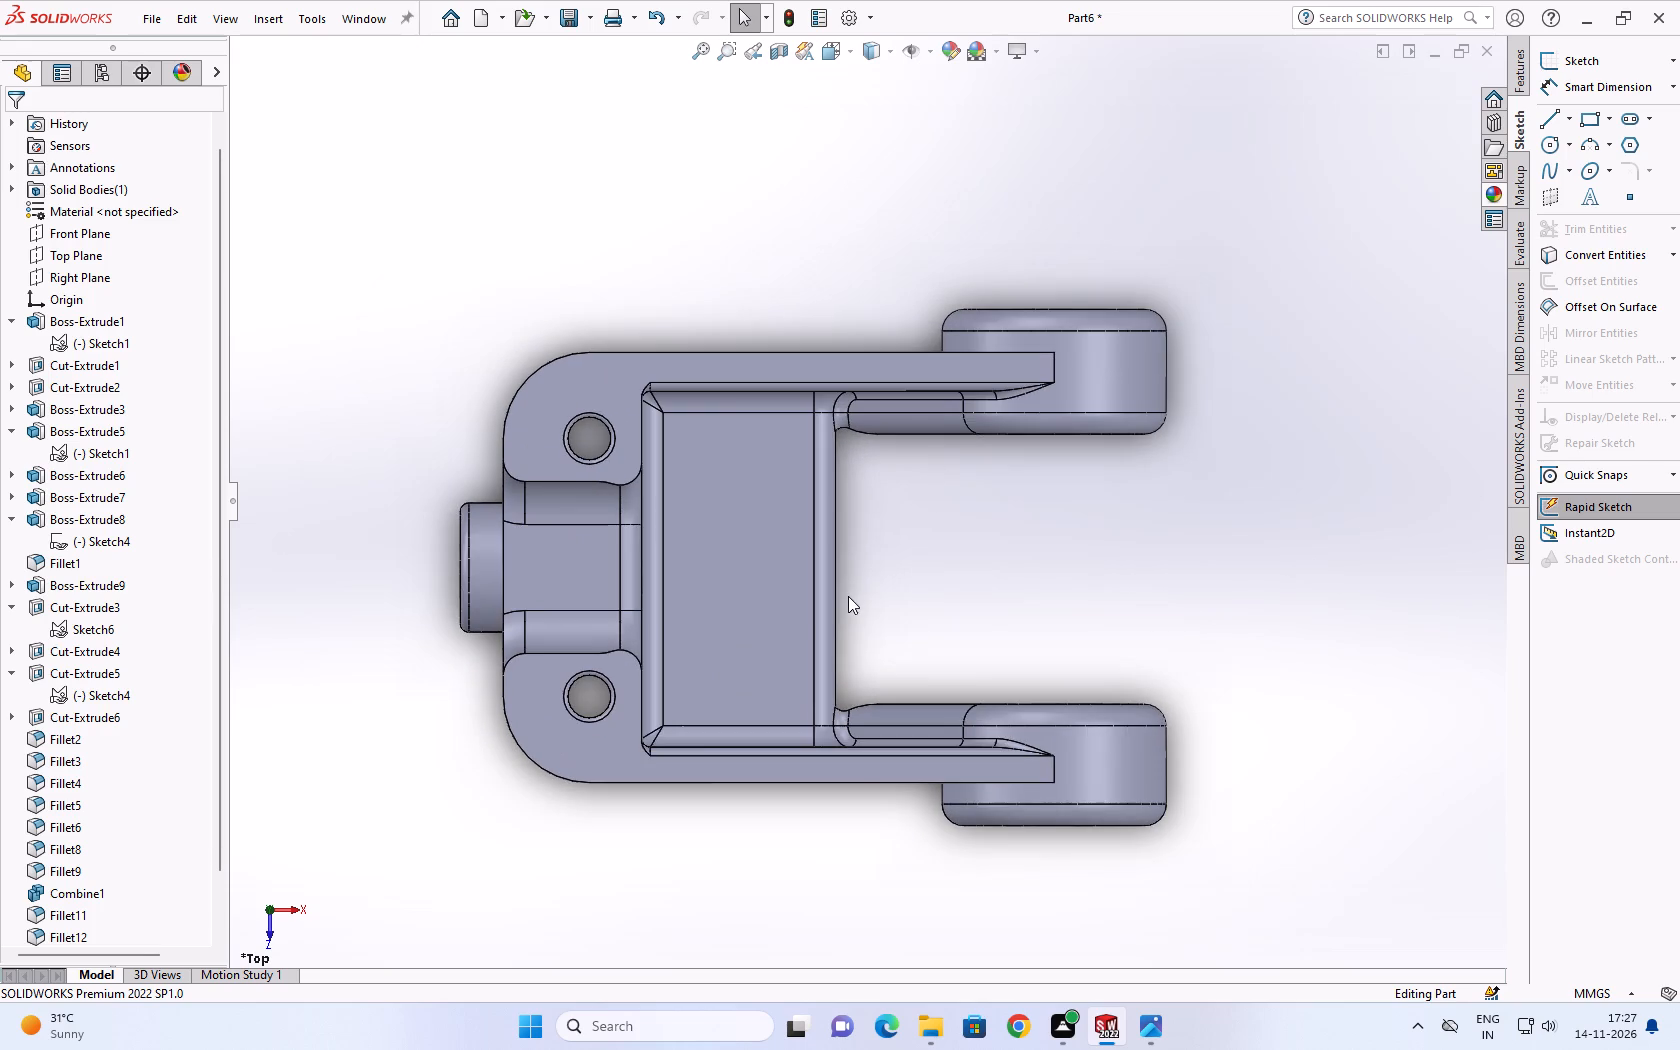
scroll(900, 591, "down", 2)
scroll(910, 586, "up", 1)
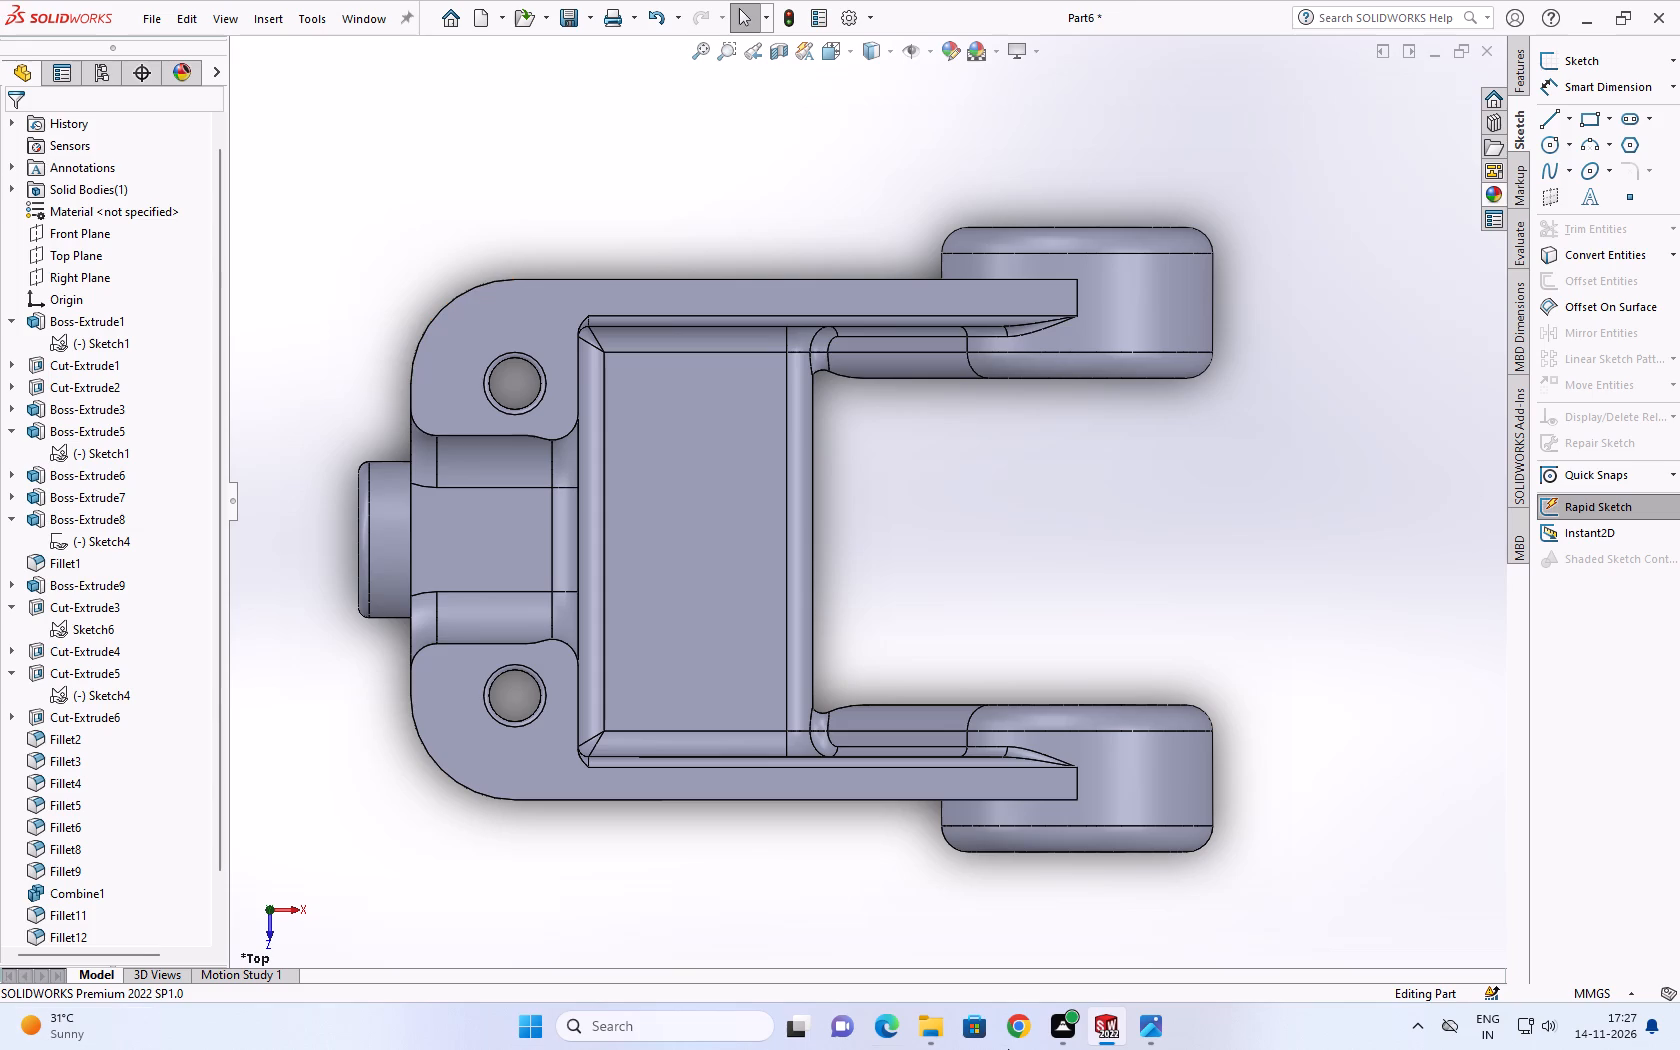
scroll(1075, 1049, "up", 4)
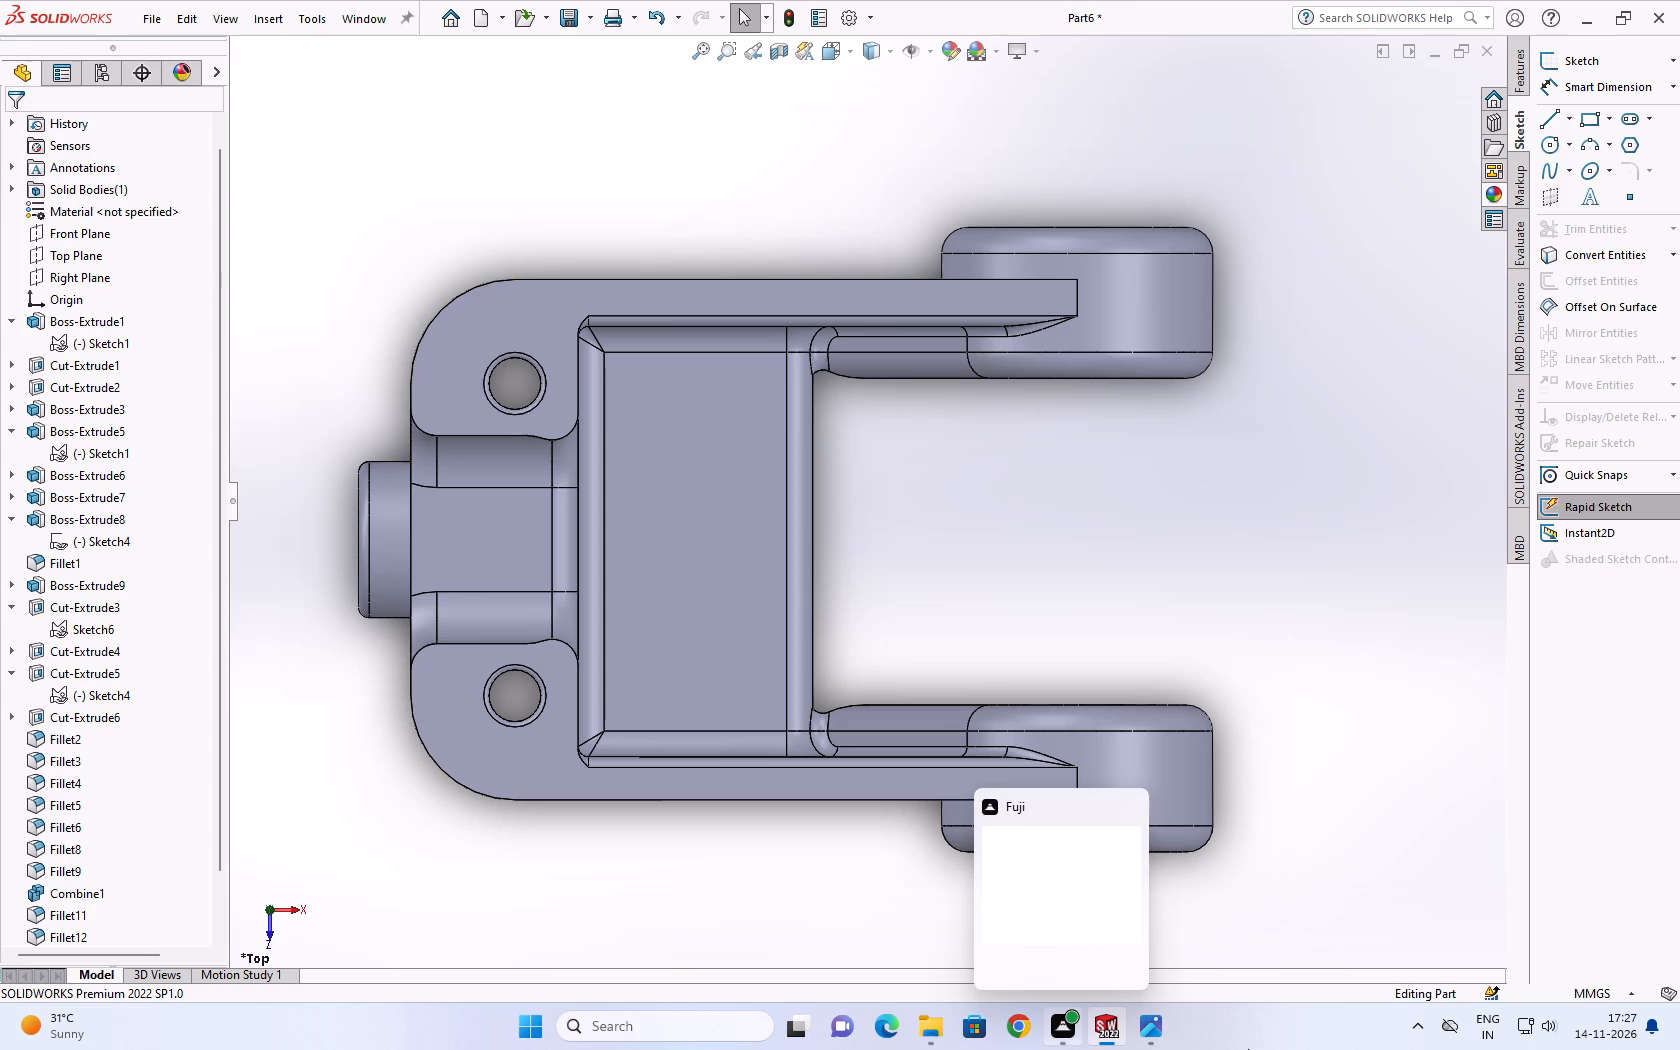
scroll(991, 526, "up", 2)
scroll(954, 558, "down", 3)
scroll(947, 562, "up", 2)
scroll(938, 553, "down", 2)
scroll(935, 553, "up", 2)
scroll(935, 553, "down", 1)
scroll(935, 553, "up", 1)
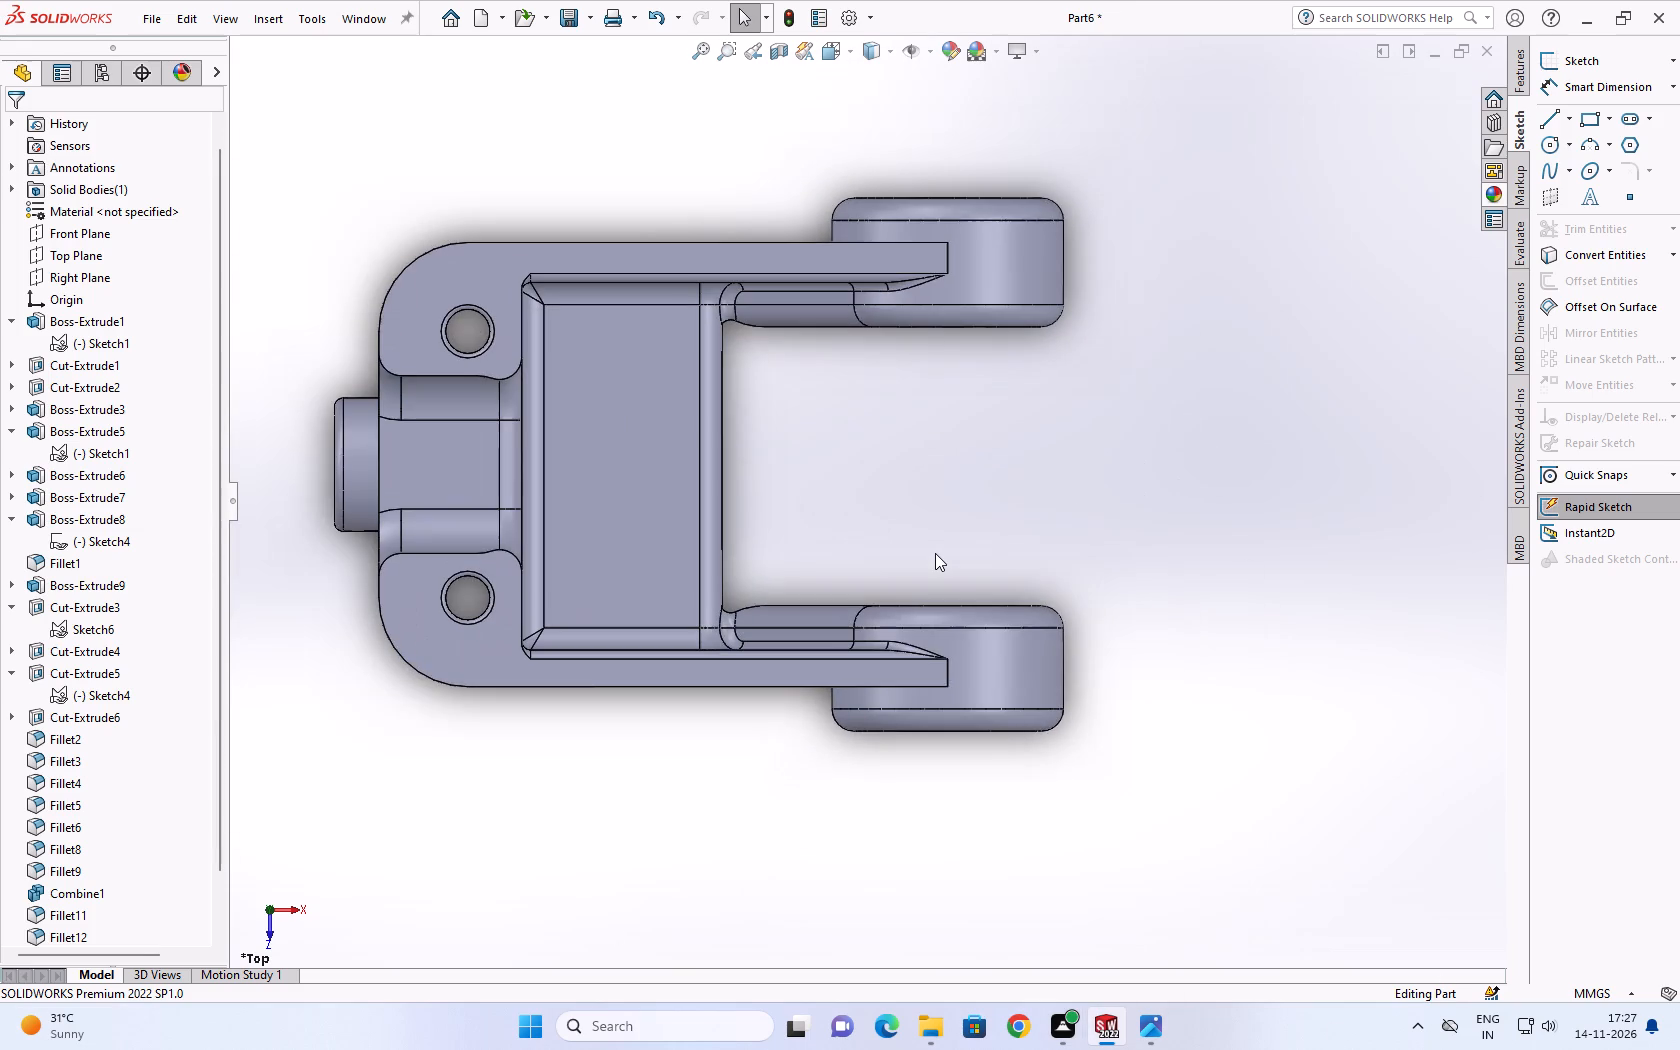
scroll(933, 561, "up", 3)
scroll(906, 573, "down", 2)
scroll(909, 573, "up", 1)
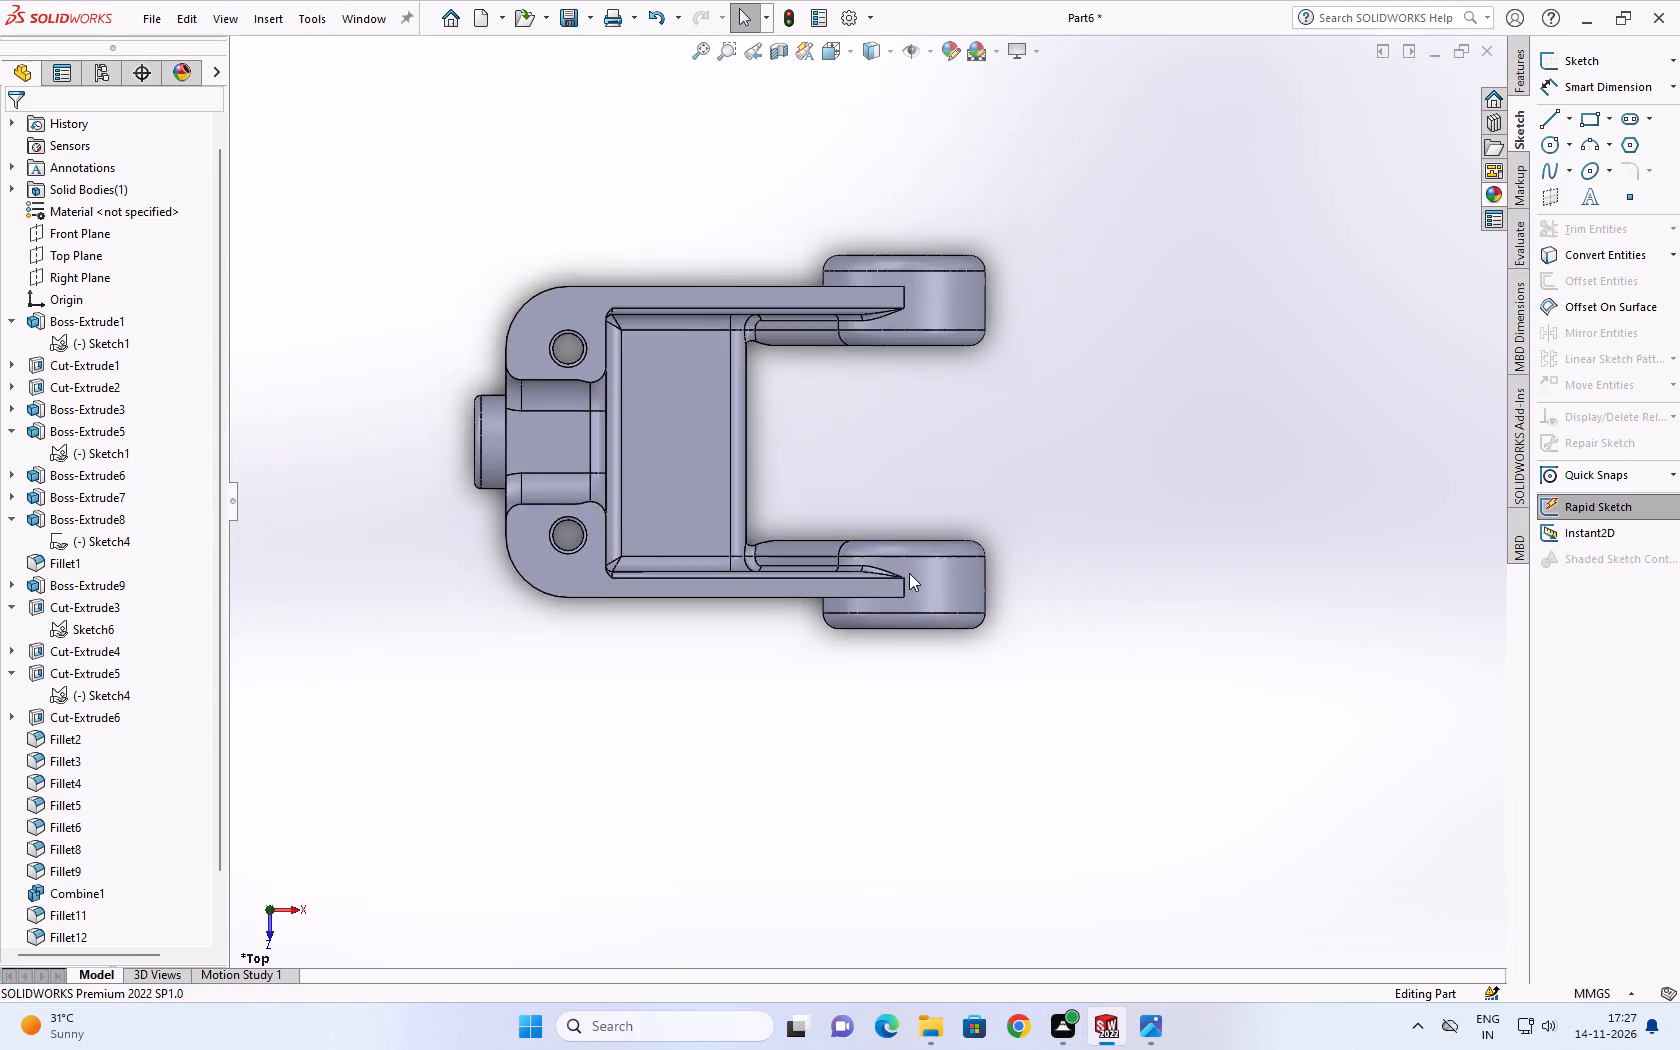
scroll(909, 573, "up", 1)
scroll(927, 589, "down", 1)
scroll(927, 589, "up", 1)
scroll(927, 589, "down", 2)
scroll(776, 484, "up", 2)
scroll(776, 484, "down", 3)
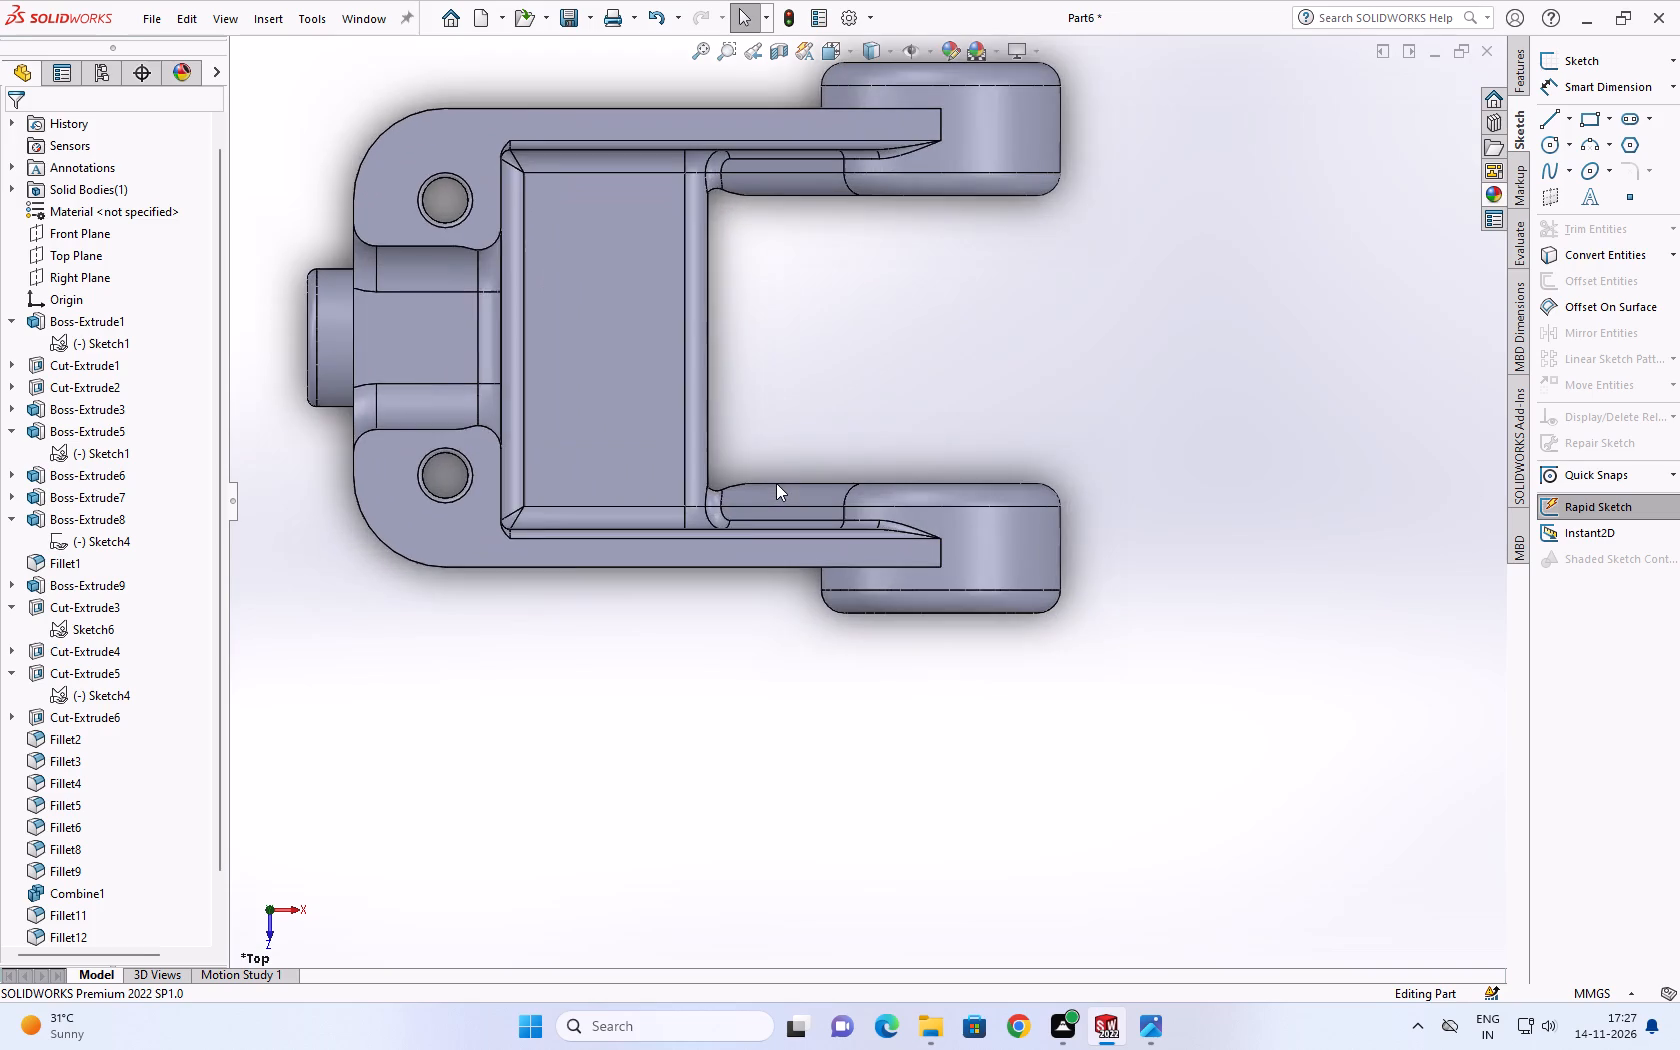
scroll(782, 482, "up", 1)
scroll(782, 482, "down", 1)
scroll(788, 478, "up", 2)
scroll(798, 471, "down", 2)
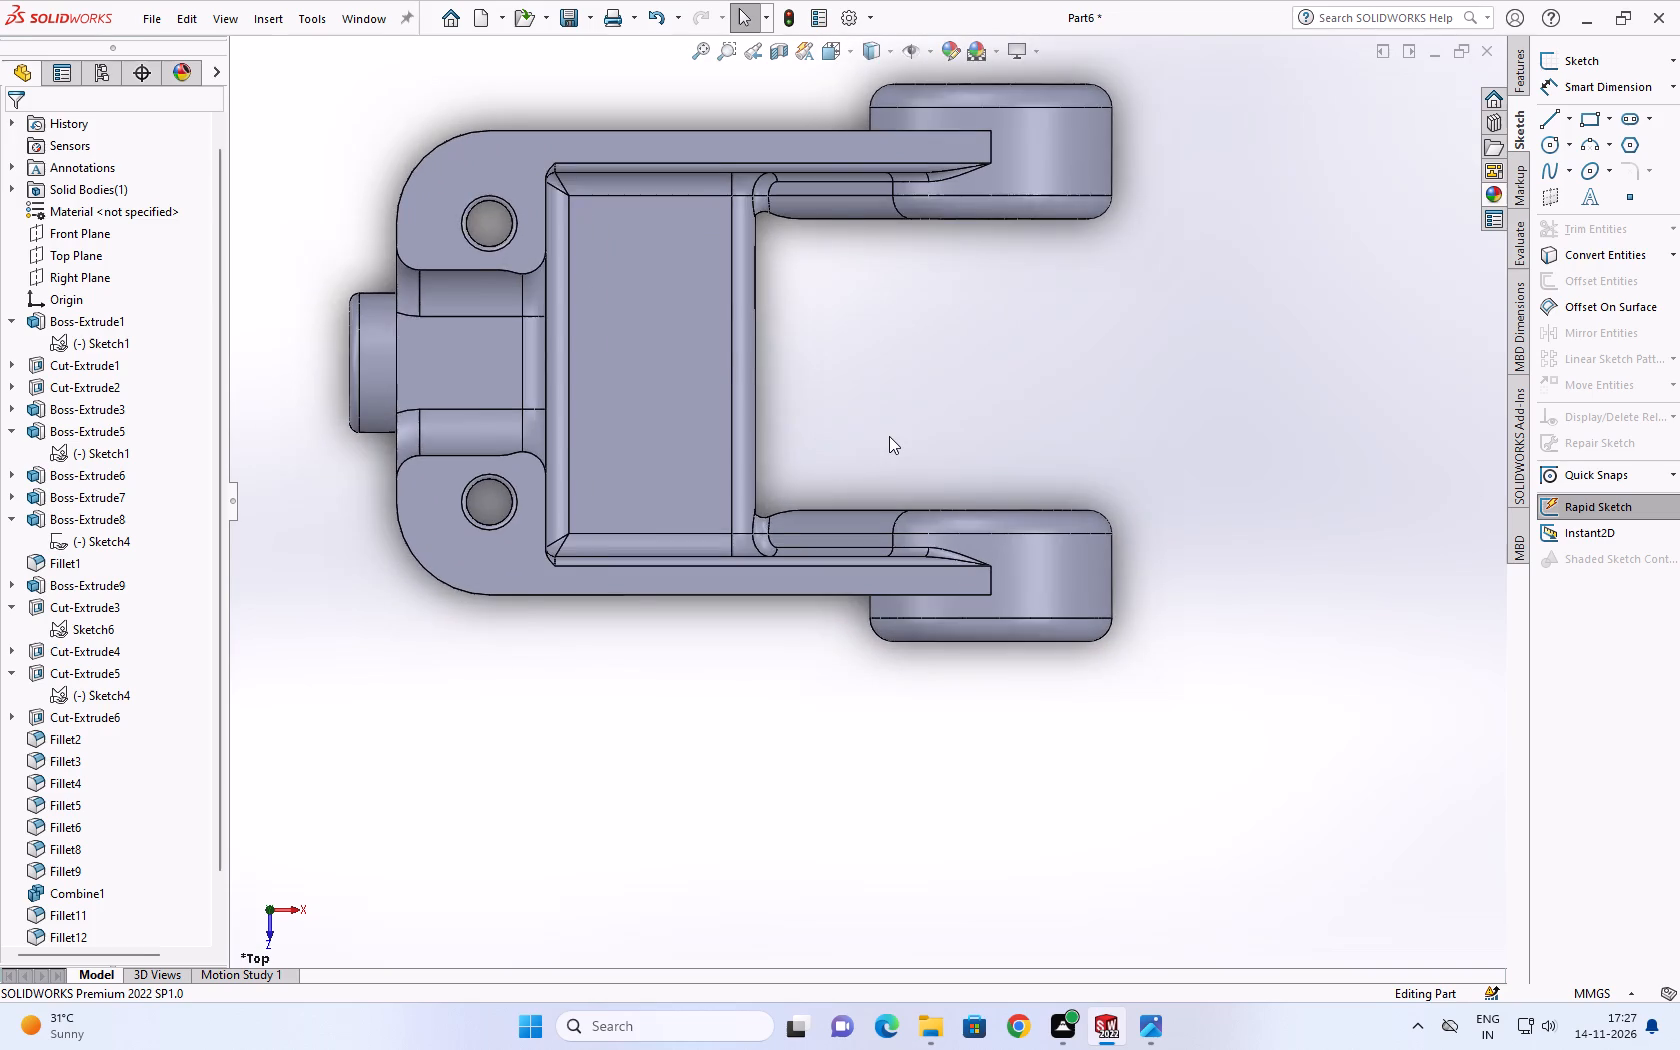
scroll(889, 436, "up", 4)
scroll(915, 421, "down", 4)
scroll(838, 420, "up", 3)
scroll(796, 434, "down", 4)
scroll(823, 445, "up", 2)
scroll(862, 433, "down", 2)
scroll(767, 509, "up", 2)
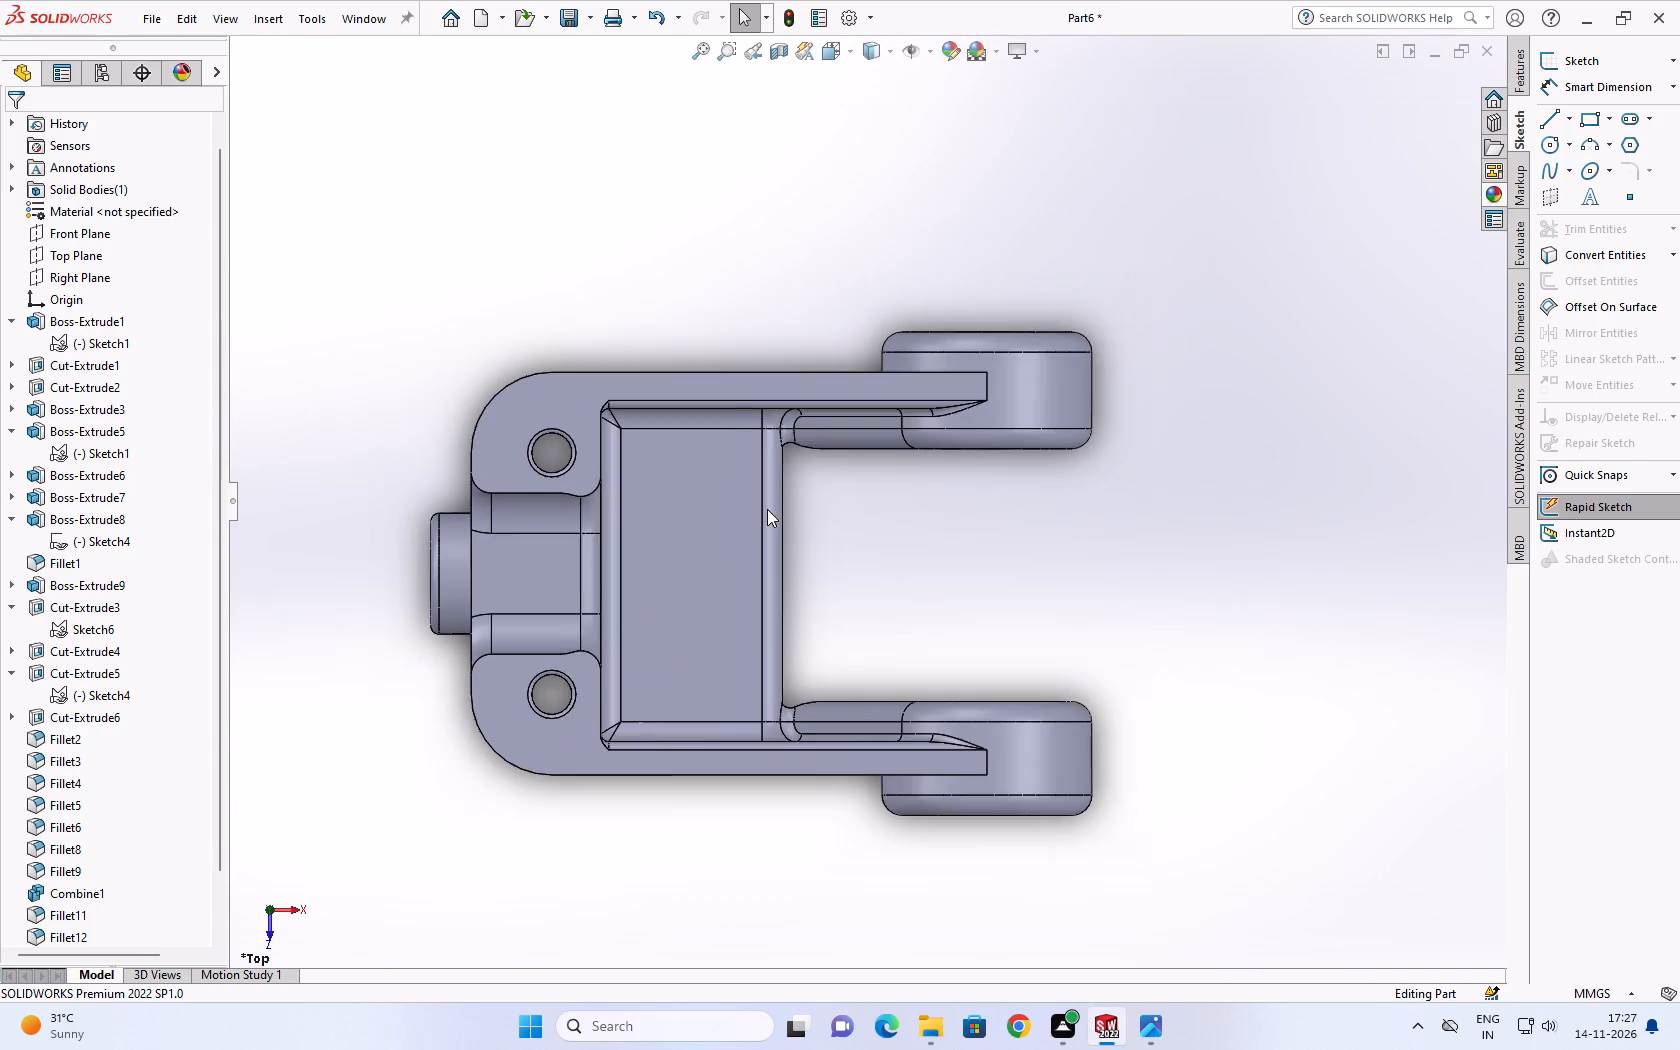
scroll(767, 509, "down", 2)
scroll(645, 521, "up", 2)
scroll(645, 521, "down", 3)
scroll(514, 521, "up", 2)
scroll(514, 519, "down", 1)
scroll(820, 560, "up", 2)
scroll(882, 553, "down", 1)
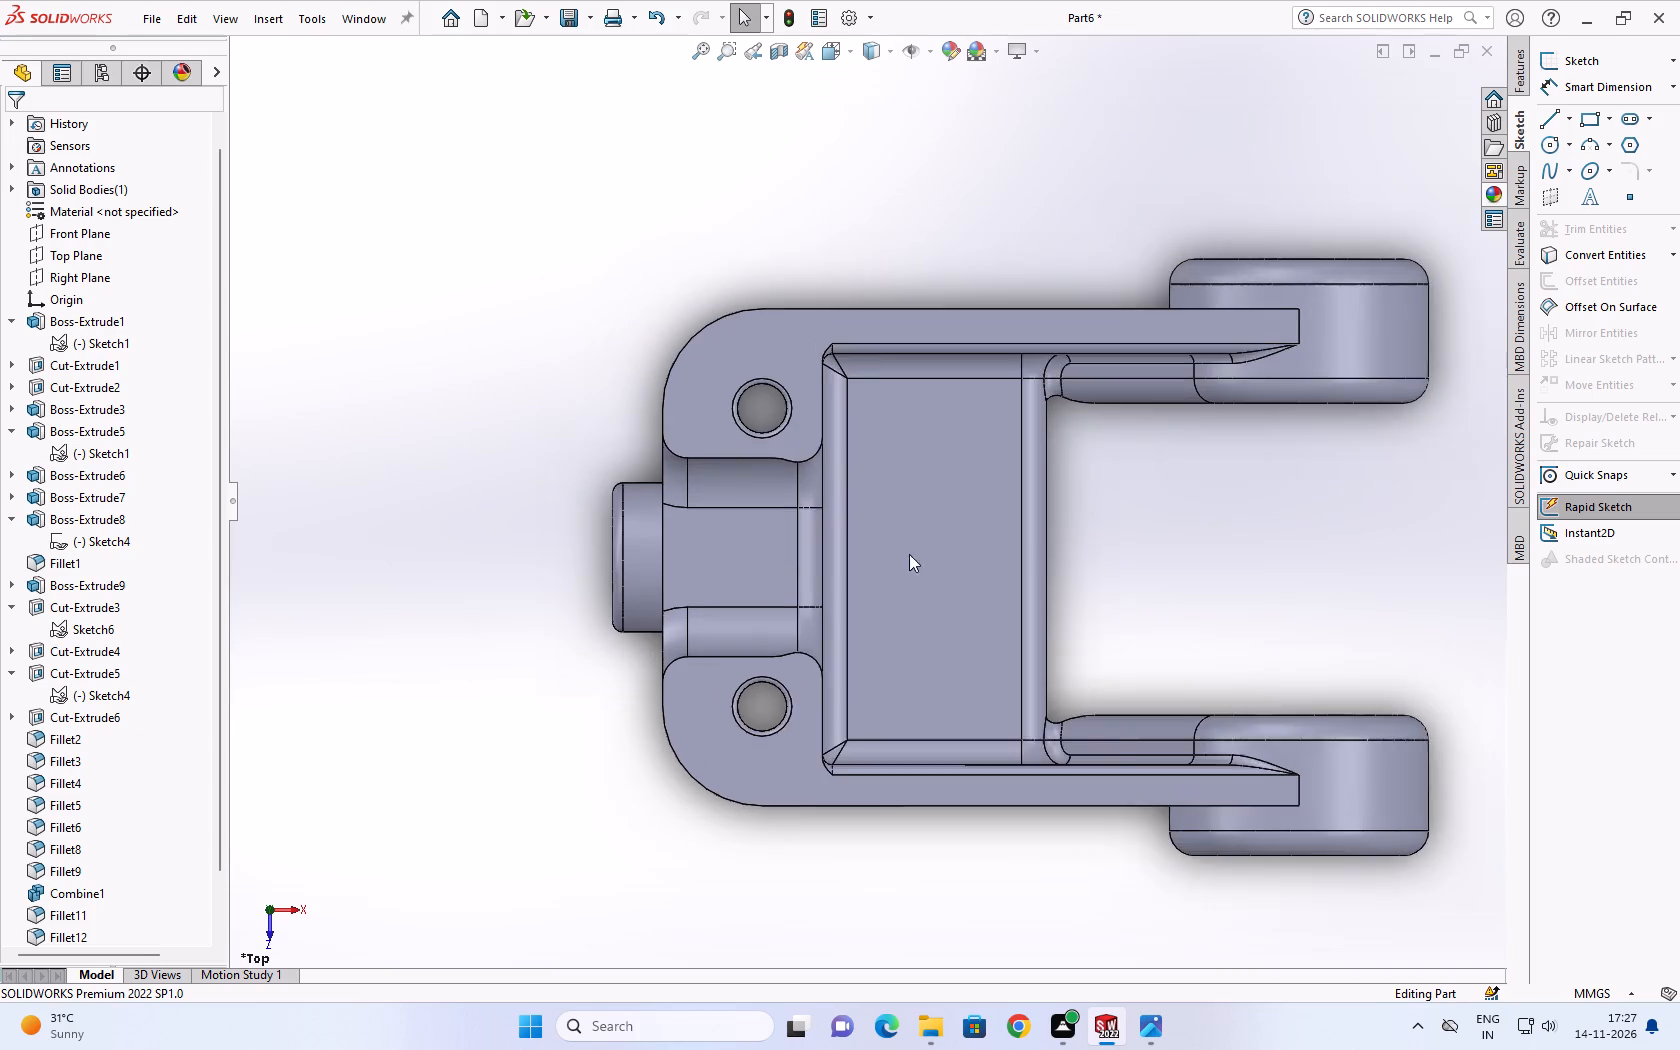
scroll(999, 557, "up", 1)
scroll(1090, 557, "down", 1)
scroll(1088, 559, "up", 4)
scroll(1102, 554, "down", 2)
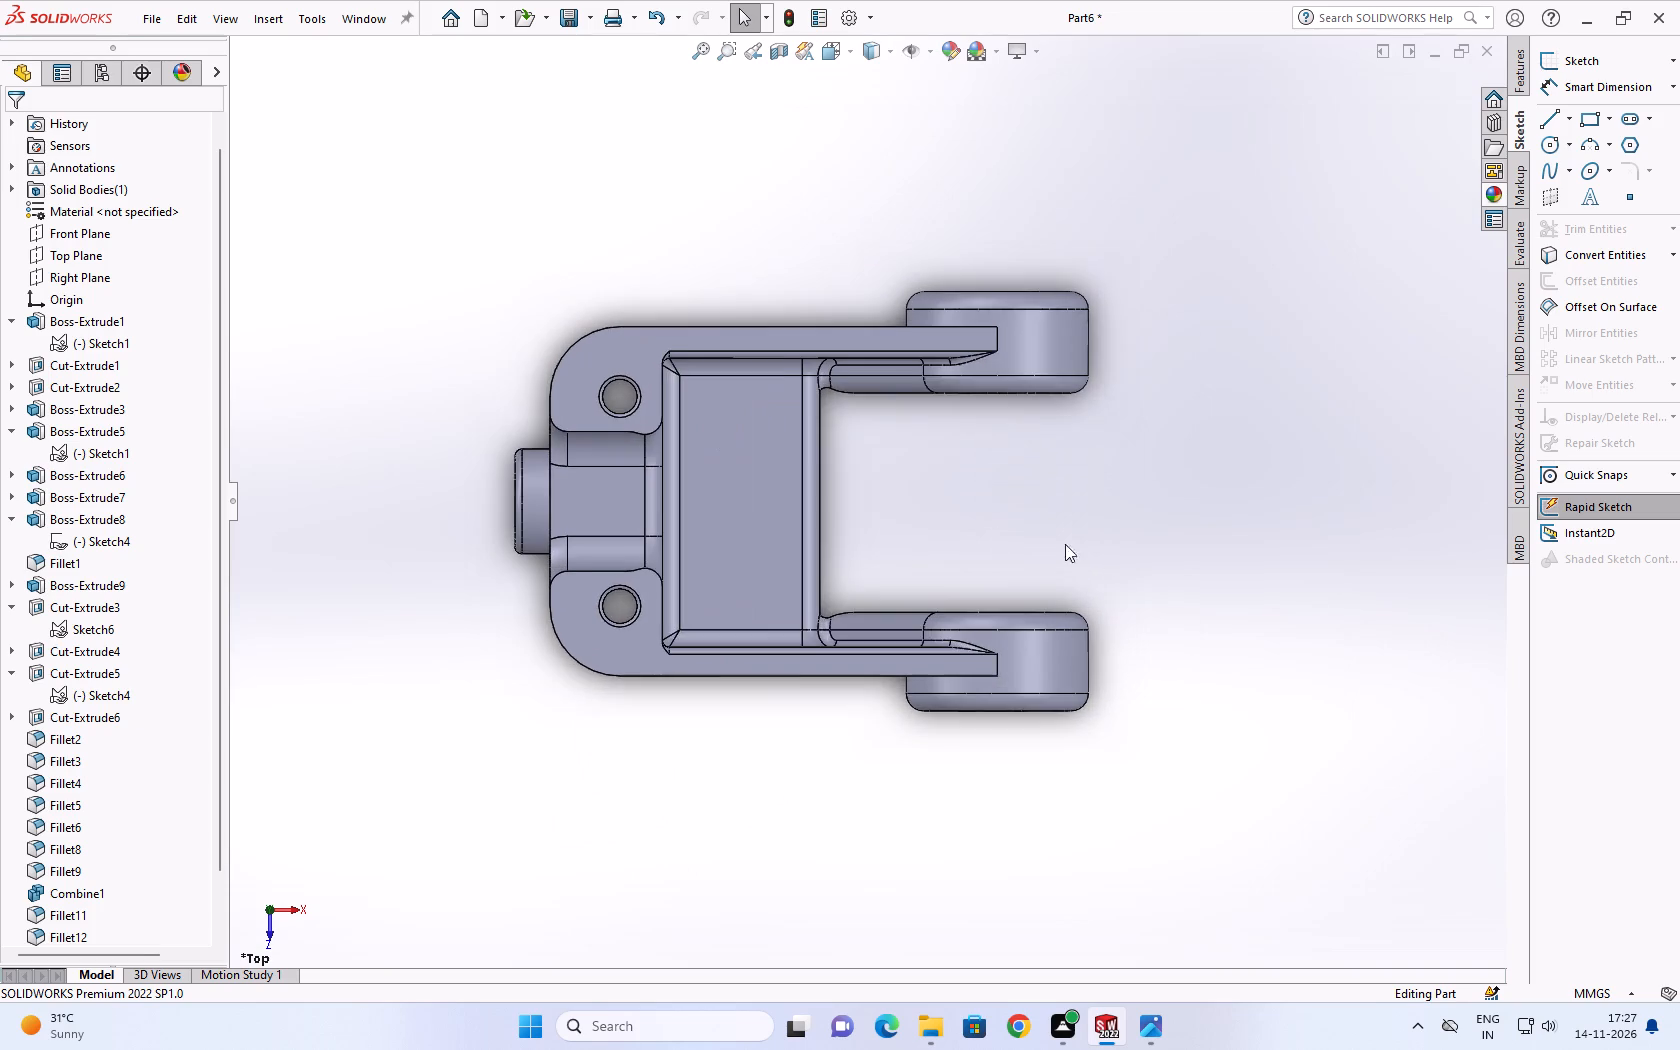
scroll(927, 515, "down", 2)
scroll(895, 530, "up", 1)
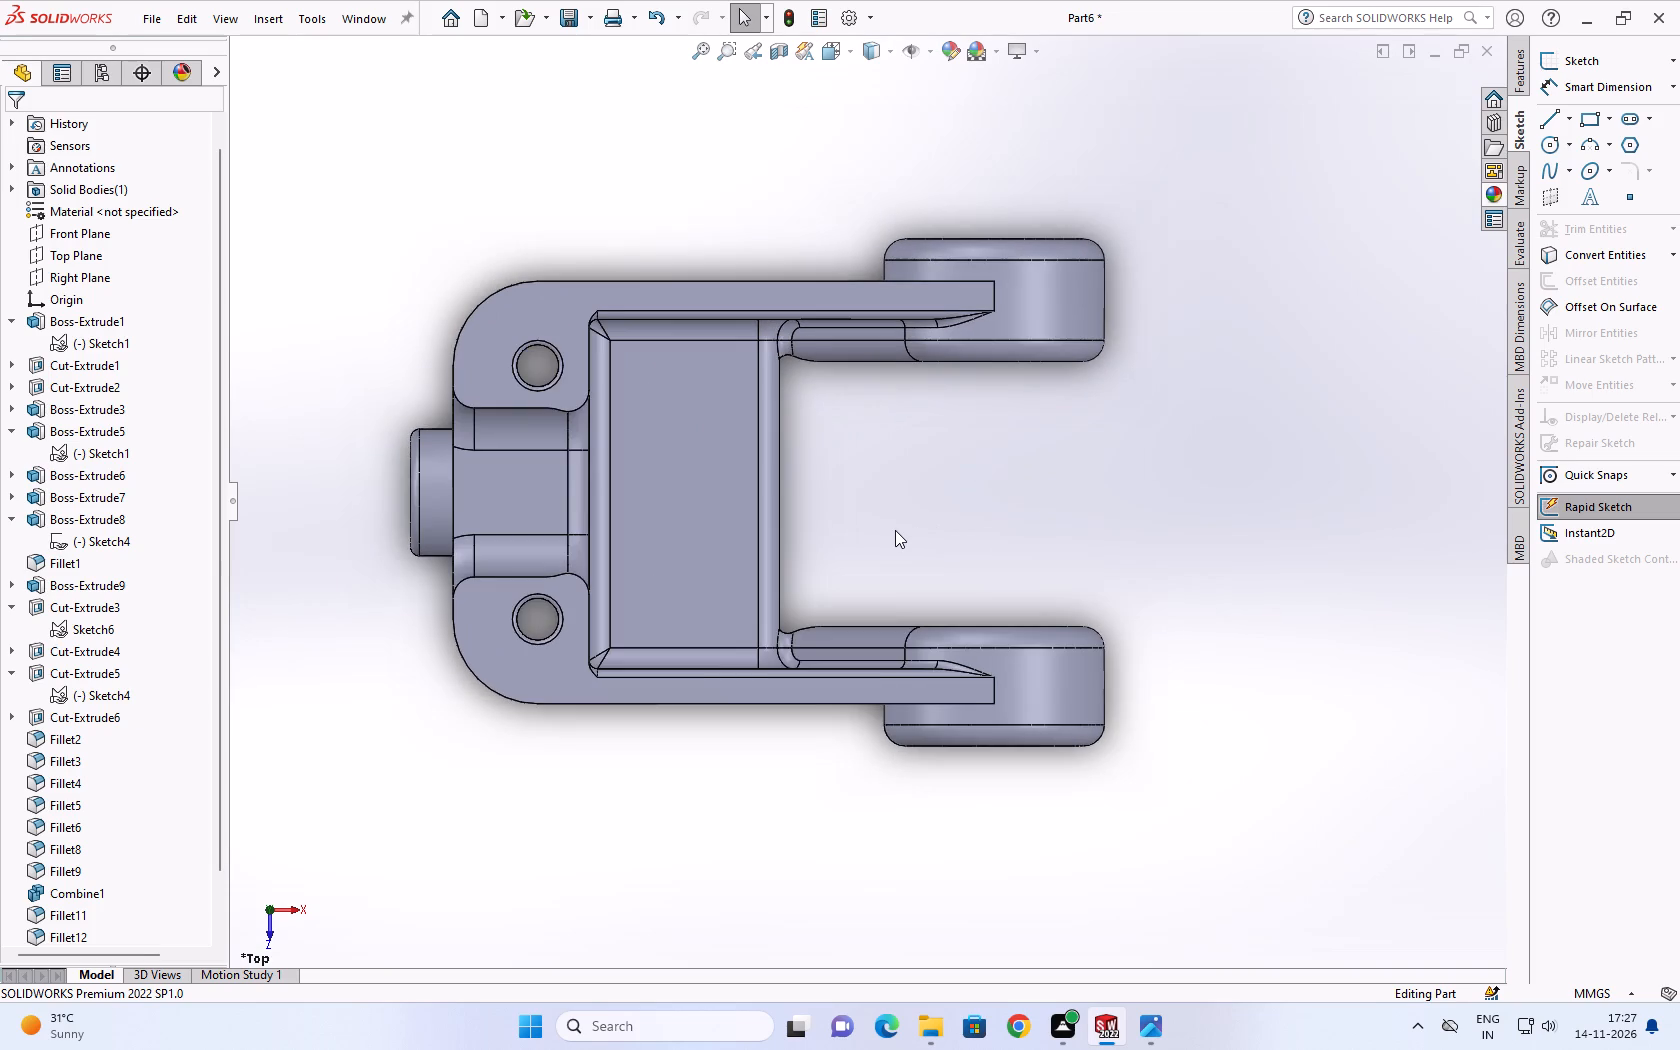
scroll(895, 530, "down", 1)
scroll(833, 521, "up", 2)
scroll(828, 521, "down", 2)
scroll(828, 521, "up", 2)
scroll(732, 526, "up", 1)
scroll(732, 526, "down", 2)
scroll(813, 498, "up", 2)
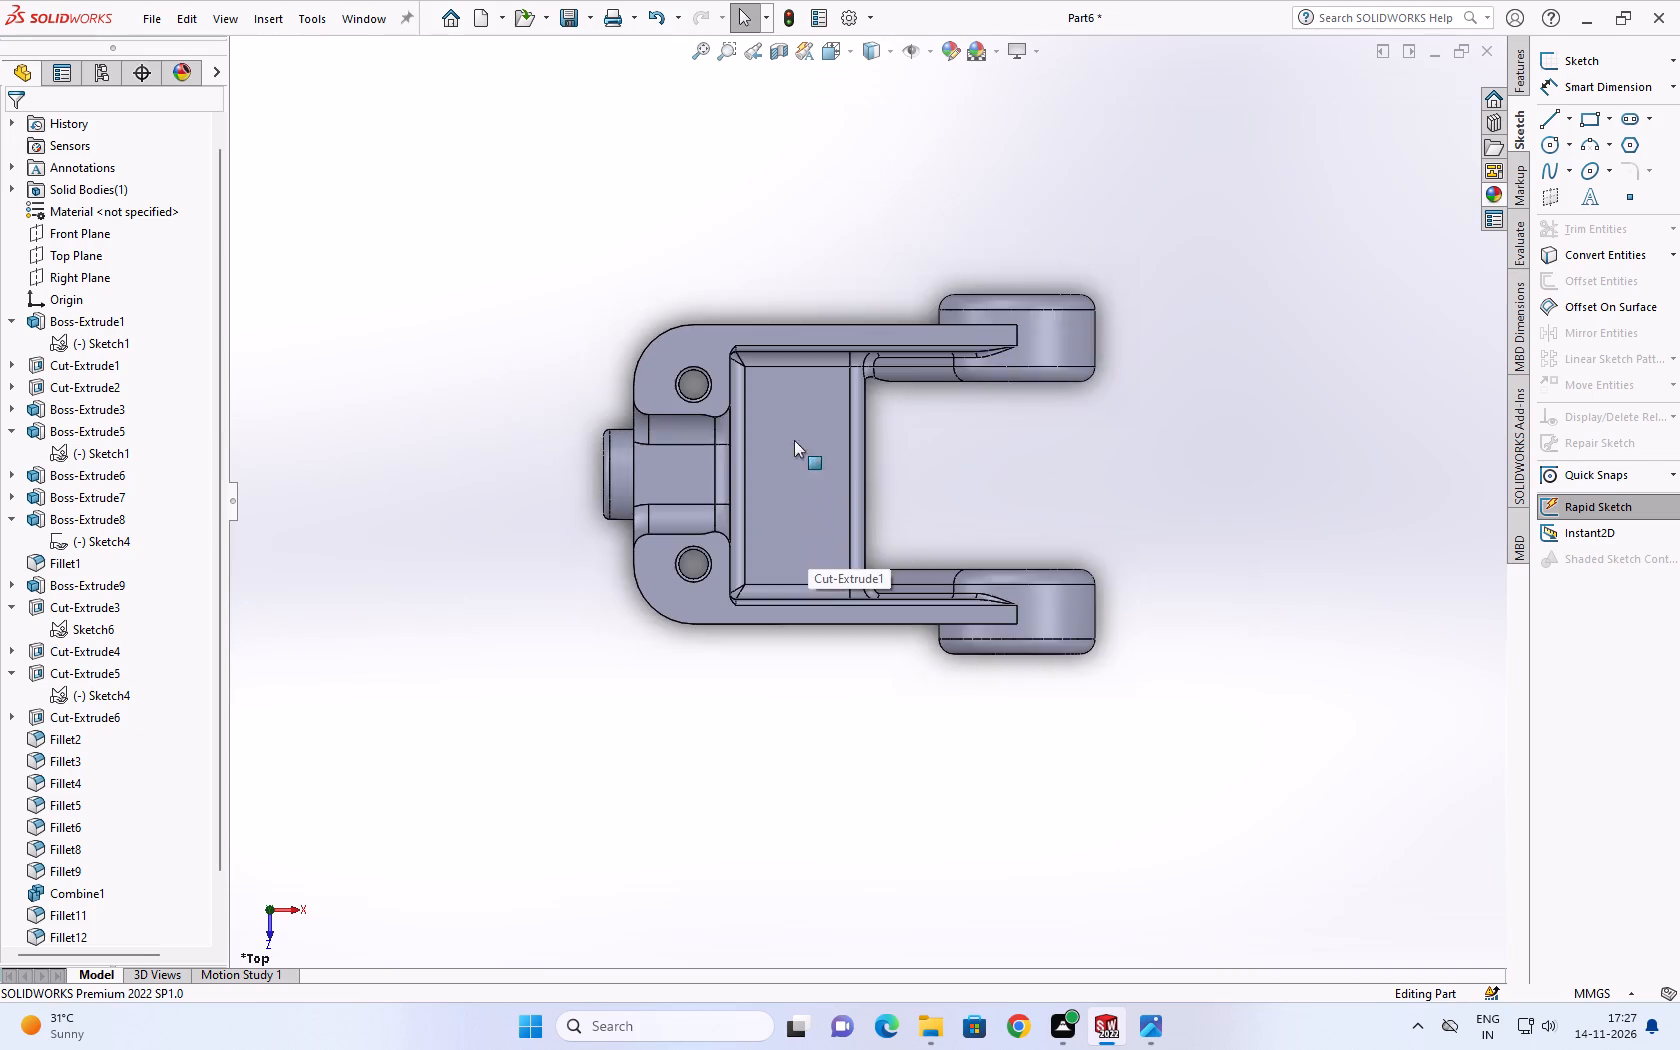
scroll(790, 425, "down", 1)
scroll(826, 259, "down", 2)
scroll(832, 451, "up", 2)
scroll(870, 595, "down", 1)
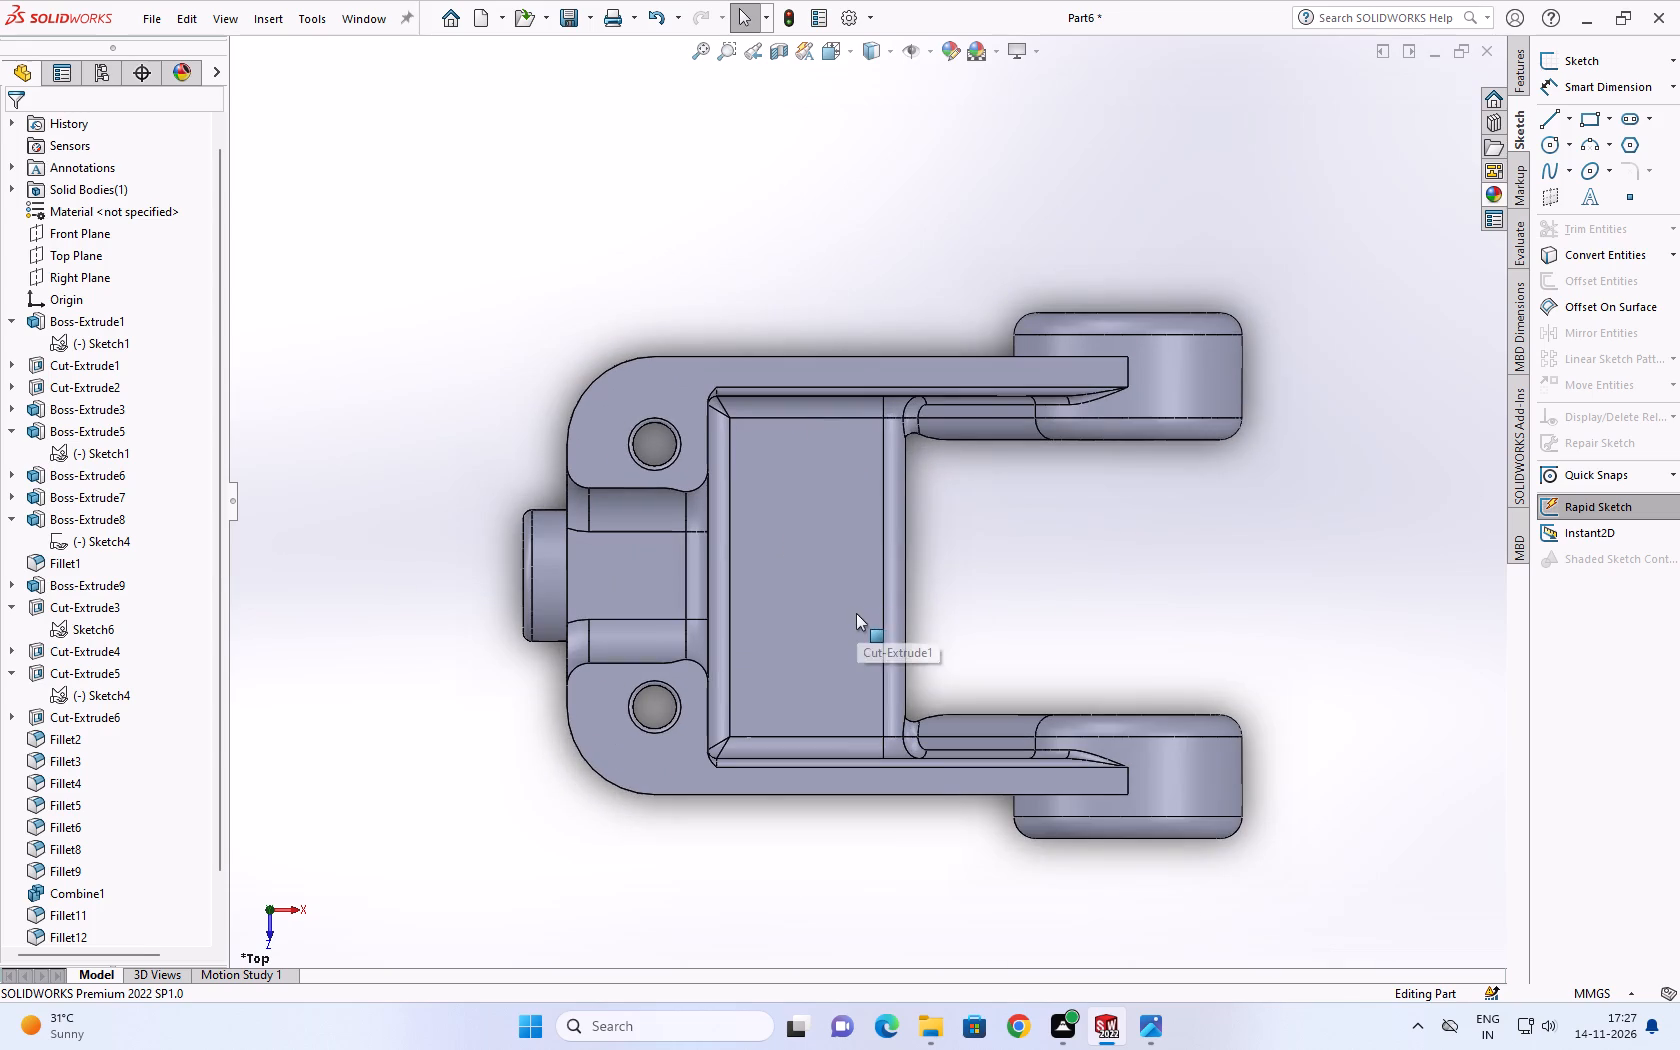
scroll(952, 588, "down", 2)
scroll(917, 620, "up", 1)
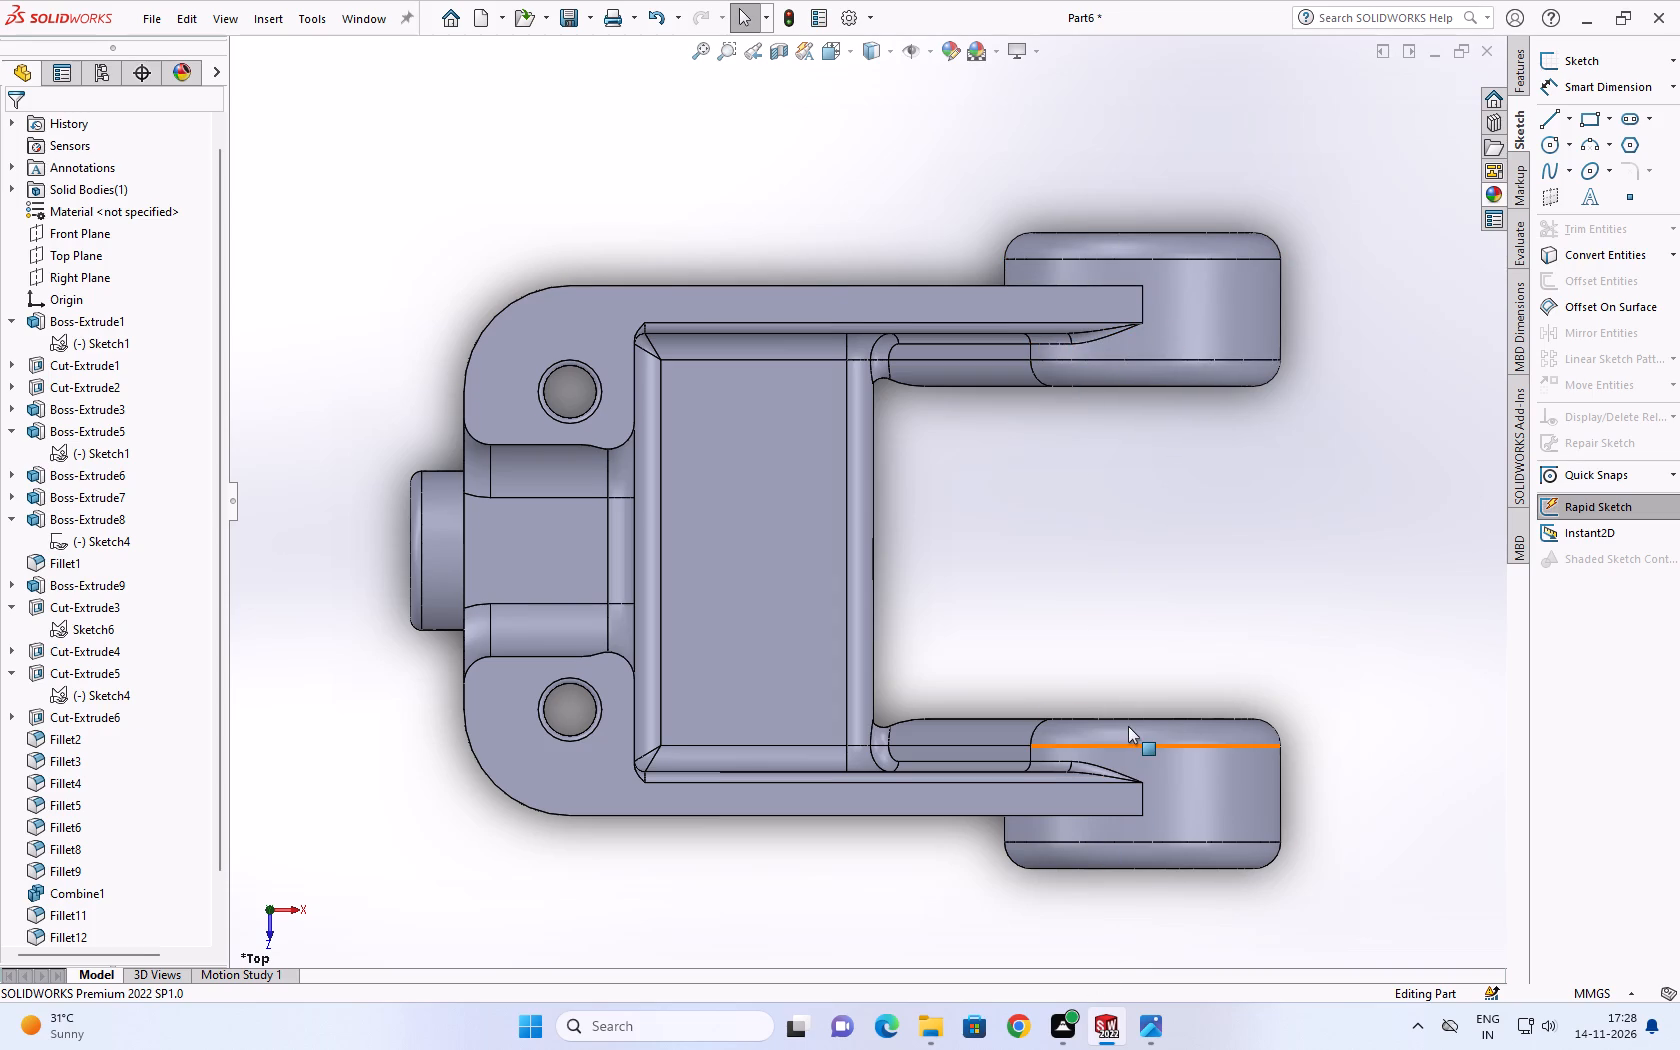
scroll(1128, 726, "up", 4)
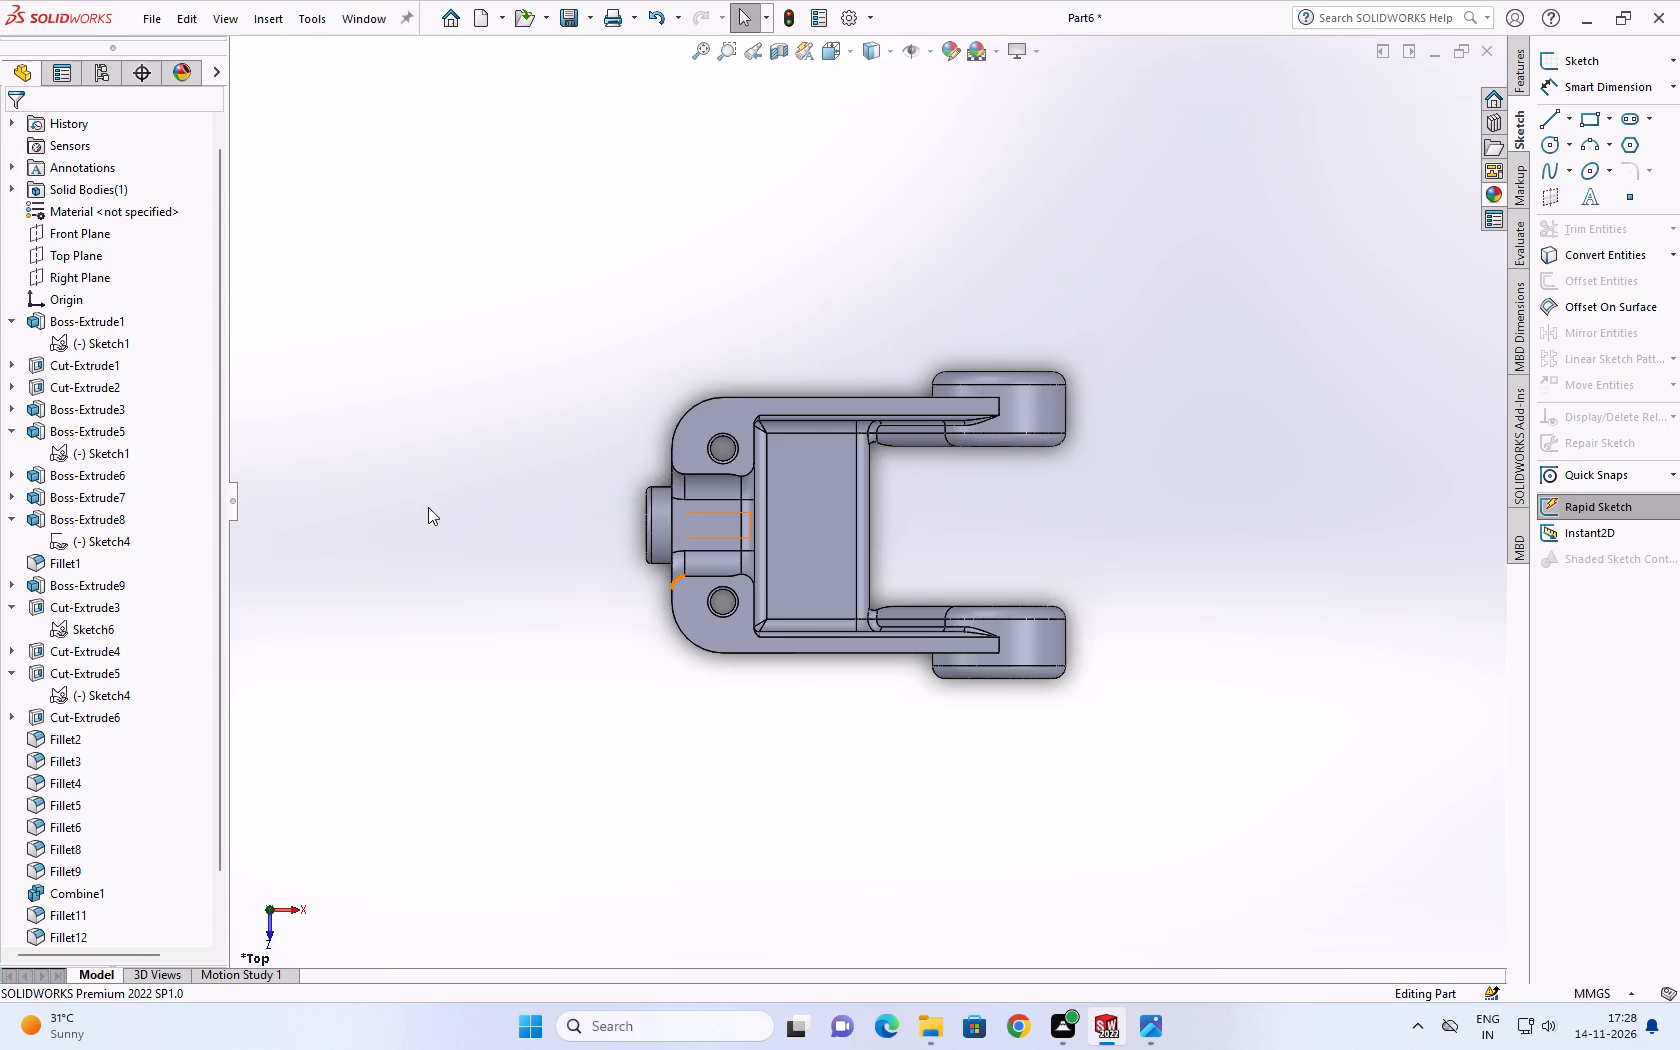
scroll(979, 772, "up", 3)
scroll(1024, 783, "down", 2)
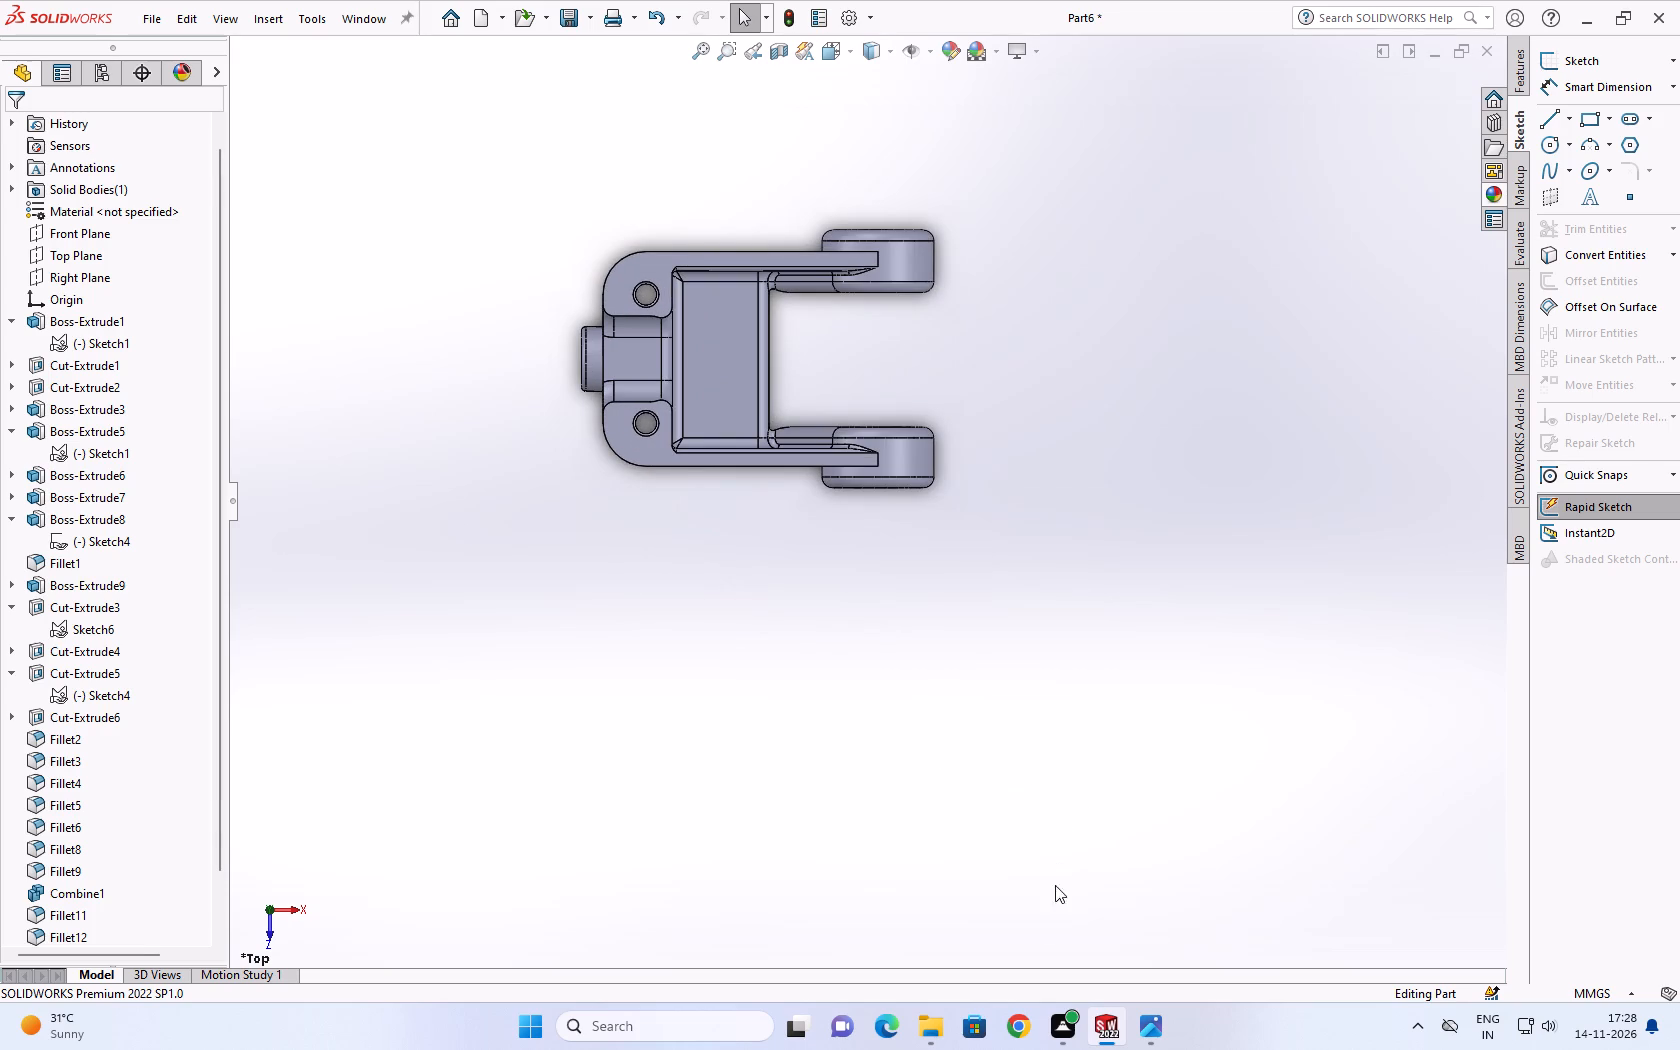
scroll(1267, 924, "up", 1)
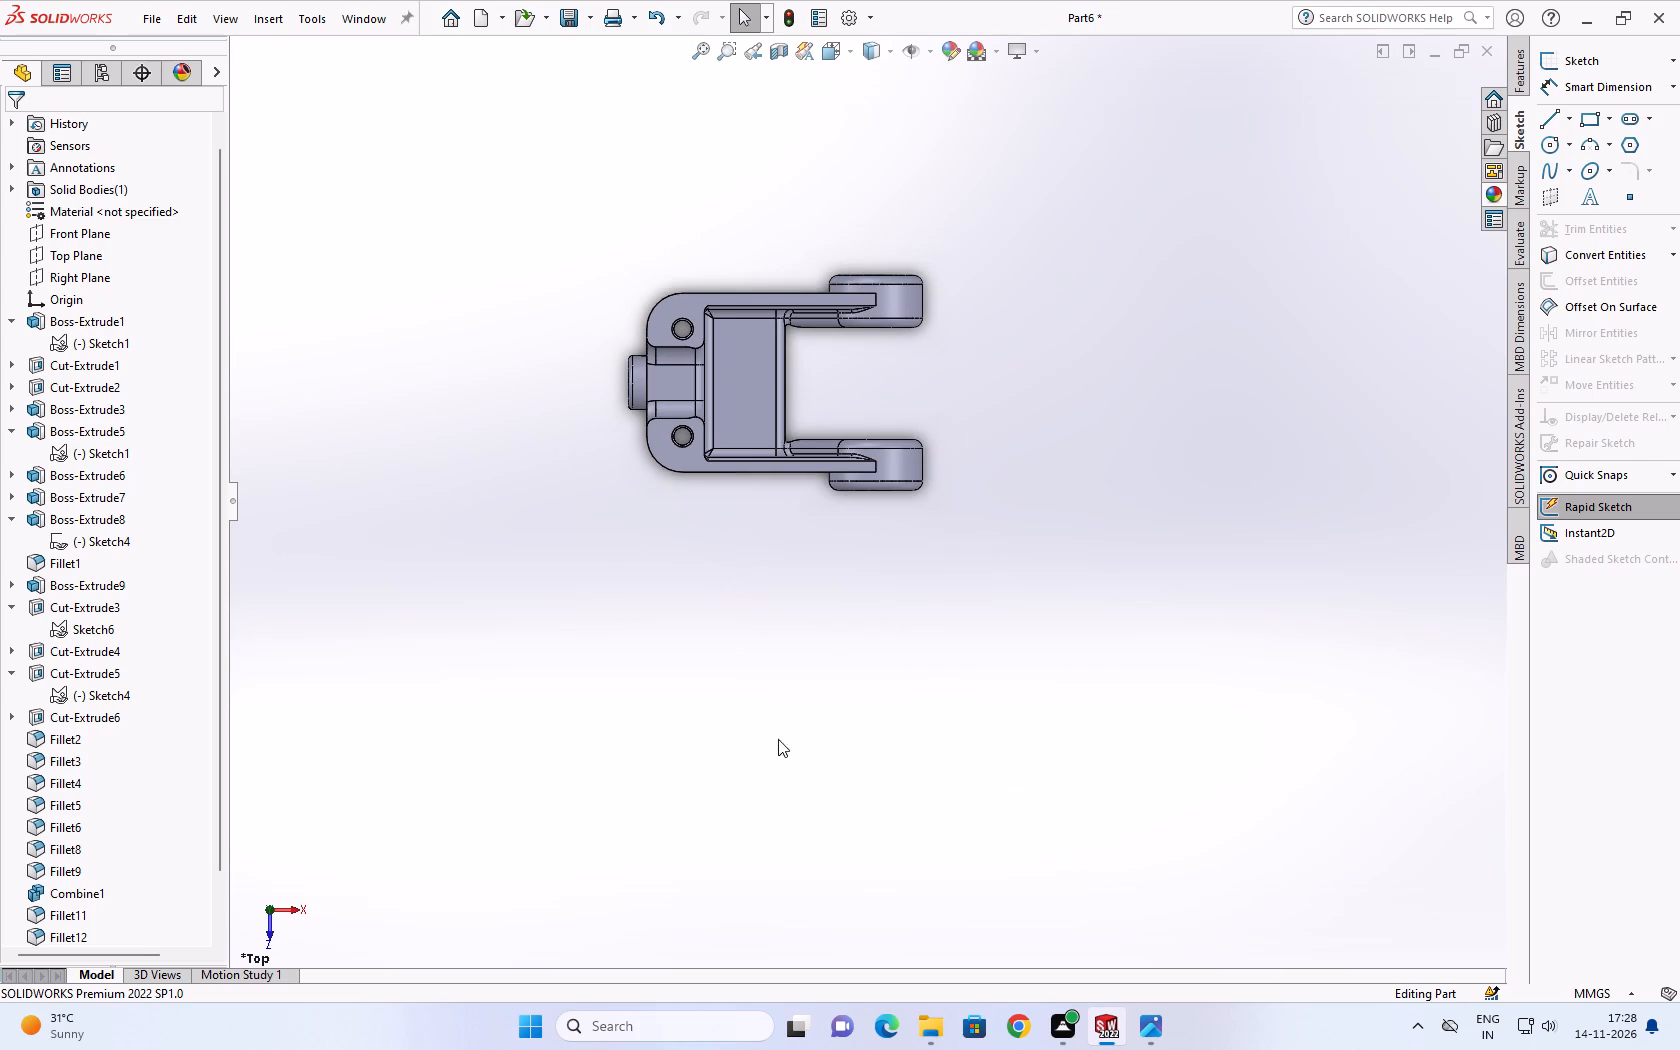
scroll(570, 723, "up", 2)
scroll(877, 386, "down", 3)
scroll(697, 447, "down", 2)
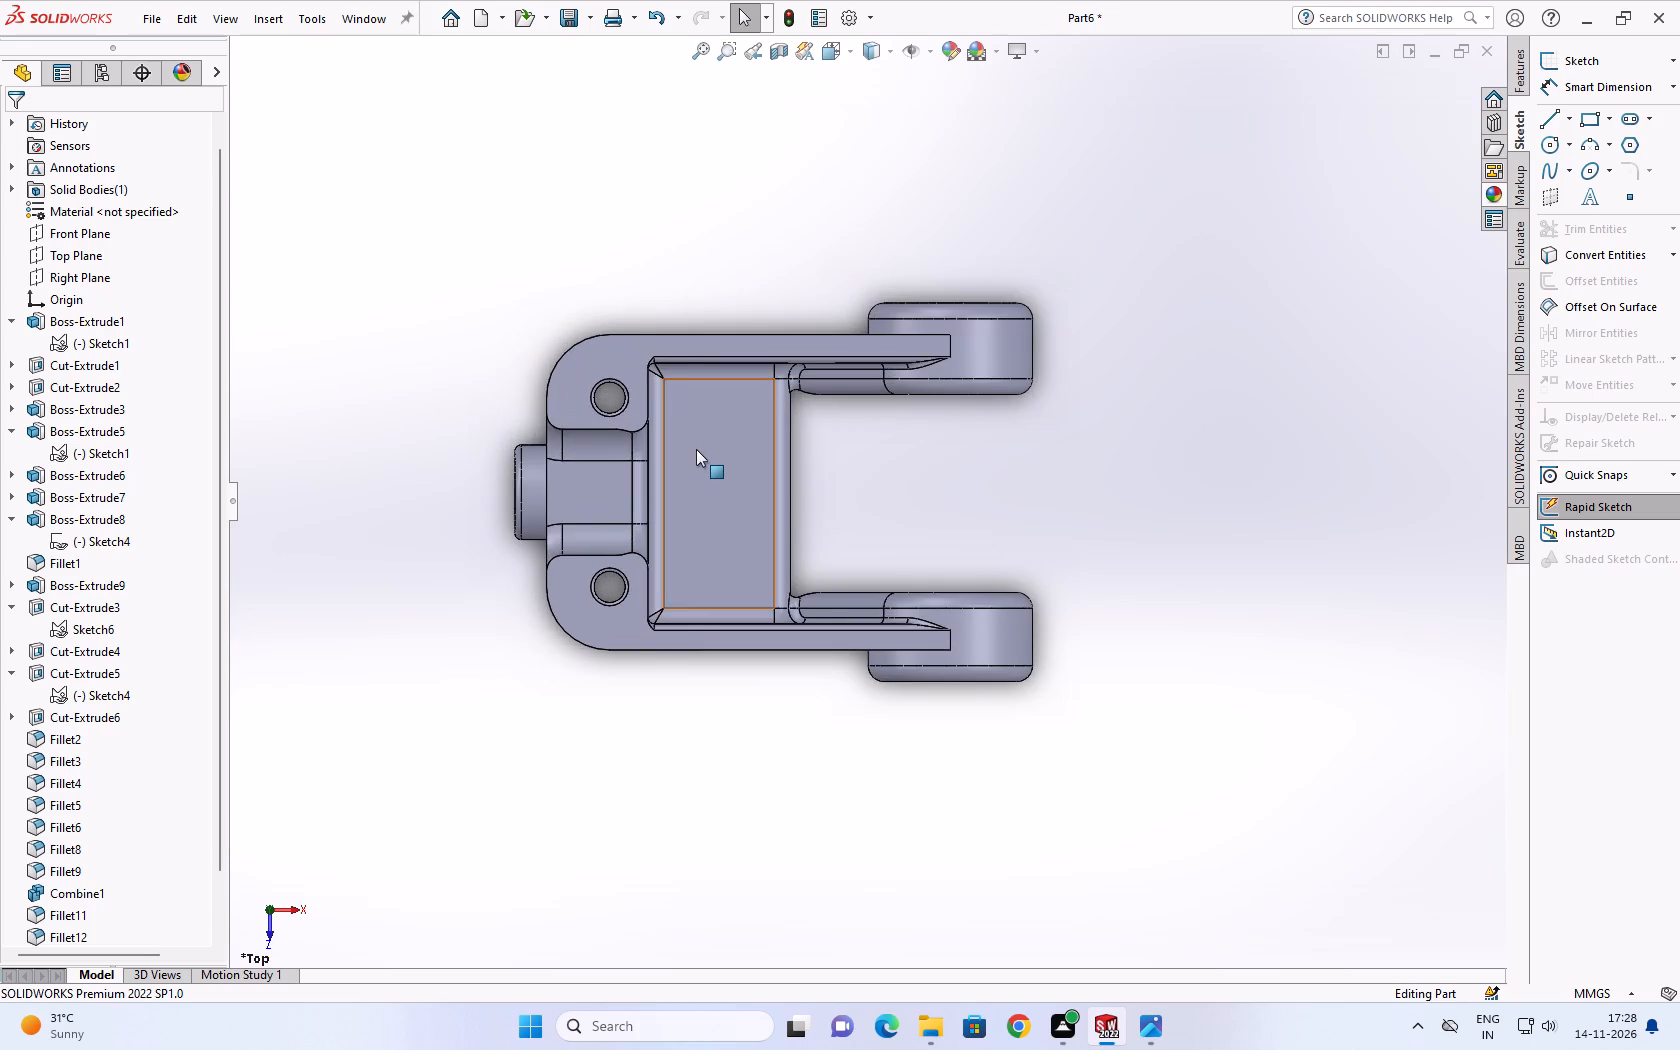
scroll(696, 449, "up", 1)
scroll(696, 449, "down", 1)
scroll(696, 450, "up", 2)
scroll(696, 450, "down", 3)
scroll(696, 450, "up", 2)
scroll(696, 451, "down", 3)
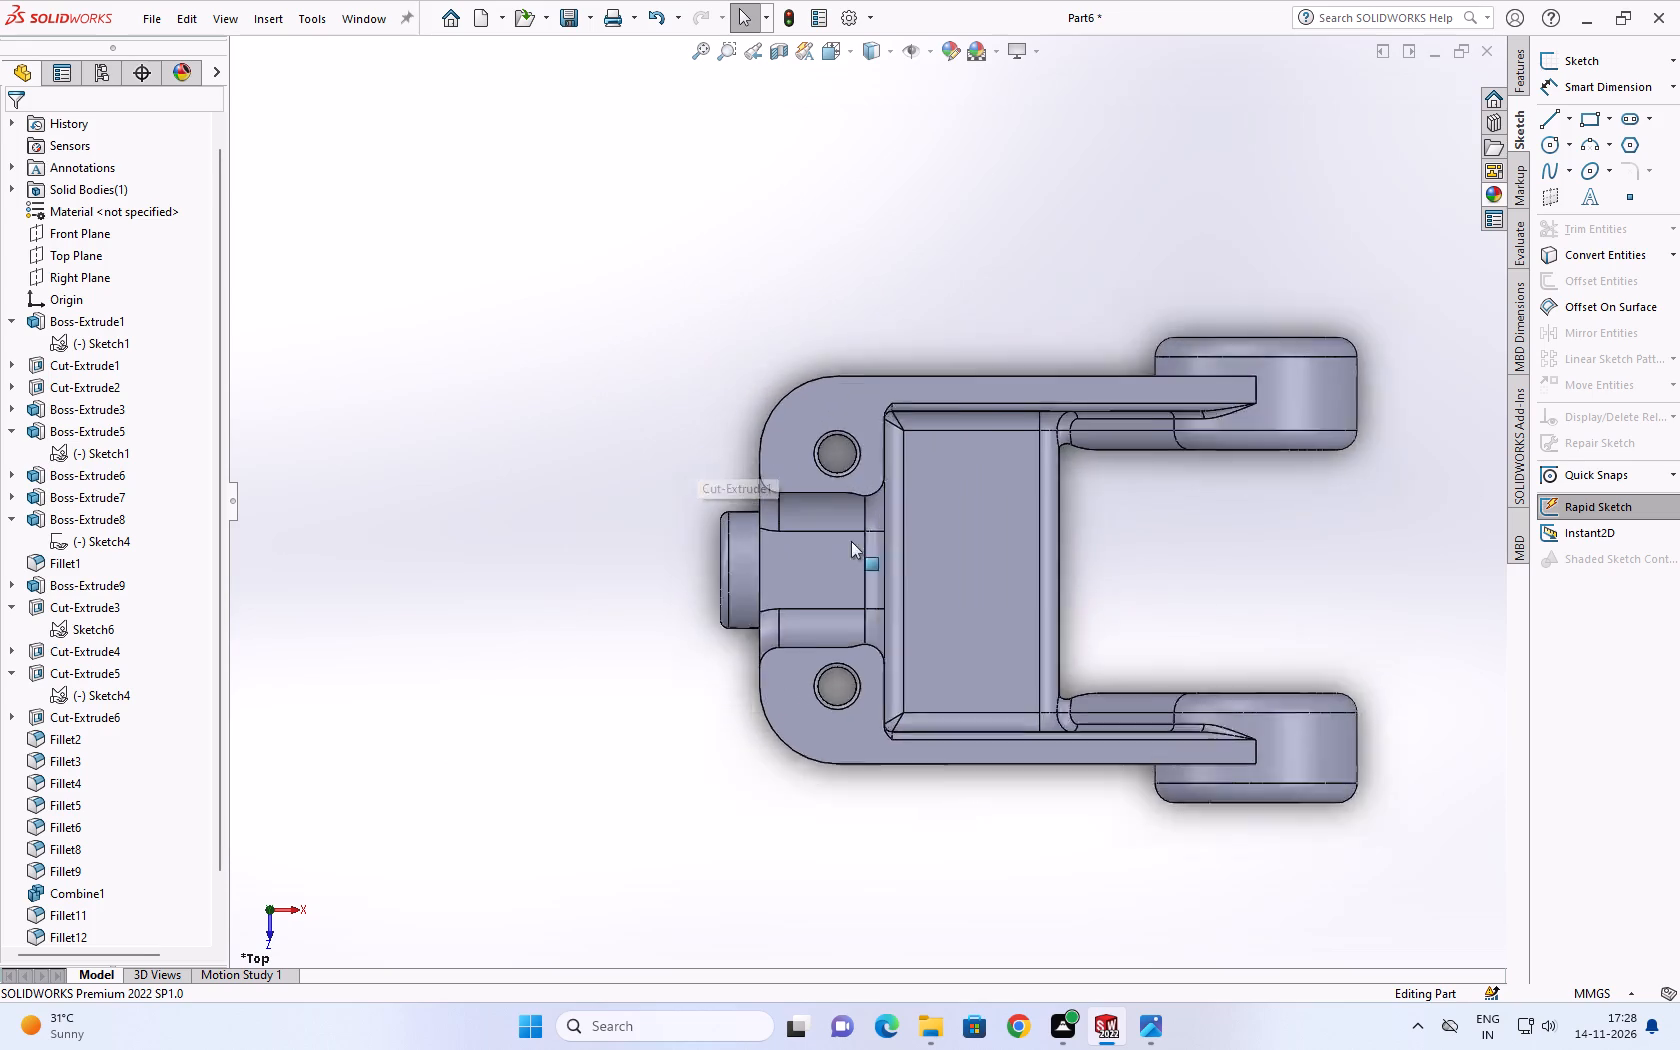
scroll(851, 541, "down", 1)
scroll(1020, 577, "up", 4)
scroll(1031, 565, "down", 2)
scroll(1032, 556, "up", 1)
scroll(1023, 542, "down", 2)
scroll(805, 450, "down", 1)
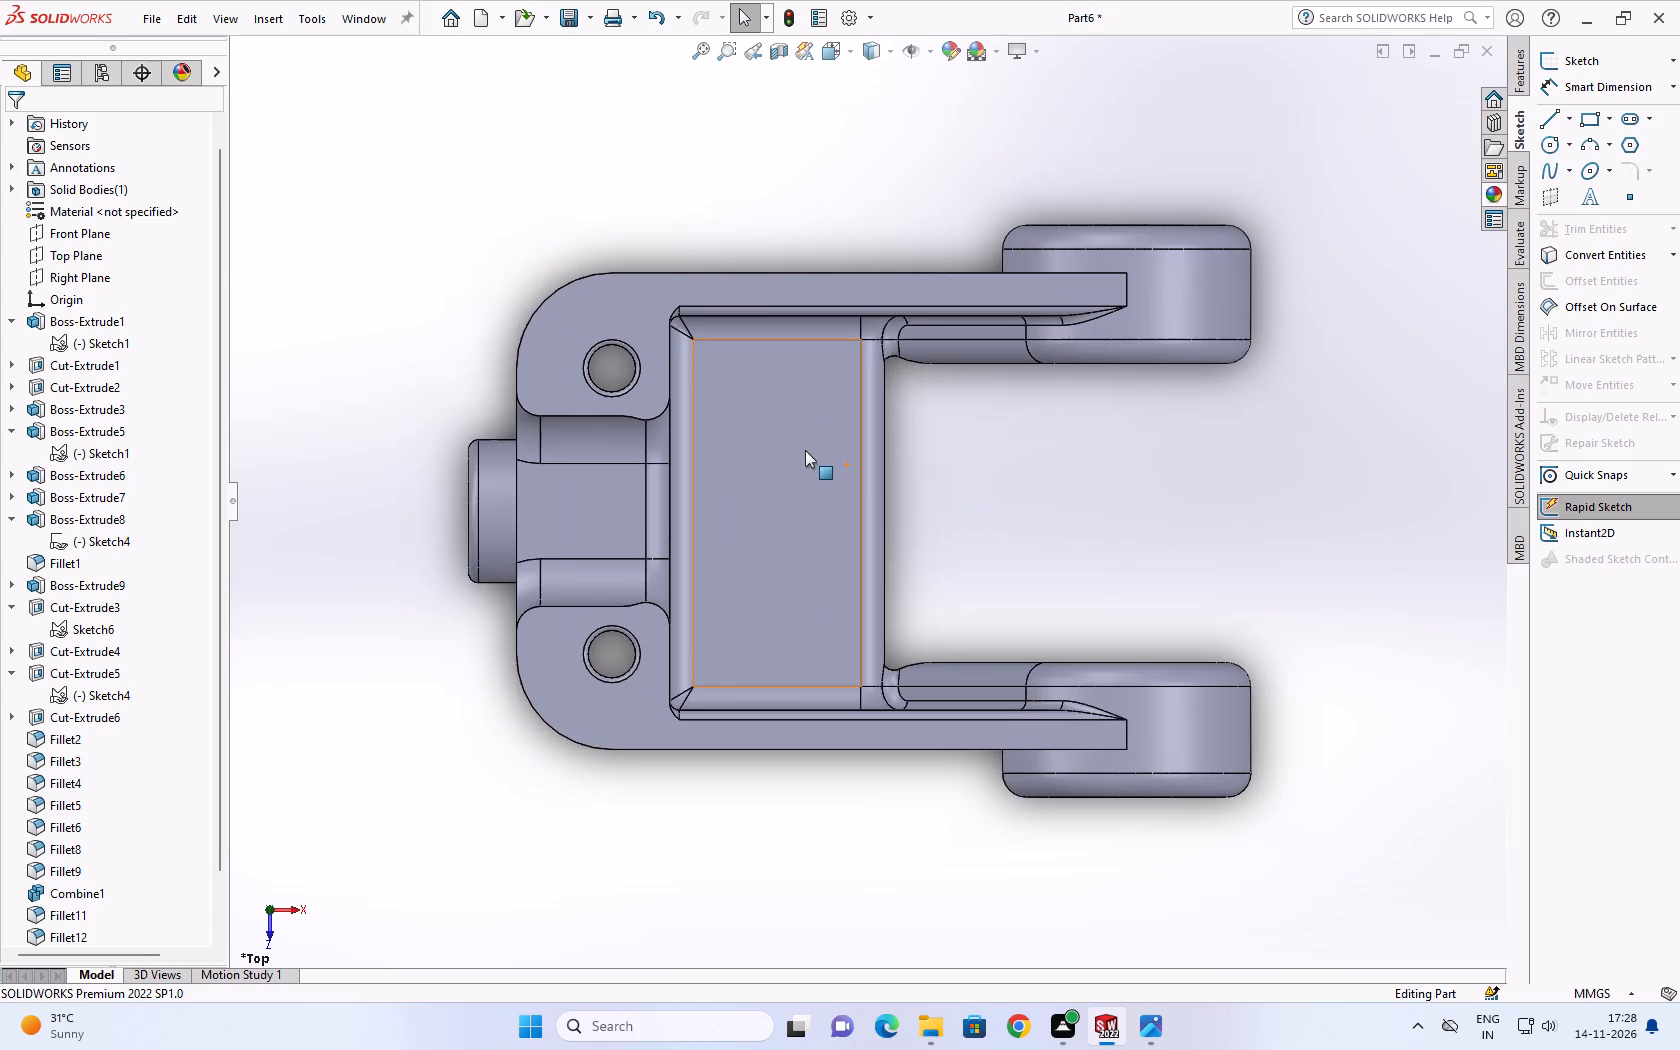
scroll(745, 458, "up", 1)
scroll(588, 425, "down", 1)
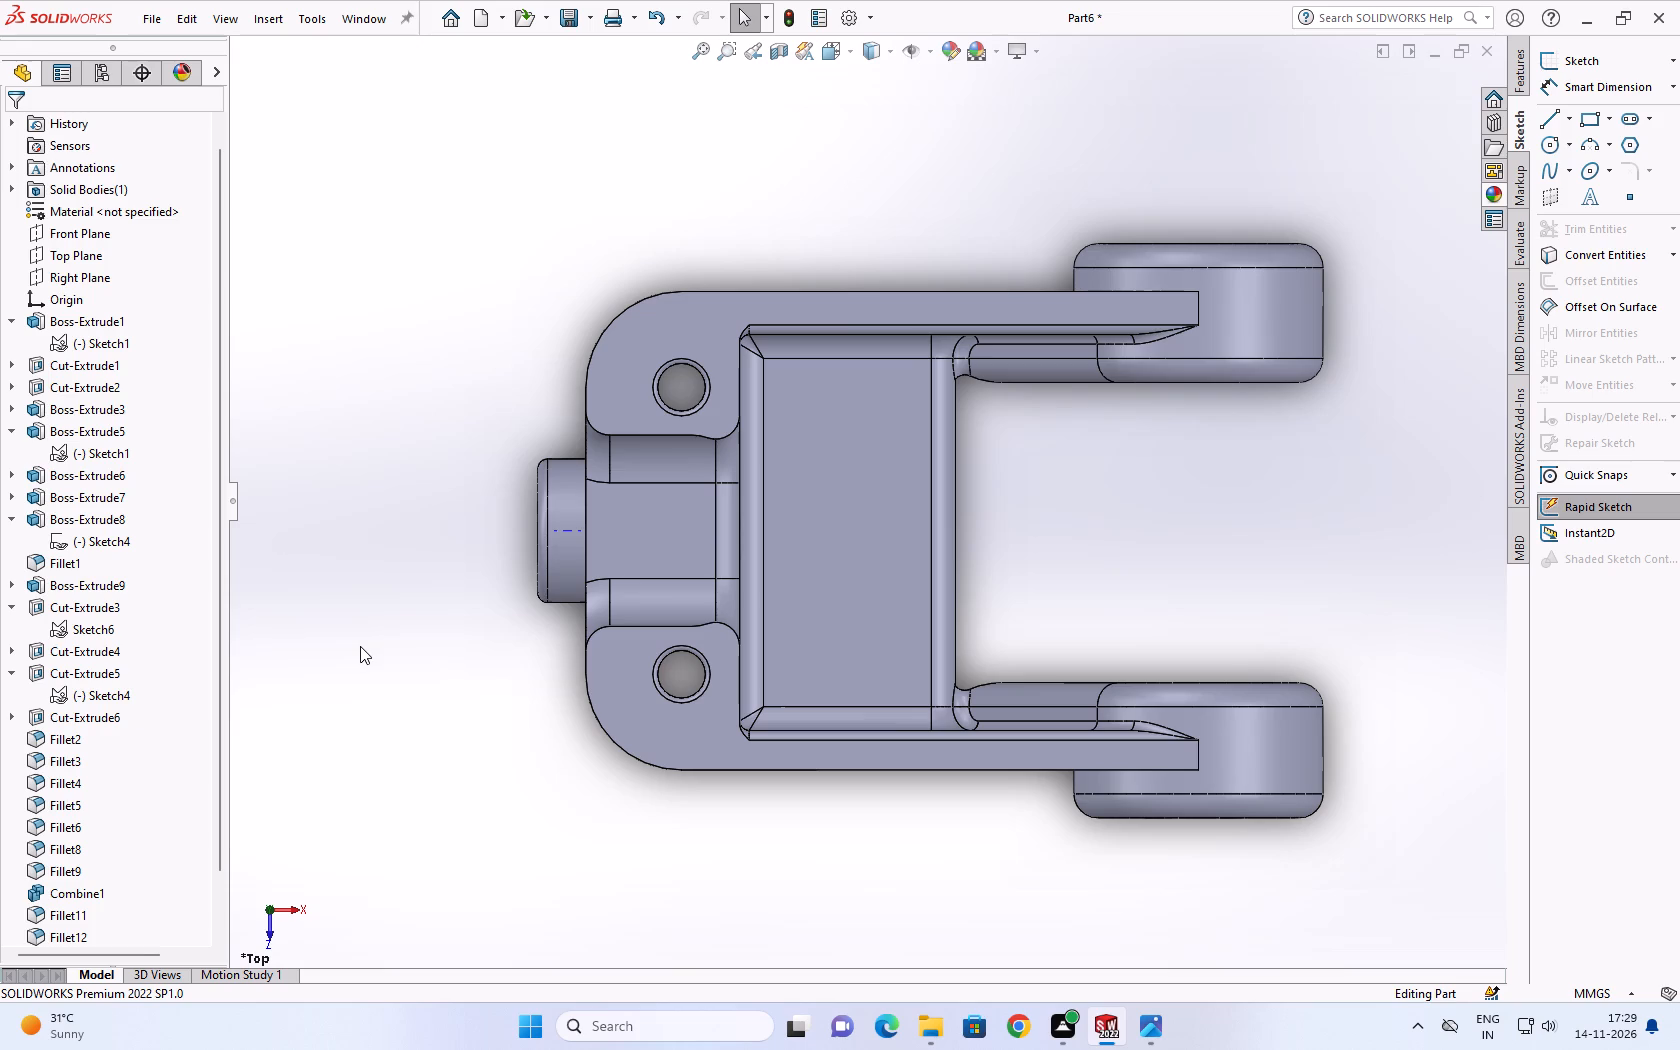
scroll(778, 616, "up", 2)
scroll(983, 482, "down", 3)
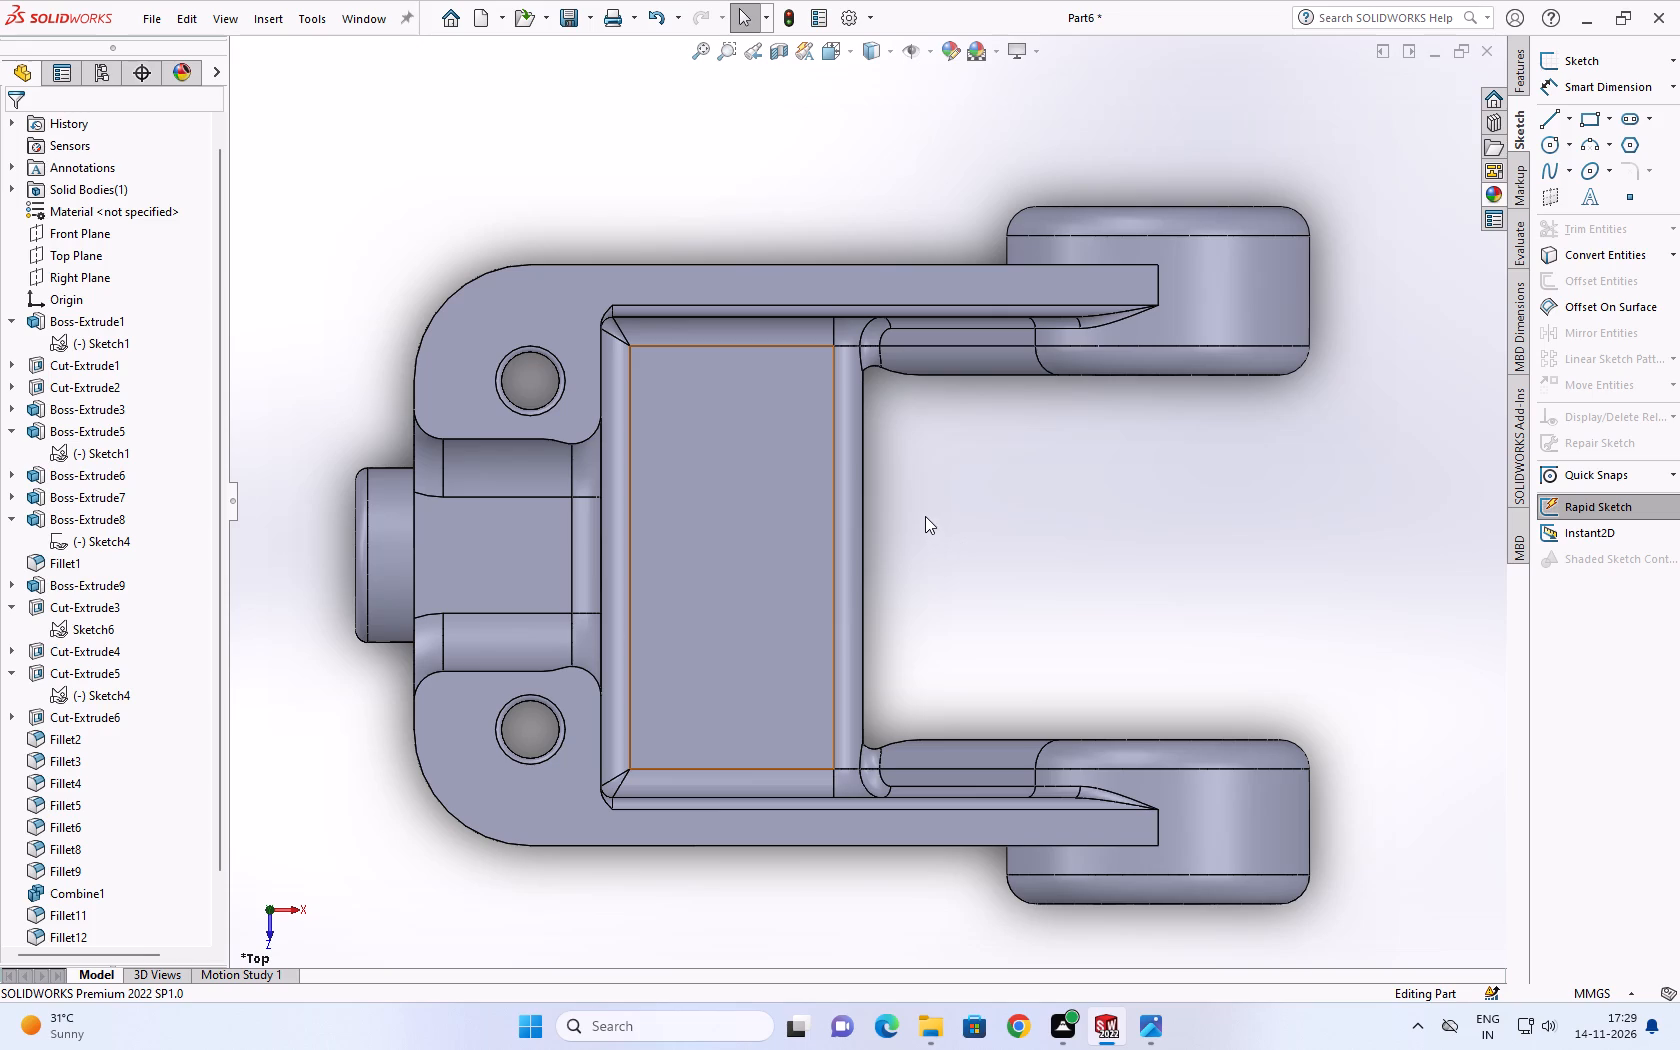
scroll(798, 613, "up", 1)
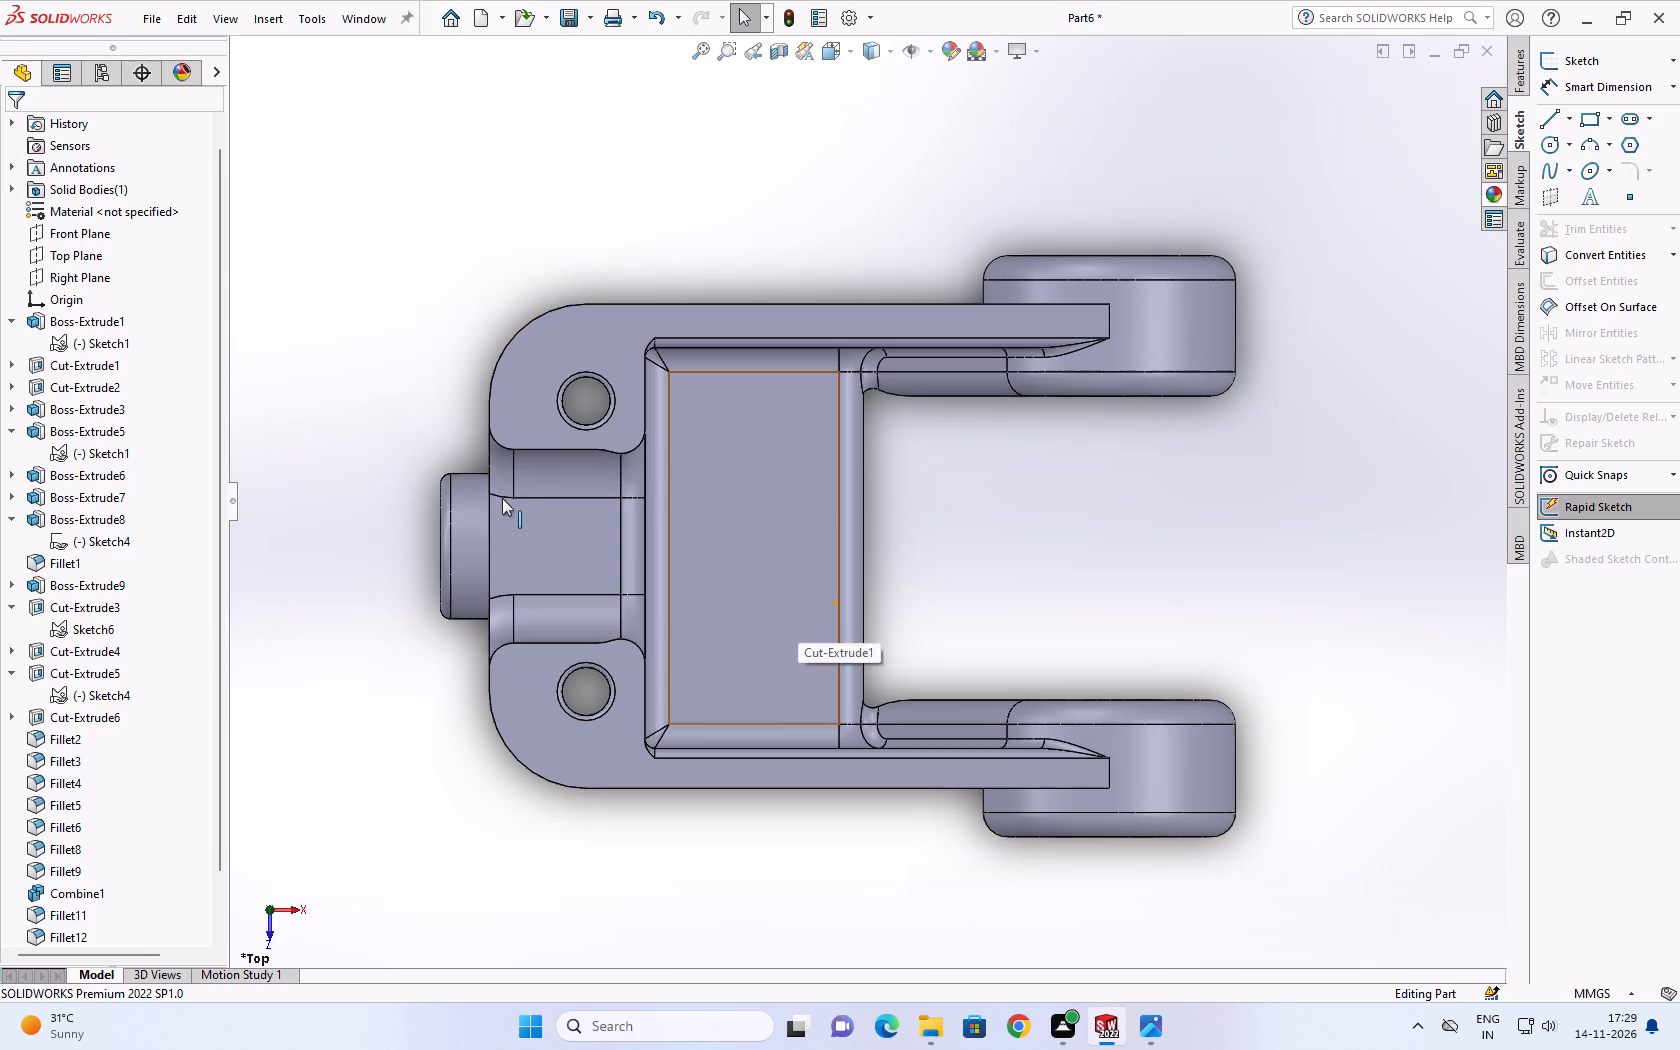
Check the two flat rim faces around the small holes by selecting each one, and clear the selection.
left_click(371, 423)
left_click(518, 394)
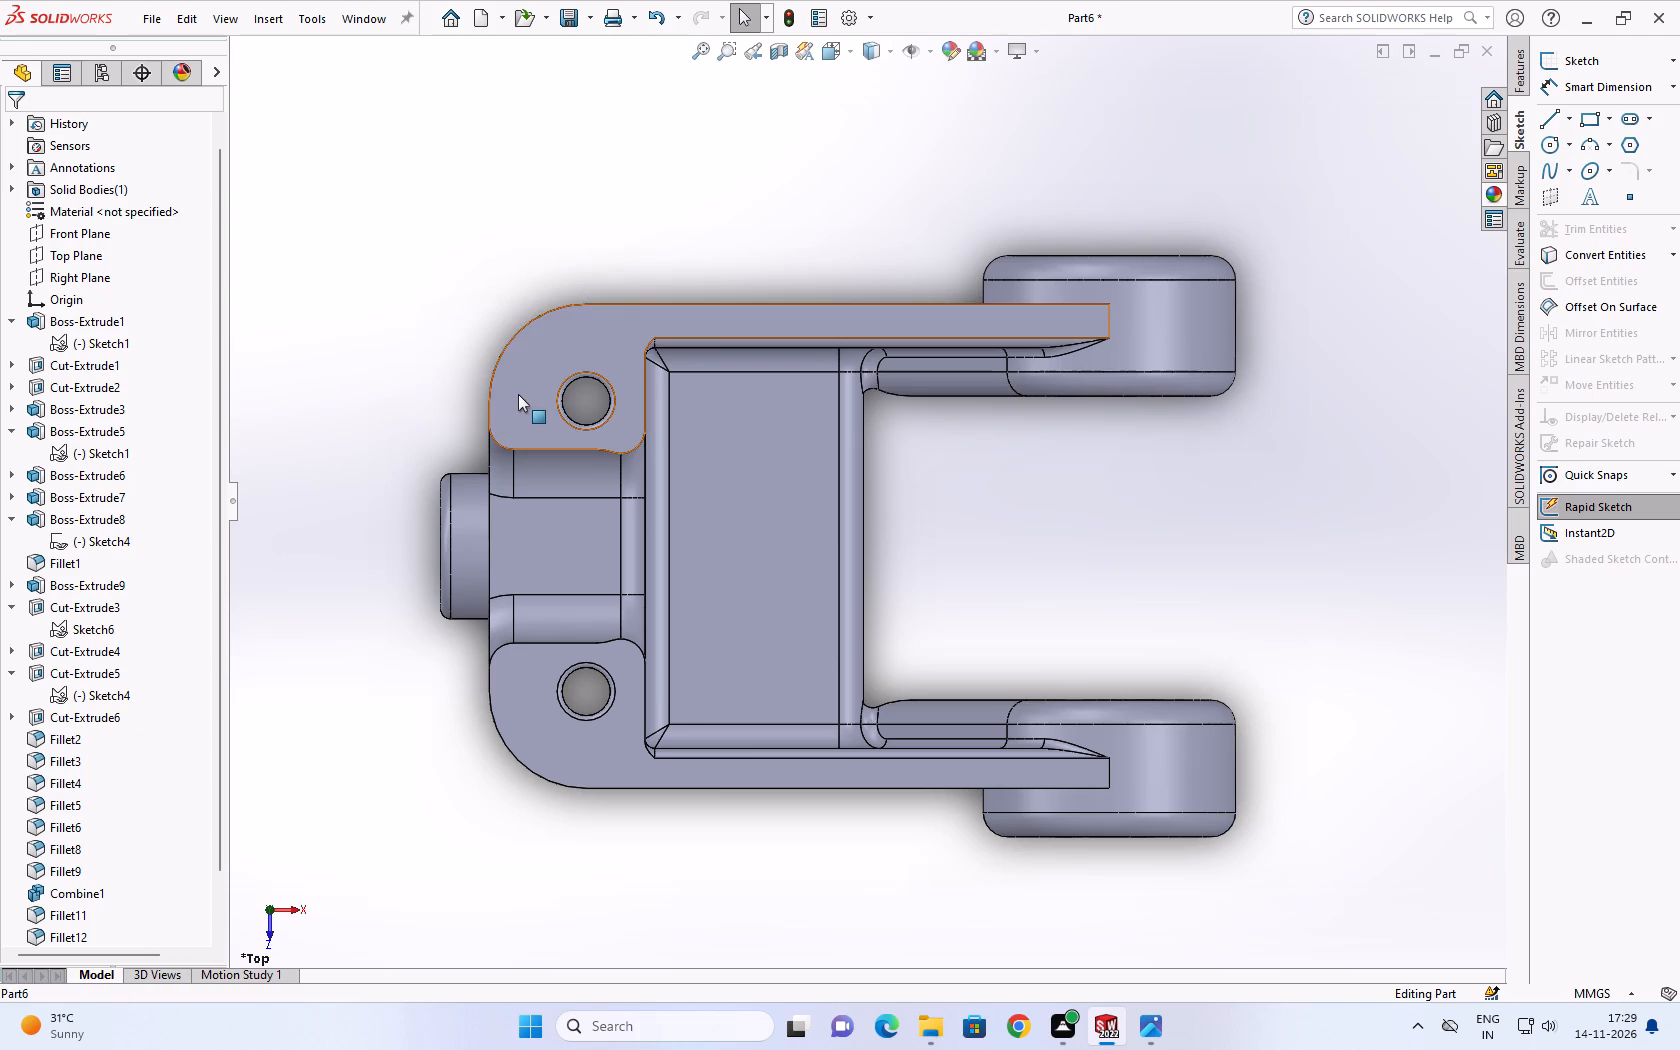
left_click(532, 688)
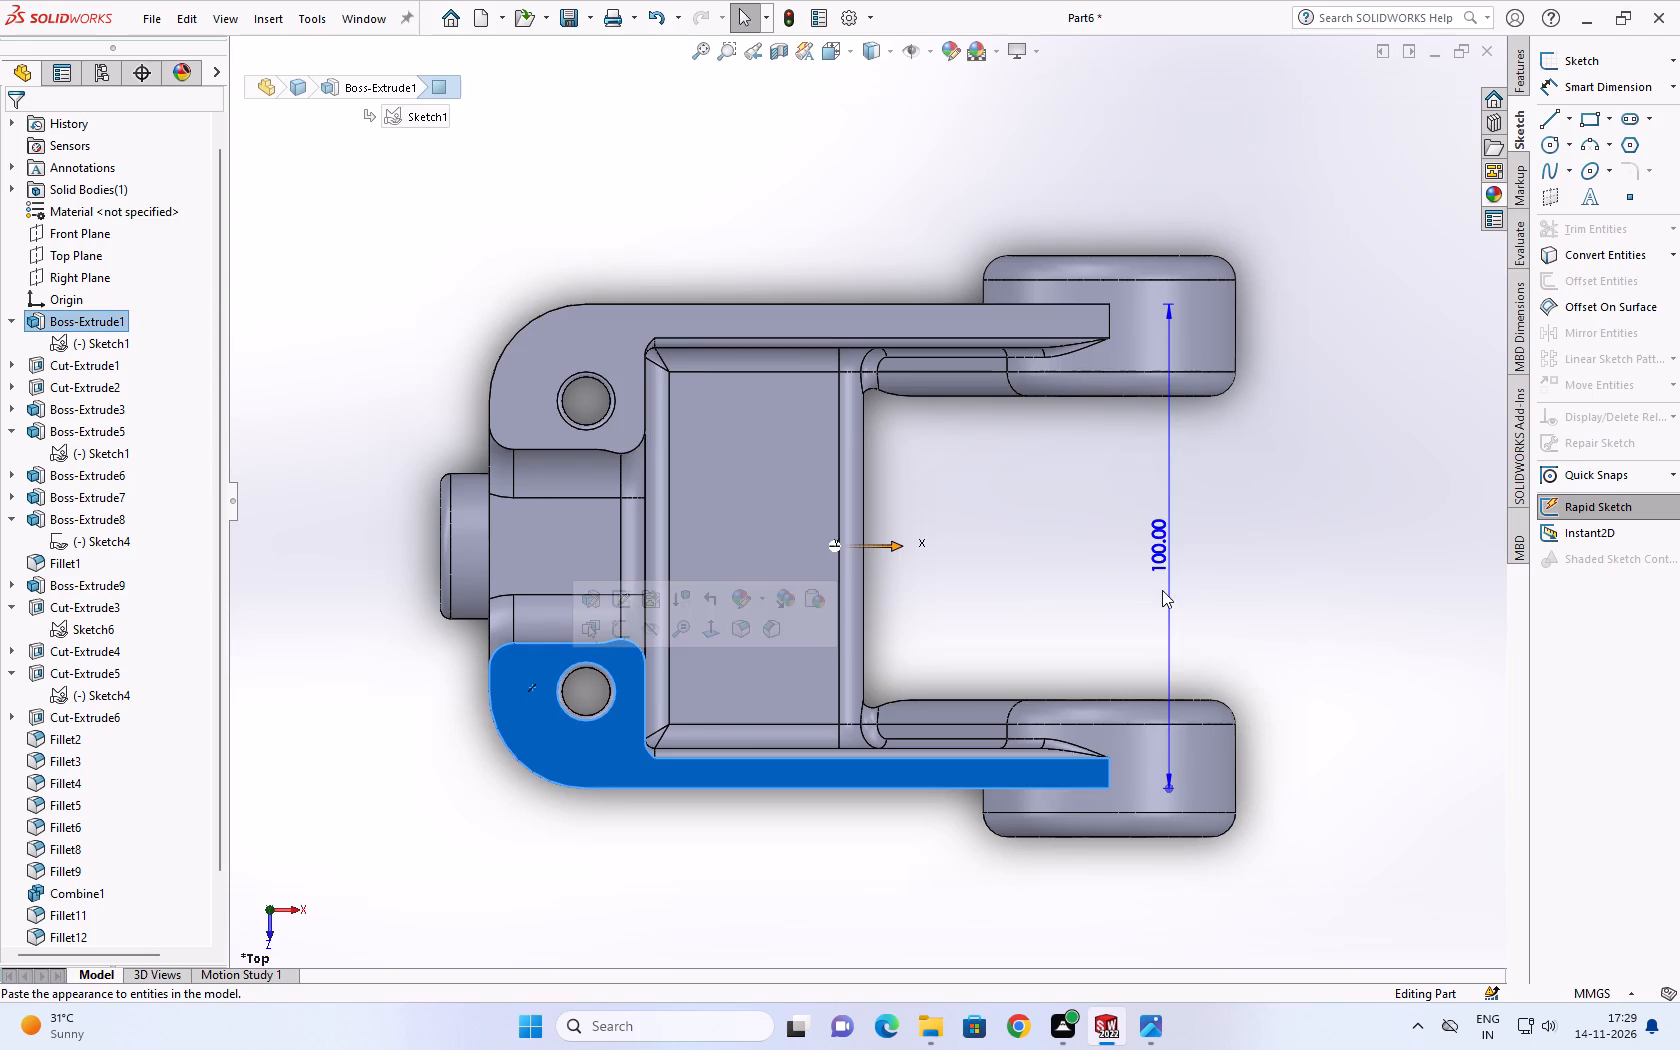
left_click(1092, 593)
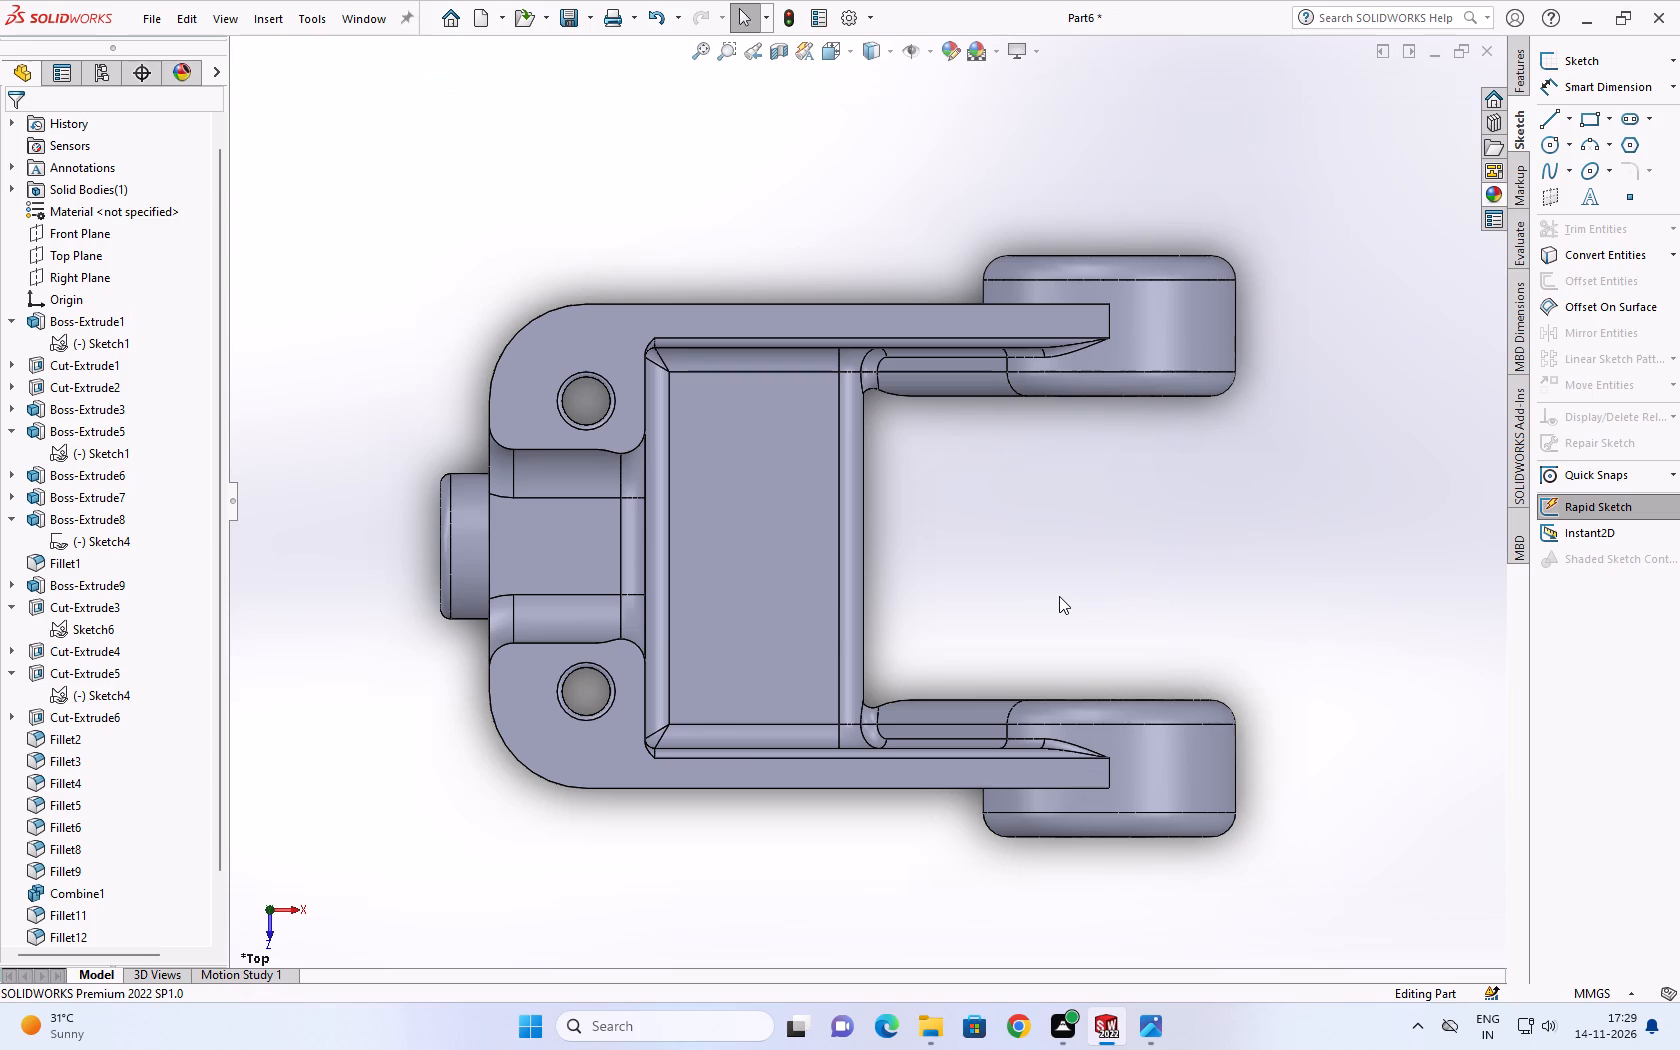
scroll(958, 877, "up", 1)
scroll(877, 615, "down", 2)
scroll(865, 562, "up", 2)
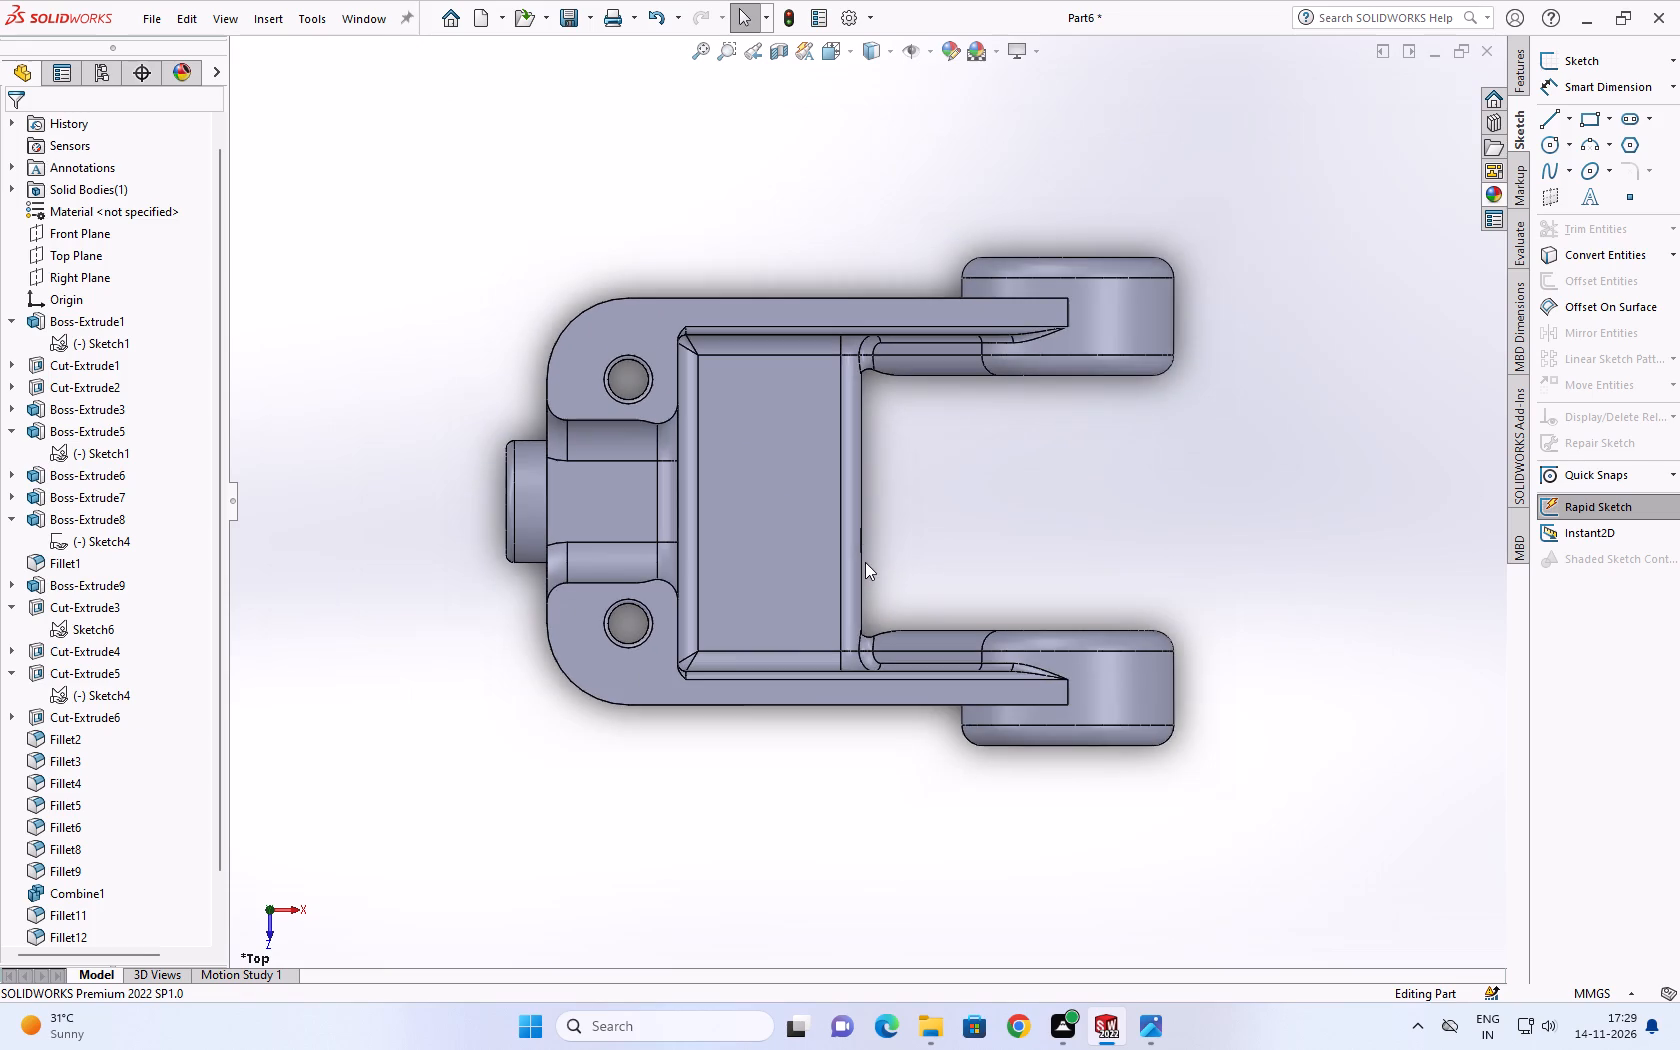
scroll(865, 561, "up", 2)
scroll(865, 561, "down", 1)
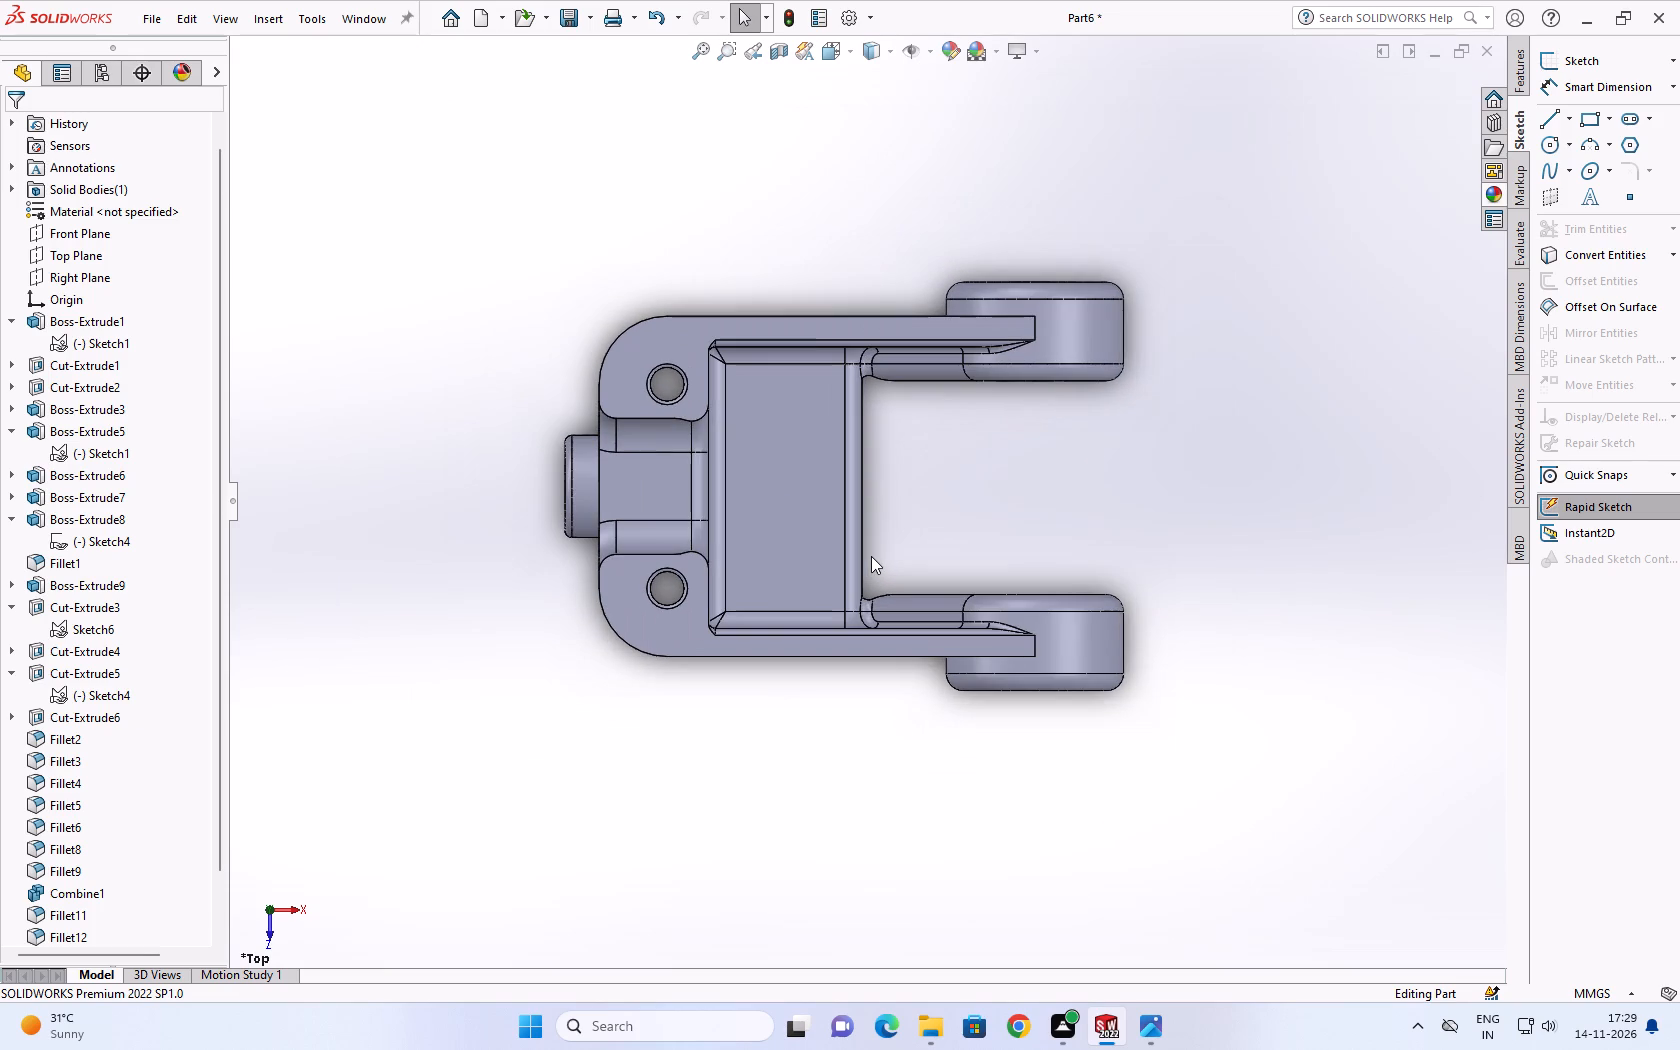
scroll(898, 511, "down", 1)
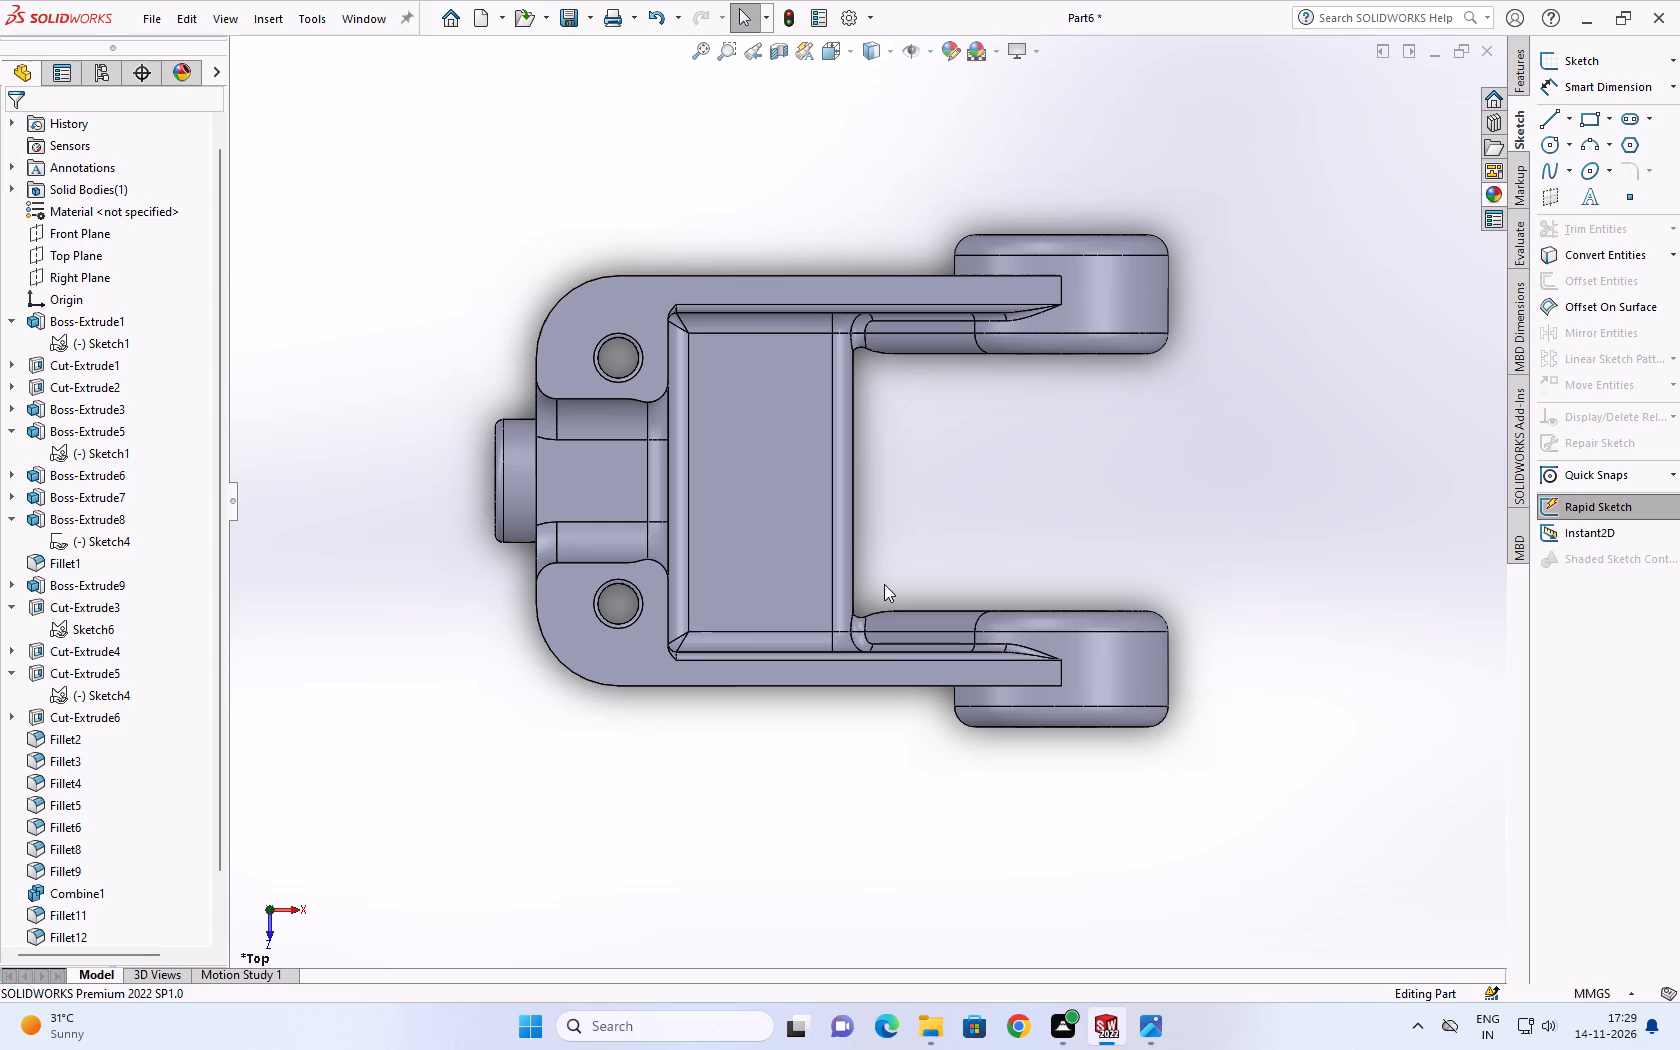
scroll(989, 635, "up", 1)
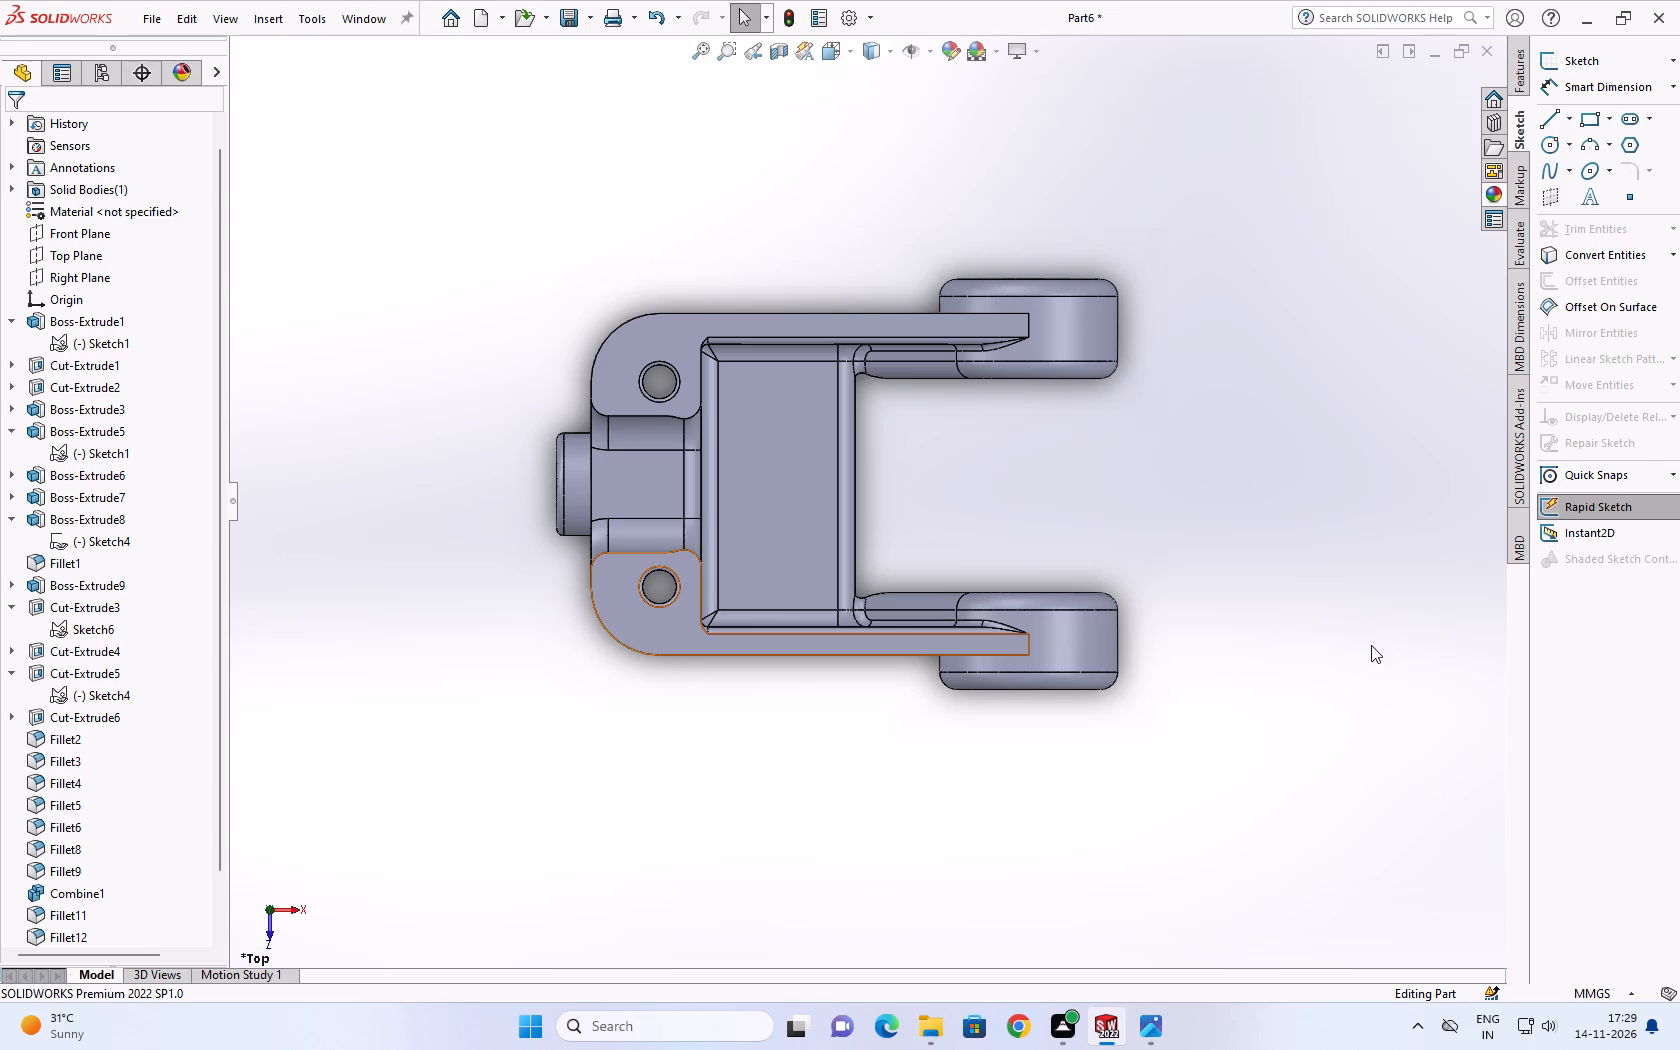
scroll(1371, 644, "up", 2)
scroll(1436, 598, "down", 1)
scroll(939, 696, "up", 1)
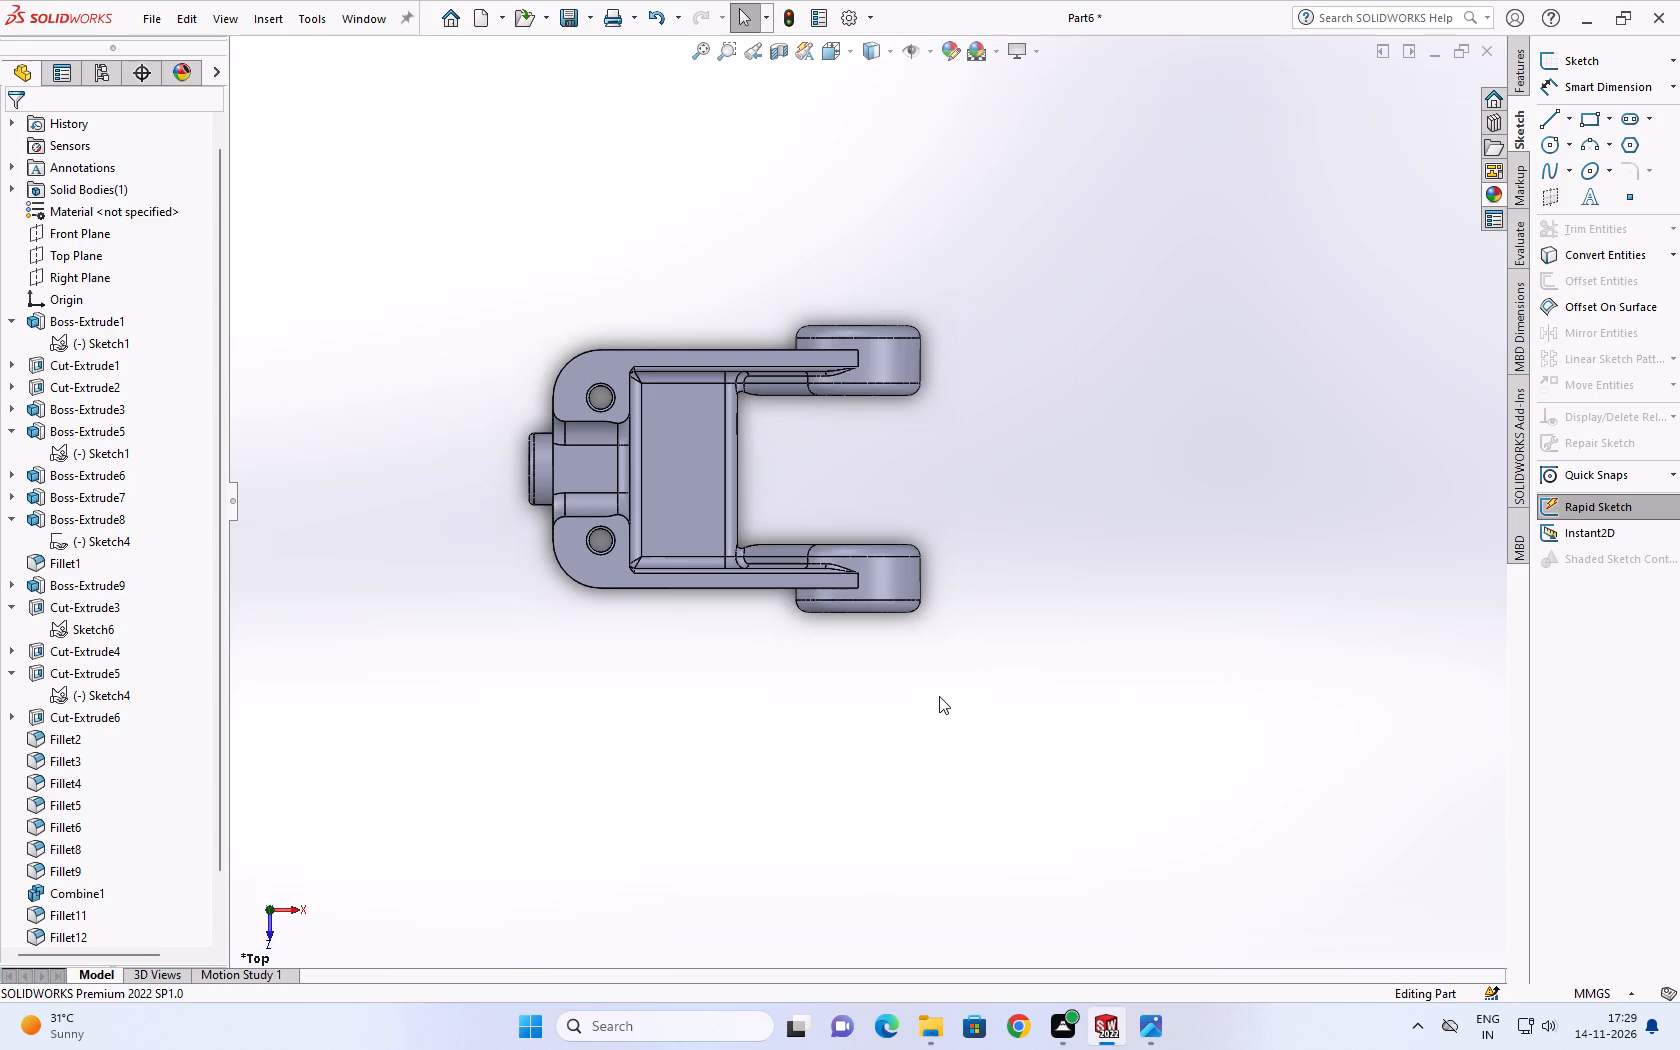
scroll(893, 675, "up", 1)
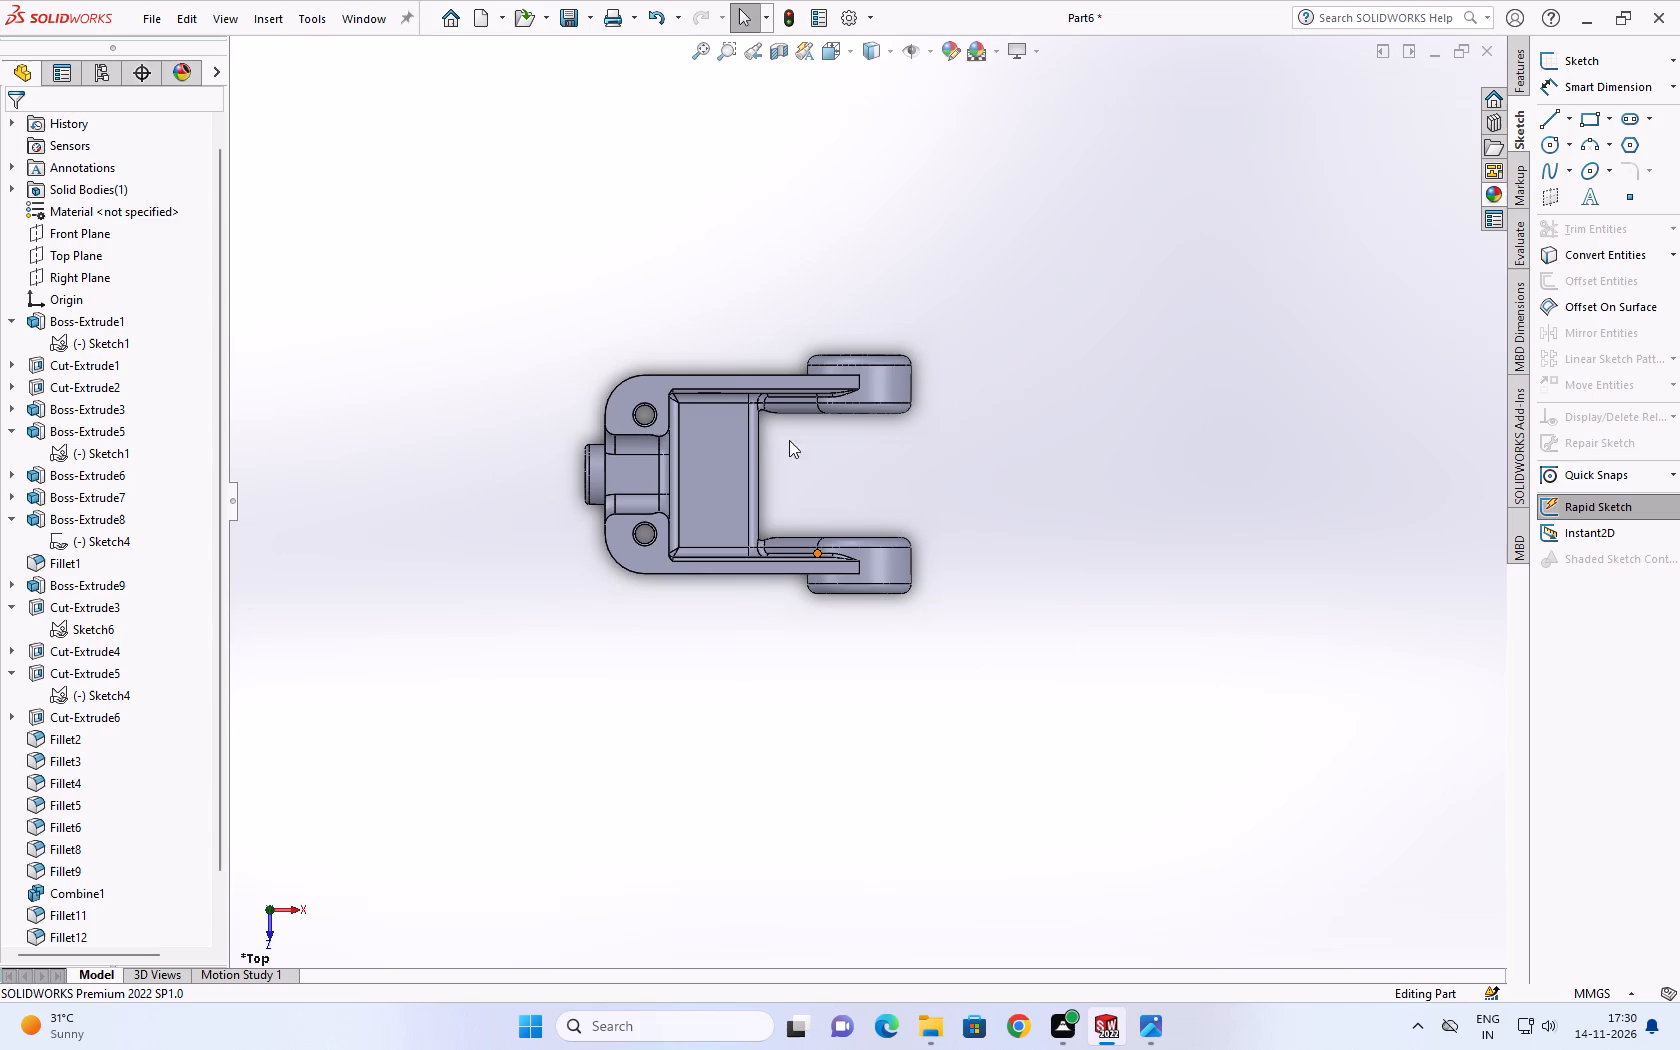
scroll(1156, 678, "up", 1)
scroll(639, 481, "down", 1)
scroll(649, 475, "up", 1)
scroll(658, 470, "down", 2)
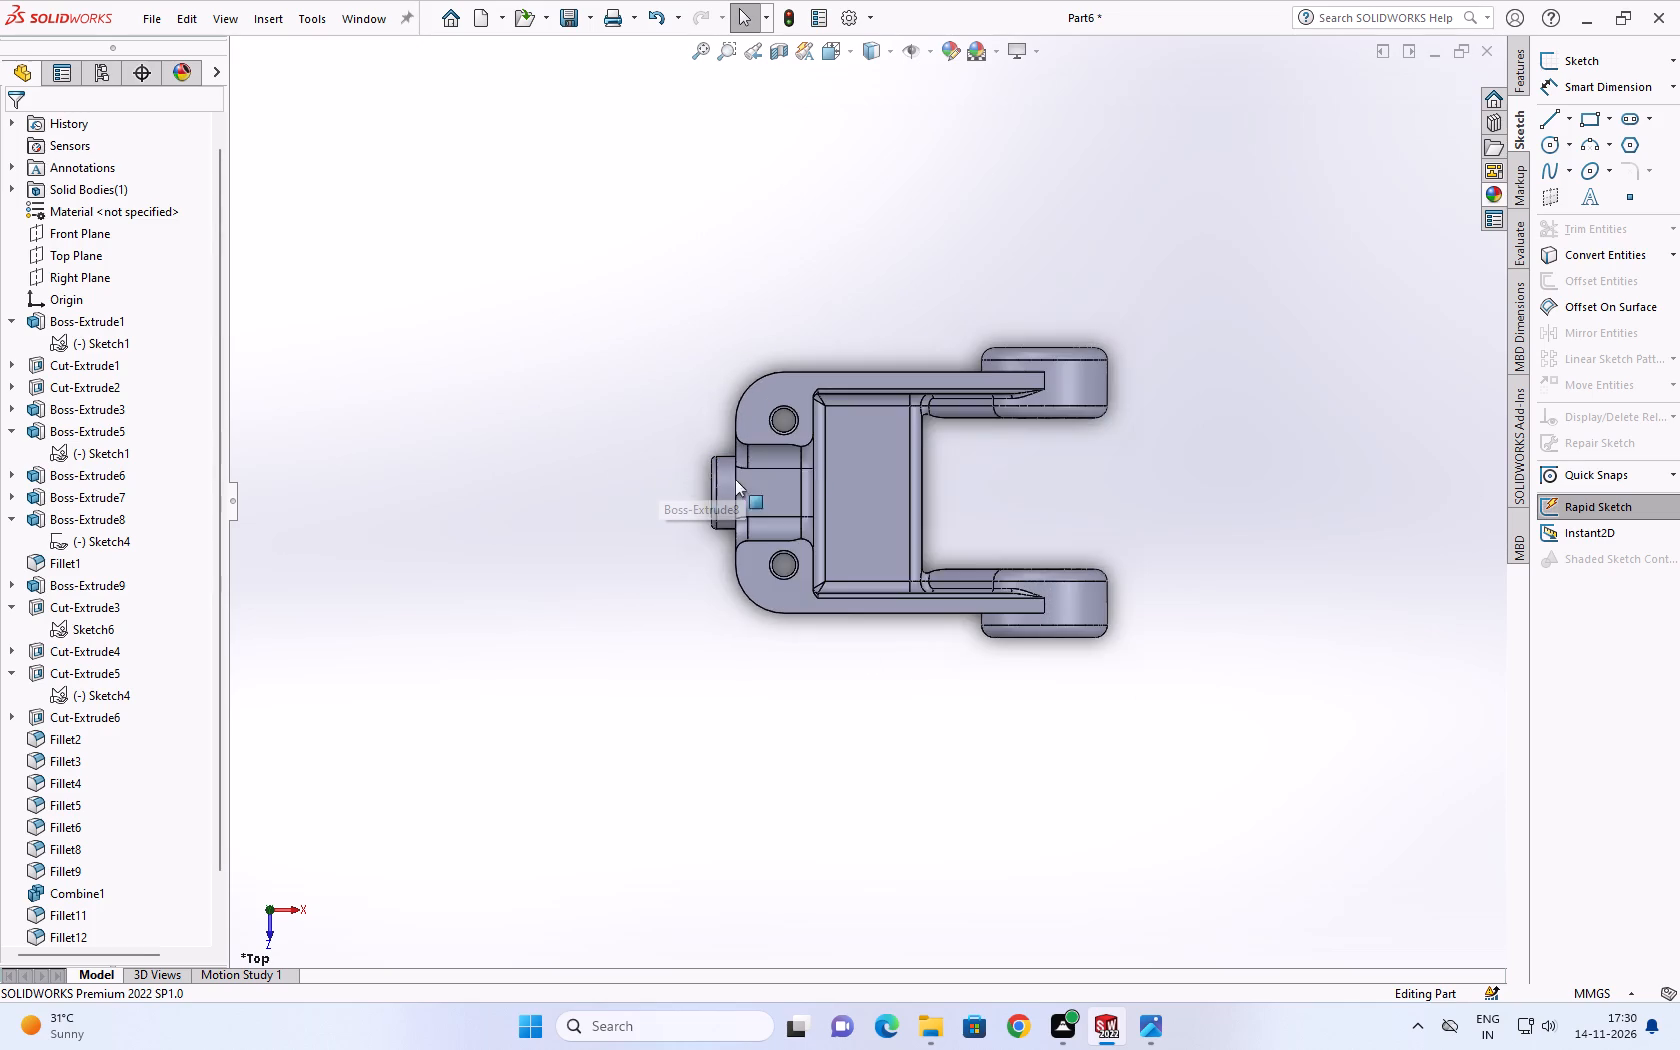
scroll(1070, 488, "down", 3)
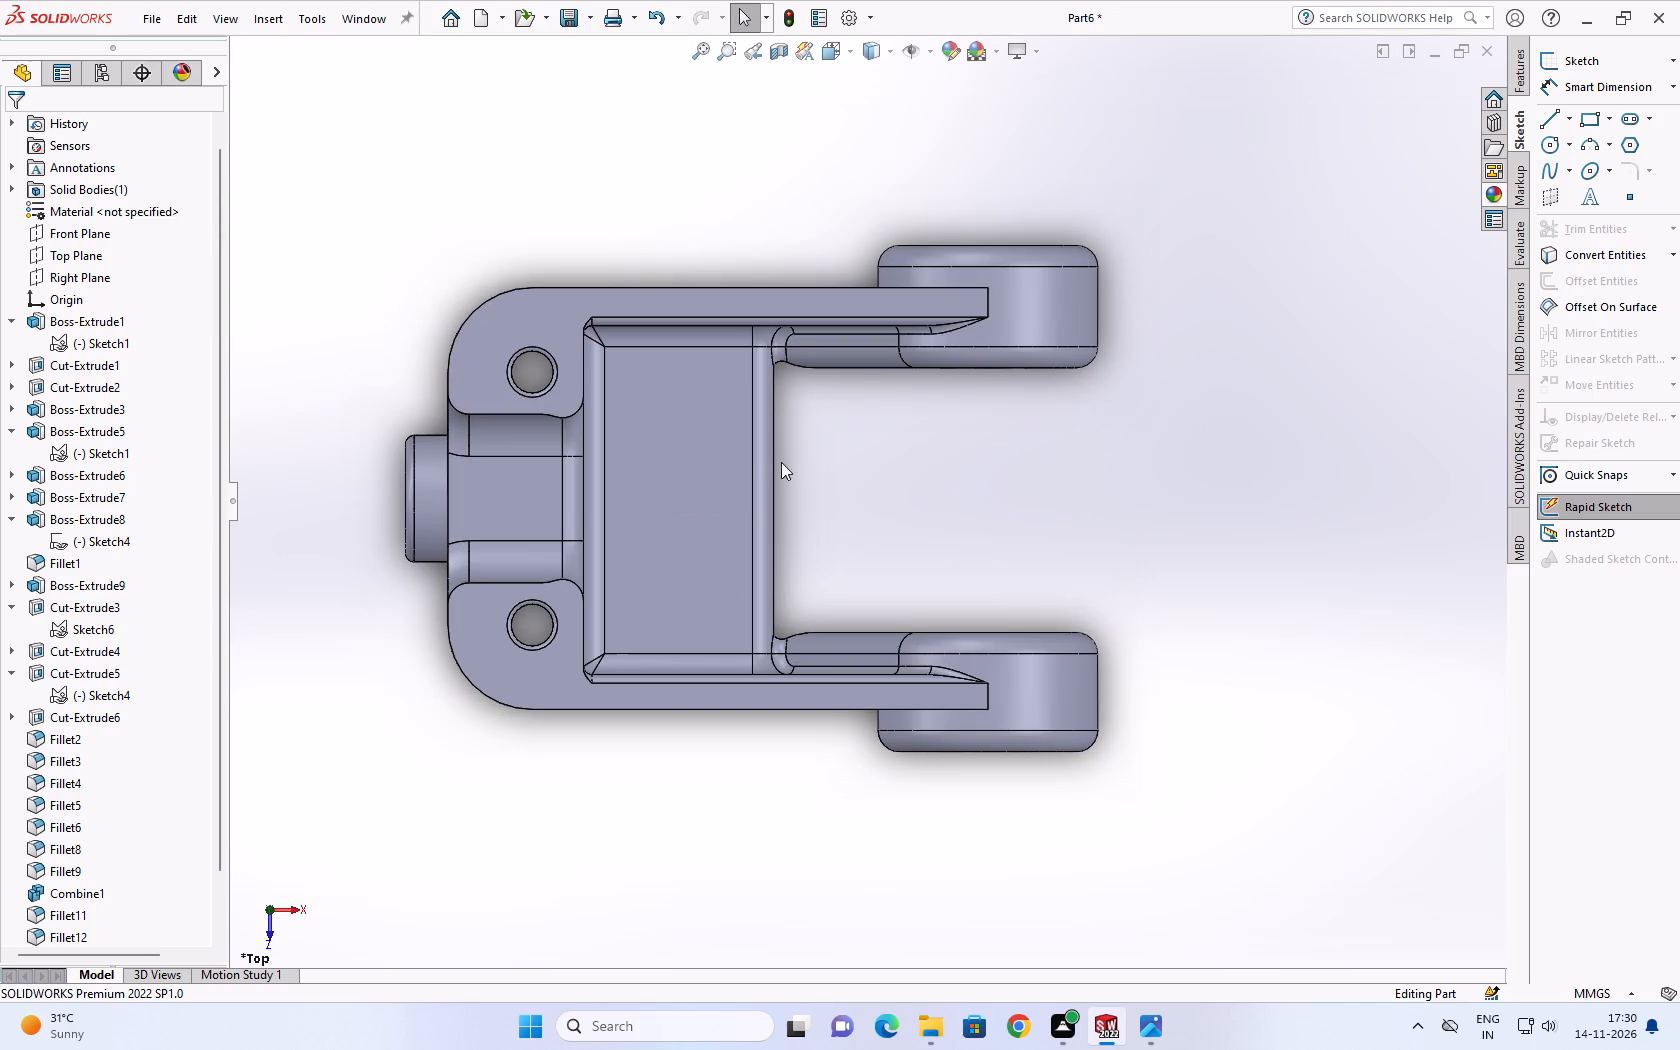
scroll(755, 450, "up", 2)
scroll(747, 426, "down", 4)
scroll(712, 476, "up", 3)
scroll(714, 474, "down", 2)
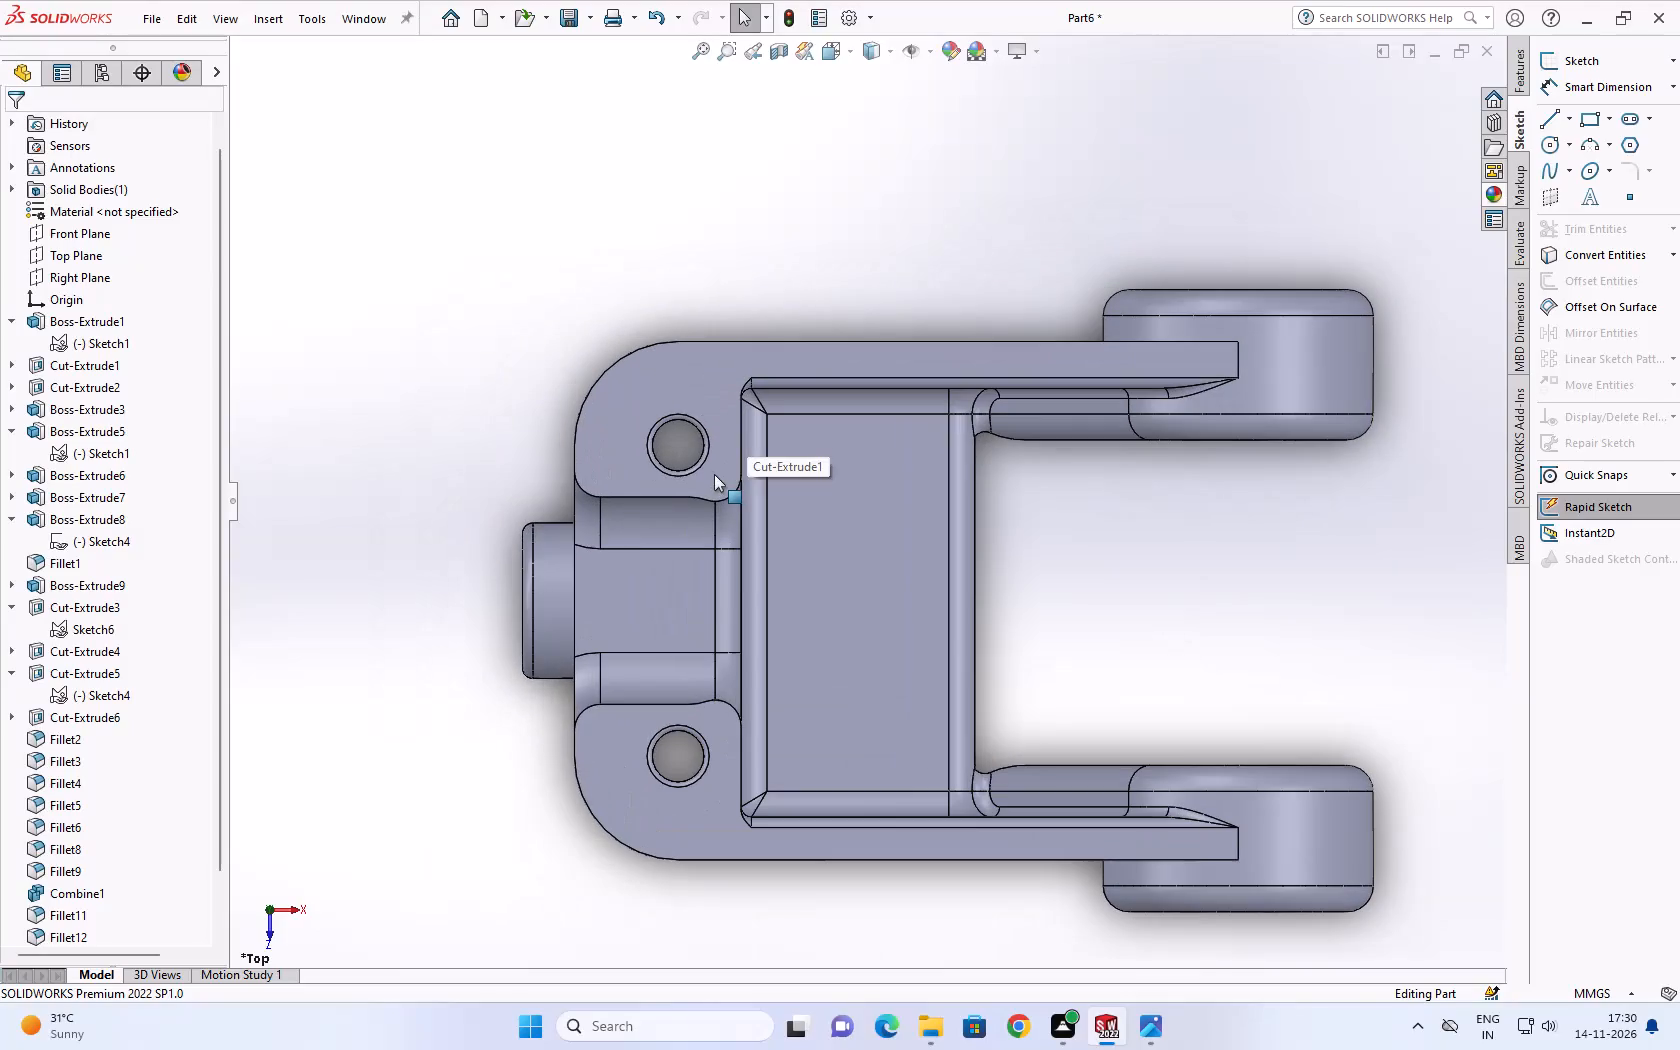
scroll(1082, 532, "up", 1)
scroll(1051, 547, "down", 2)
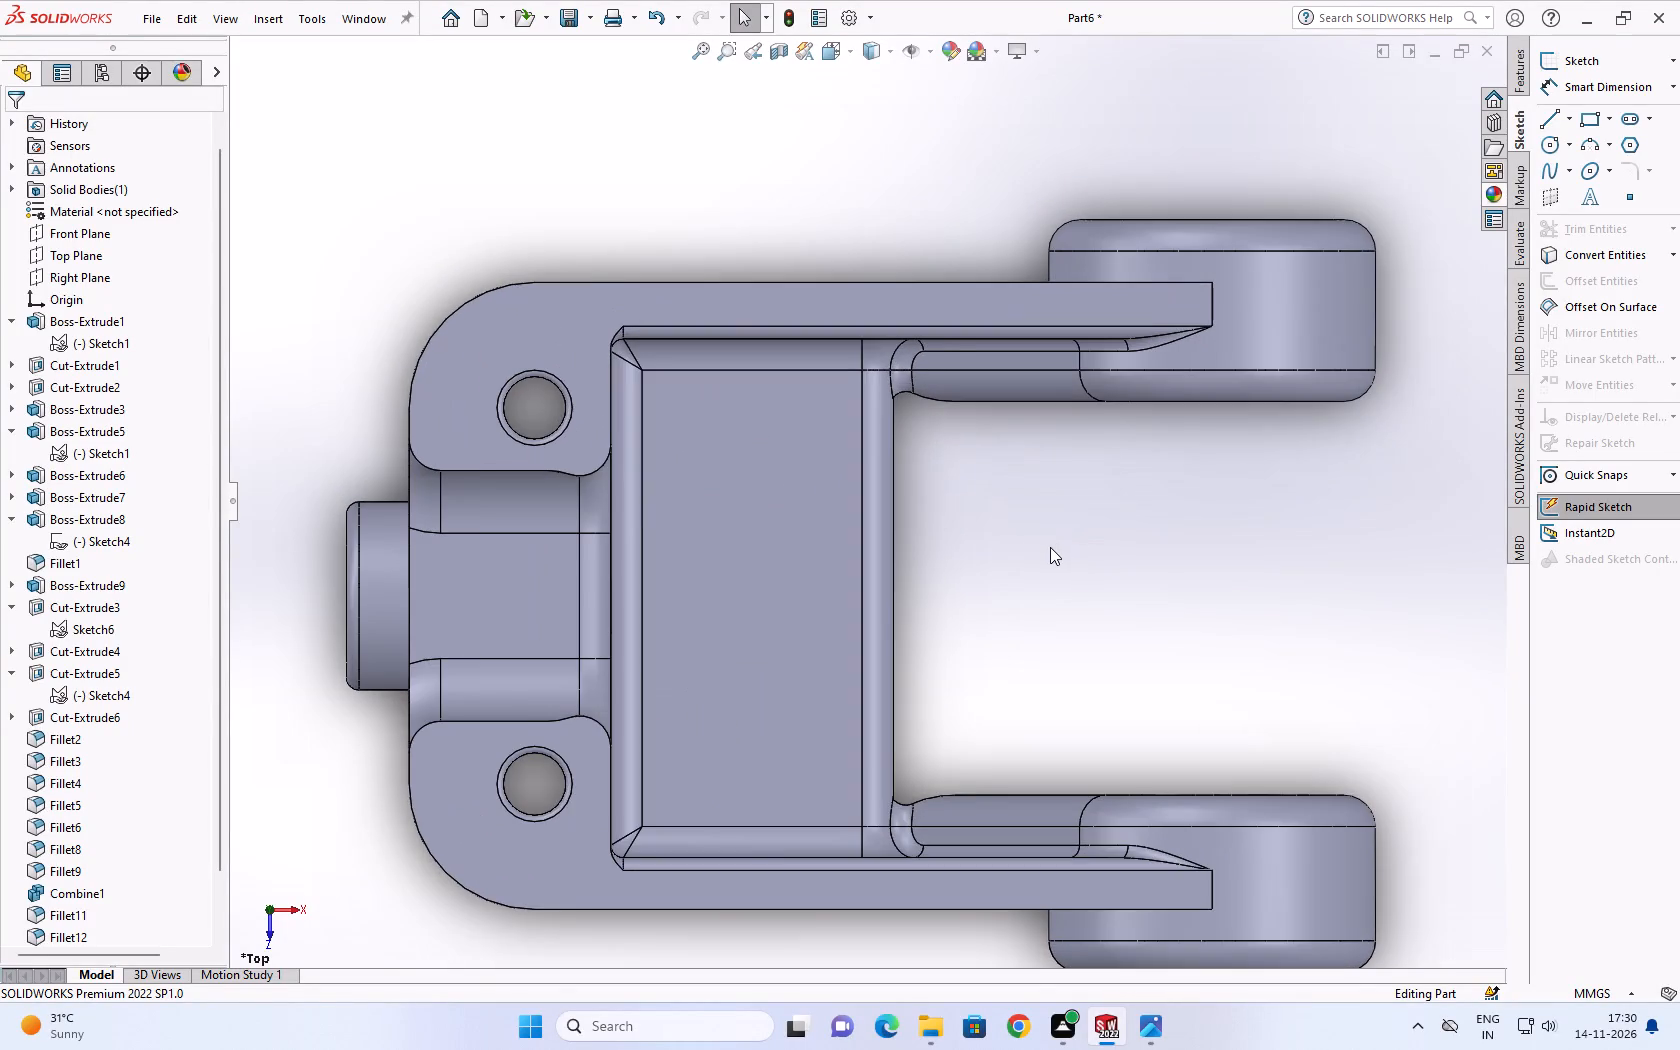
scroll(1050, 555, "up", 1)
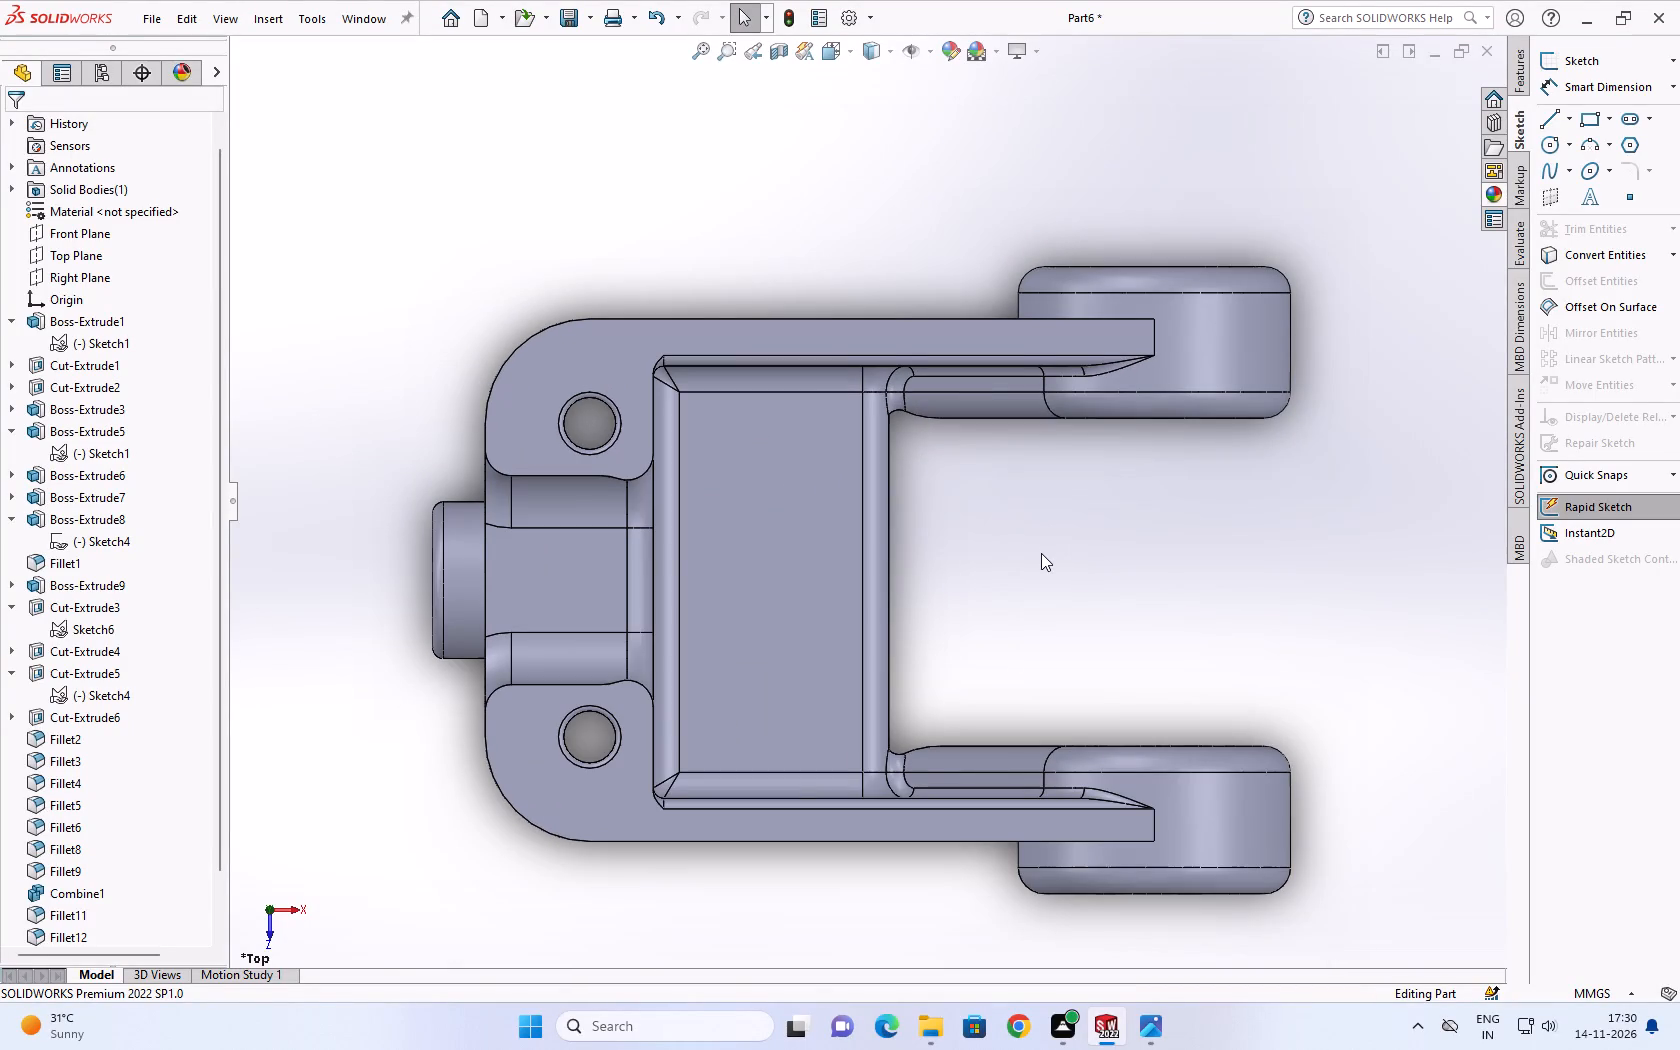
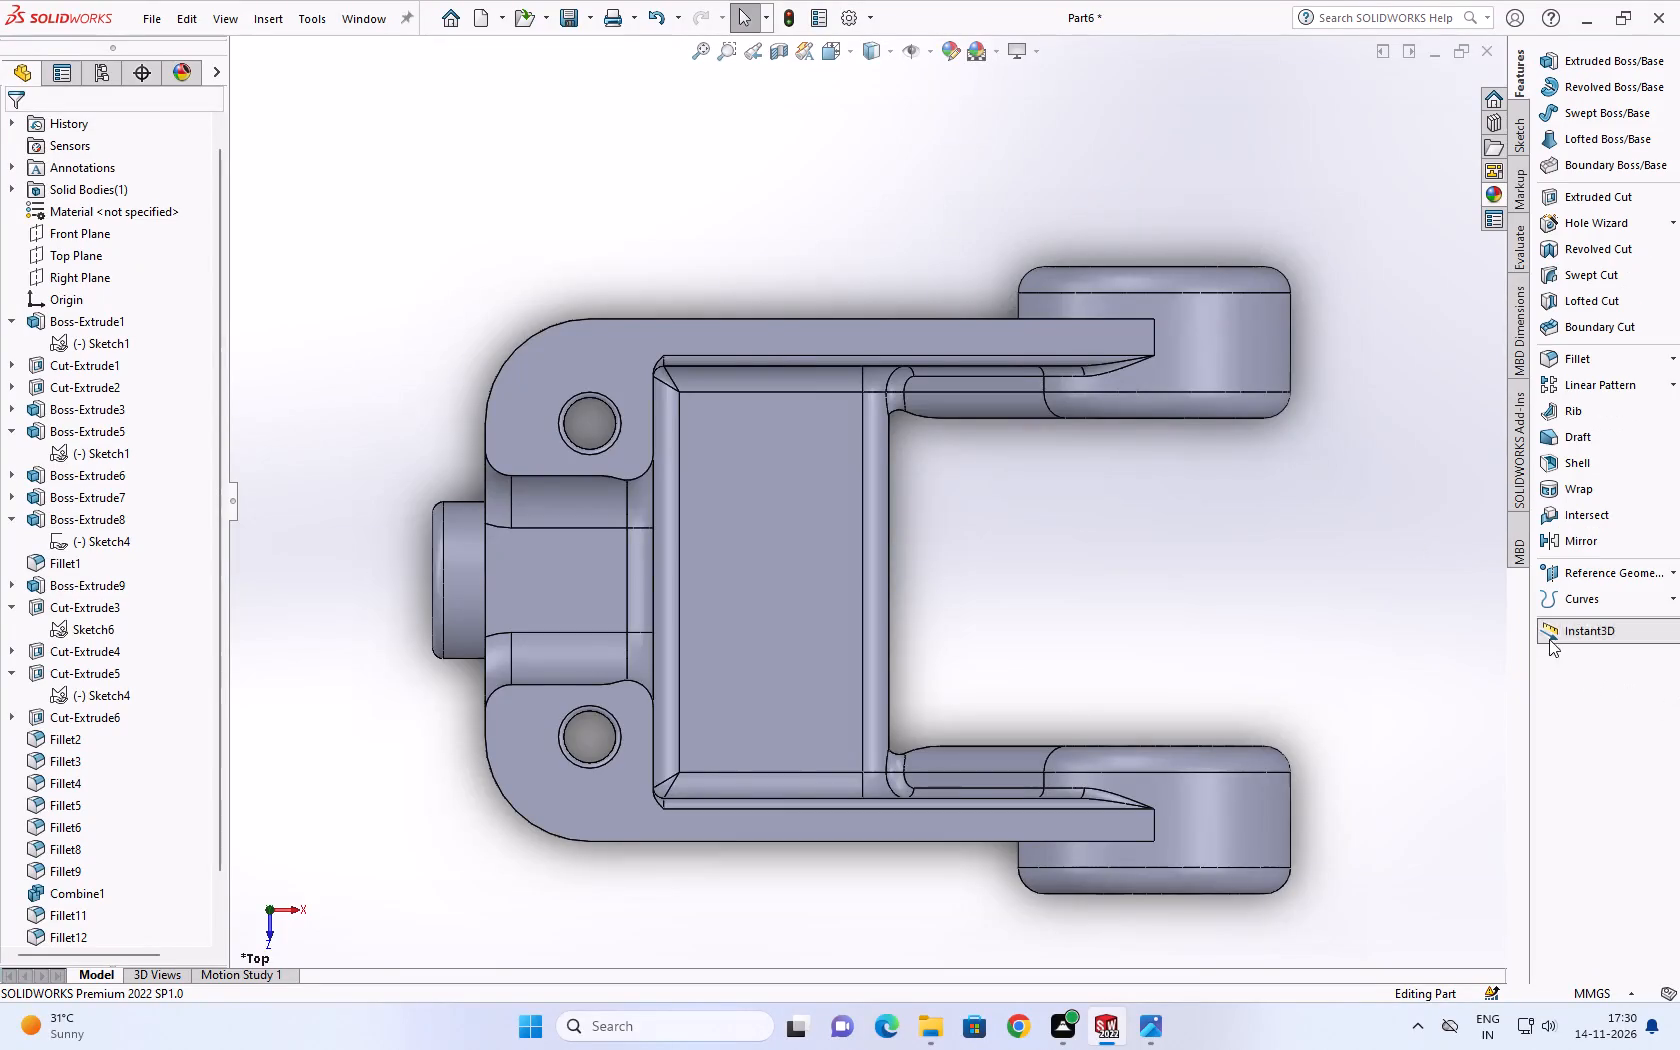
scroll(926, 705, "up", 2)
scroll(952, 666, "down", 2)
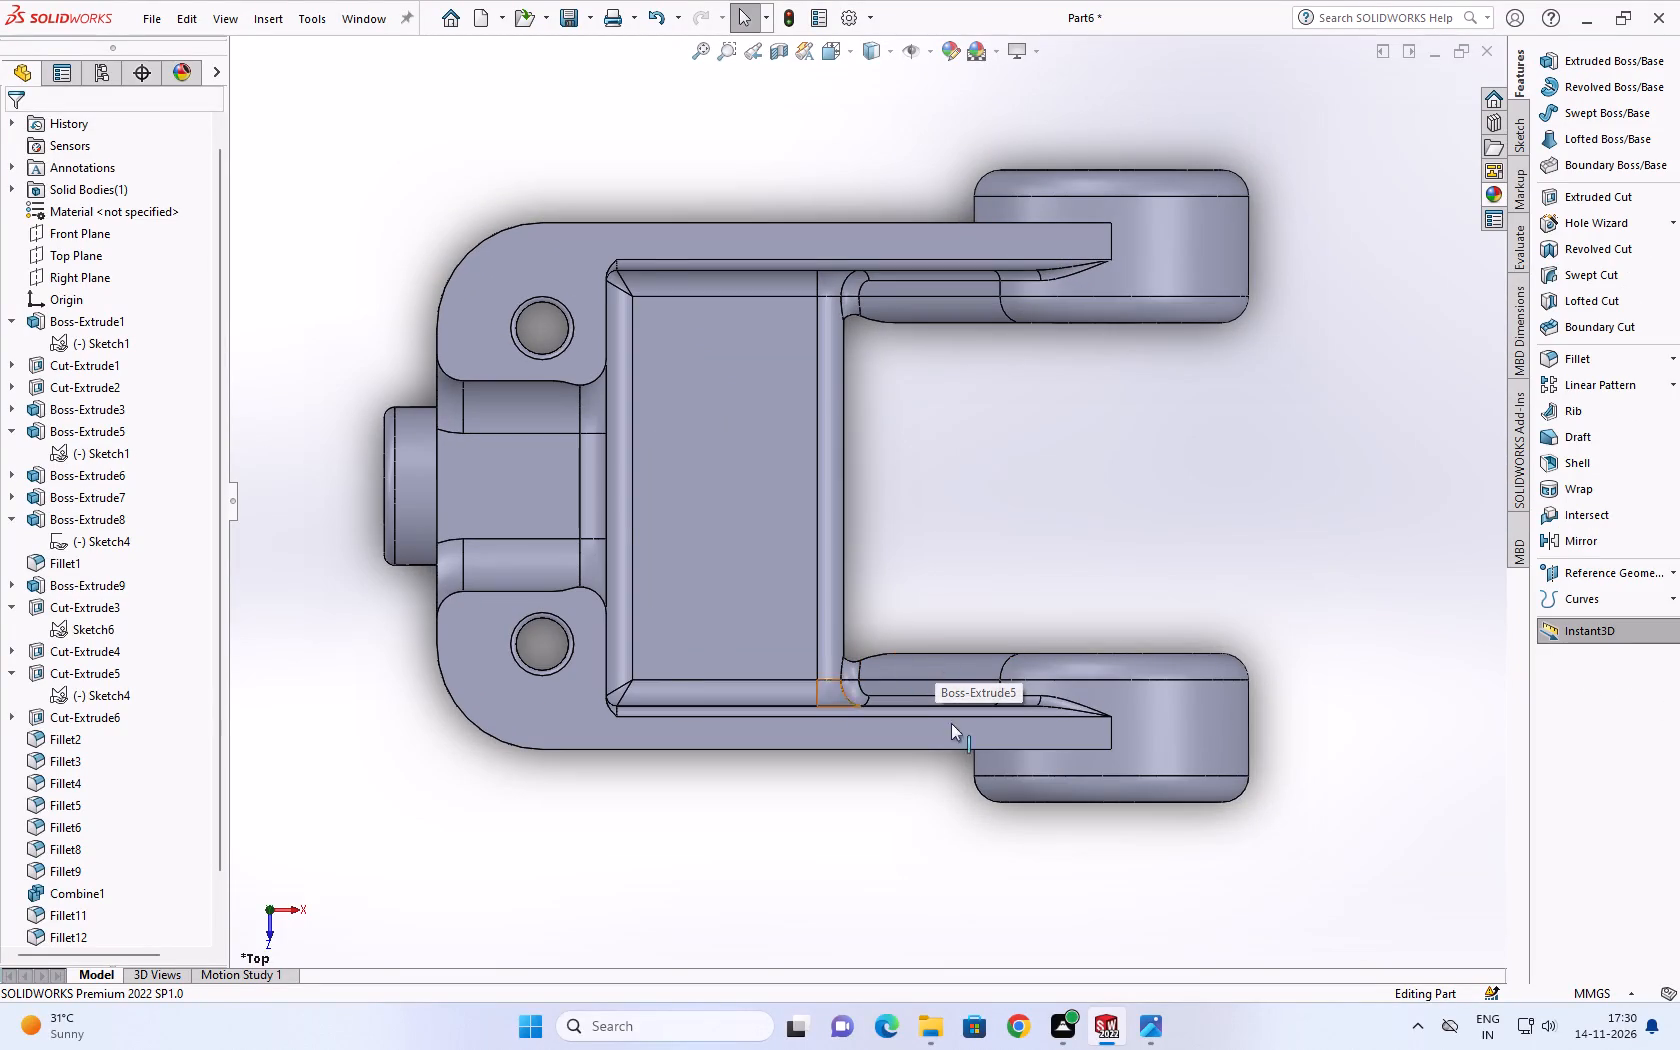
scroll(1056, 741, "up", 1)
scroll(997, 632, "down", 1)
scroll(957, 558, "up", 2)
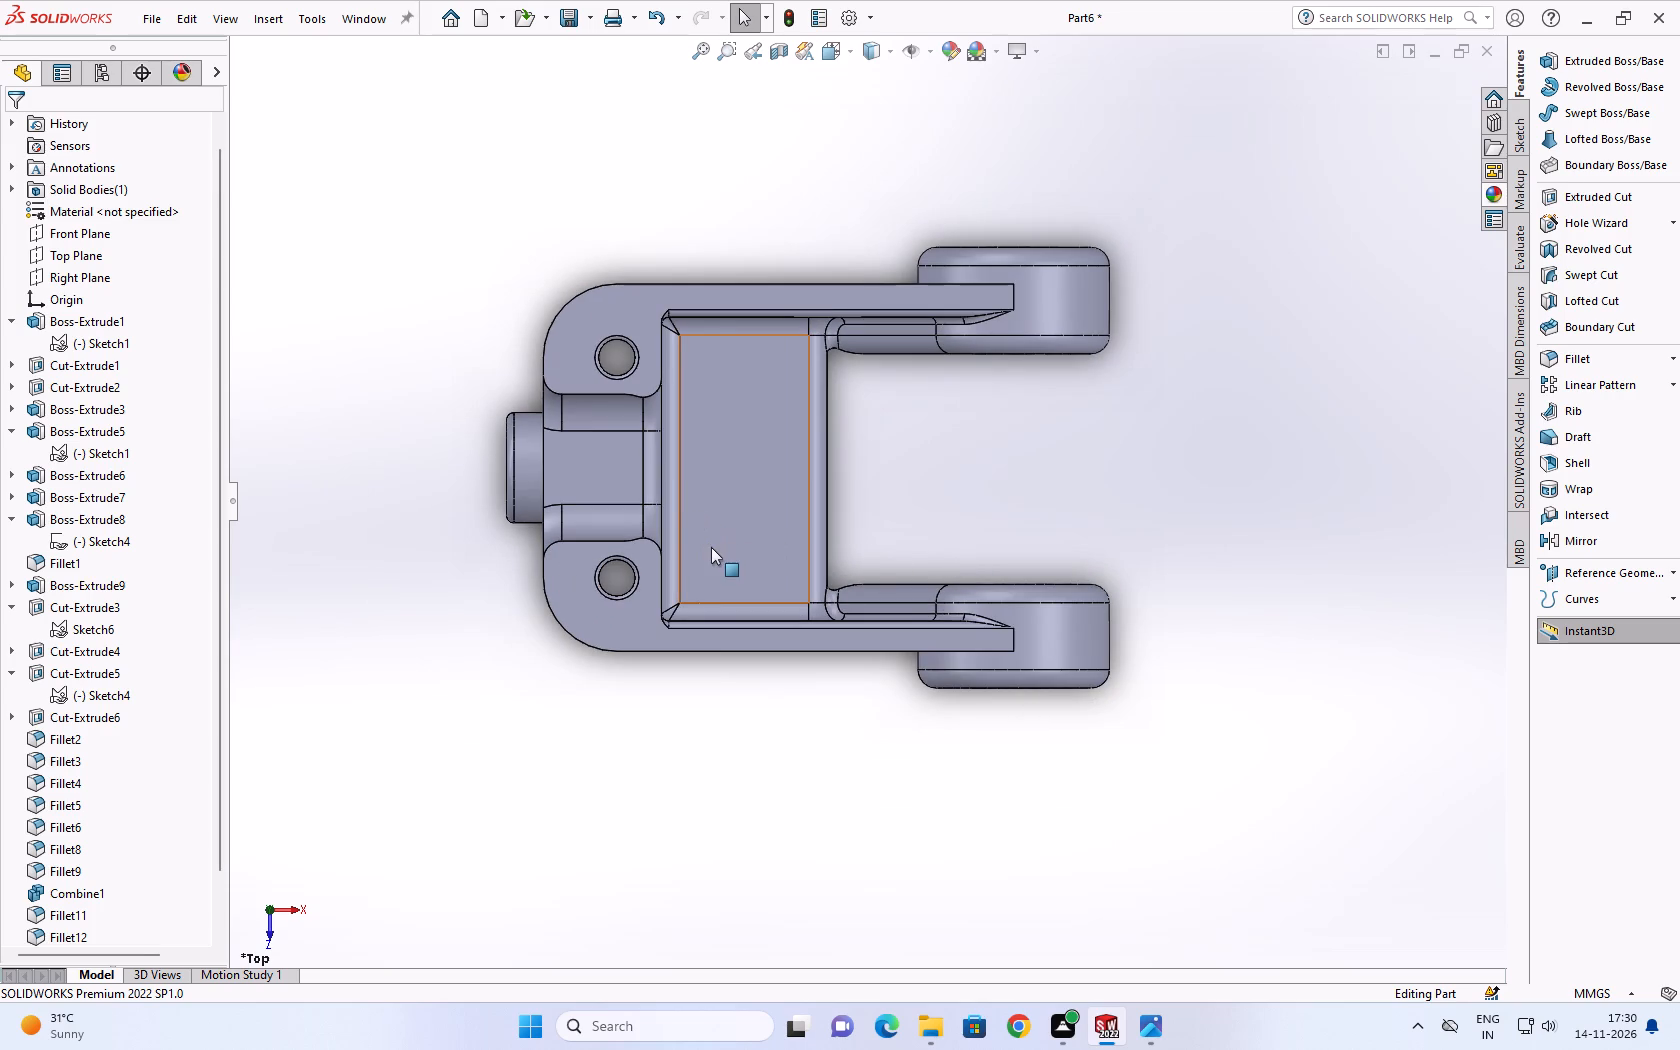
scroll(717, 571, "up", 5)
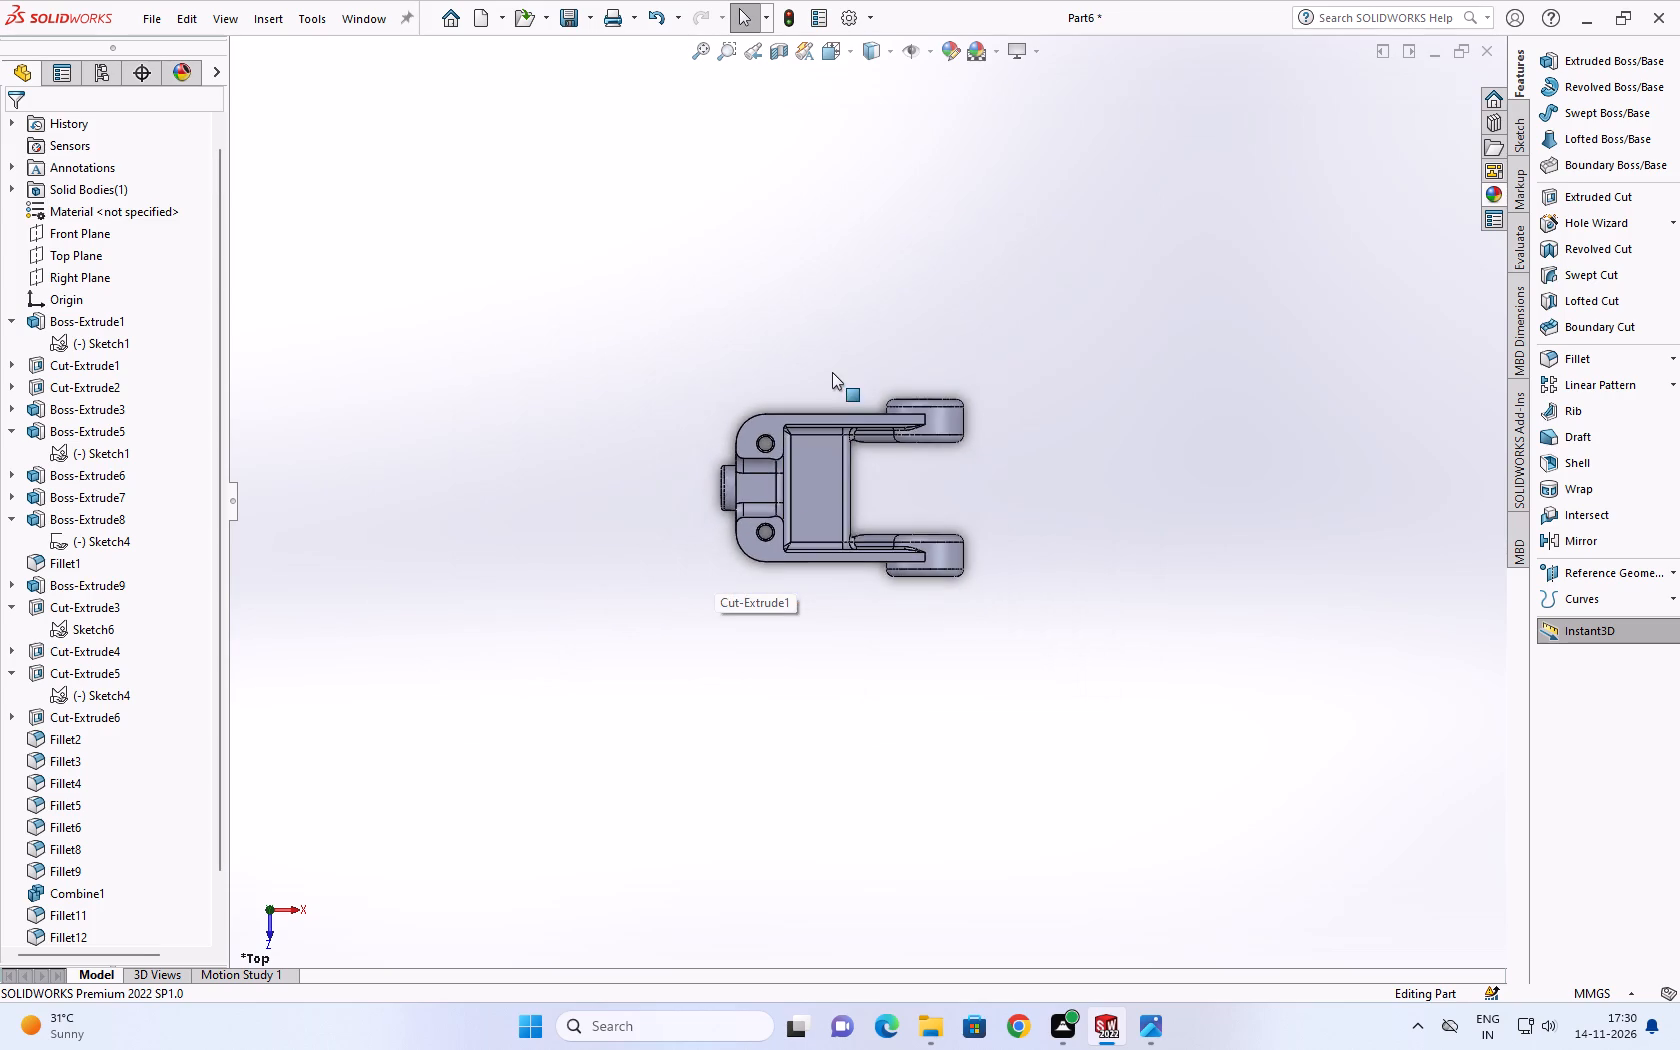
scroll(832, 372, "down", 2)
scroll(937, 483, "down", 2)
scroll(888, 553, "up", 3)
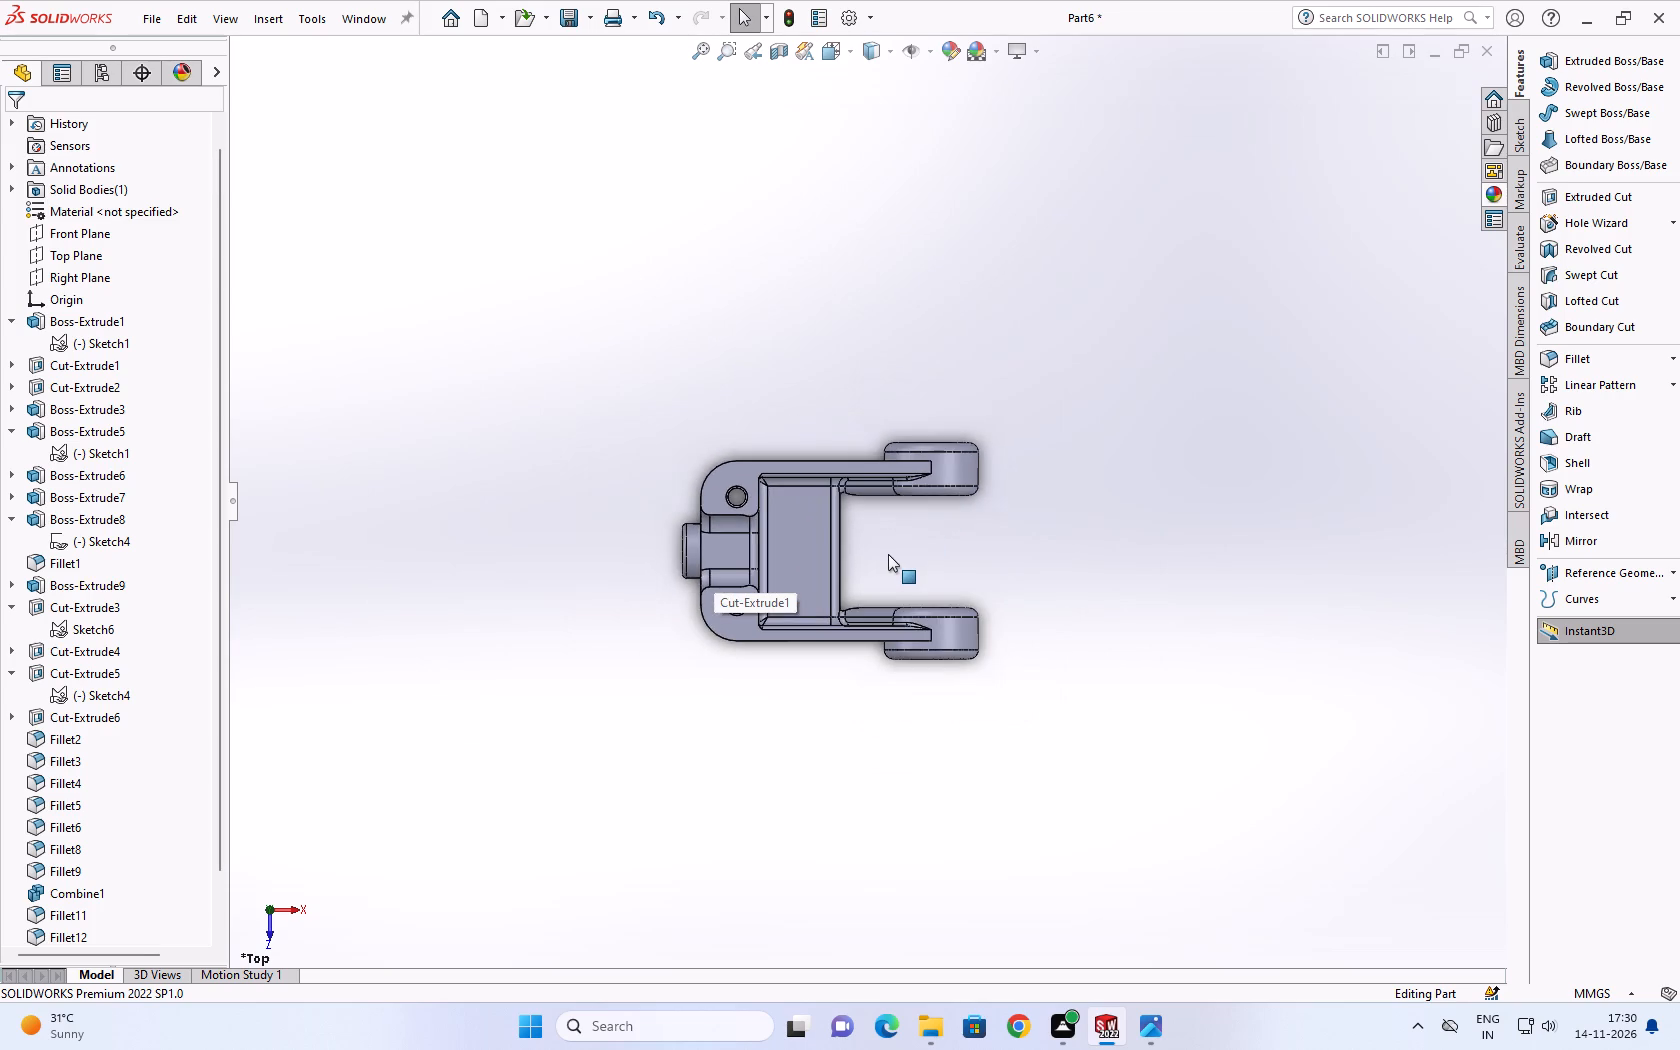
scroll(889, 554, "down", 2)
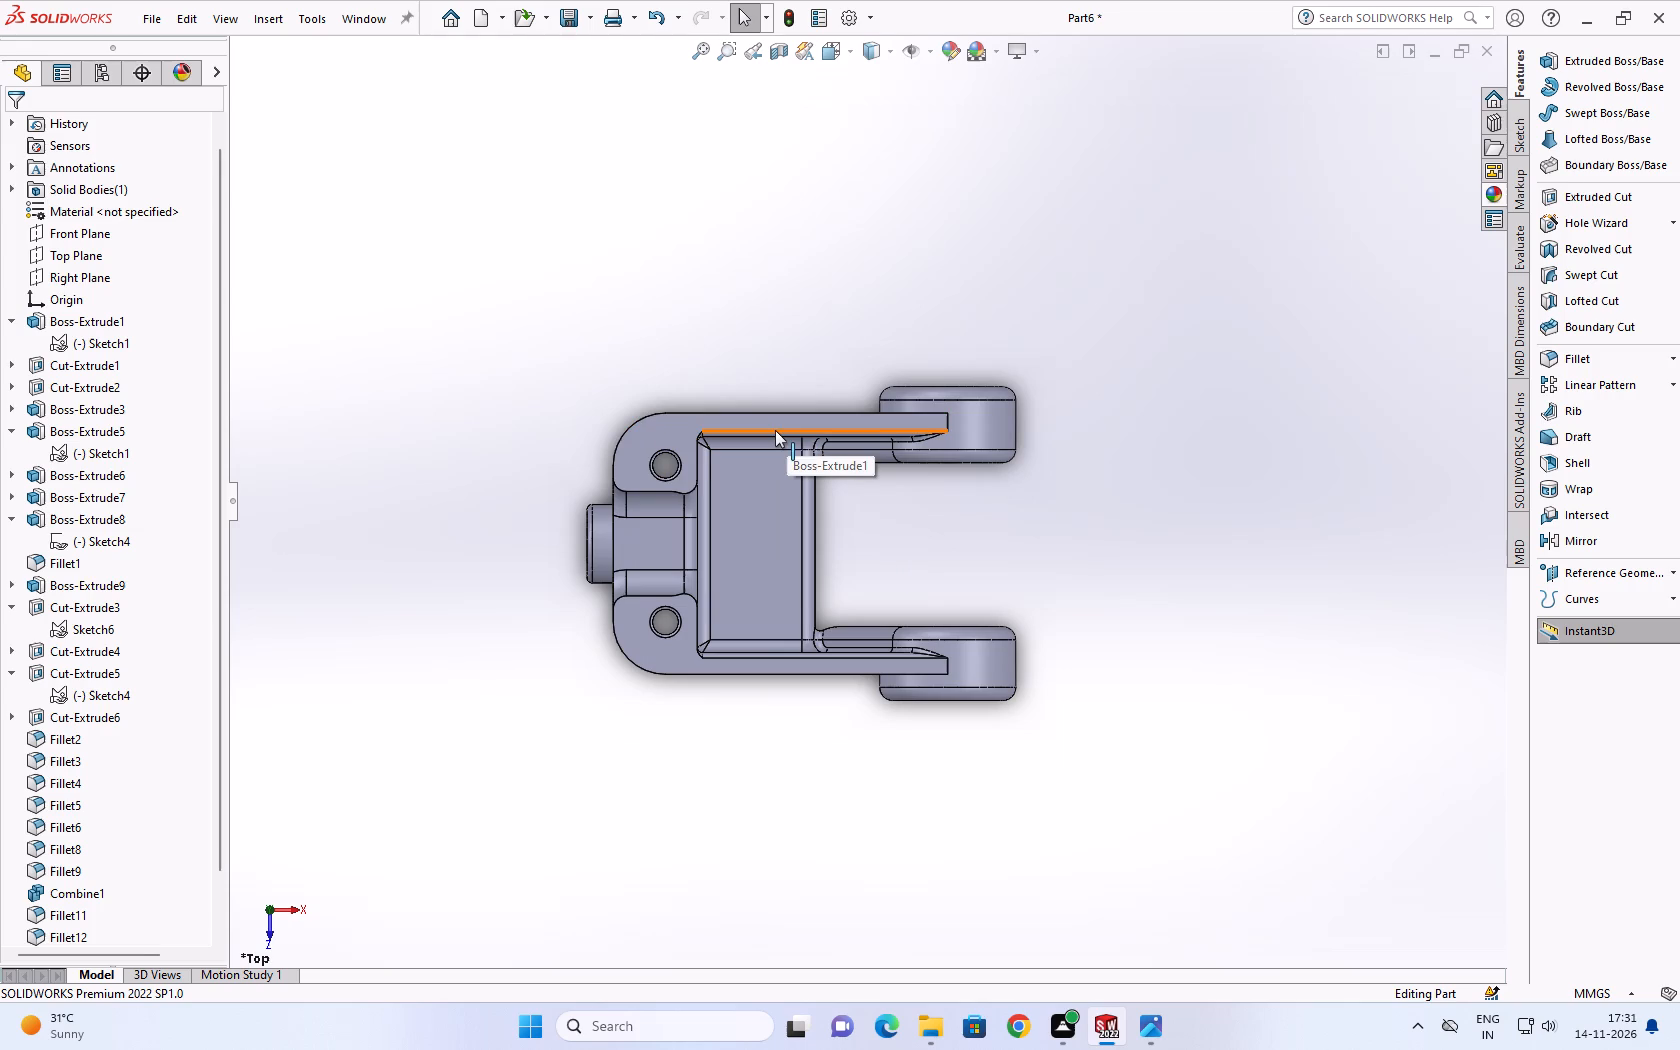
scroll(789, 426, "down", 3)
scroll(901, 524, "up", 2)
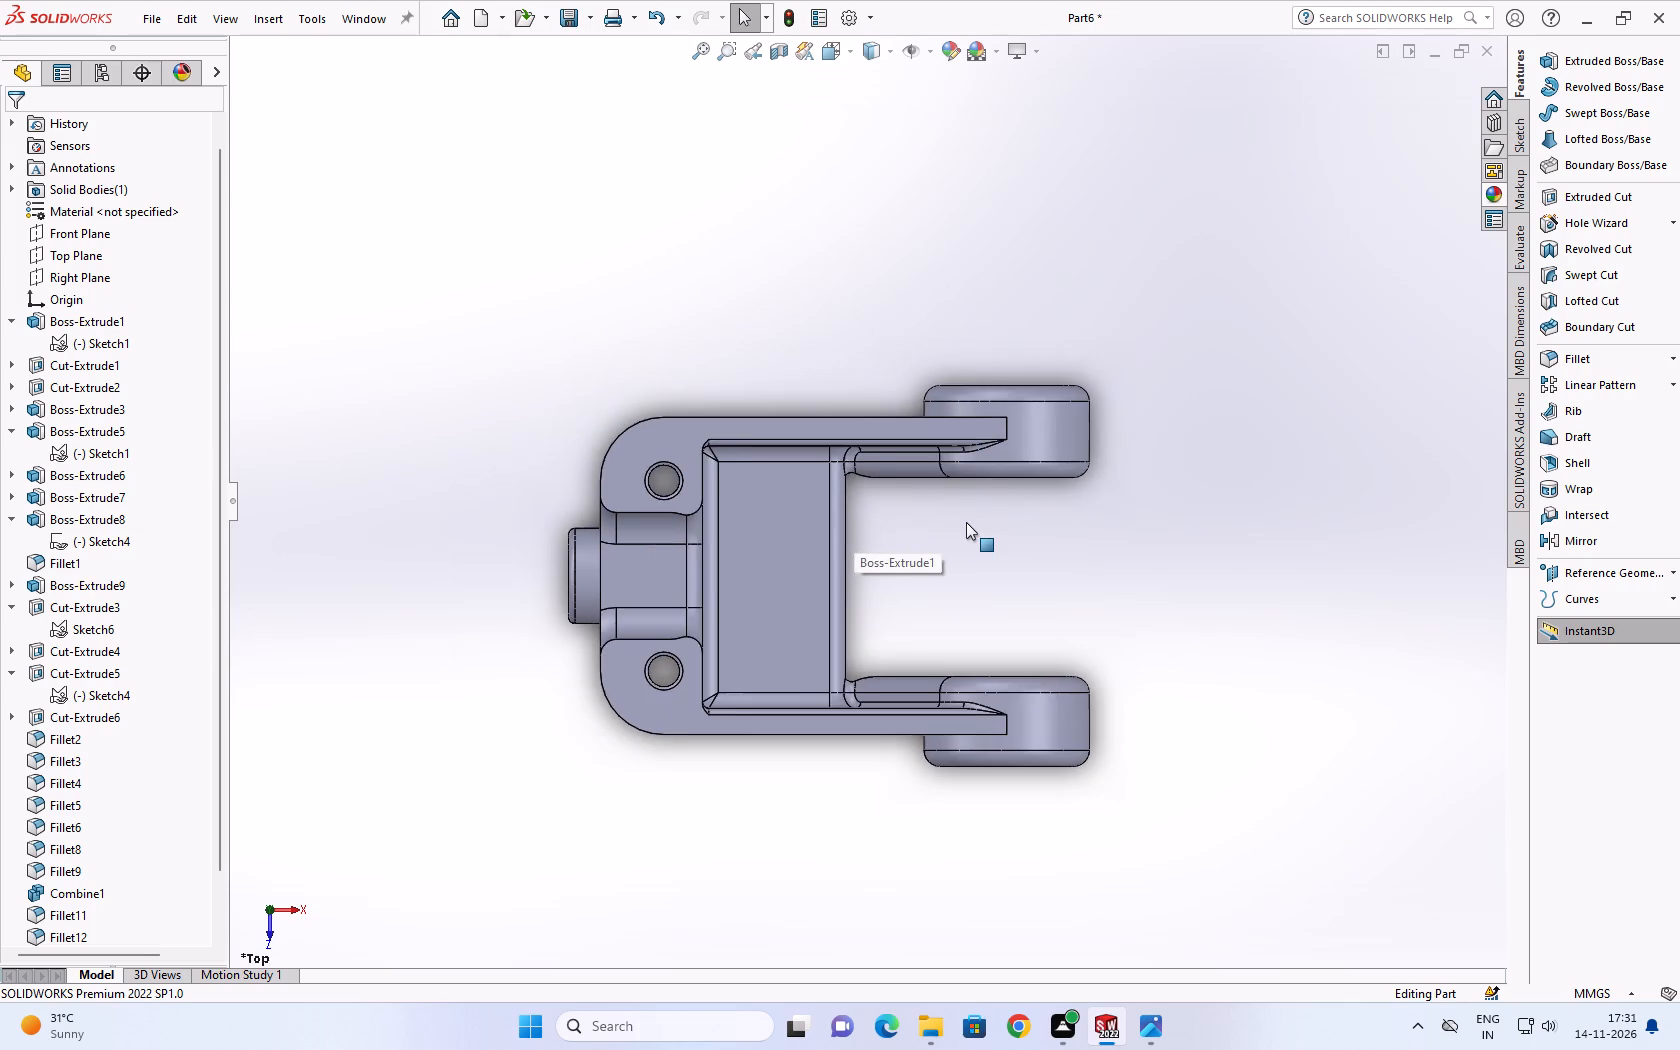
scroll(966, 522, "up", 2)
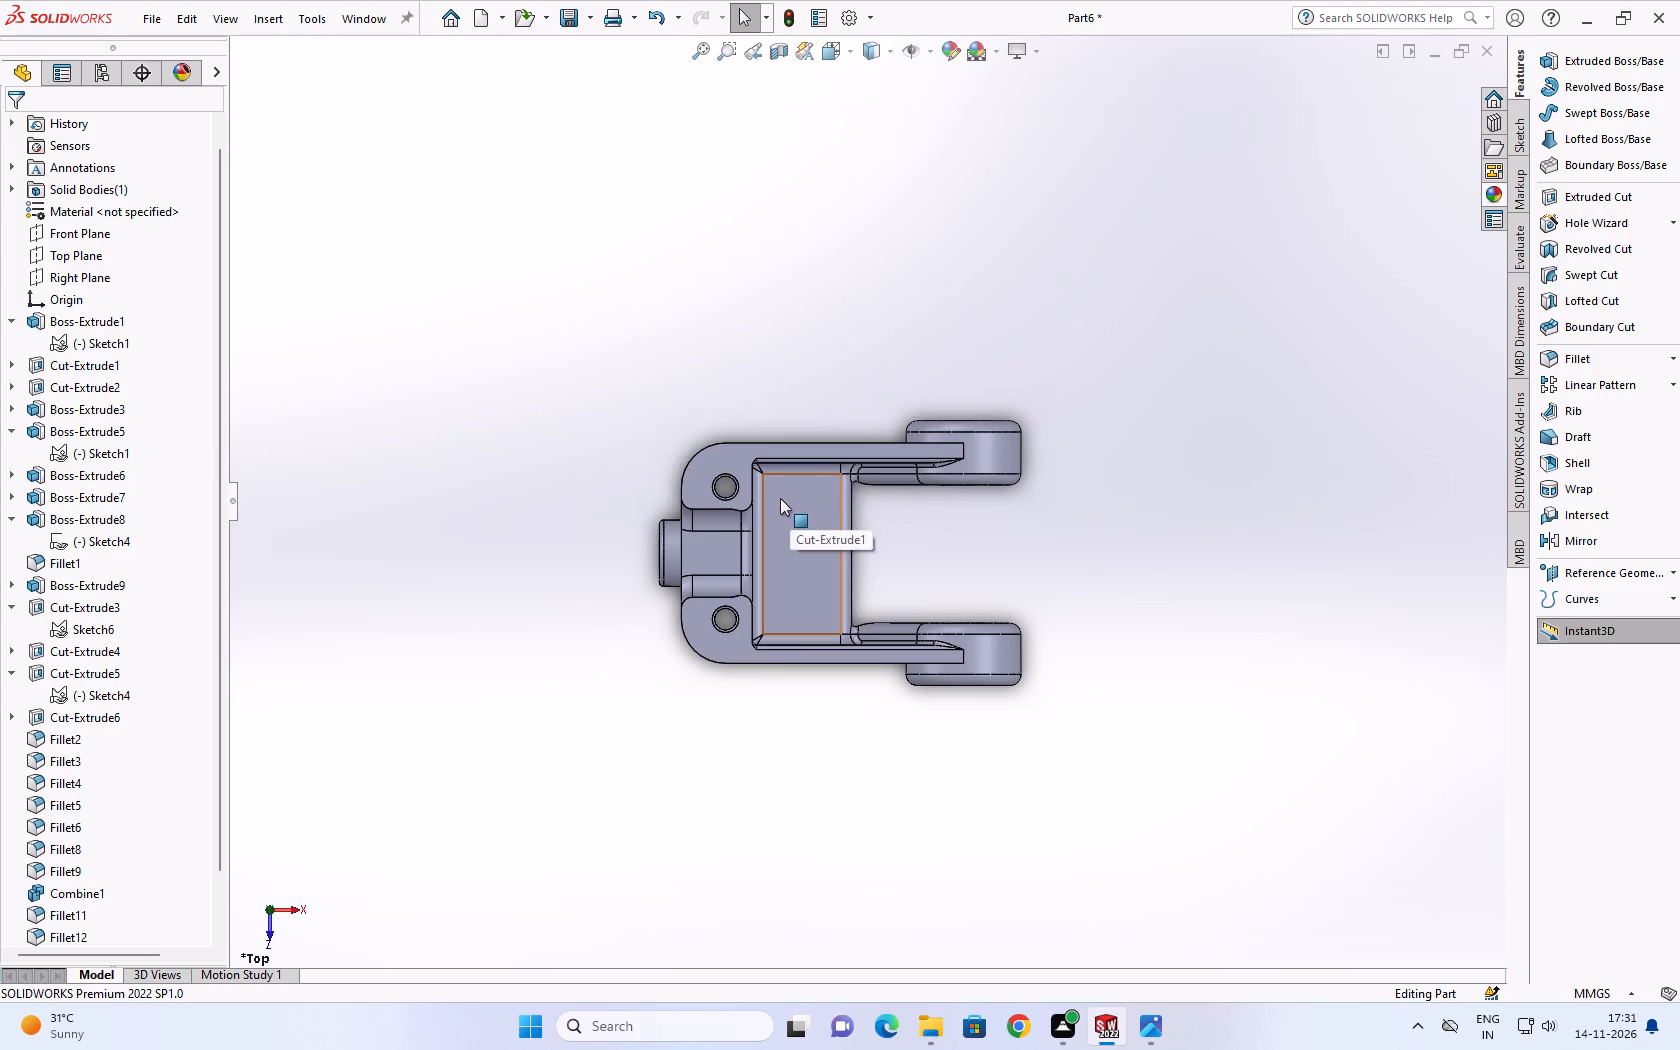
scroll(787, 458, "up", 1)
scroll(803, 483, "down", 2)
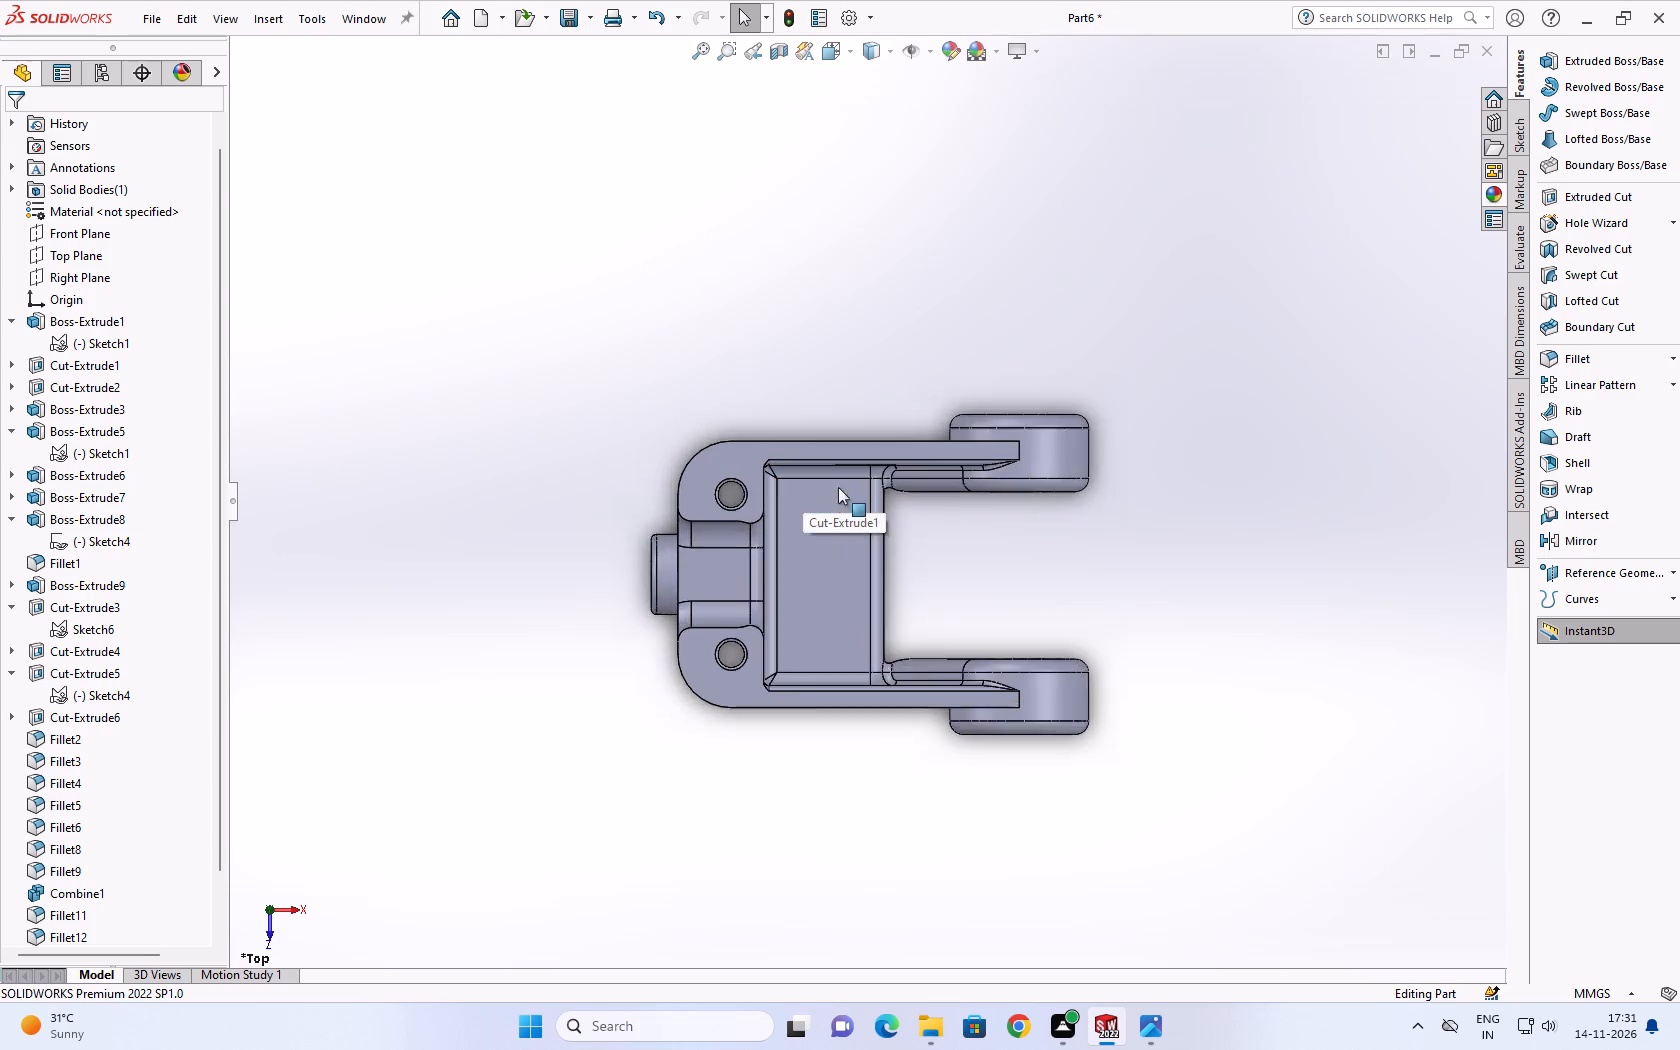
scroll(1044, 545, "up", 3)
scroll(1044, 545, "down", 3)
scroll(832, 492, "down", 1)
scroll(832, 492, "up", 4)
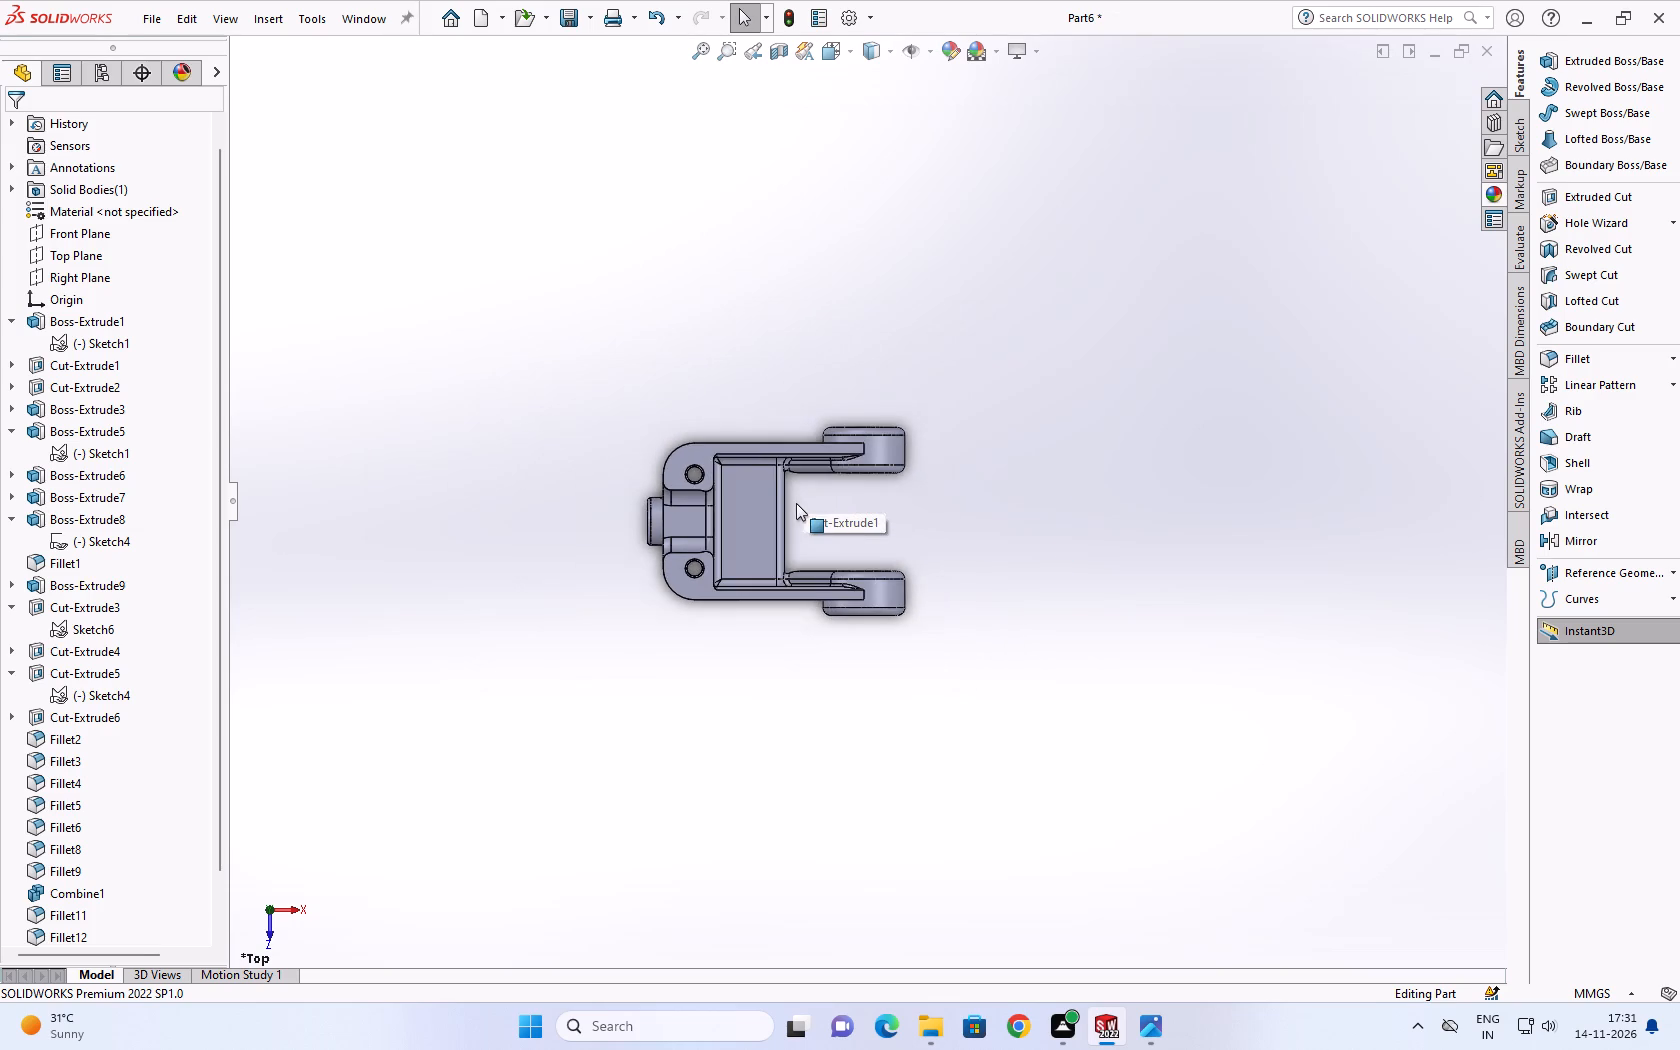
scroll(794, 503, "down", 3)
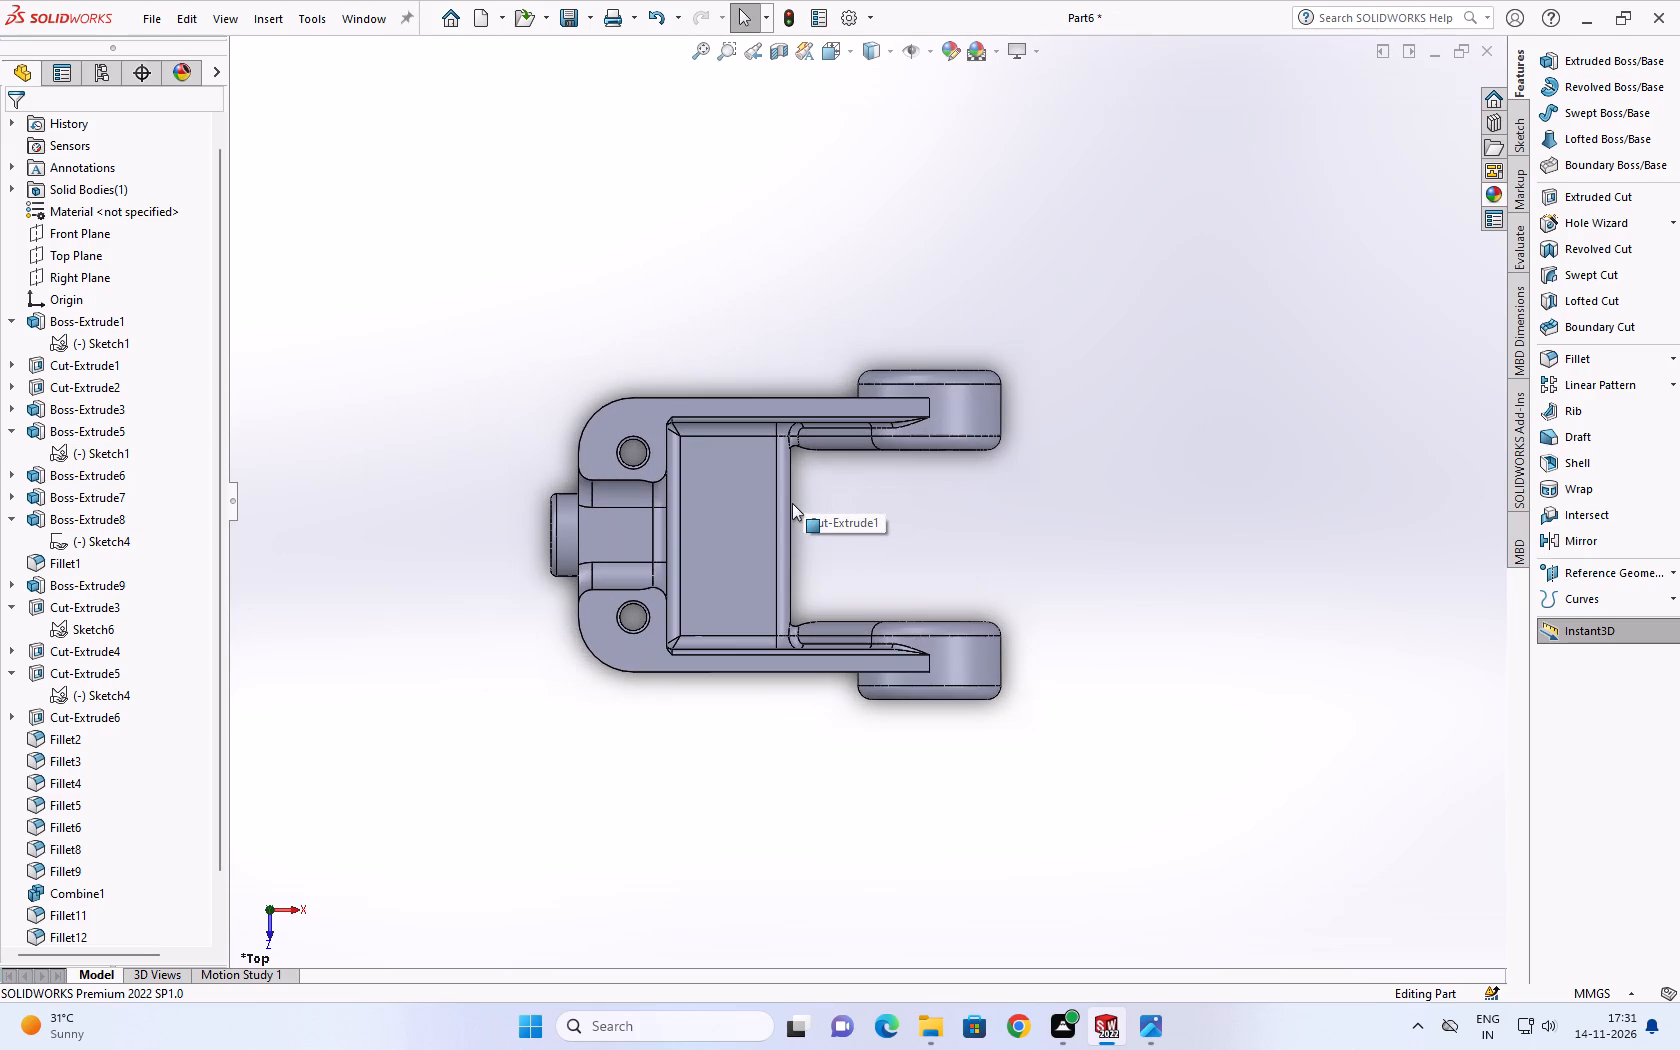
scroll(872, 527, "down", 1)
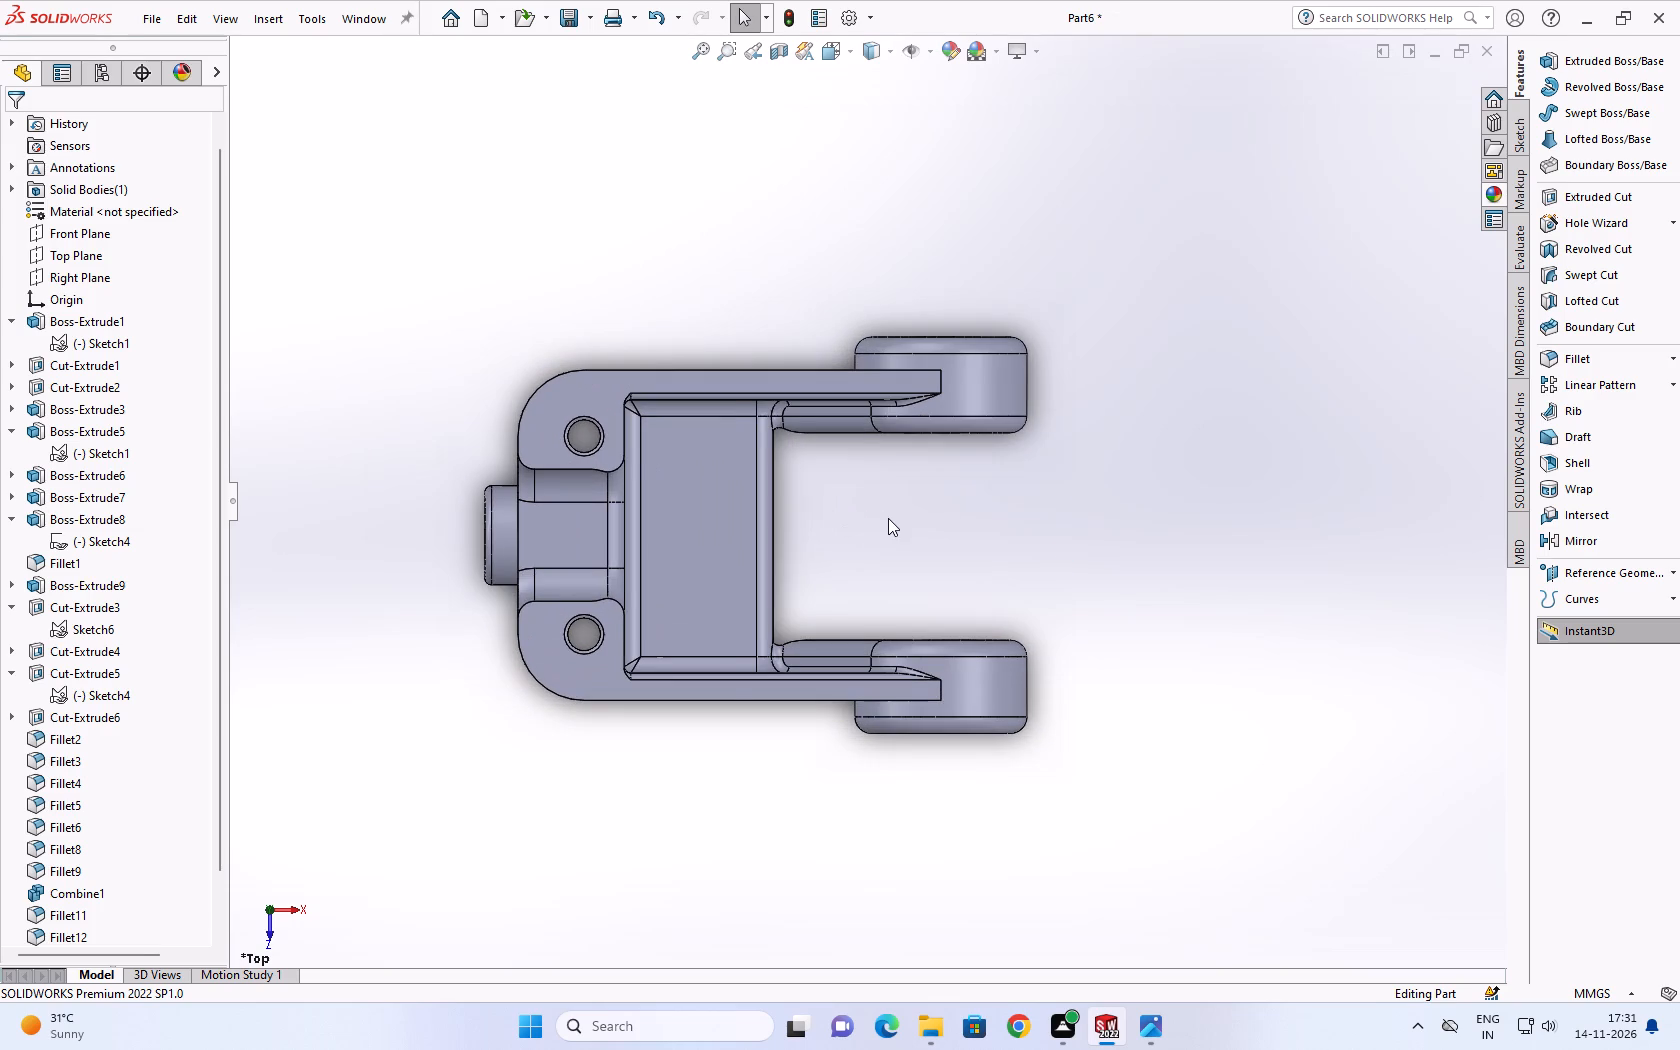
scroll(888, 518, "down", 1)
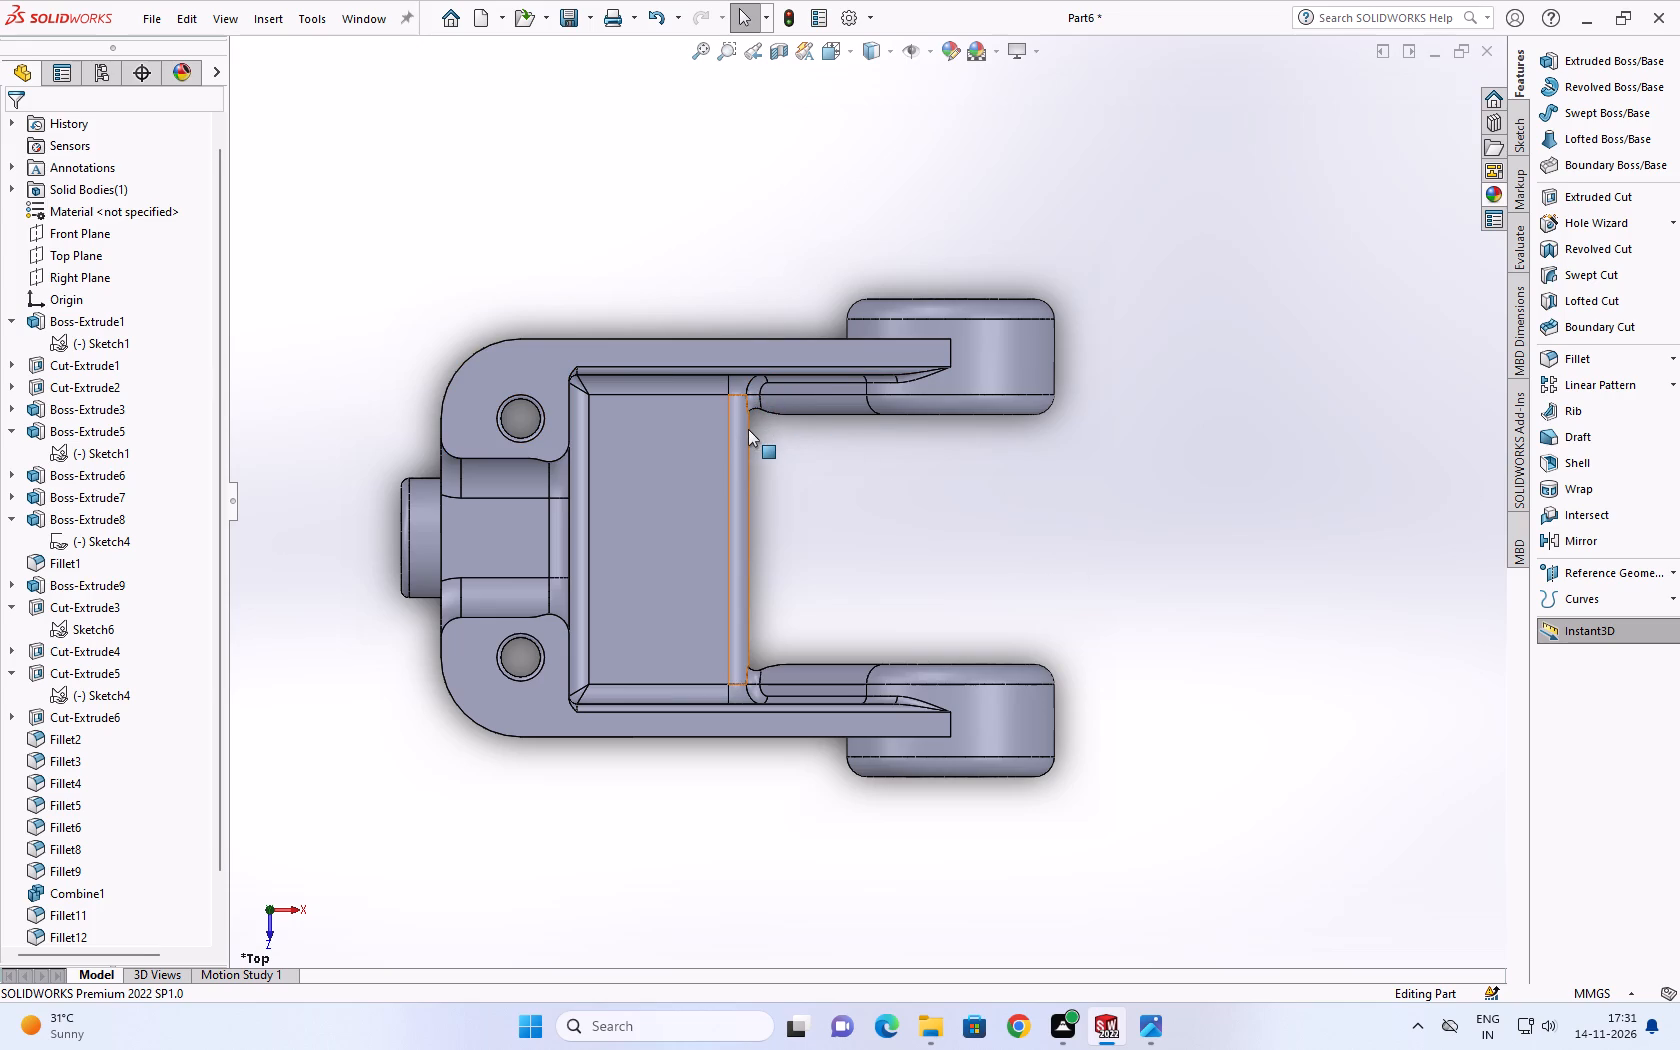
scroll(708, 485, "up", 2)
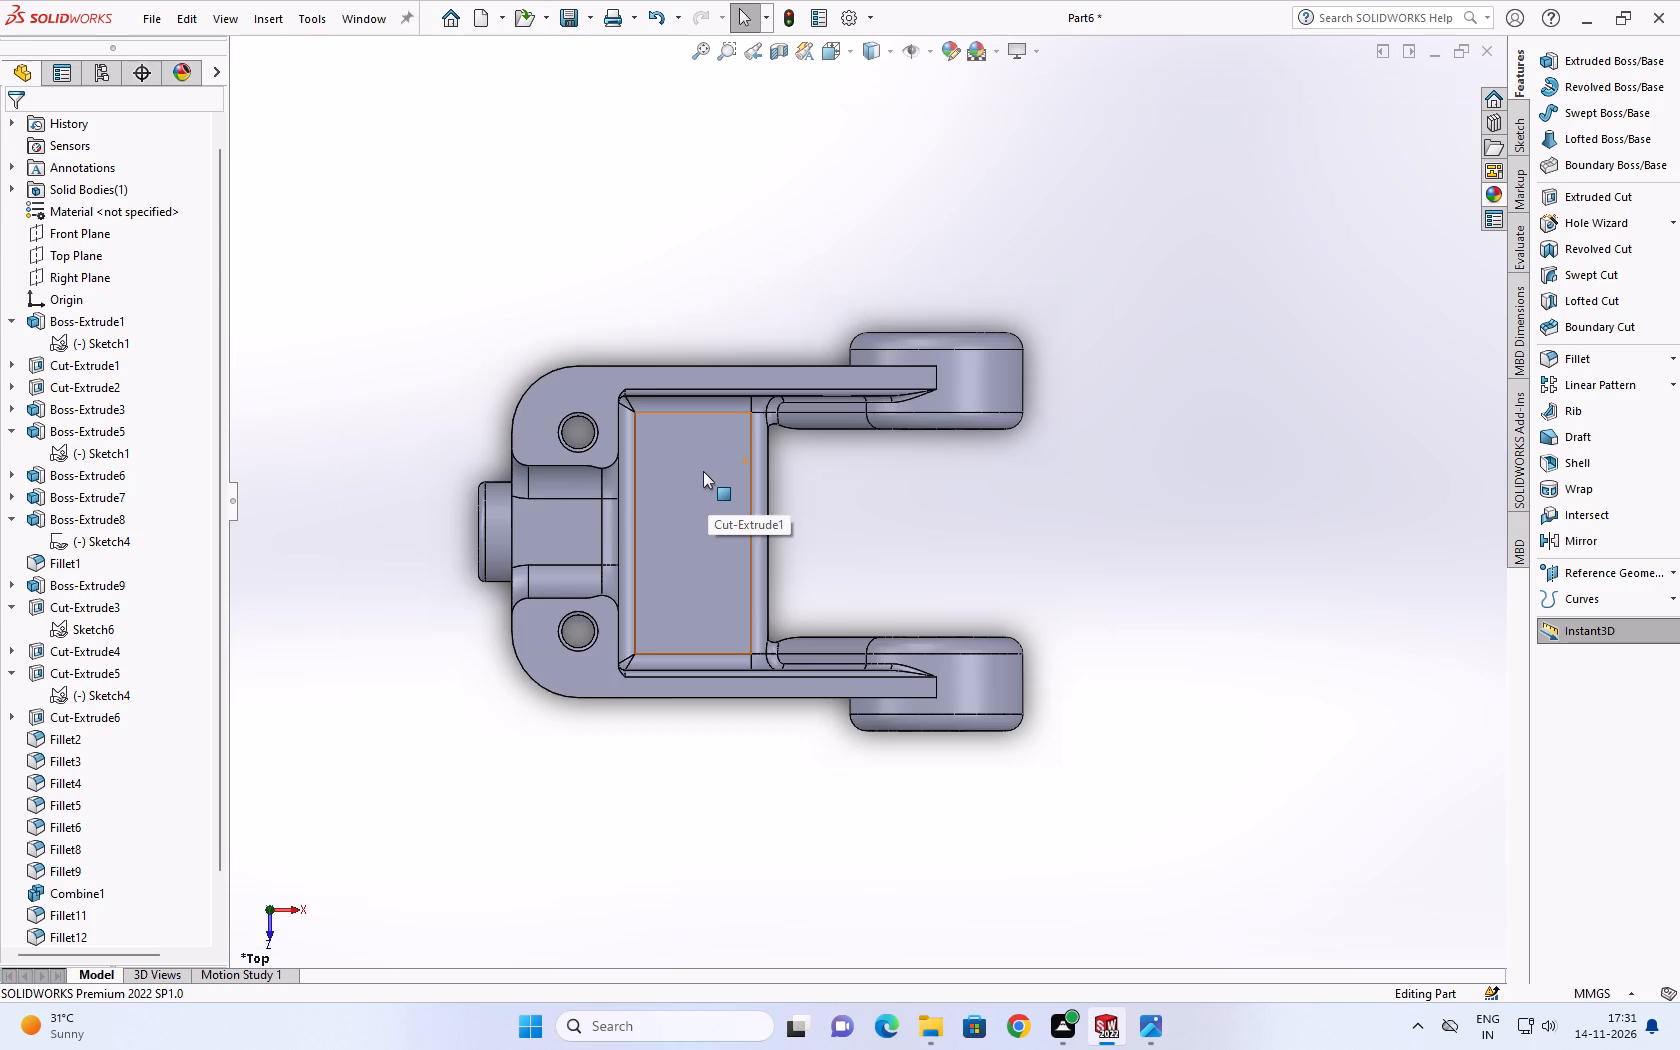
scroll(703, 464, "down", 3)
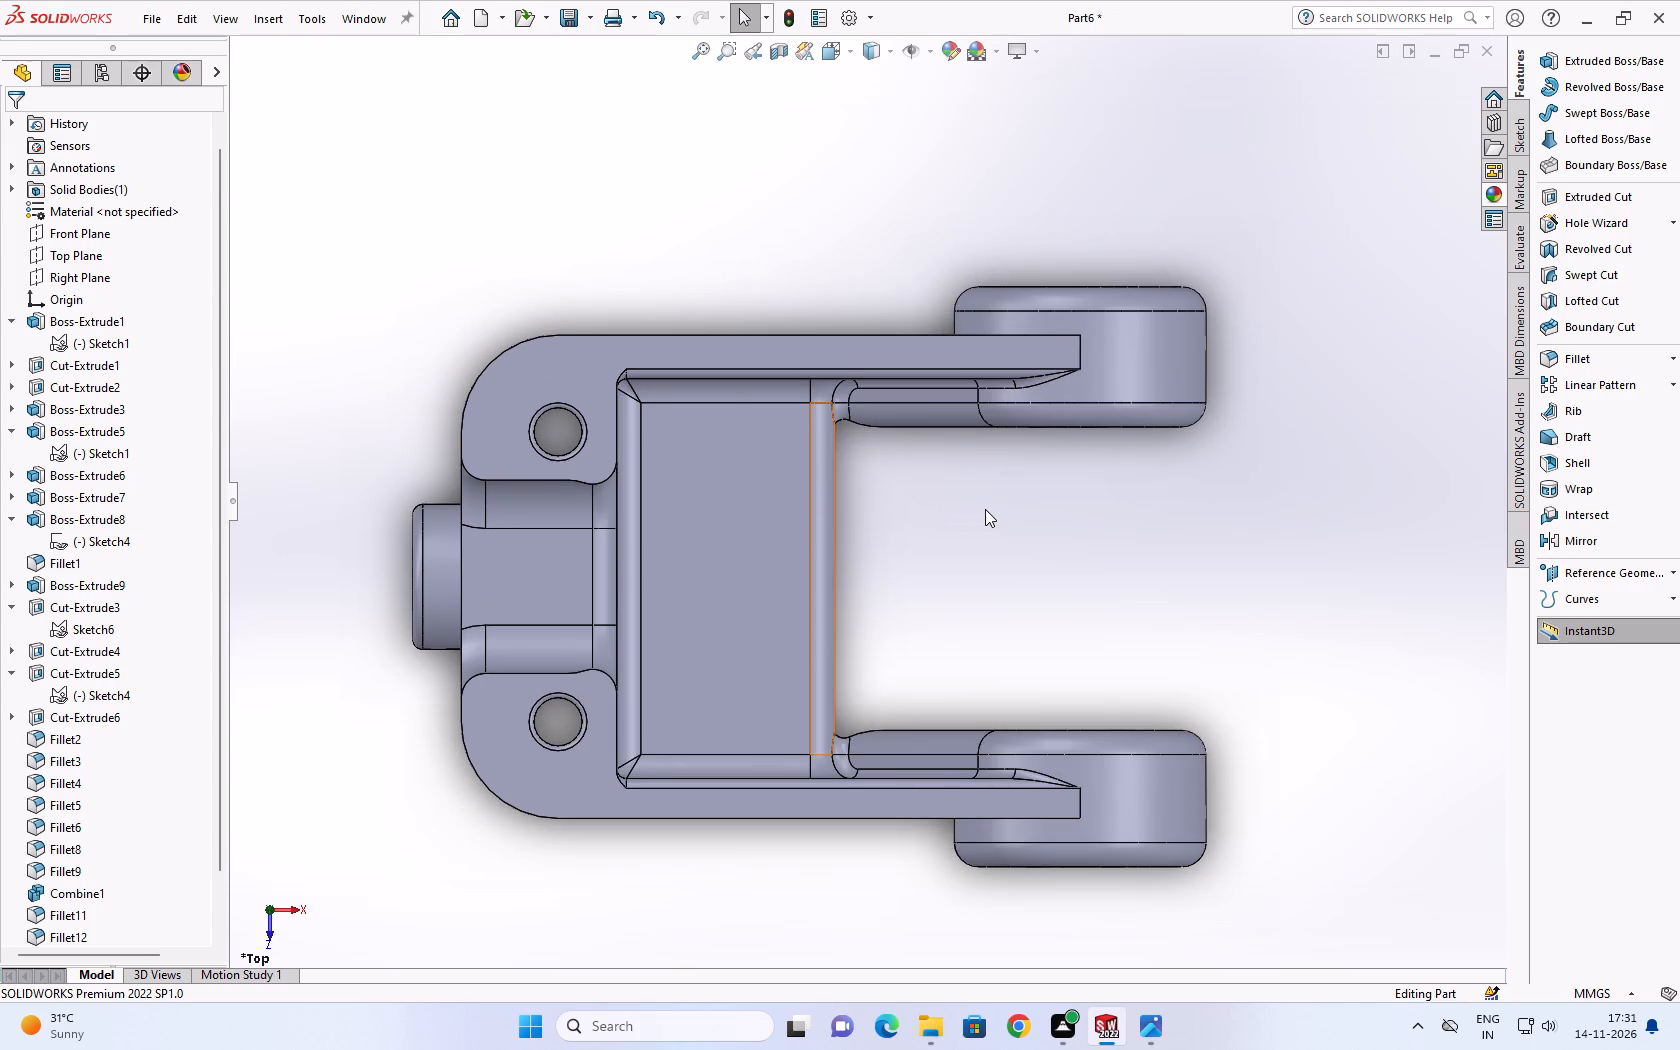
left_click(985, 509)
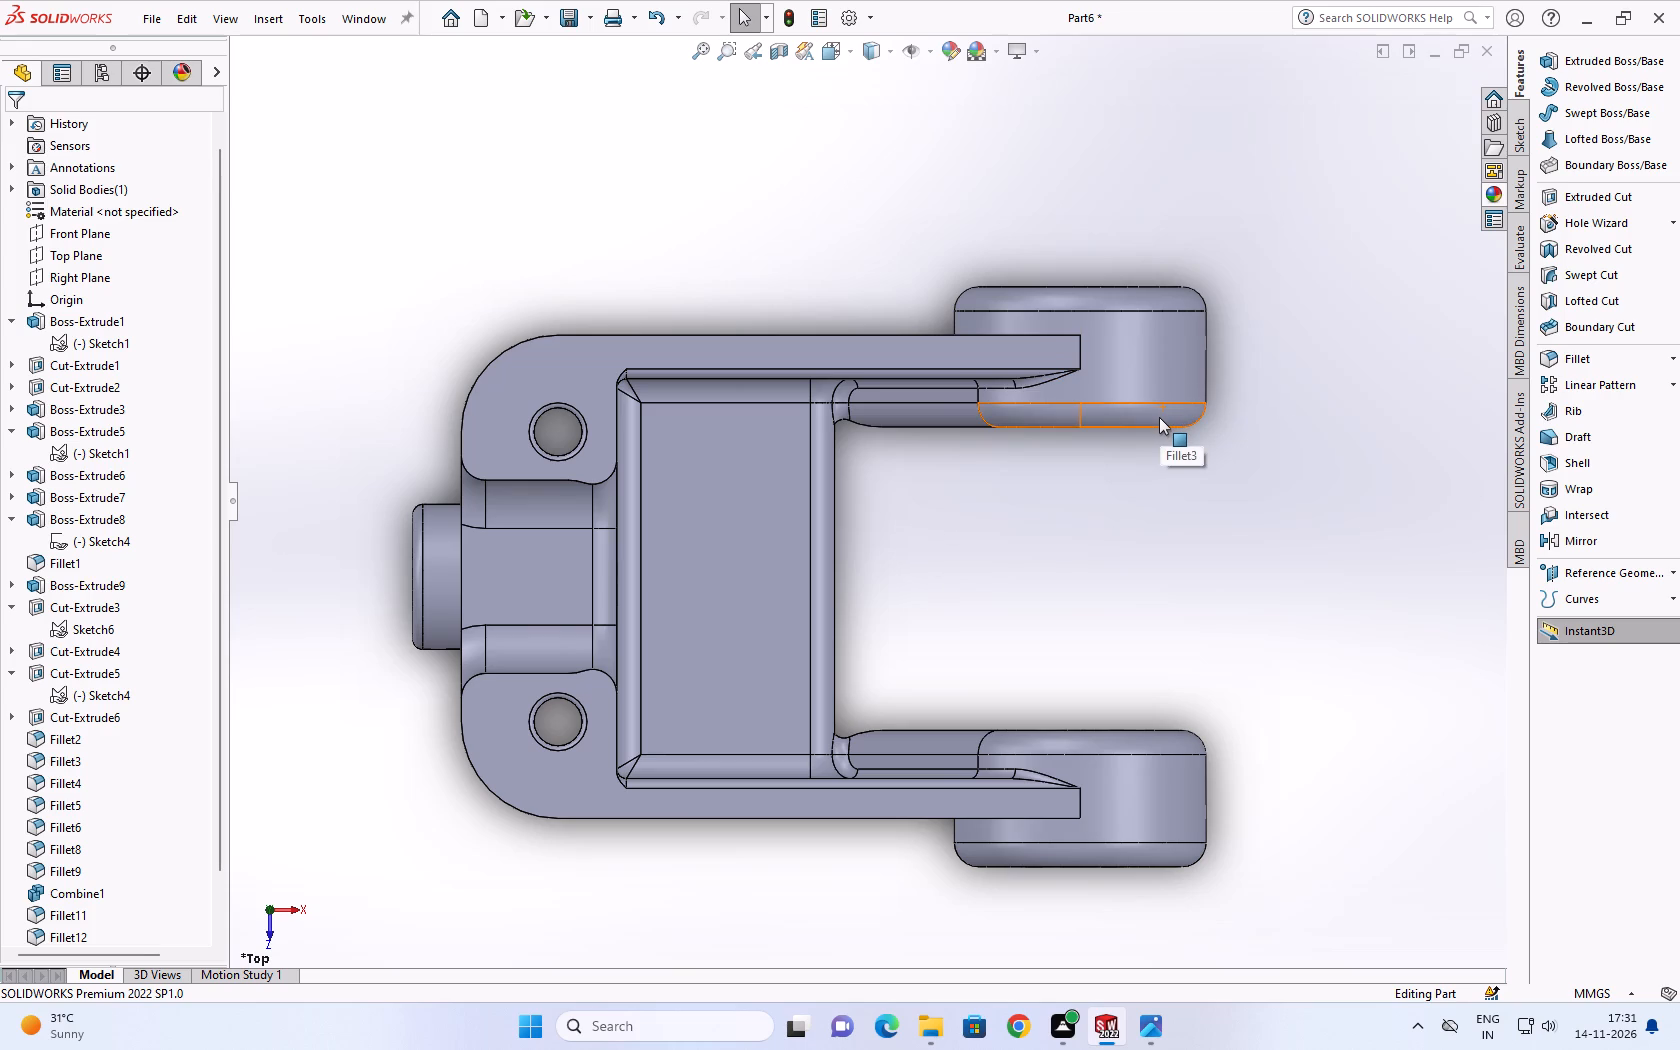
Examine the inner sides of the arms, the arm-end bosses and the pocket from several orbited angles.
scroll(965, 431, "down", 1)
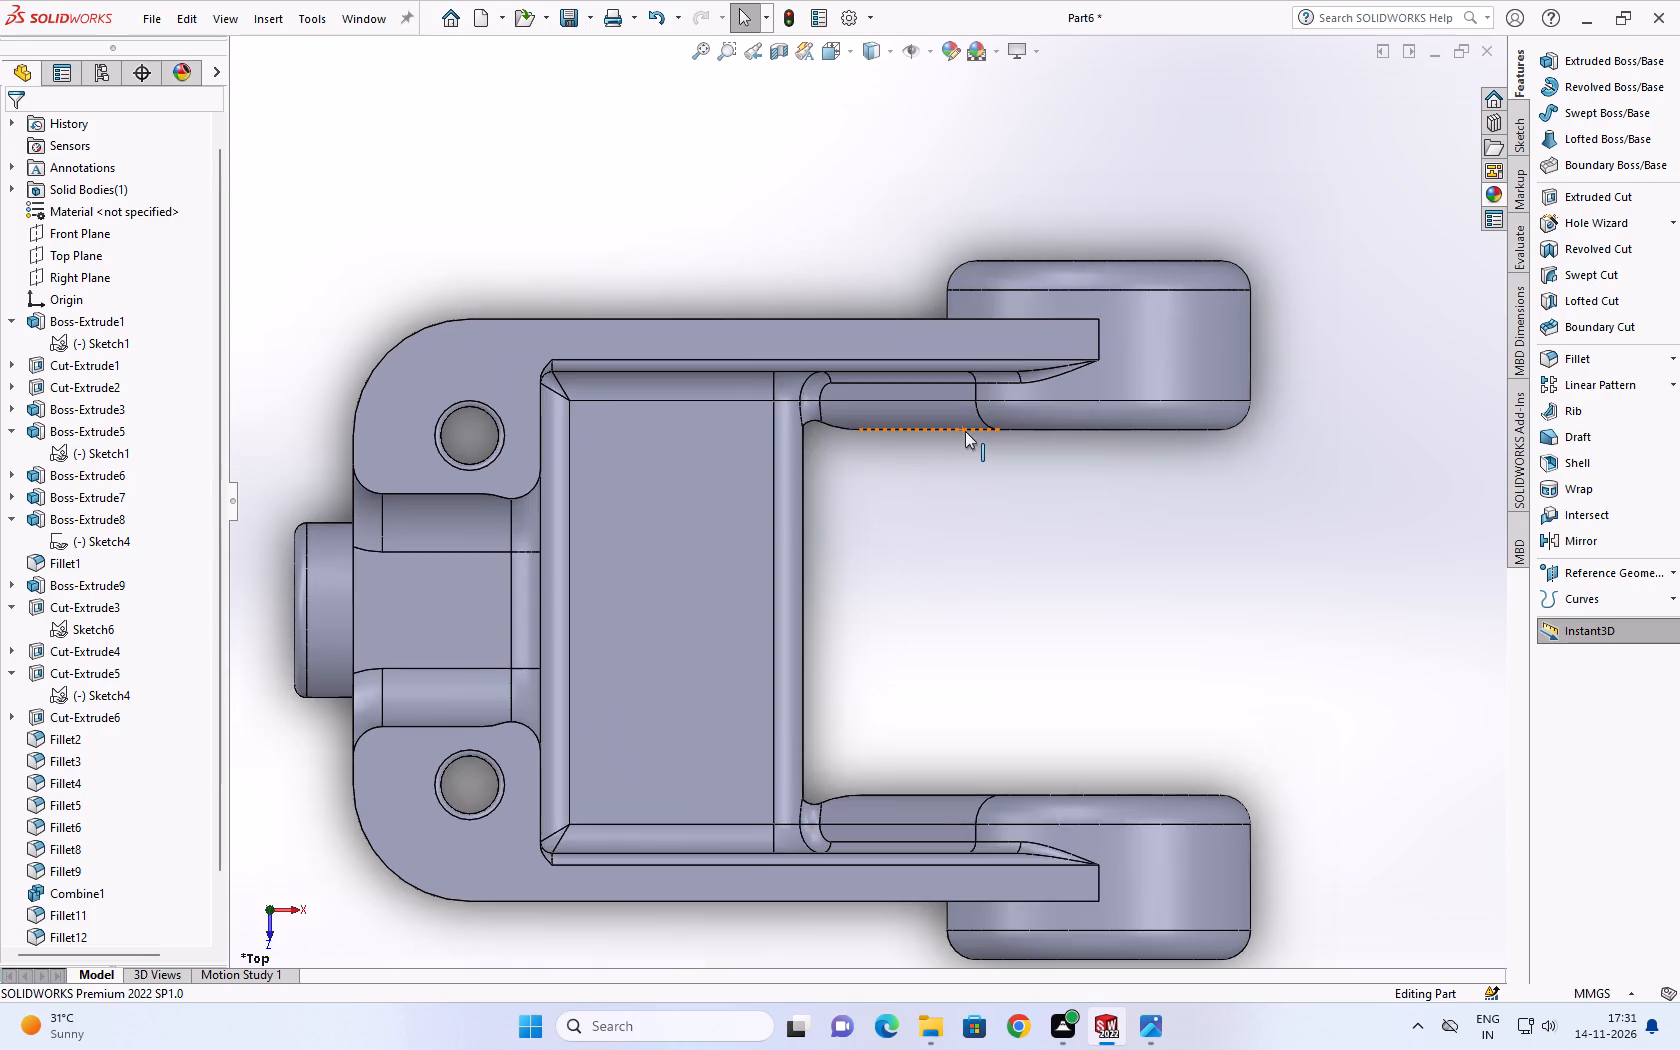
scroll(959, 438, "down", 2)
middle_click_drag(949, 448, 793, 253)
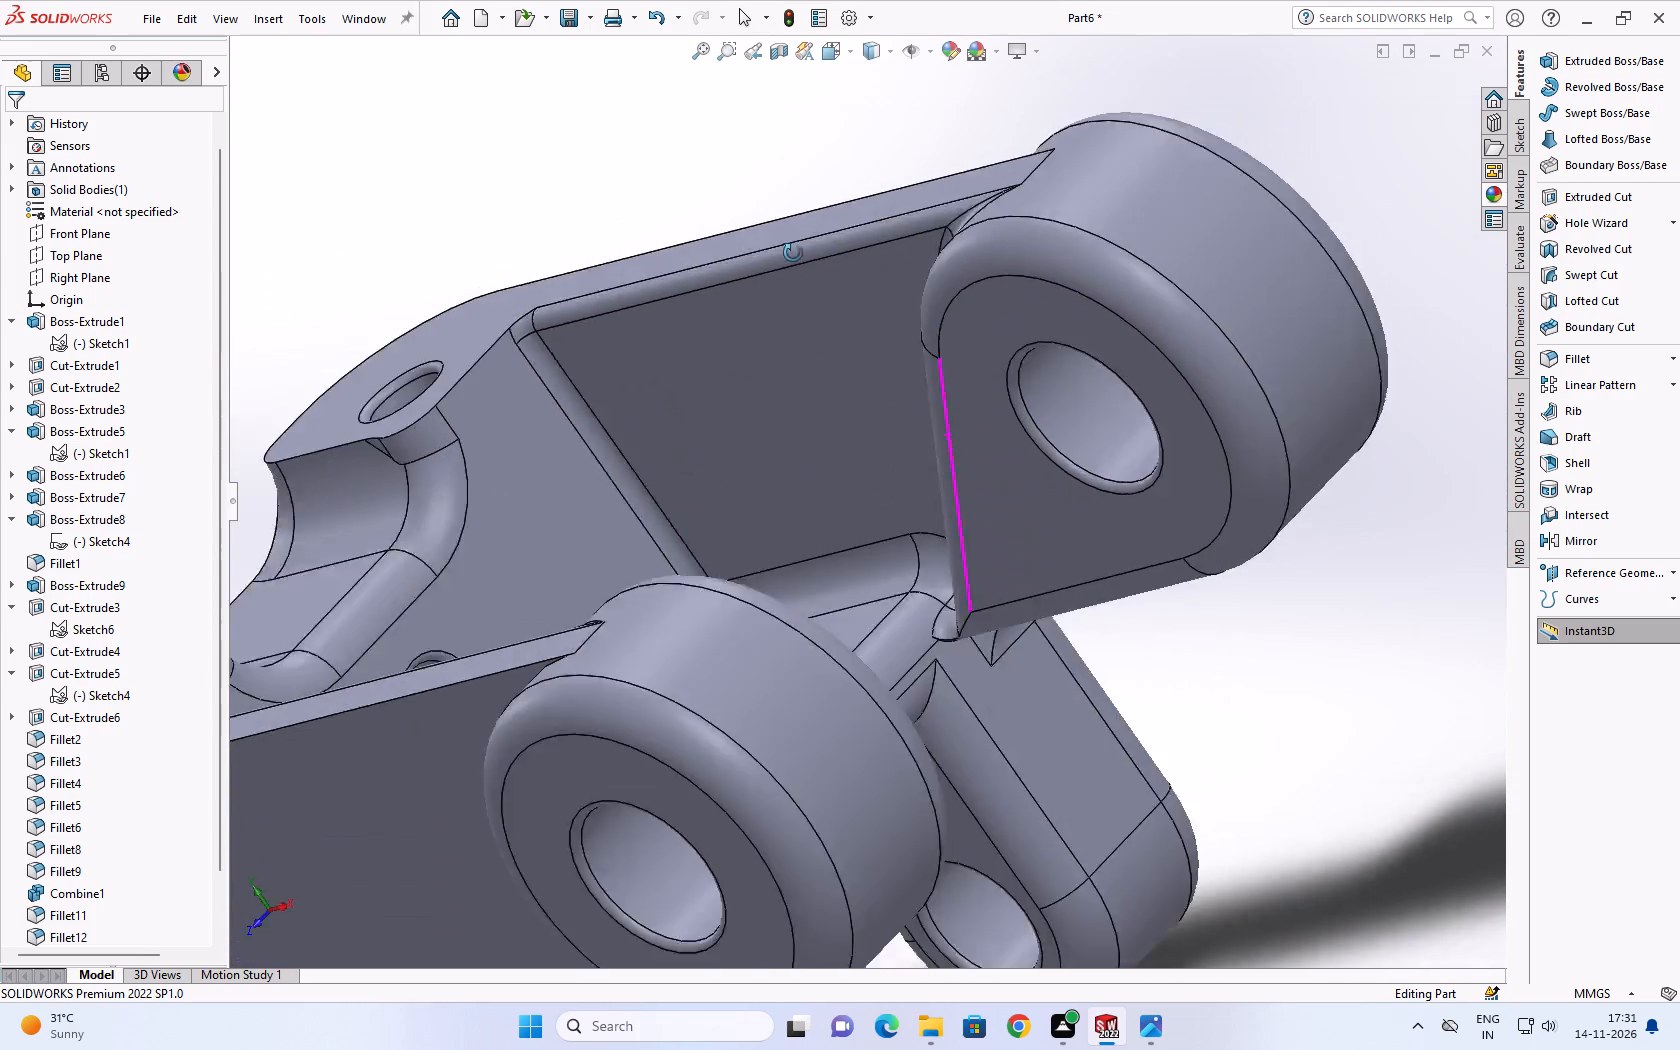
middle_click_drag(793, 253, 919, 640)
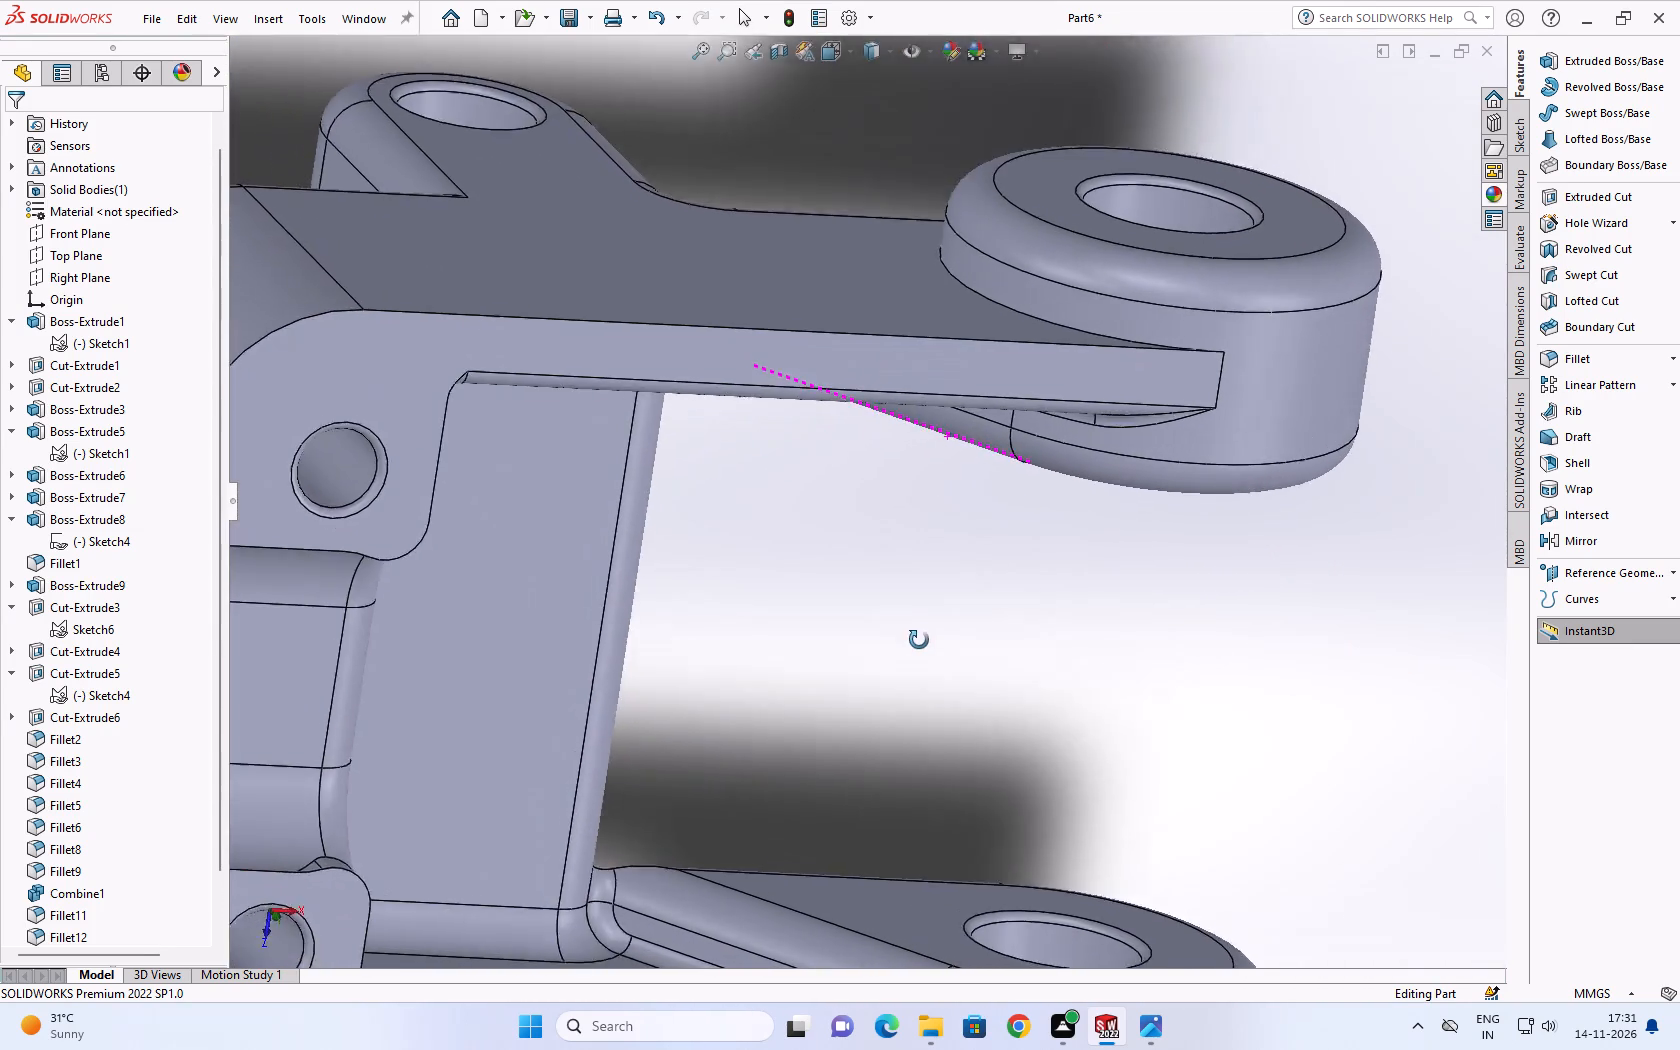
middle_click_drag(919, 640, 882, 606)
middle_click(881, 605)
middle_click_drag(876, 599, 860, 547)
scroll(860, 545, "up", 3)
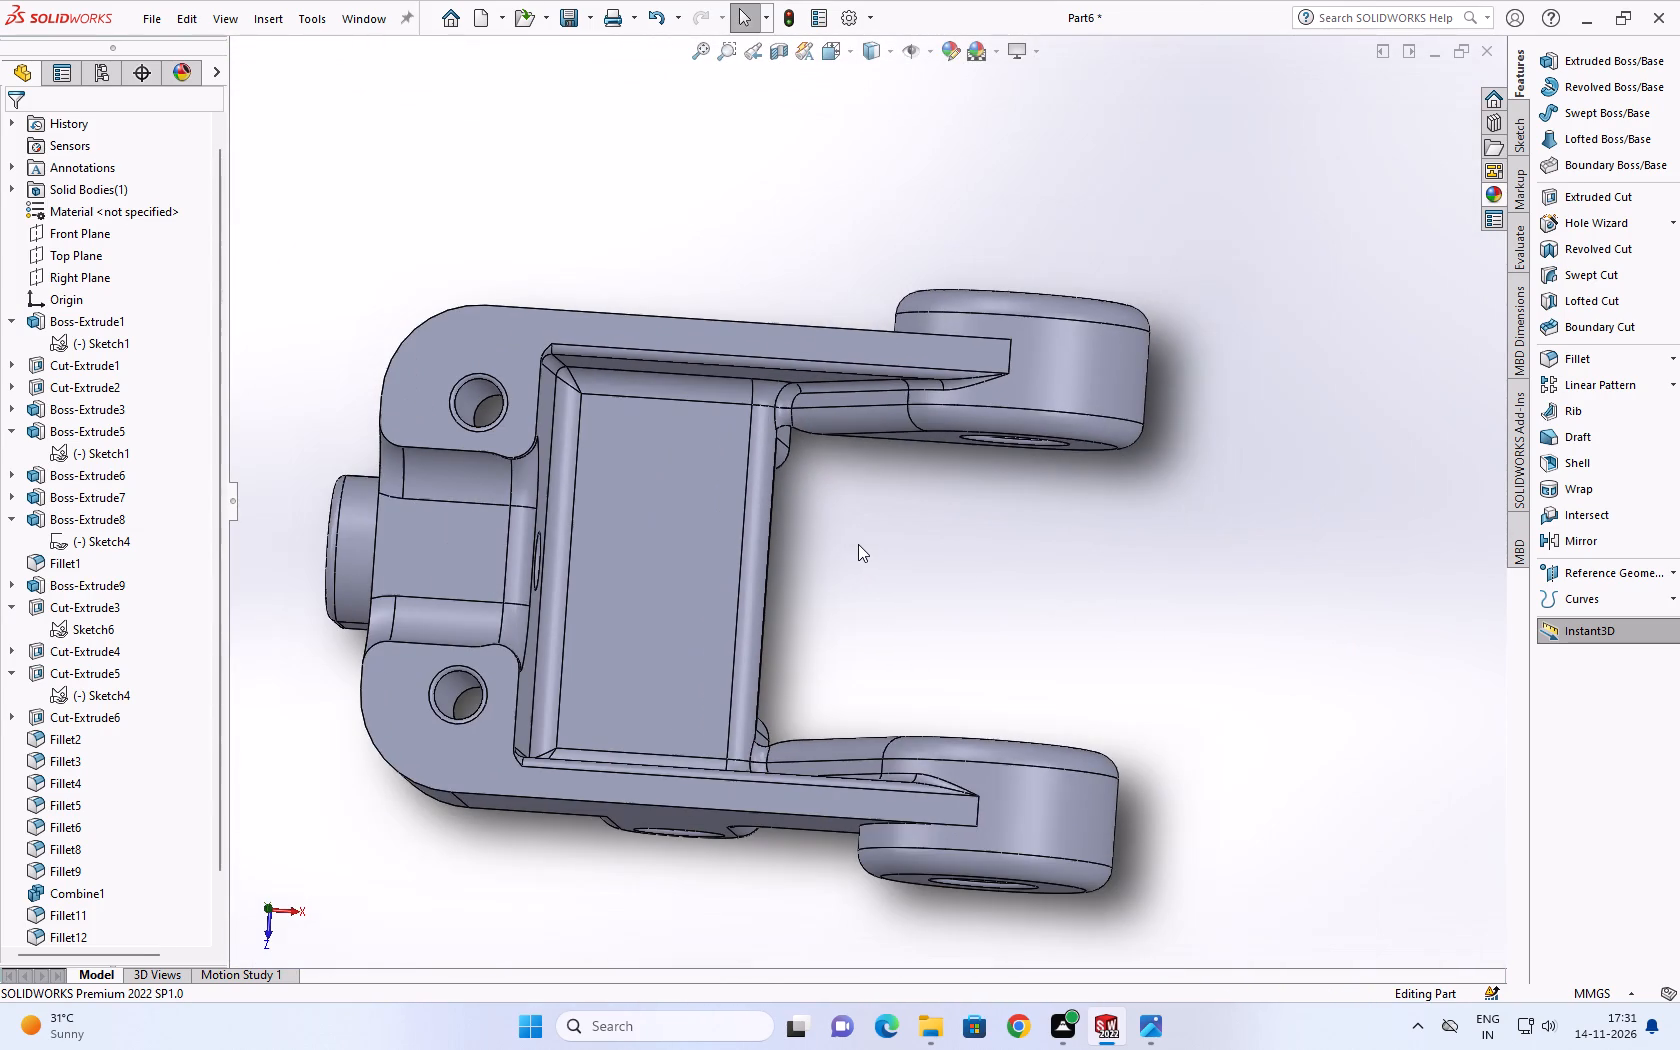
scroll(875, 509, "down", 1)
middle_click_drag(875, 509, 898, 597)
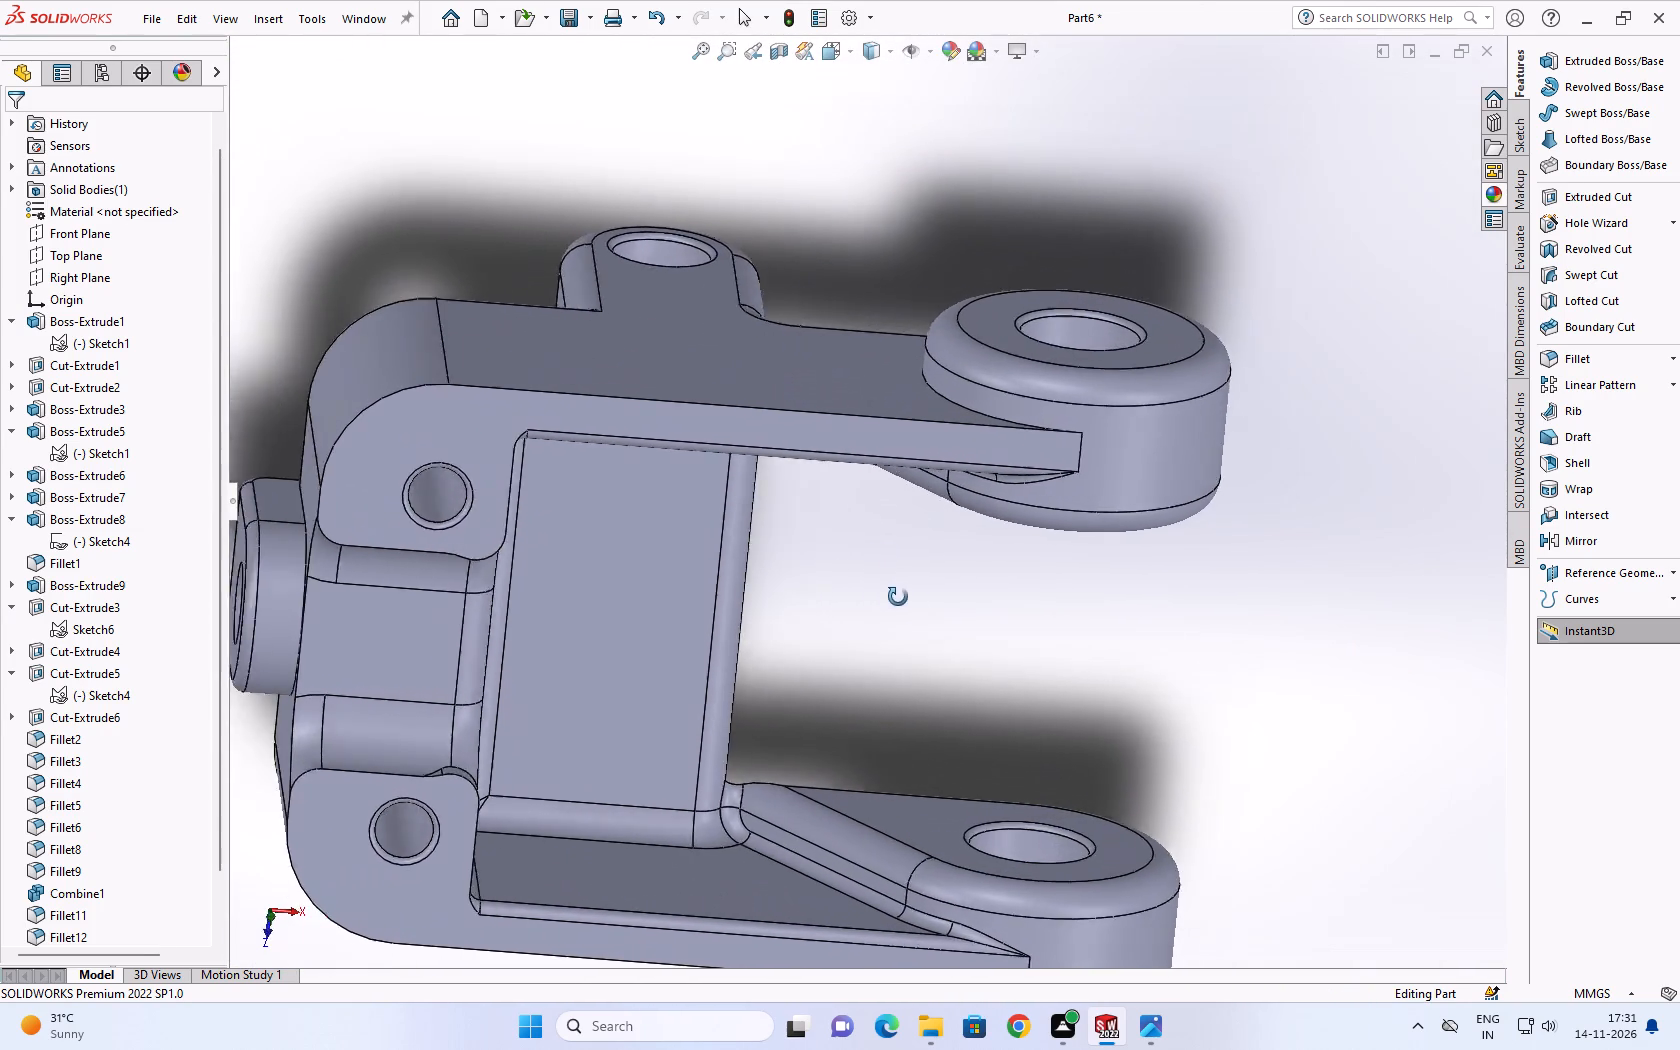
middle_click_drag(898, 597, 878, 523)
scroll(878, 523, "up", 1)
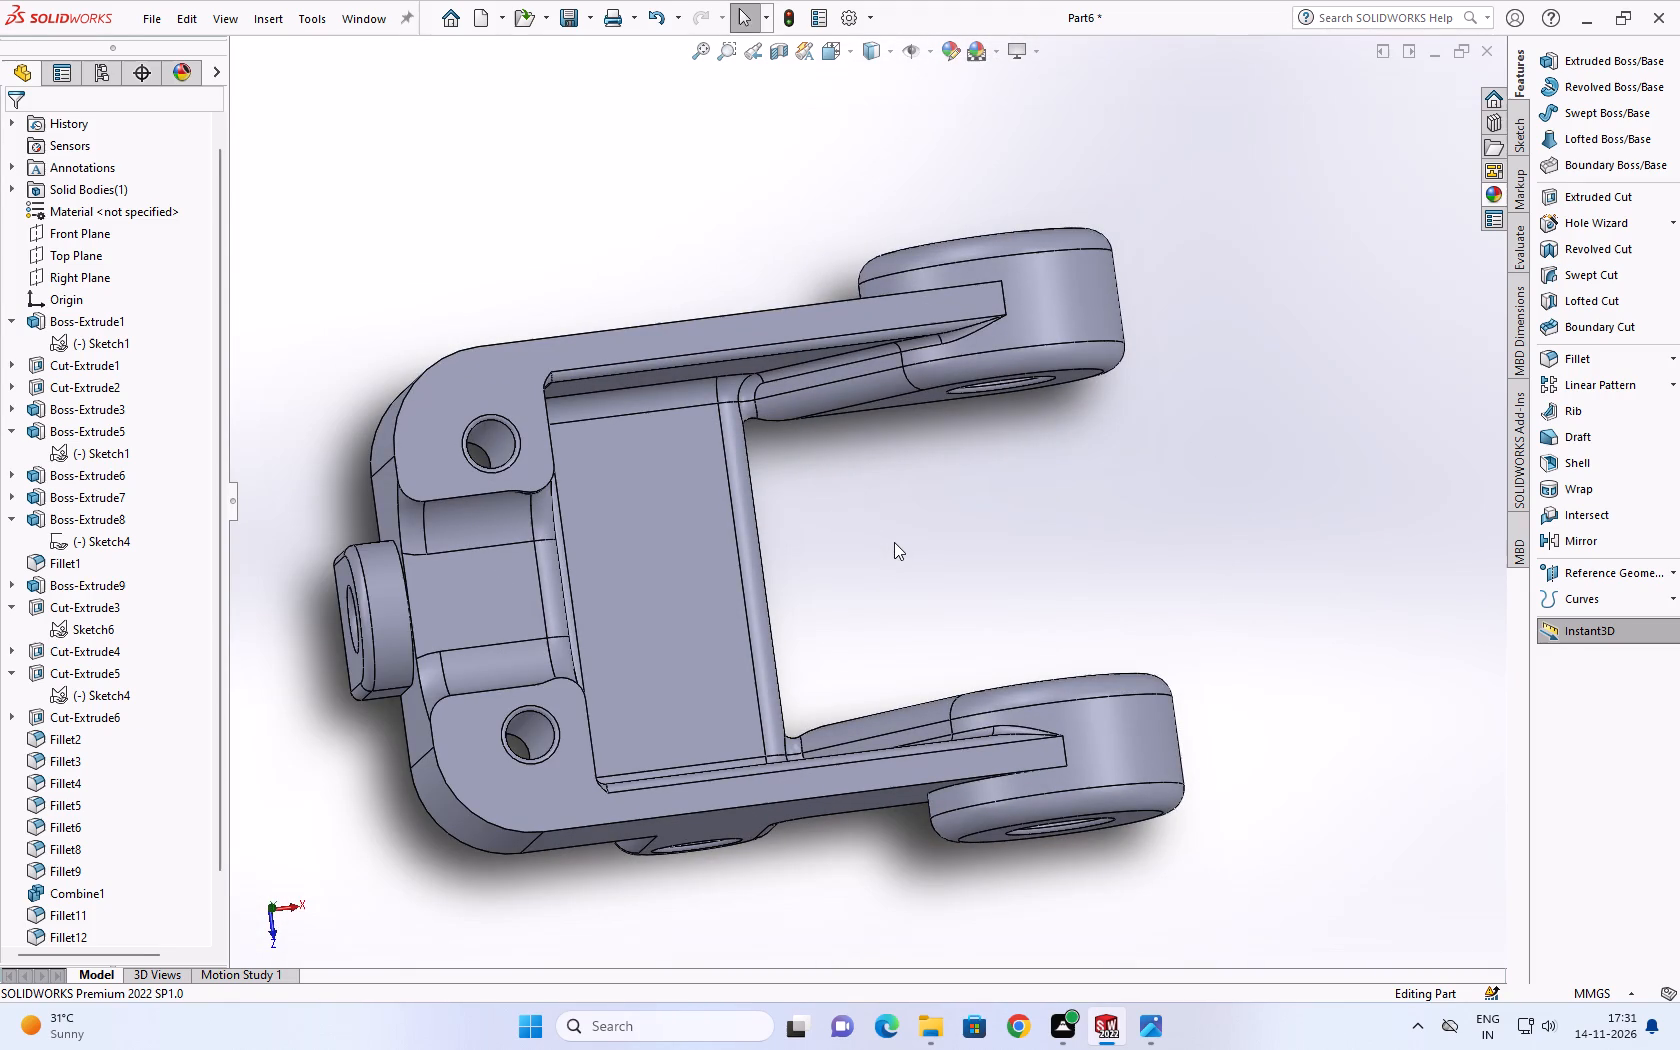
Examine the bracket in the standard bottom and top views and from tilted angles, ending in the top view.
right_click_drag(919, 519, 1024, 469)
right_click_drag(959, 602, 898, 697)
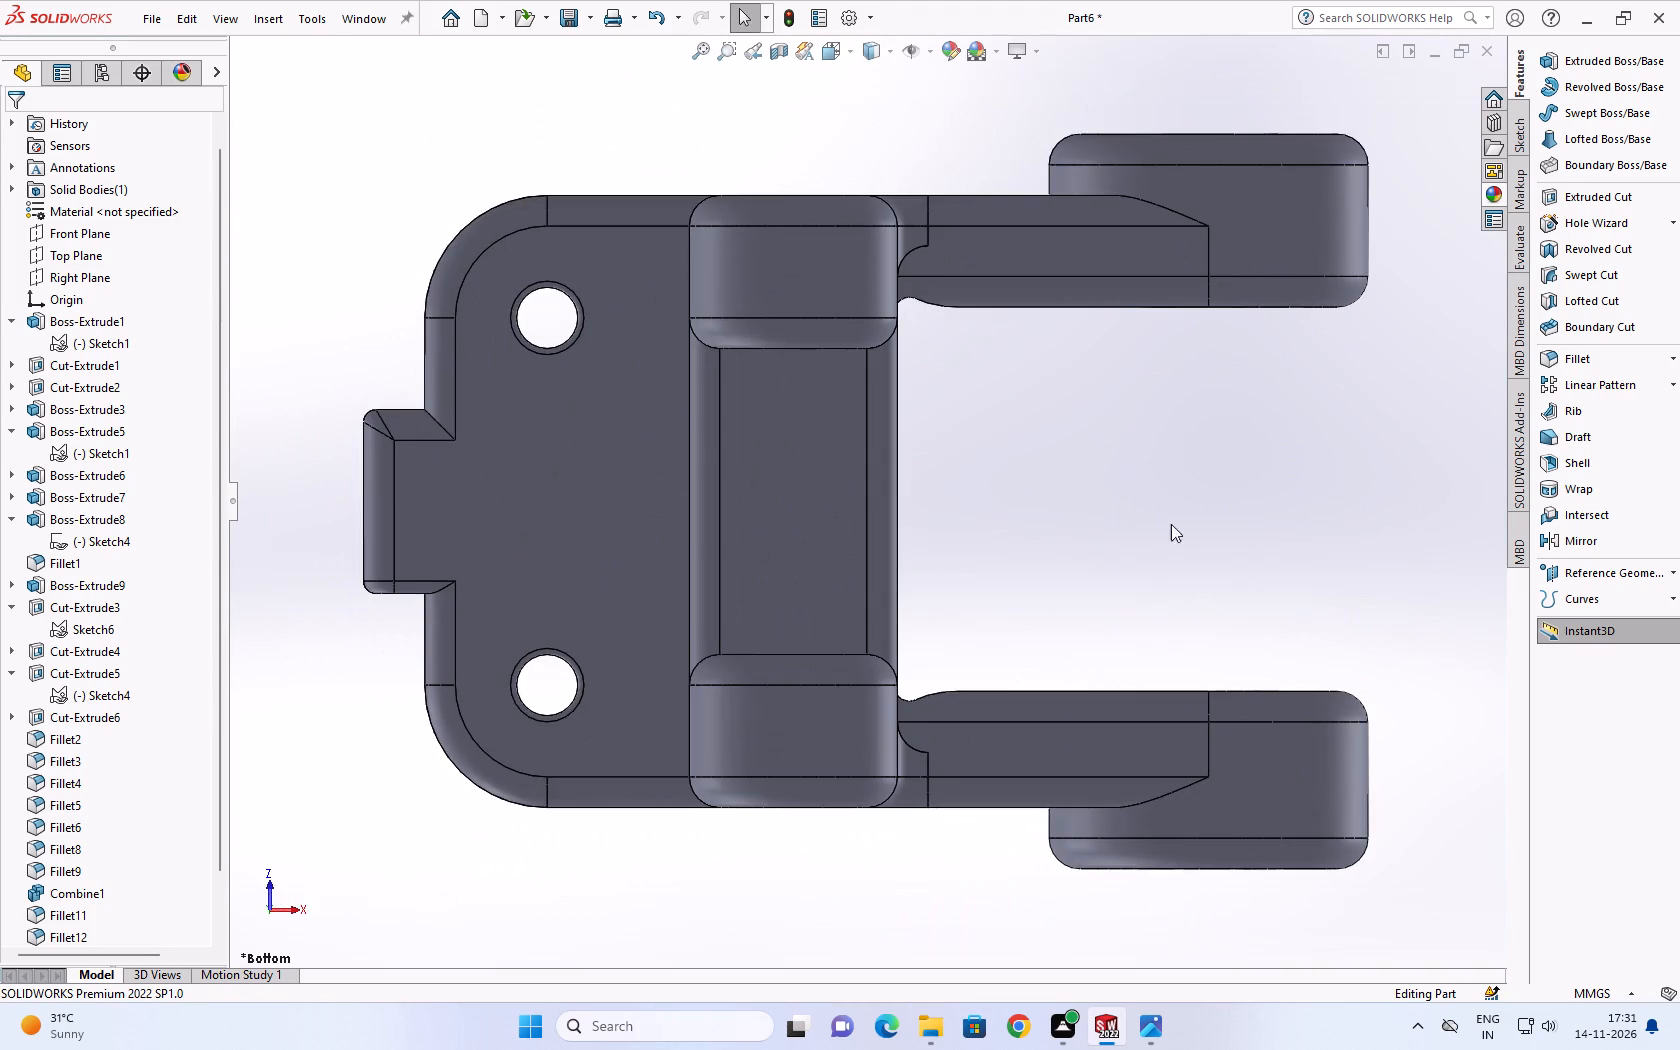
right_click_drag(1139, 506, 1239, 453)
right_click_drag(1279, 458, 1276, 511)
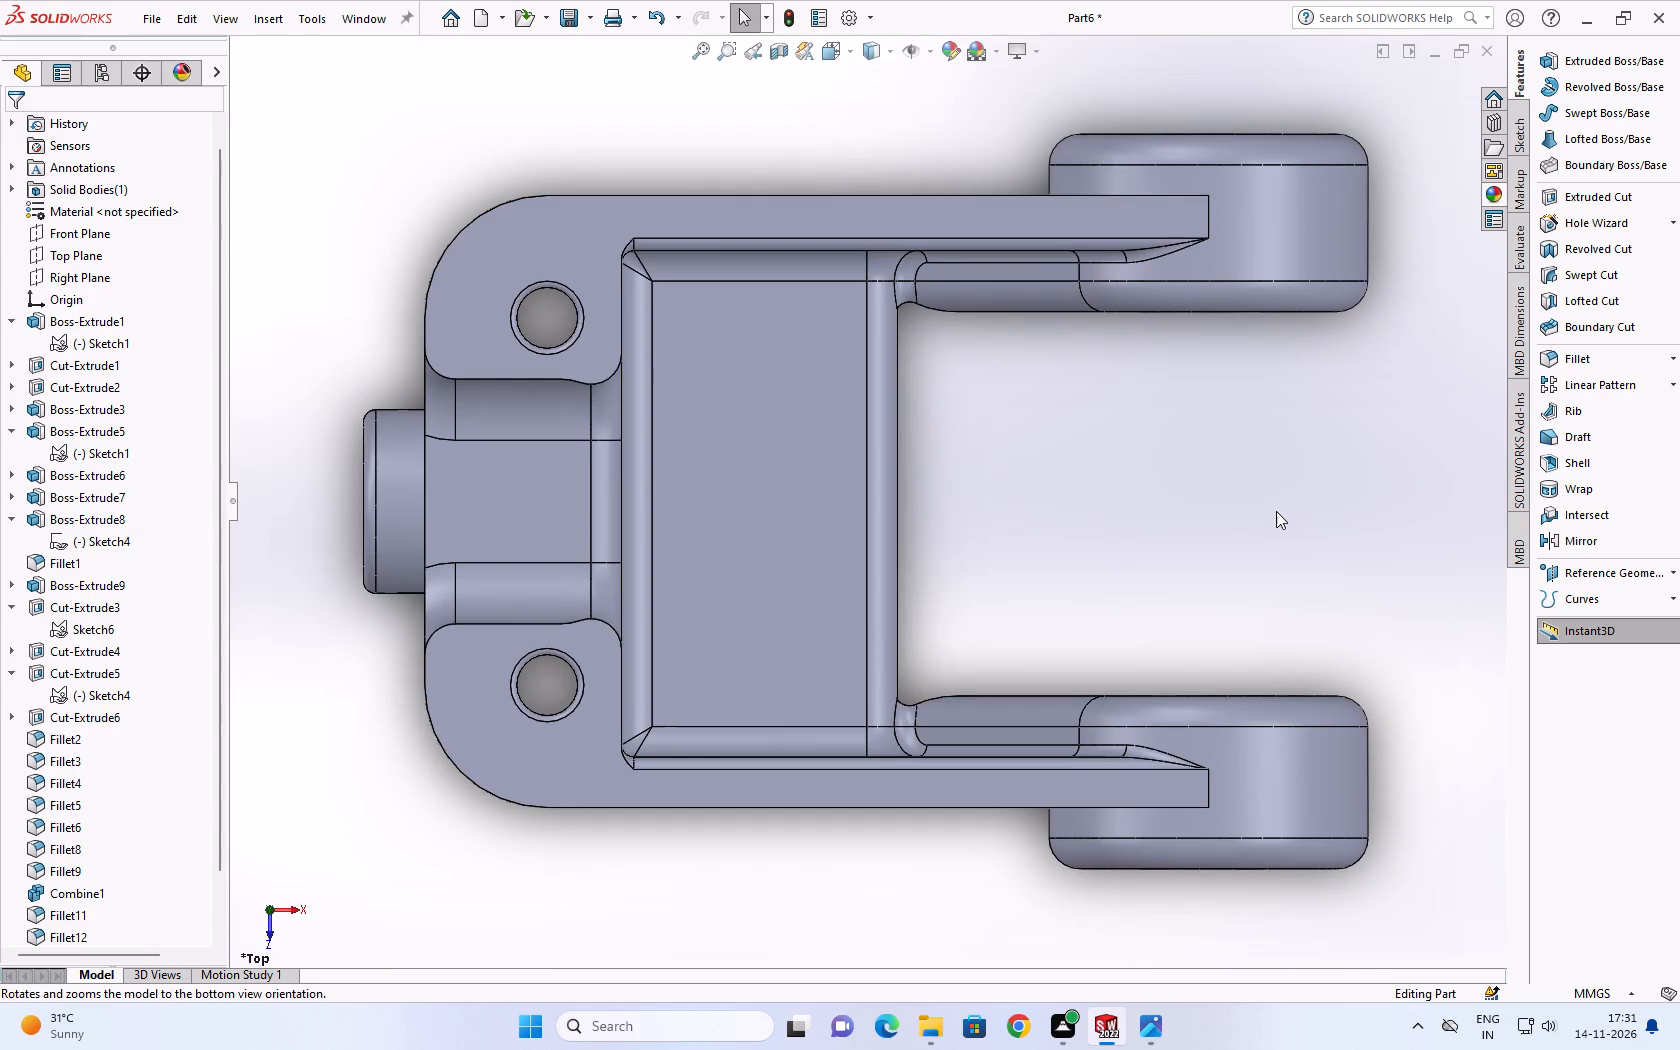
right_click_drag(1276, 511, 1274, 514)
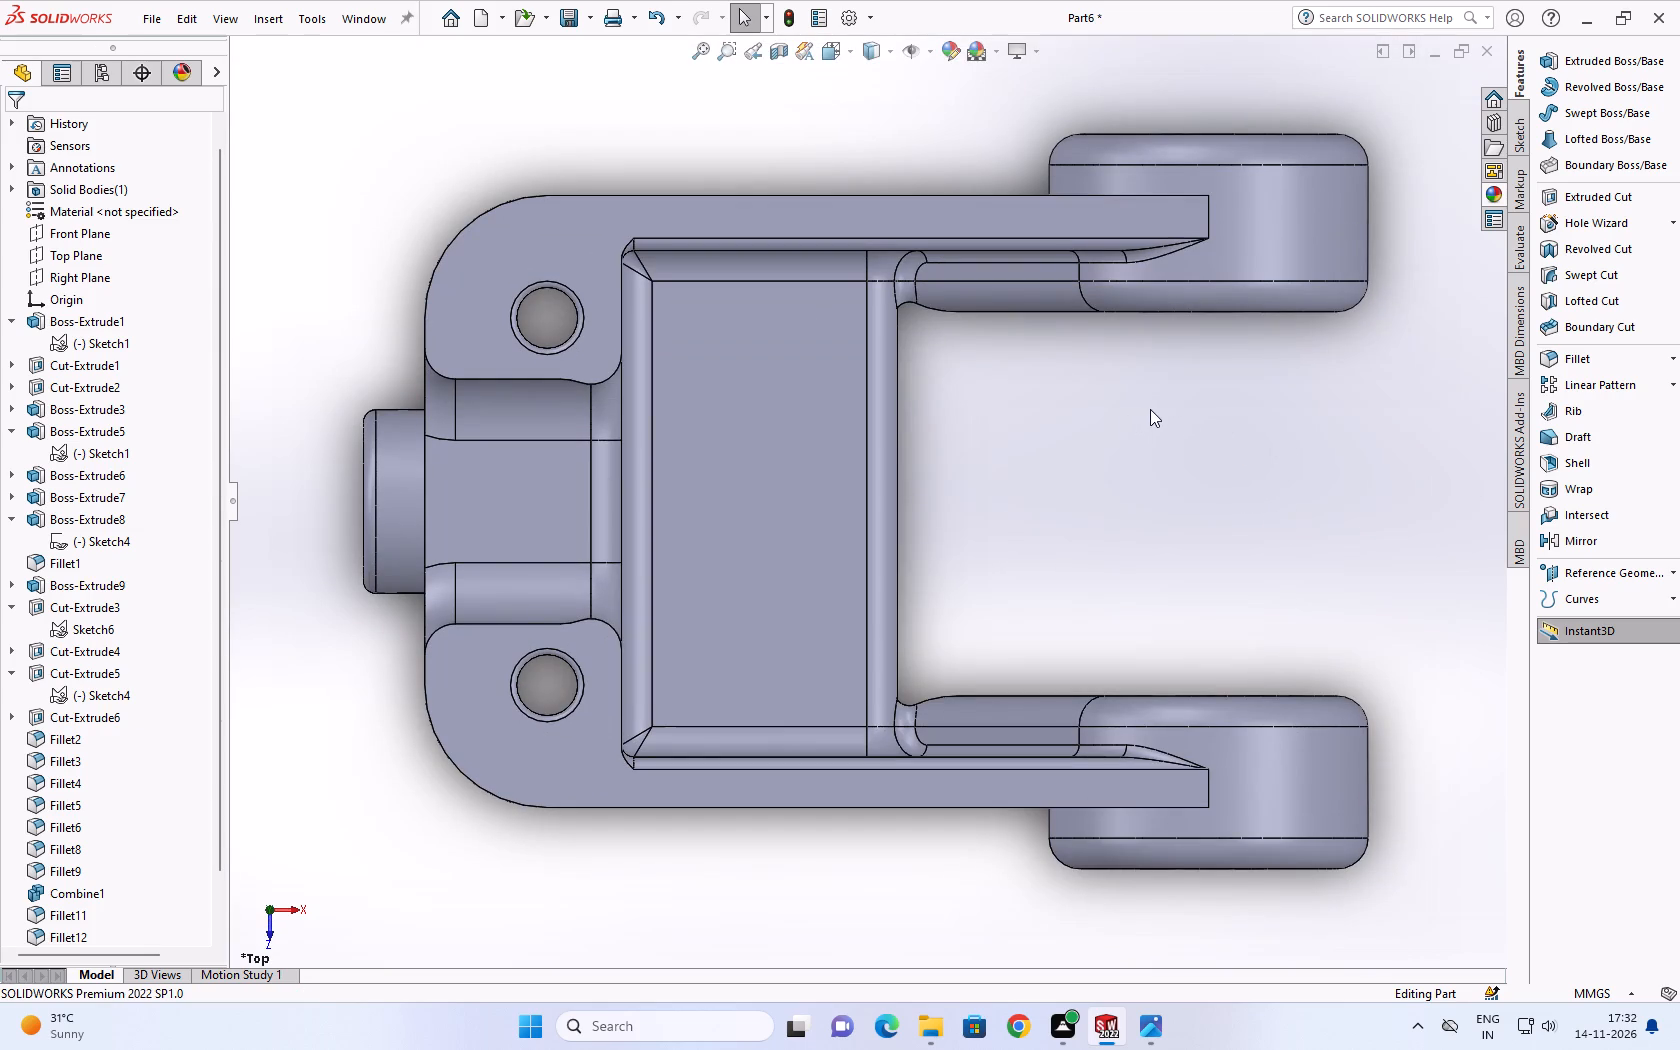
right_click_drag(1191, 424, 1239, 387)
right_click_drag(1305, 383, 1127, 442)
right_click_drag(1393, 628, 1478, 569)
right_click_drag(1371, 616, 1217, 835)
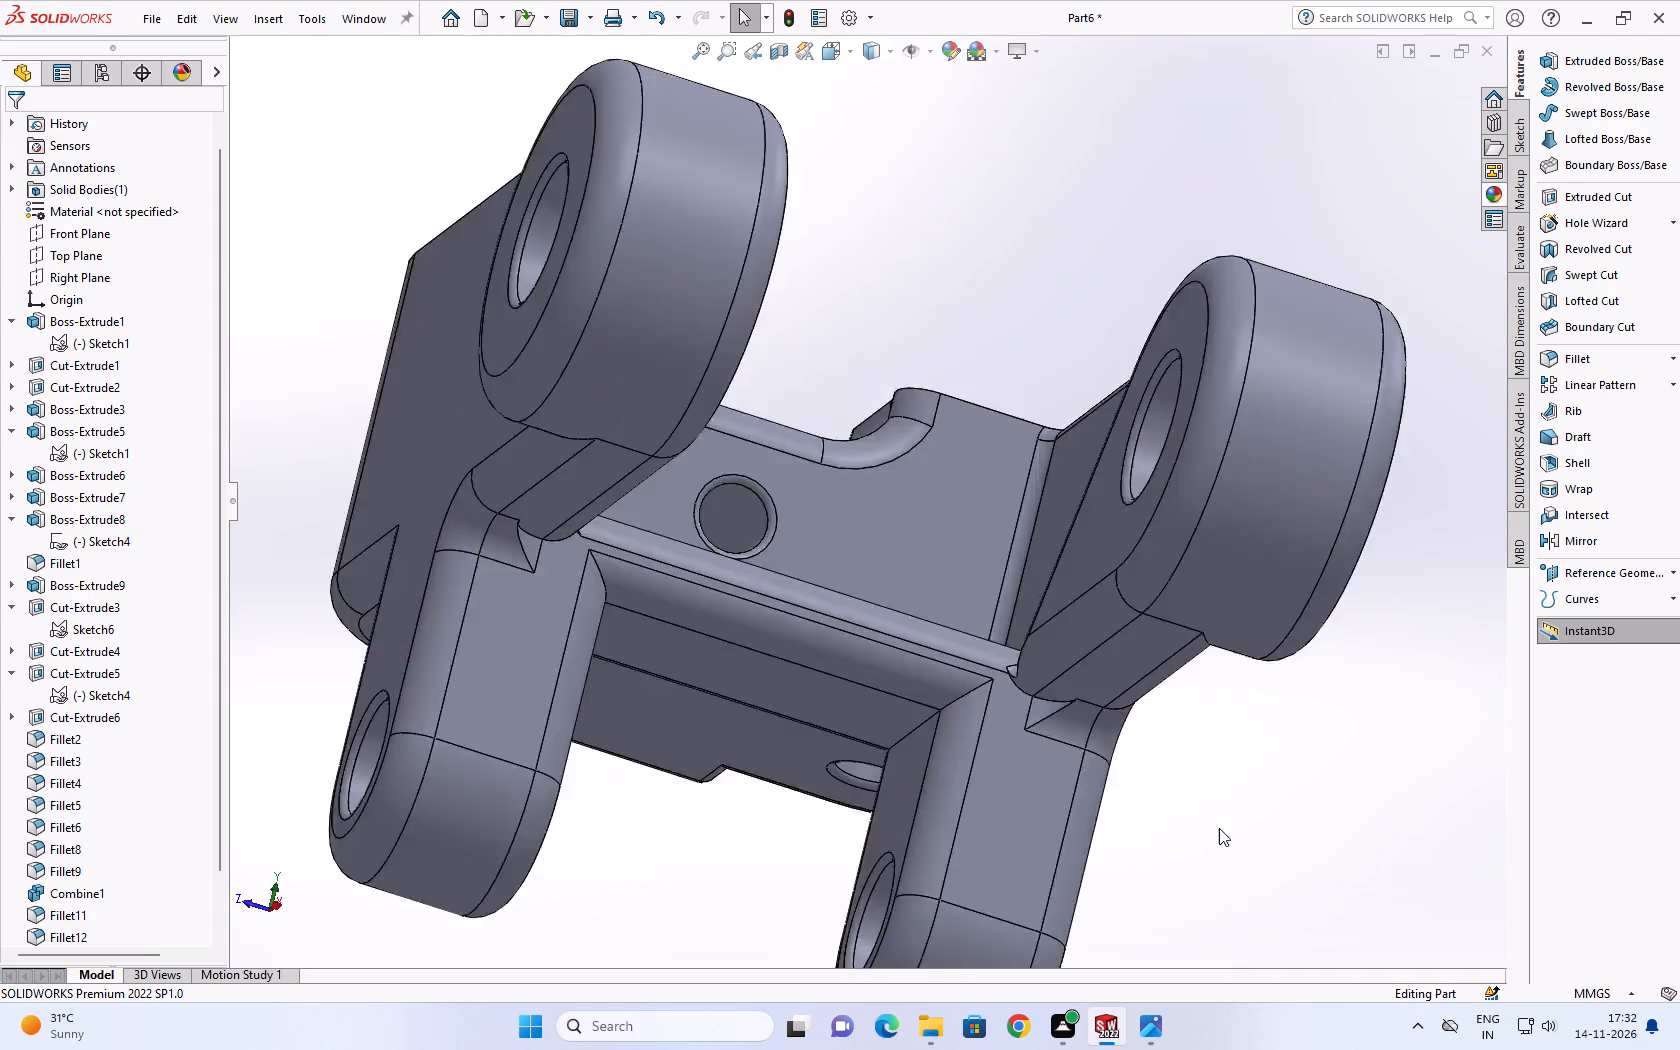
right_click_drag(1328, 611, 1355, 567)
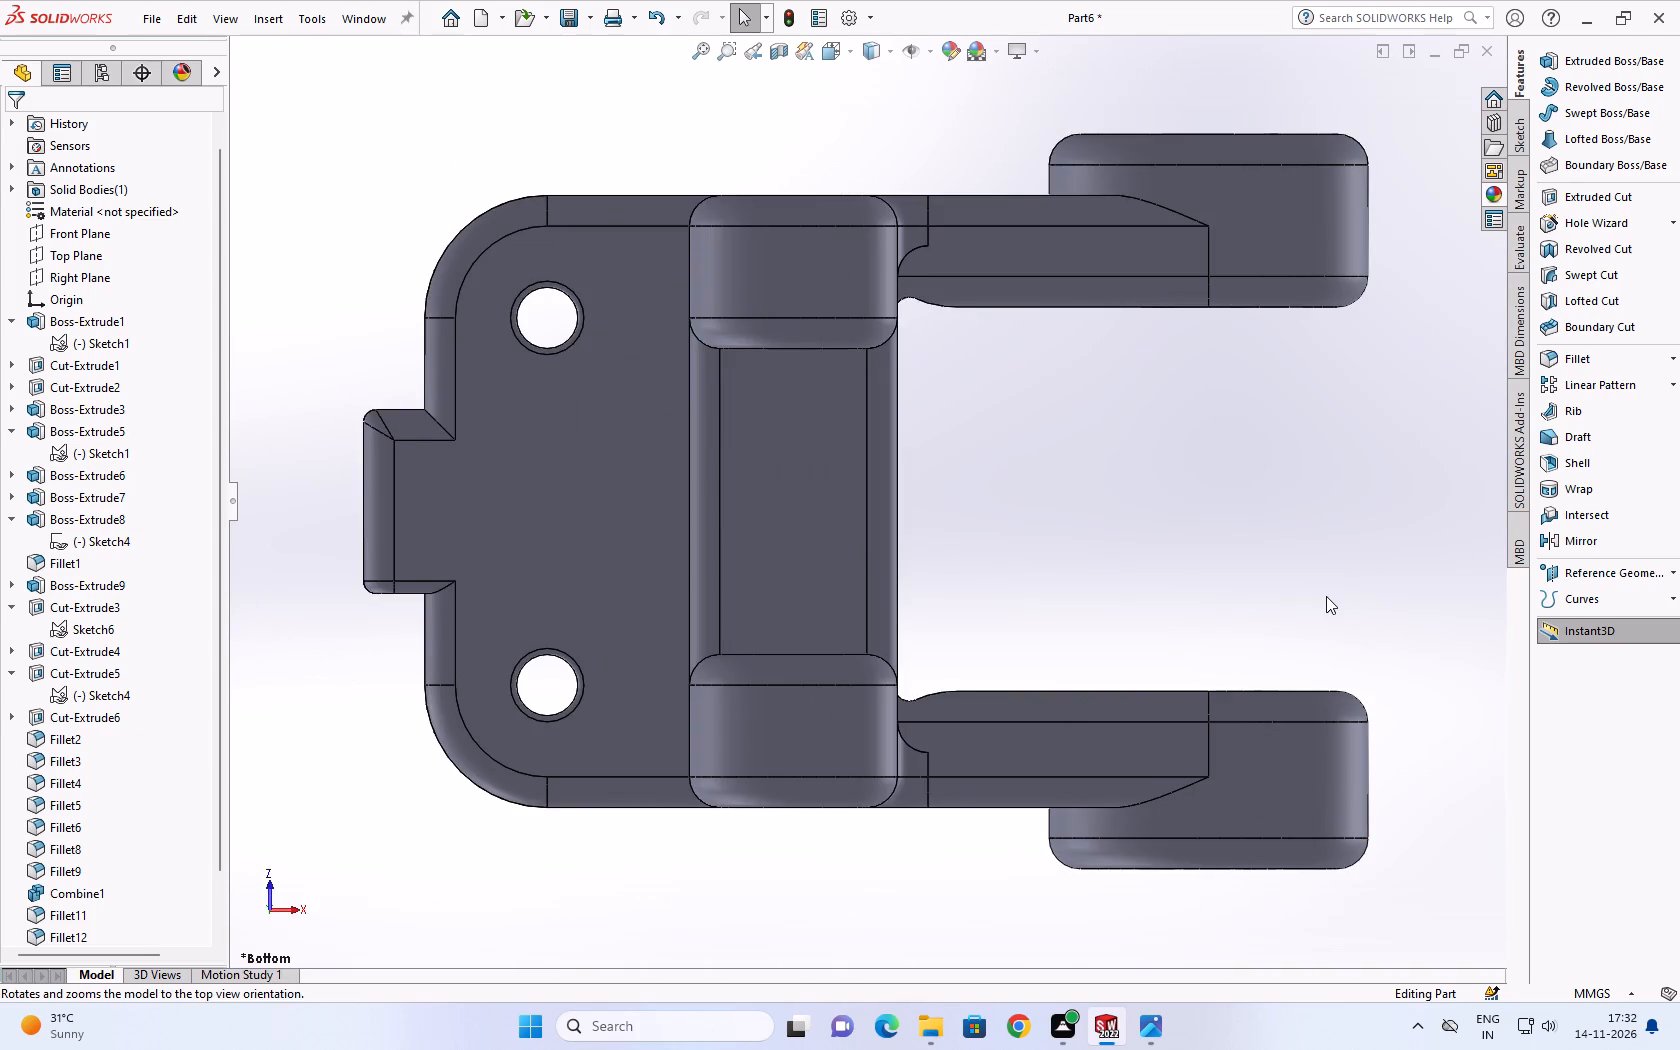
scroll(1120, 478, "up", 1)
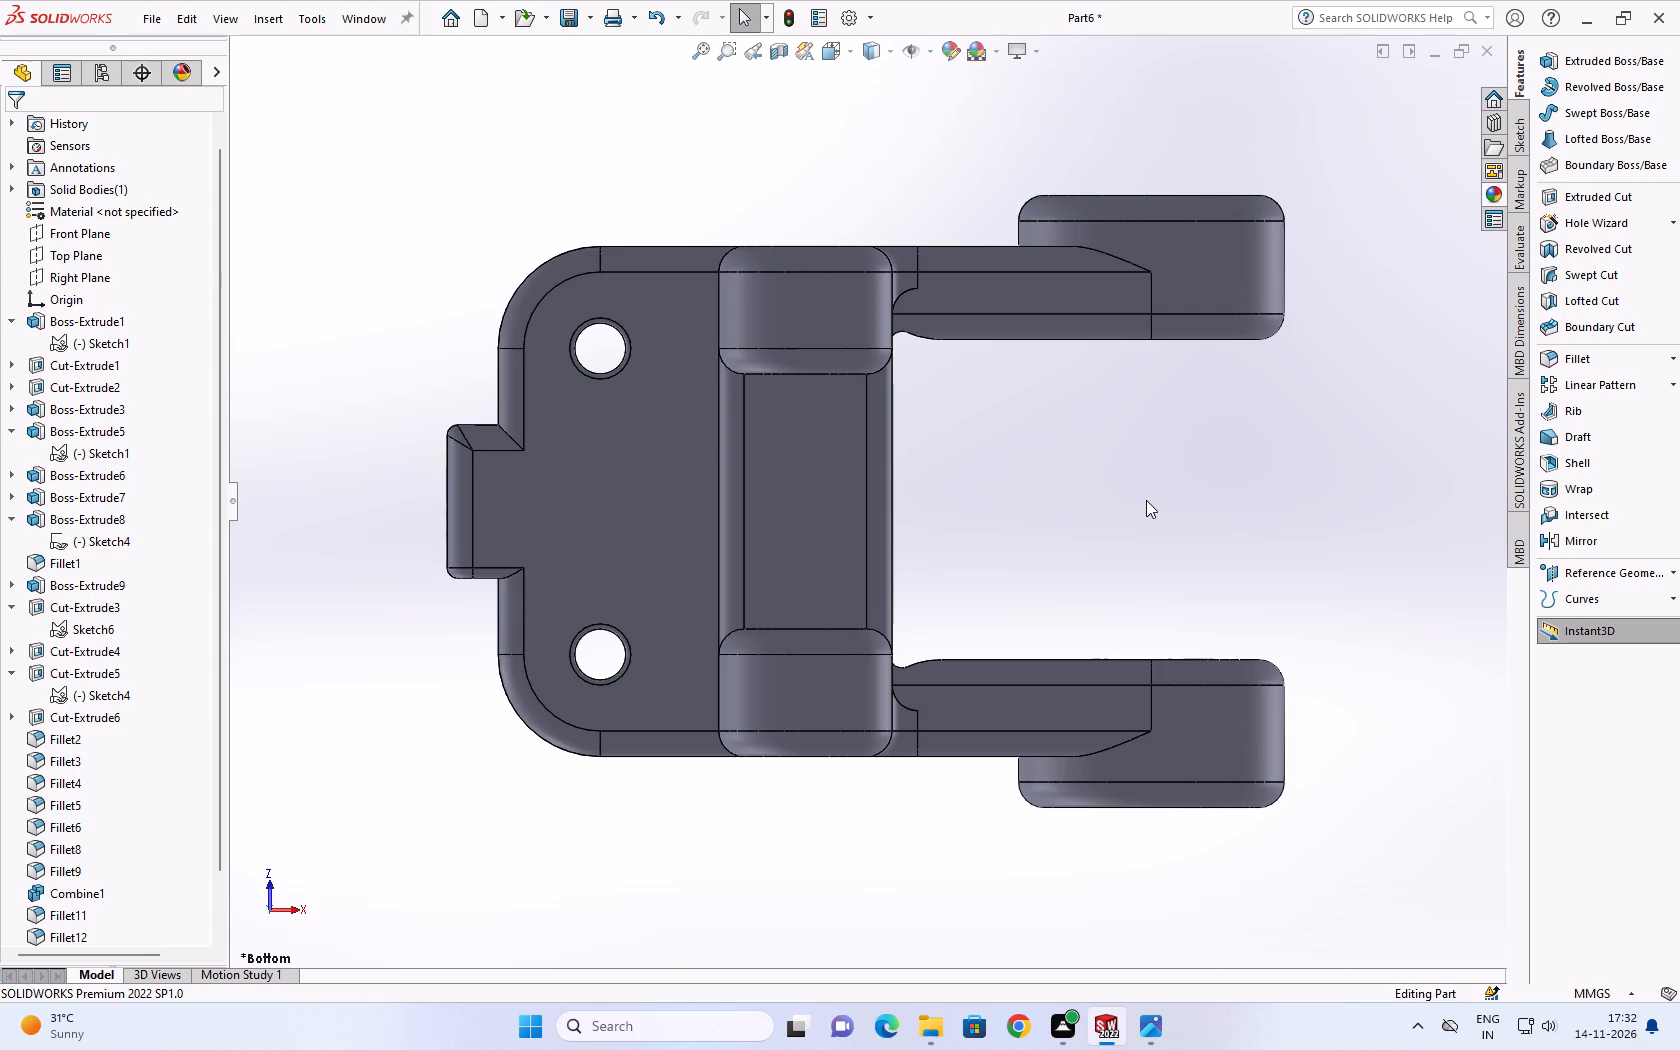
right_click_drag(1145, 503, 1339, 426)
right_click_drag(1353, 523, 1333, 680)
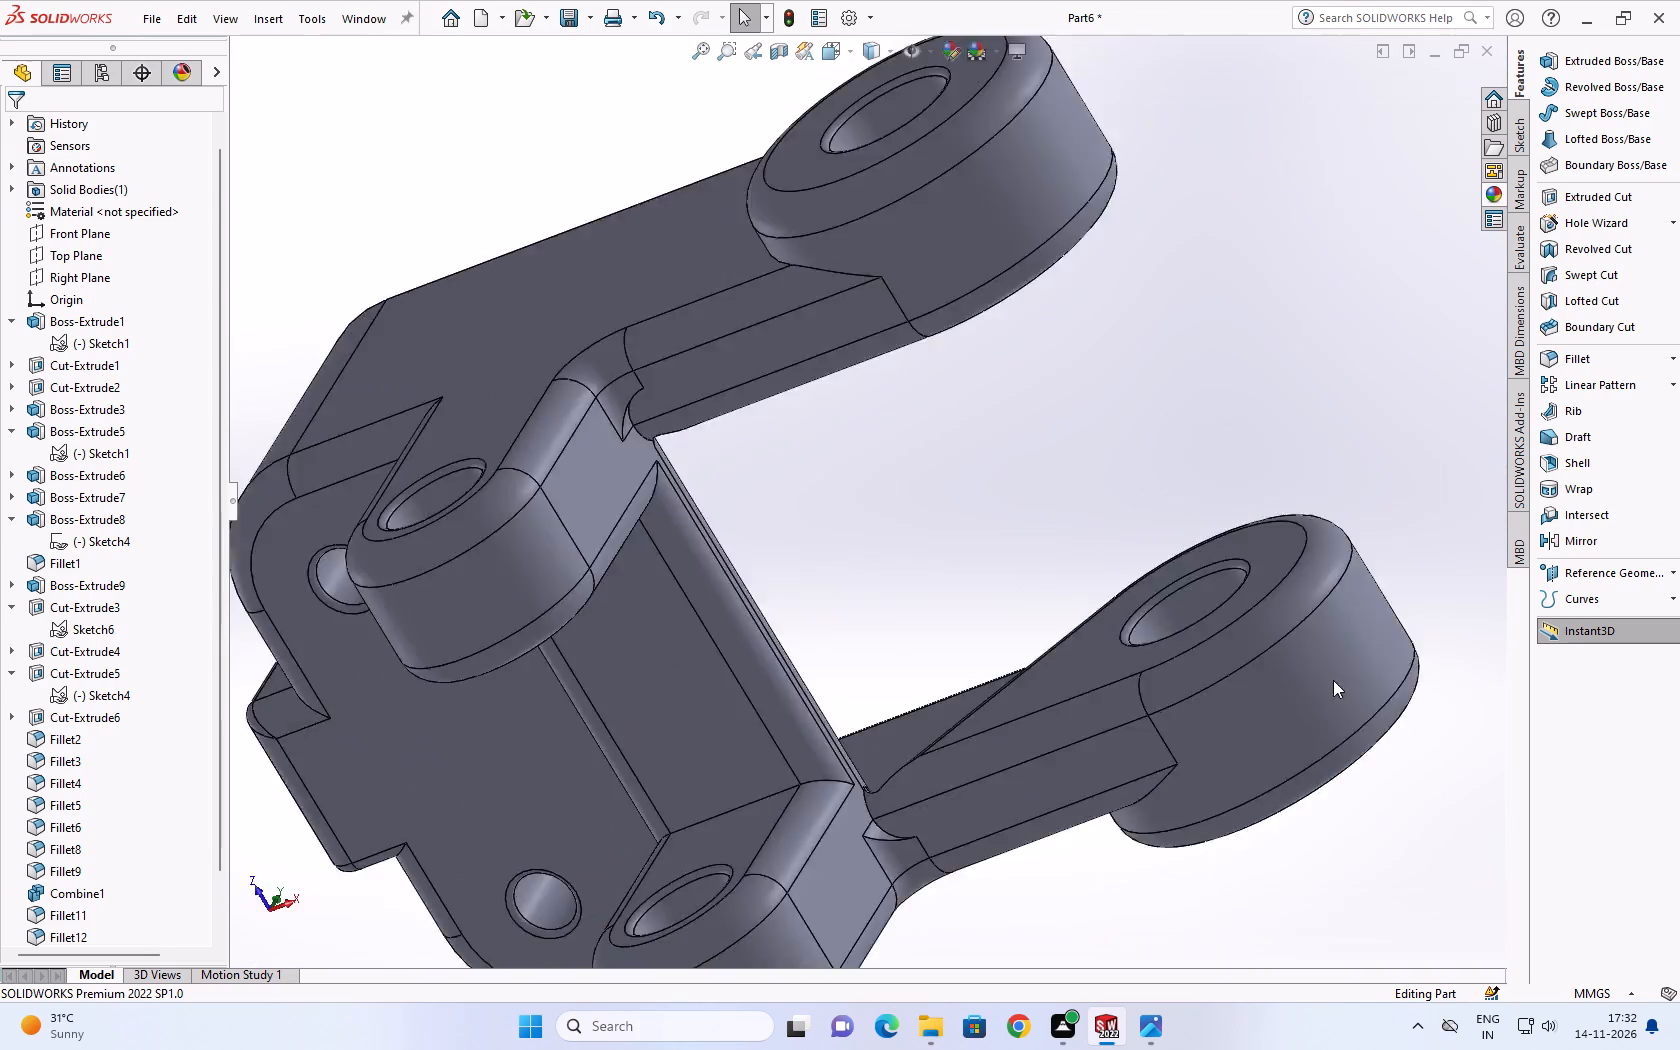
right_click_drag(1370, 583, 1378, 465)
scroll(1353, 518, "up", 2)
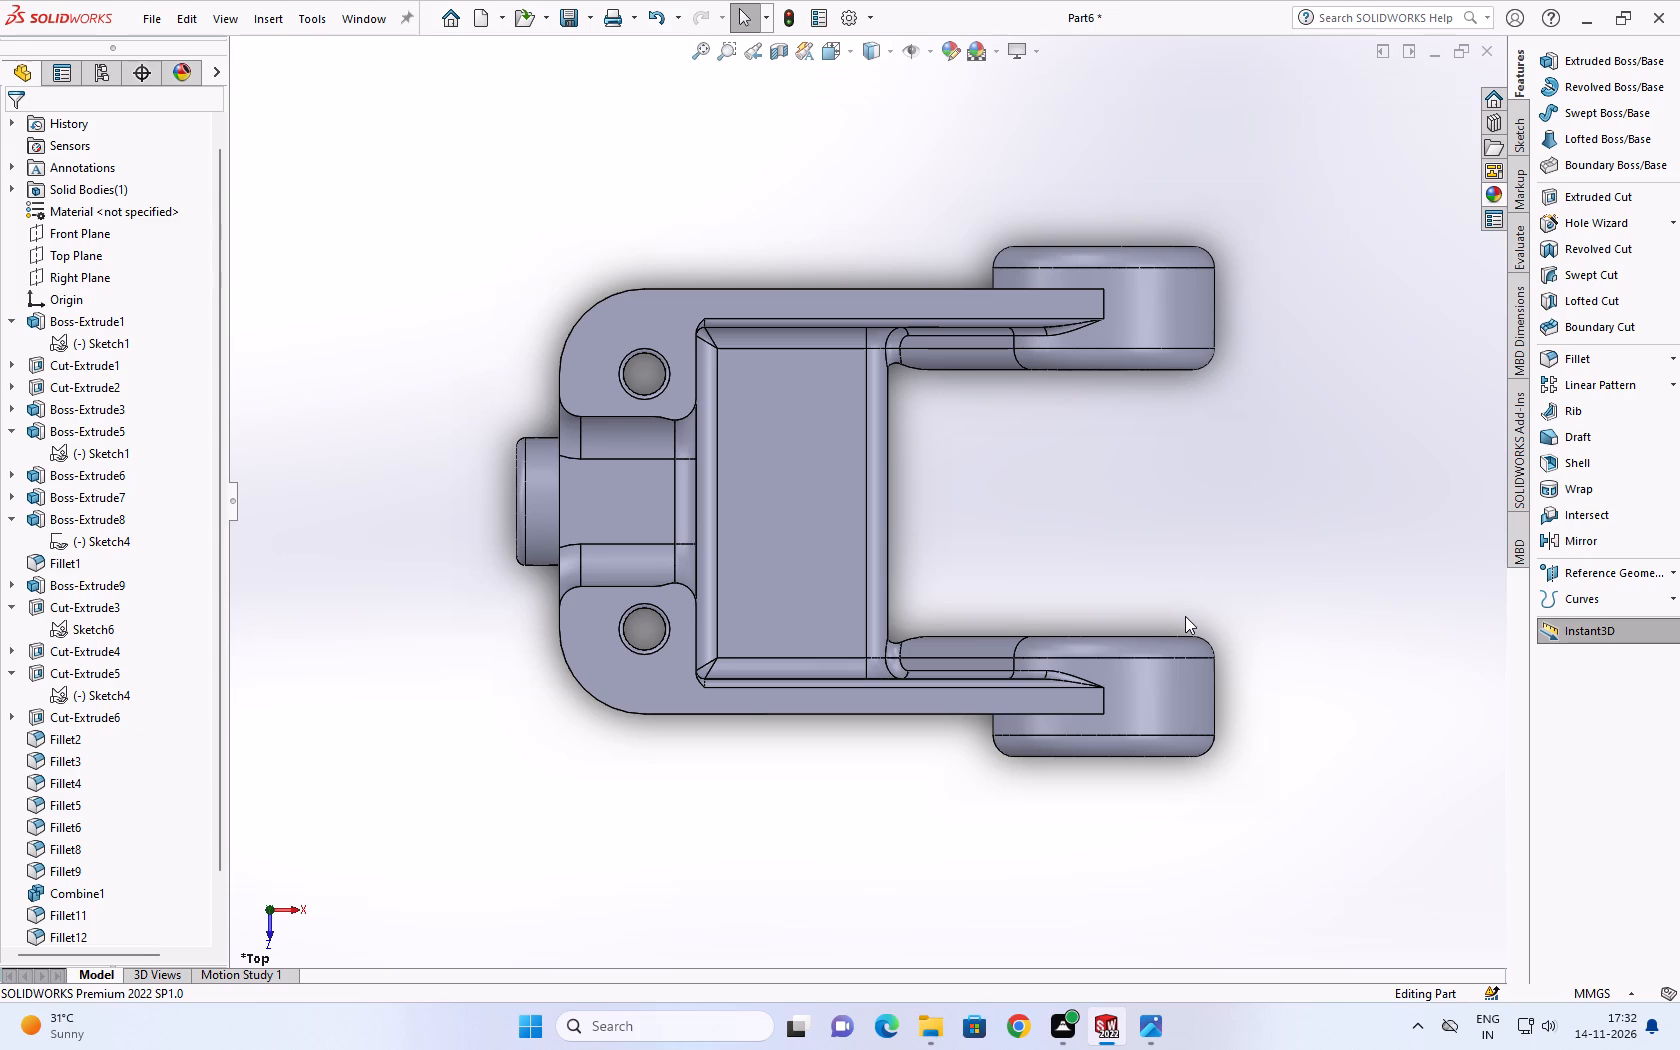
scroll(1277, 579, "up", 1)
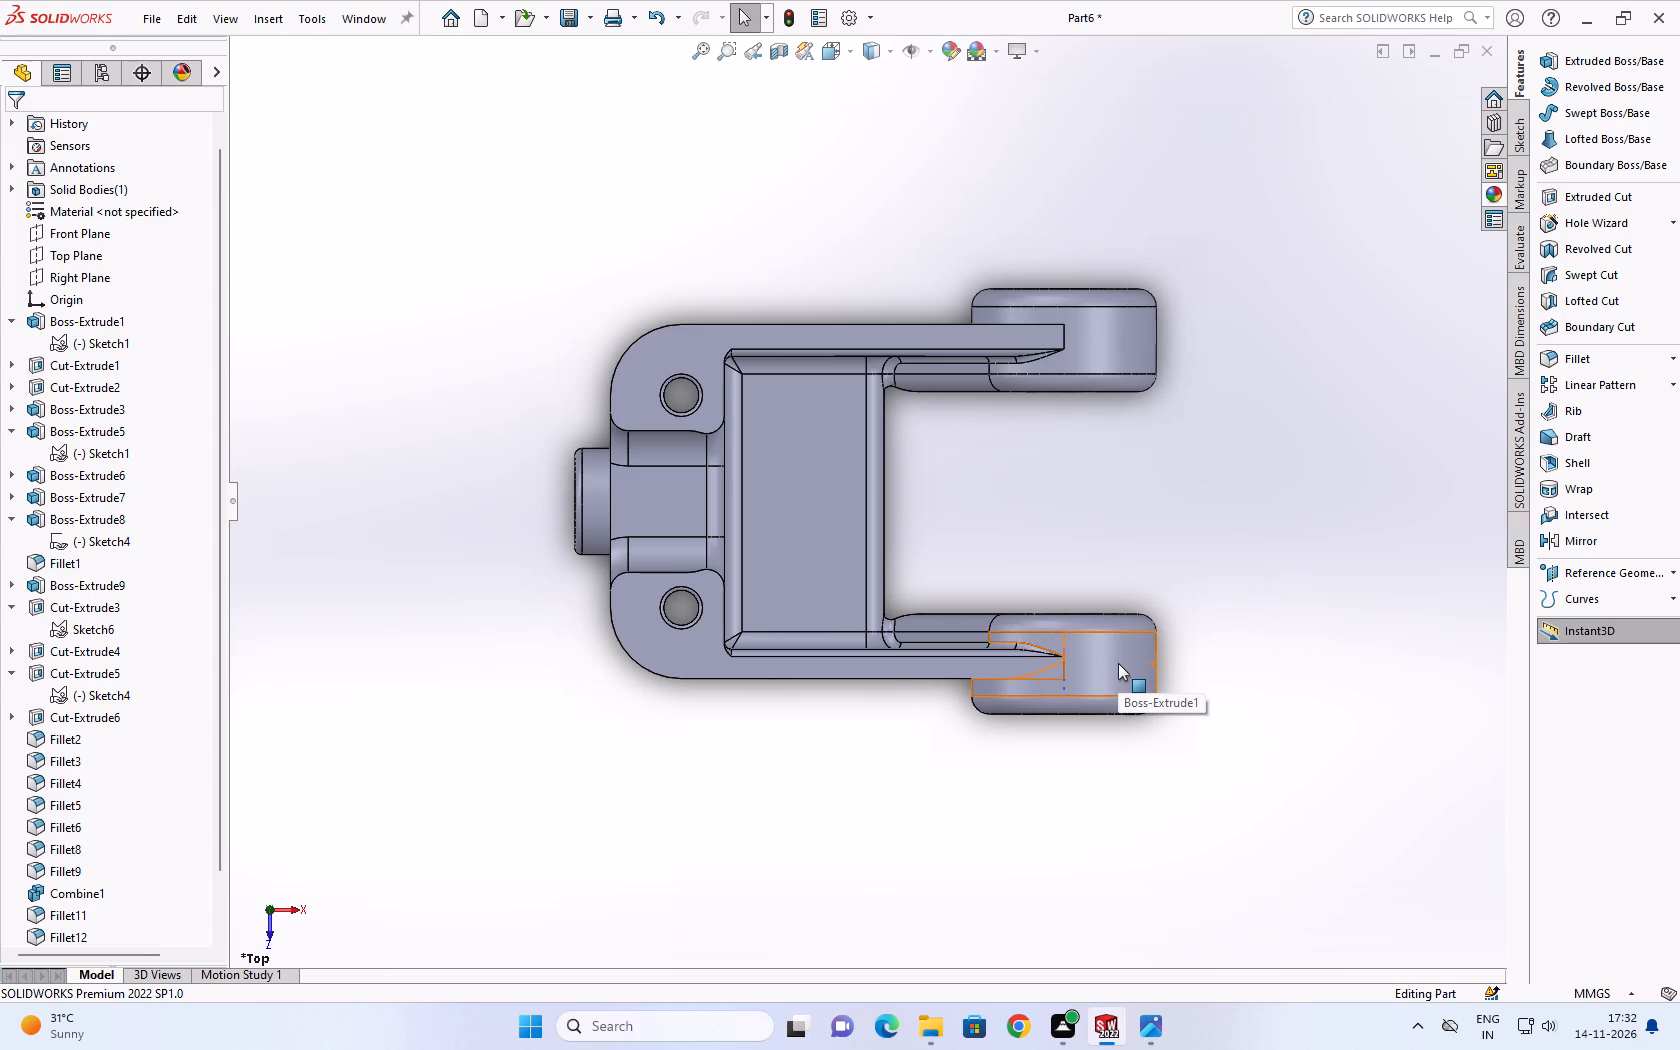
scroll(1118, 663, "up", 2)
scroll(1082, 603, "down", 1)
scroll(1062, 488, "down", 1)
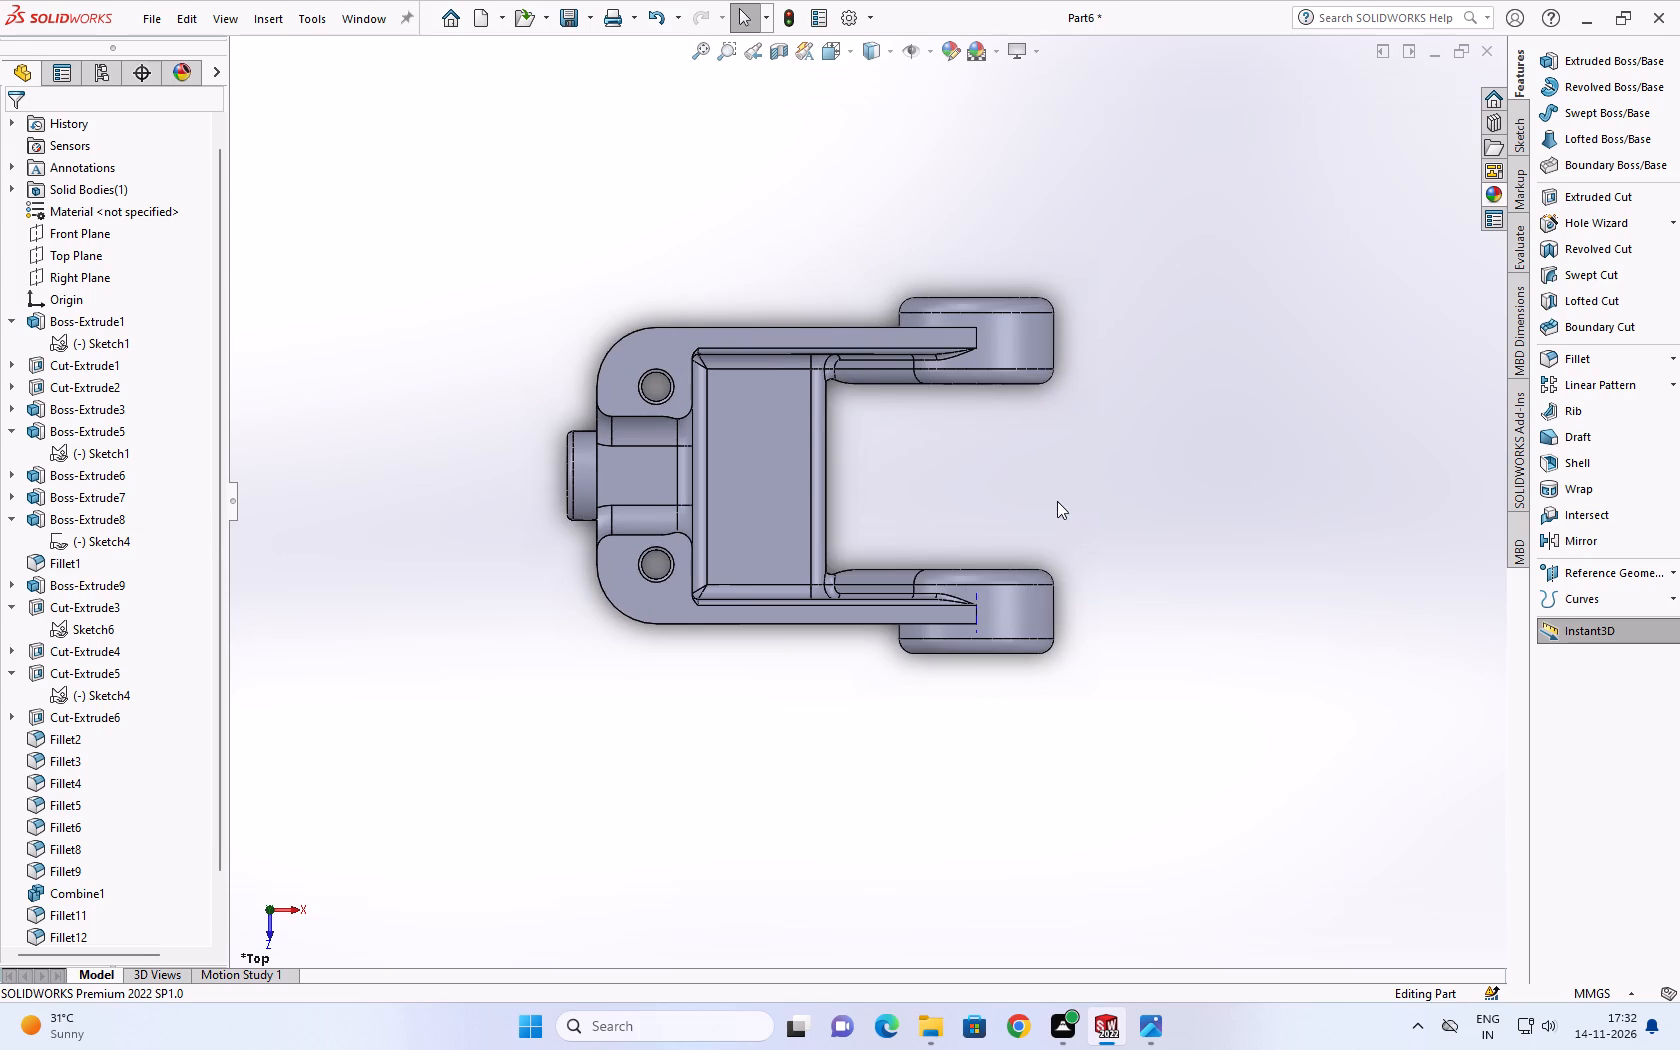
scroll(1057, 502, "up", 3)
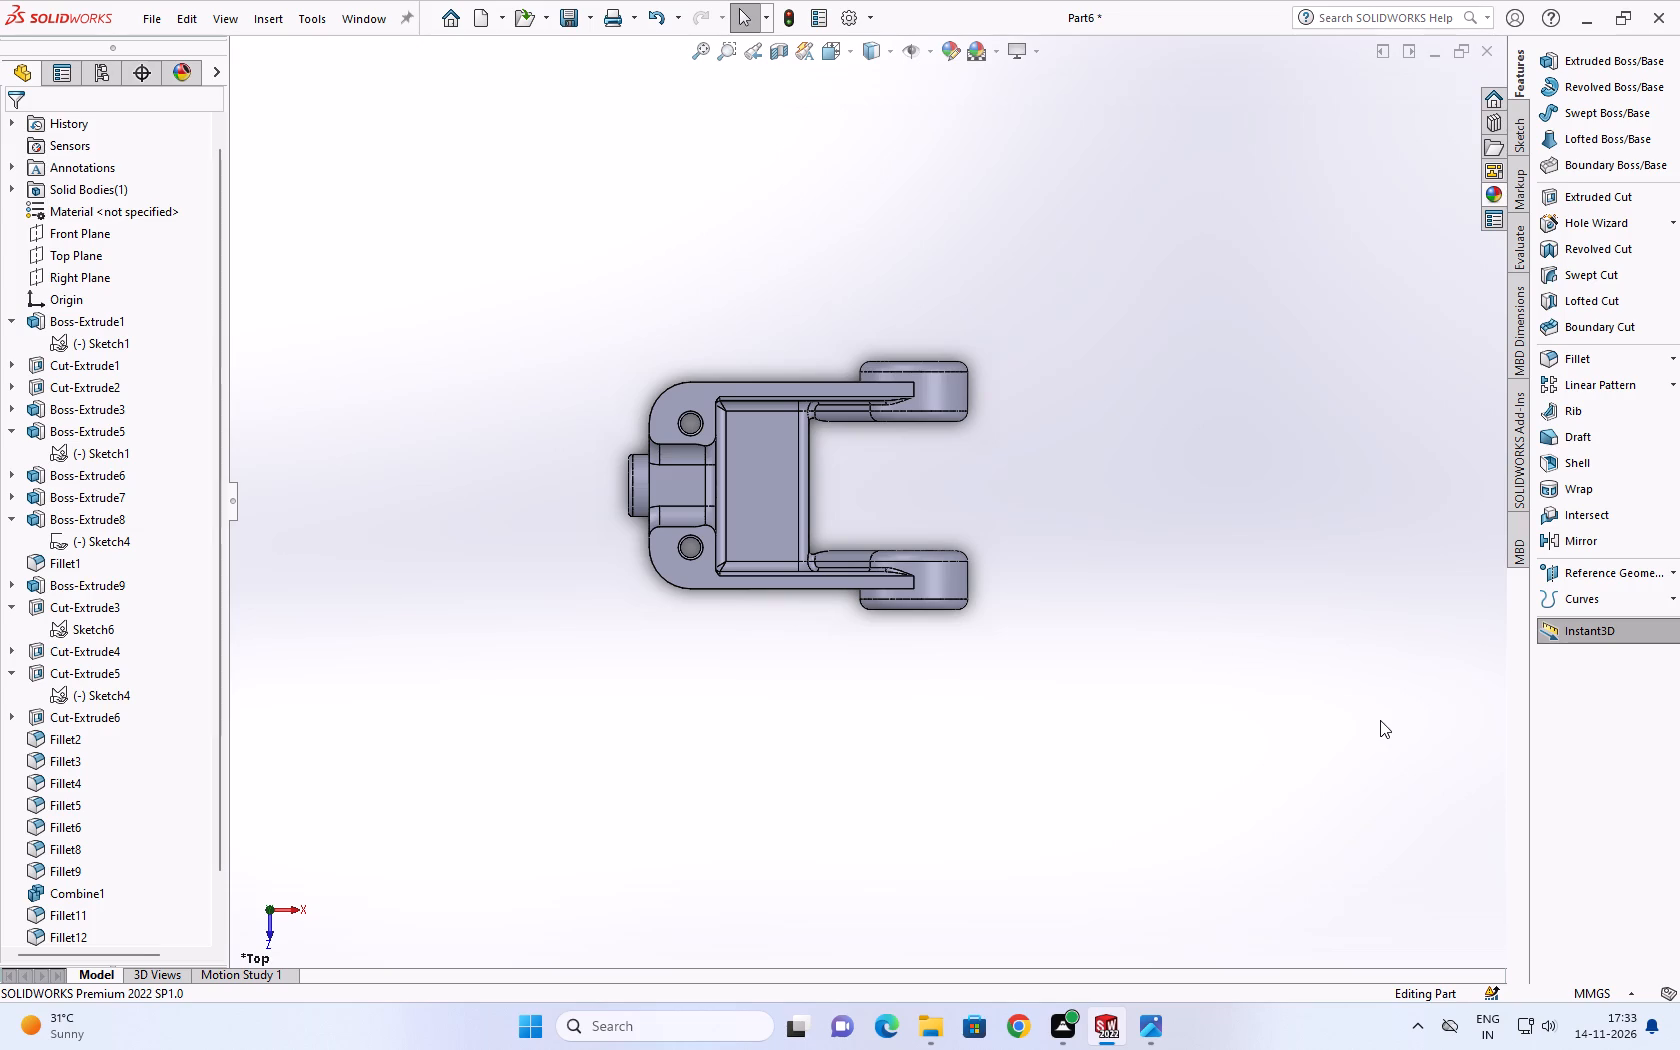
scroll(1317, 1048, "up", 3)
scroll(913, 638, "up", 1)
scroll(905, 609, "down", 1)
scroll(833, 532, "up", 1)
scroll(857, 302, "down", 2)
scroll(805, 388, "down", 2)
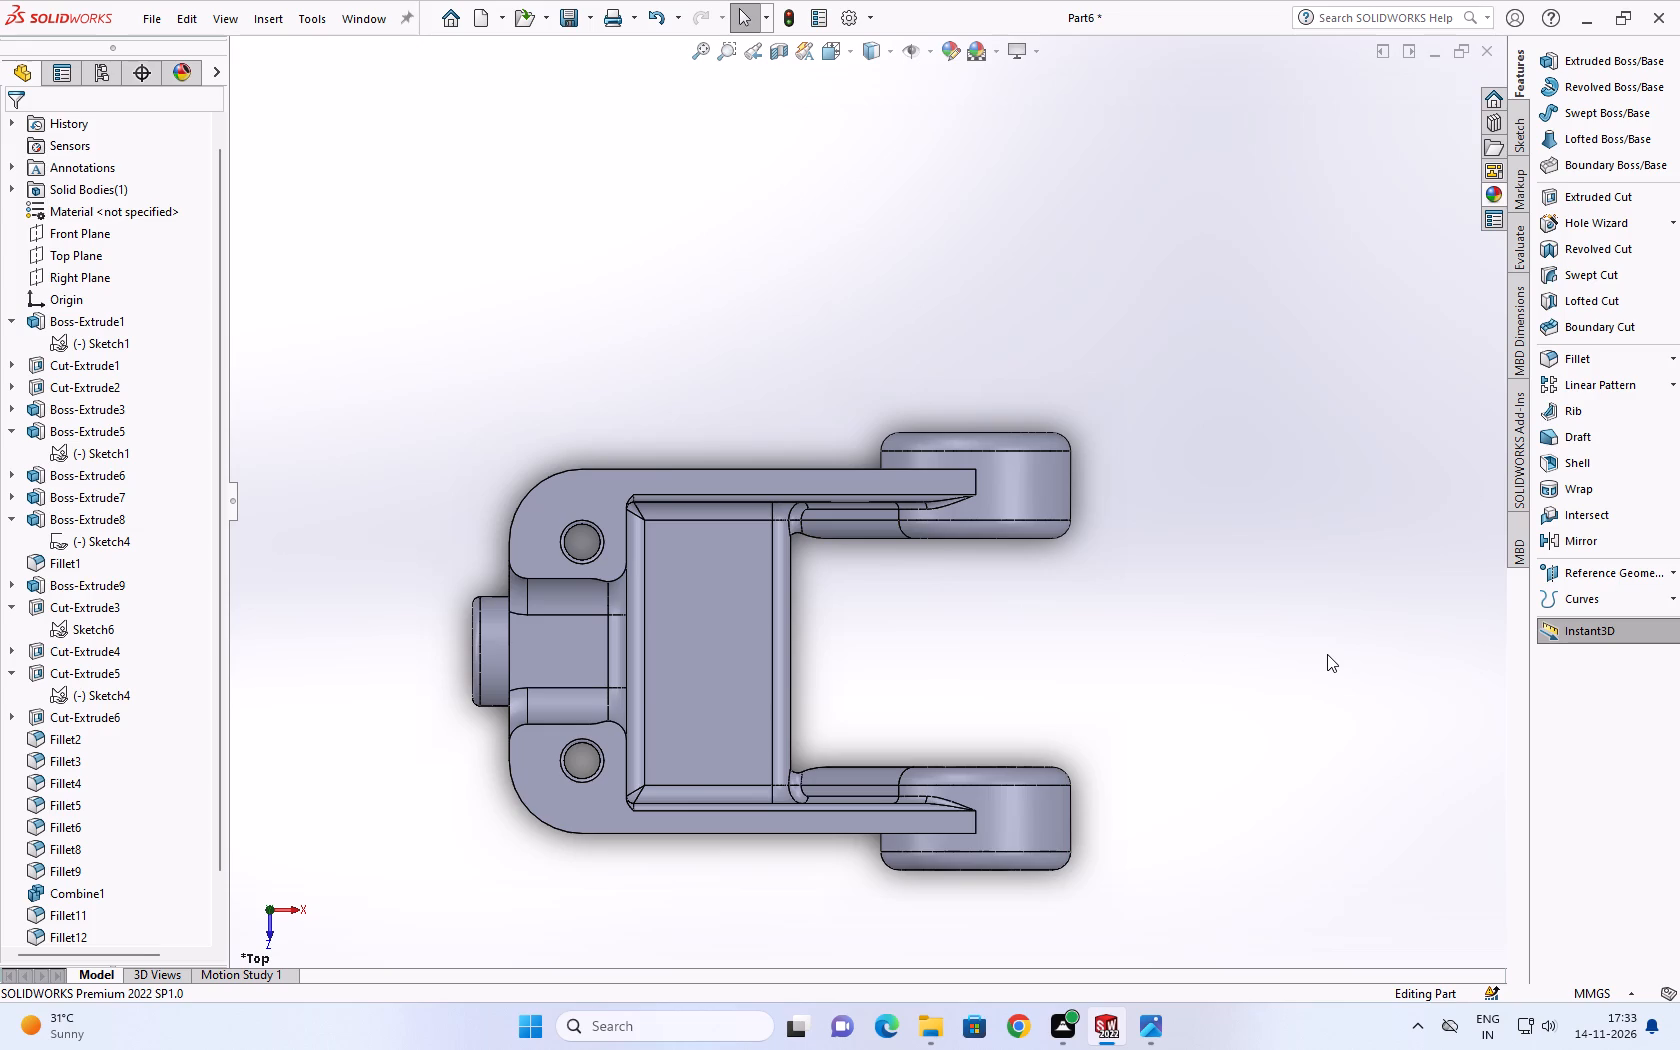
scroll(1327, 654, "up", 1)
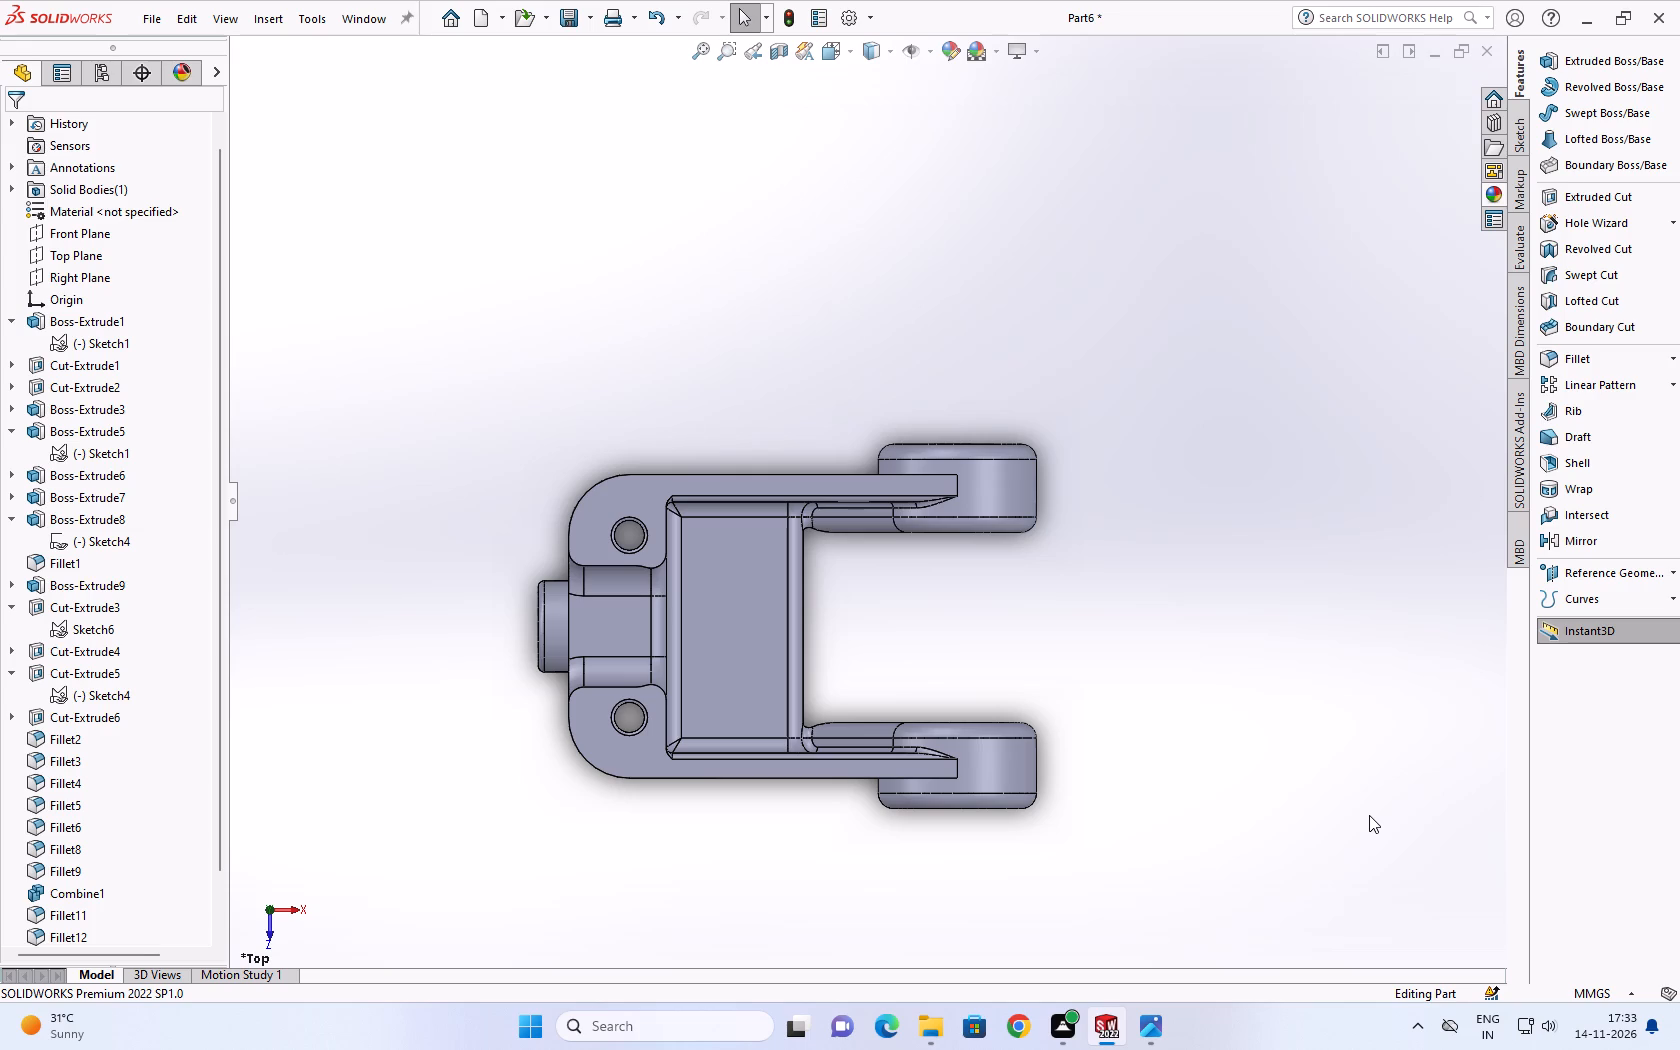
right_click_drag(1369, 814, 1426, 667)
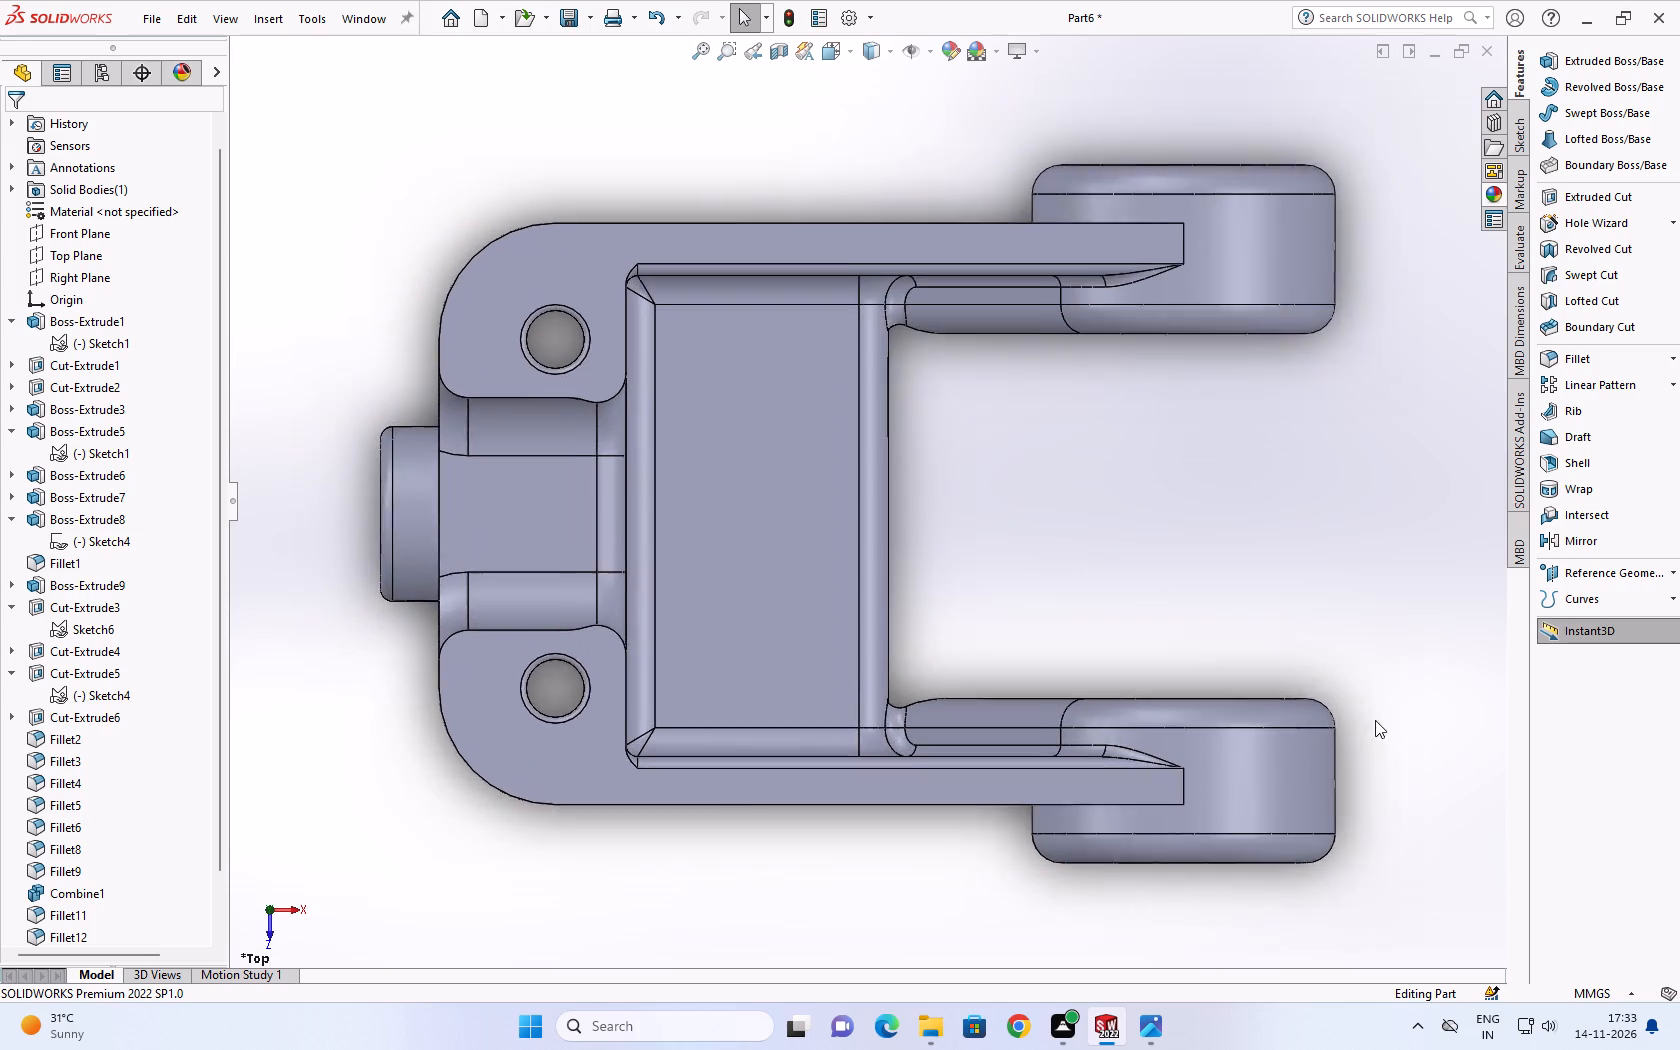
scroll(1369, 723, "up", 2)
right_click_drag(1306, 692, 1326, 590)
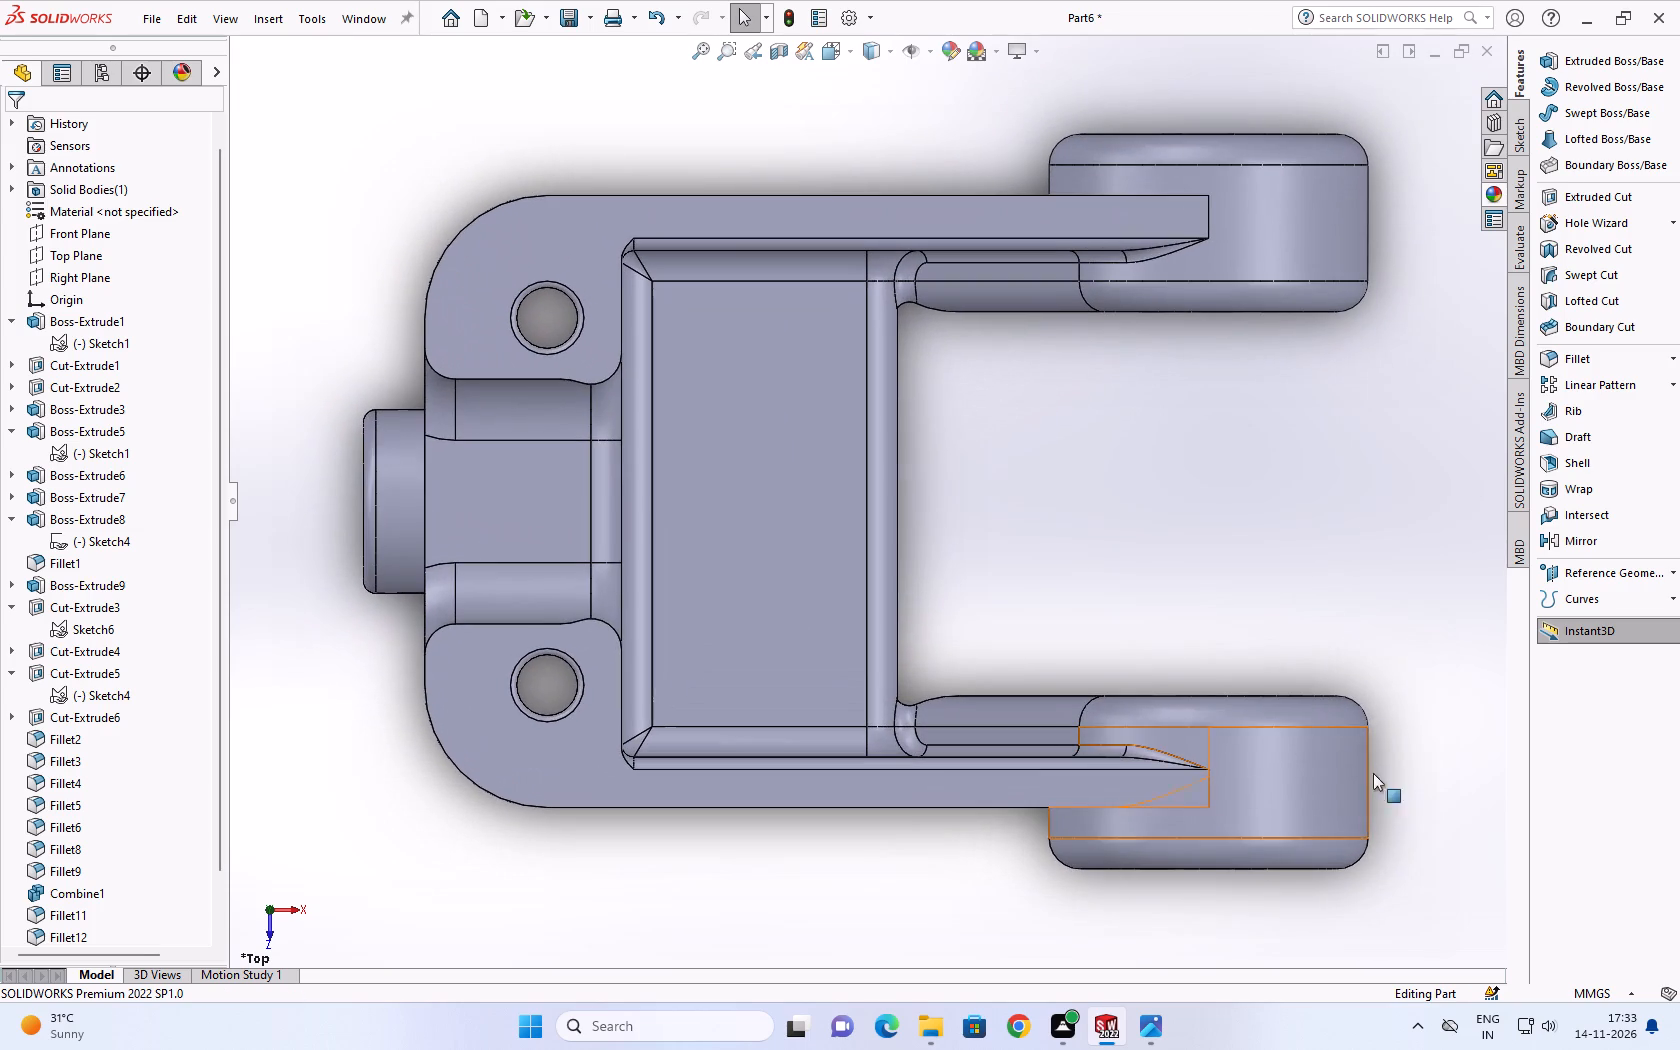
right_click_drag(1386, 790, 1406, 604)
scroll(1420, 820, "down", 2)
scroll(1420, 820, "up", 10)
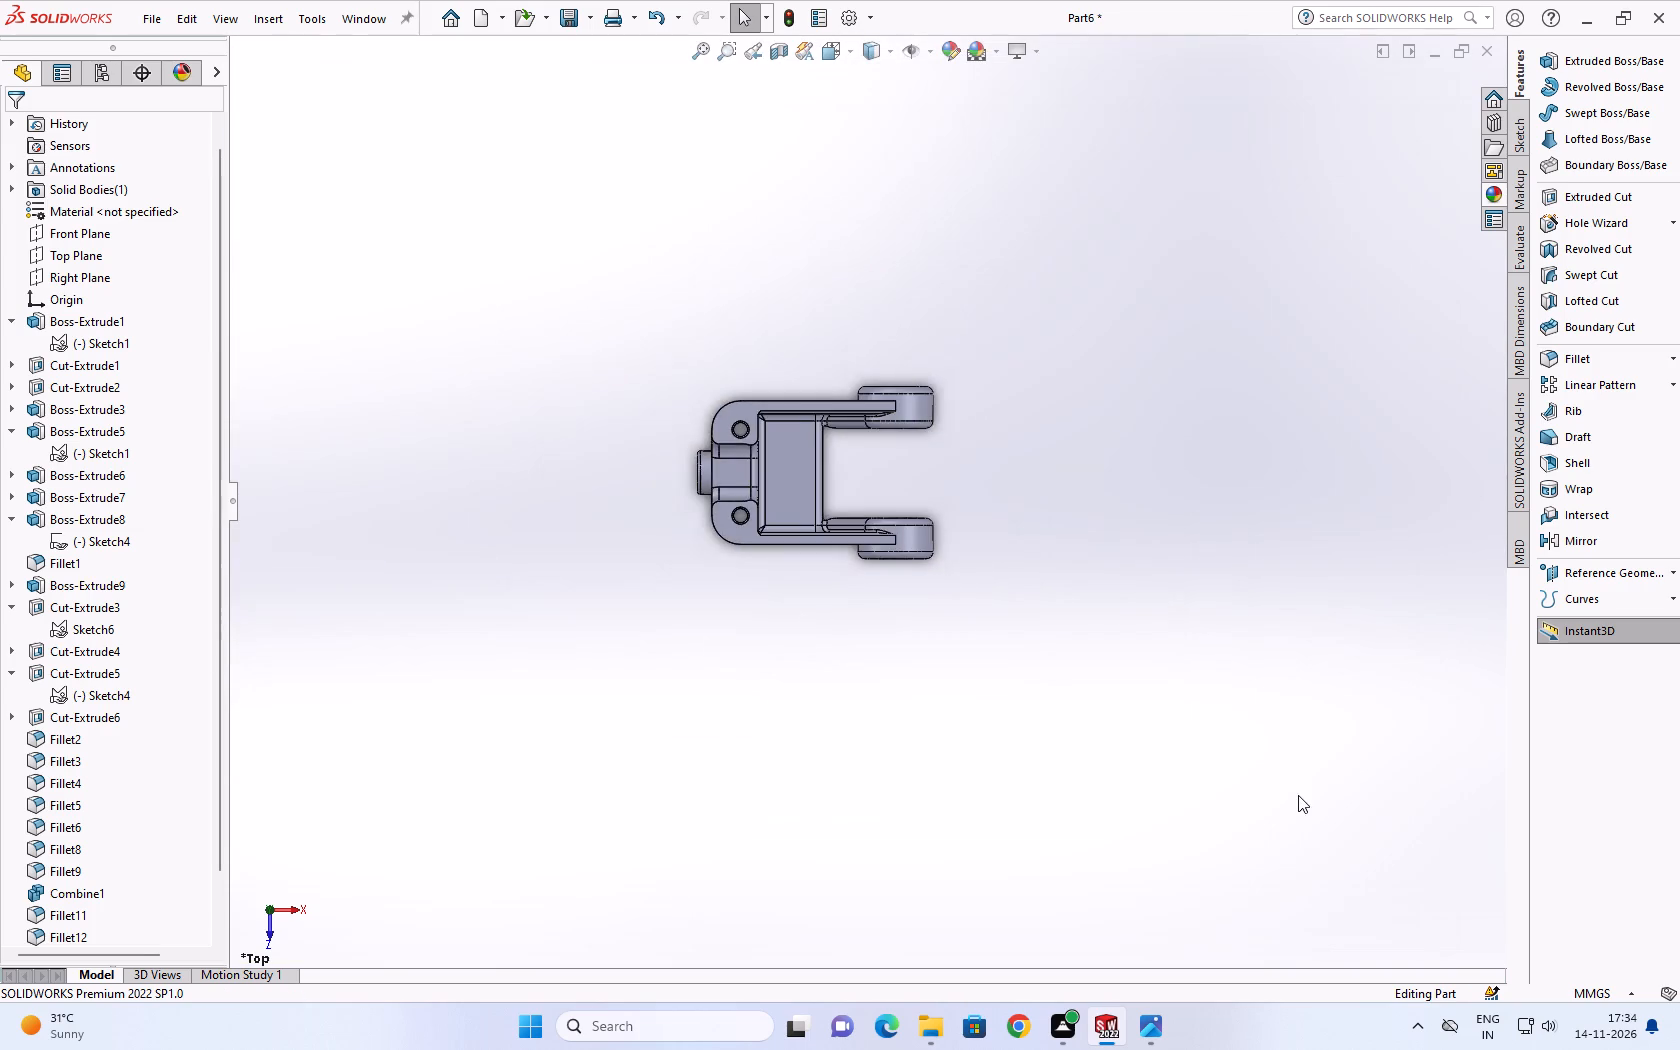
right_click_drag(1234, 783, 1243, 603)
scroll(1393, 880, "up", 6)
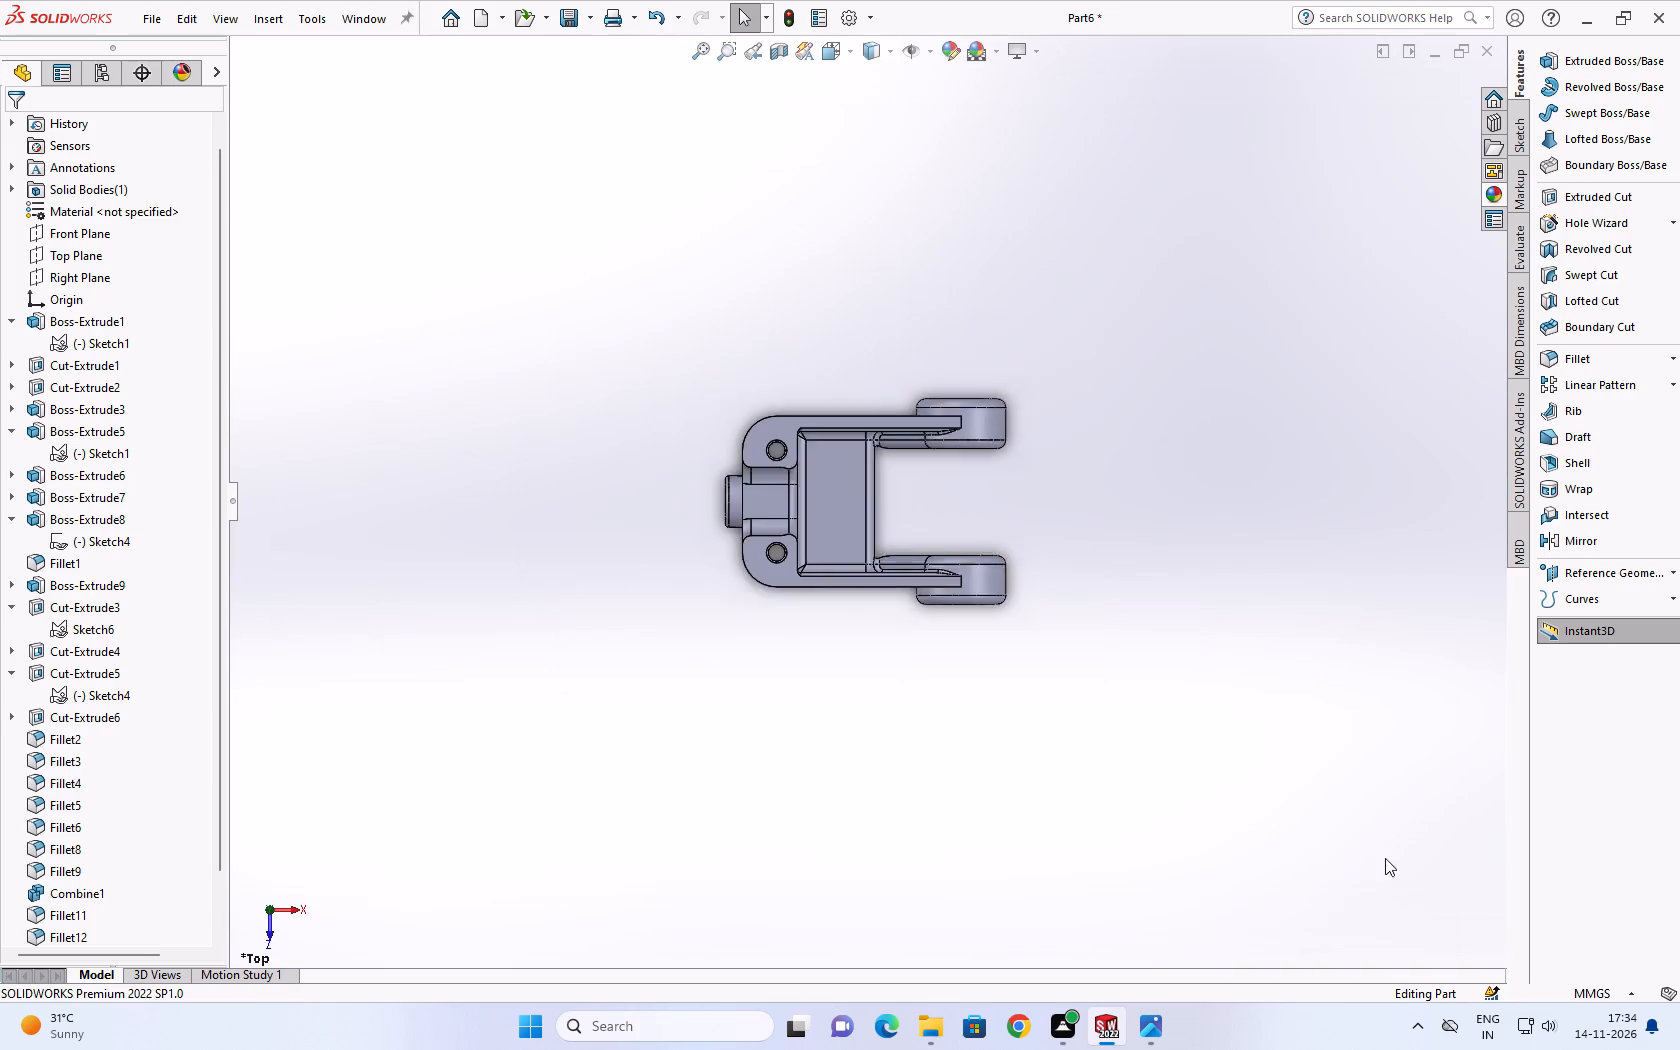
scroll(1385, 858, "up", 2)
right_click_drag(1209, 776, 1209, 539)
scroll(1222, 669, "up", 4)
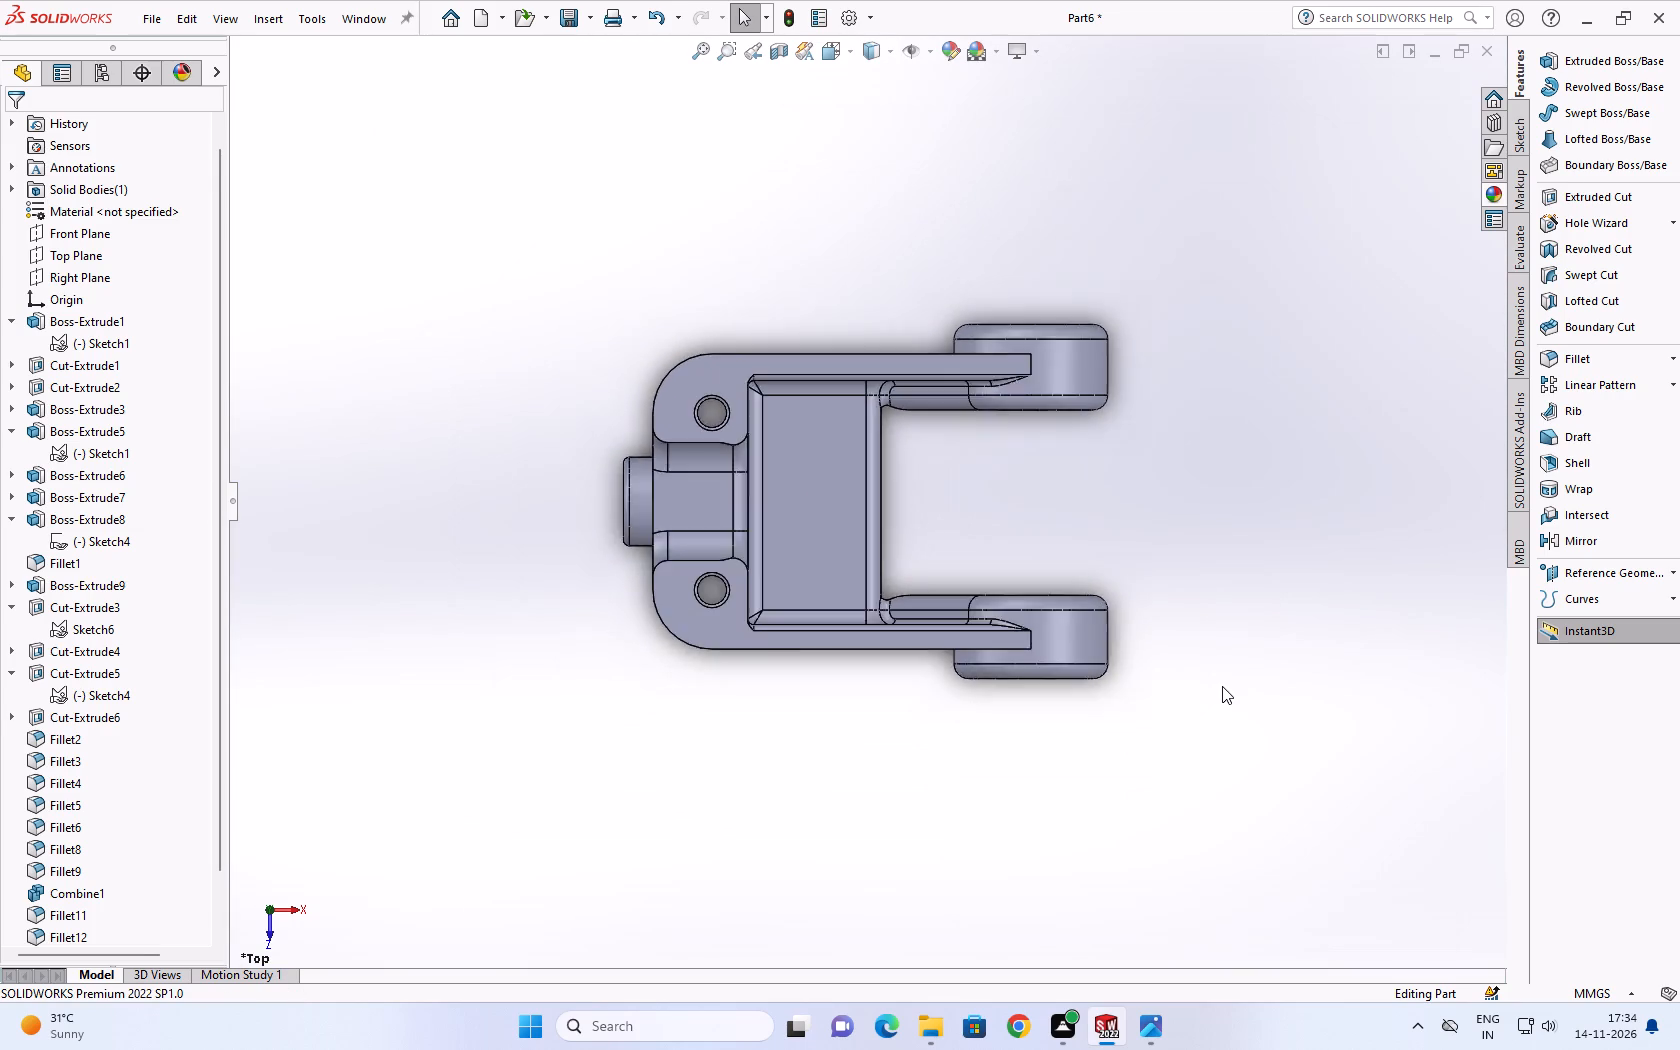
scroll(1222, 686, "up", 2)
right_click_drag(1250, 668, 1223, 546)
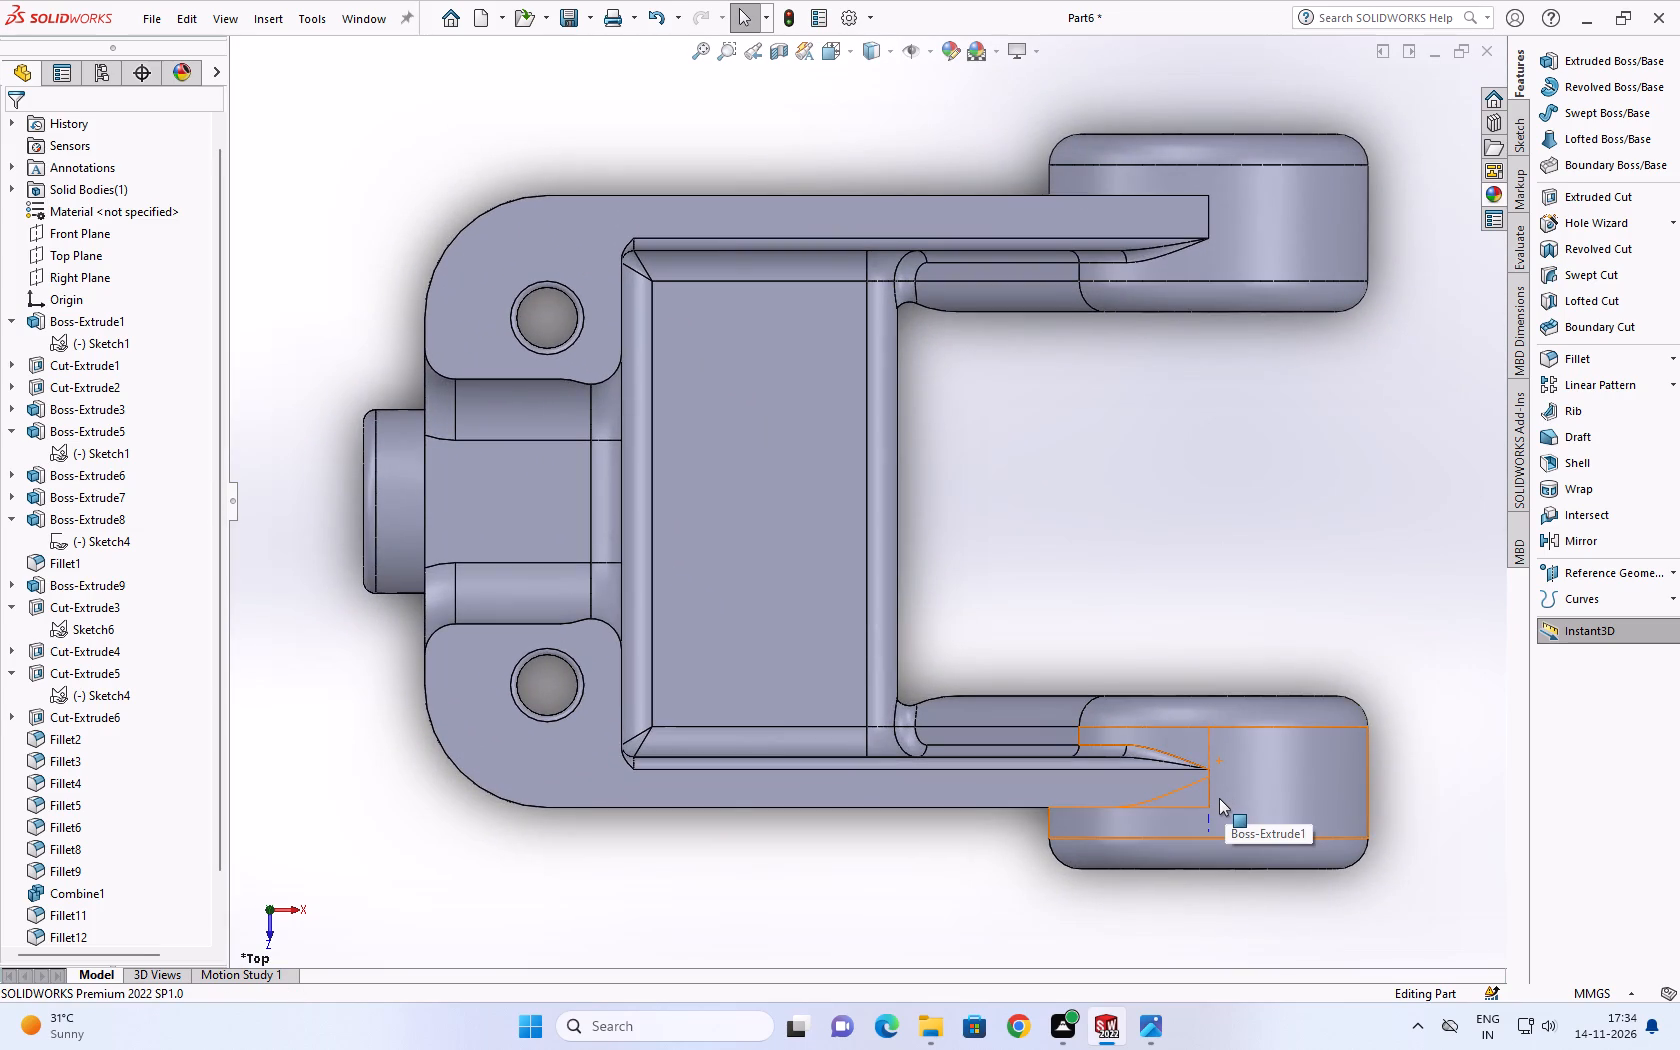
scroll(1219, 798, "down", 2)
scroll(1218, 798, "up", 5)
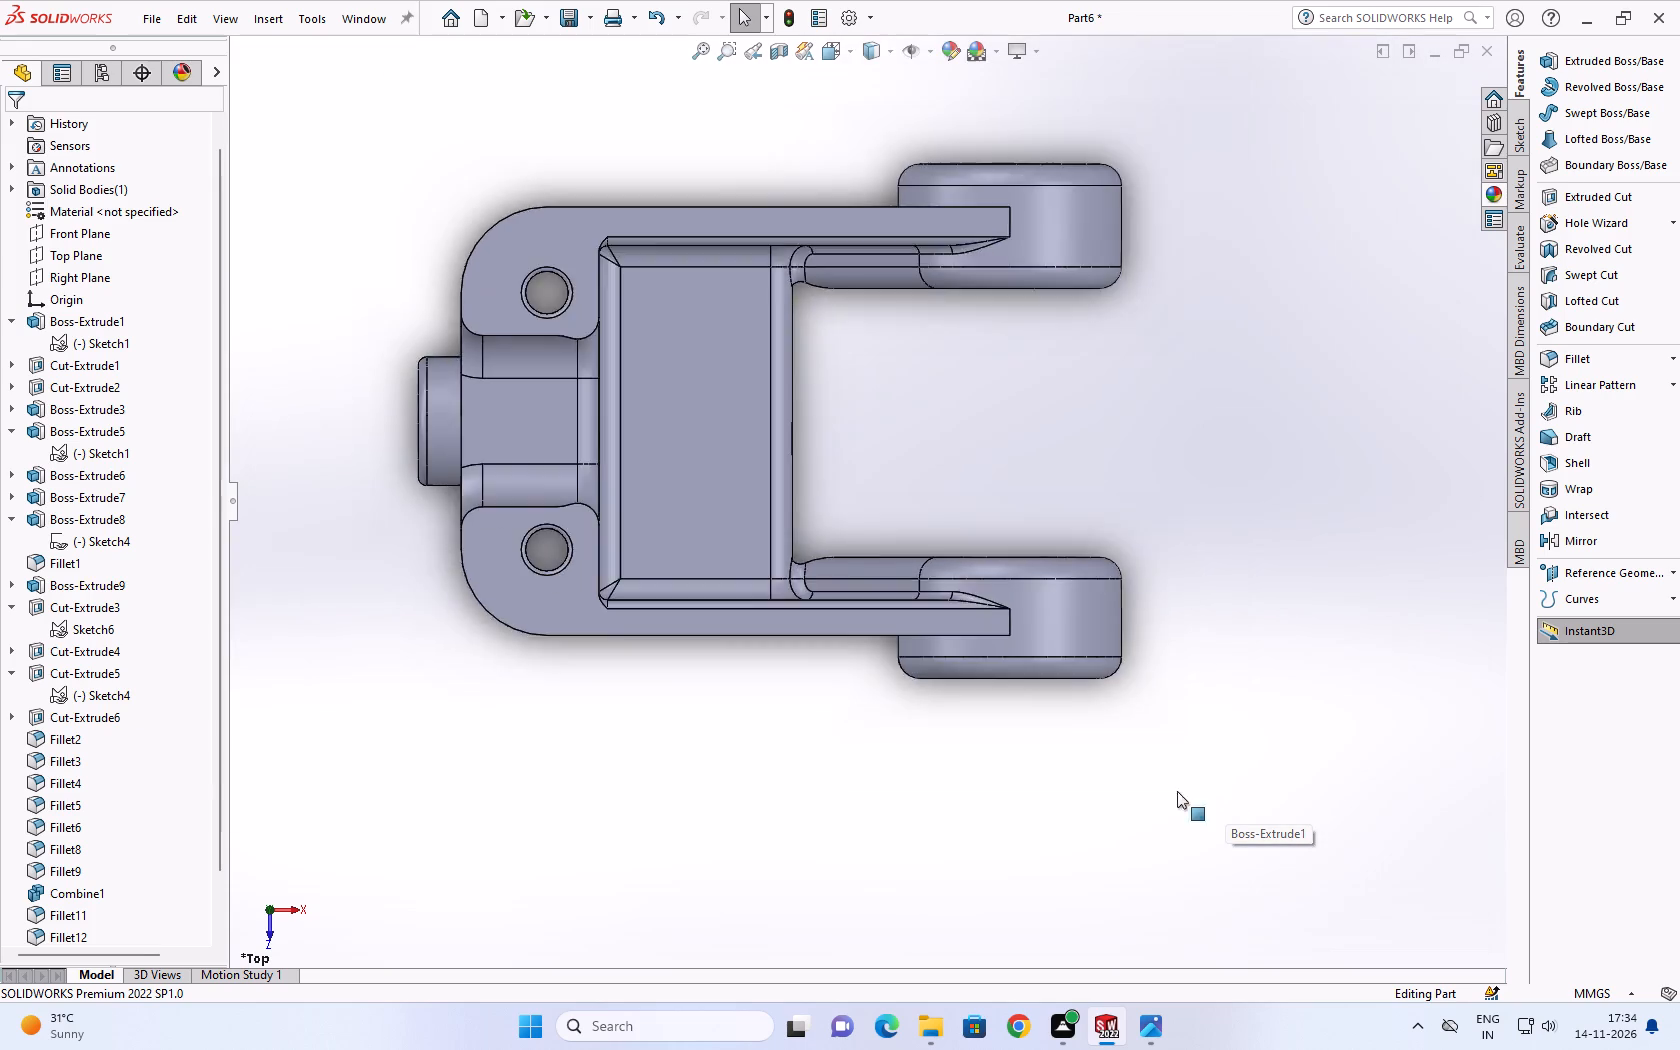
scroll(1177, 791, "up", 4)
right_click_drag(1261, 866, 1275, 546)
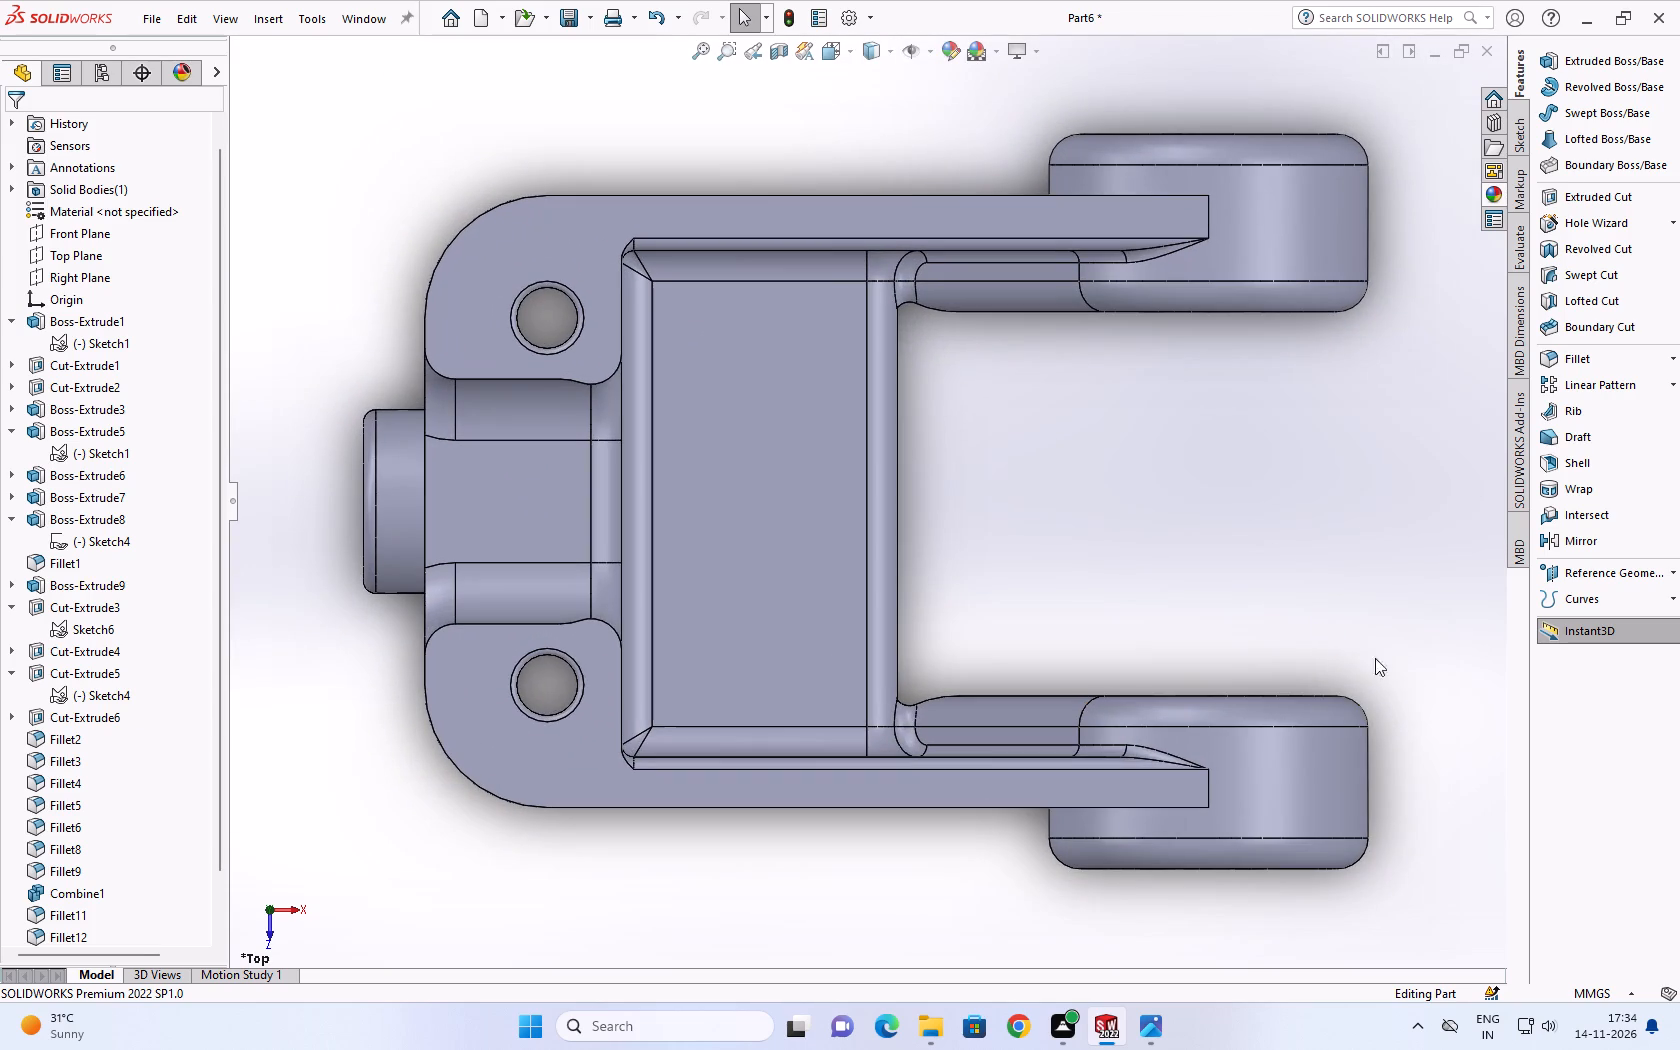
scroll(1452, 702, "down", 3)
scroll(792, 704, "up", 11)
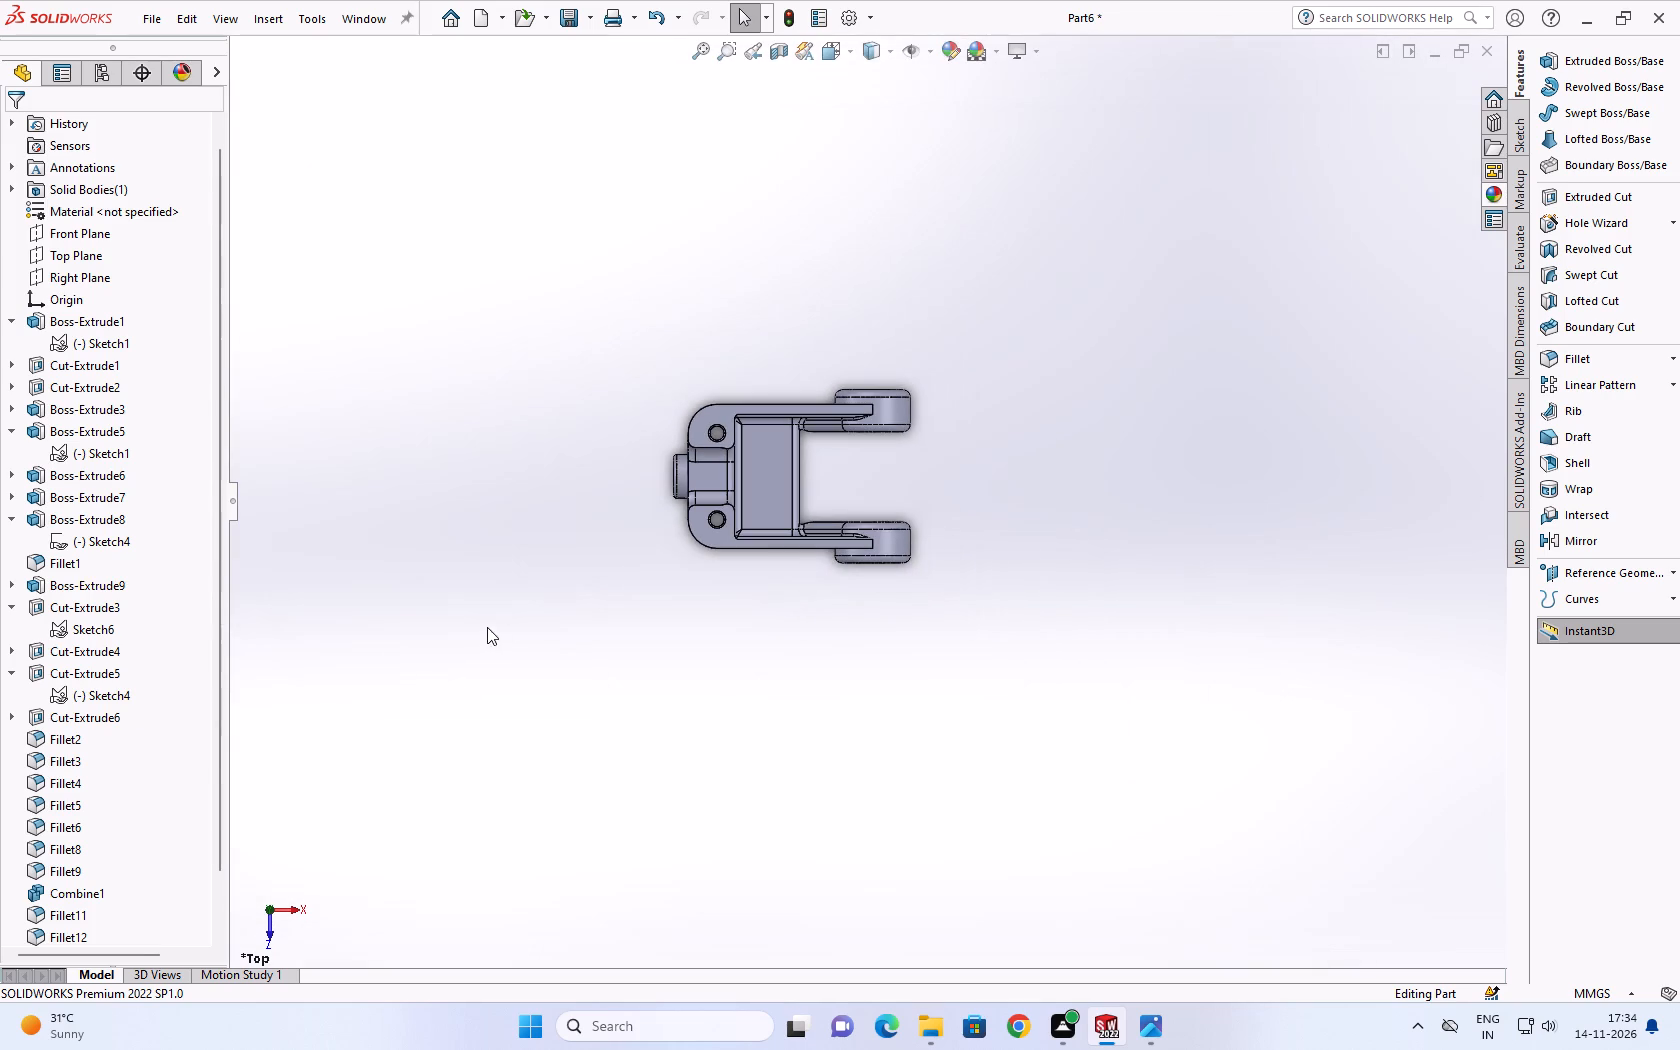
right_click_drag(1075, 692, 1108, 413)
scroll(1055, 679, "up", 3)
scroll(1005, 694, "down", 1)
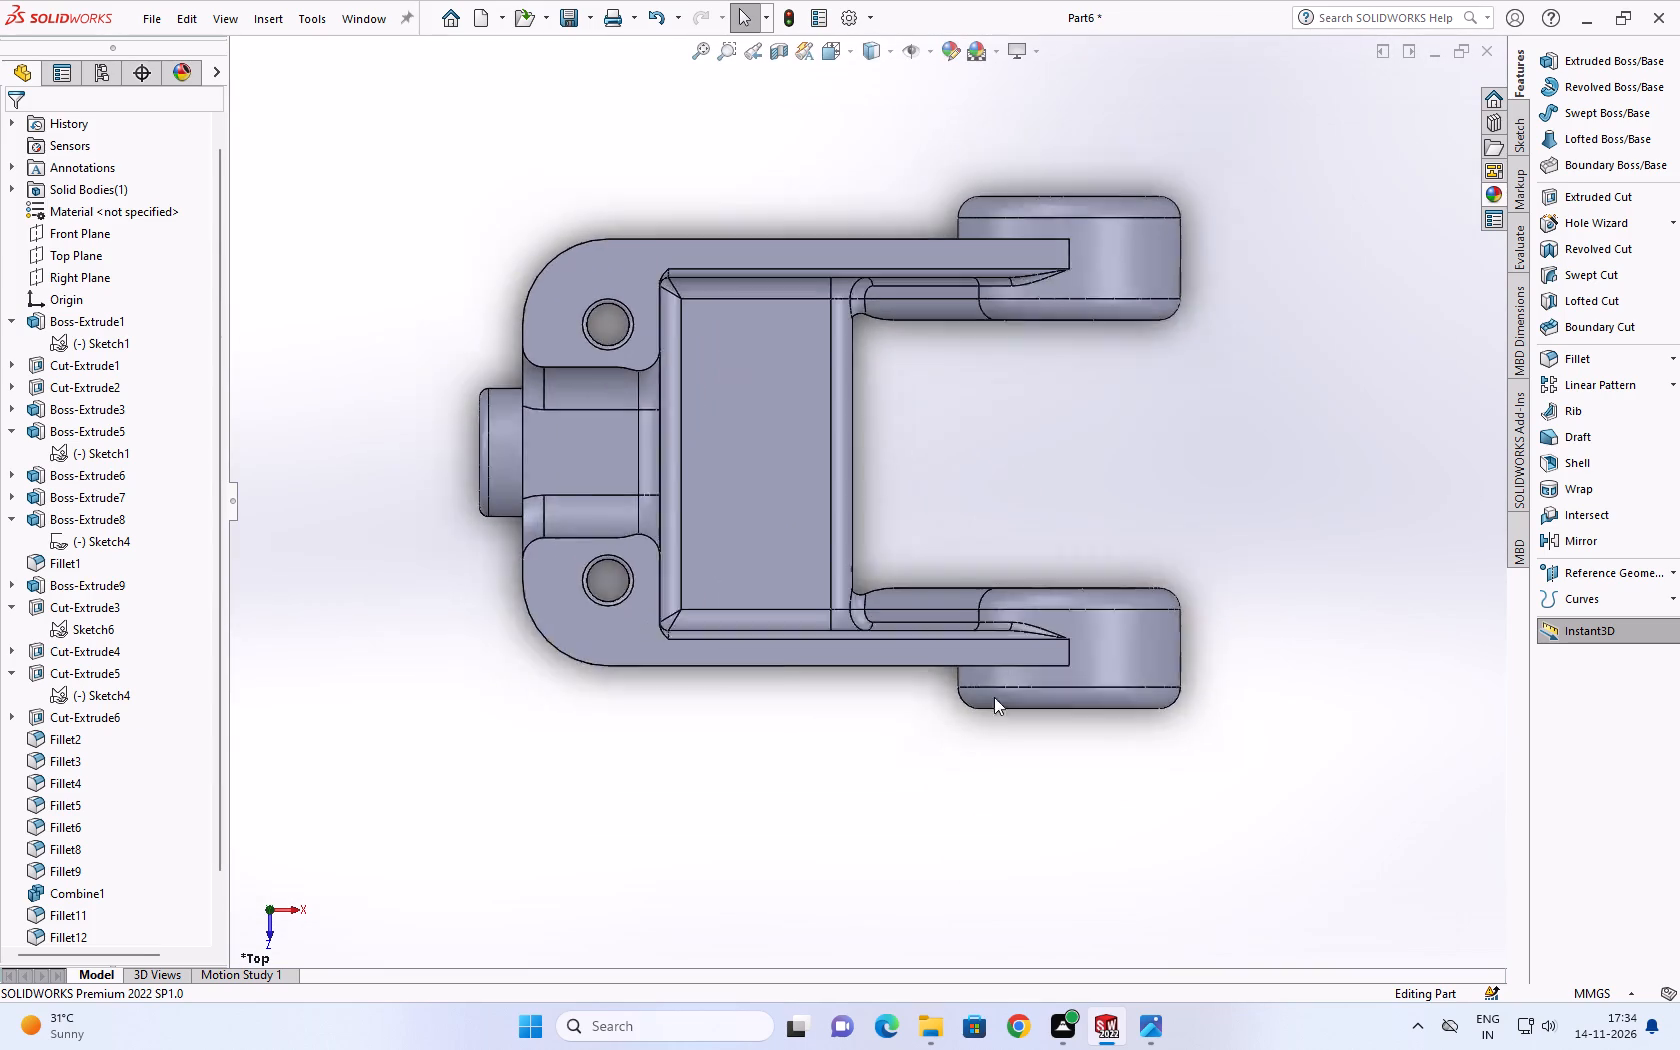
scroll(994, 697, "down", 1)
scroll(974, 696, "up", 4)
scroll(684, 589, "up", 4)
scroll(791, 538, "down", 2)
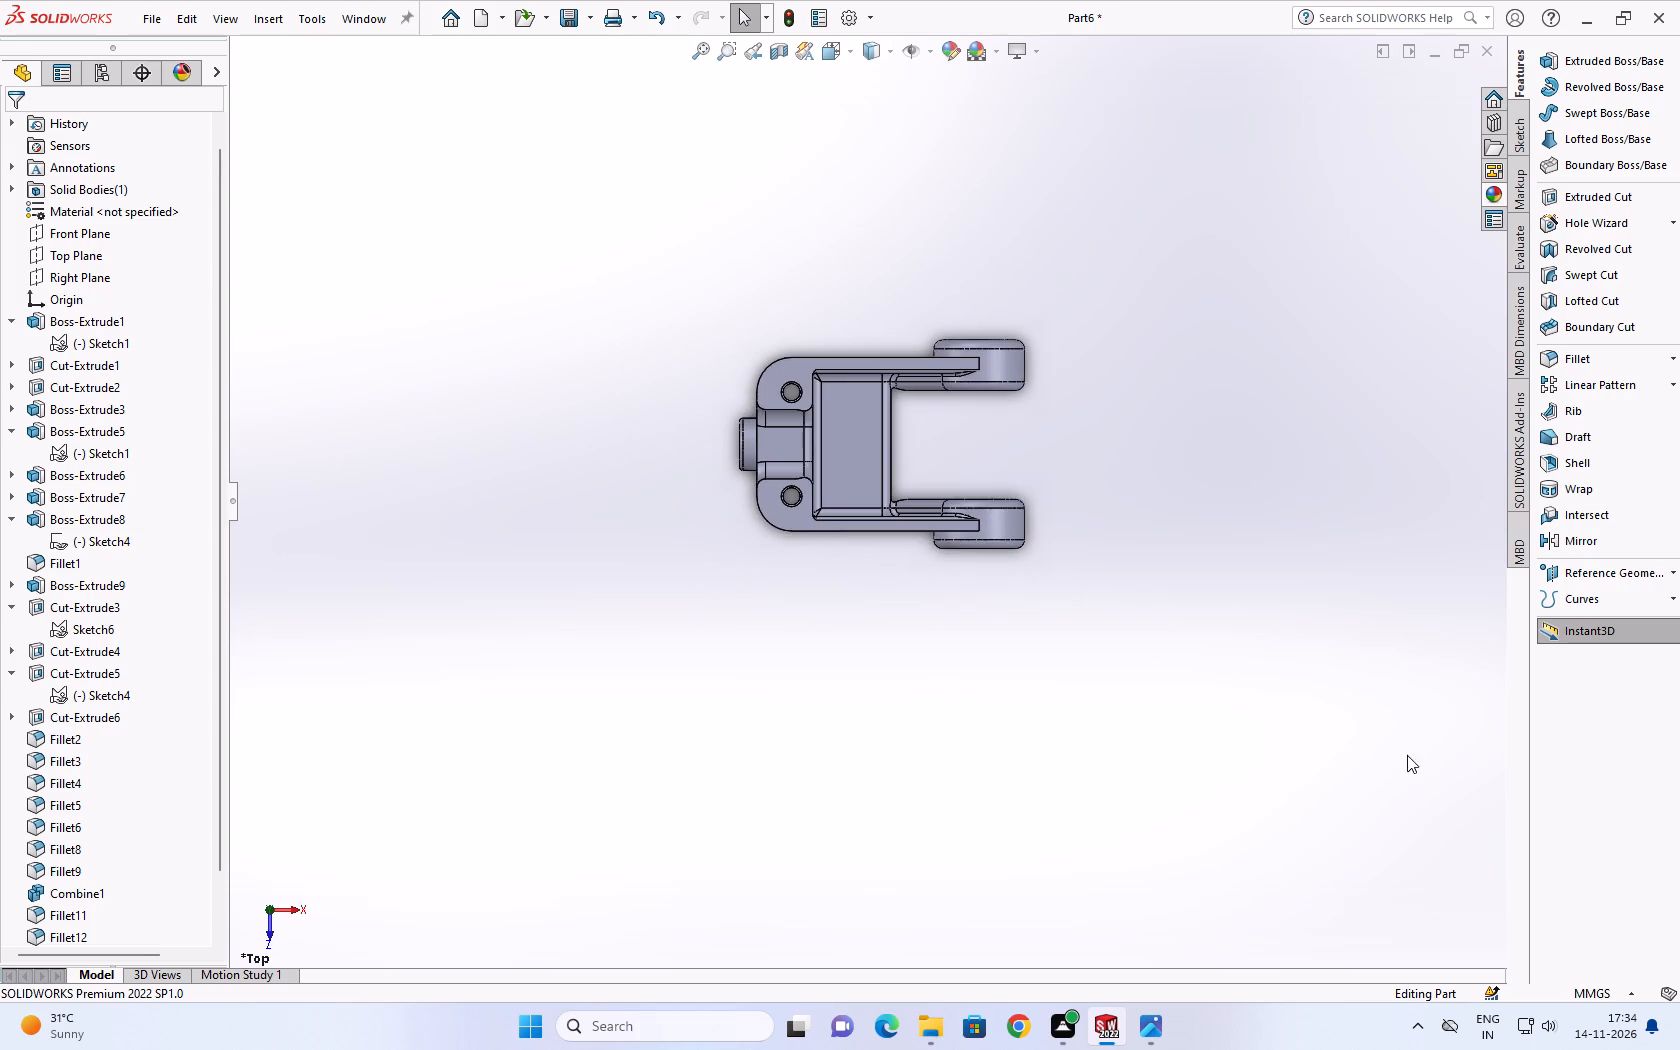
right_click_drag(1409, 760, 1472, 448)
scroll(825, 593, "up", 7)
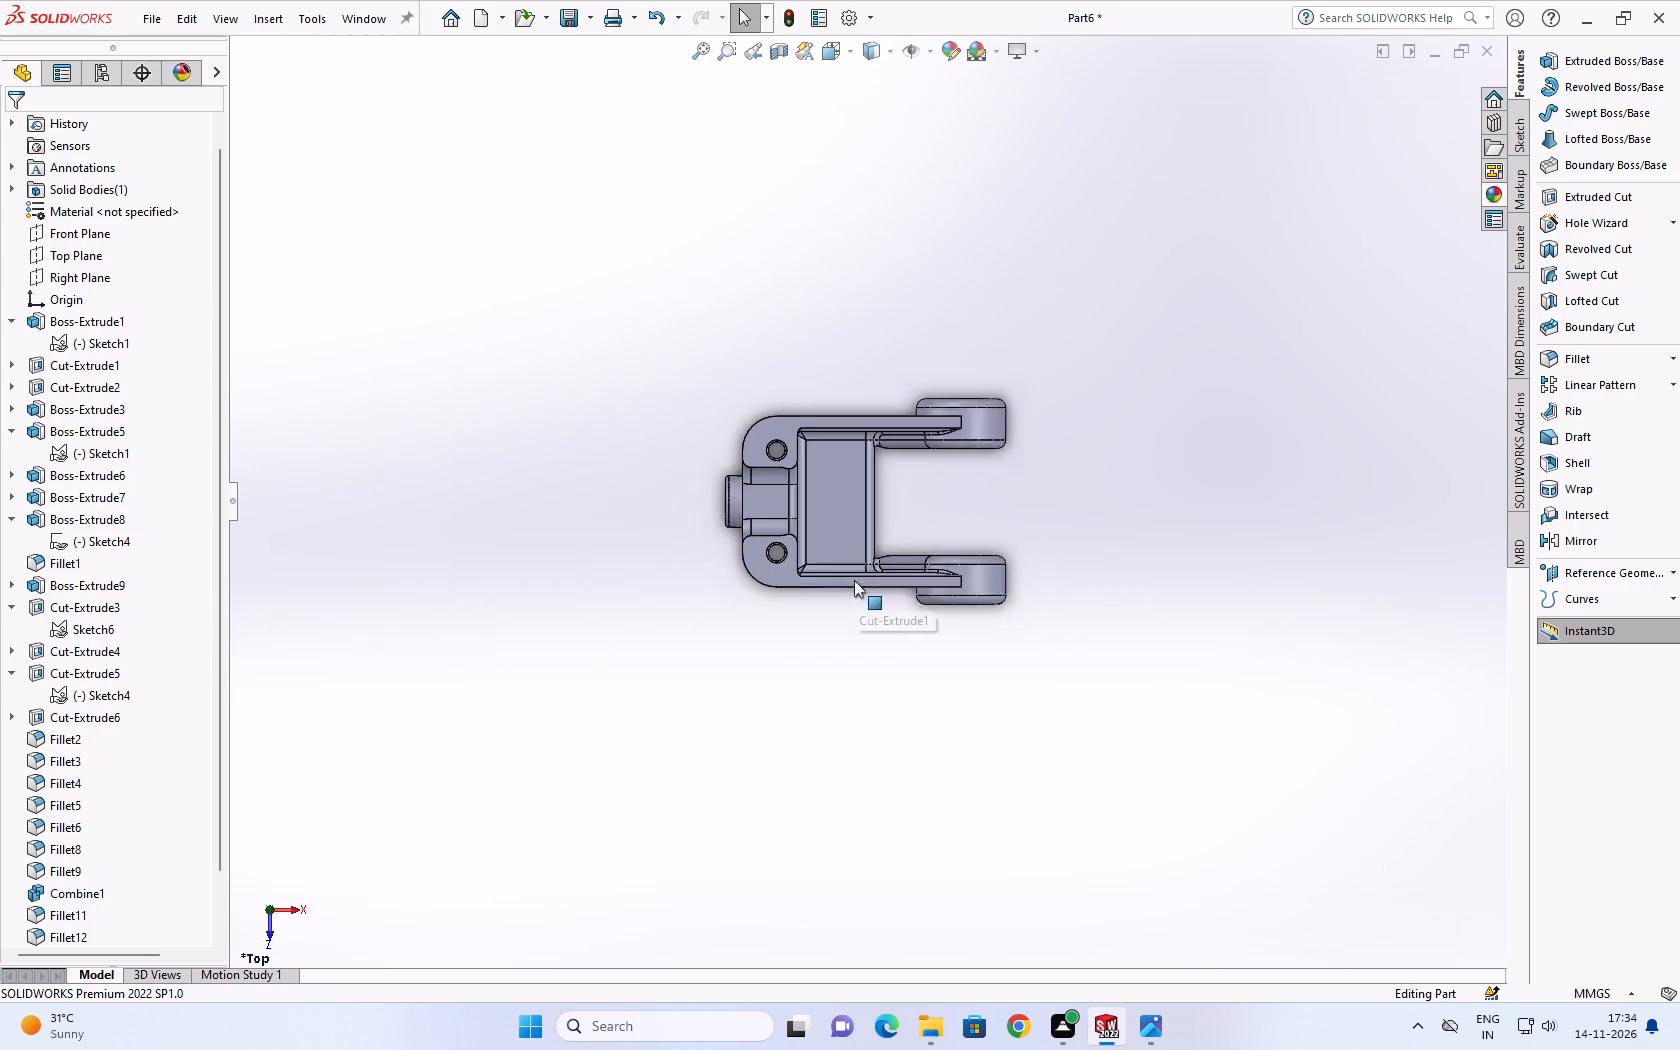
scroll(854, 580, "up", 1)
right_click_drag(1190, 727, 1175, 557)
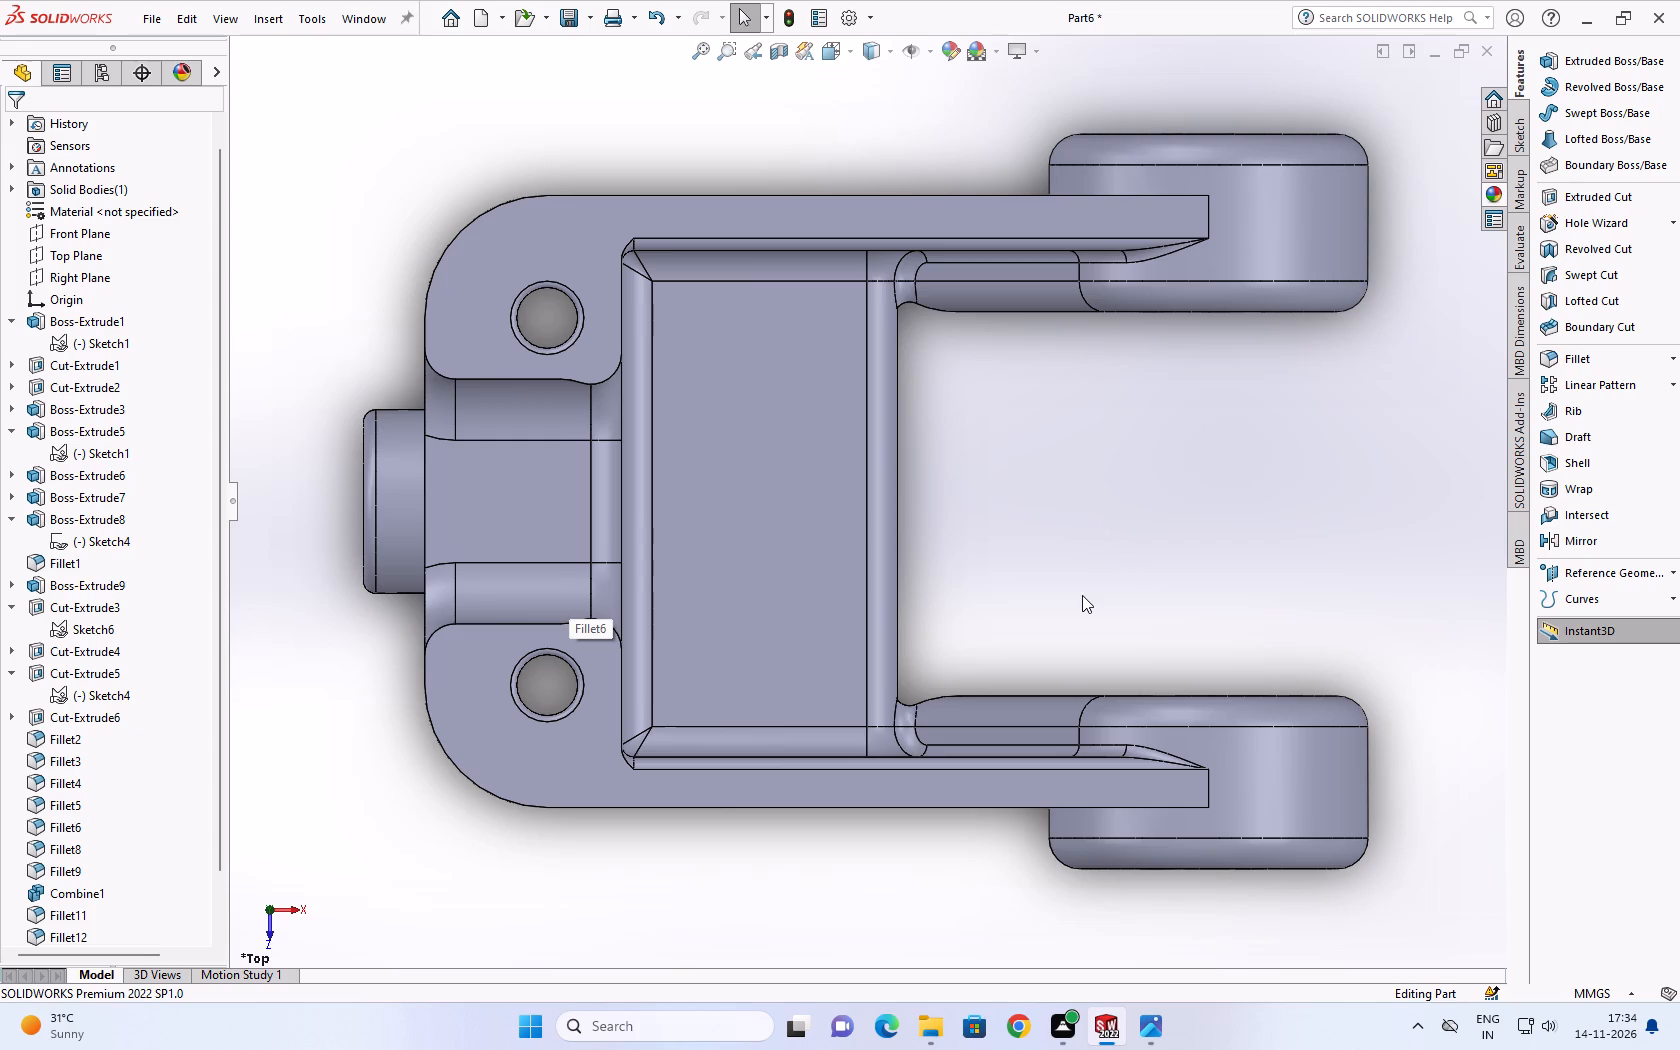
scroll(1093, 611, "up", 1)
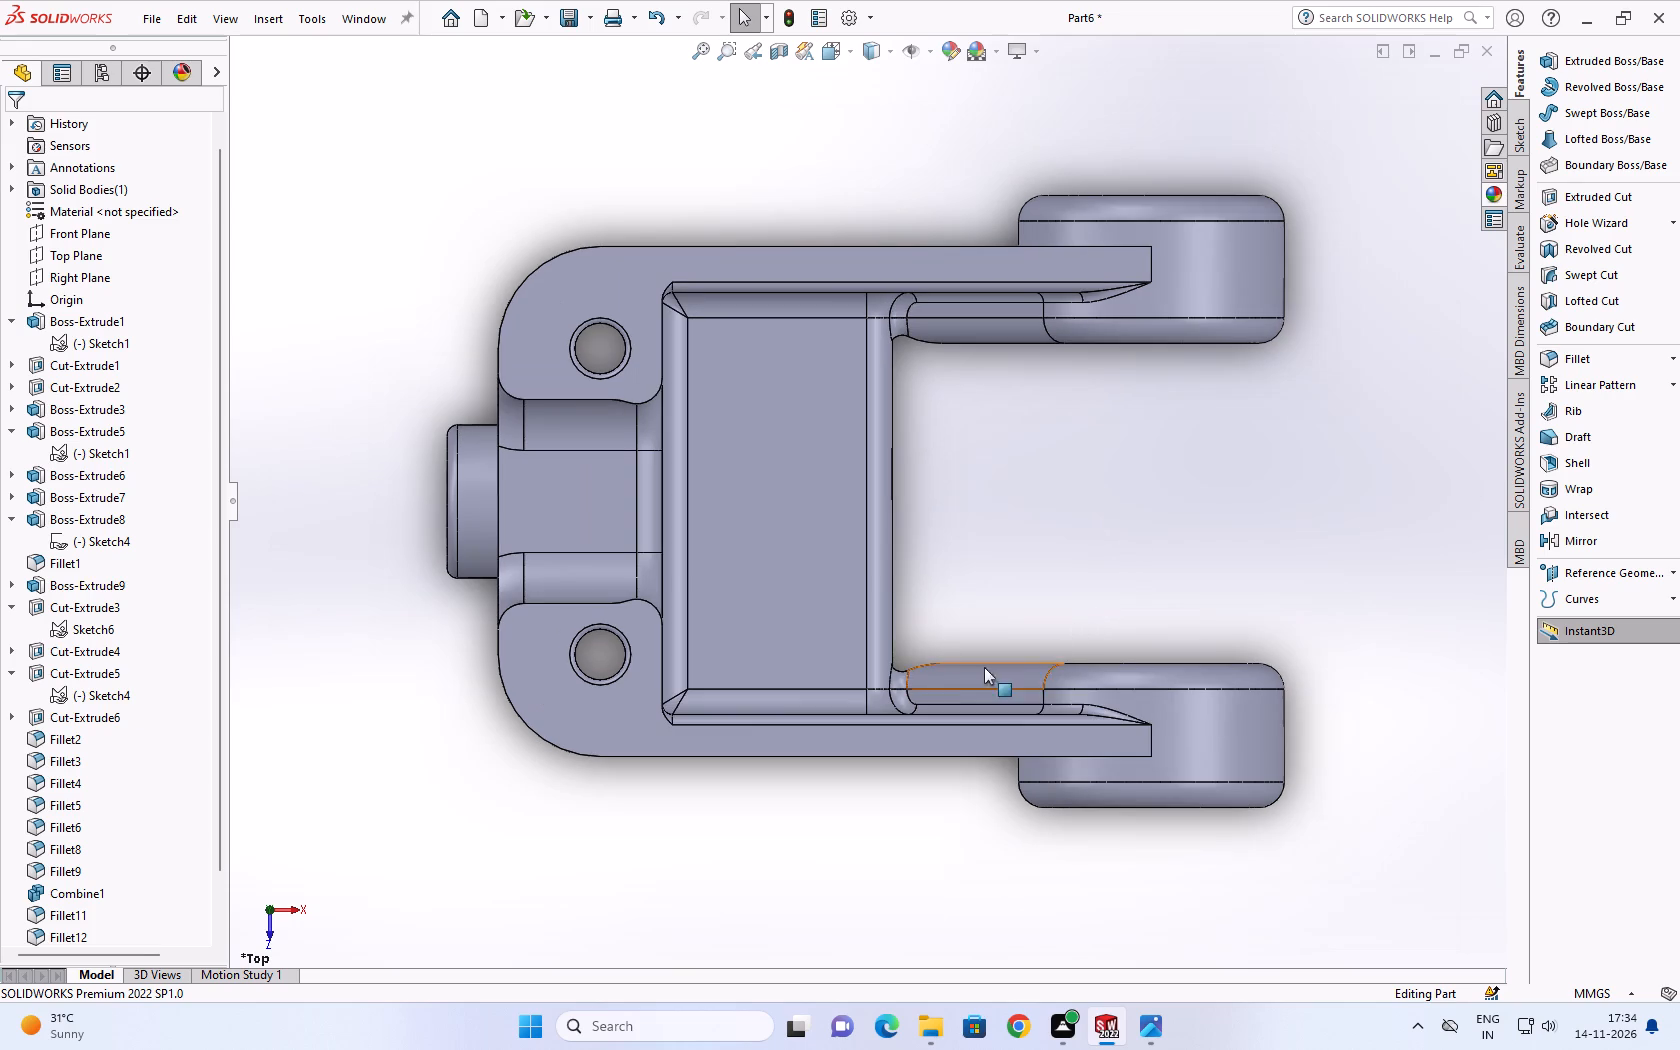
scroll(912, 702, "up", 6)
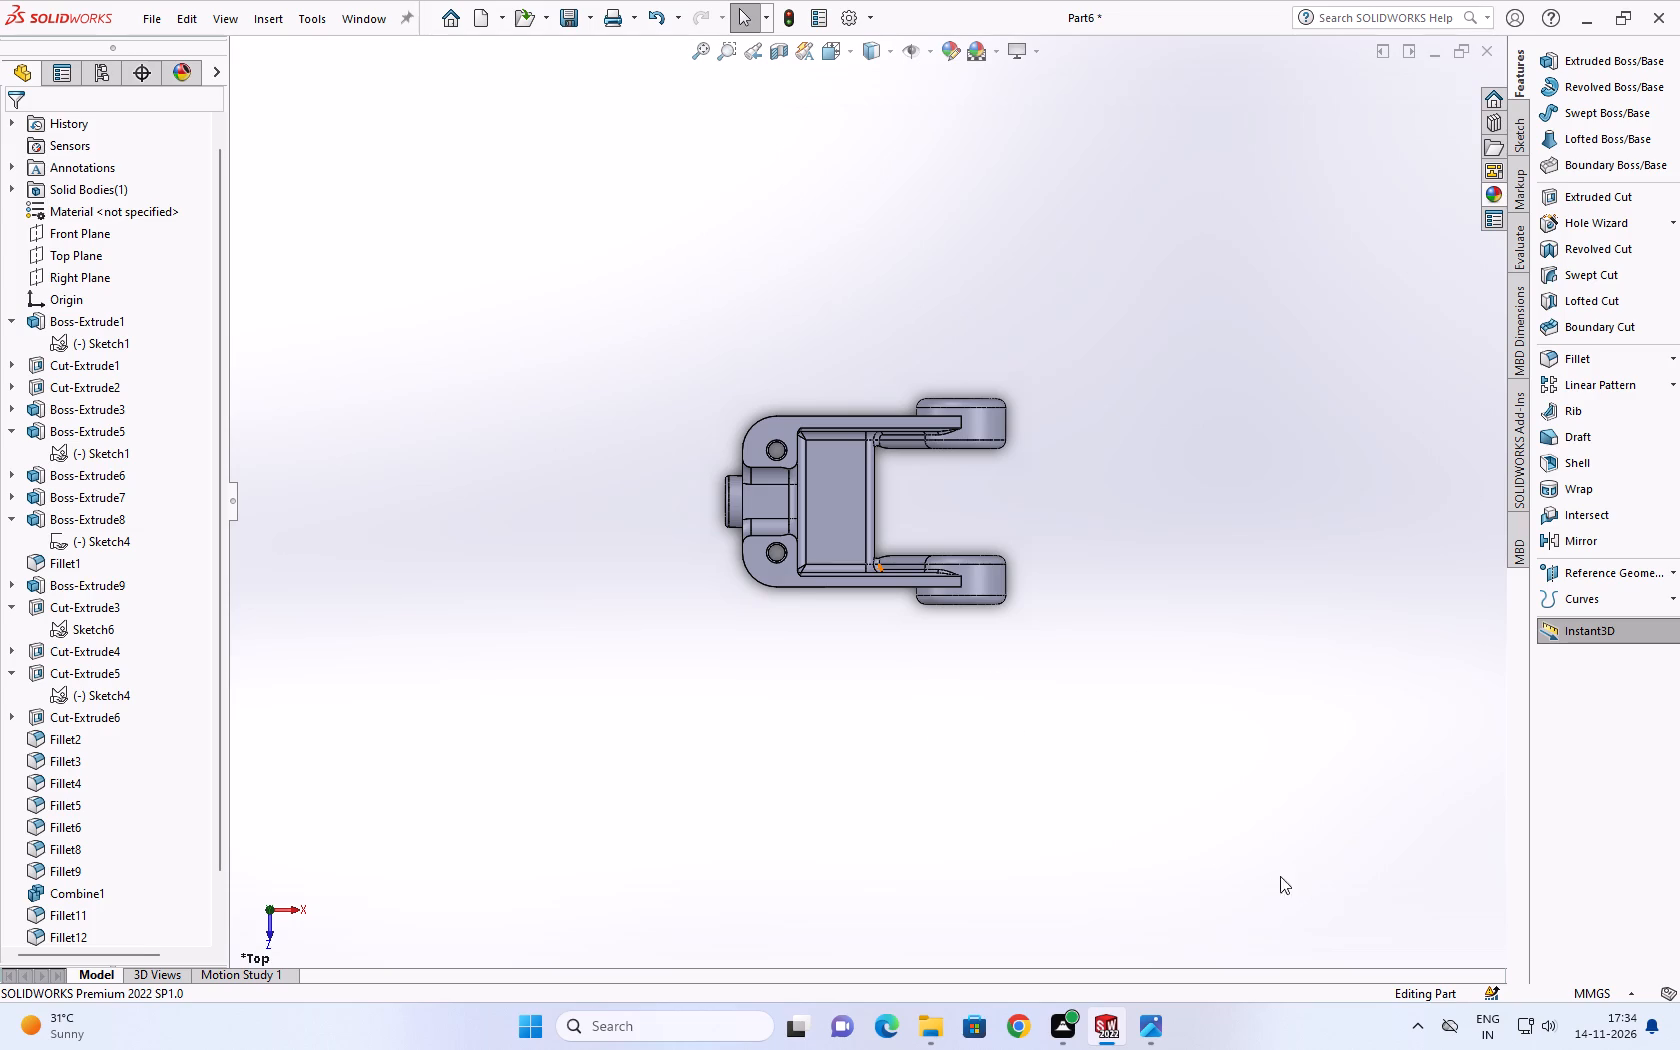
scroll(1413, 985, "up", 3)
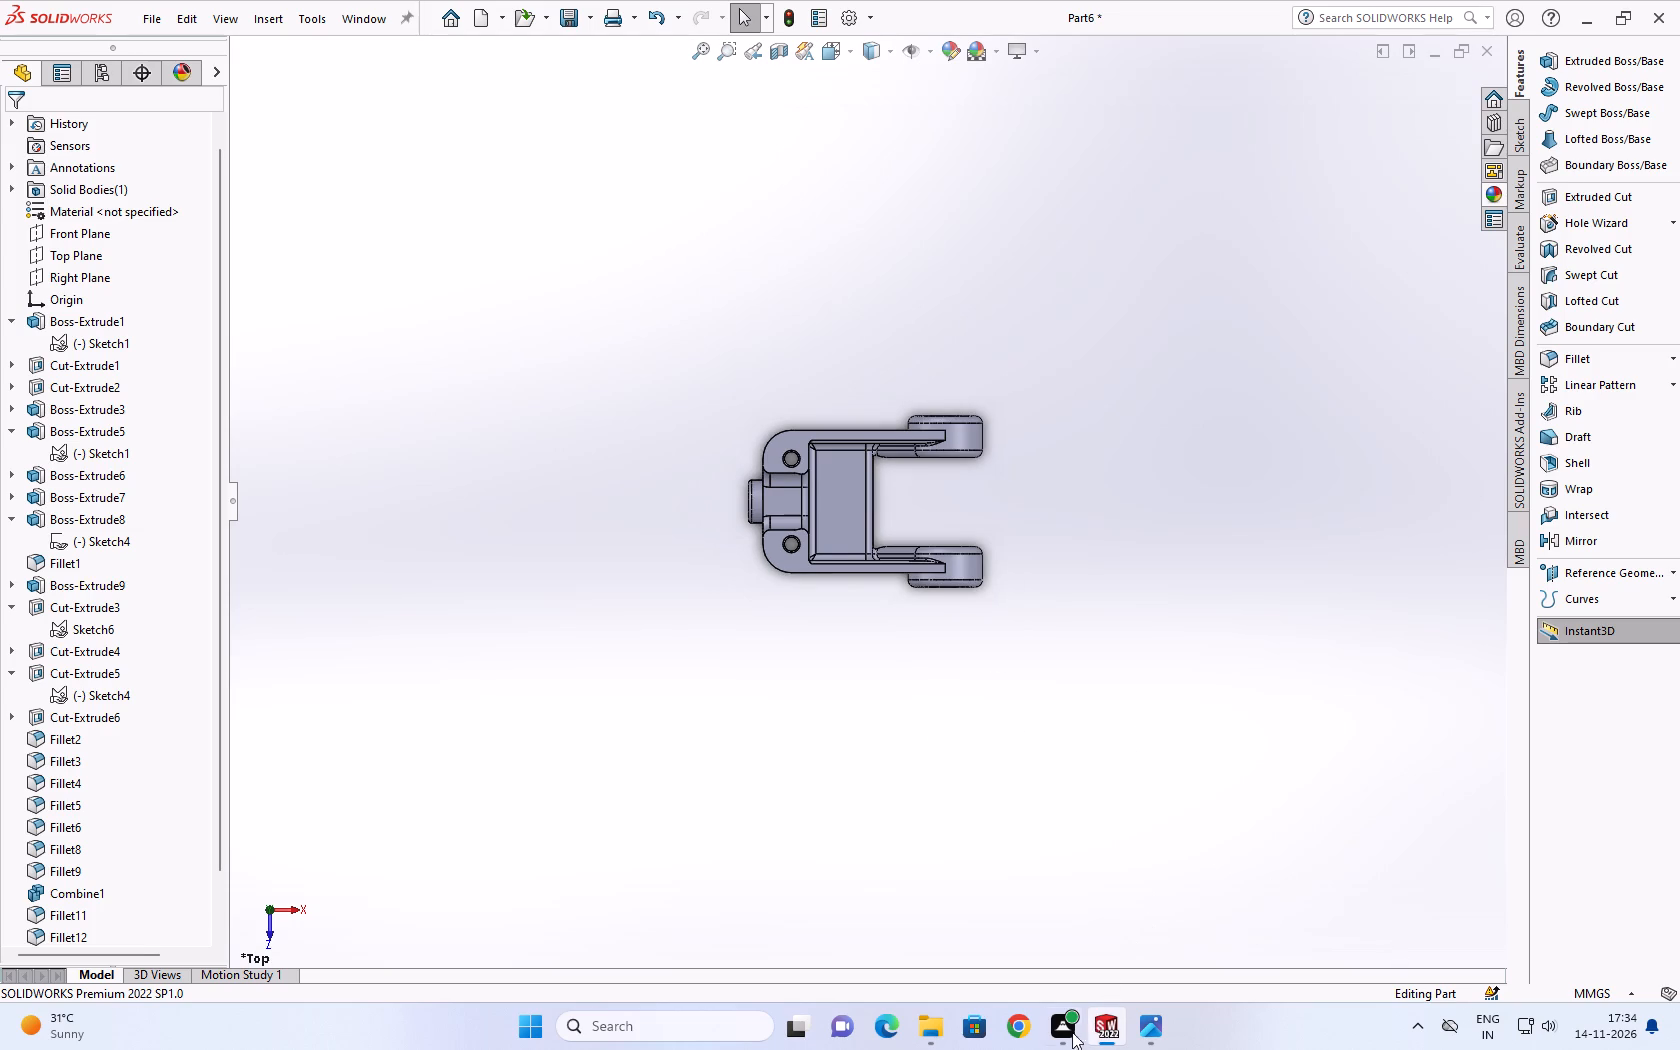
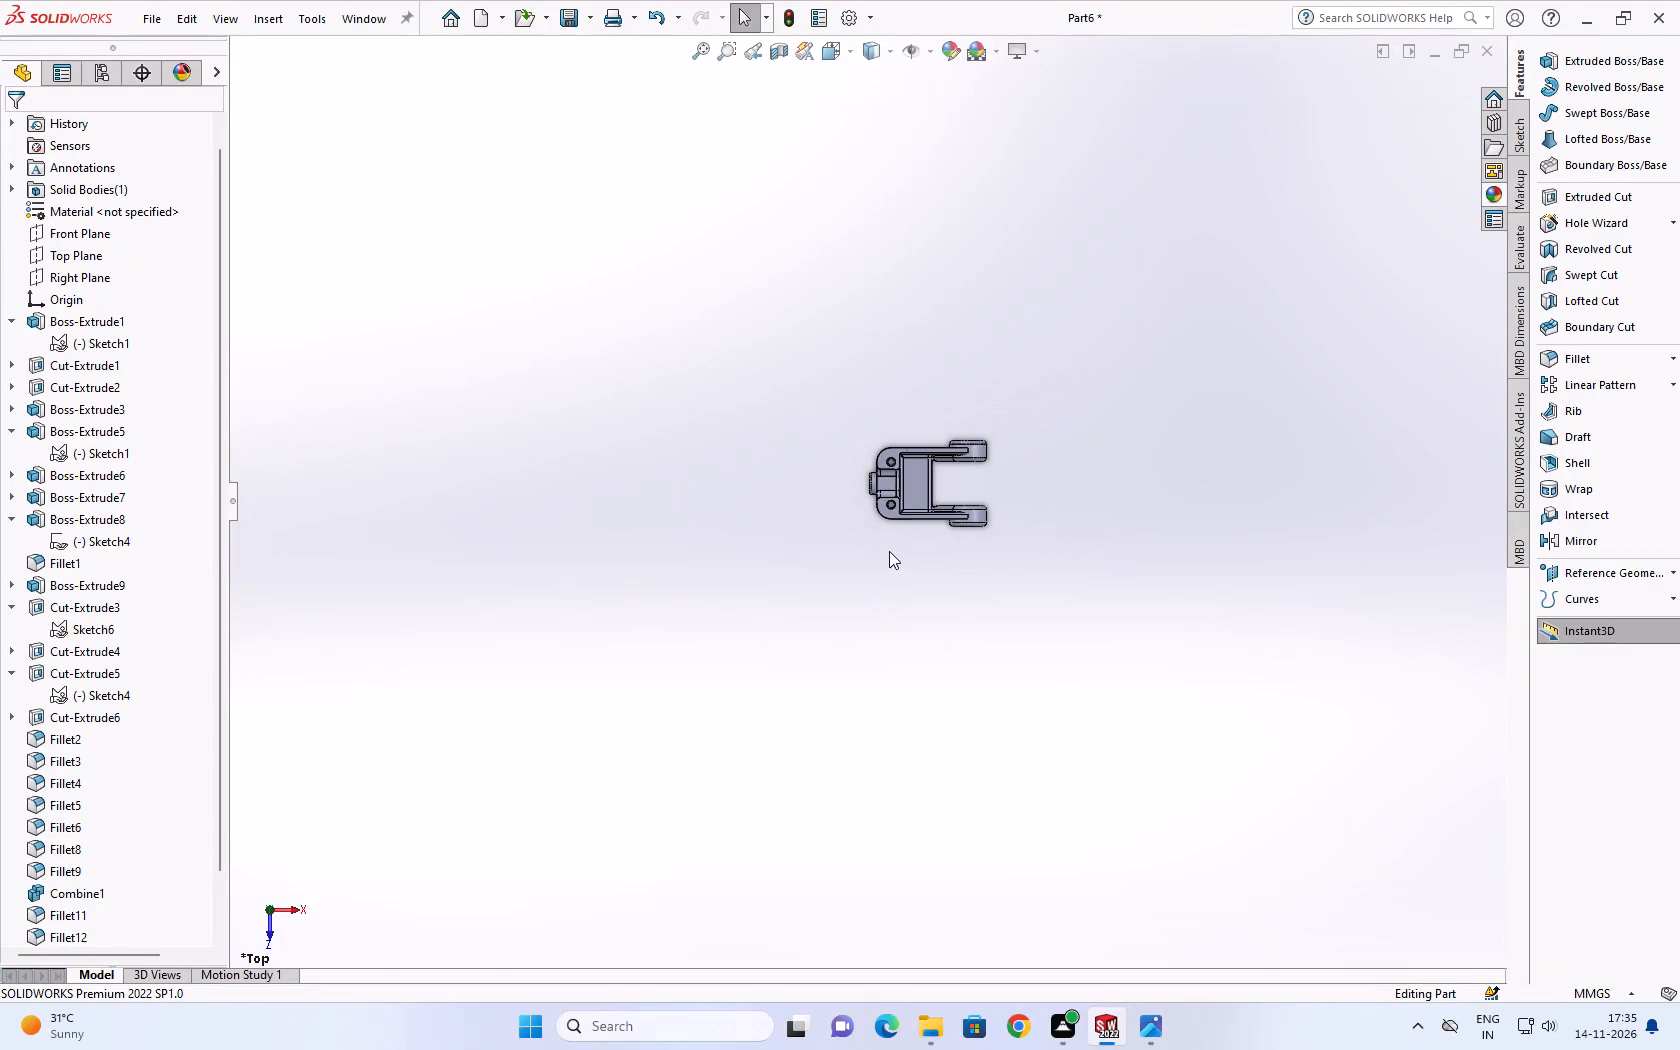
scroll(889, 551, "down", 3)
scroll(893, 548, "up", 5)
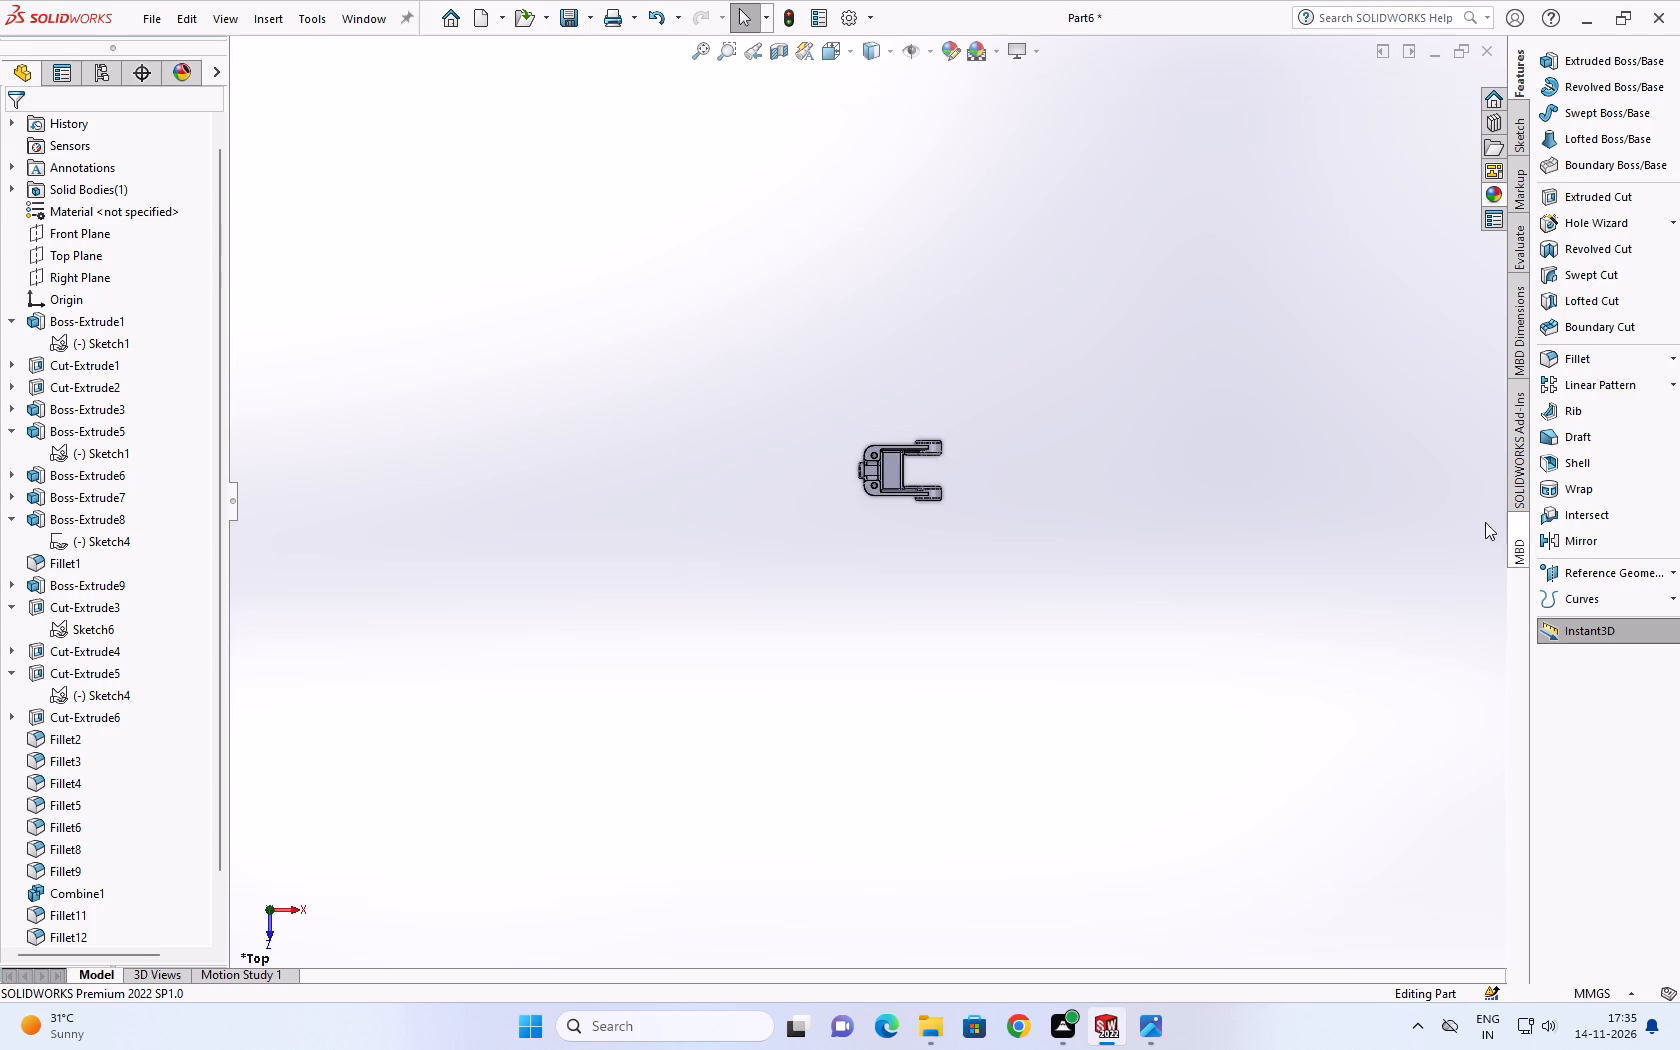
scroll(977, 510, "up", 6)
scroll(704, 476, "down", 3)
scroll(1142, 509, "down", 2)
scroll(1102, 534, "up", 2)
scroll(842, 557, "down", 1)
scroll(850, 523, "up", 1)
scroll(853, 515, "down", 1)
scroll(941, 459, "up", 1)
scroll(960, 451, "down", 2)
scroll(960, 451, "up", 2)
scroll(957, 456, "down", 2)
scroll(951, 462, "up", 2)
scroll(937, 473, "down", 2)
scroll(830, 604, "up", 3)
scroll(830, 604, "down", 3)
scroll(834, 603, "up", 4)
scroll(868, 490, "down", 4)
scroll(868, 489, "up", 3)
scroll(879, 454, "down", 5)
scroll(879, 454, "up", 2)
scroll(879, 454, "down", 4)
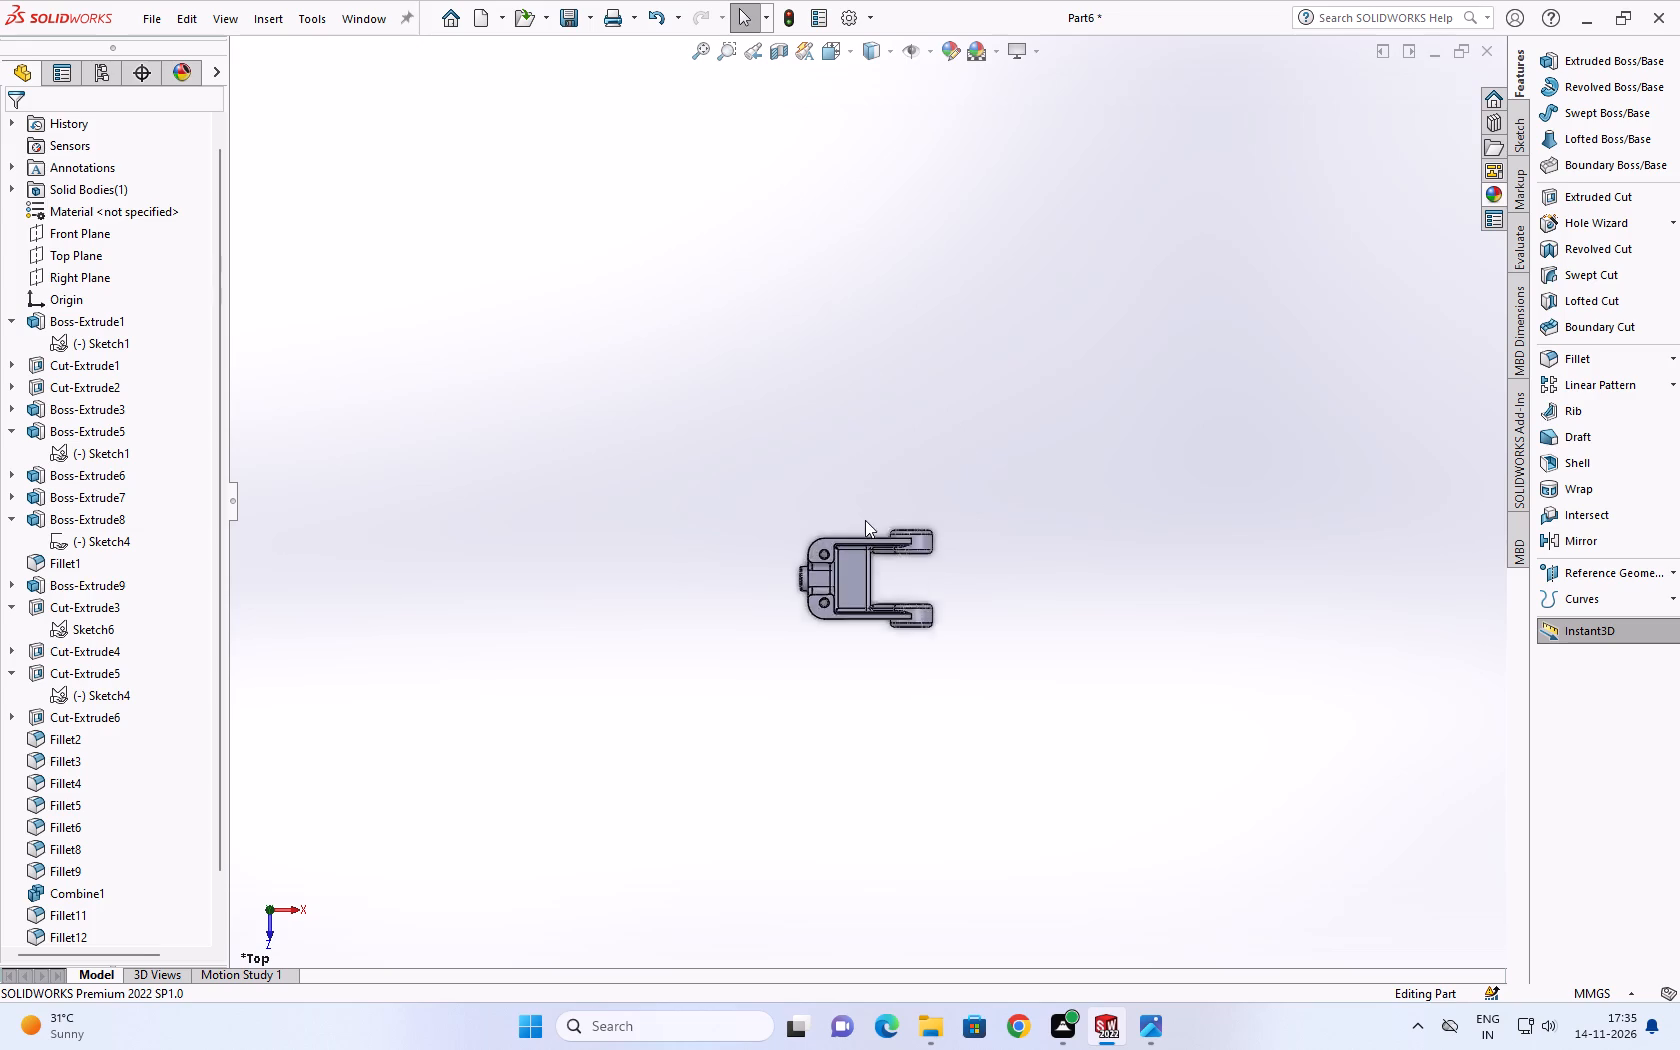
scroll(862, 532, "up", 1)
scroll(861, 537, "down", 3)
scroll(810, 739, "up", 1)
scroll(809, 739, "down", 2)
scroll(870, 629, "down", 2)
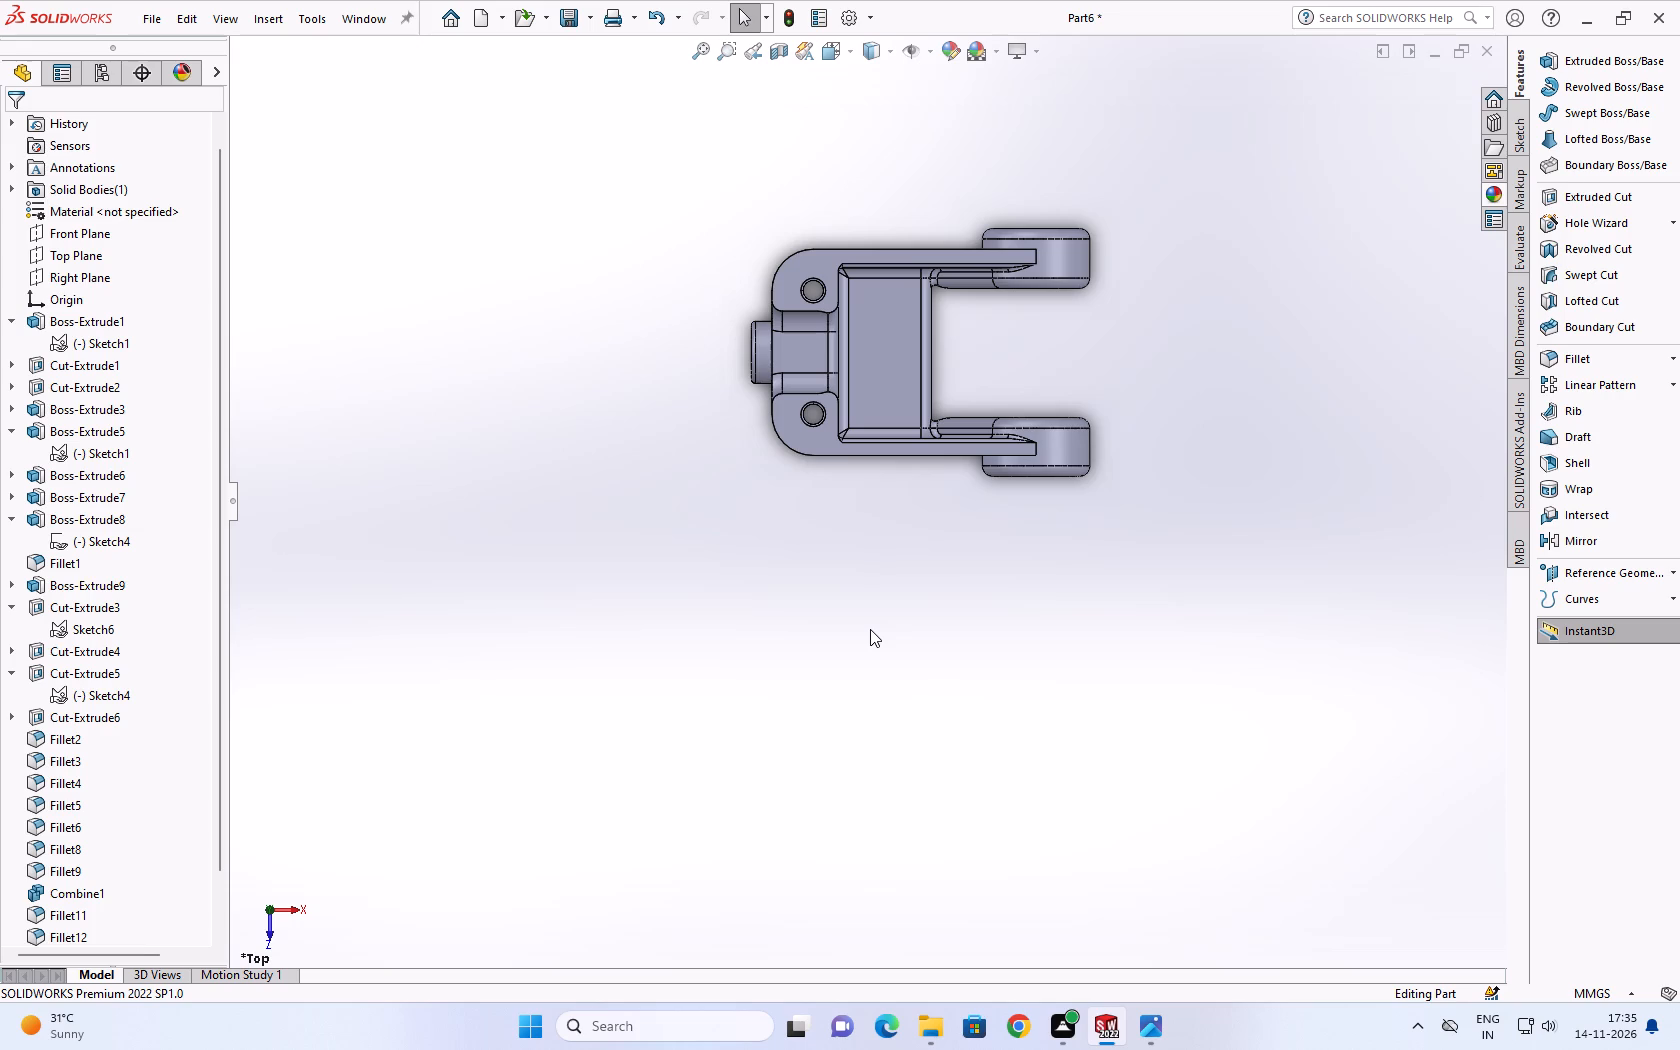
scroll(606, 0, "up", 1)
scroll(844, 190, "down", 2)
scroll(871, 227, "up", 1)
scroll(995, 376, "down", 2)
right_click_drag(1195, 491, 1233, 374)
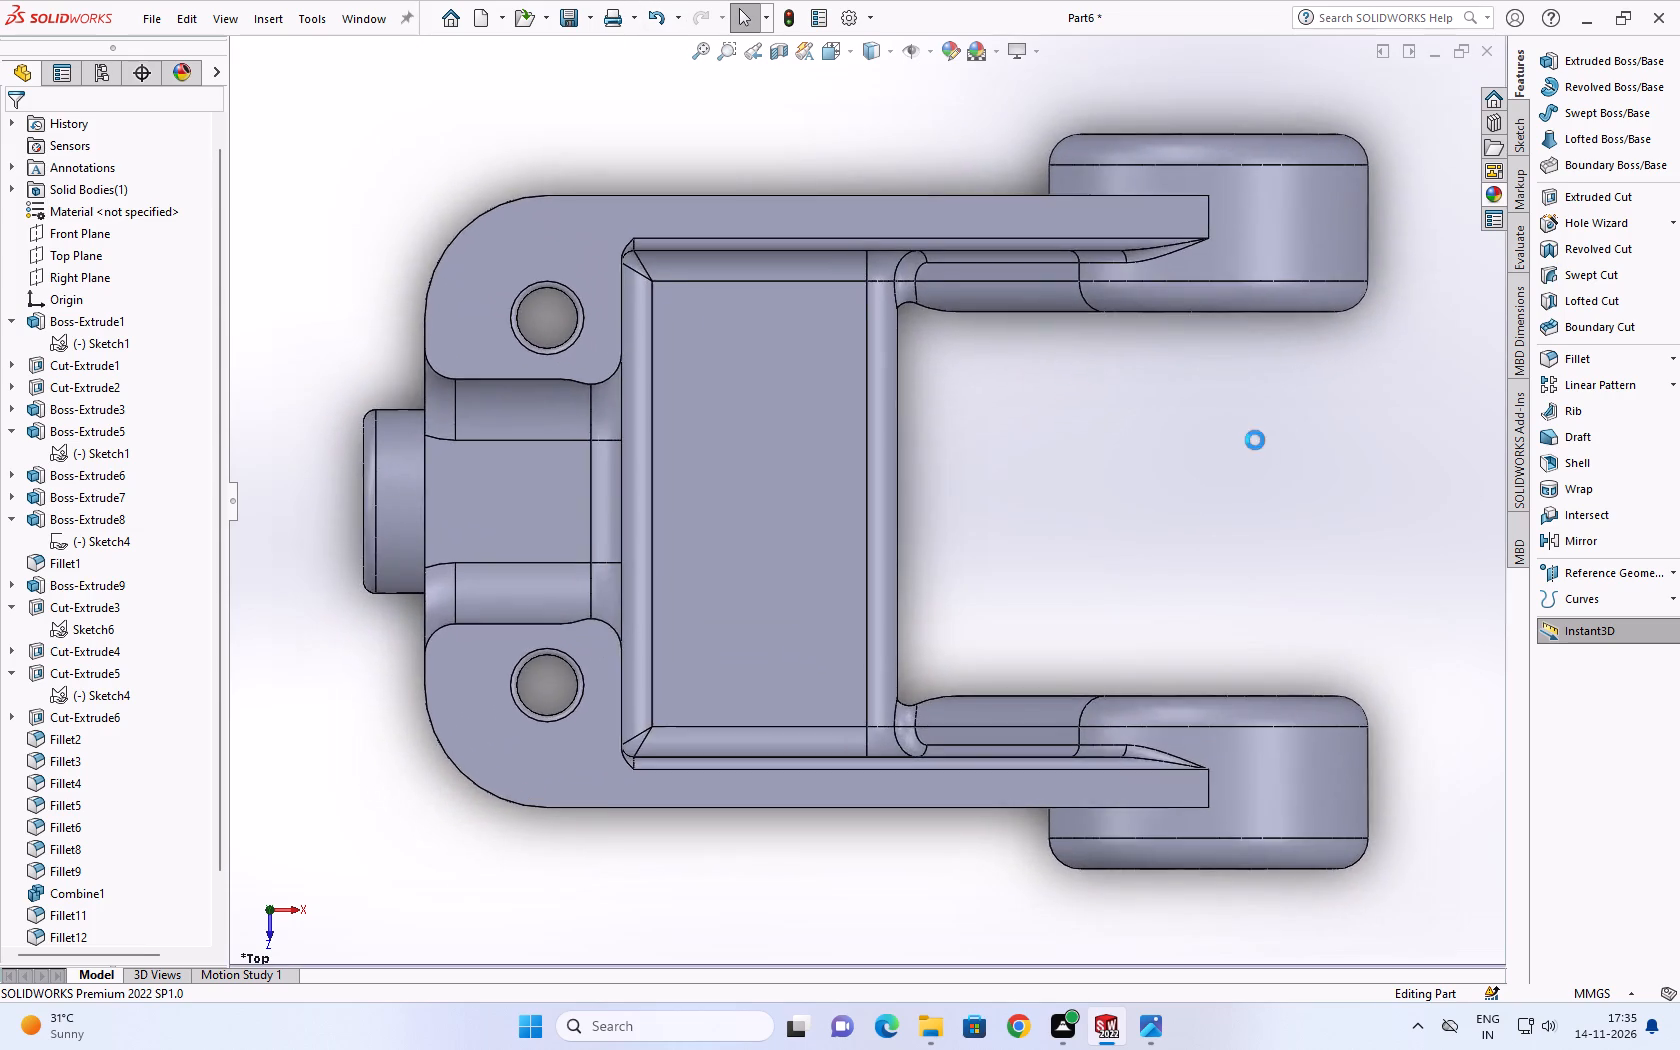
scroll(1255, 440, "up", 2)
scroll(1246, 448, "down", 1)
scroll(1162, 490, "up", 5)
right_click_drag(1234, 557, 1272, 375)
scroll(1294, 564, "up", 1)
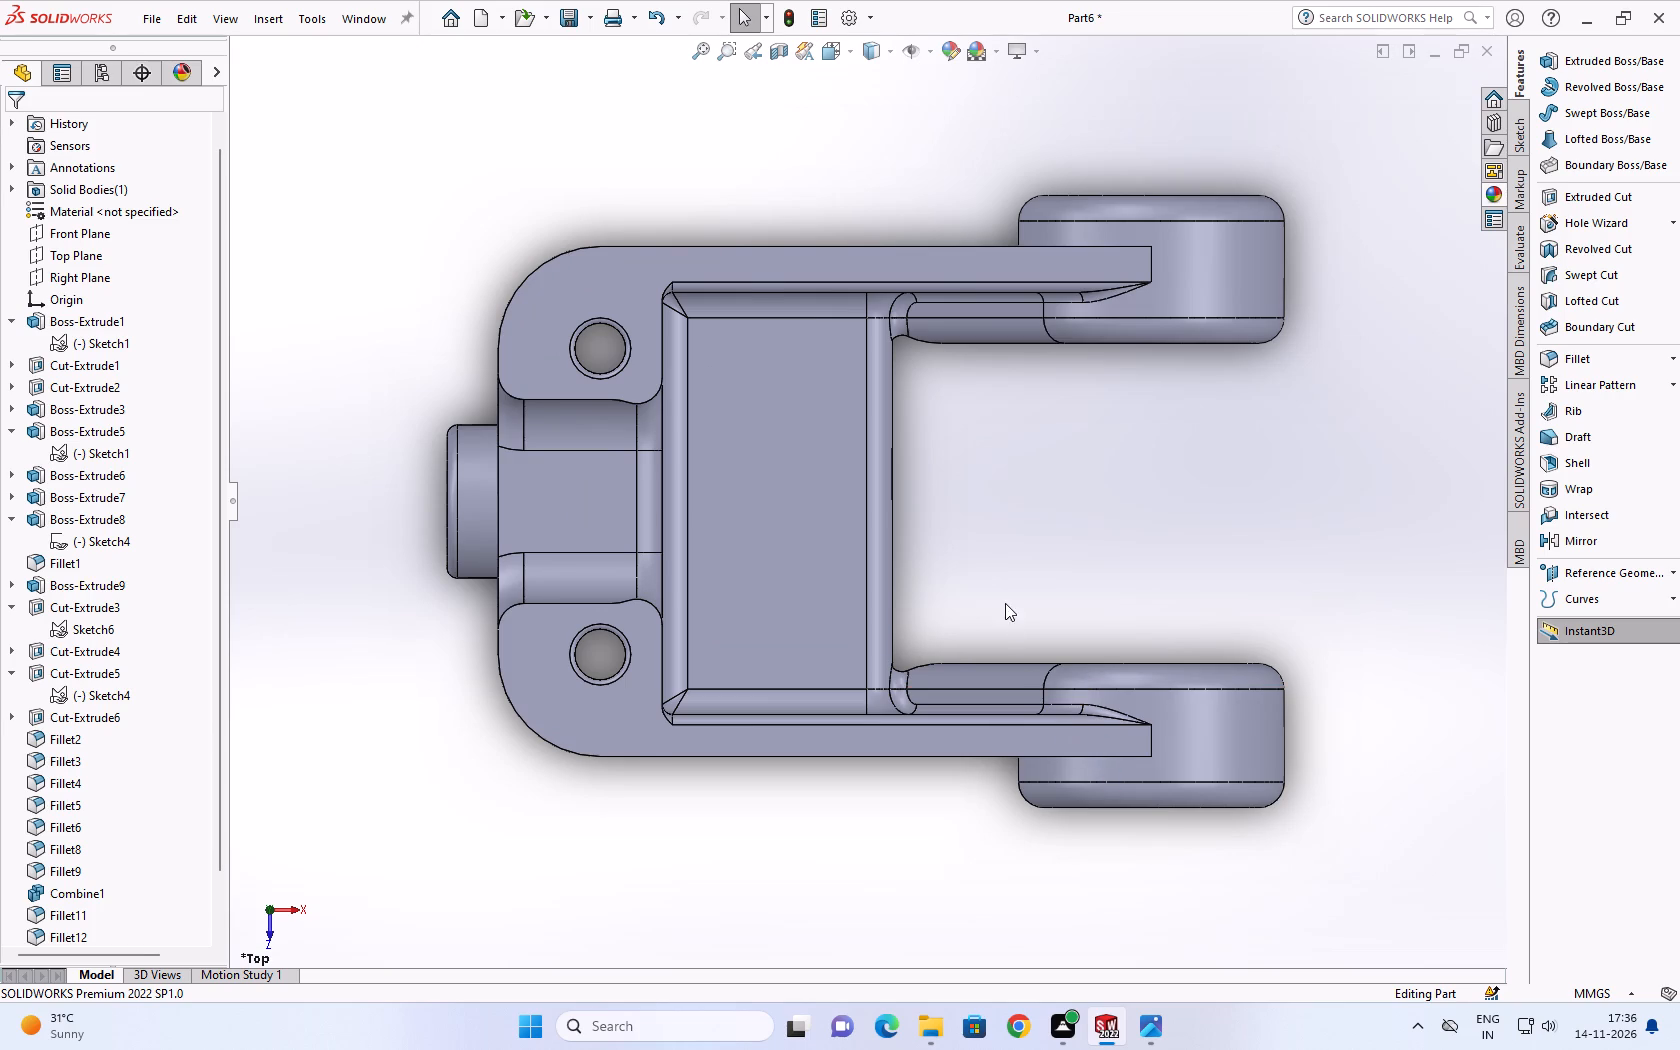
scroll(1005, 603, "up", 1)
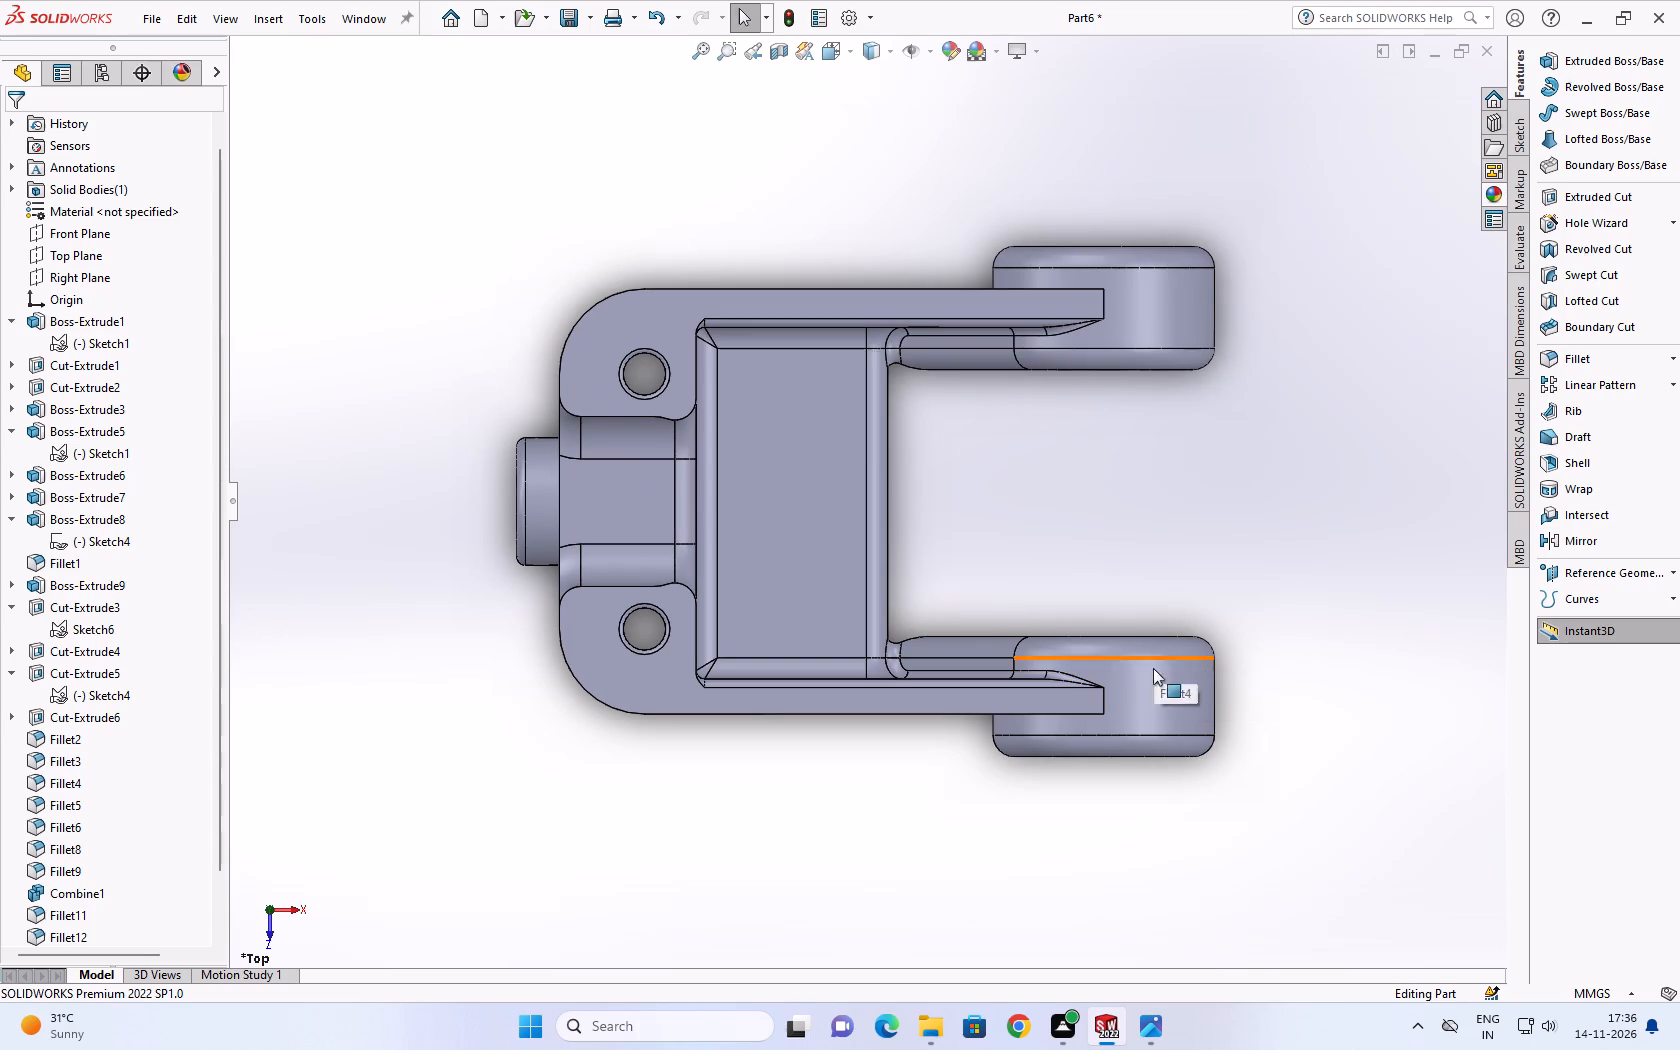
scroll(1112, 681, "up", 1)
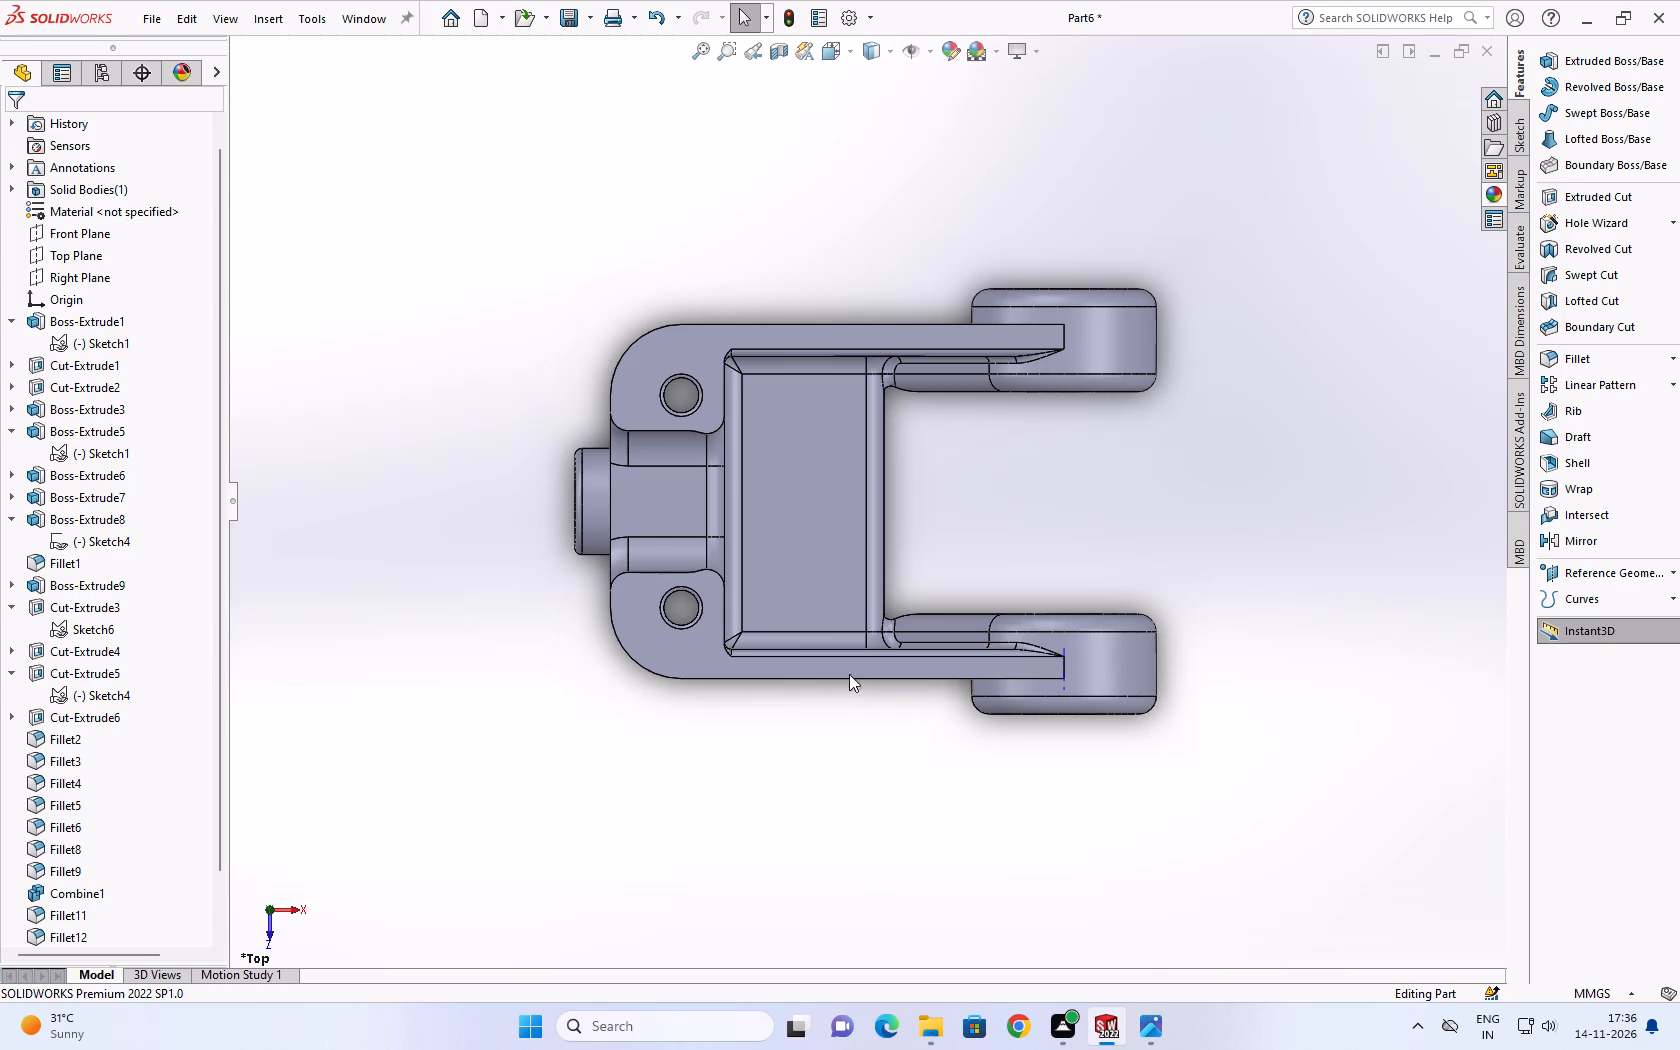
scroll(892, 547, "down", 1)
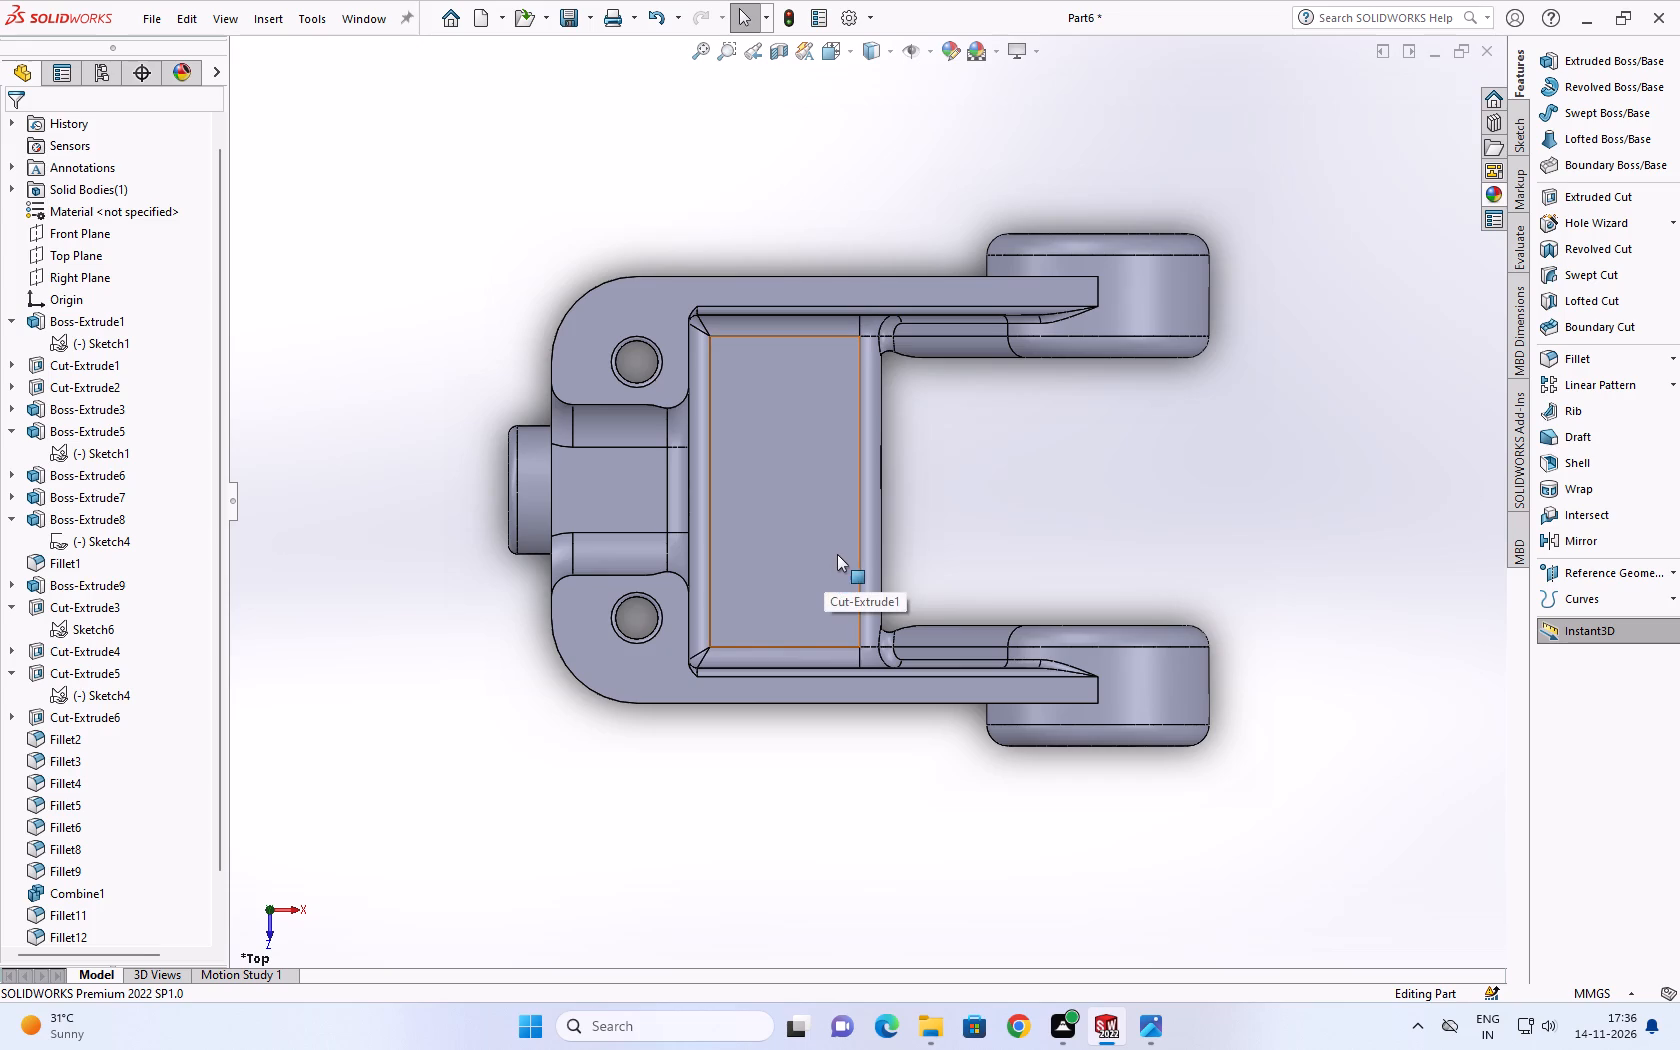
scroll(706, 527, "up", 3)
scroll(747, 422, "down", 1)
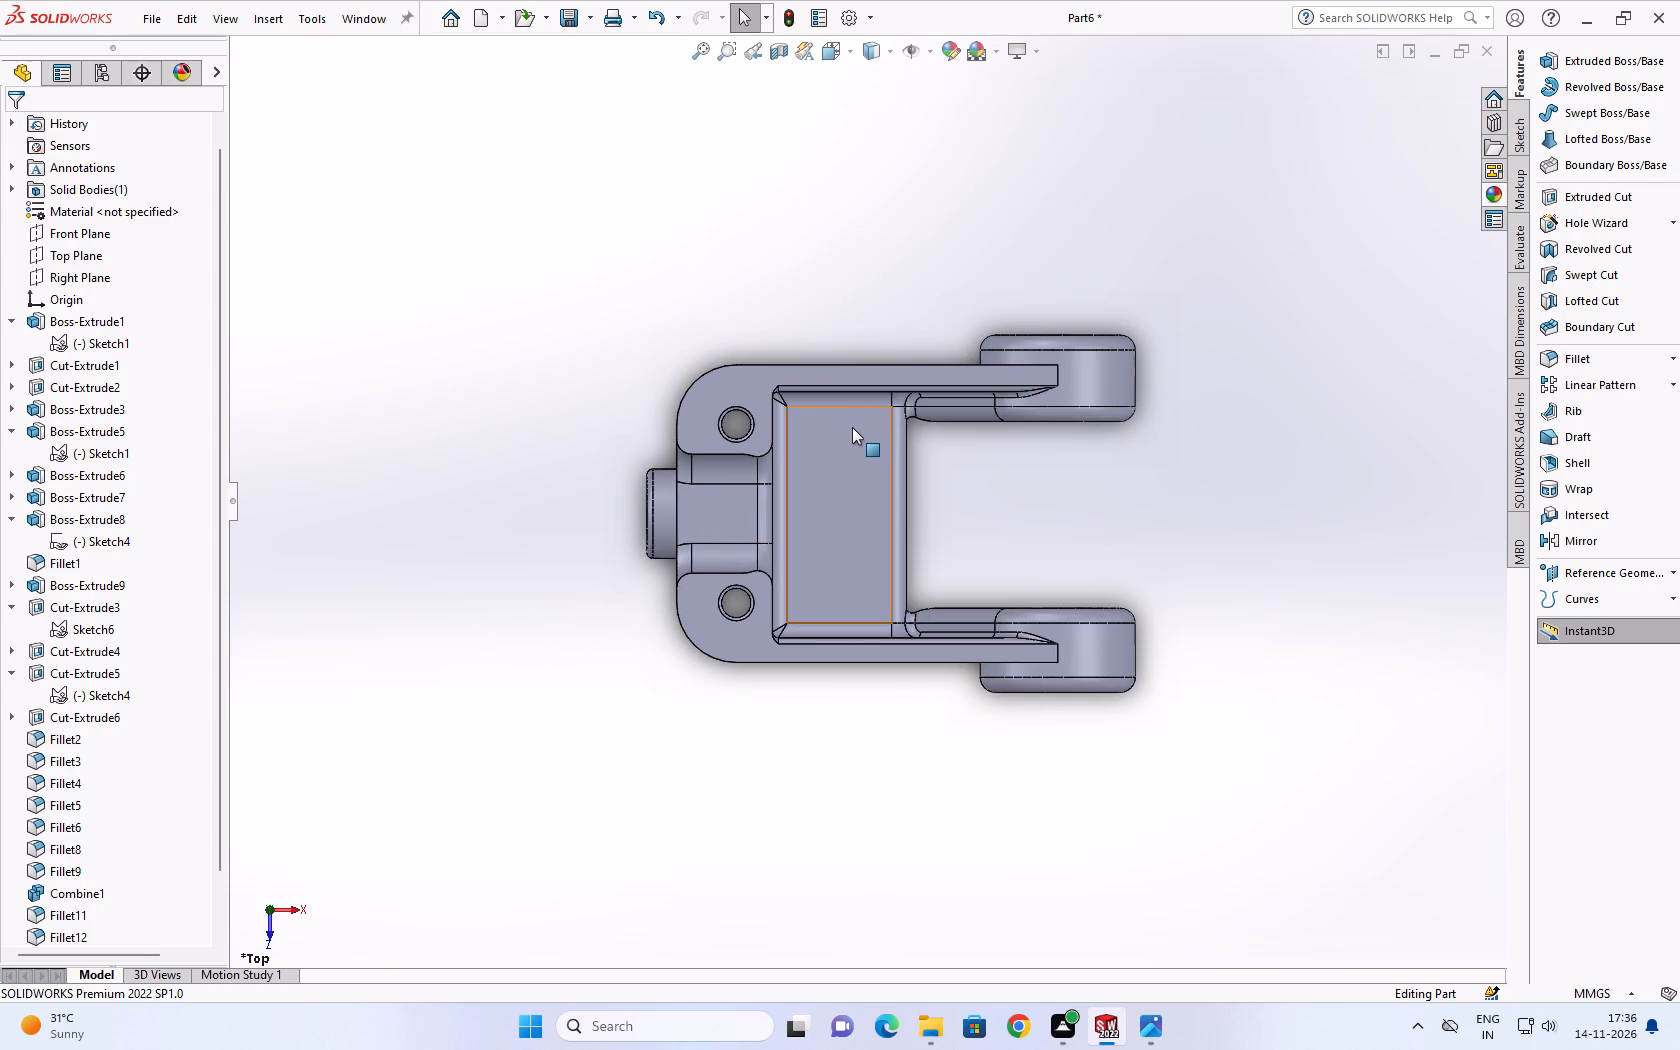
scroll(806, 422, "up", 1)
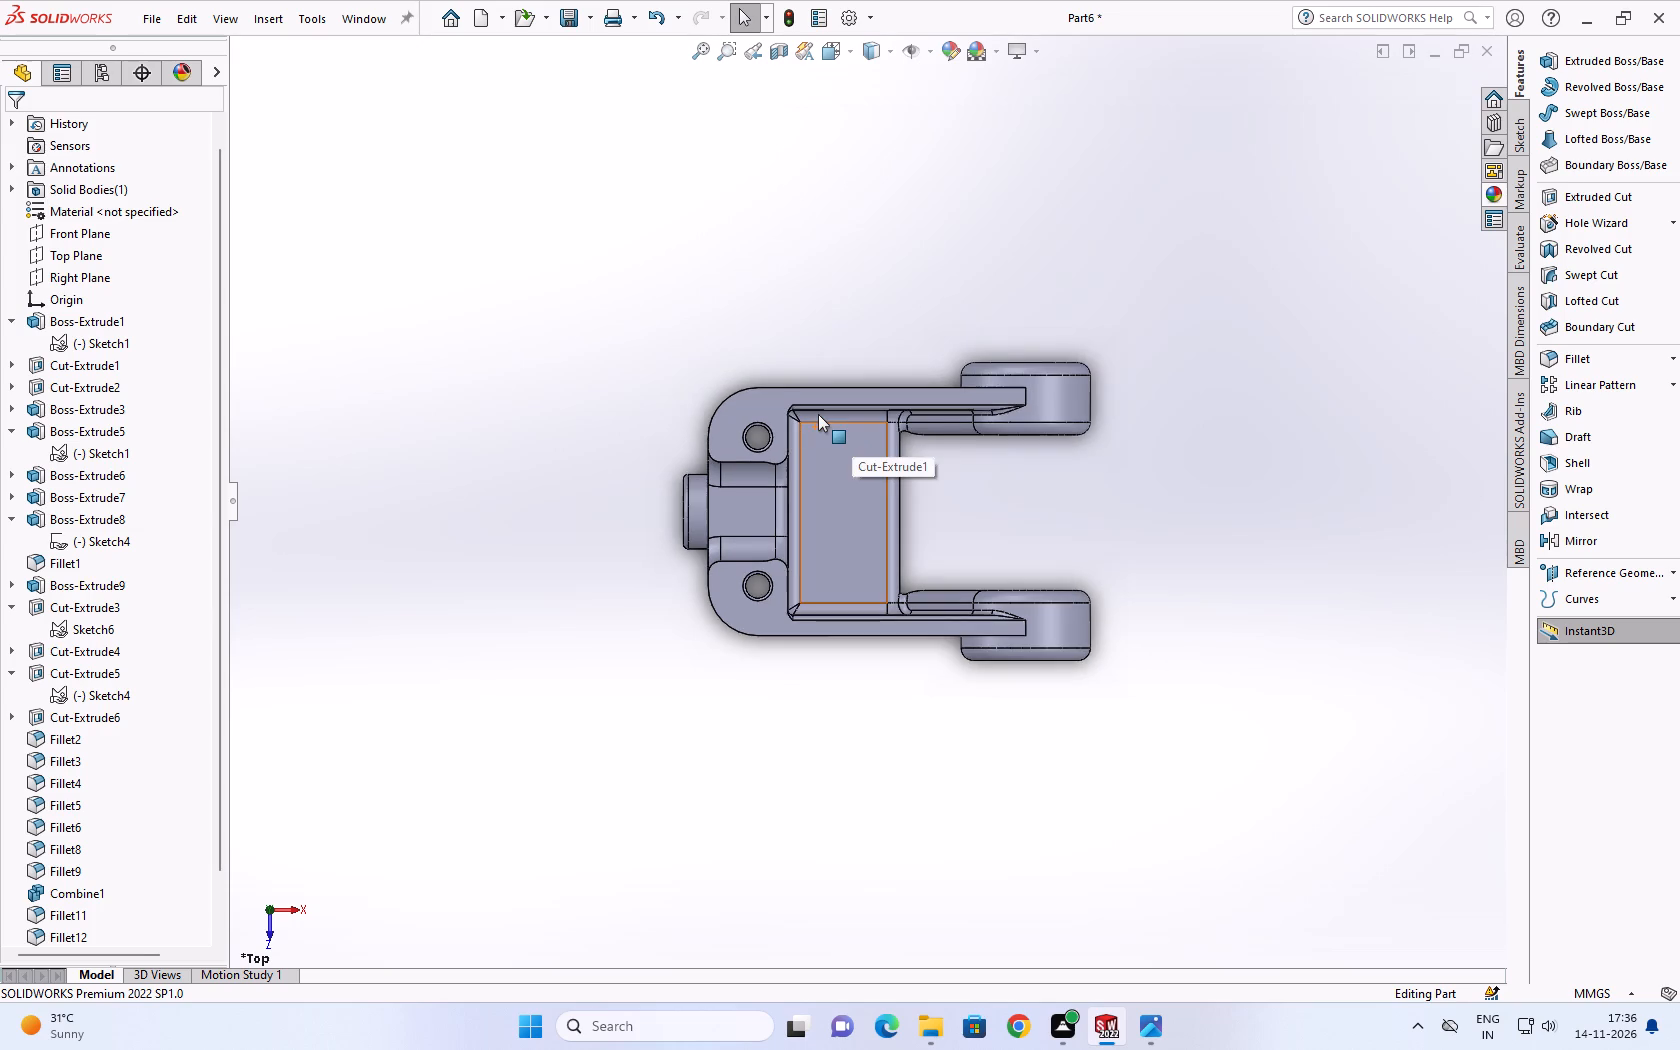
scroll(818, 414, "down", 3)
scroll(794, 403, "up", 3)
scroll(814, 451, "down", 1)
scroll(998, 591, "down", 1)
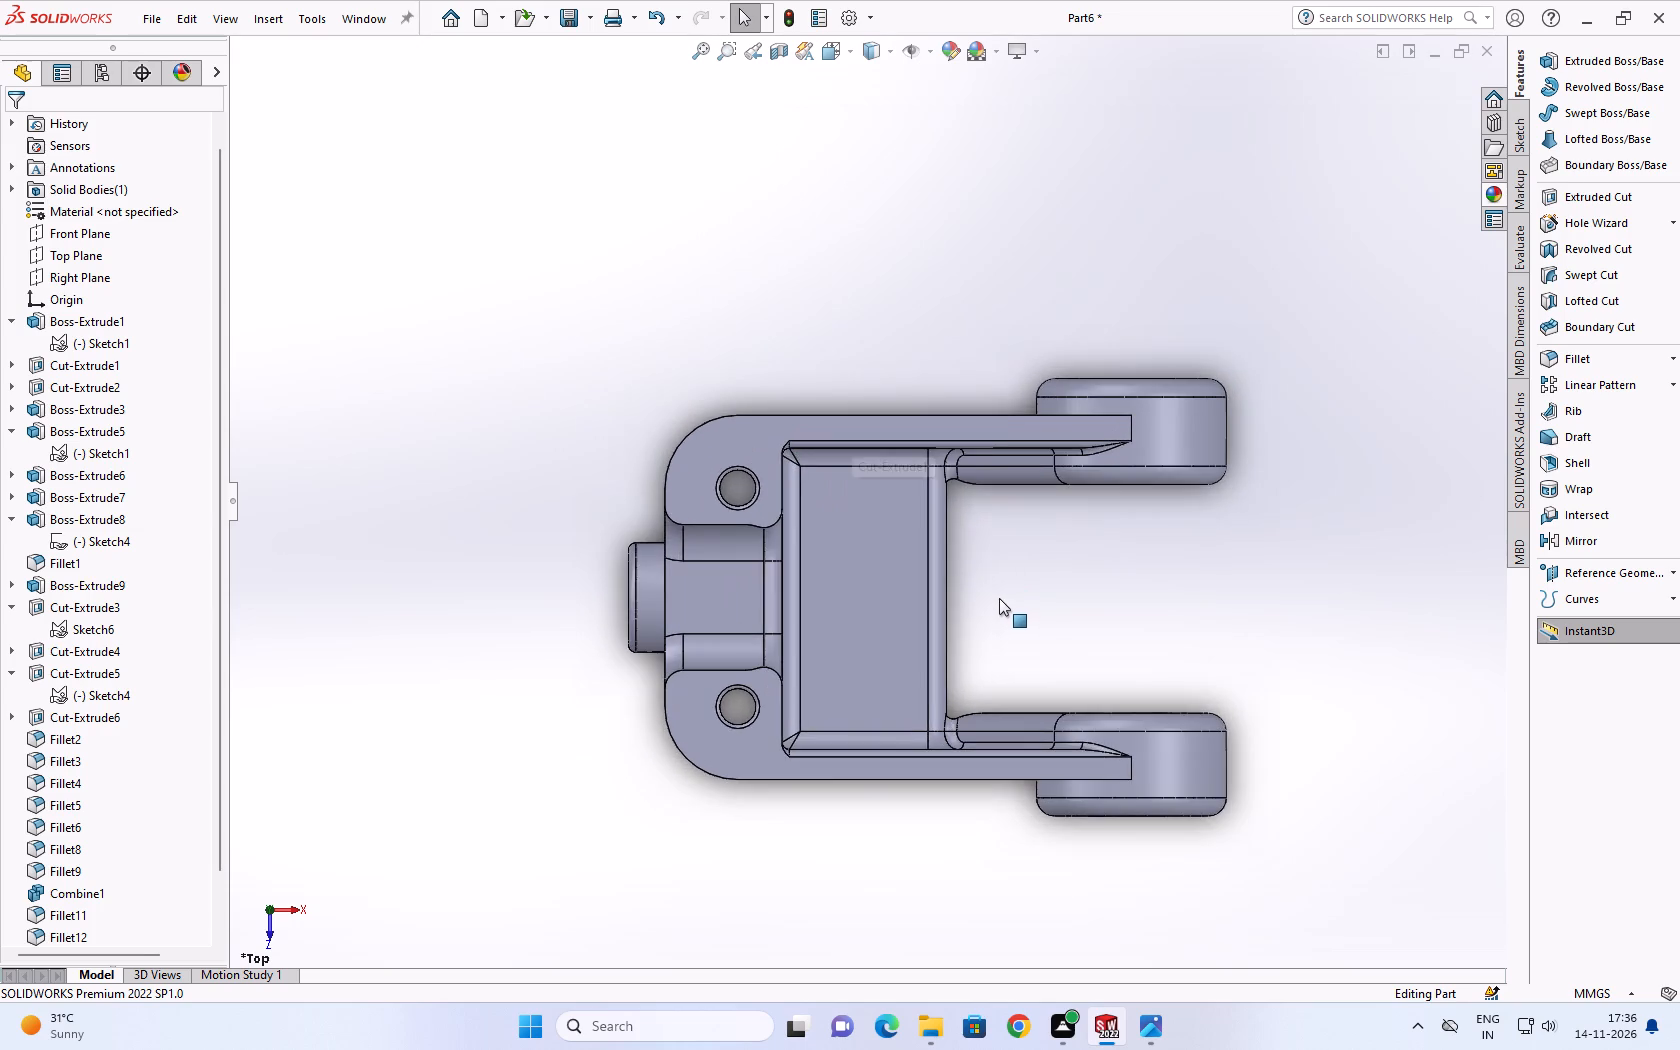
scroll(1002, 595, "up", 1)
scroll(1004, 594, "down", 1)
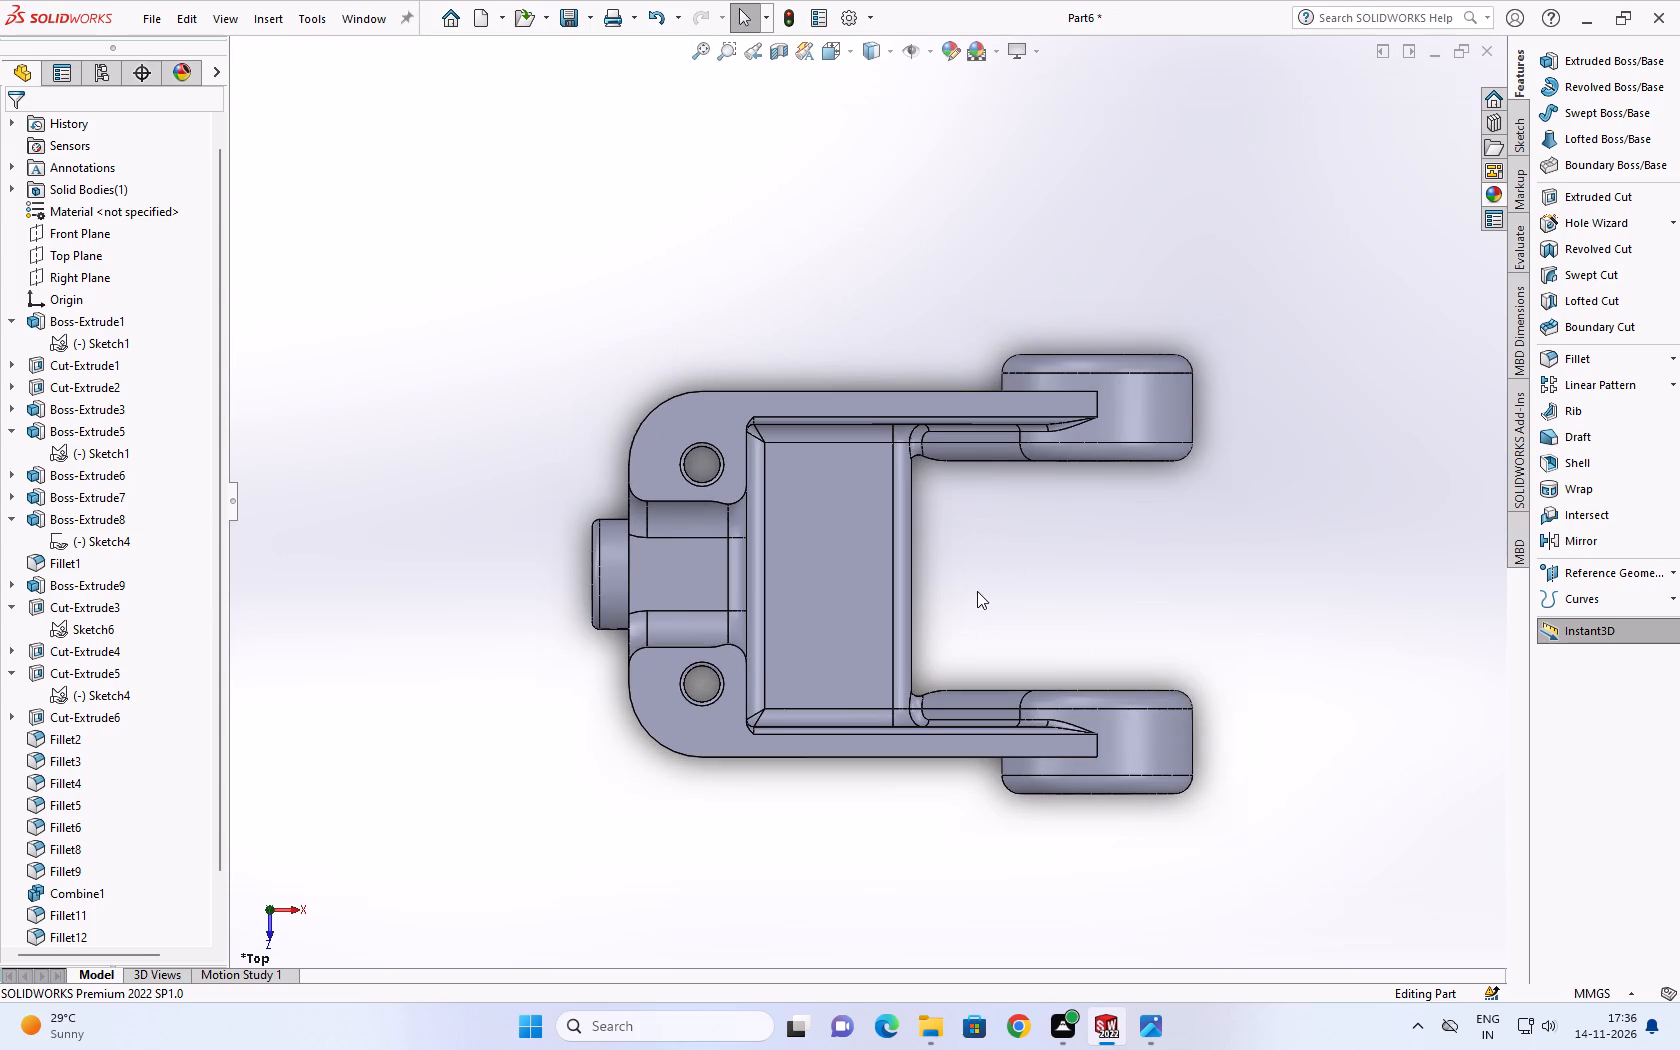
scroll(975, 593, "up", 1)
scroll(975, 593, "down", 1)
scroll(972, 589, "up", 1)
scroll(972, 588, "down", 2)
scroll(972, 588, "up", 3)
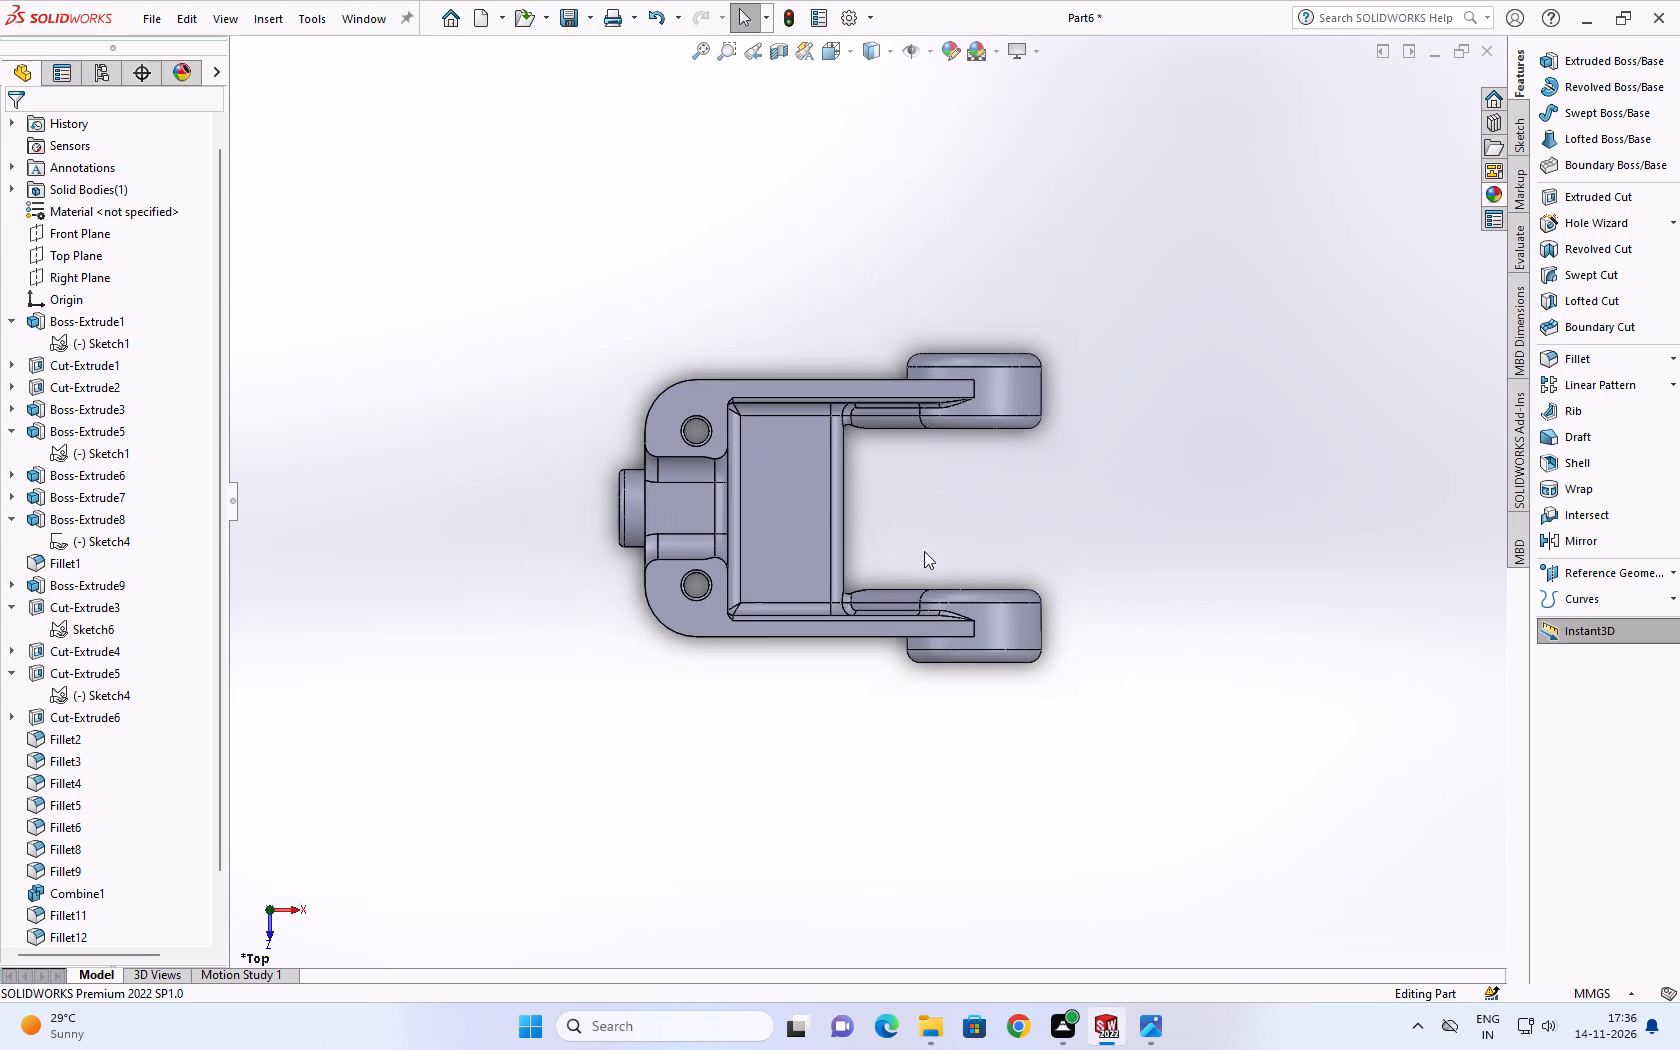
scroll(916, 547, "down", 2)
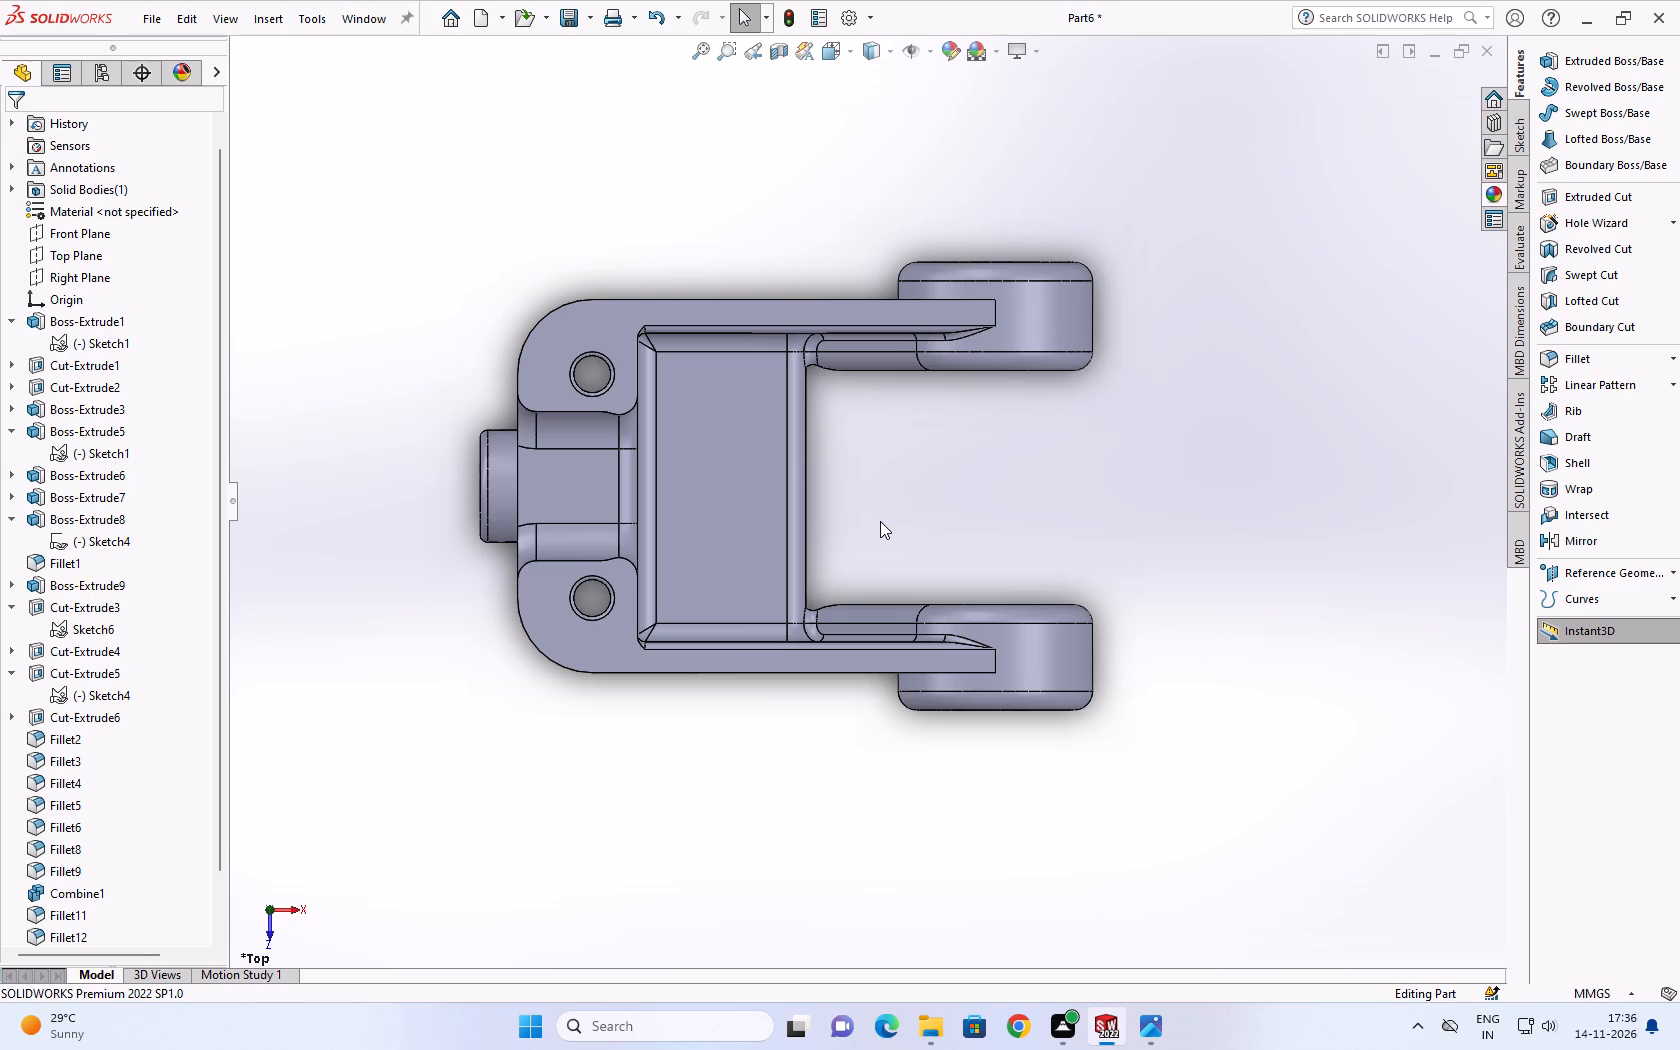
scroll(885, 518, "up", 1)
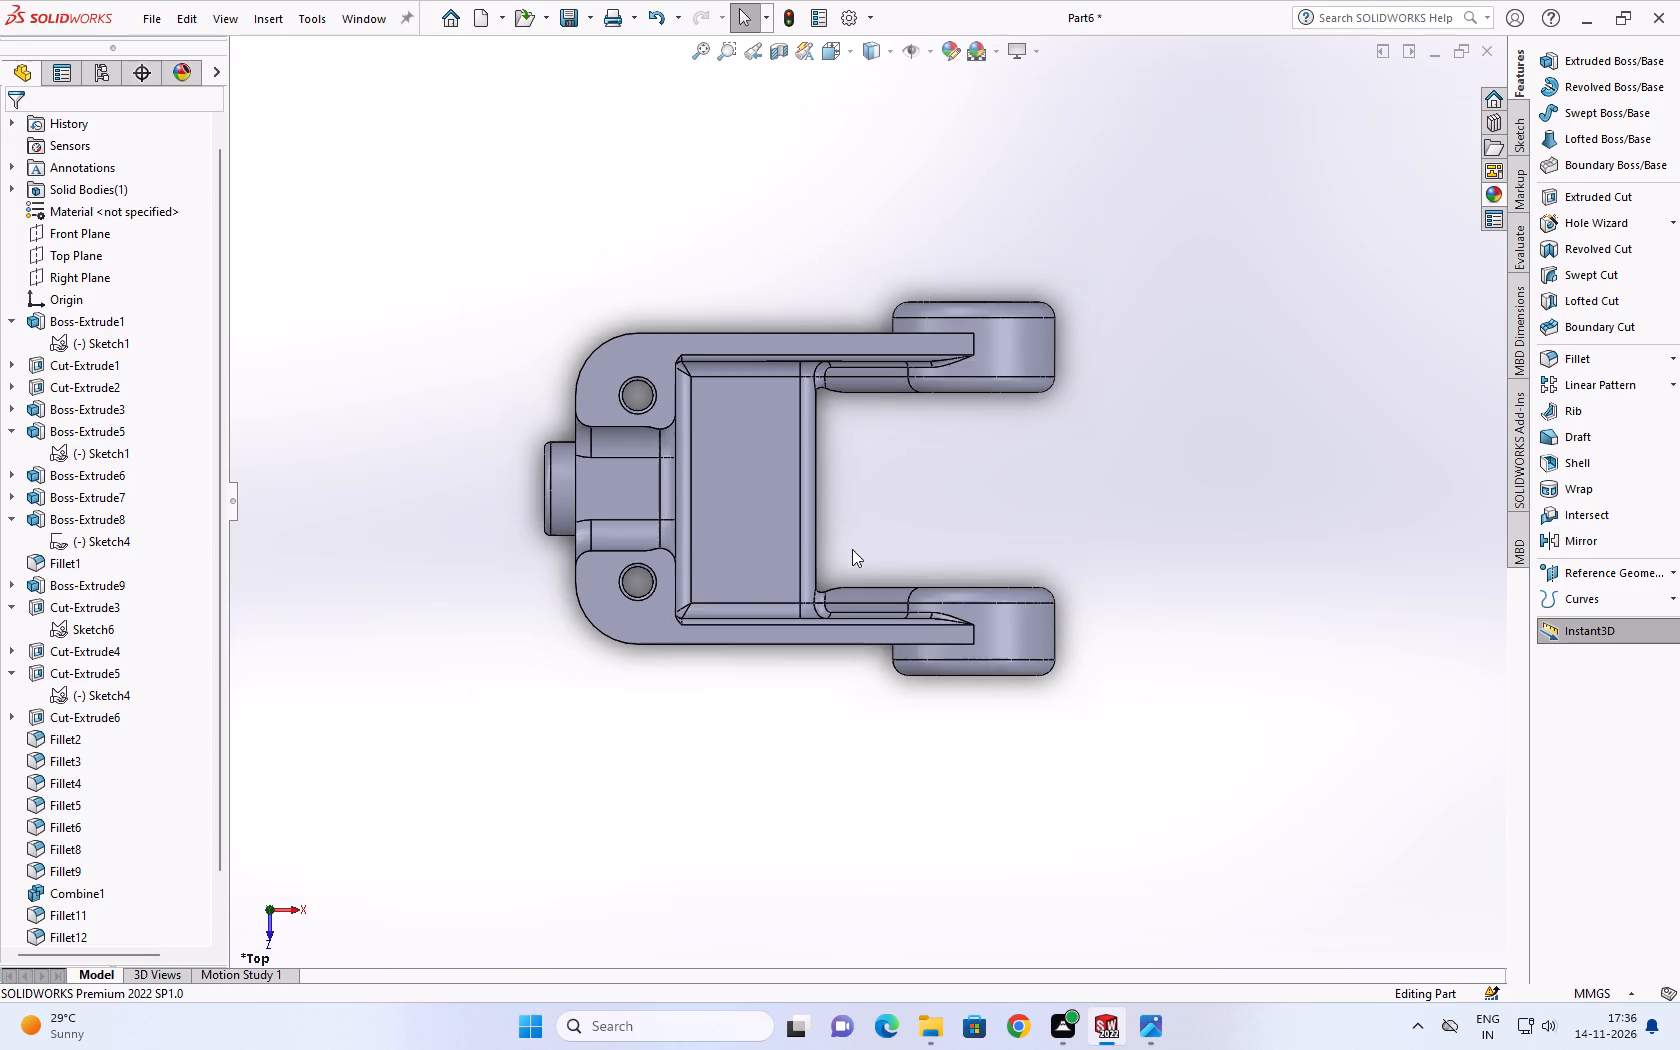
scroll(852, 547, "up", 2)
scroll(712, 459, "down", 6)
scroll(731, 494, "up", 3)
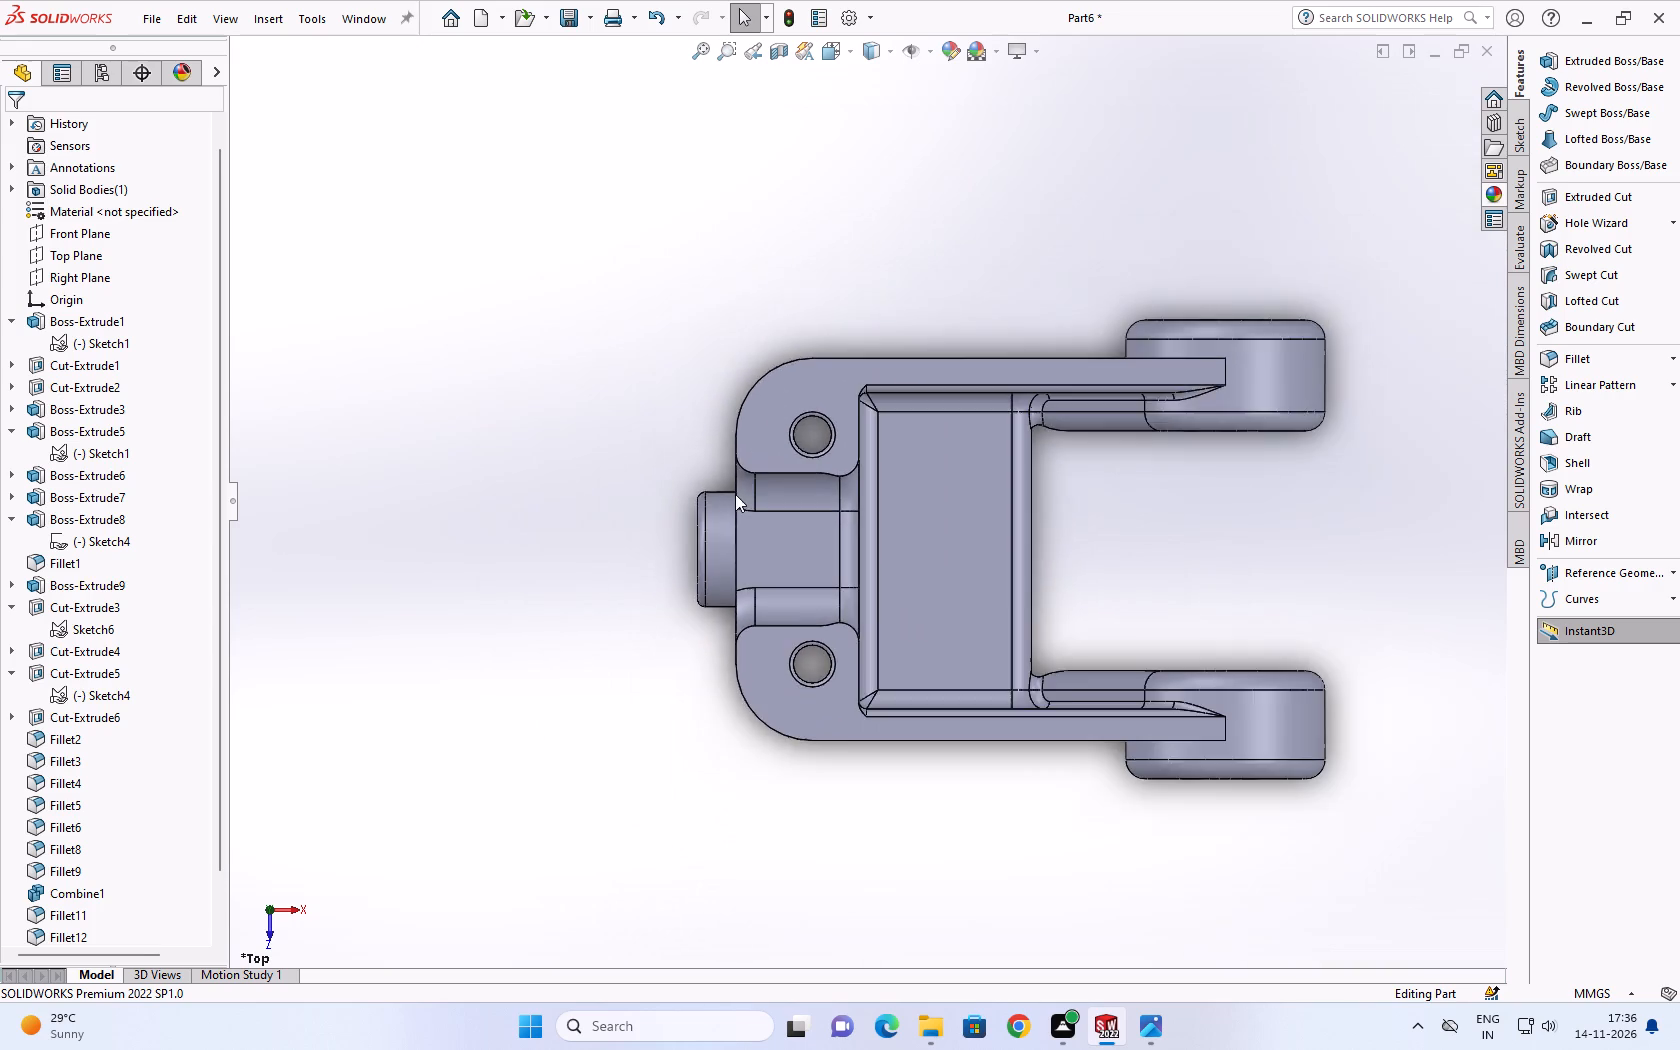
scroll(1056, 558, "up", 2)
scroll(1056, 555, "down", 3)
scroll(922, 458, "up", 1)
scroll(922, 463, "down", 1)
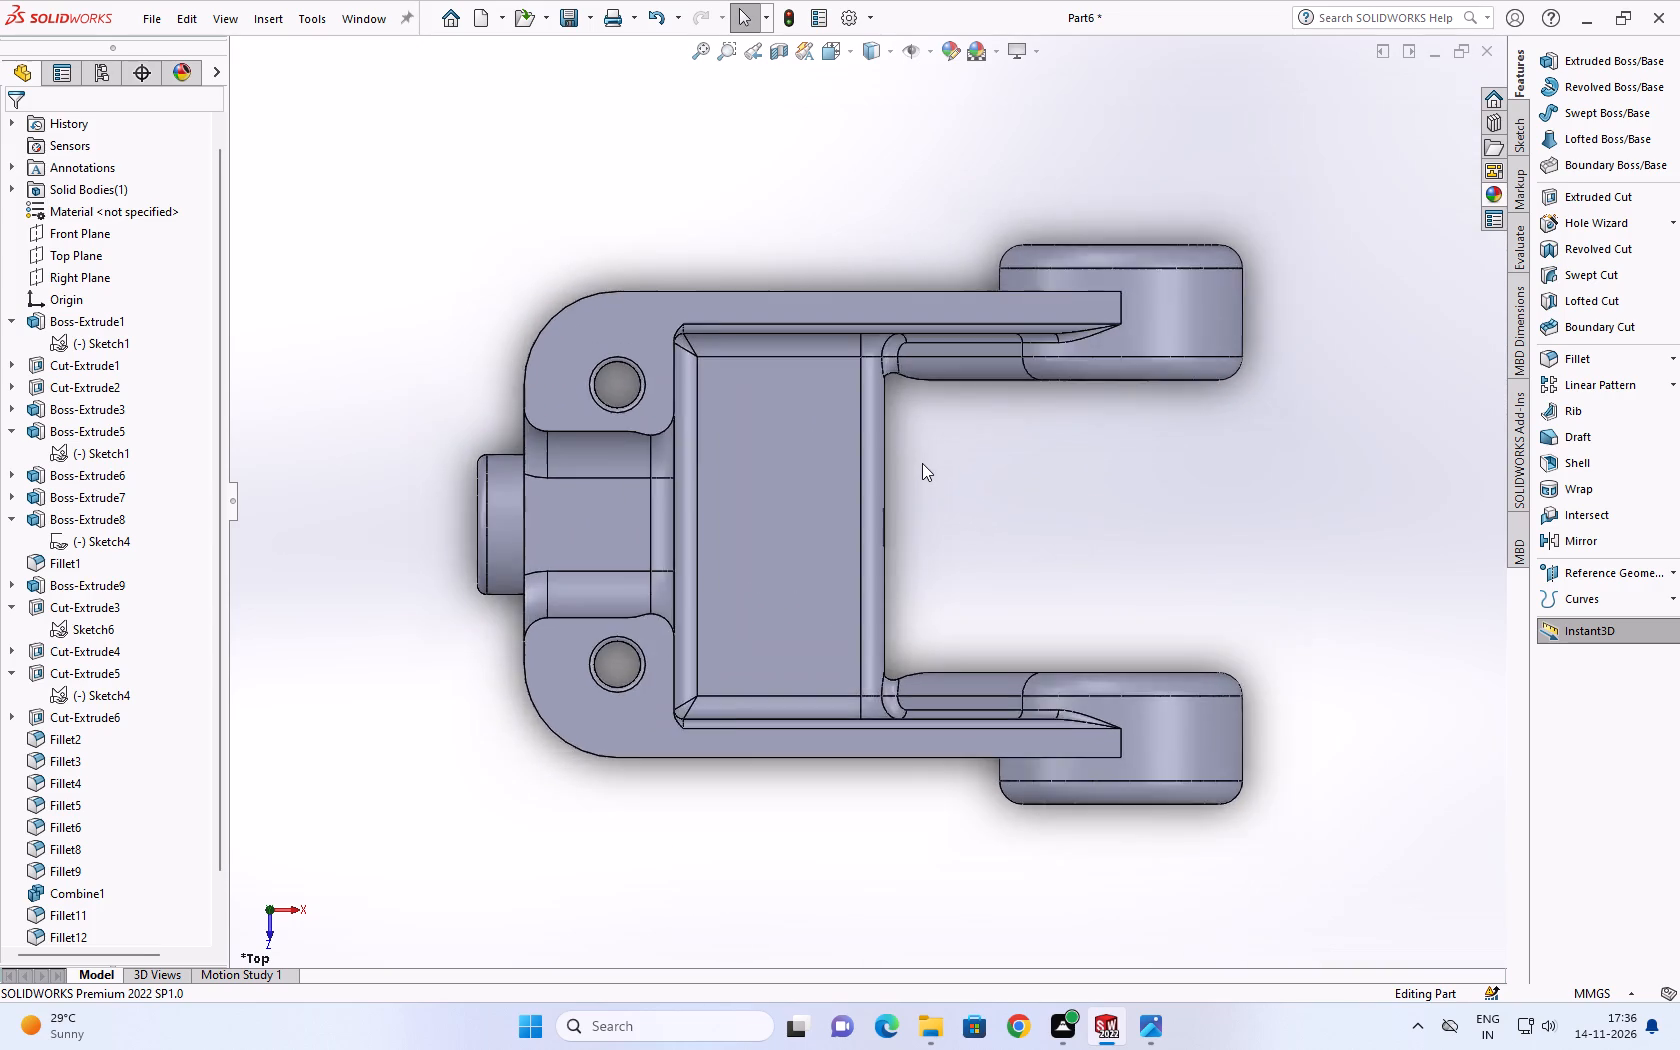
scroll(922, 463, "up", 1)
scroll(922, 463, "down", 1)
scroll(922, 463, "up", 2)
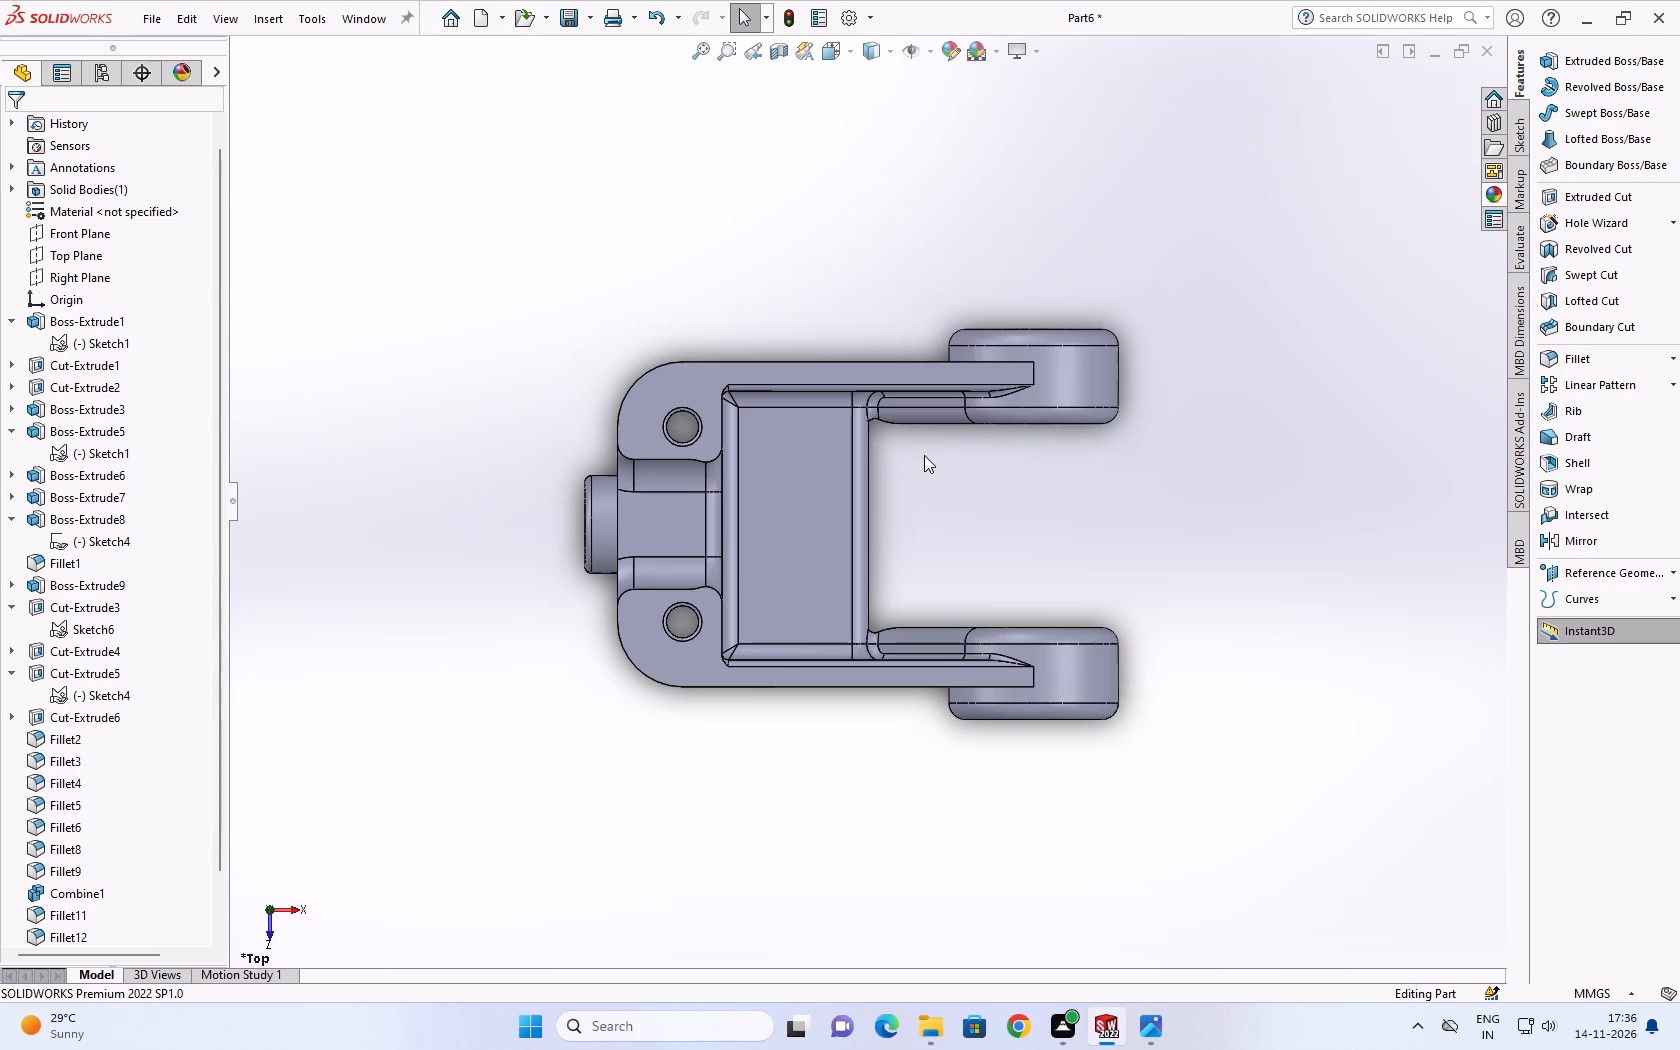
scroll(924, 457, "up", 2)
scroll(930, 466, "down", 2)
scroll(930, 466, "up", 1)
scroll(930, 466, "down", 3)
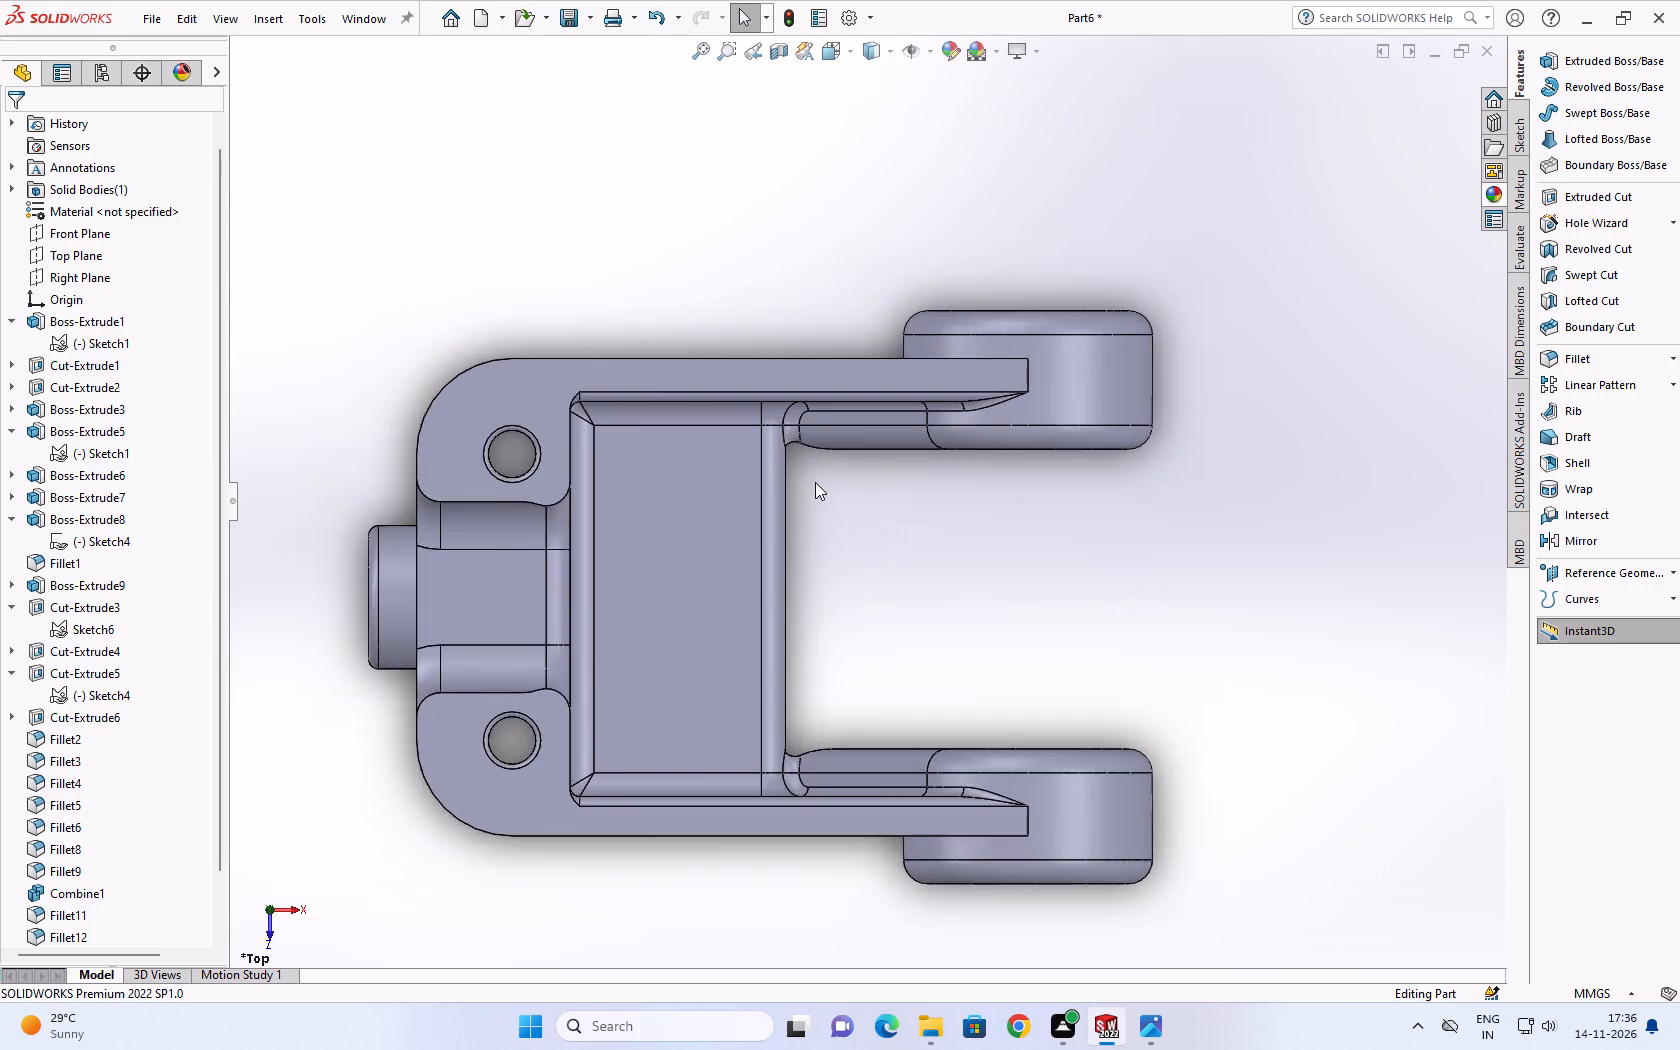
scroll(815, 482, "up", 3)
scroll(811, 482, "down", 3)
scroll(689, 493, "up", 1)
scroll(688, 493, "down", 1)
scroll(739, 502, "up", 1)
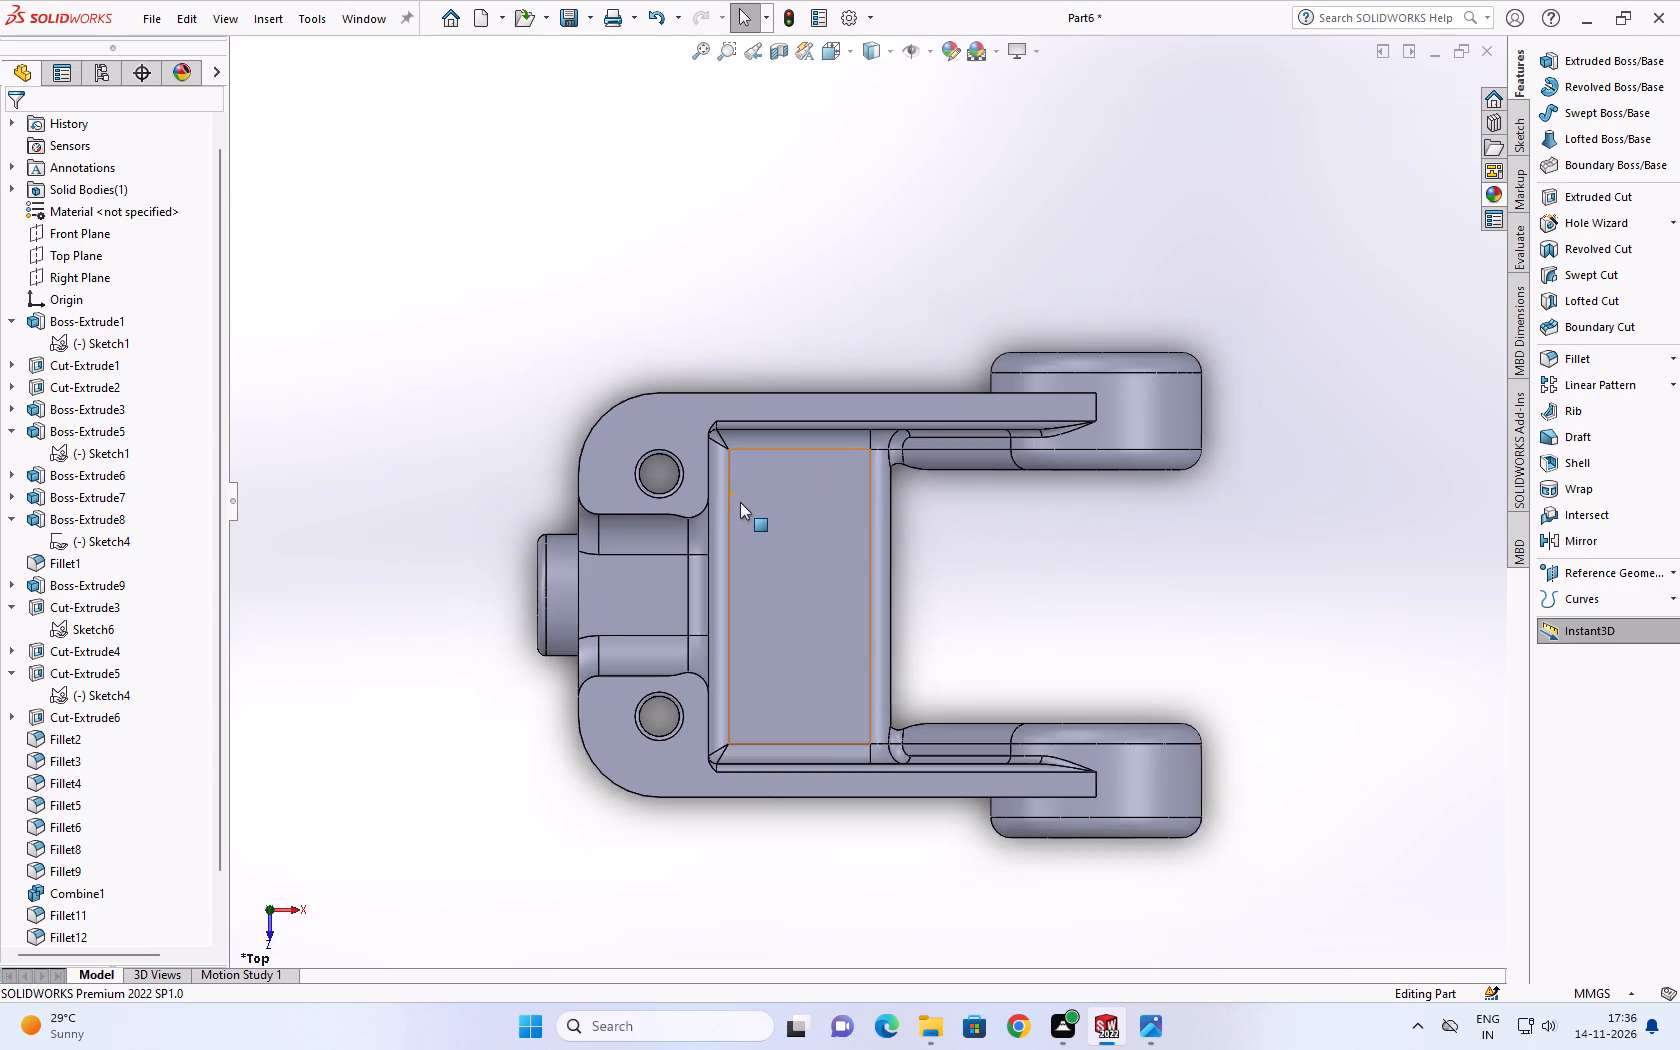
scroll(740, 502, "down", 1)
Examine the bracket's pocket floor, arm-end bosses, lower lugs and underside from several orbited angles, ending in the top view.
left_click(761, 496)
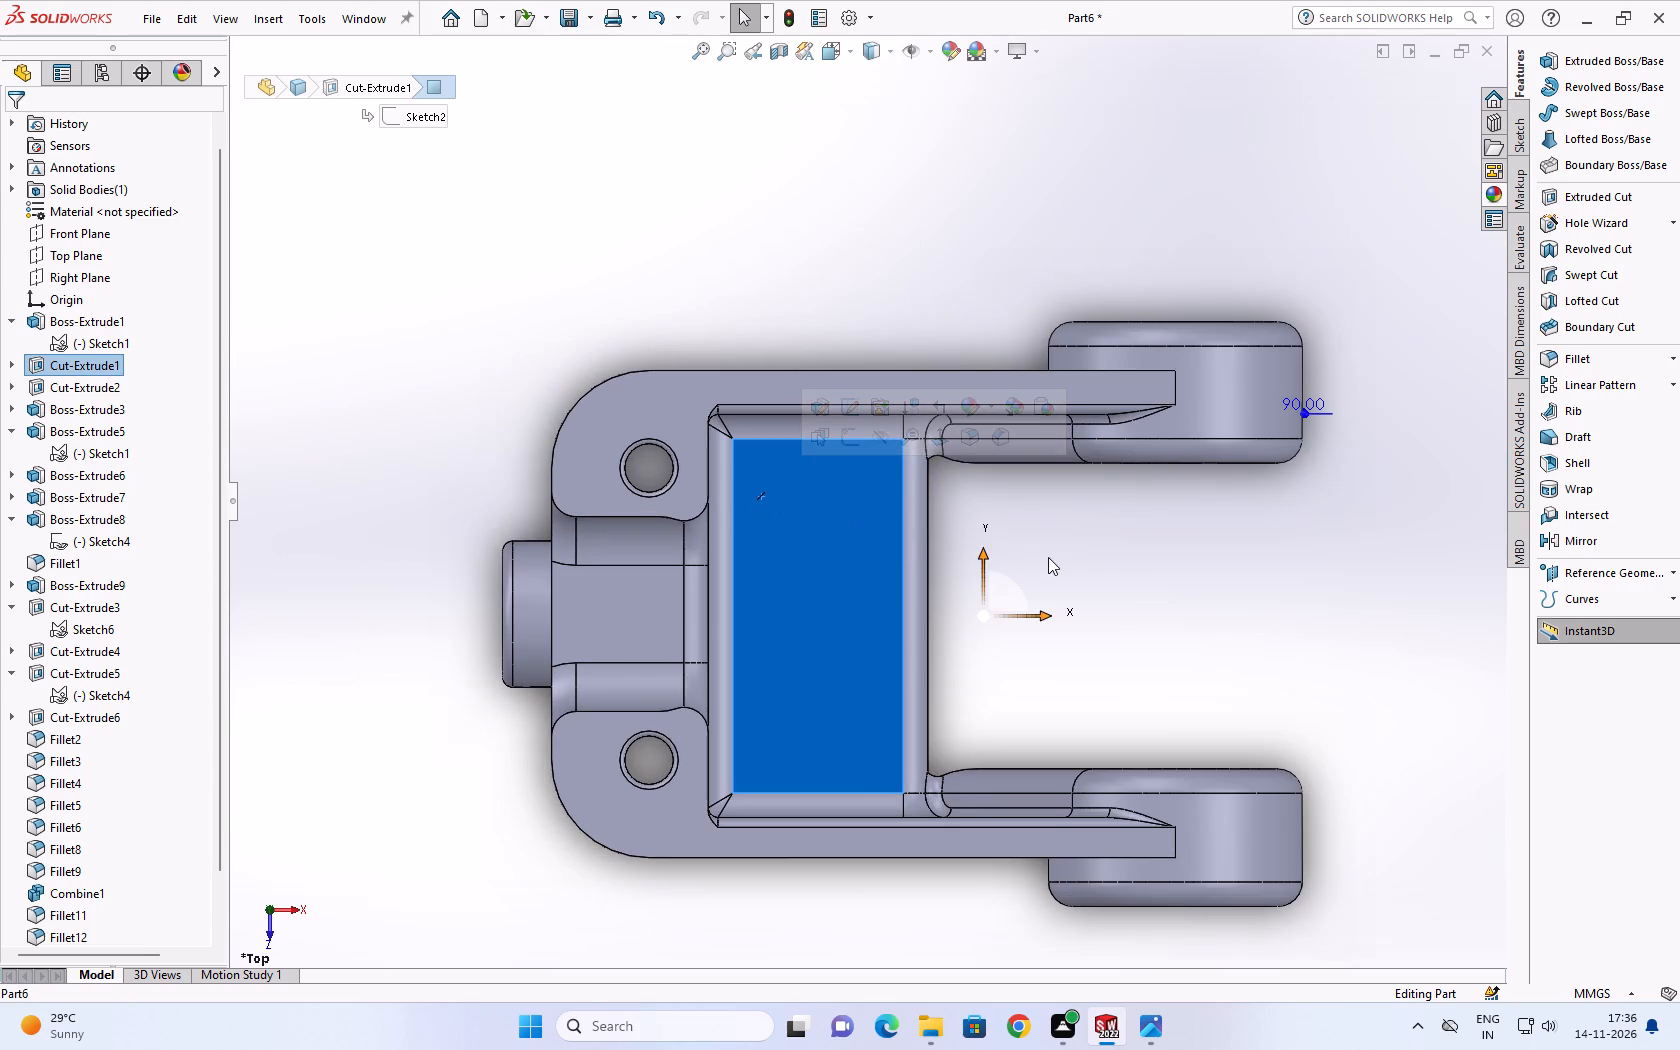
middle_click_drag(1050, 555, 1043, 446)
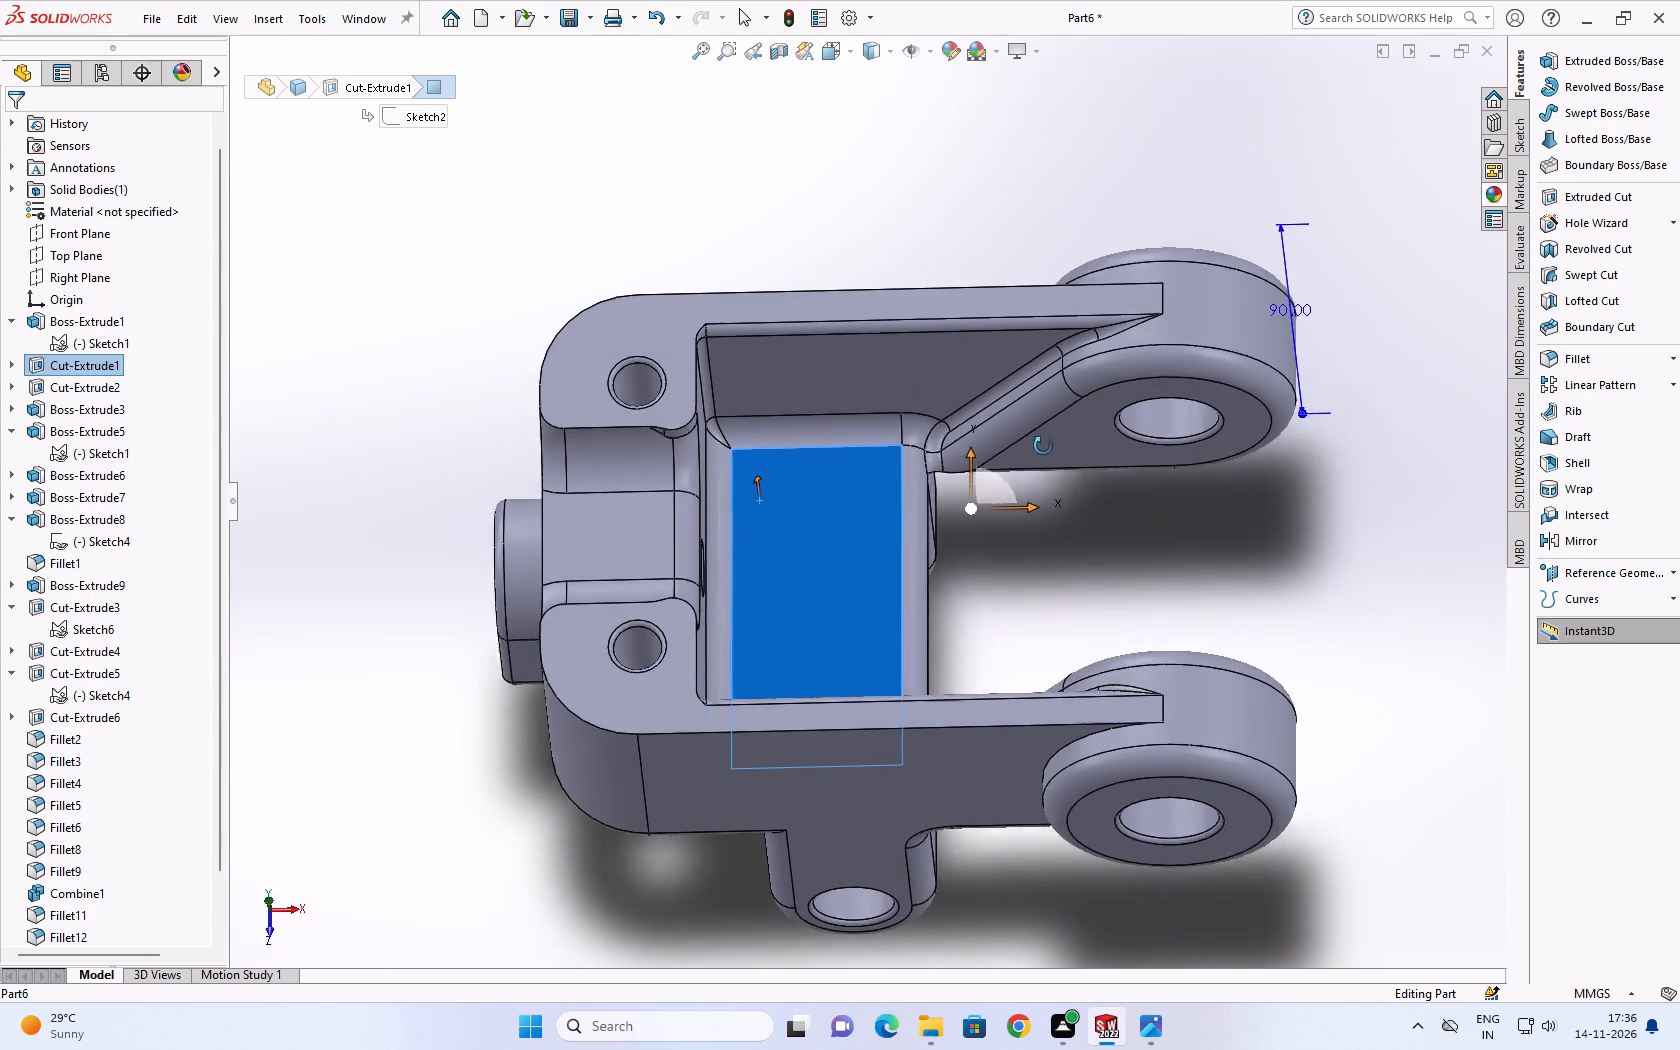
middle_click_drag(1043, 446, 957, 156)
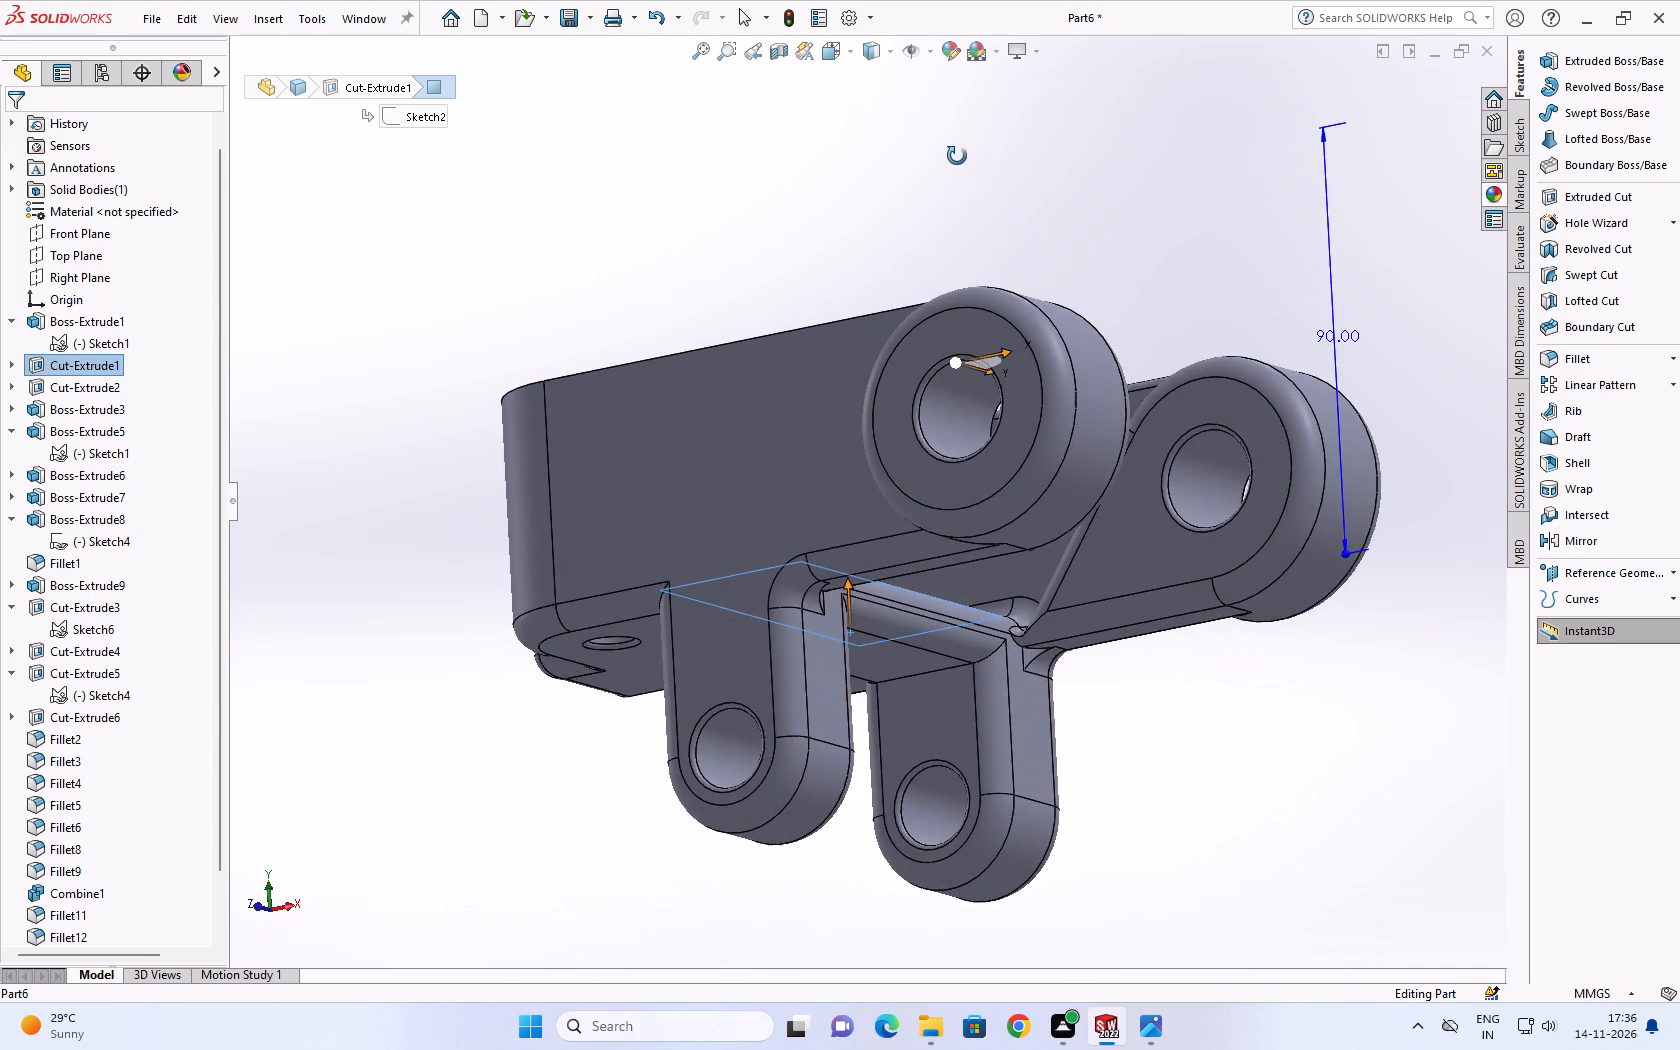
middle_click_drag(957, 156, 909, 292)
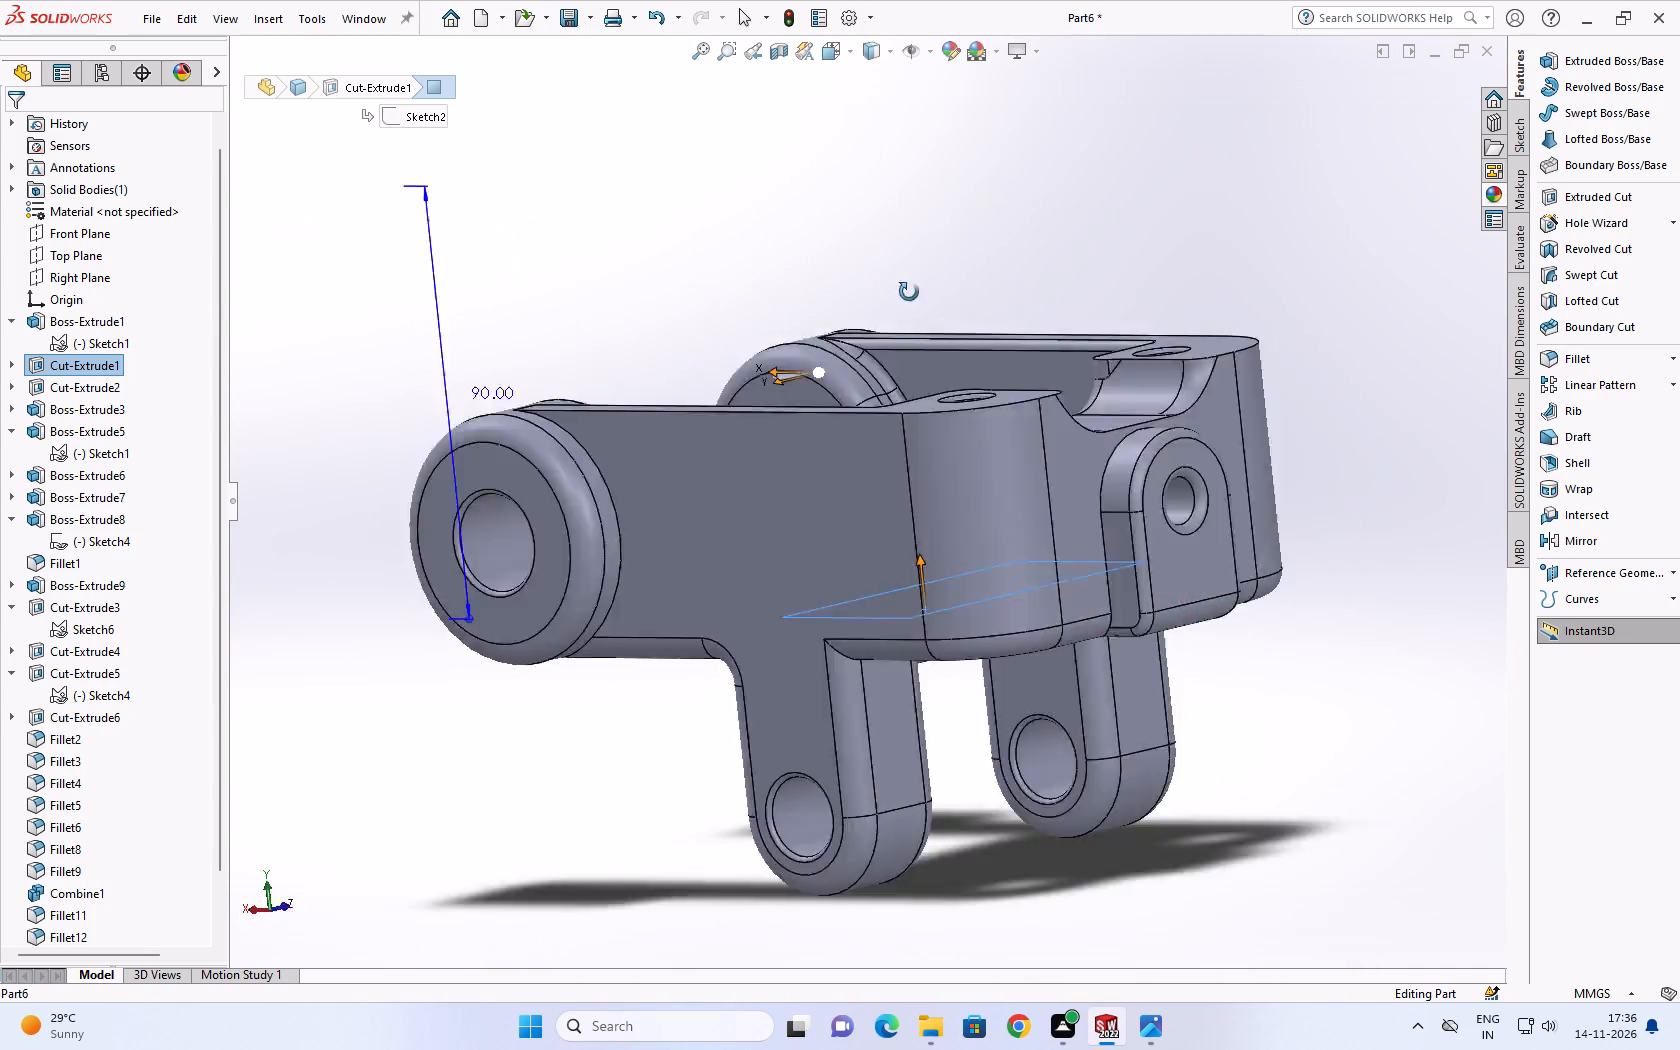
middle_click_drag(909, 292, 1505, 361)
left_click(1496, 486)
scroll(1201, 593, "up", 4)
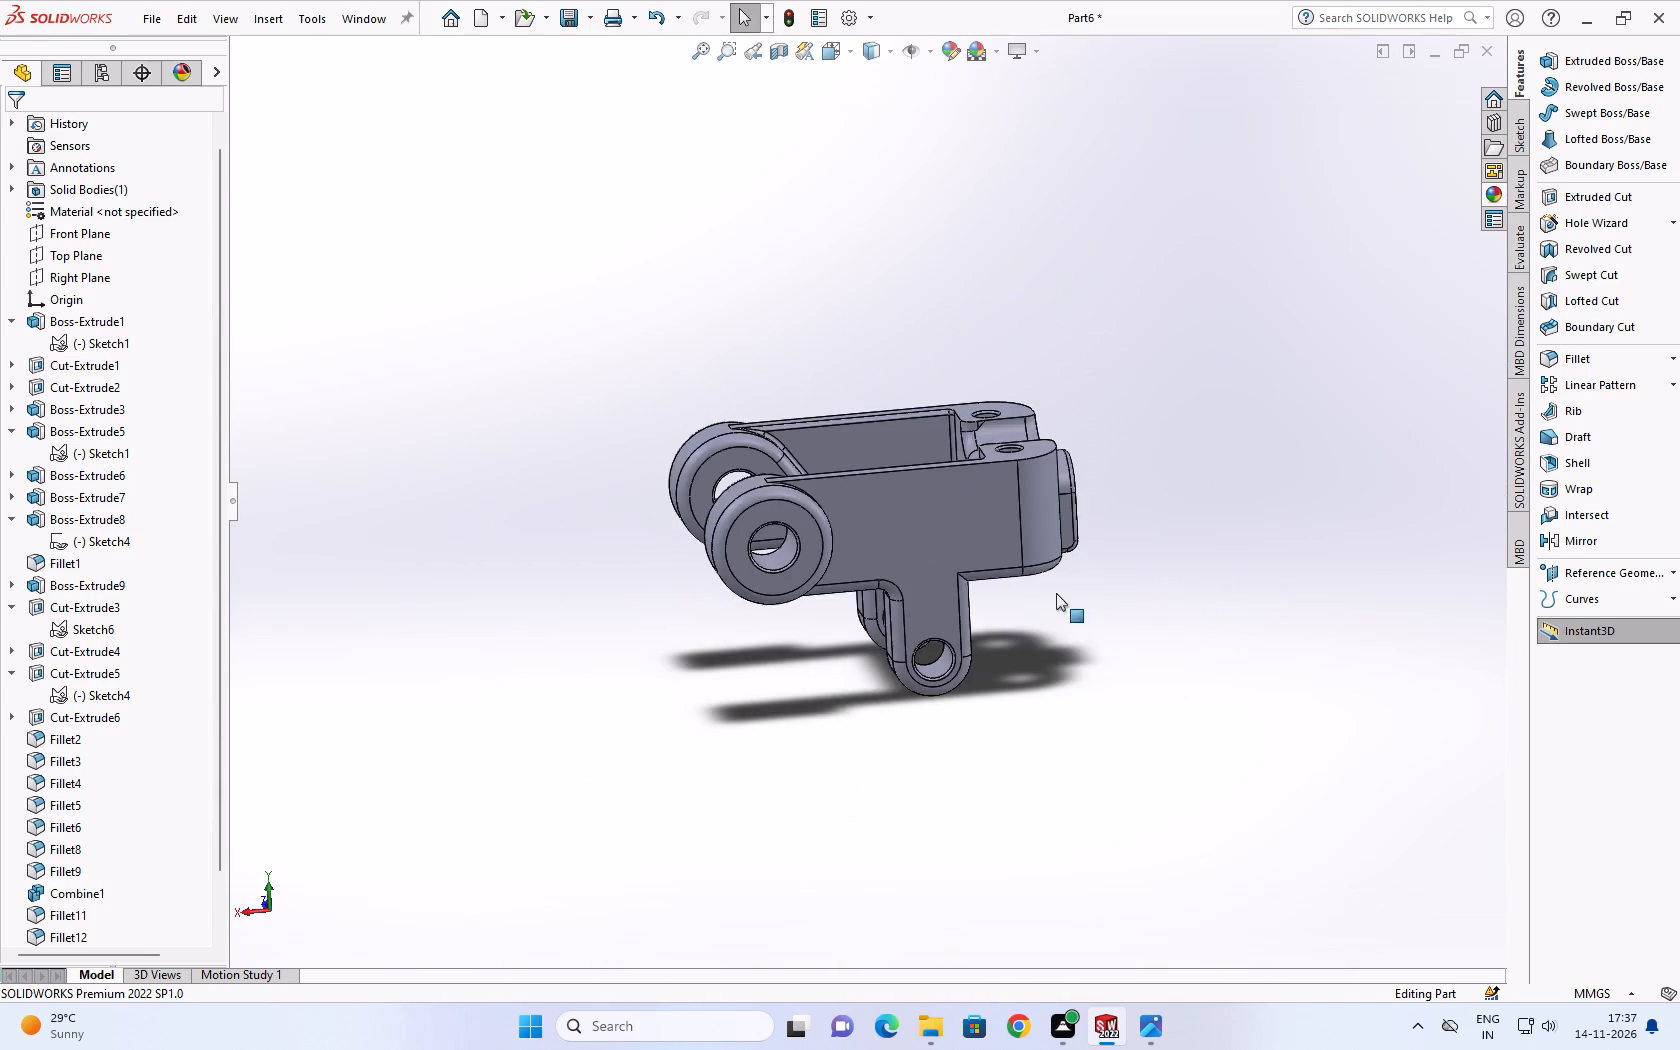
middle_click_drag(997, 590, 944, 421)
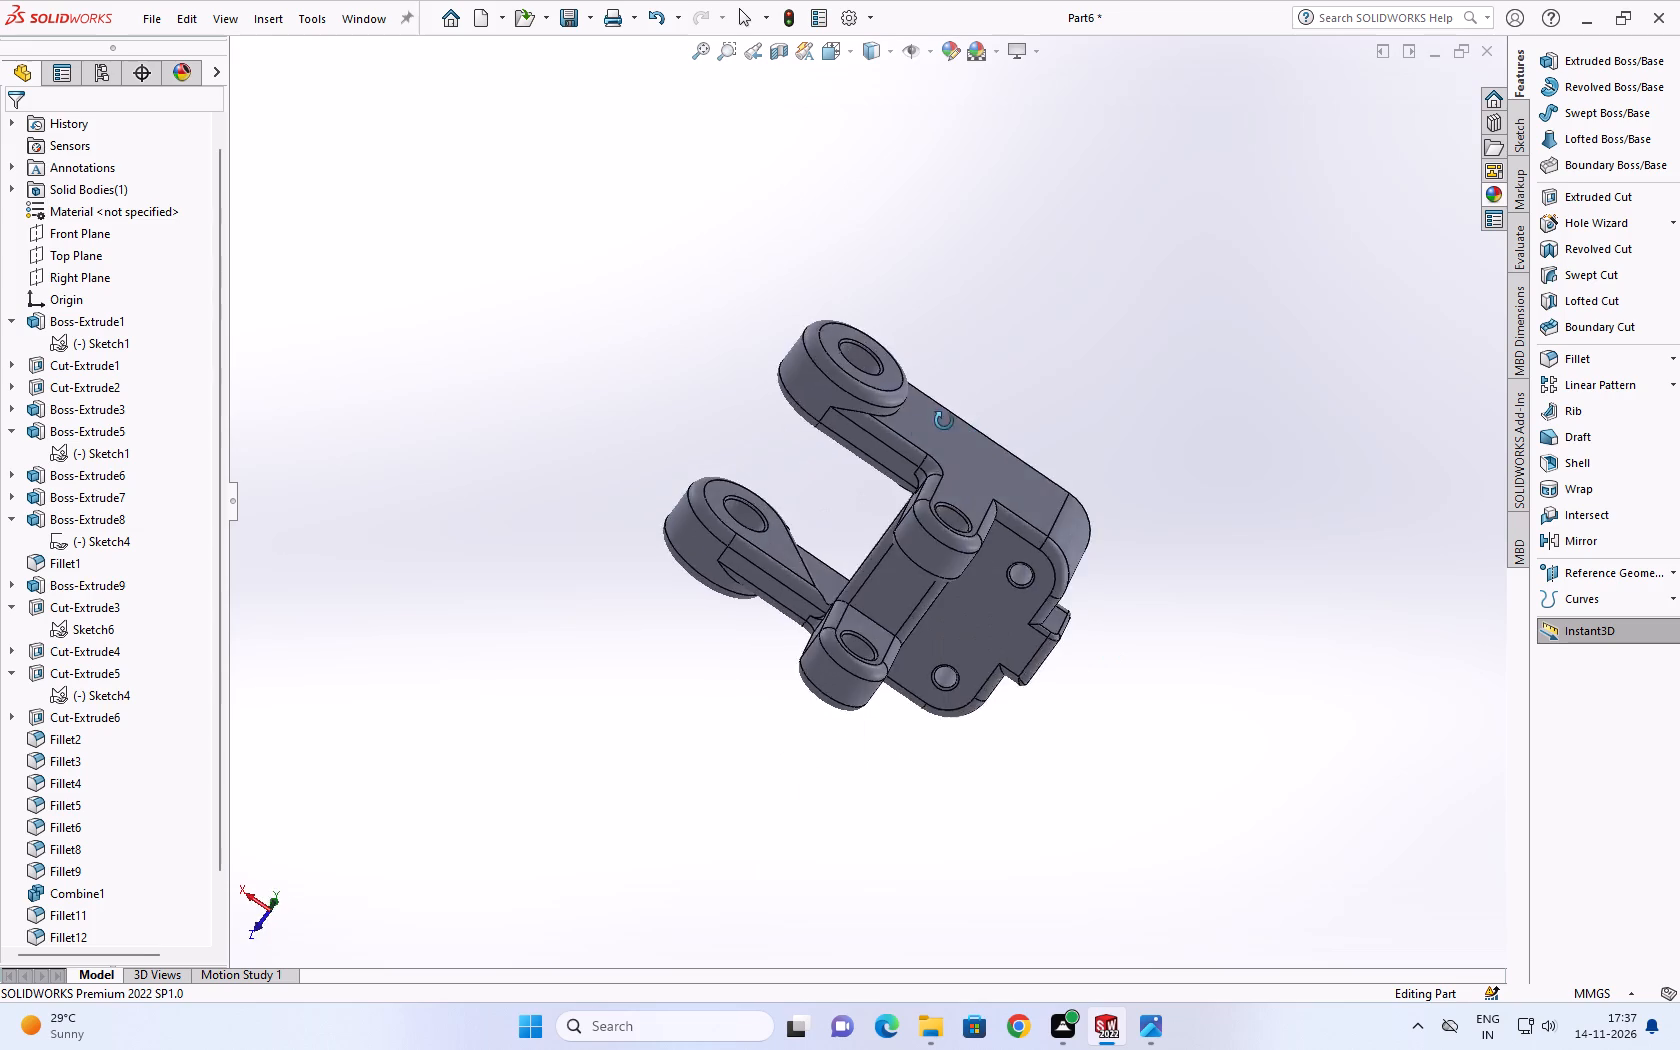
middle_click_drag(944, 421, 787, 626)
scroll(882, 601, "up", 2)
scroll(887, 599, "down", 1)
middle_click_drag(889, 599, 1274, 947)
left_click(1185, 557)
middle_click_drag(931, 450, 960, 648)
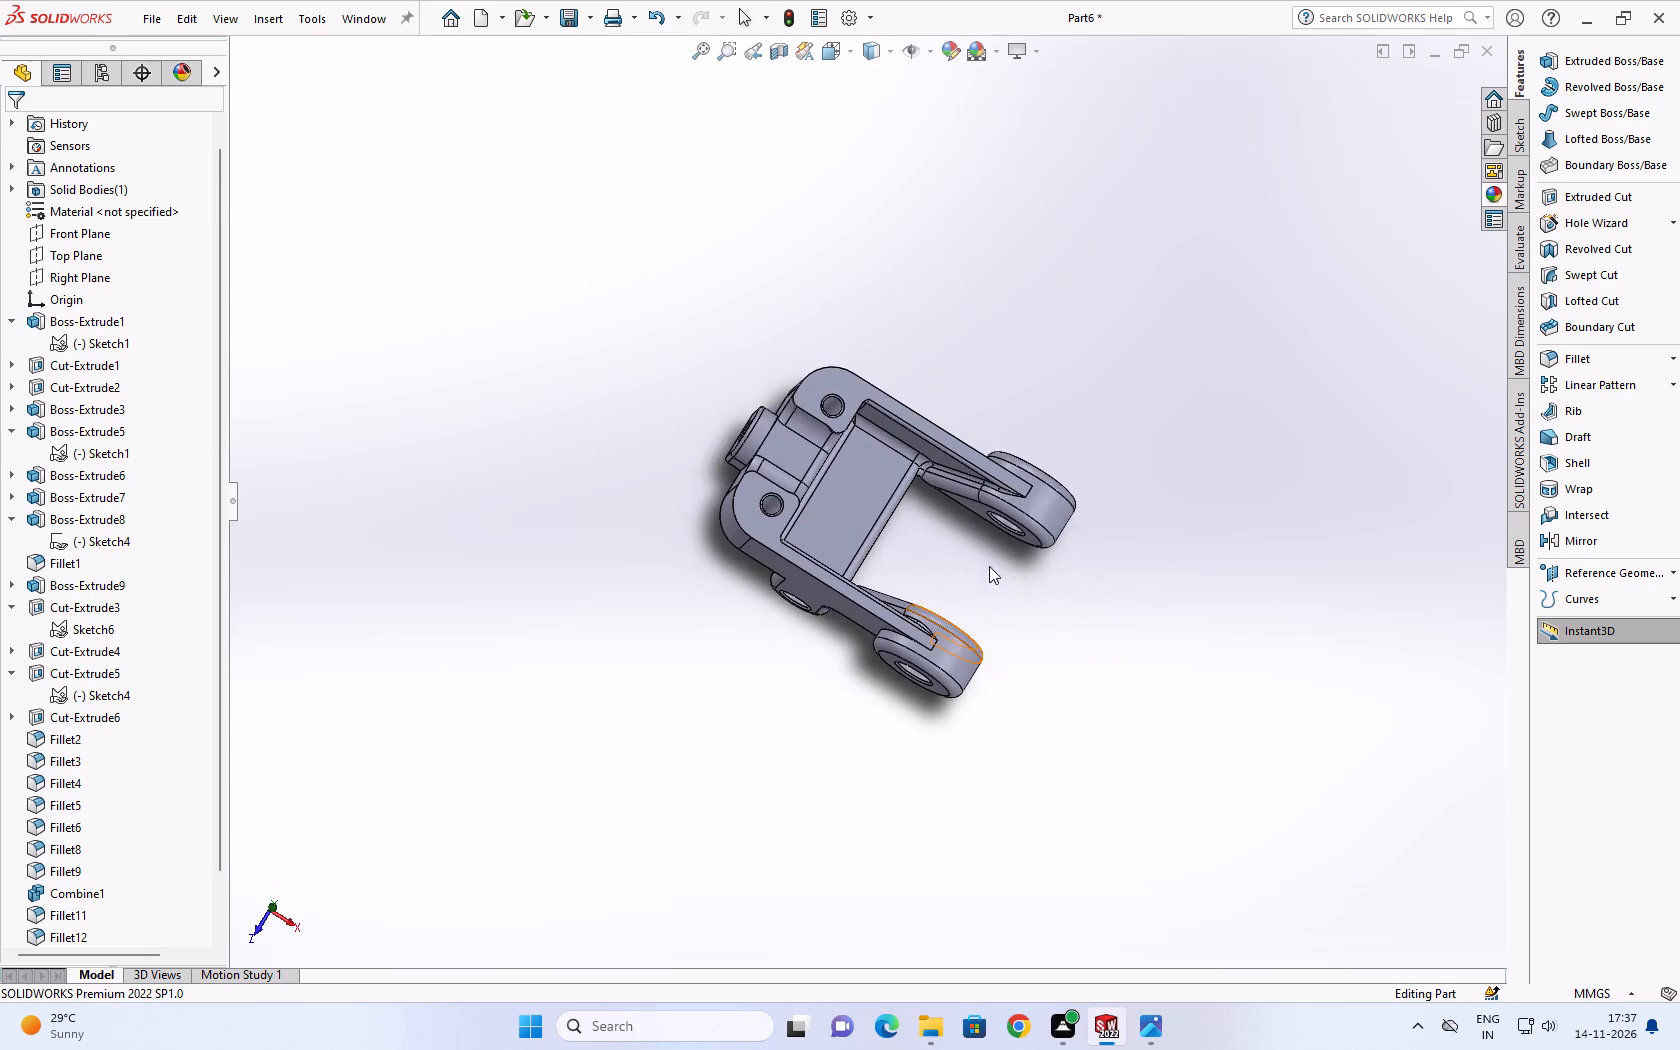
scroll(964, 254, "down", 1)
middle_click_drag(964, 254, 680, 296)
scroll(1092, 694, "down", 1)
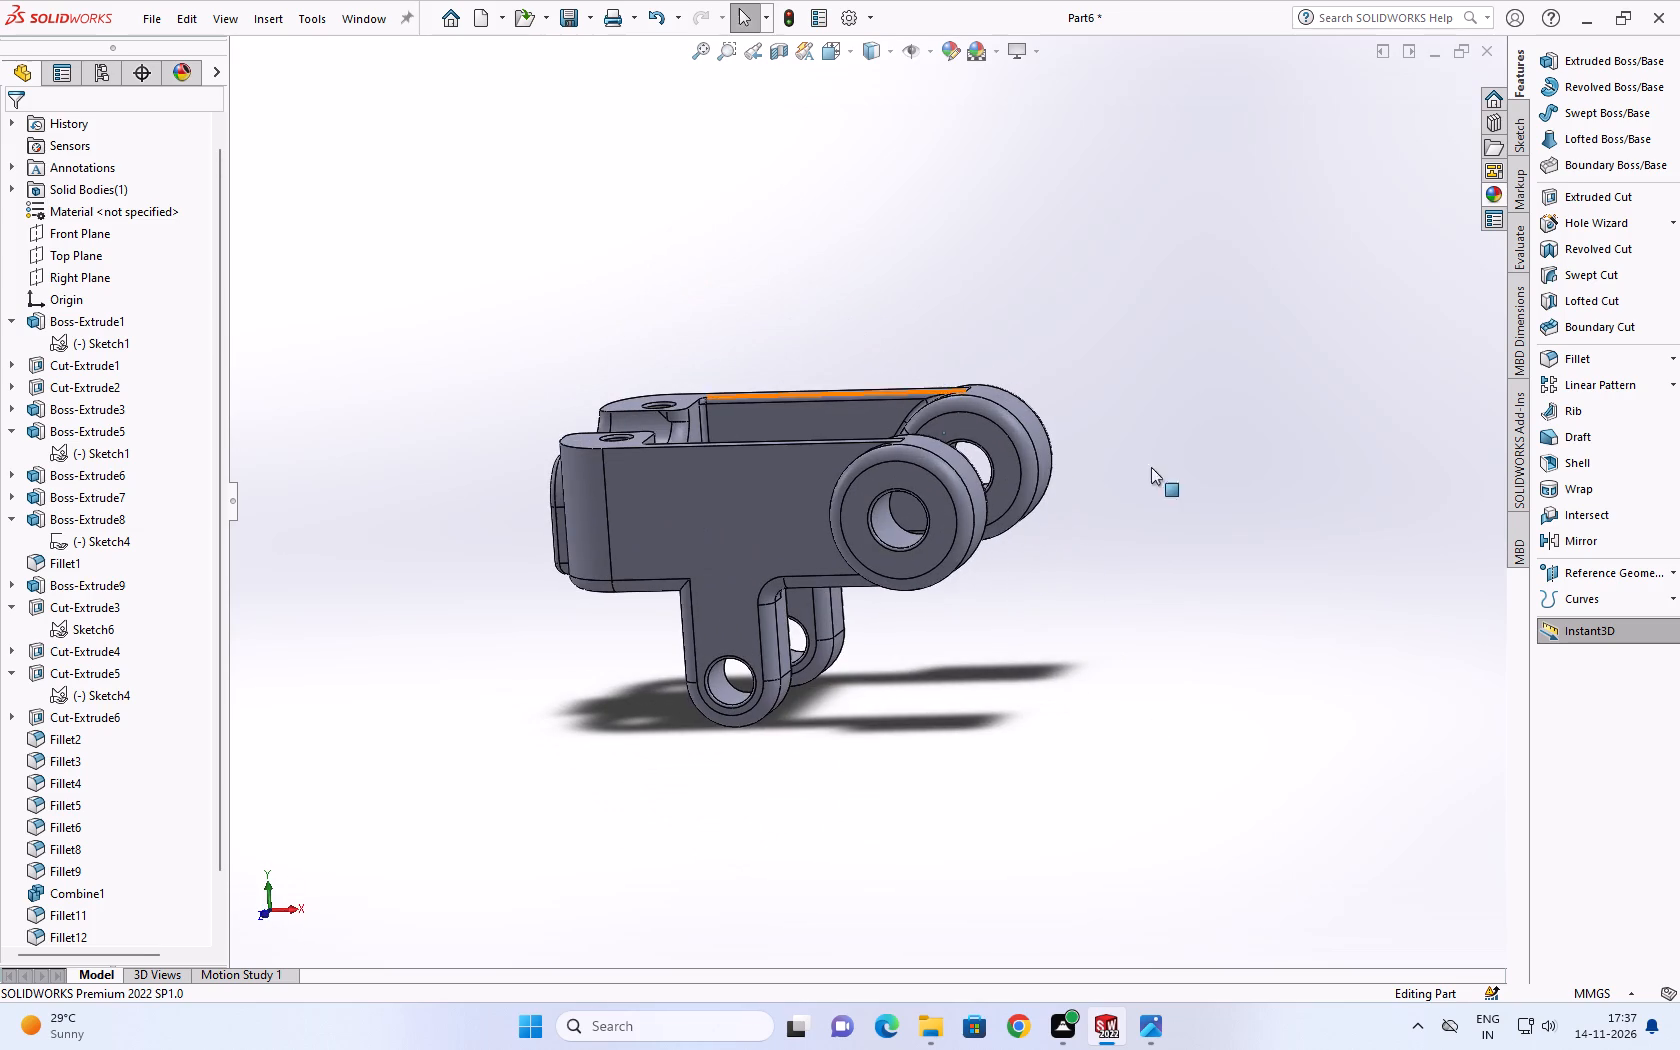
right_click_drag(1387, 645, 1380, 468)
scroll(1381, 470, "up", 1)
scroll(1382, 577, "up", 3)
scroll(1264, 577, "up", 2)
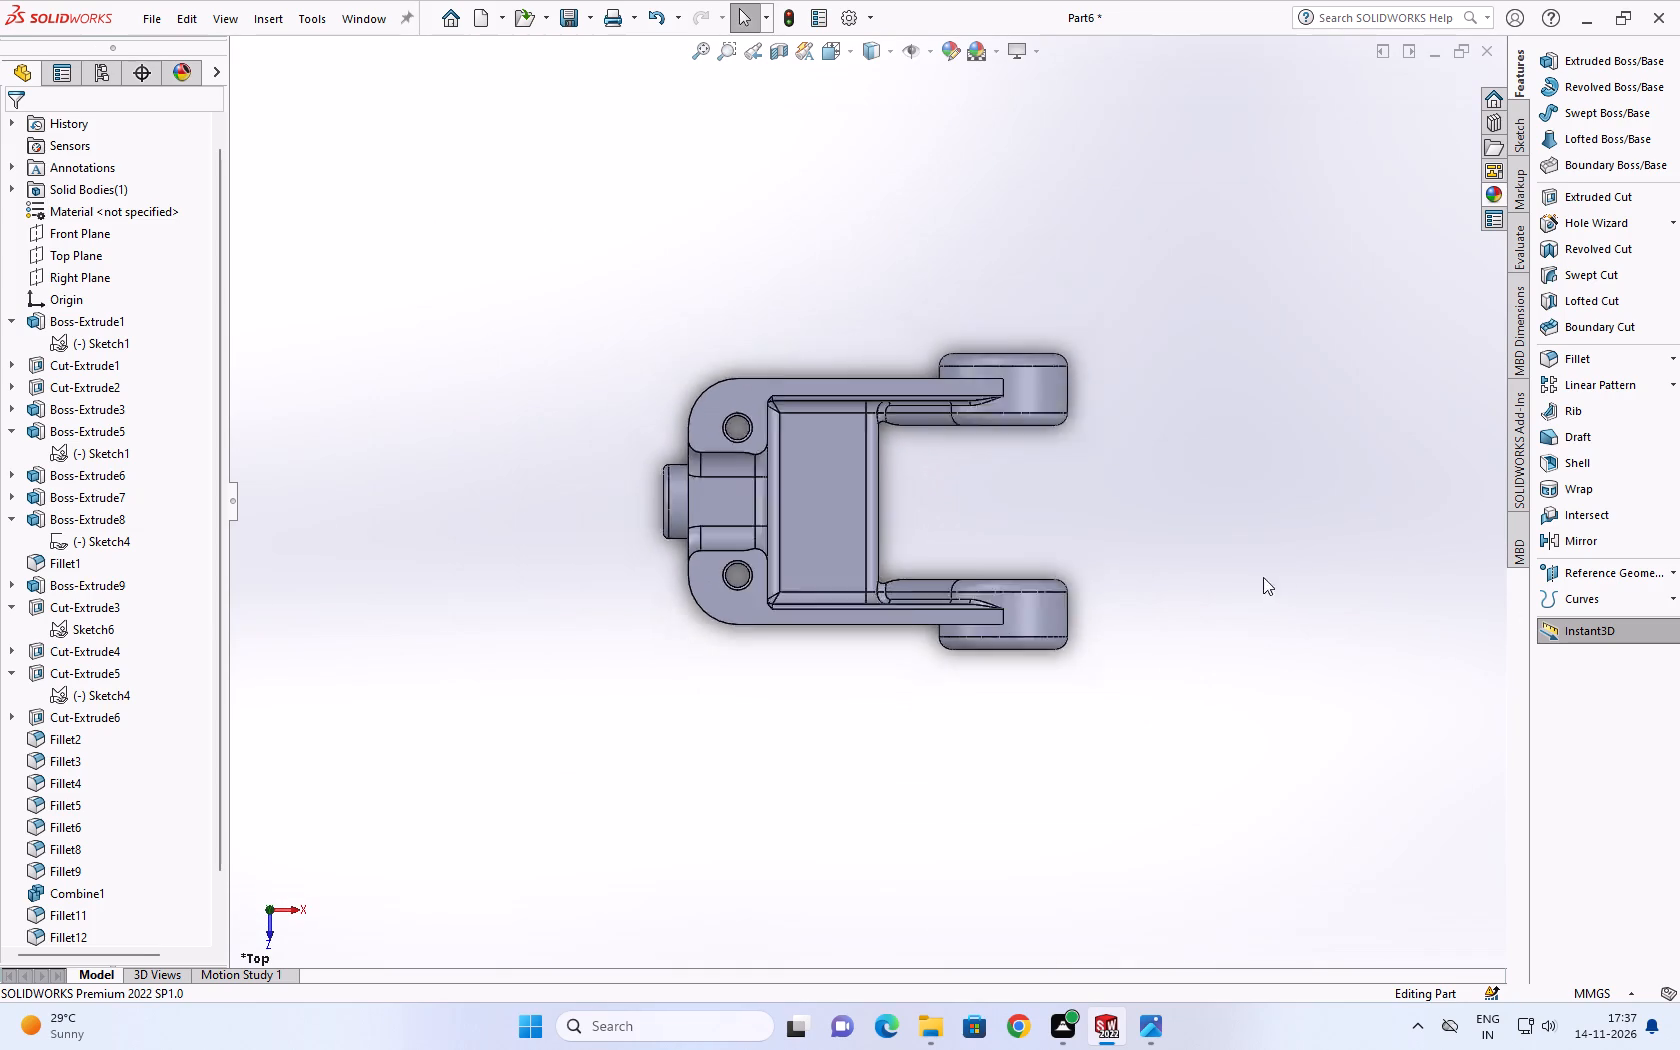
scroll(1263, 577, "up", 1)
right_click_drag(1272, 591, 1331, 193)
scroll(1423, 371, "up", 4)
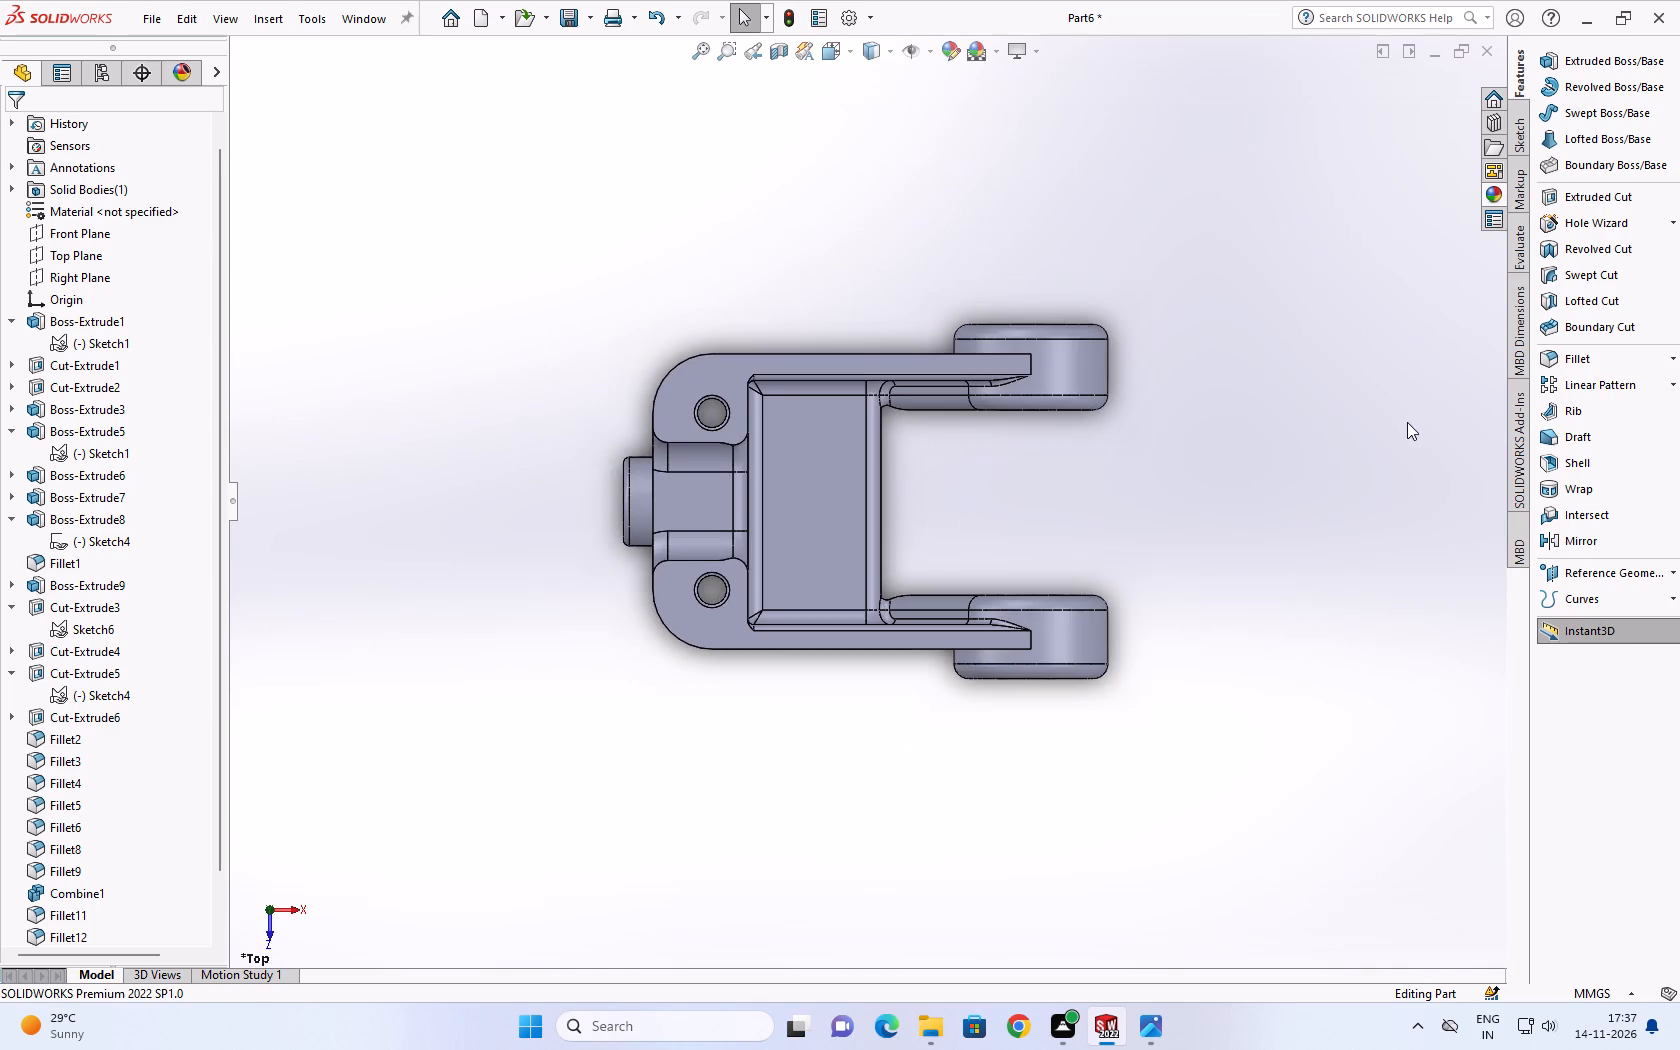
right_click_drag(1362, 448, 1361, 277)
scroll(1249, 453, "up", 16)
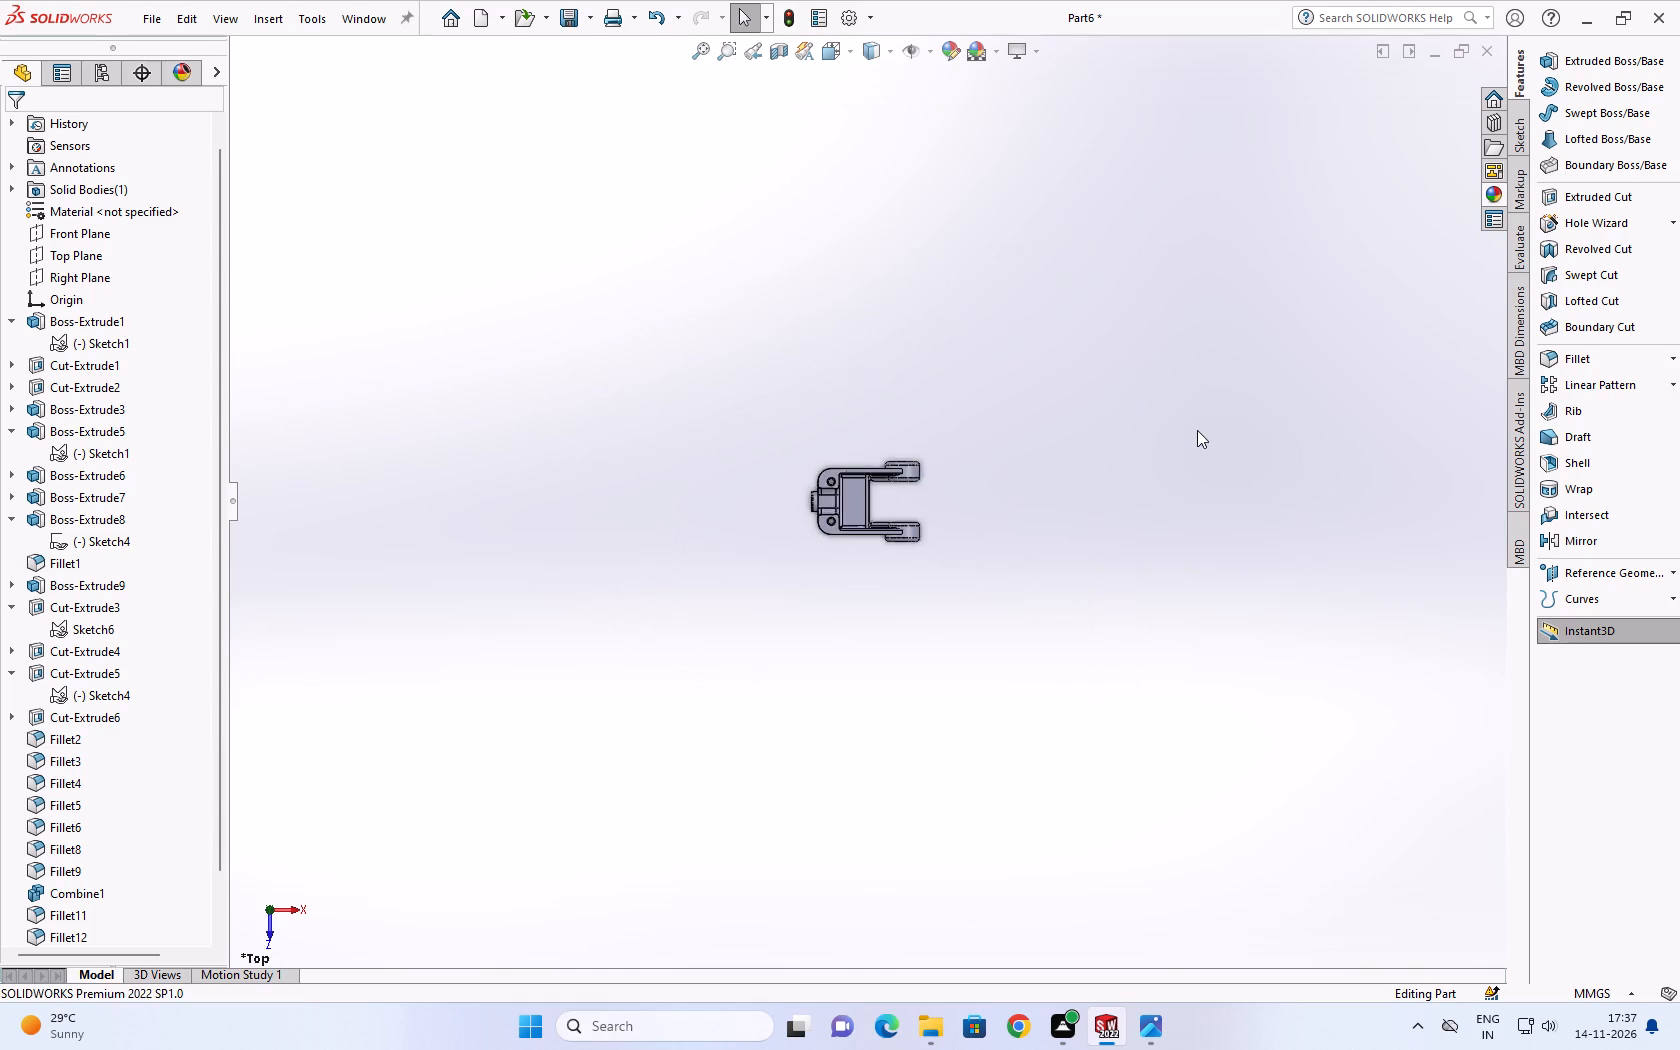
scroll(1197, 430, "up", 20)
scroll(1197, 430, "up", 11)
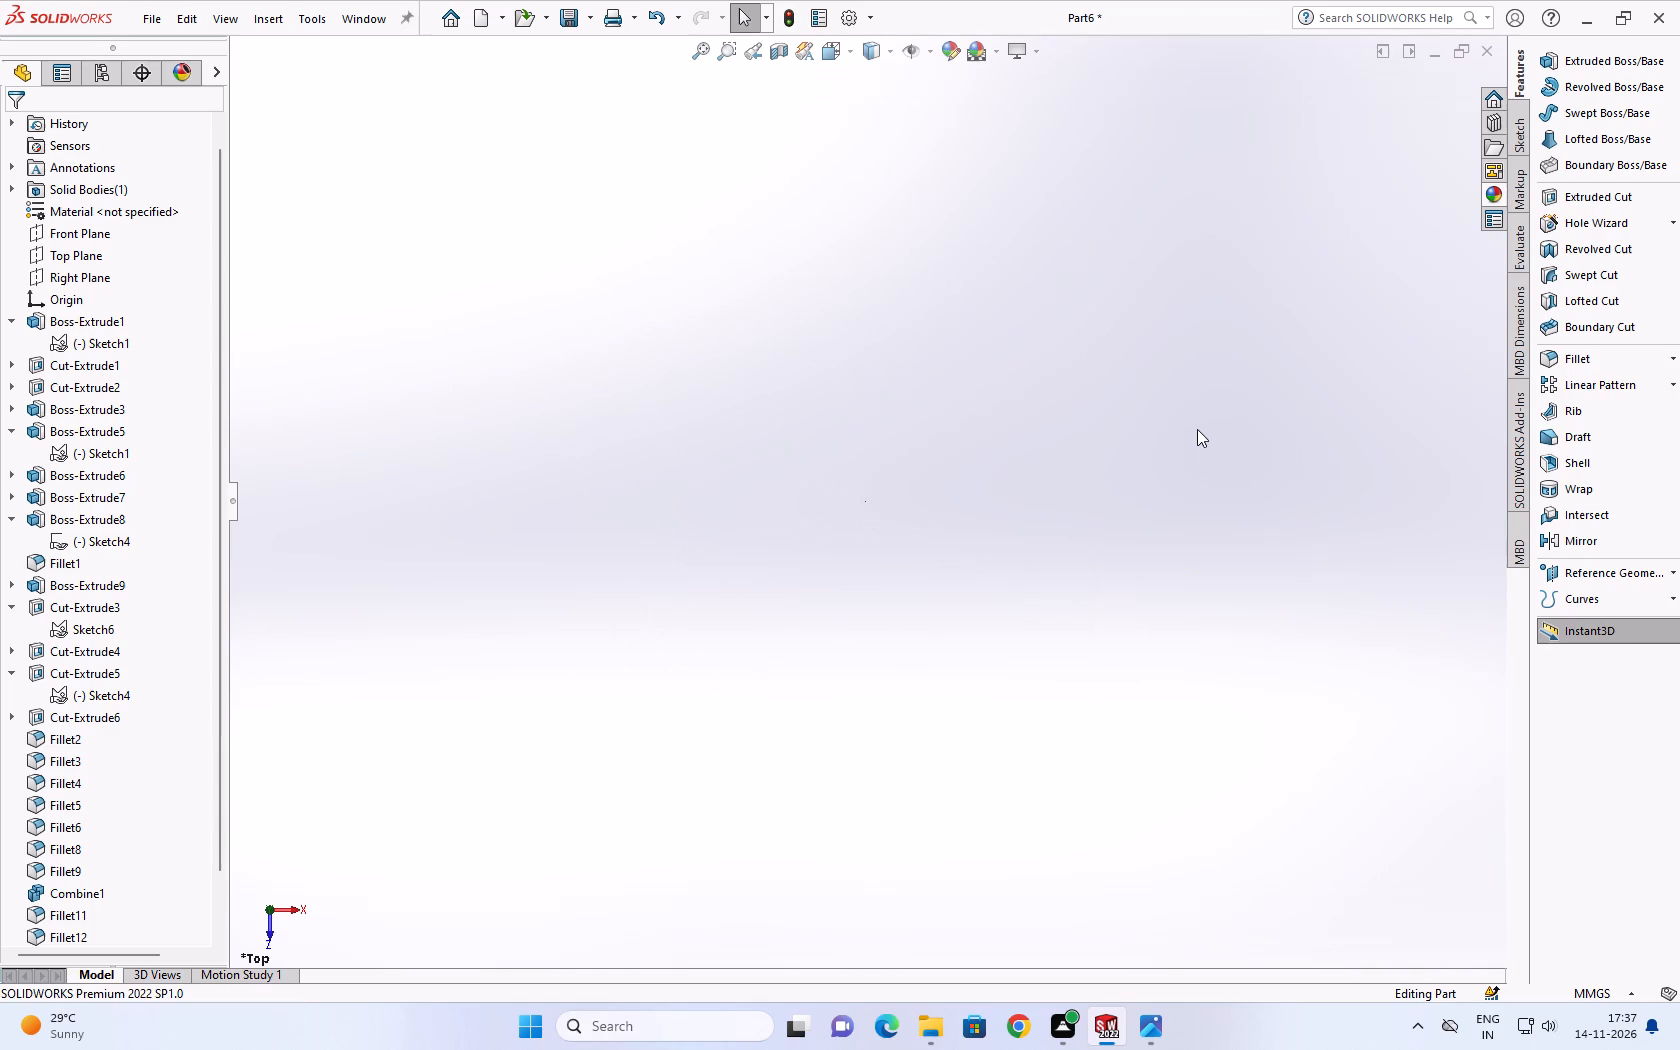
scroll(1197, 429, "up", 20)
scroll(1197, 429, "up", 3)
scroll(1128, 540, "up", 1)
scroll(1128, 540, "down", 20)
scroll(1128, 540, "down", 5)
Examine the whole bracket in the top view and from a tilted angle showing its holes and arm-end bosses.
scroll(1000, 477, "down", 20)
scroll(1000, 477, "down", 5)
left_click(697, 45)
scroll(987, 321, "up", 2)
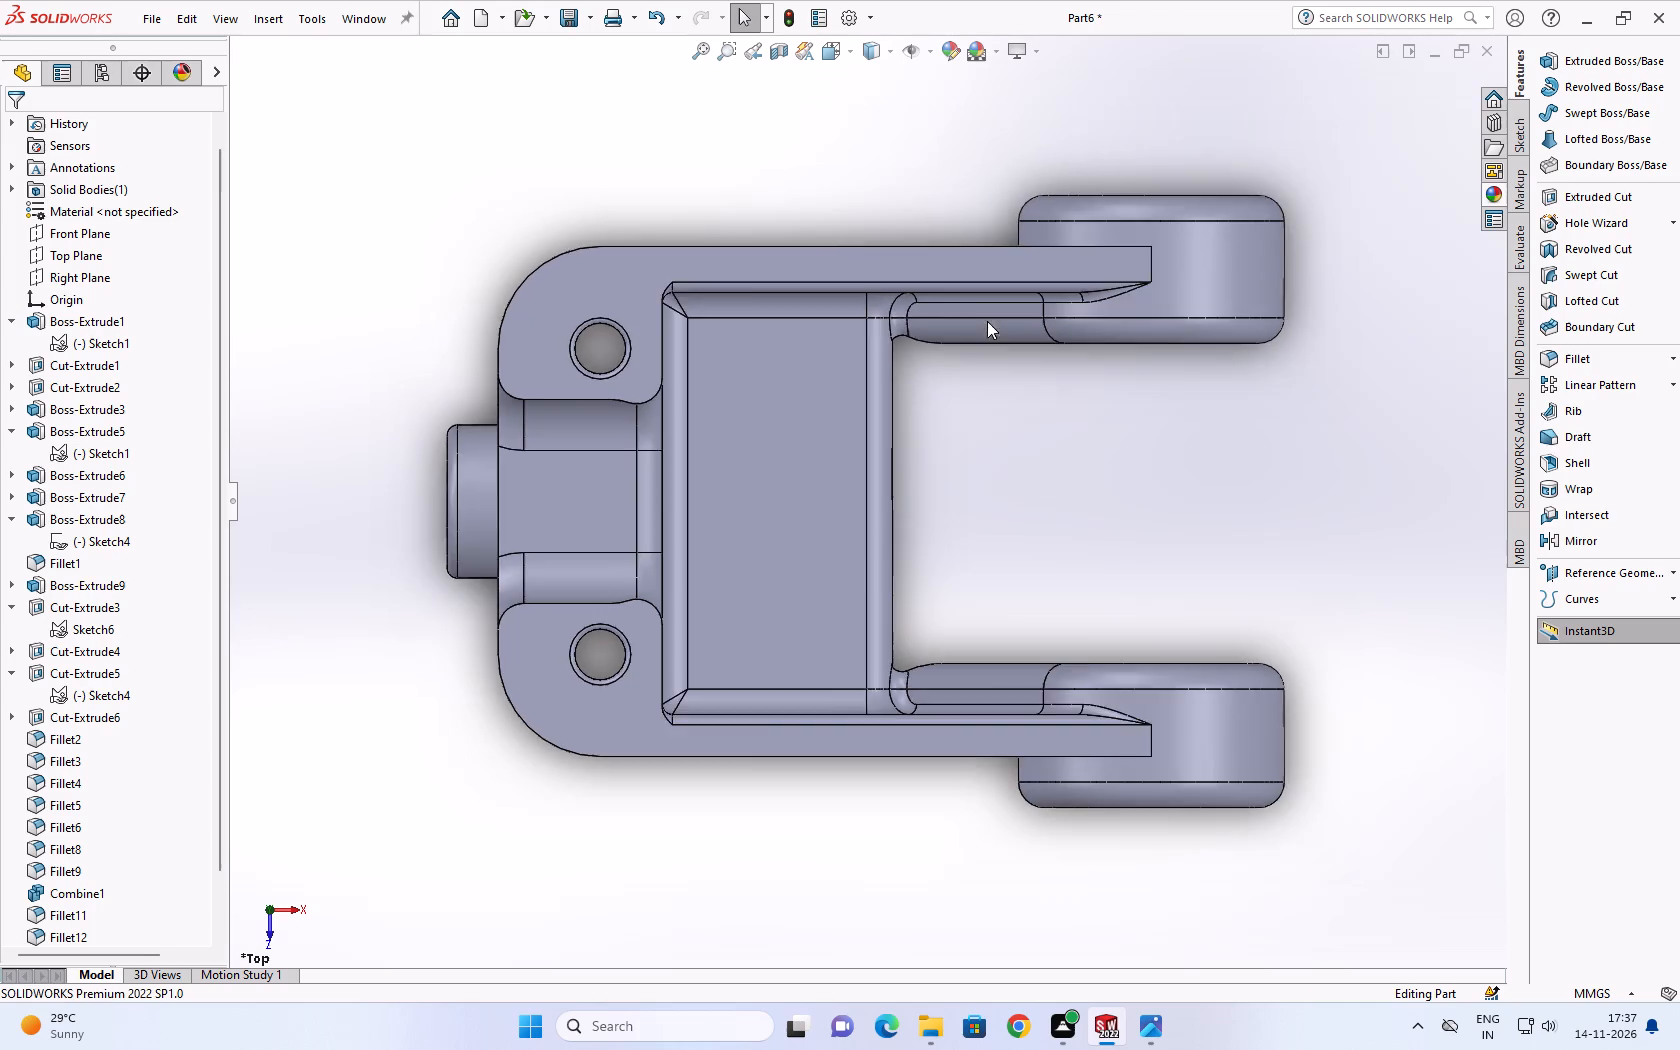
scroll(987, 321, "up", 10)
middle_click_drag(933, 446, 1063, 594)
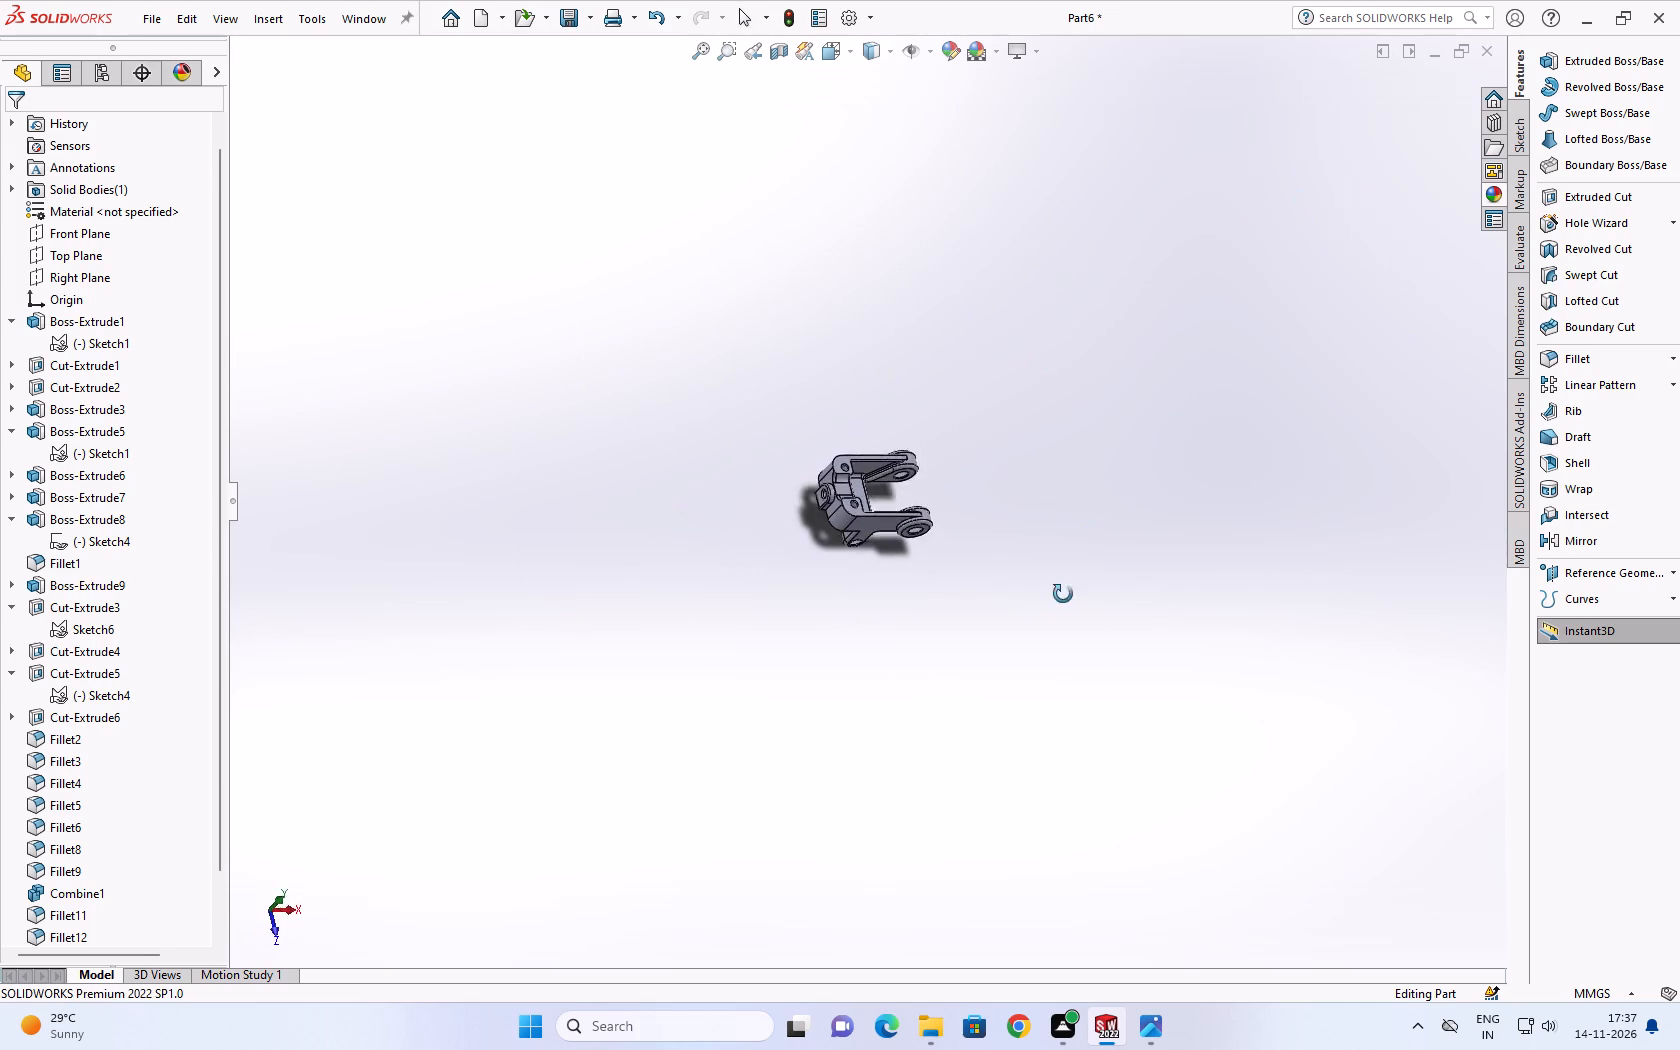
middle_click_drag(1063, 594, 1055, 611)
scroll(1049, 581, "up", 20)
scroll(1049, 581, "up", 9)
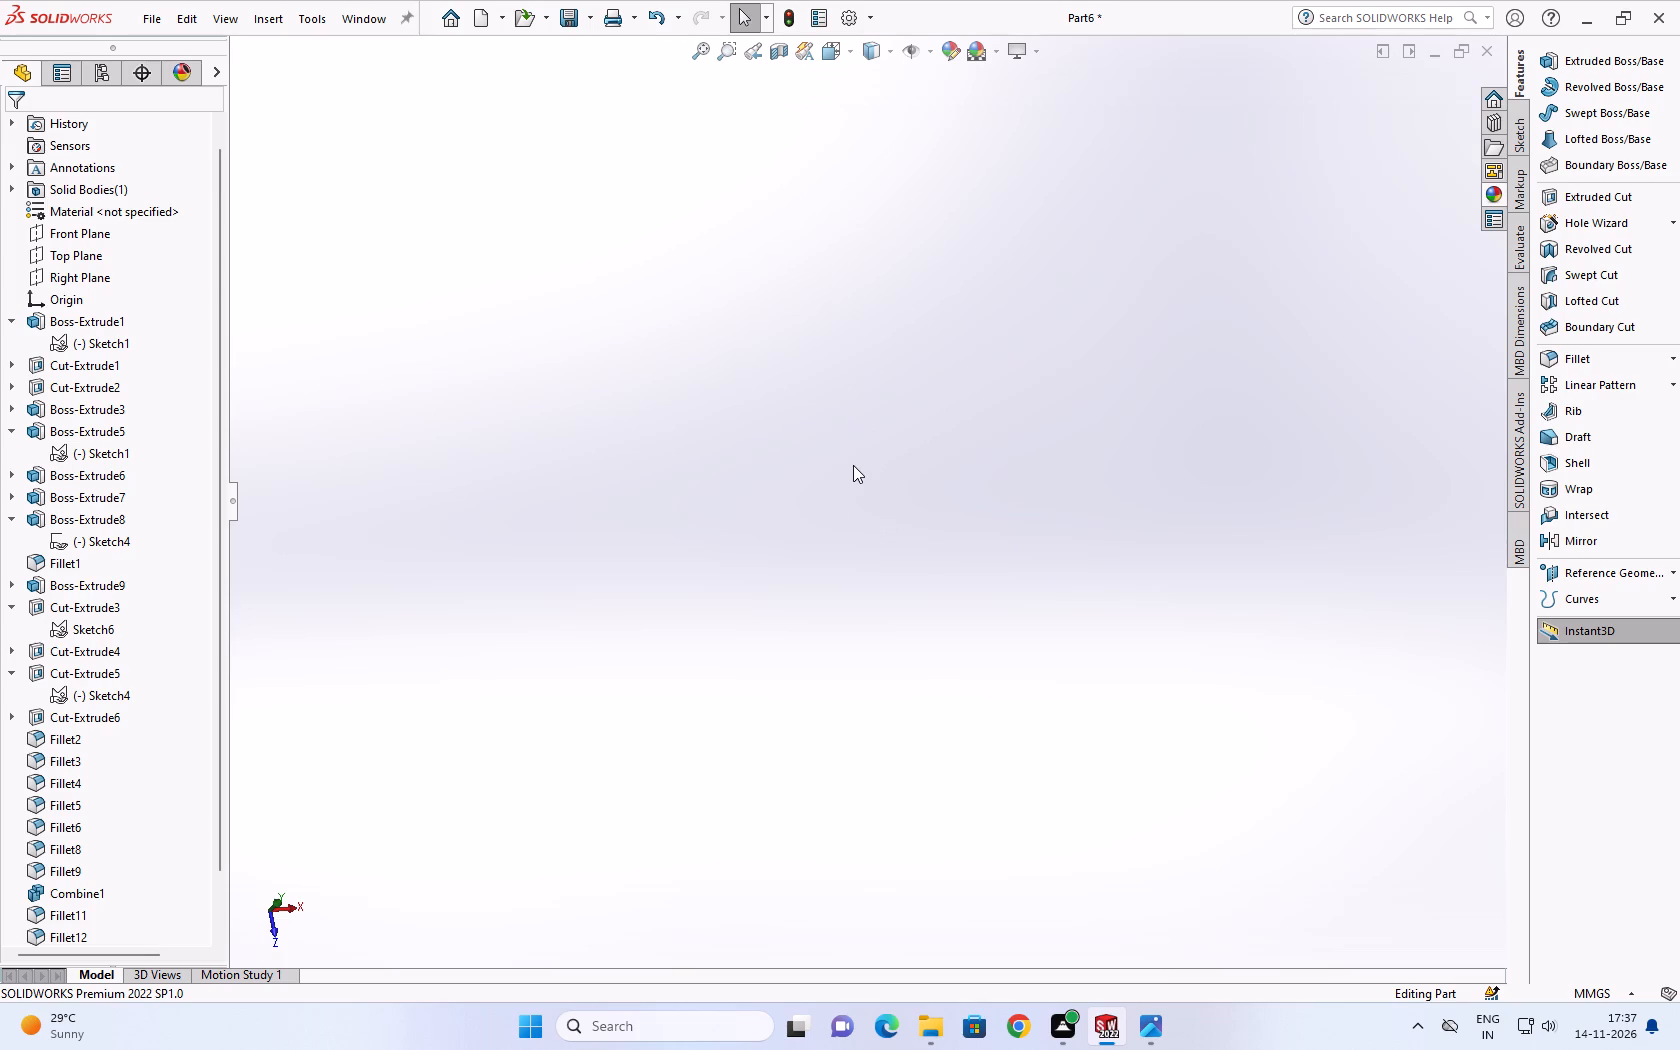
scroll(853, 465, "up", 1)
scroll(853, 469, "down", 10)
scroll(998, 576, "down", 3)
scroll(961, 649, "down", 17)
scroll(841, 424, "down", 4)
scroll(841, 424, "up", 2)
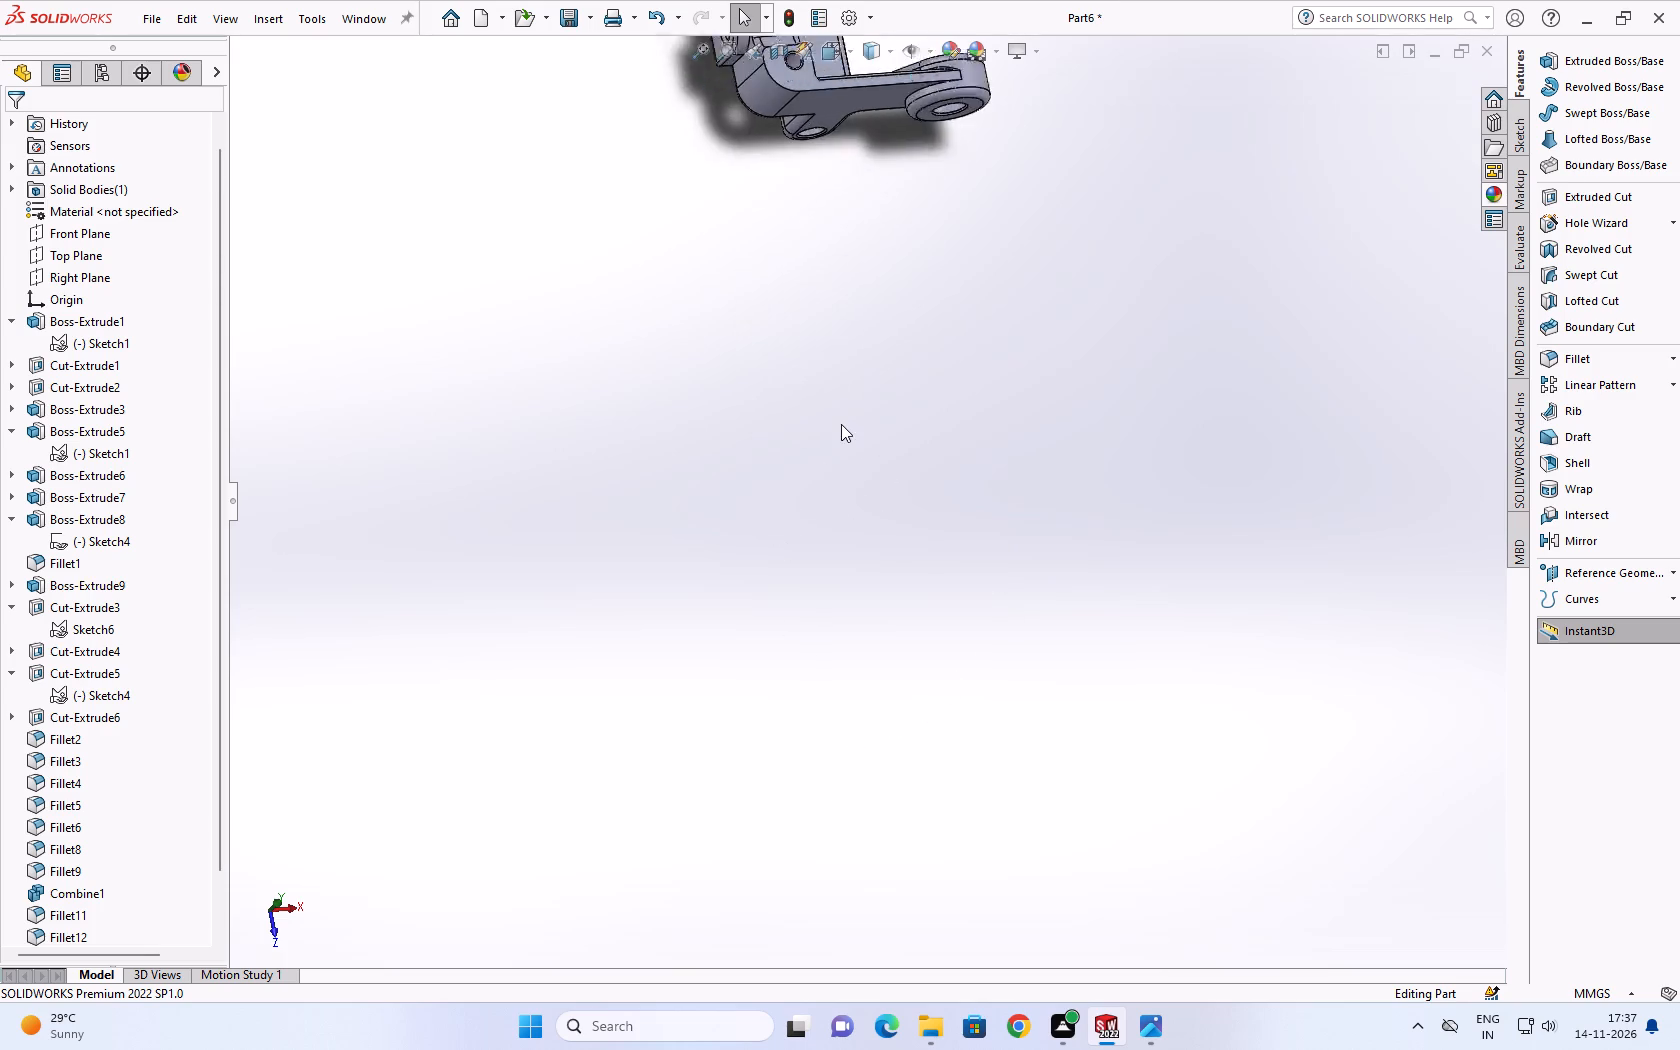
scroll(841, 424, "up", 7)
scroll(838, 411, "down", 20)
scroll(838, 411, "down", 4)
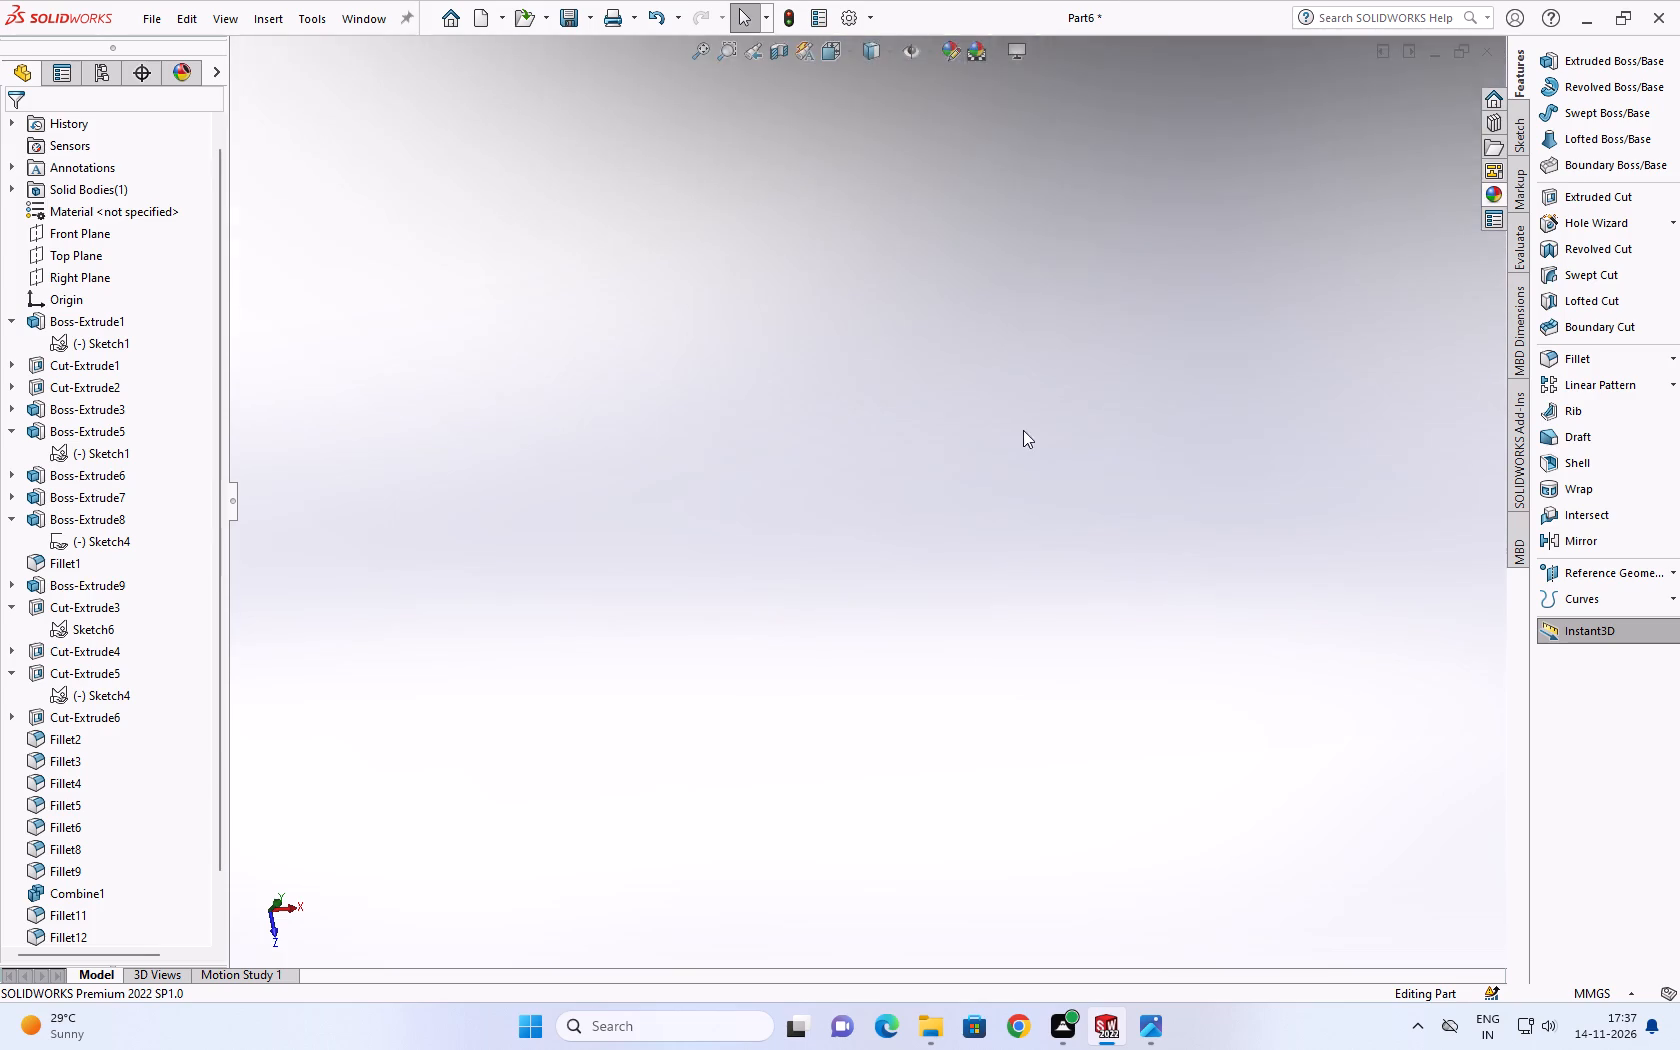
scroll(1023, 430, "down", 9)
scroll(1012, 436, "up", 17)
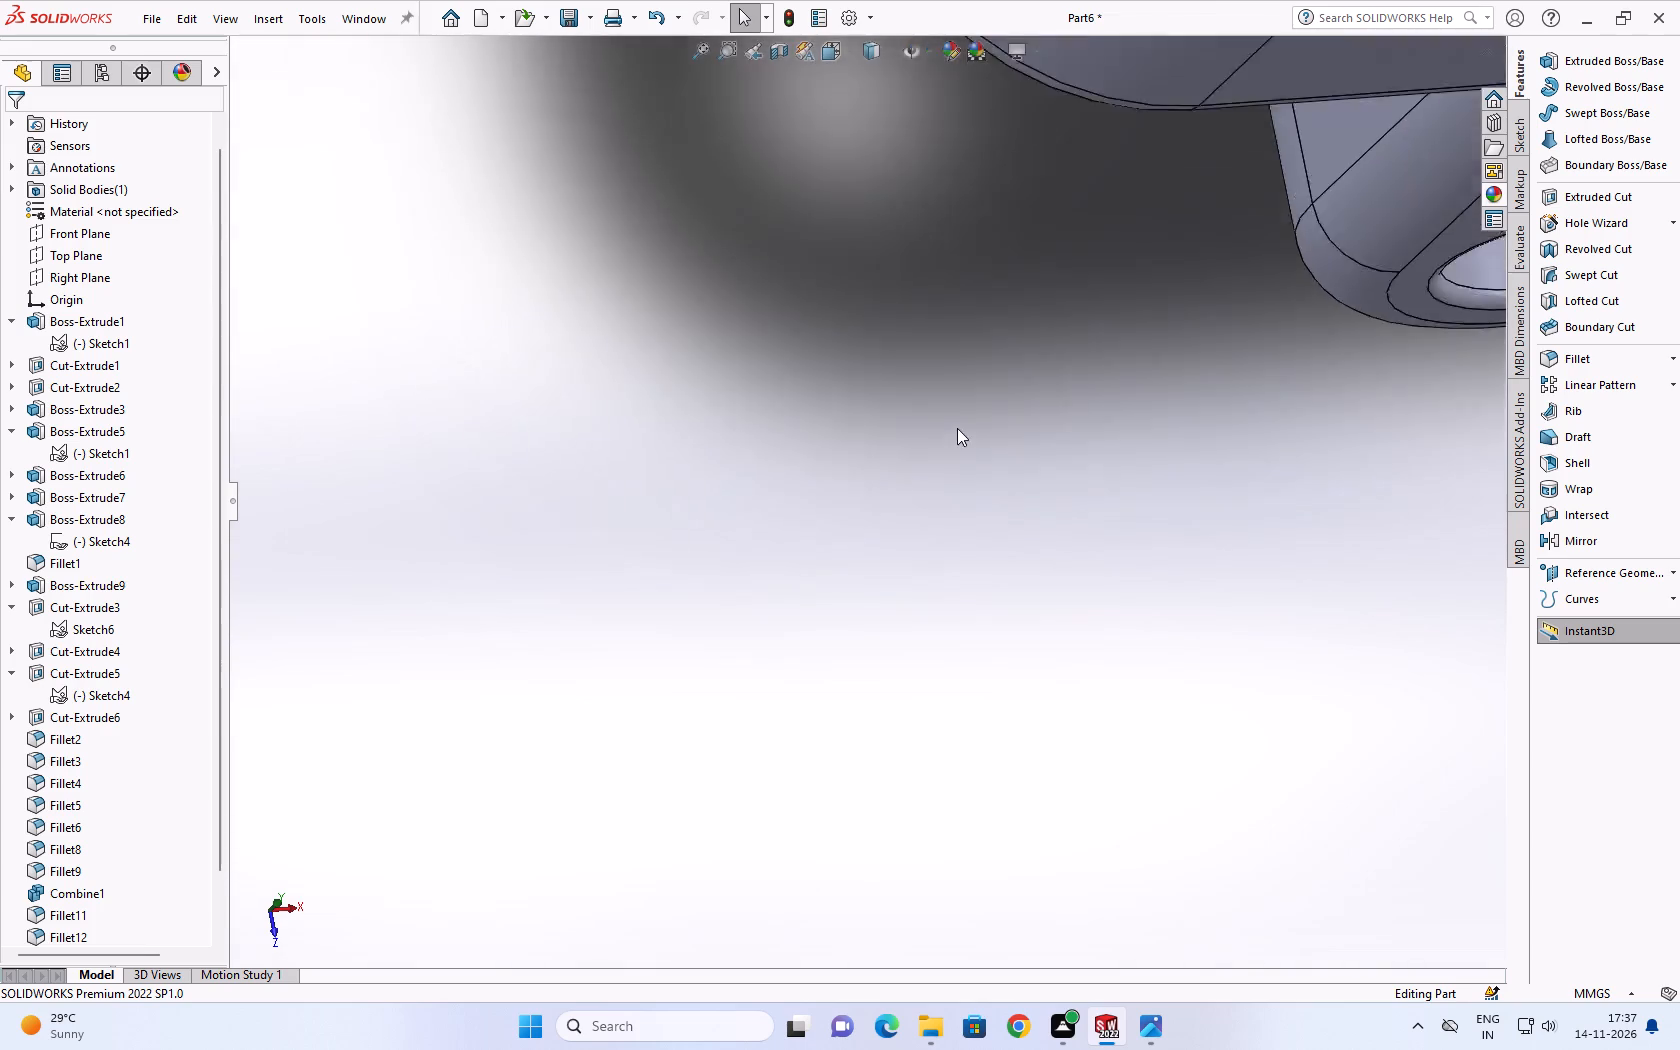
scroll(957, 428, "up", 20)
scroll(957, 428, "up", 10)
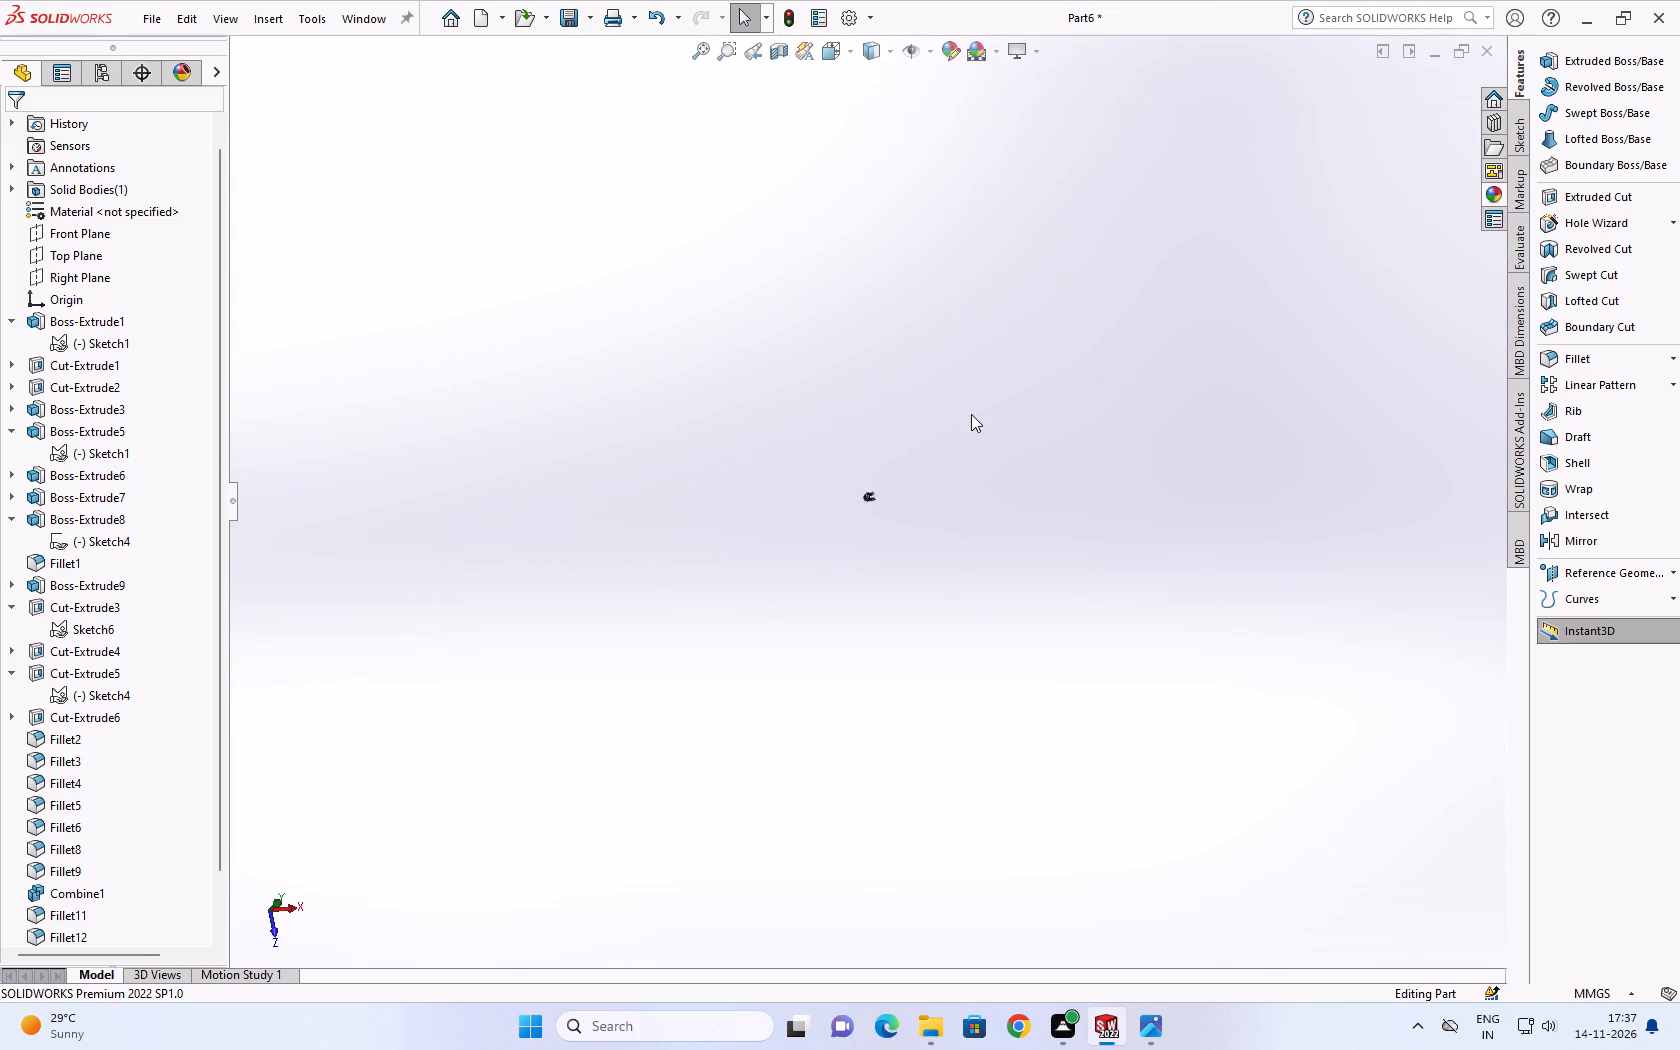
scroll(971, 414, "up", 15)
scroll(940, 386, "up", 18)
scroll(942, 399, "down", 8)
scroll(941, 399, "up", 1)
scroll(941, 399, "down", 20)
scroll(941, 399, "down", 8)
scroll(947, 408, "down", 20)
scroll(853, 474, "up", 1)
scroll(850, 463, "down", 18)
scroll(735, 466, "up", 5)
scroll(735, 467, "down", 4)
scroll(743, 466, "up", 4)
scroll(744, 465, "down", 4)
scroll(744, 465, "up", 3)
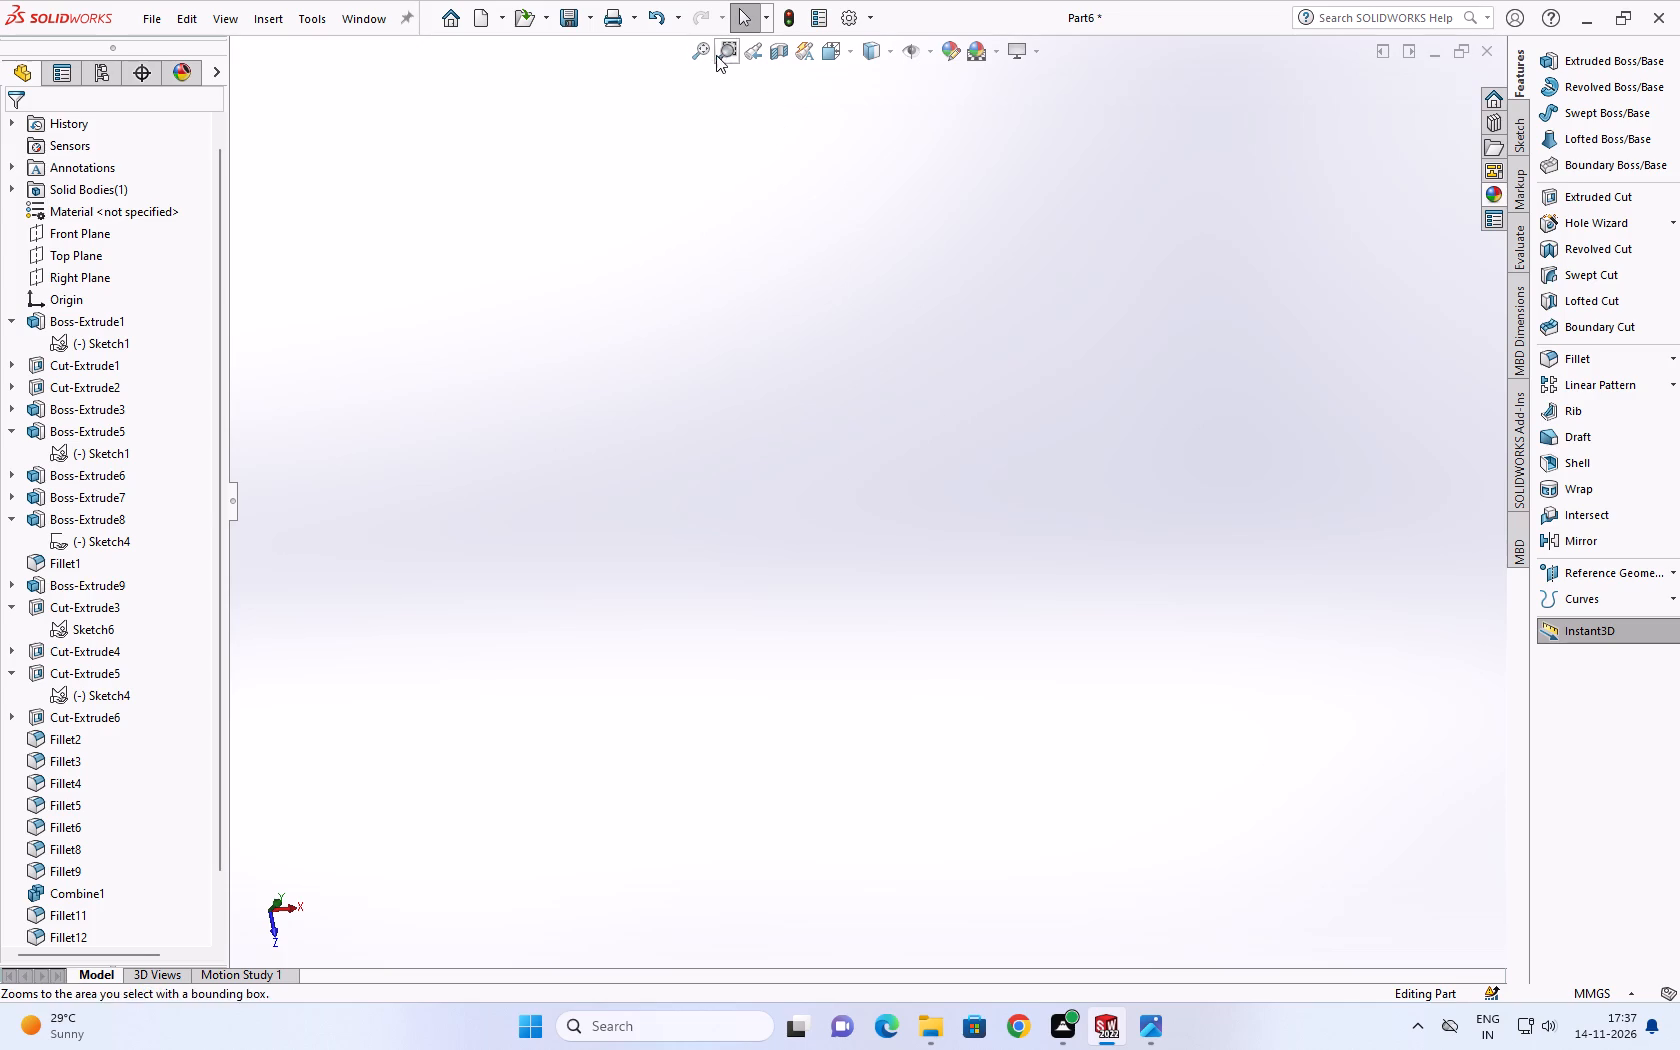
Examine the whole bracket from orbited angles, ending in the standard top view.
left_click(703, 50)
scroll(922, 436, "up", 4)
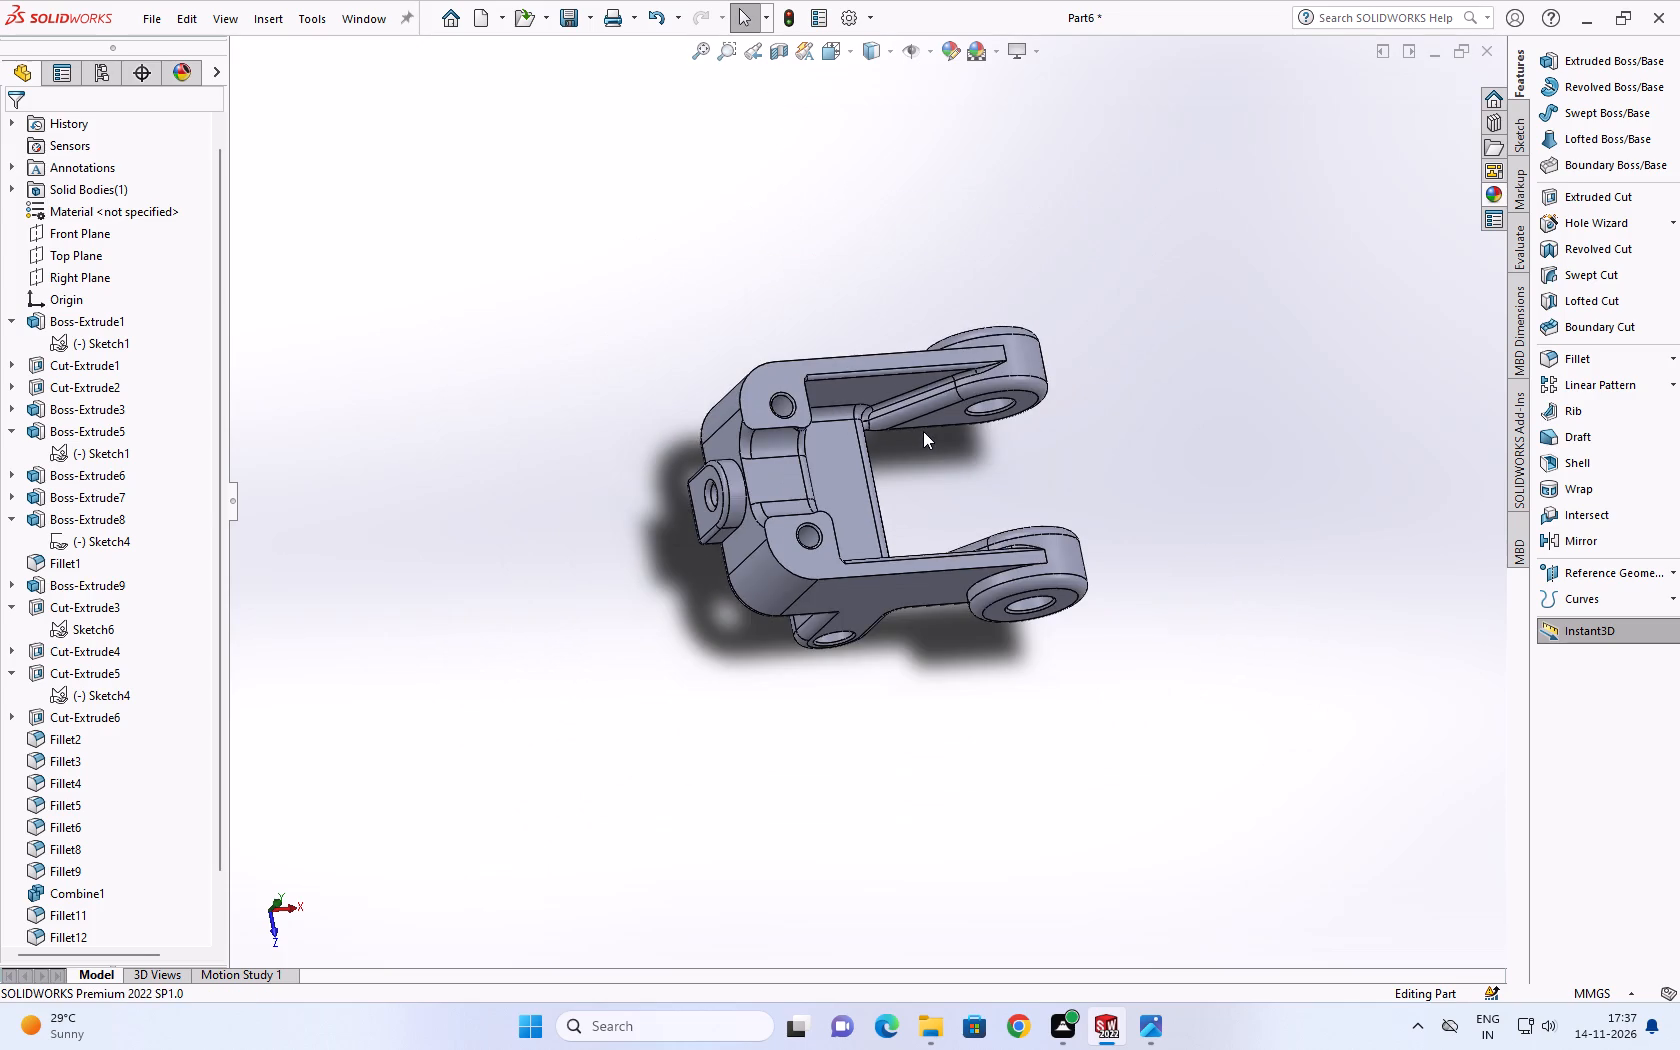
middle_click_drag(924, 431, 890, 519)
scroll(974, 509, "up", 14)
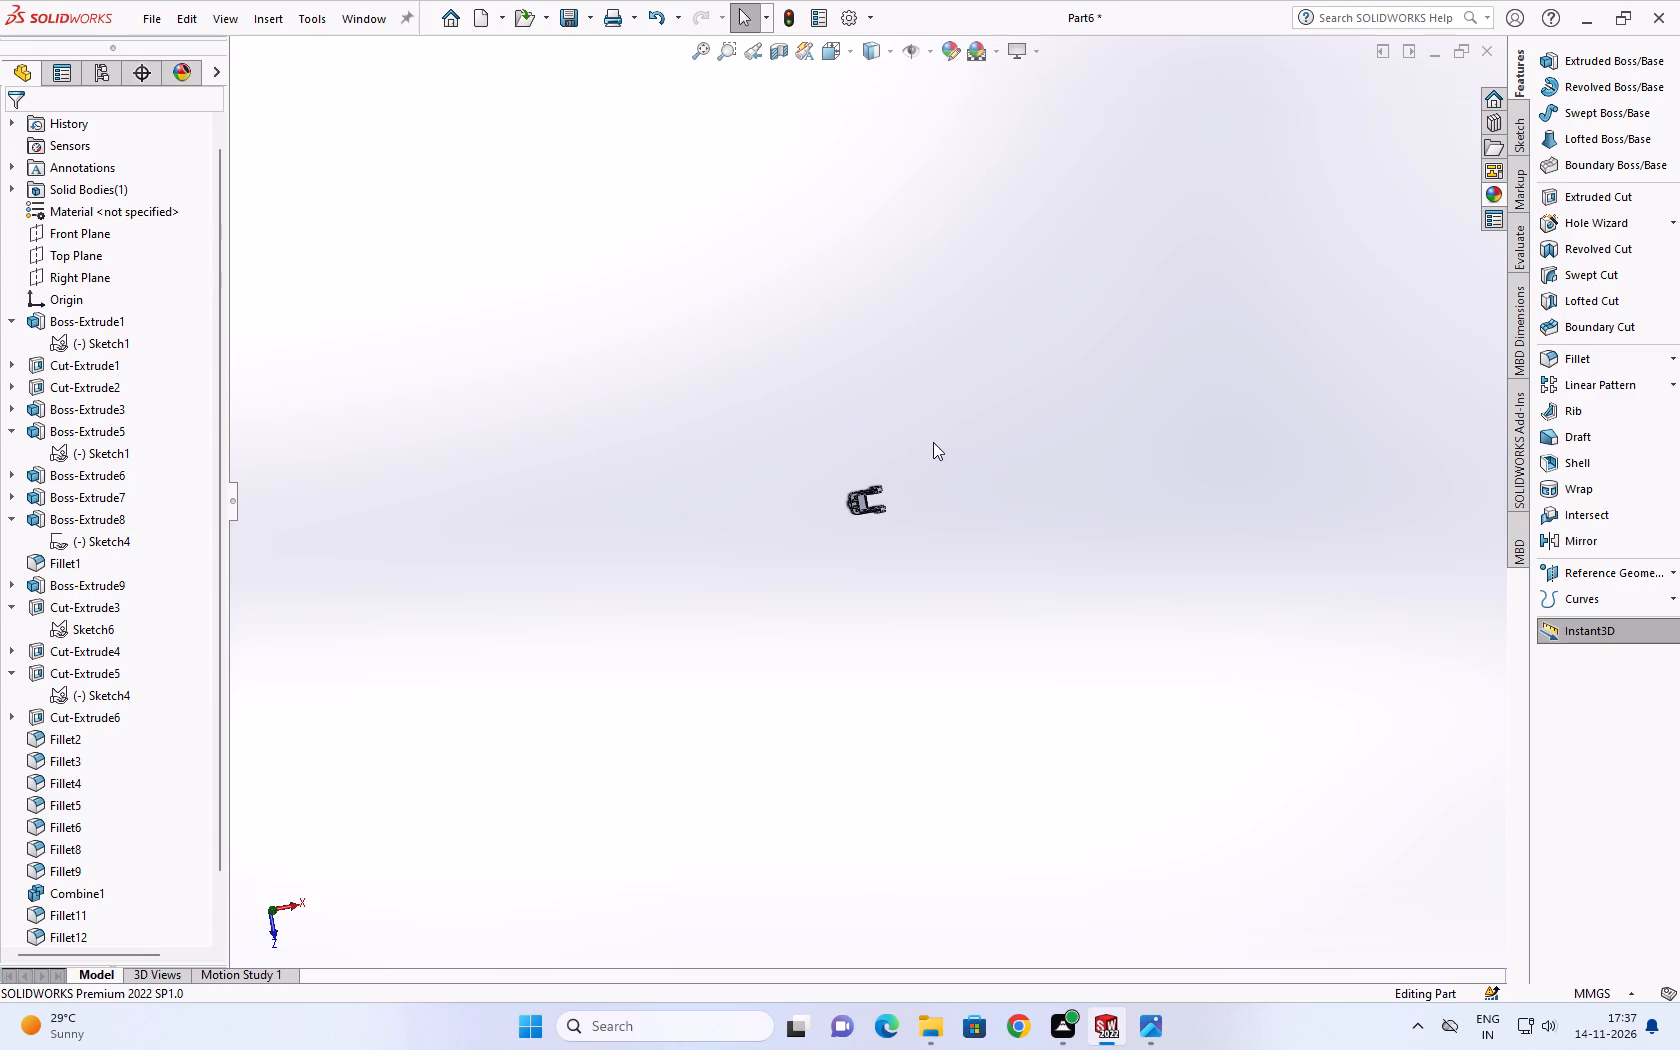
scroll(933, 442, "up", 20)
scroll(933, 442, "up", 7)
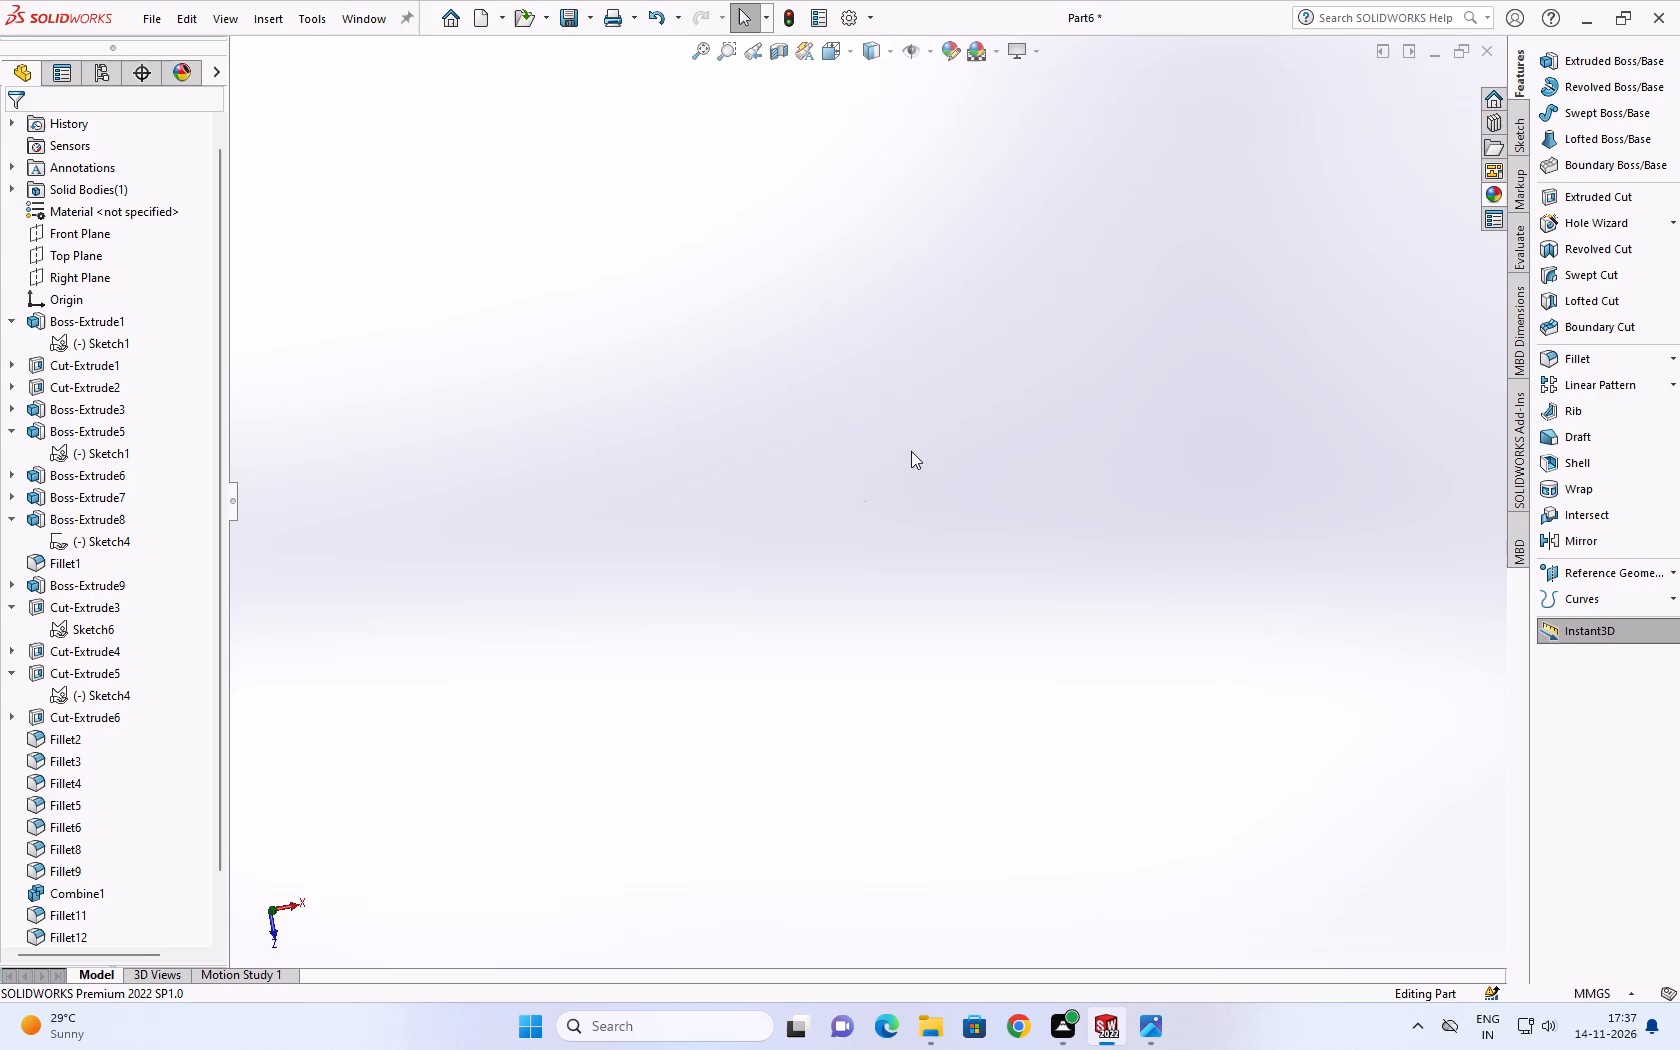
scroll(911, 451, "up", 11)
scroll(906, 451, "down", 11)
scroll(899, 438, "down", 20)
scroll(899, 438, "down", 9)
left_click(699, 57)
scroll(858, 416, "up", 3)
scroll(858, 416, "down", 2)
middle_click_drag(845, 432, 763, 401)
right_click_drag(1234, 535, 1241, 357)
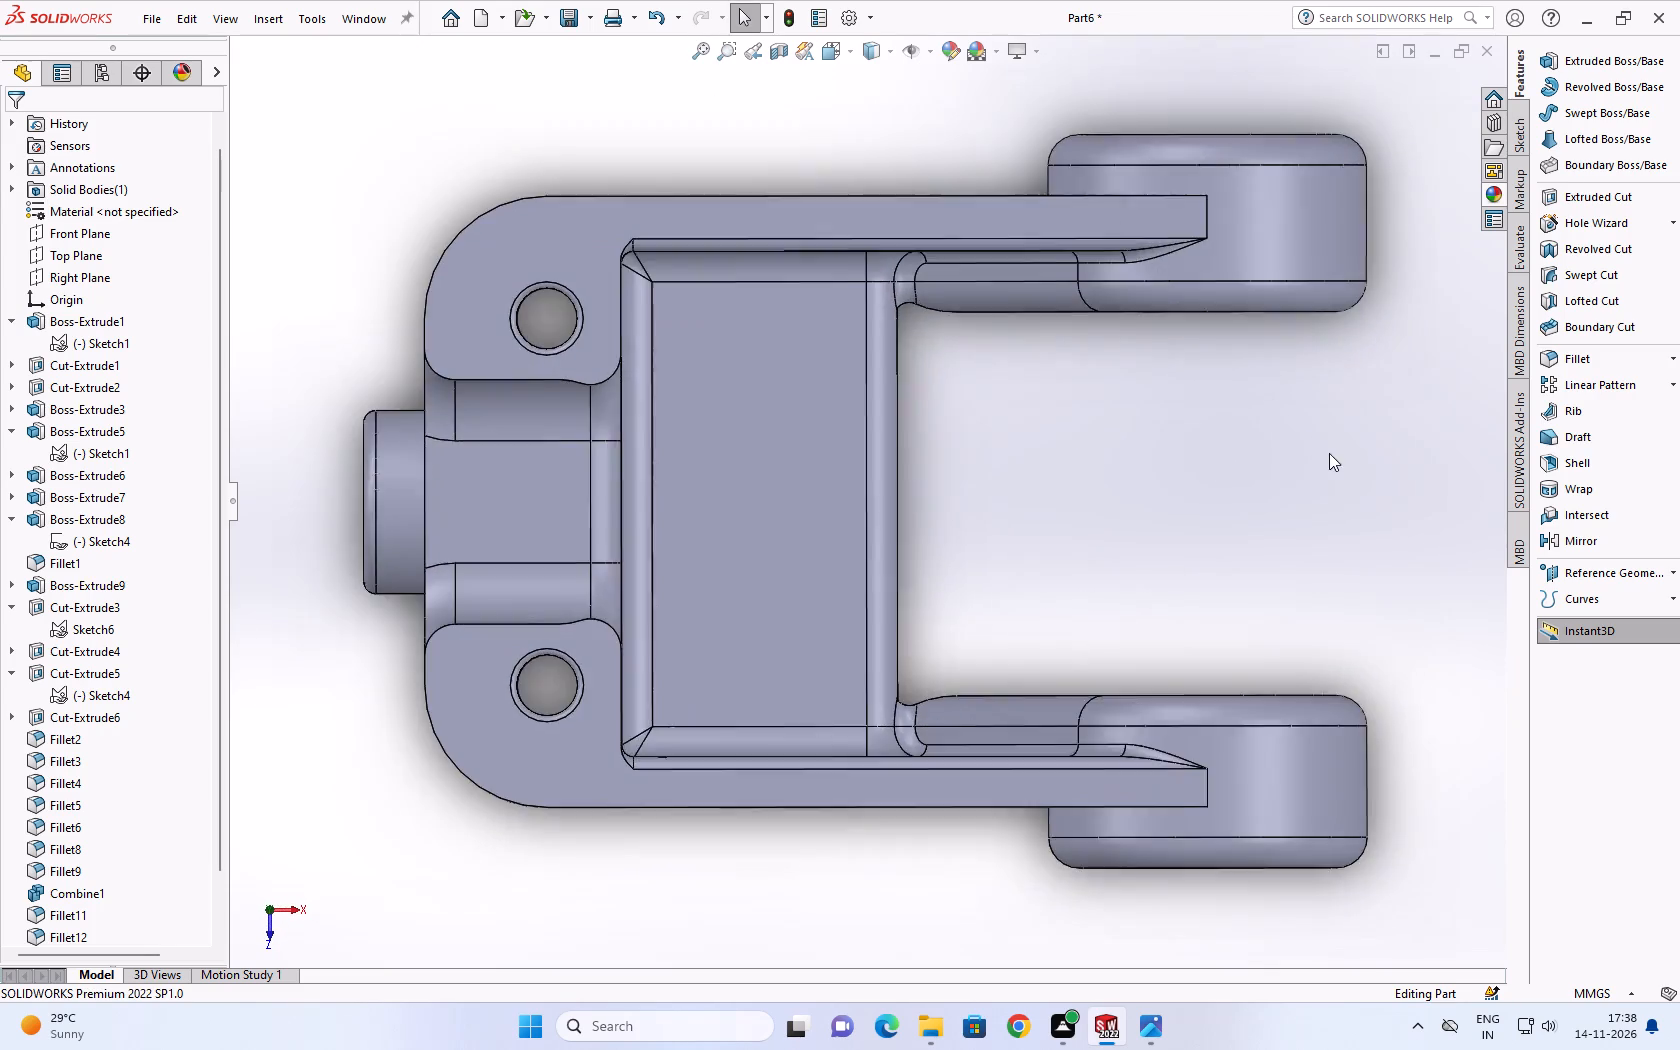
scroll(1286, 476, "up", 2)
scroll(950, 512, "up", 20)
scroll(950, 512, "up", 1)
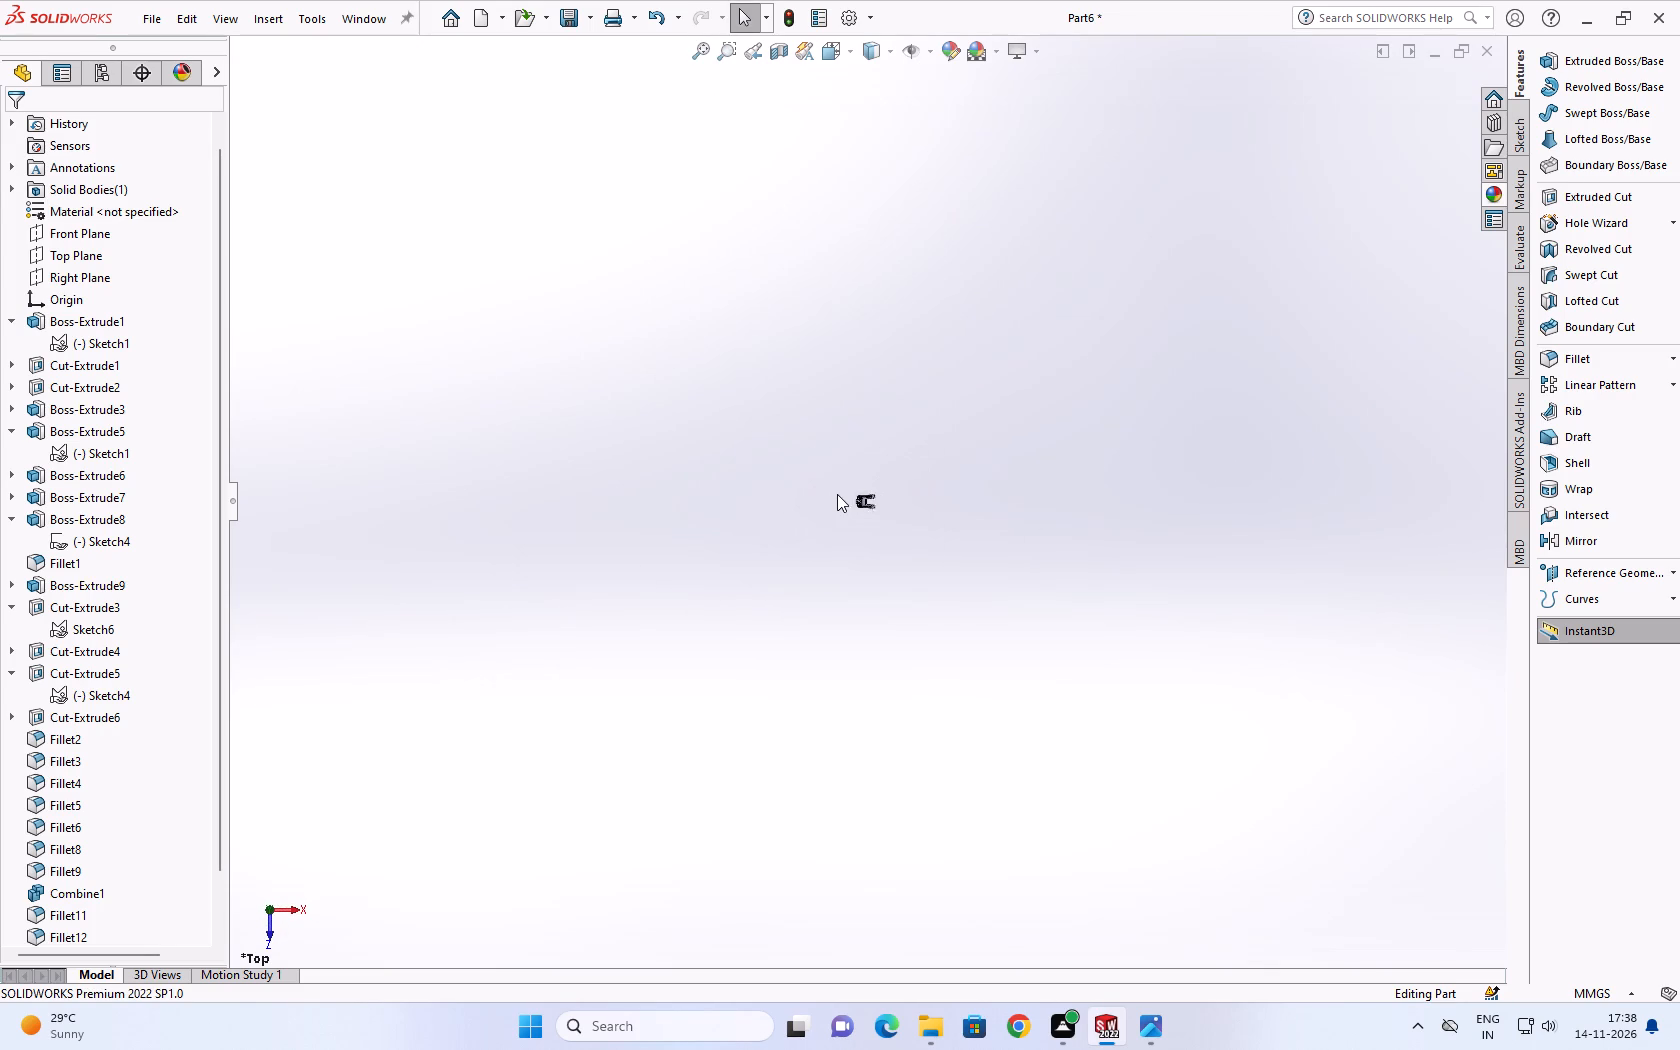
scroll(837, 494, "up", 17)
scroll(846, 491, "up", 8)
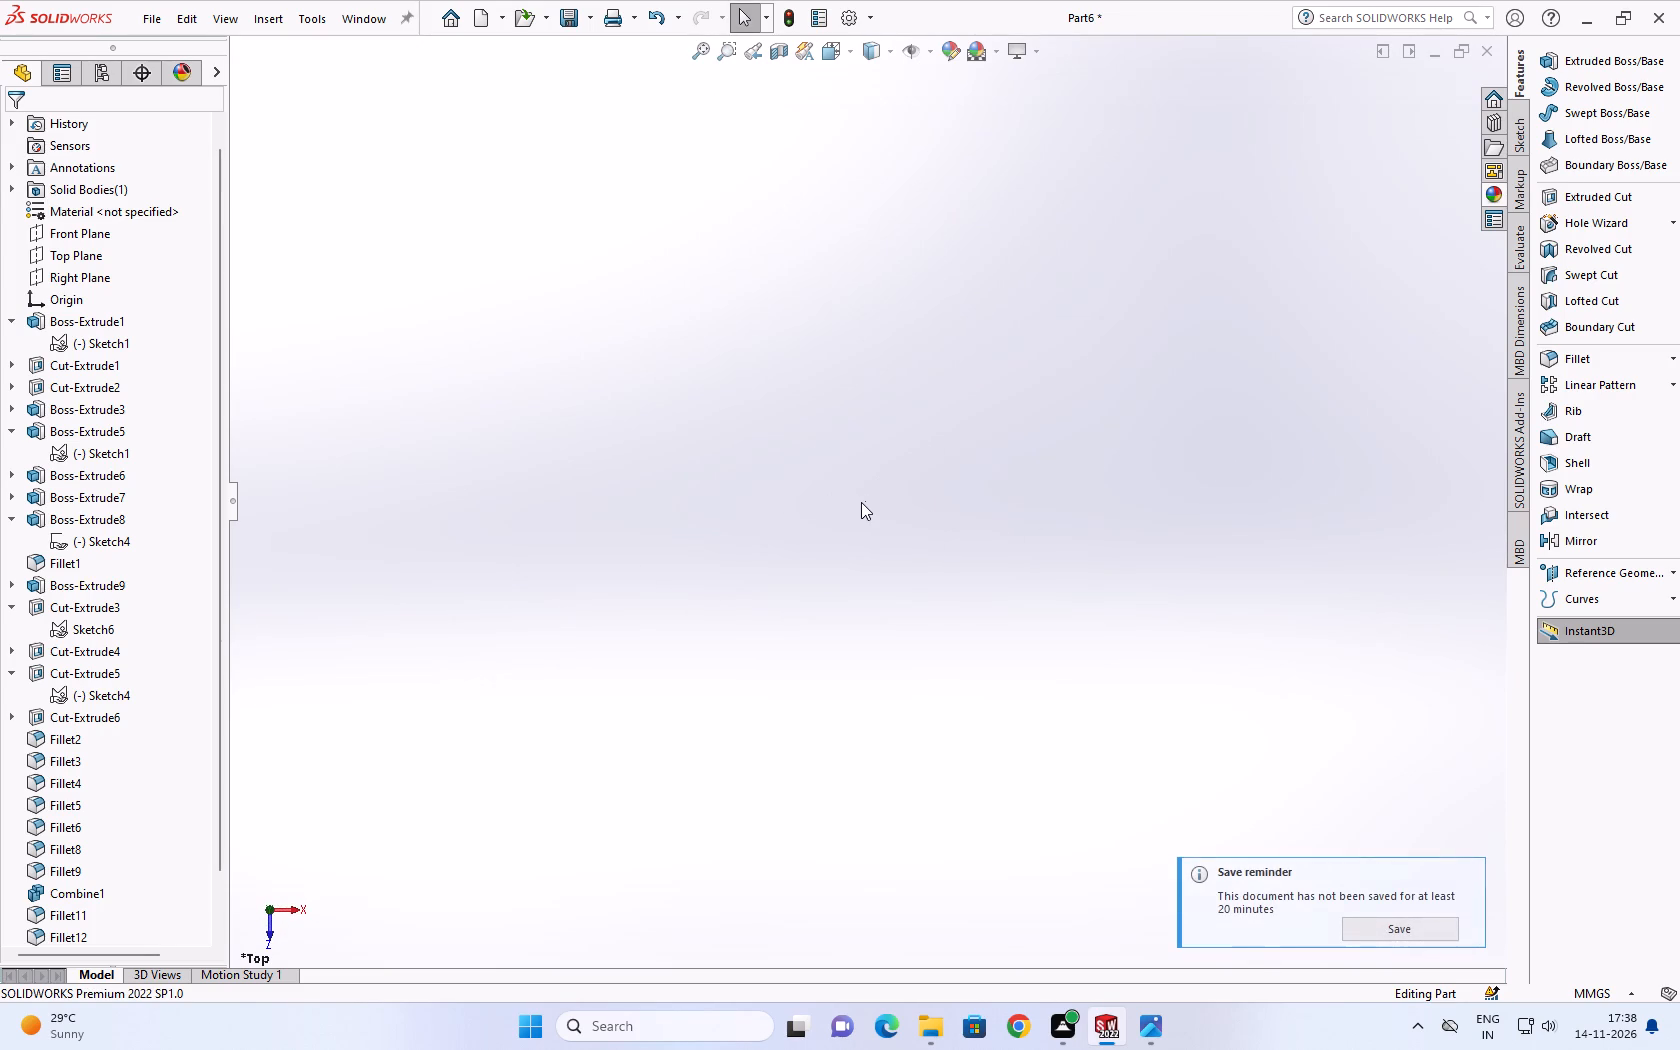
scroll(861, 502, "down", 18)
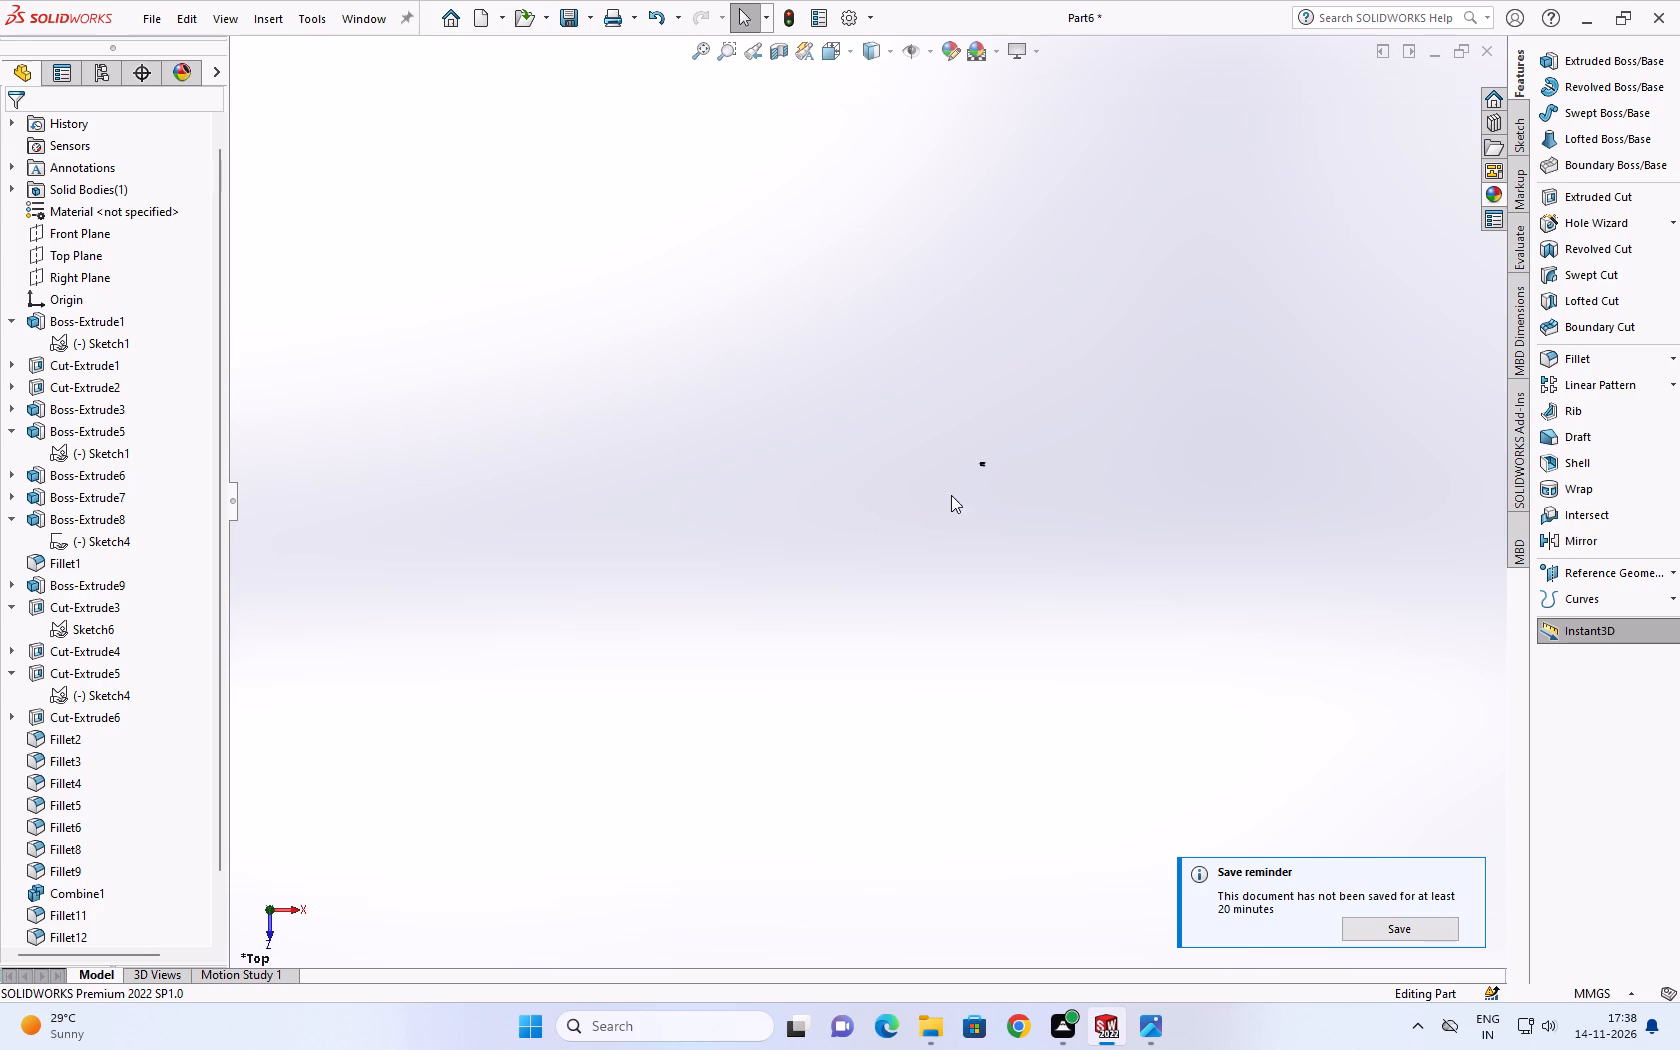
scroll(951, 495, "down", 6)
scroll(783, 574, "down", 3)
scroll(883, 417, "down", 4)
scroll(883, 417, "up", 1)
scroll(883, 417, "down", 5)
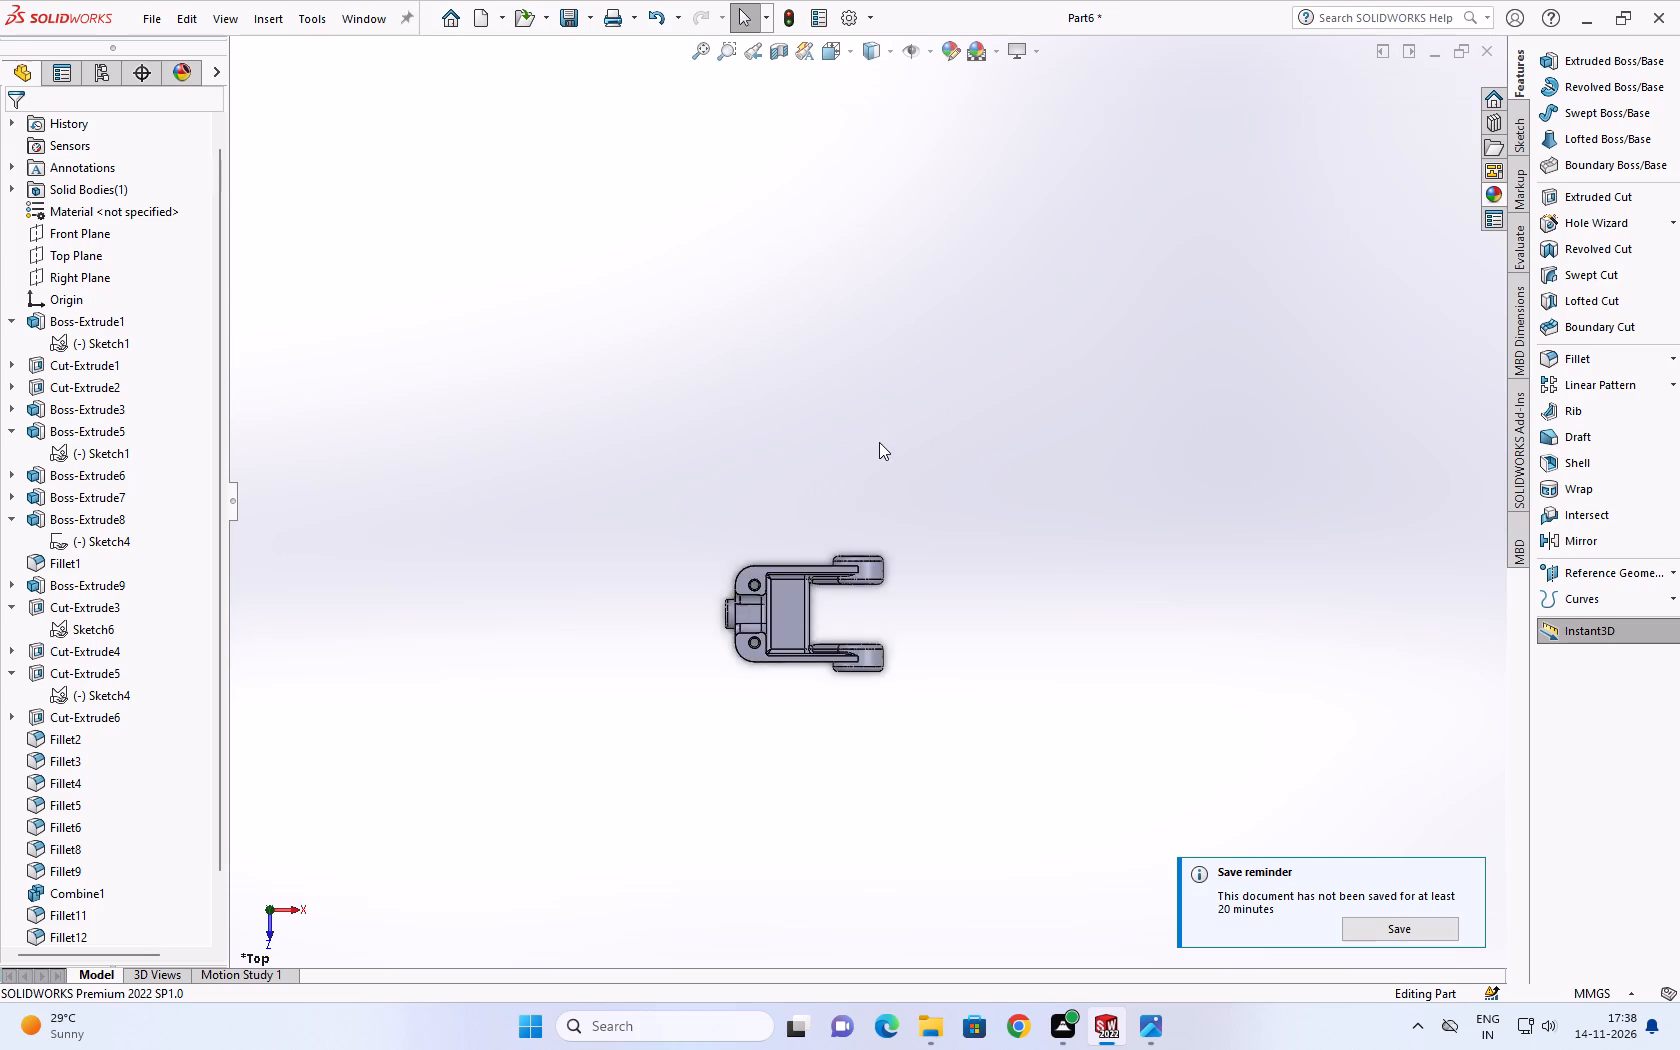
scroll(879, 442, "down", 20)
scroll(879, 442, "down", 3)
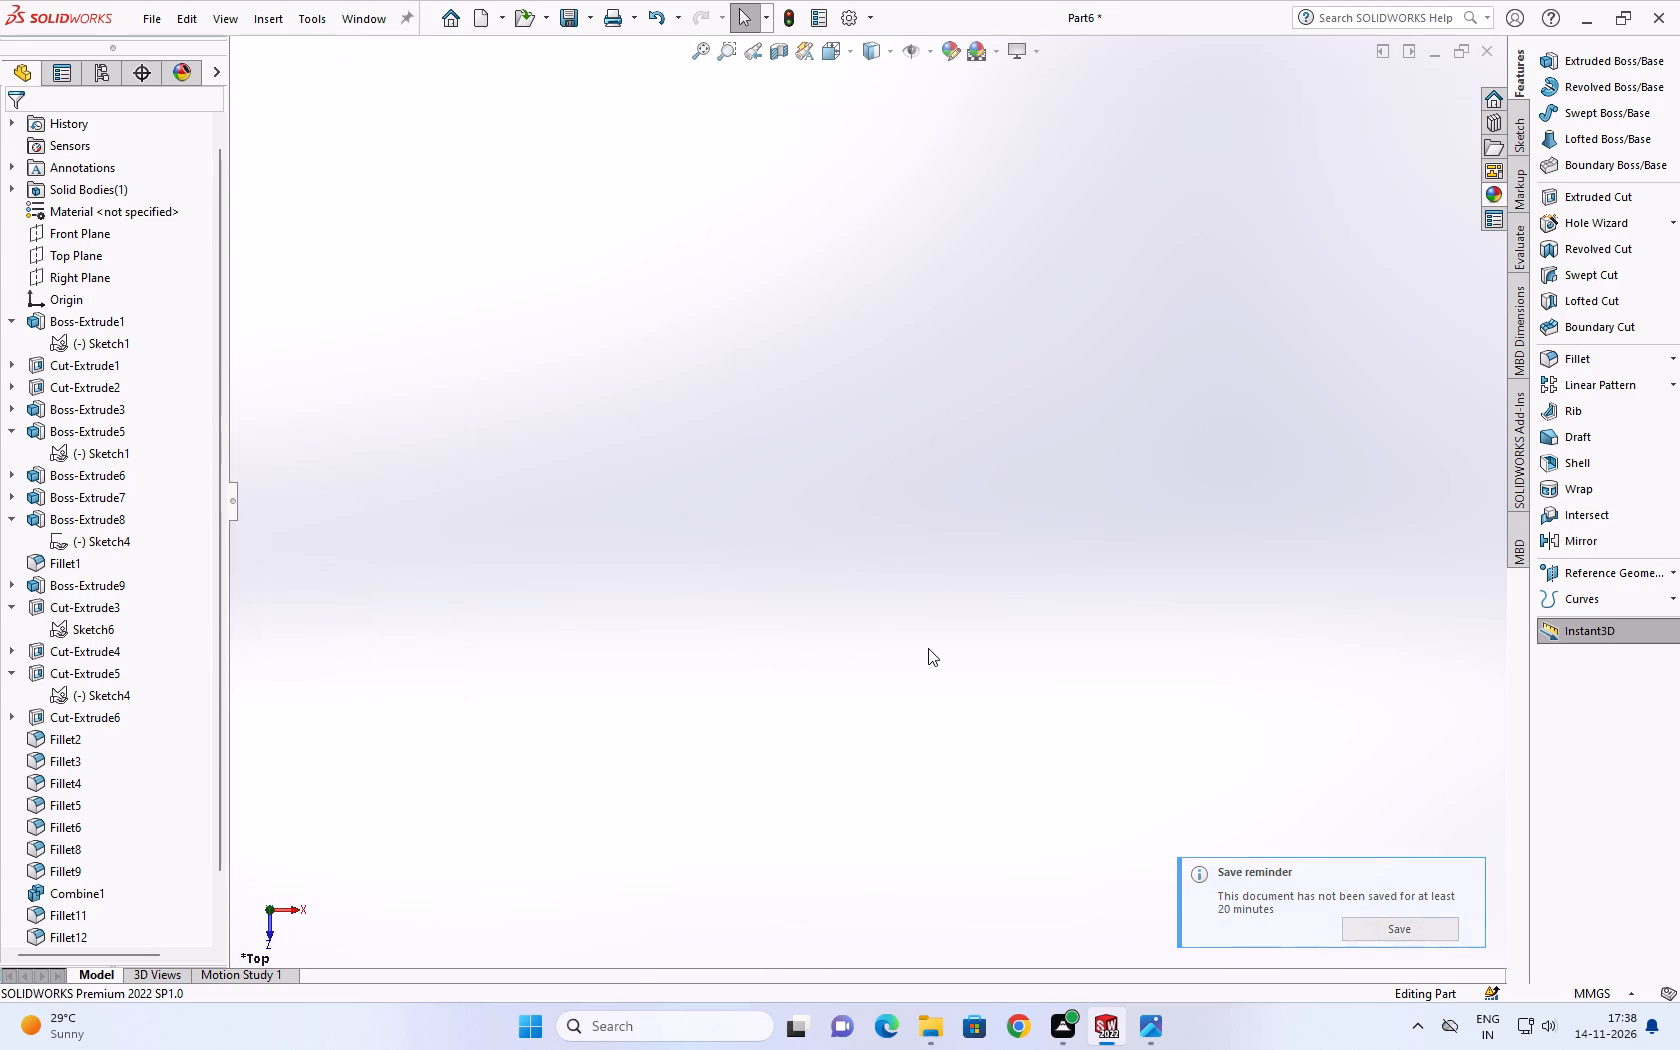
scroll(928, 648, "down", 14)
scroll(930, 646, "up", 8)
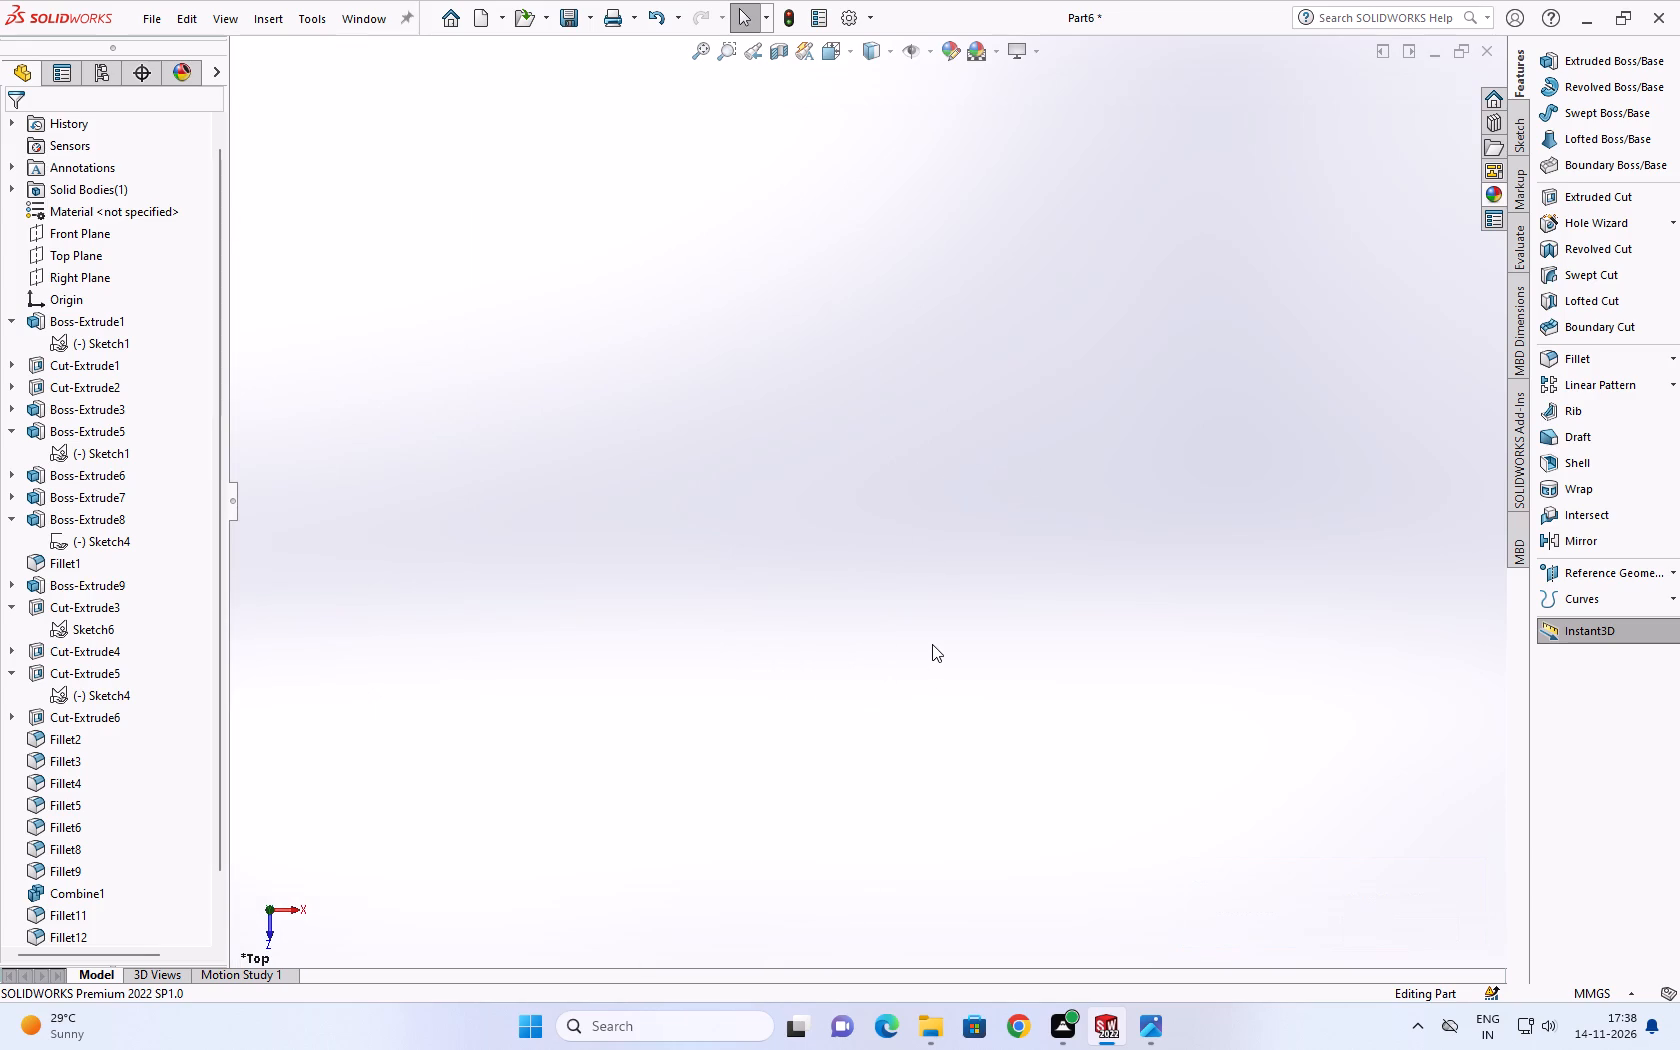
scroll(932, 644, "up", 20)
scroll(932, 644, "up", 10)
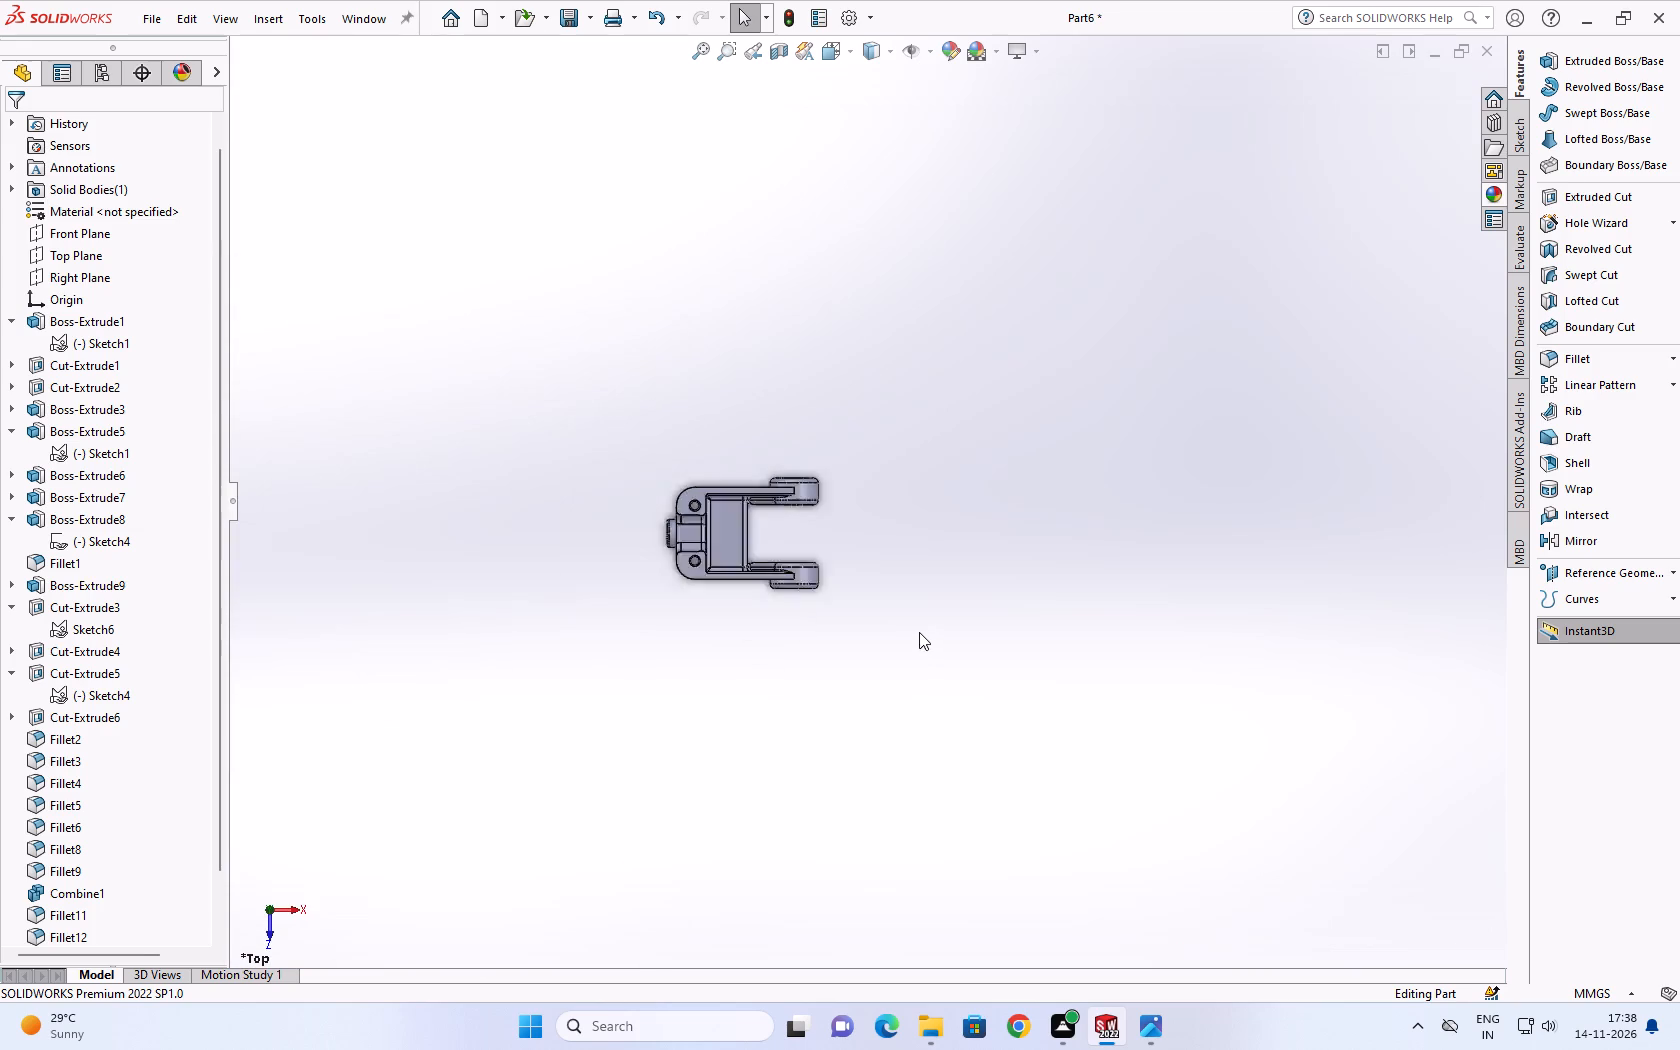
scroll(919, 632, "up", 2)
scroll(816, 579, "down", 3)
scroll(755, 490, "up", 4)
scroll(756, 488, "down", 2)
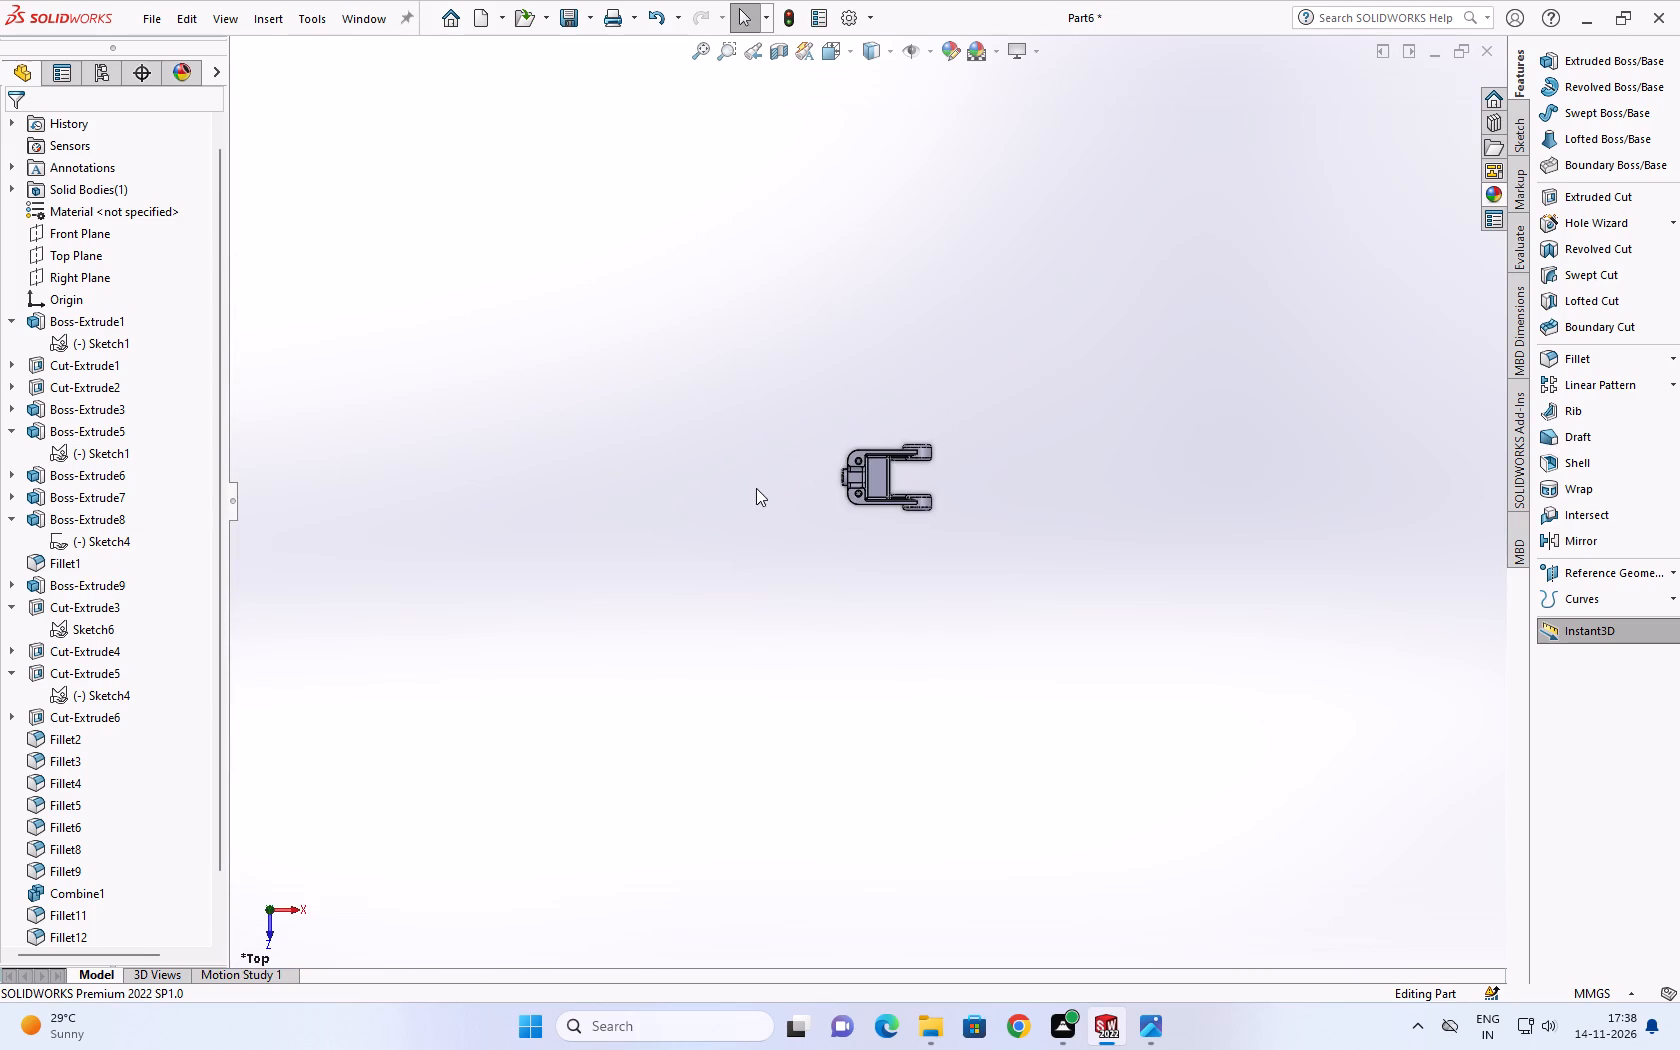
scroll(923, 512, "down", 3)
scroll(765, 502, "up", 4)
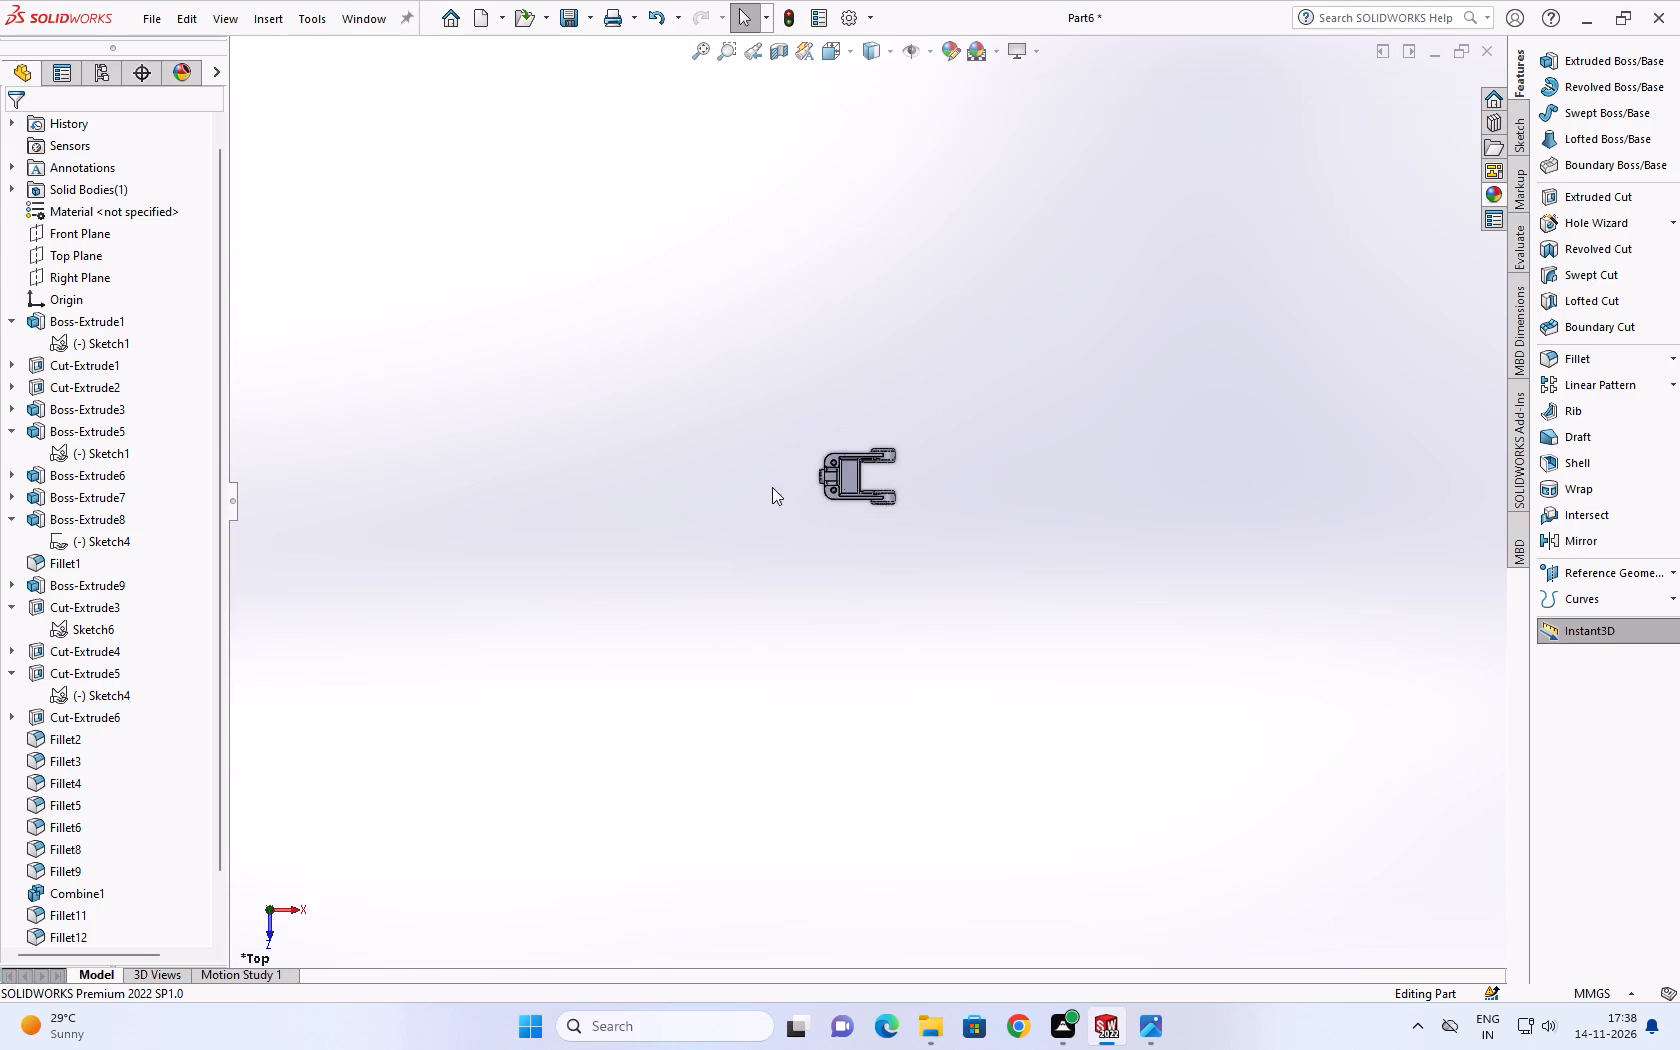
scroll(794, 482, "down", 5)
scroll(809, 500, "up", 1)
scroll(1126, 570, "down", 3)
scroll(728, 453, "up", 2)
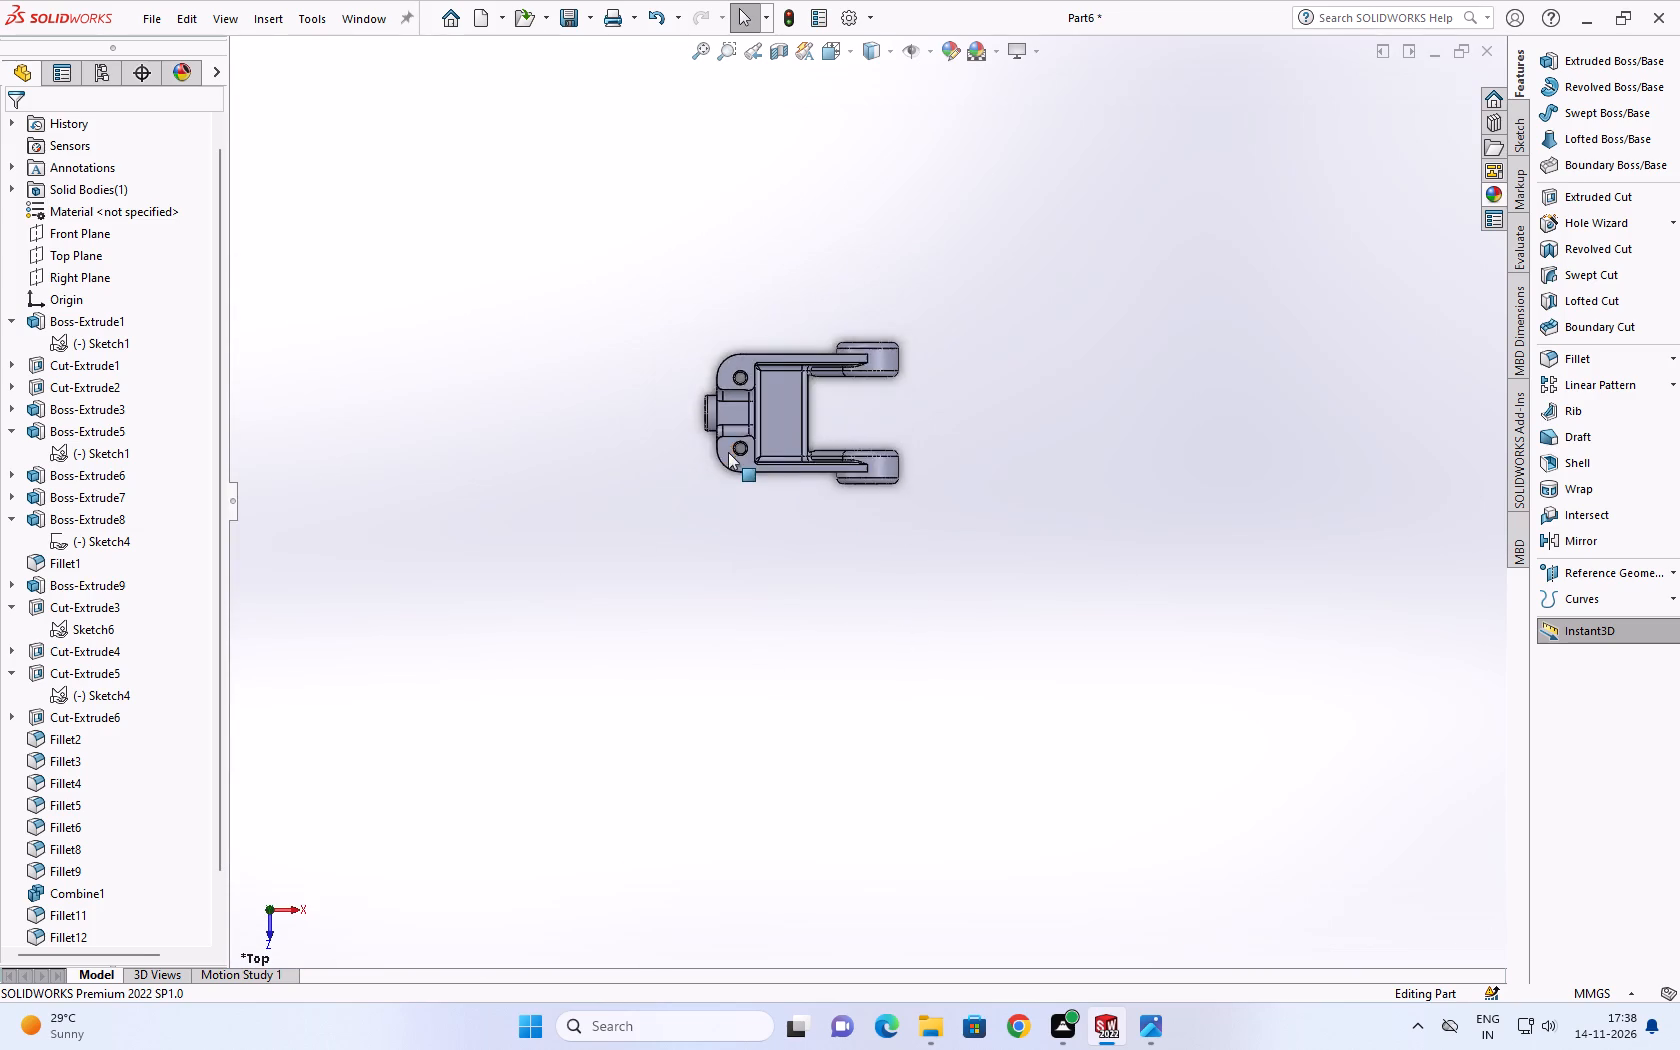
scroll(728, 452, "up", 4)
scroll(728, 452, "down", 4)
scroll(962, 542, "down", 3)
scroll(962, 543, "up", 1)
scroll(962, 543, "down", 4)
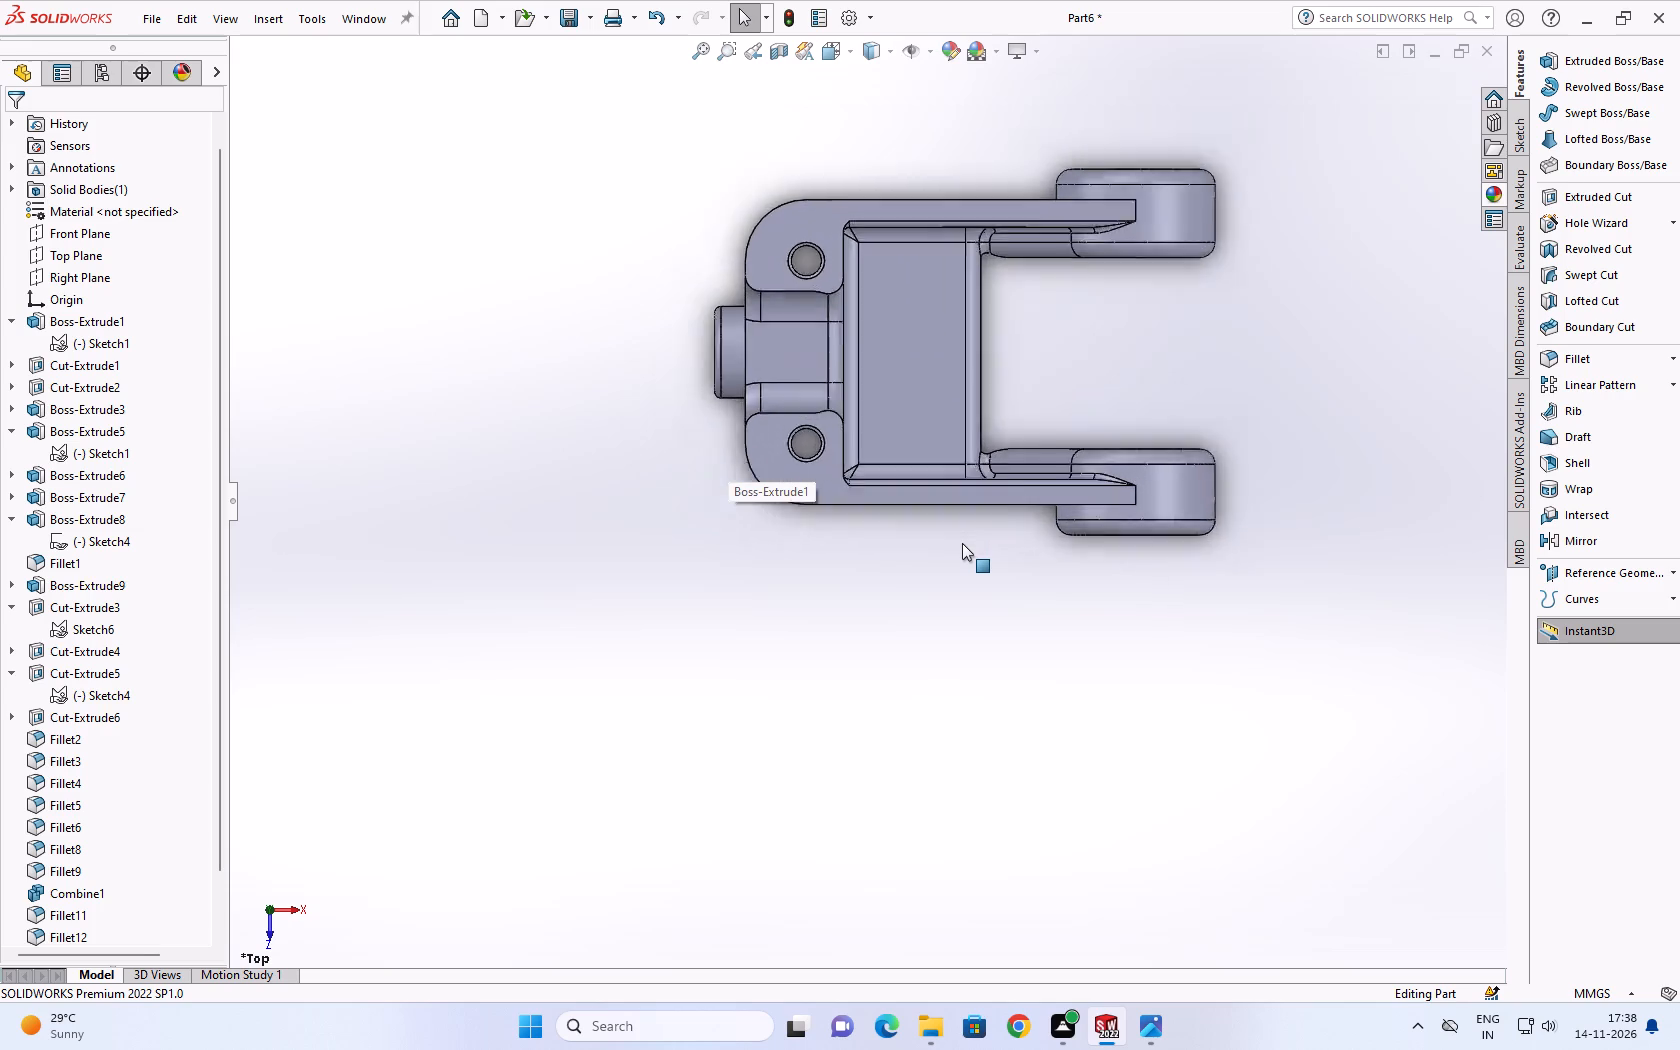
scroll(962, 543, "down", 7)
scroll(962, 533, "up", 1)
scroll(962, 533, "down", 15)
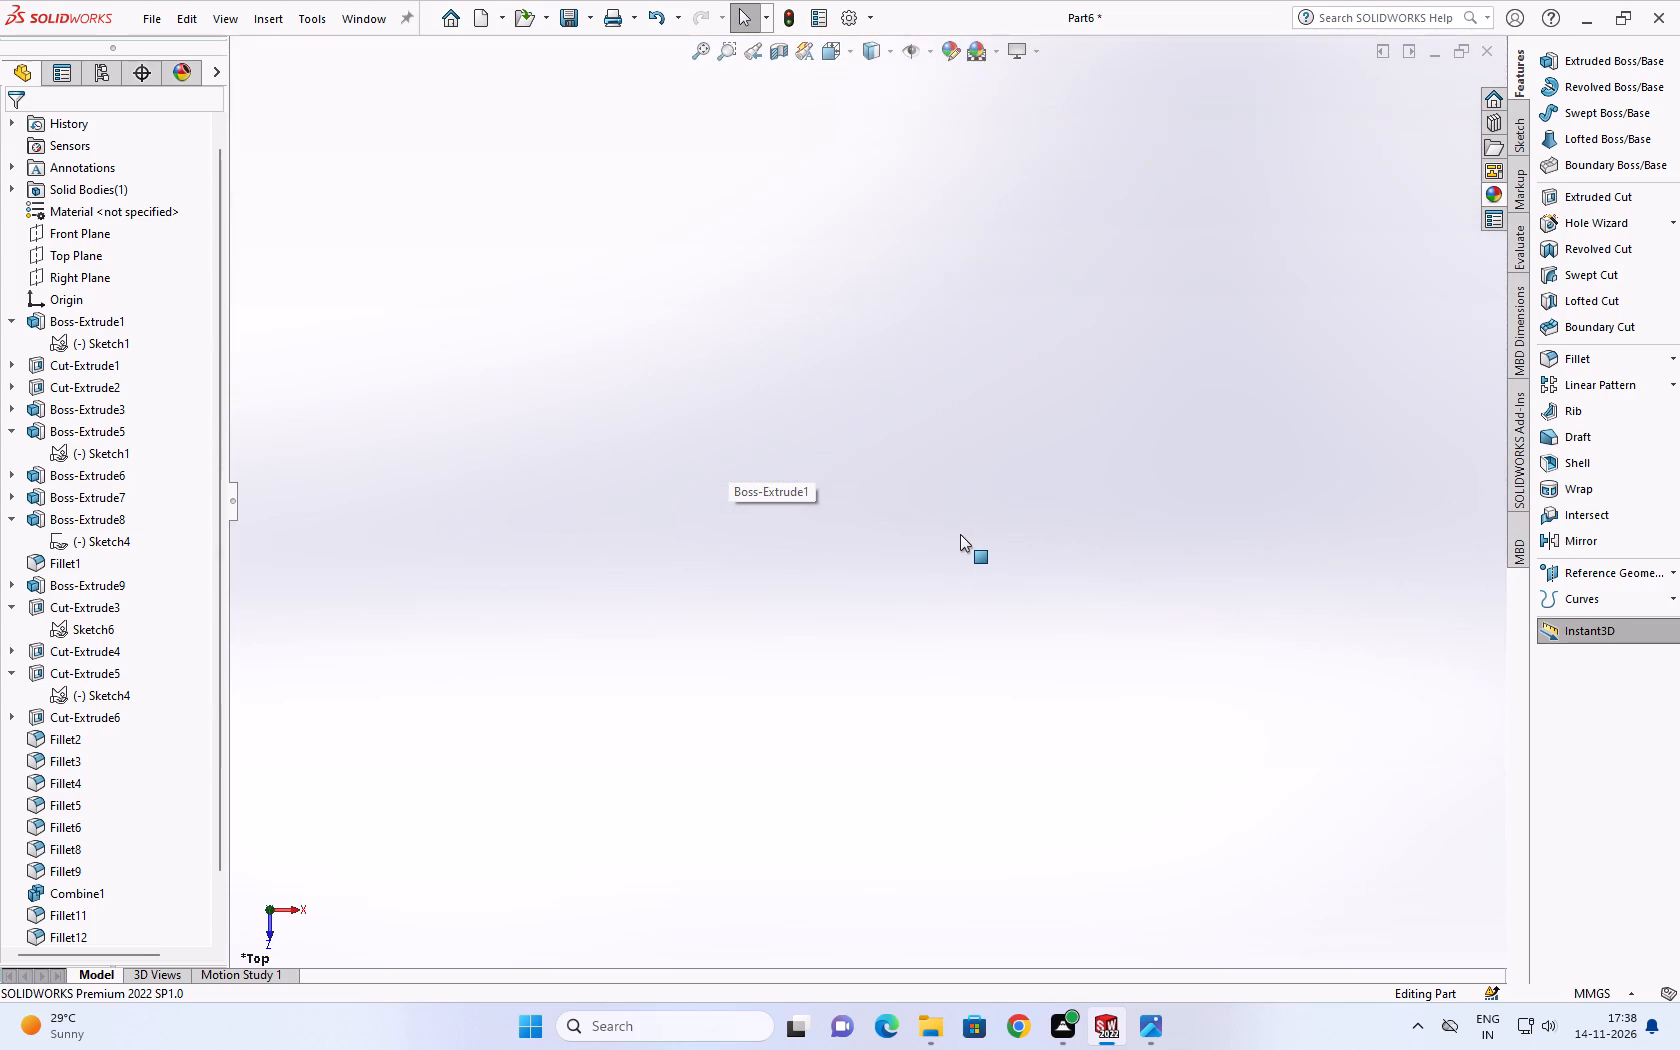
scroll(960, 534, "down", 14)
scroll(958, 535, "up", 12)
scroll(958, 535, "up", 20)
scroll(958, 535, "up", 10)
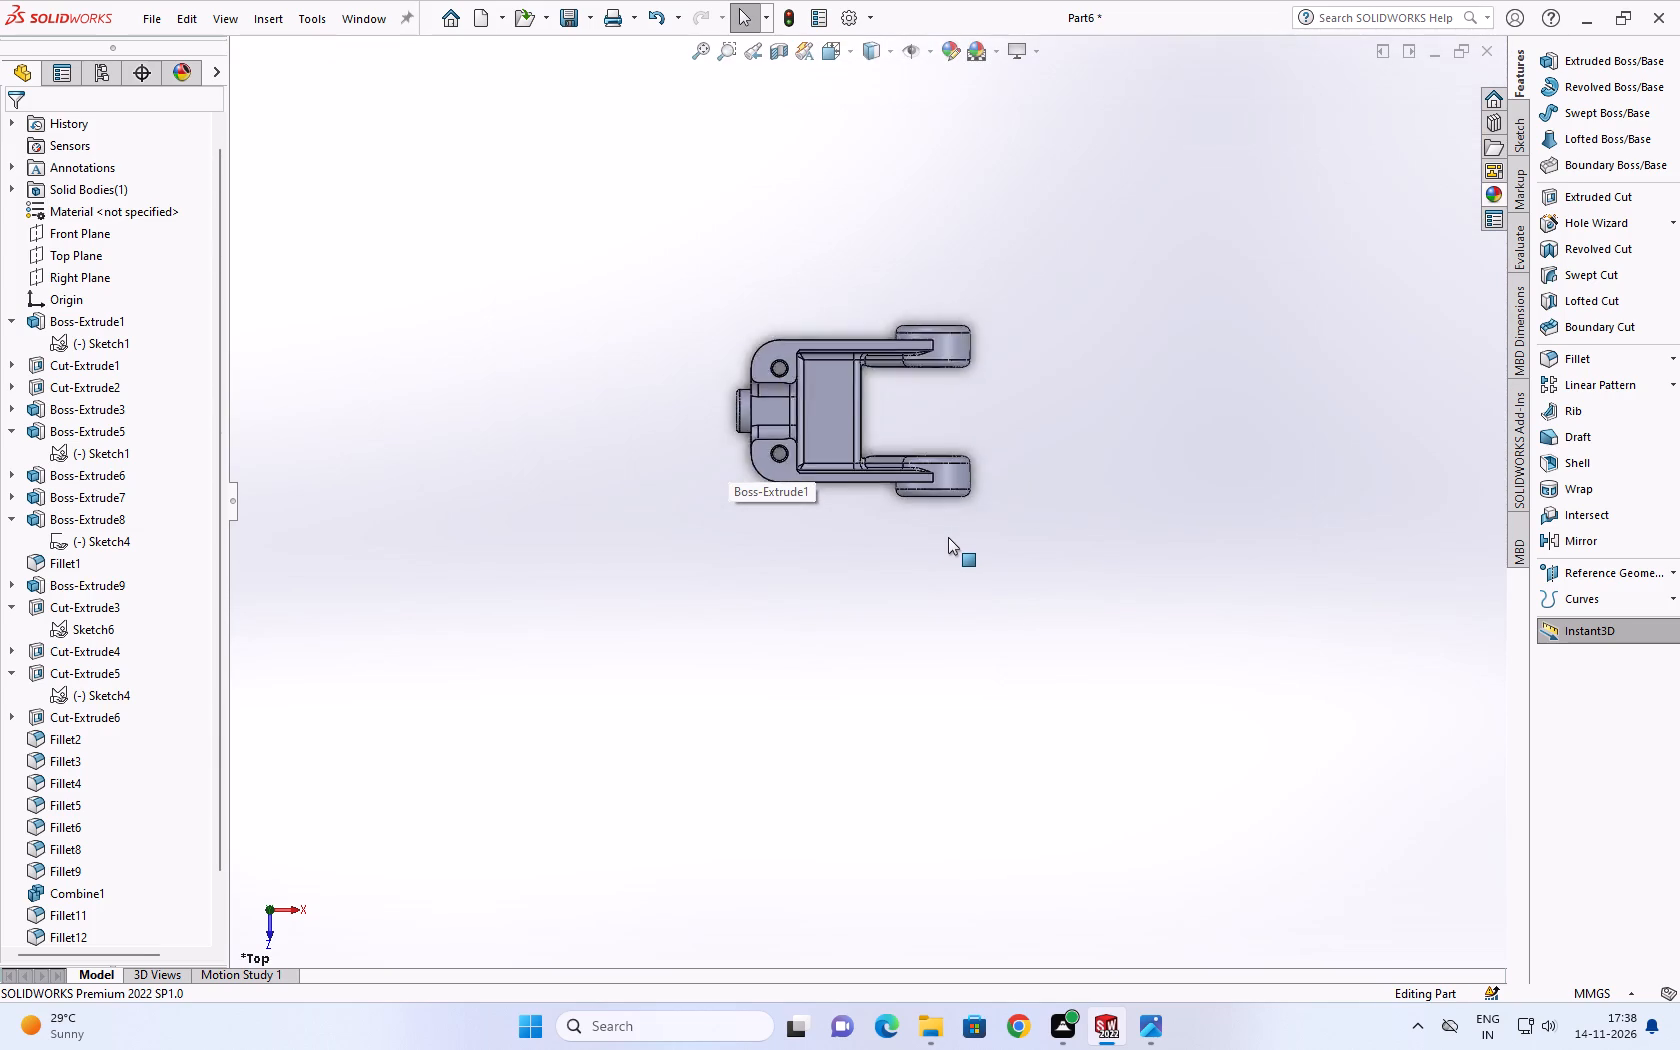
Examine the whole bracket, including its pocket and the gap between its arms, in the top view.
scroll(948, 537, "up", 2)
left_click(944, 537)
scroll(830, 534, "up", 4)
scroll(830, 532, "down", 3)
scroll(874, 376, "down", 4)
scroll(923, 551, "down", 1)
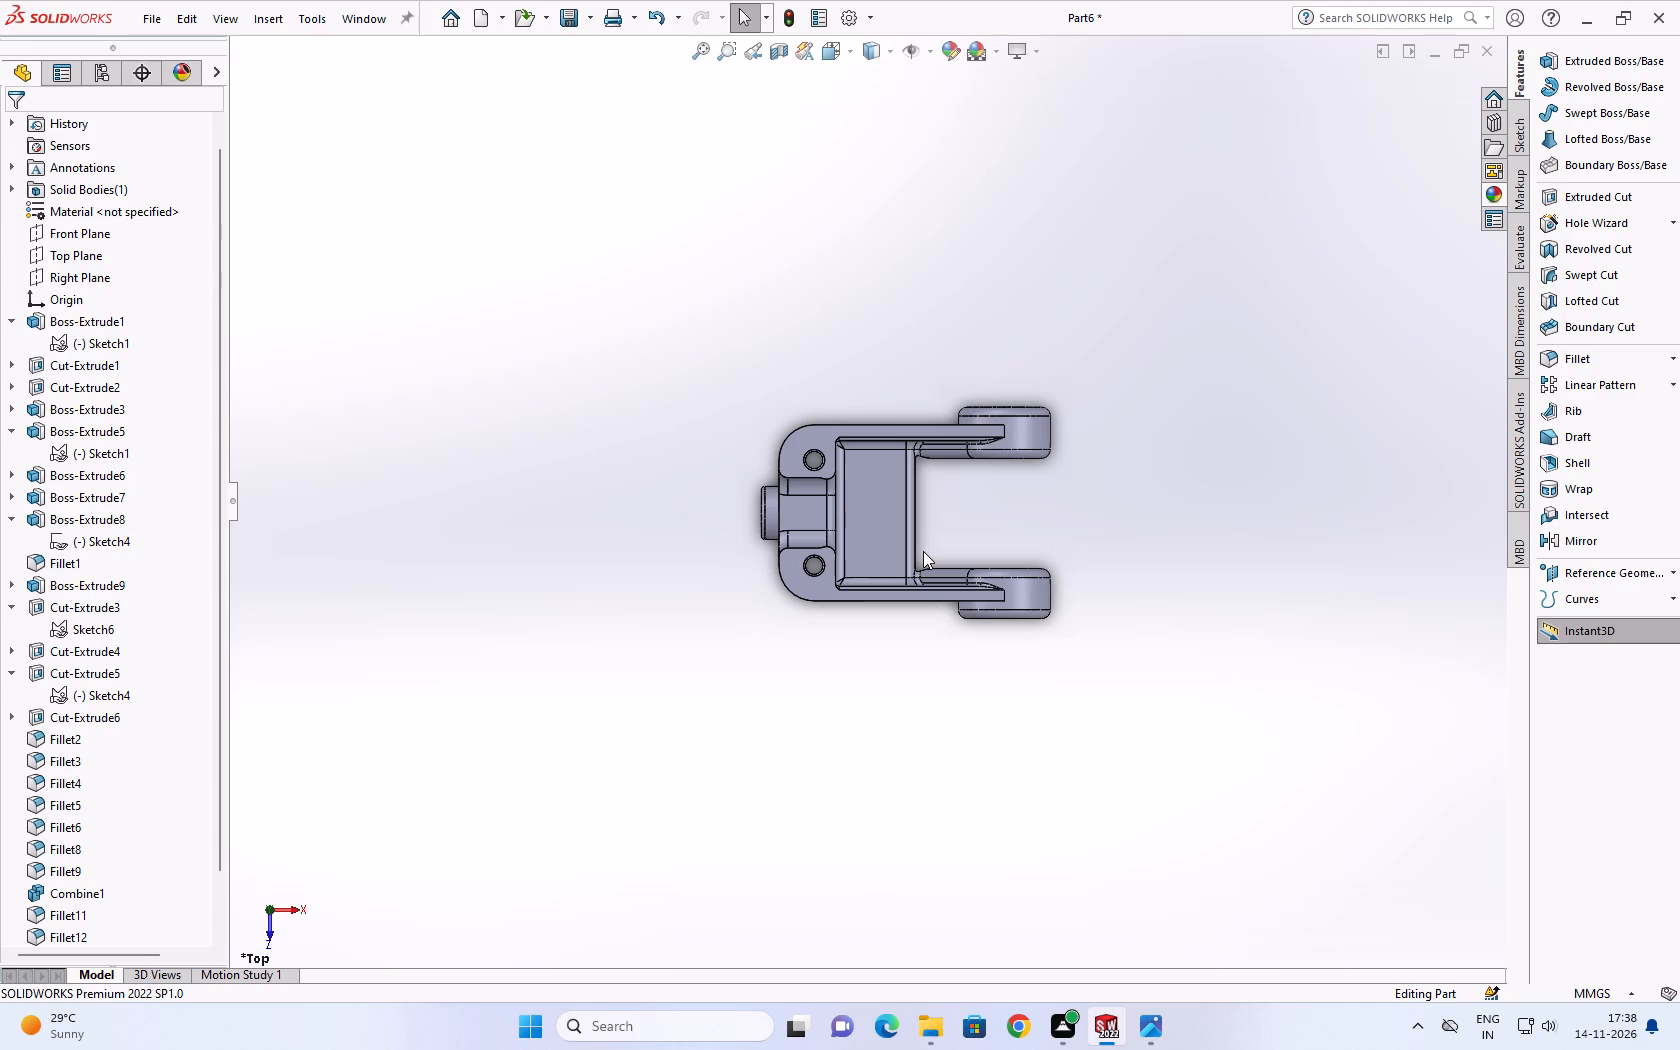
scroll(974, 598, "up", 1)
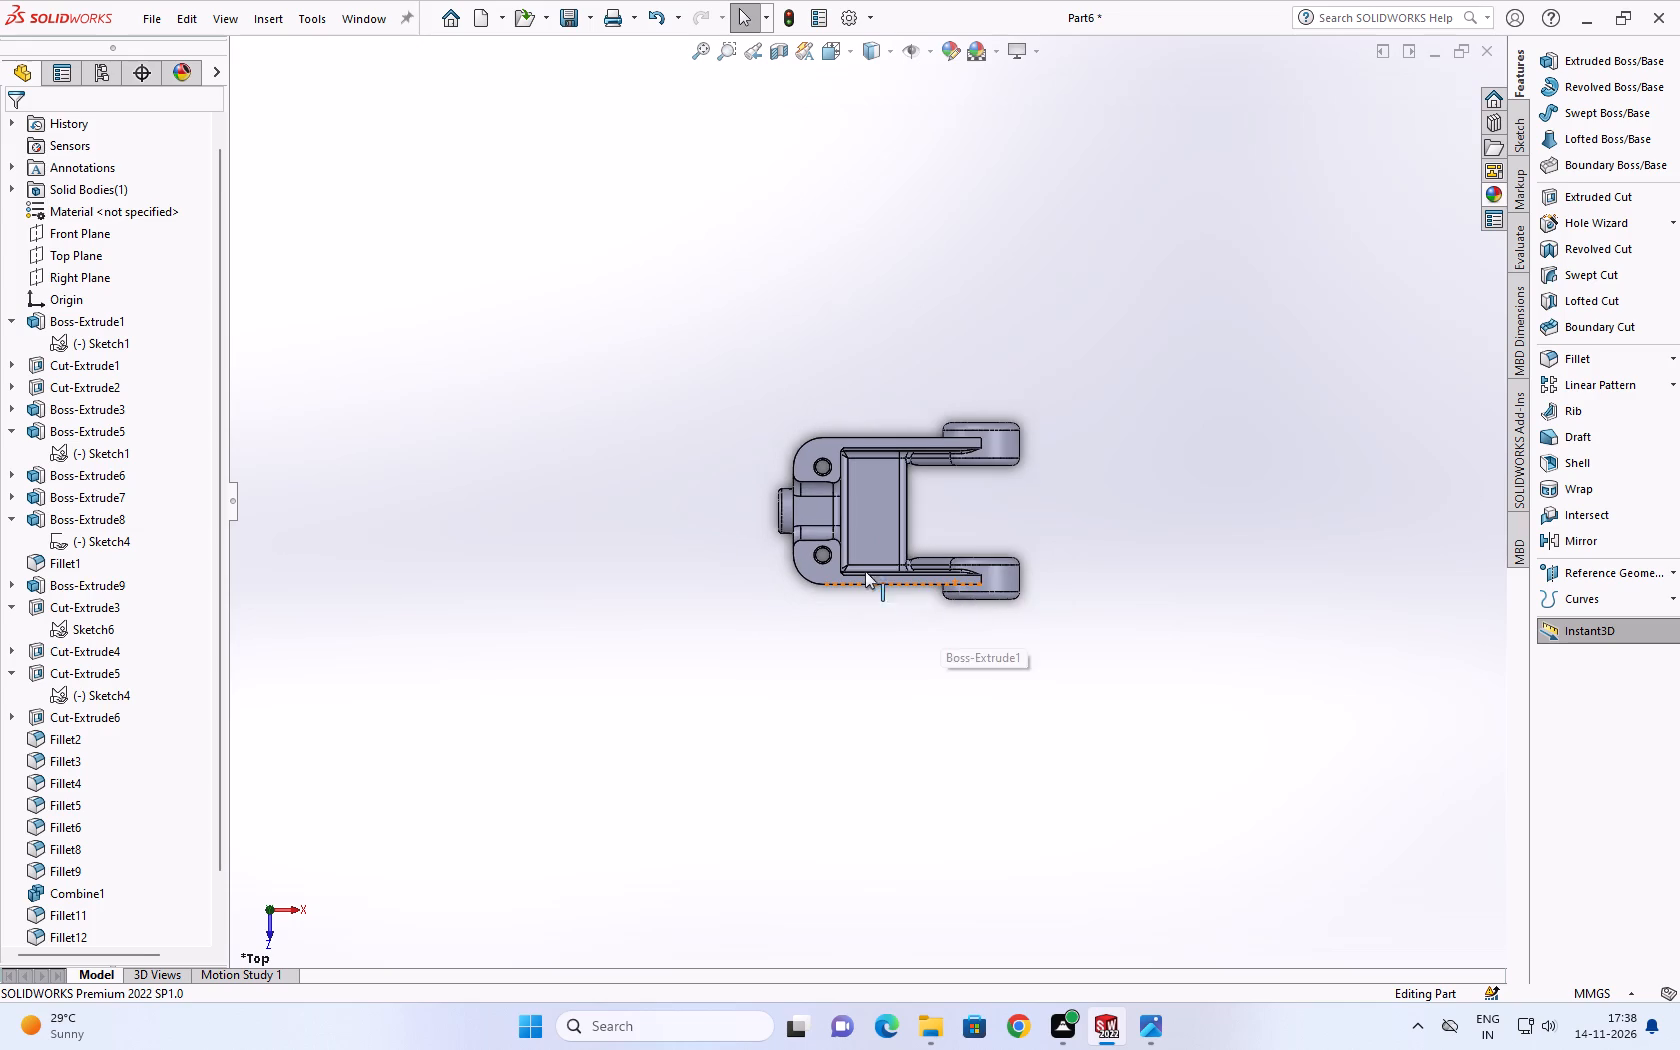
scroll(834, 551, "down", 3)
scroll(923, 474, "down", 3)
scroll(972, 461, "up", 4)
left_click(1074, 494)
scroll(1002, 528, "up", 1)
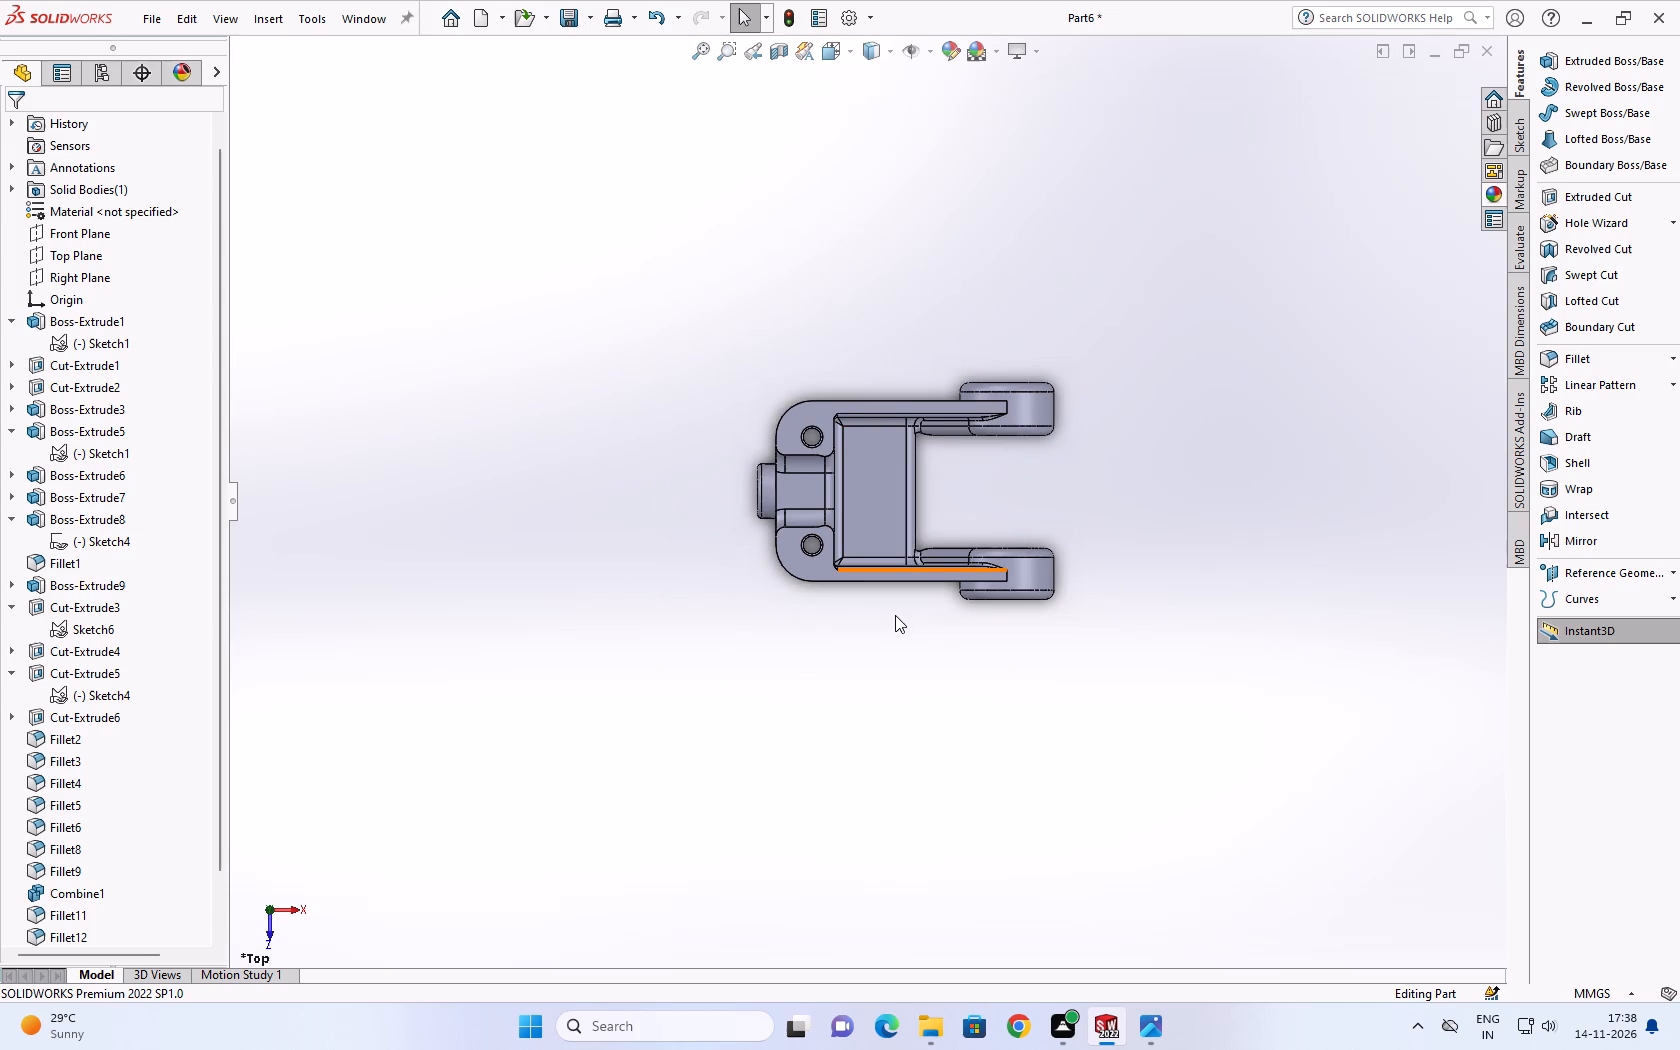
scroll(895, 614, "down", 1)
scroll(909, 515, "up", 3)
scroll(909, 439, "down", 2)
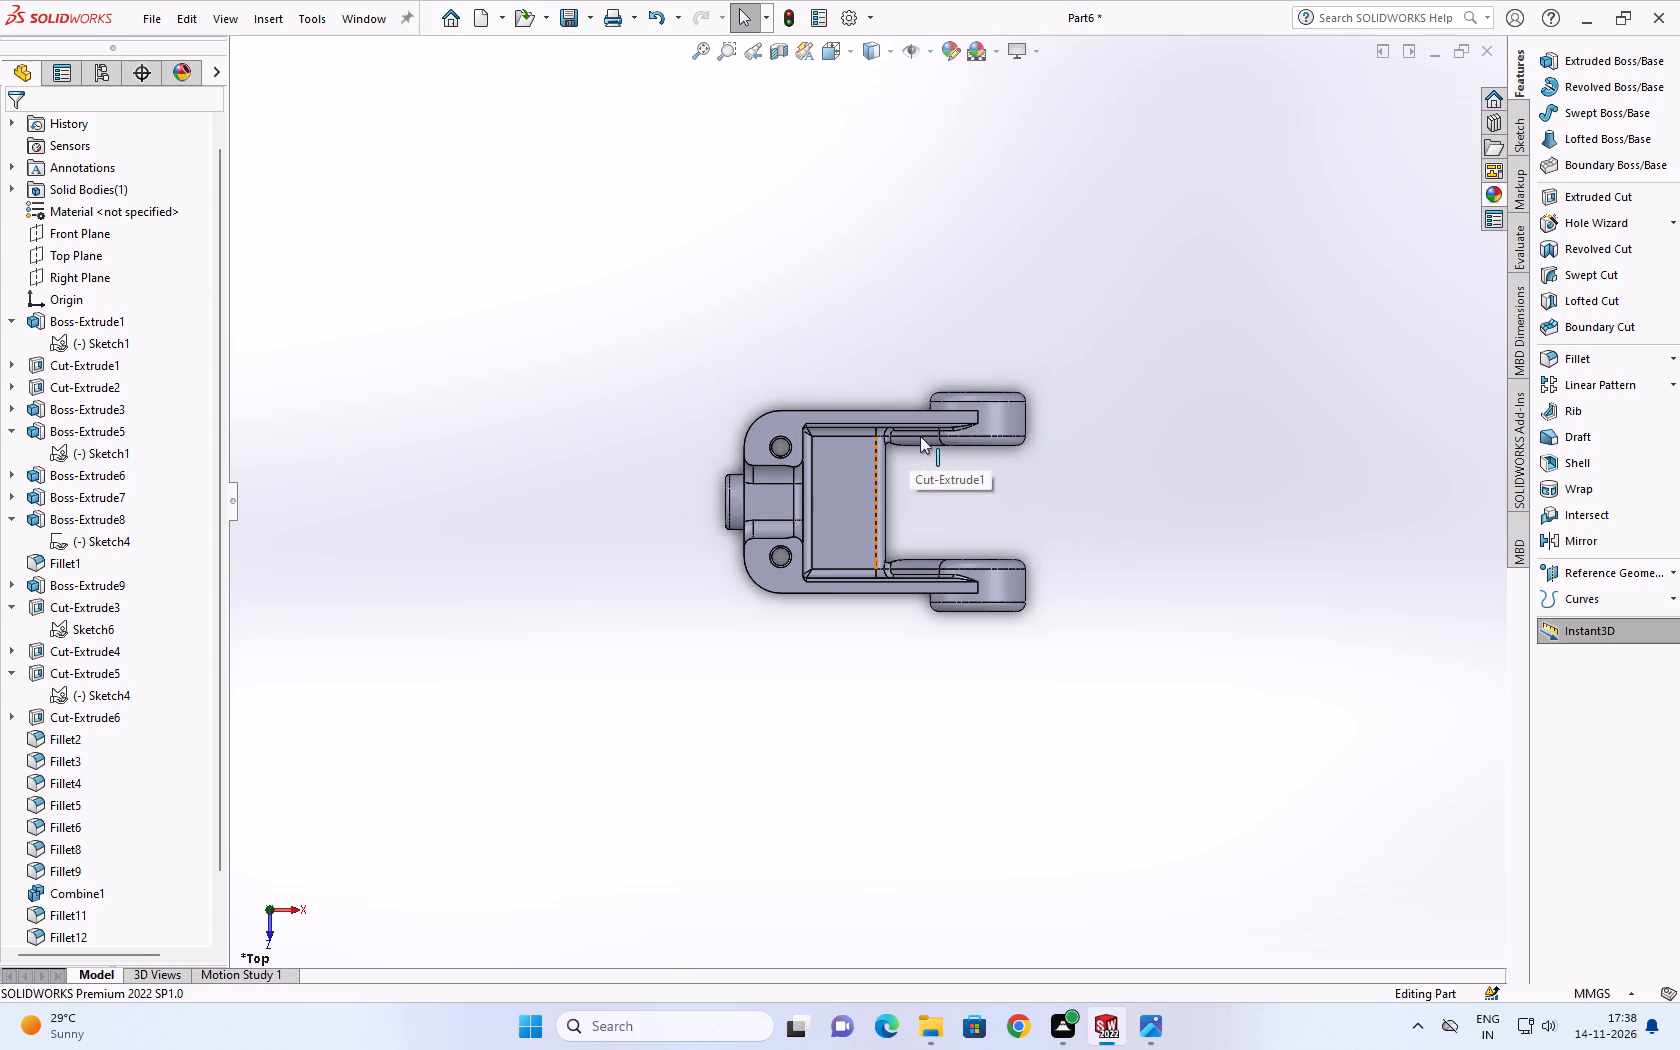
scroll(941, 467, "down", 11)
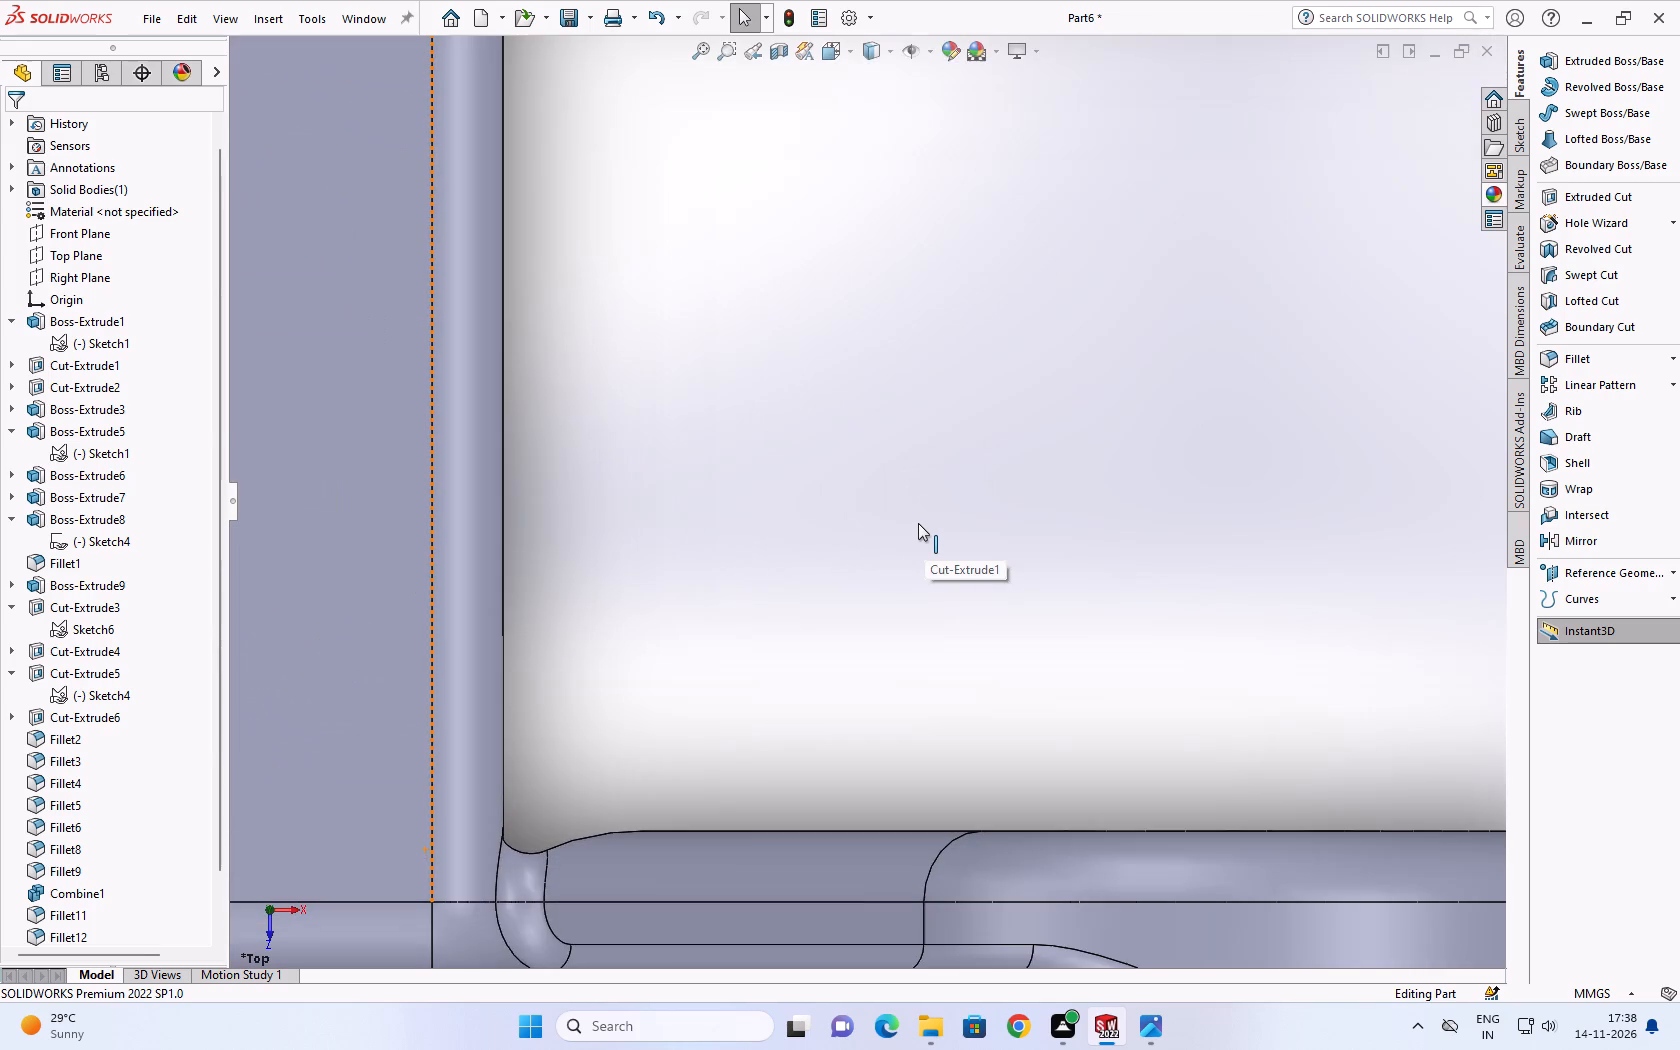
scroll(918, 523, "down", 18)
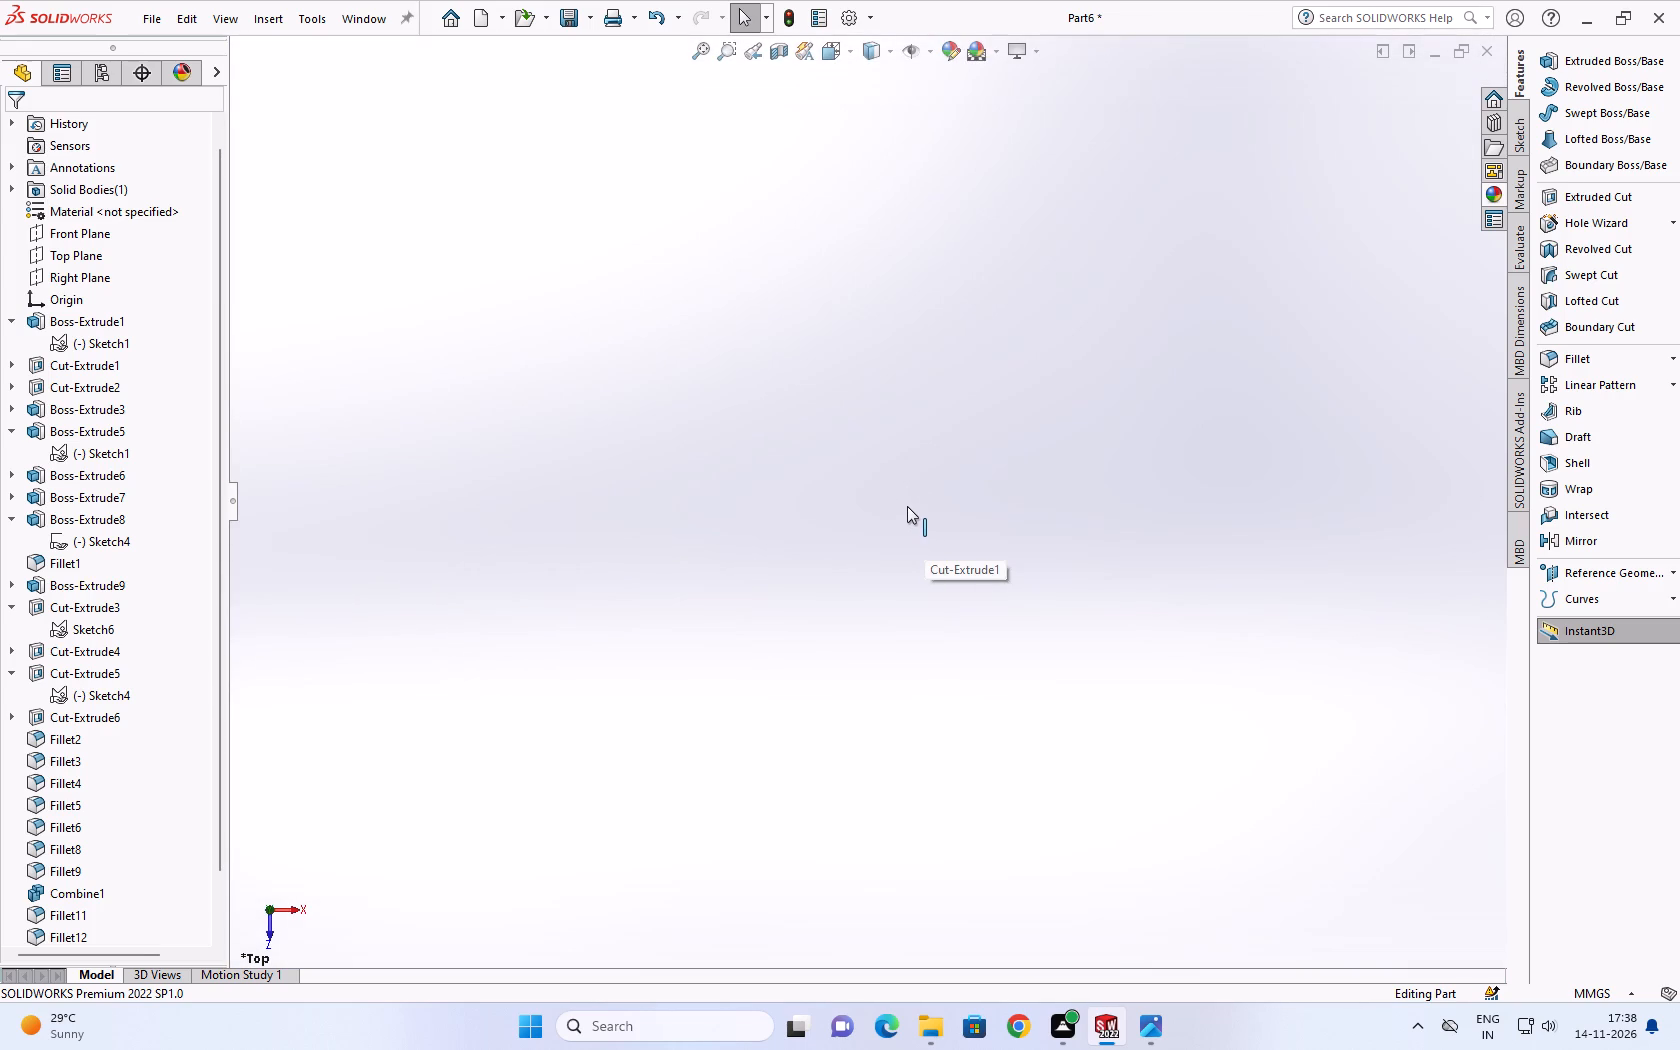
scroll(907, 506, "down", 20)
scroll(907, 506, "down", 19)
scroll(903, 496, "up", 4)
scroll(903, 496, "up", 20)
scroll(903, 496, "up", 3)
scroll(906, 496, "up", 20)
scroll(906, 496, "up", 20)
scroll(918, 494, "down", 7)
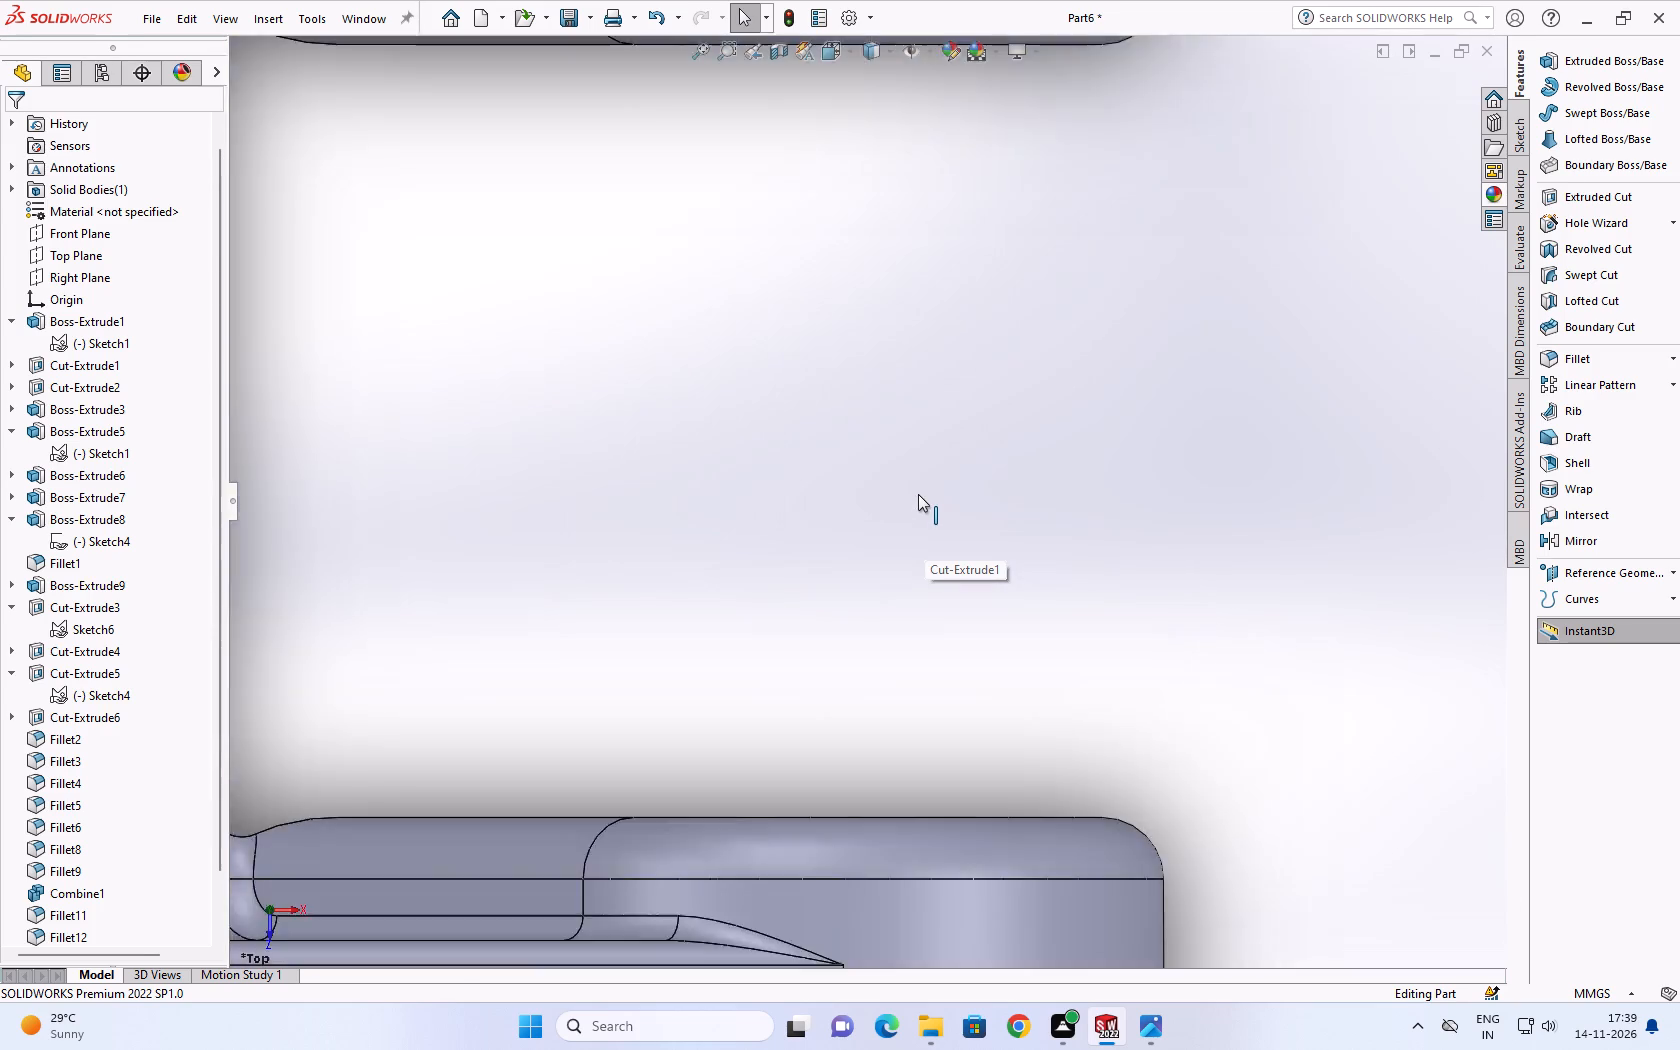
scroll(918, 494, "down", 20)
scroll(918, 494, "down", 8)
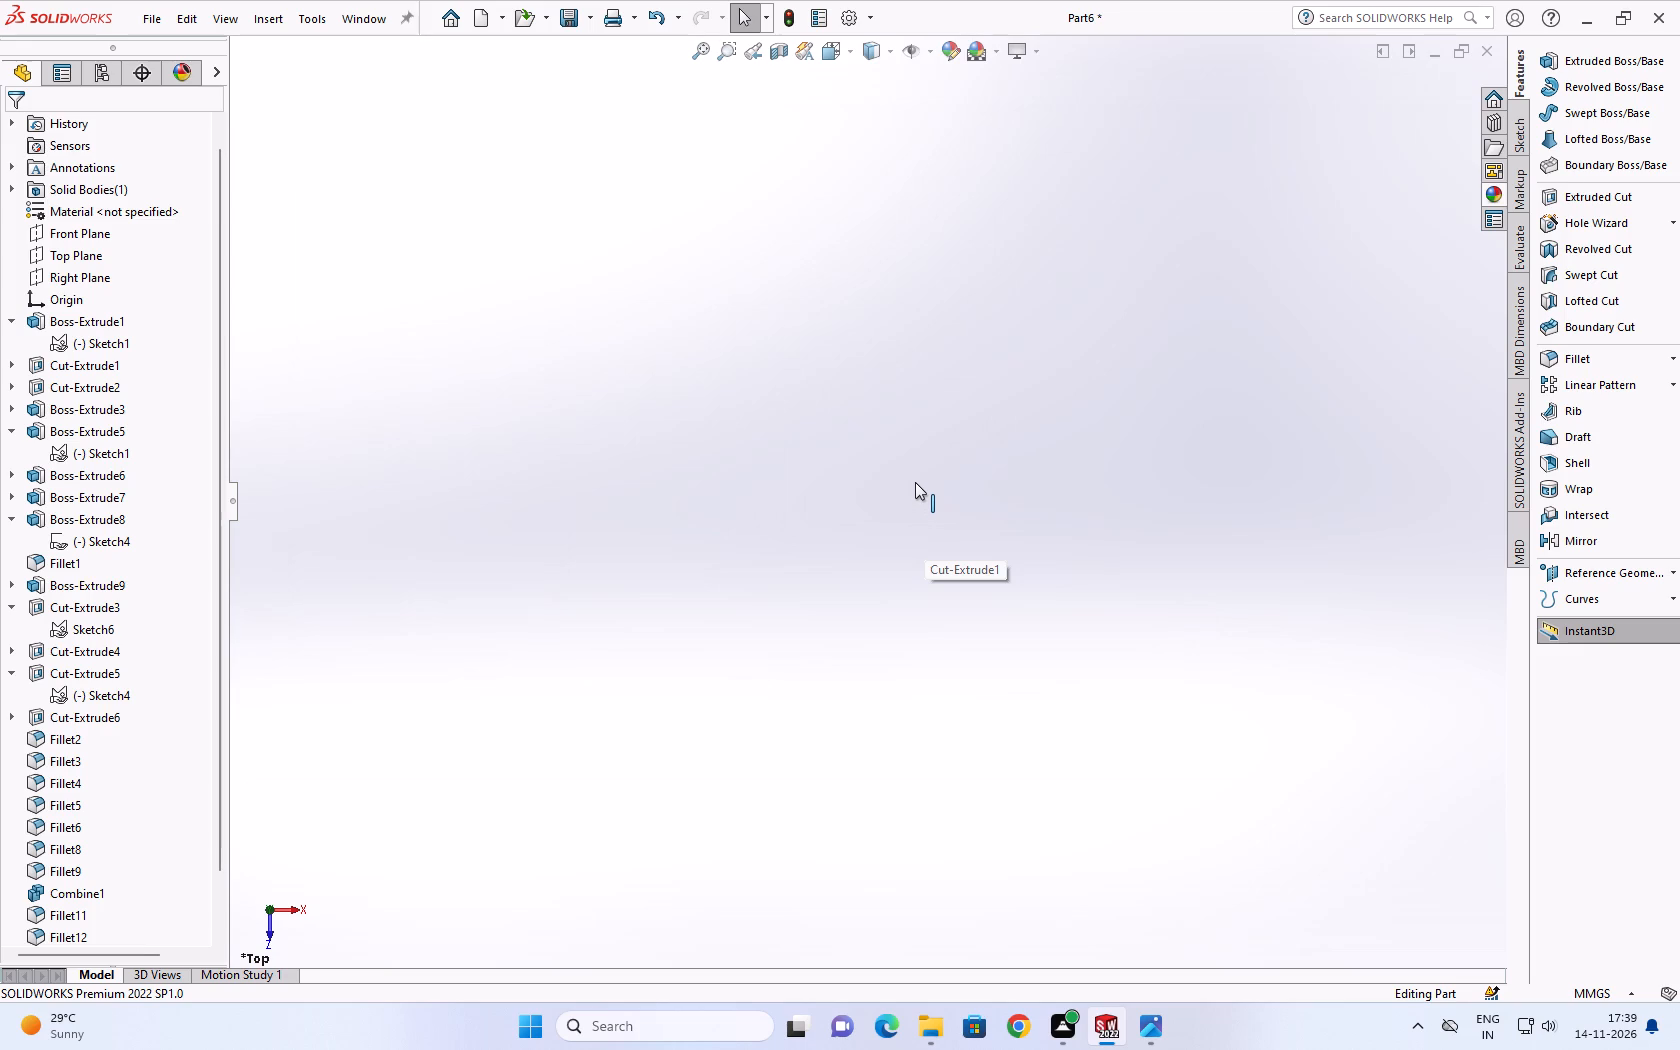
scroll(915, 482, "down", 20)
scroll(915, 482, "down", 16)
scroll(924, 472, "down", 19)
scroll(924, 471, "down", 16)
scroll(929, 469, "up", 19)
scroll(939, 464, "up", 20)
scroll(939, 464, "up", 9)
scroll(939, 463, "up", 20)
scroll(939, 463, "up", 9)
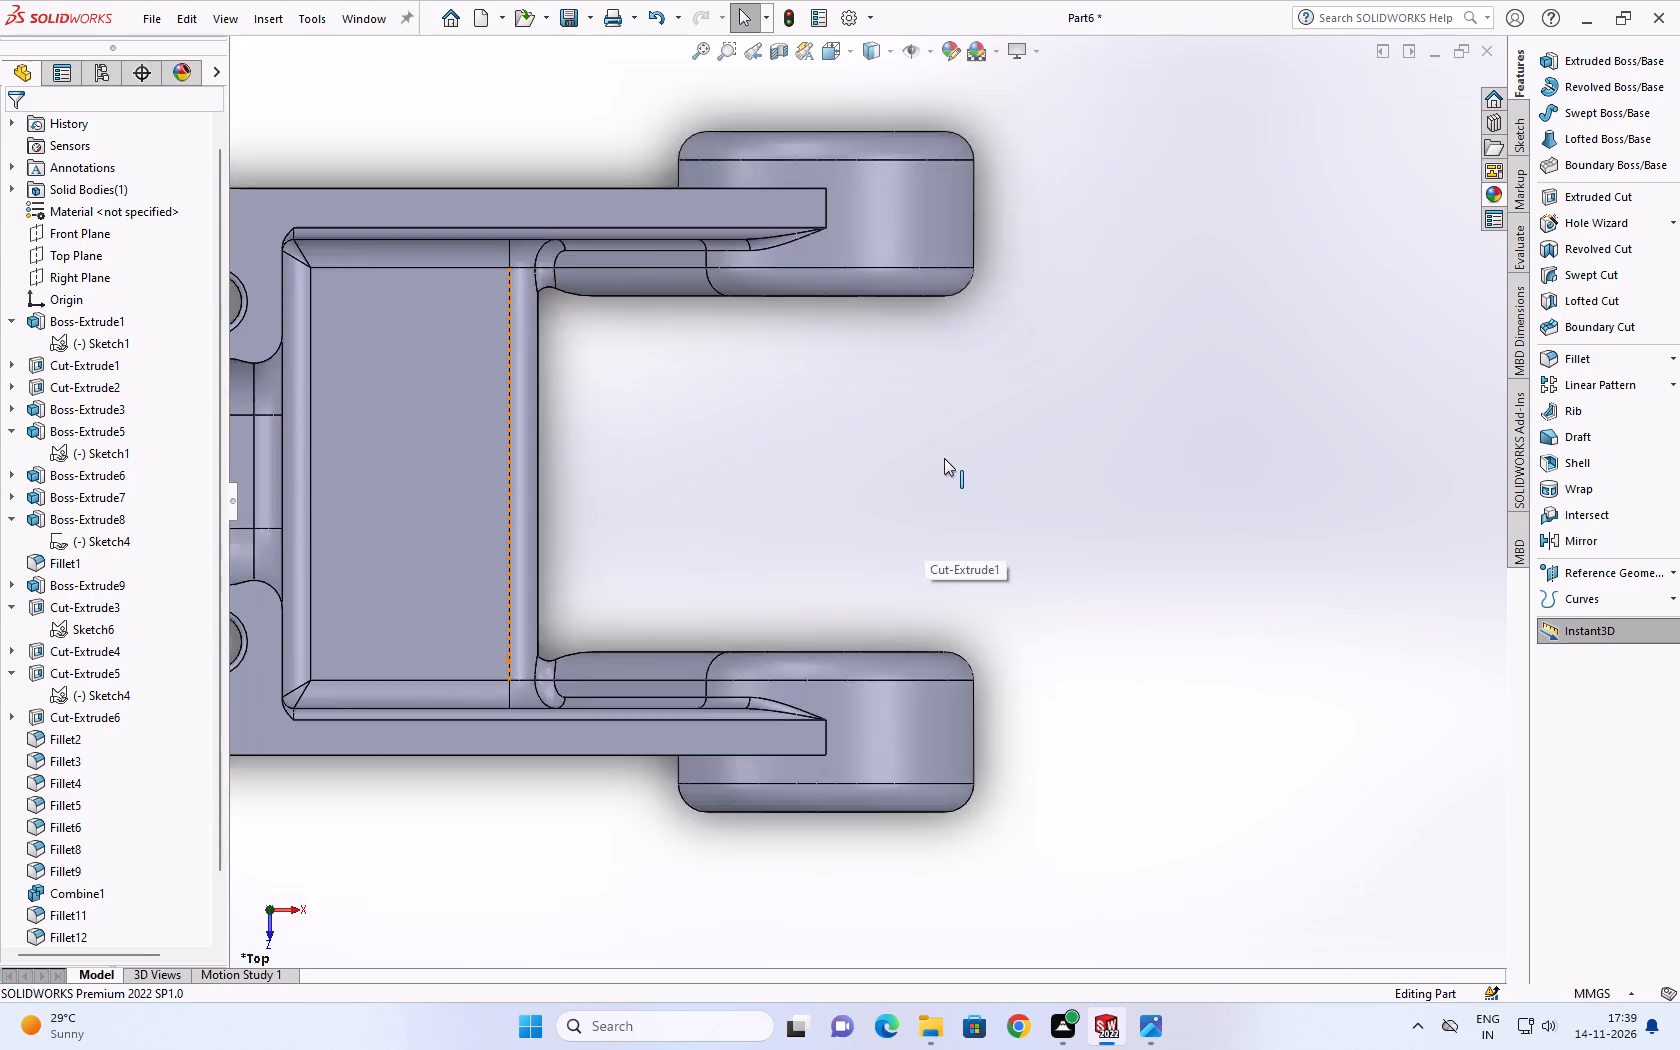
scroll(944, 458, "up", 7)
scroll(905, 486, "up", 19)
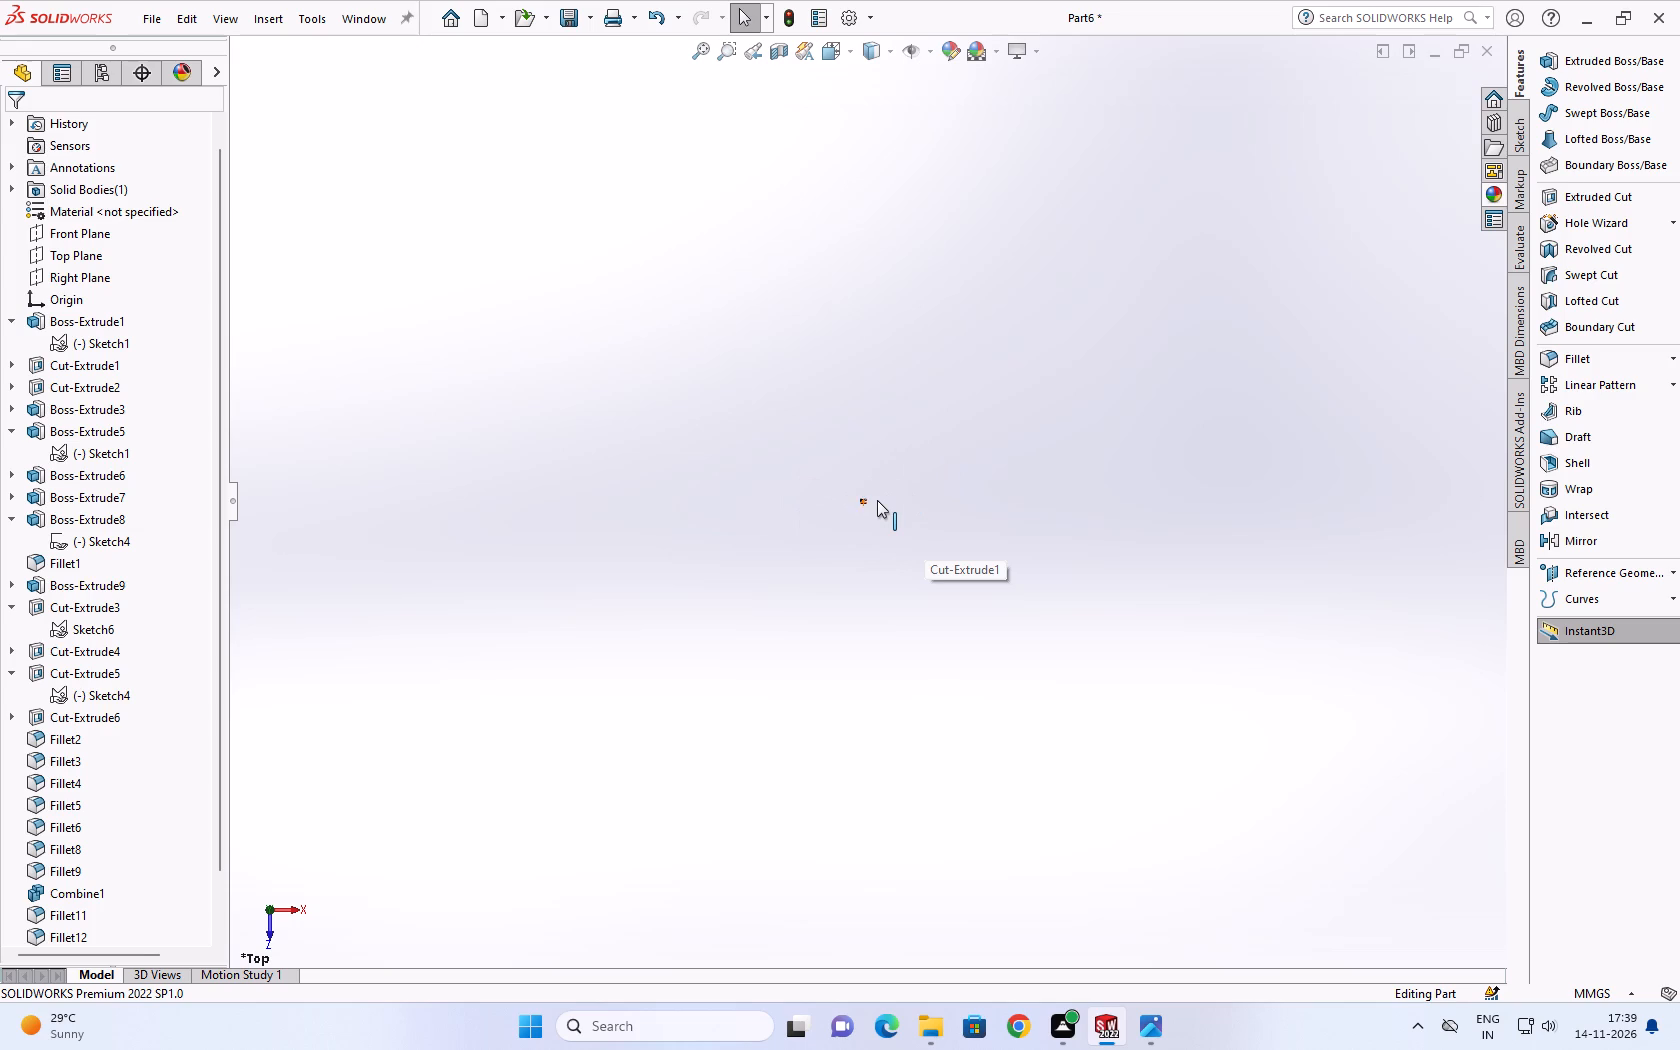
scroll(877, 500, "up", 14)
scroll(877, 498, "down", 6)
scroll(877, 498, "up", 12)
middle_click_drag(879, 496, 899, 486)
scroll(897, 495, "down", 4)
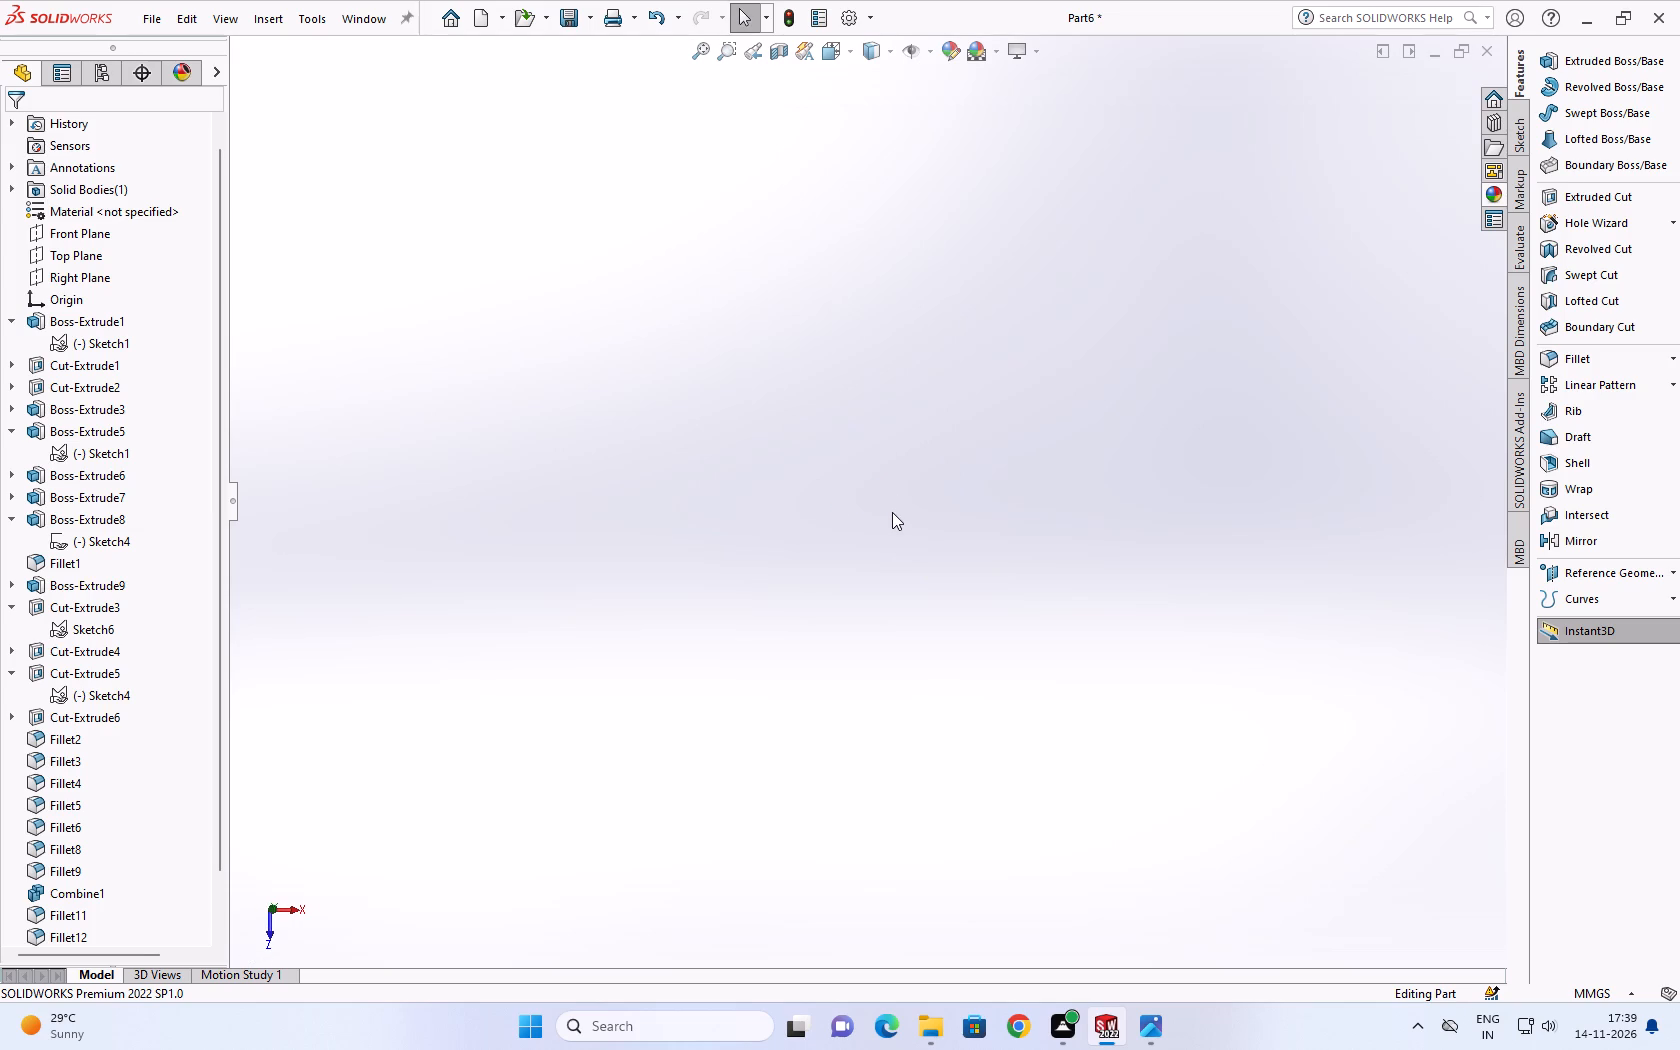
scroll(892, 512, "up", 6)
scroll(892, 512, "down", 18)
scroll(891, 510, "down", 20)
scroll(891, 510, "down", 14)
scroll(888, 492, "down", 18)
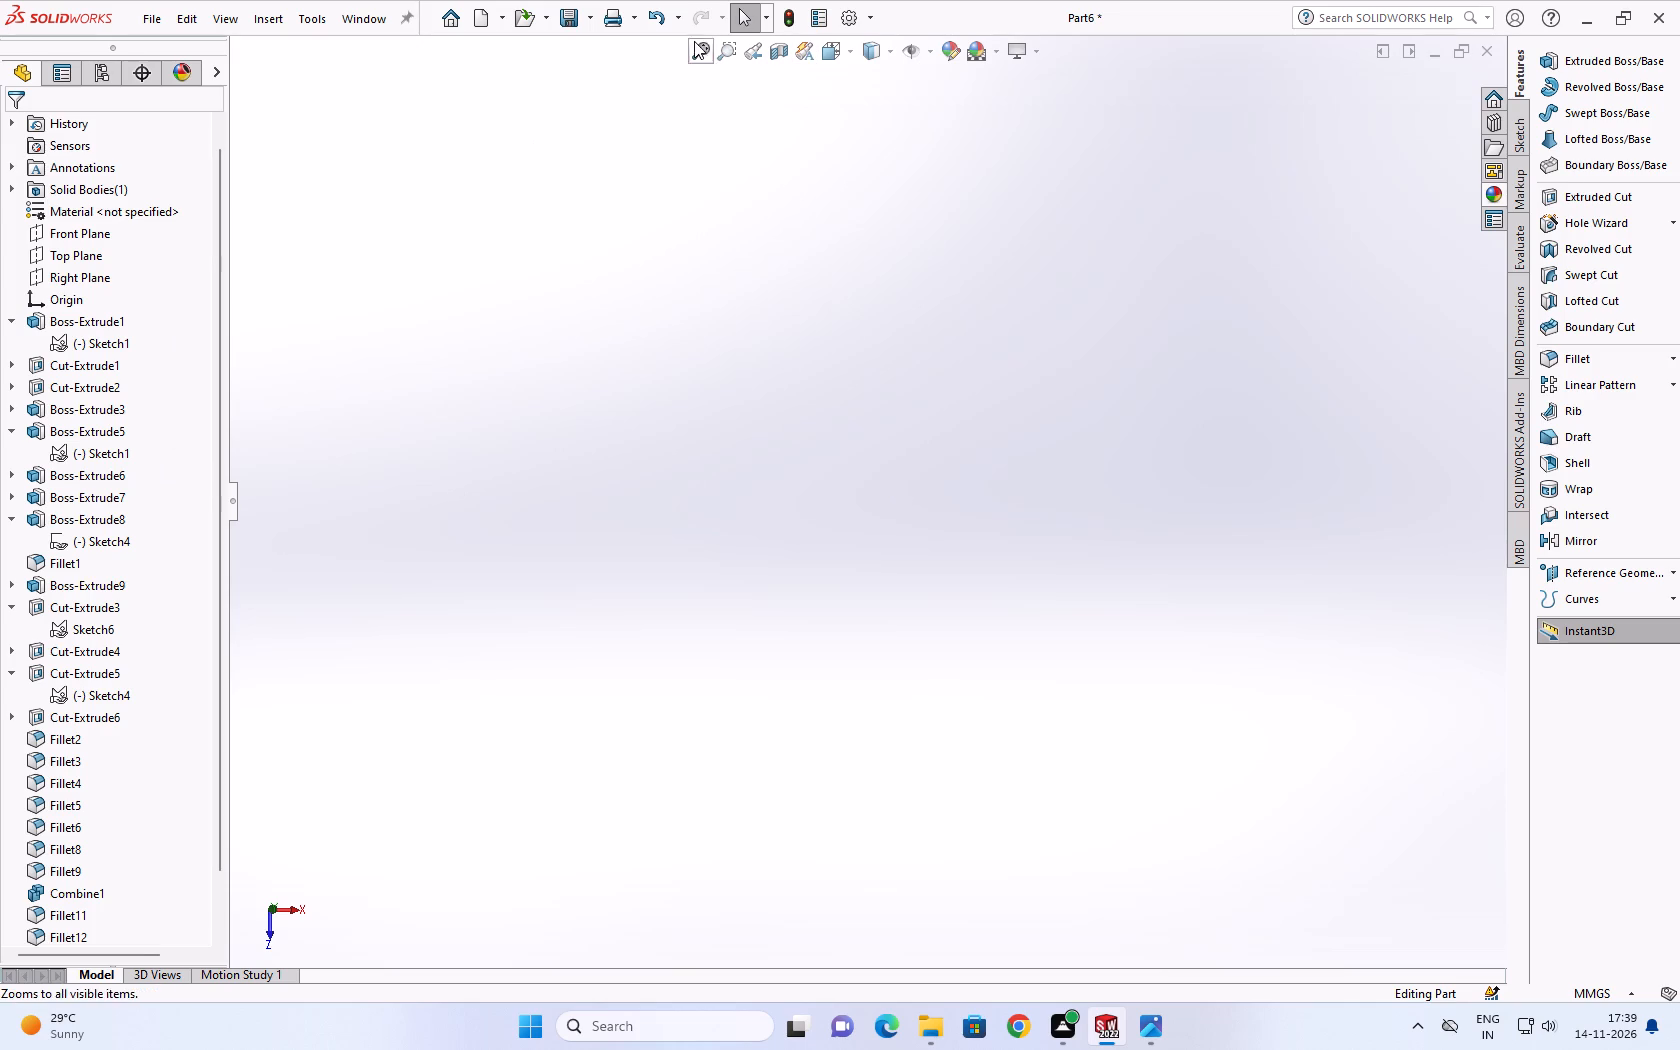
Fit the whole bracket in the view and select its pocket floor face.
left_click(709, 55)
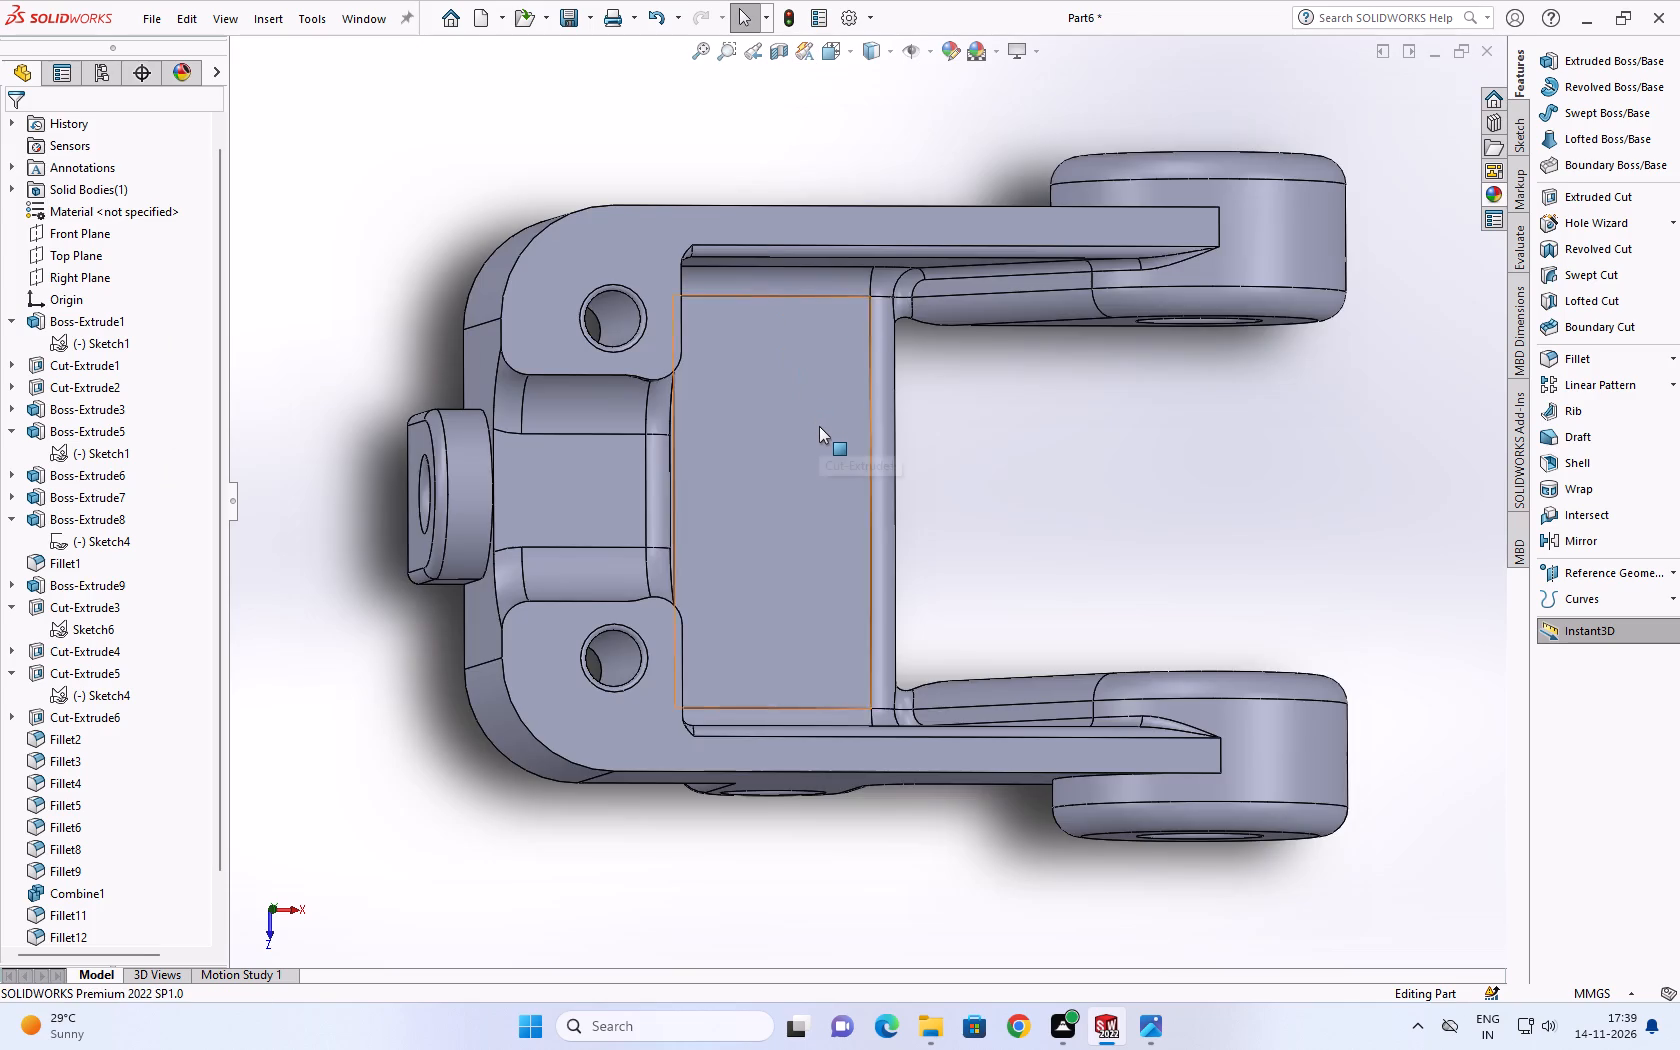
scroll(819, 426, "up", 15)
scroll(871, 504, "down", 4)
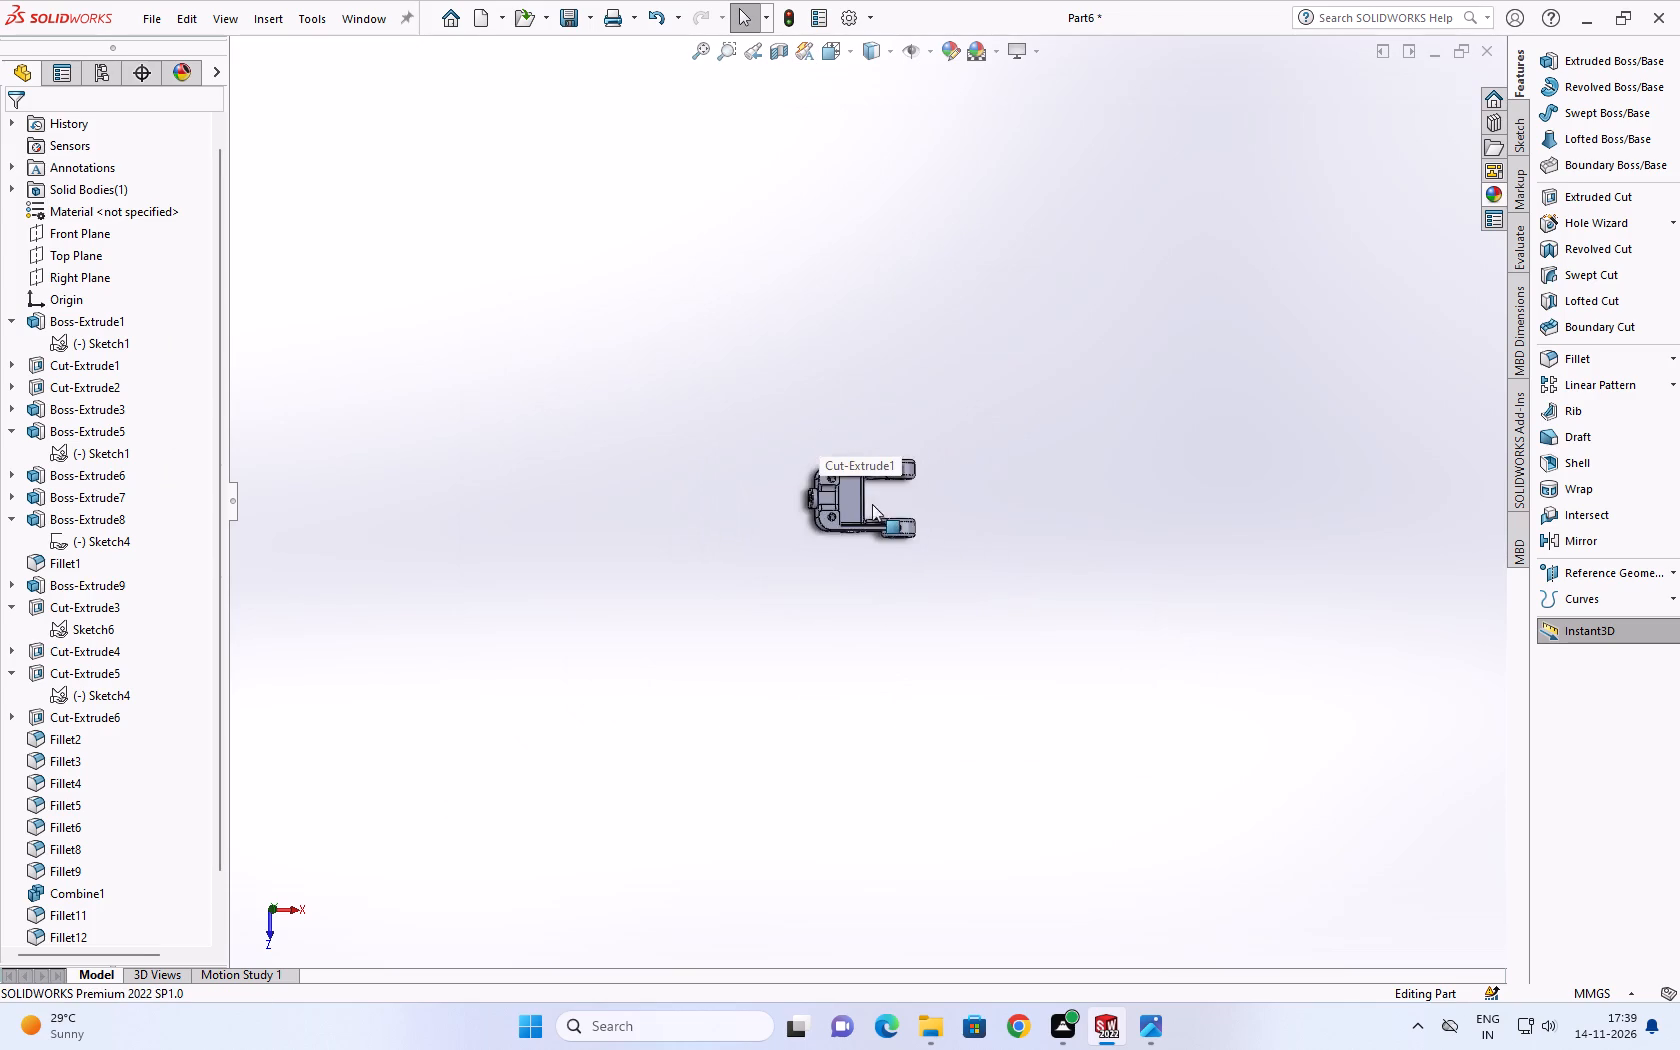
scroll(872, 504, "down", 2)
left_click(844, 492)
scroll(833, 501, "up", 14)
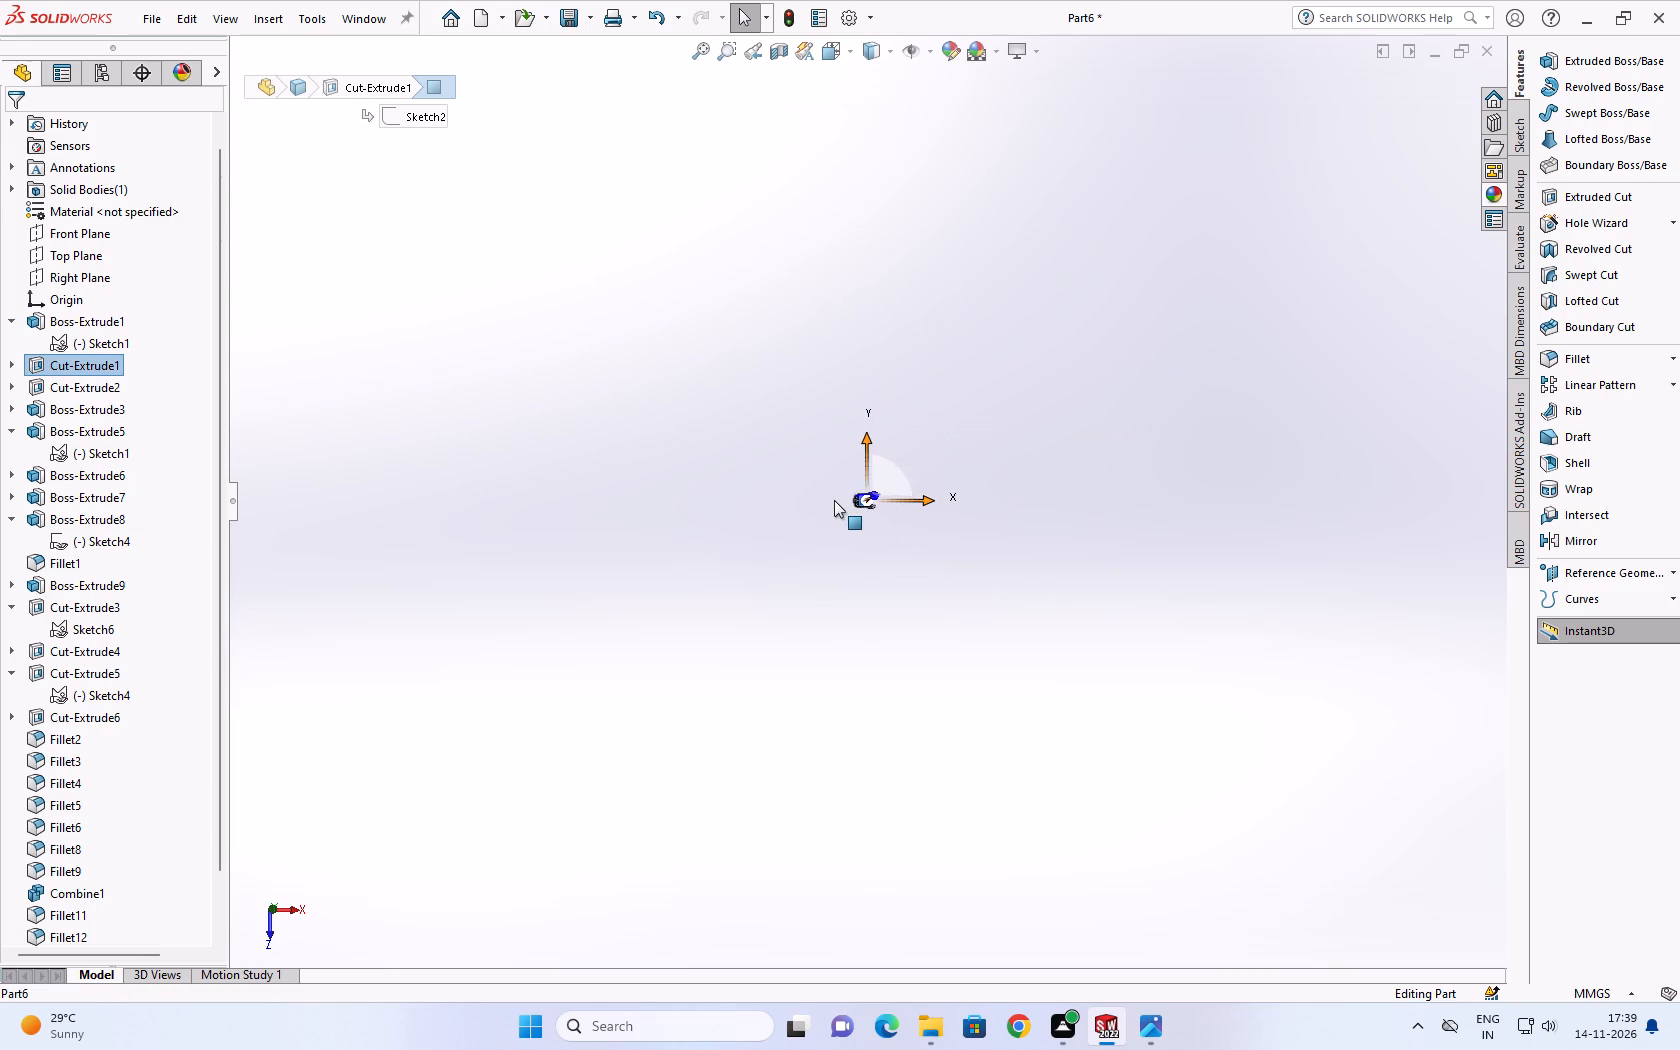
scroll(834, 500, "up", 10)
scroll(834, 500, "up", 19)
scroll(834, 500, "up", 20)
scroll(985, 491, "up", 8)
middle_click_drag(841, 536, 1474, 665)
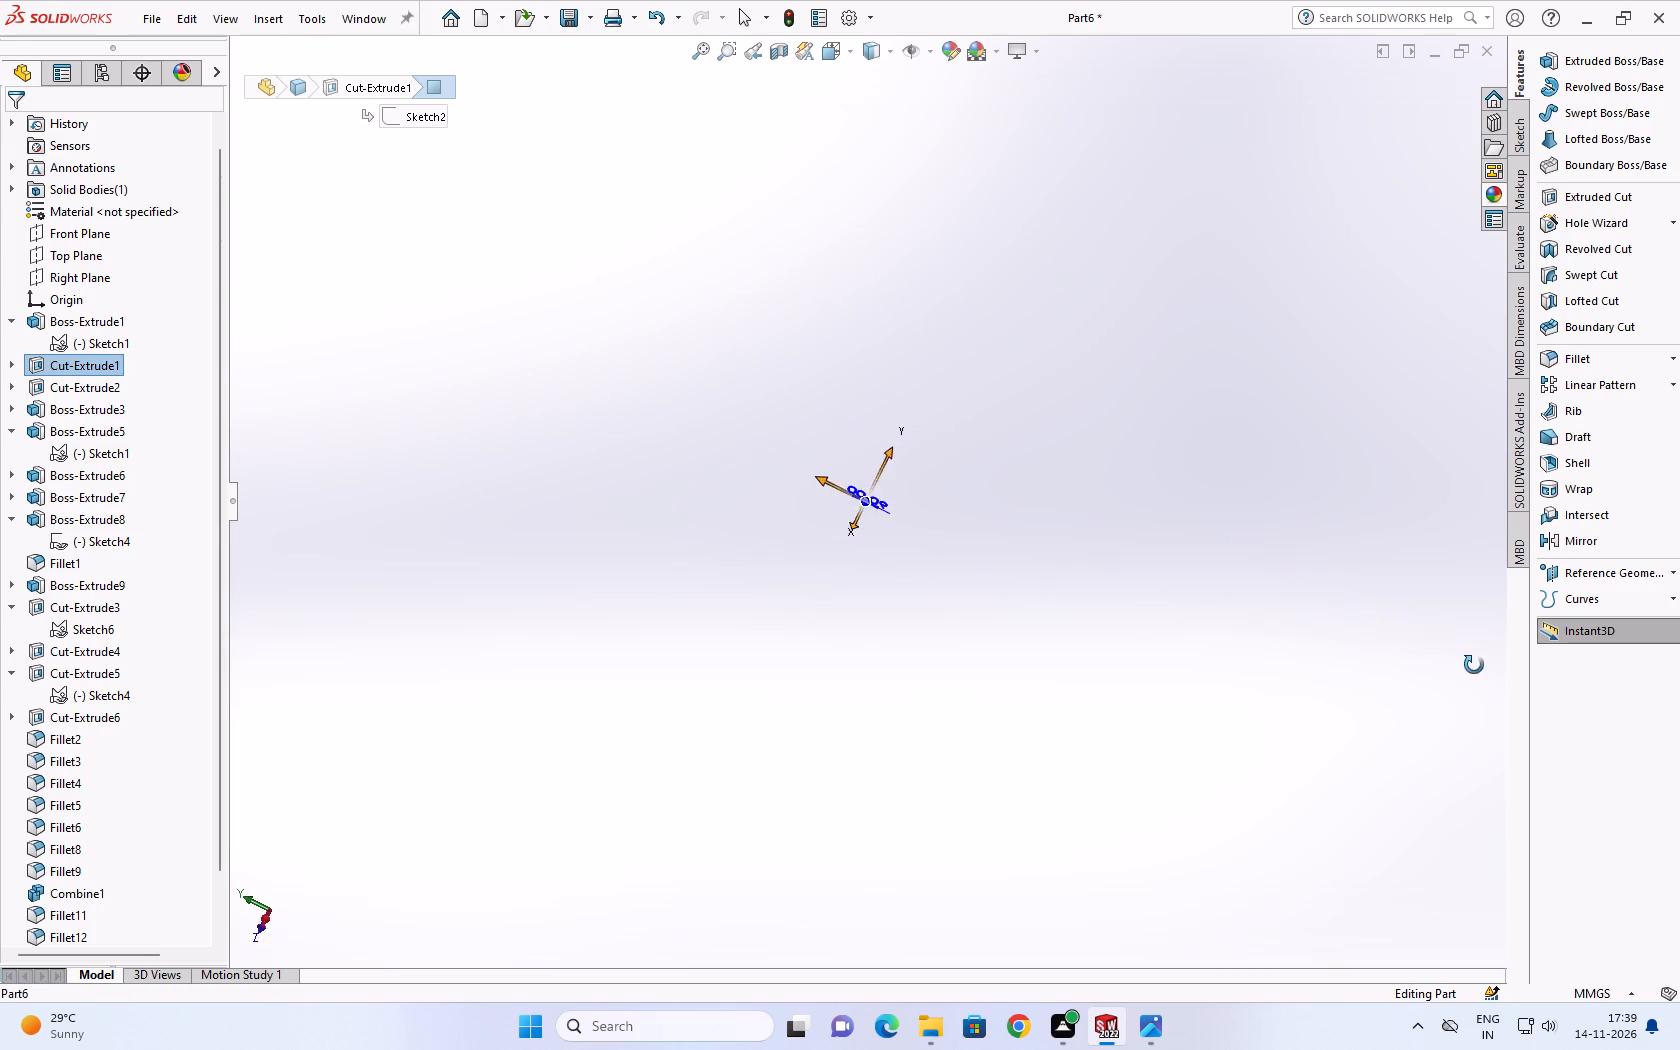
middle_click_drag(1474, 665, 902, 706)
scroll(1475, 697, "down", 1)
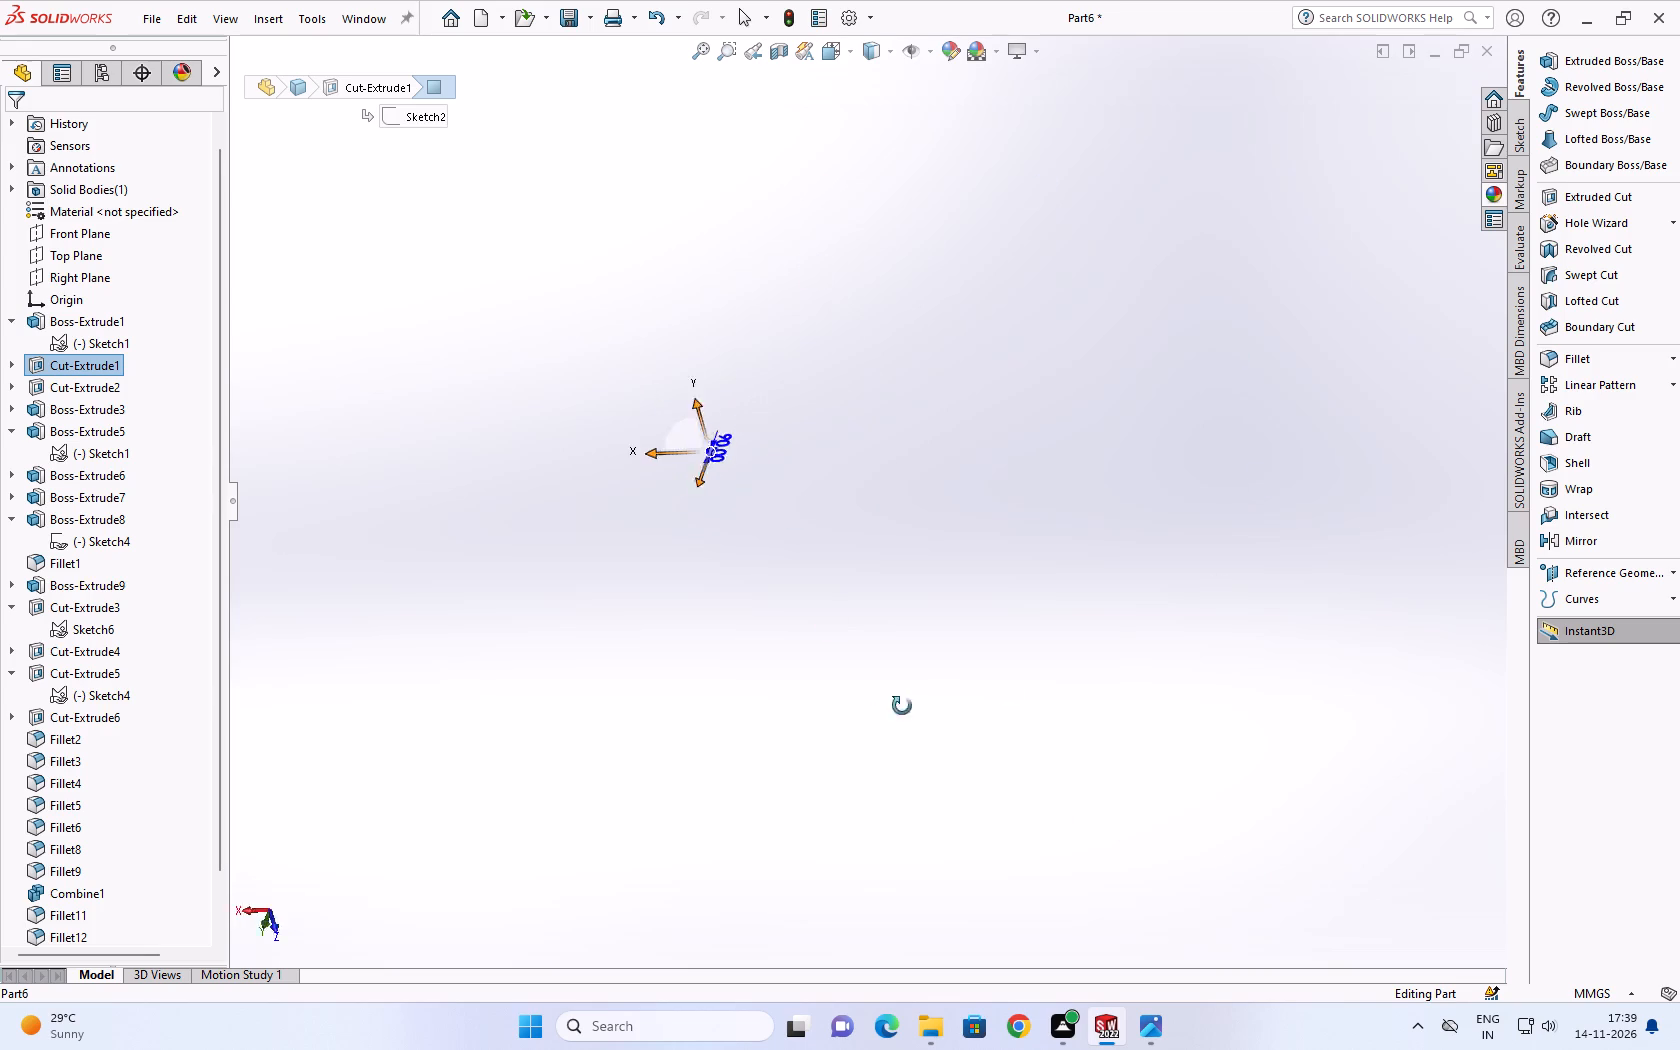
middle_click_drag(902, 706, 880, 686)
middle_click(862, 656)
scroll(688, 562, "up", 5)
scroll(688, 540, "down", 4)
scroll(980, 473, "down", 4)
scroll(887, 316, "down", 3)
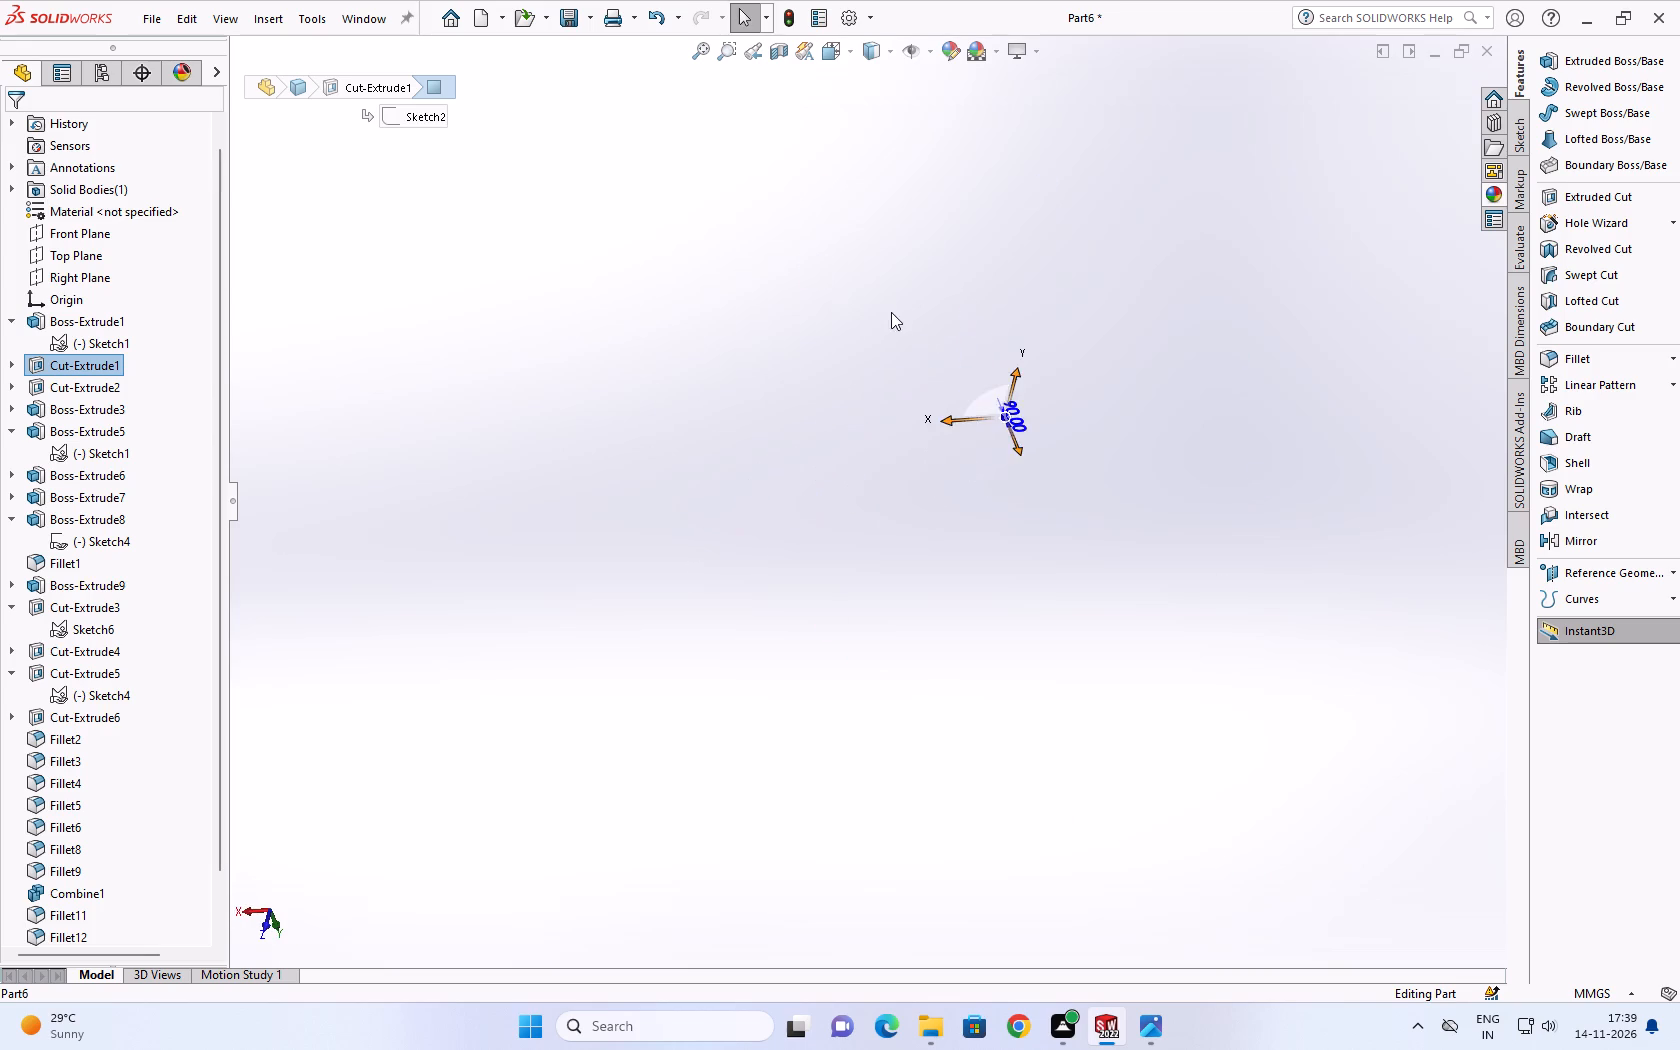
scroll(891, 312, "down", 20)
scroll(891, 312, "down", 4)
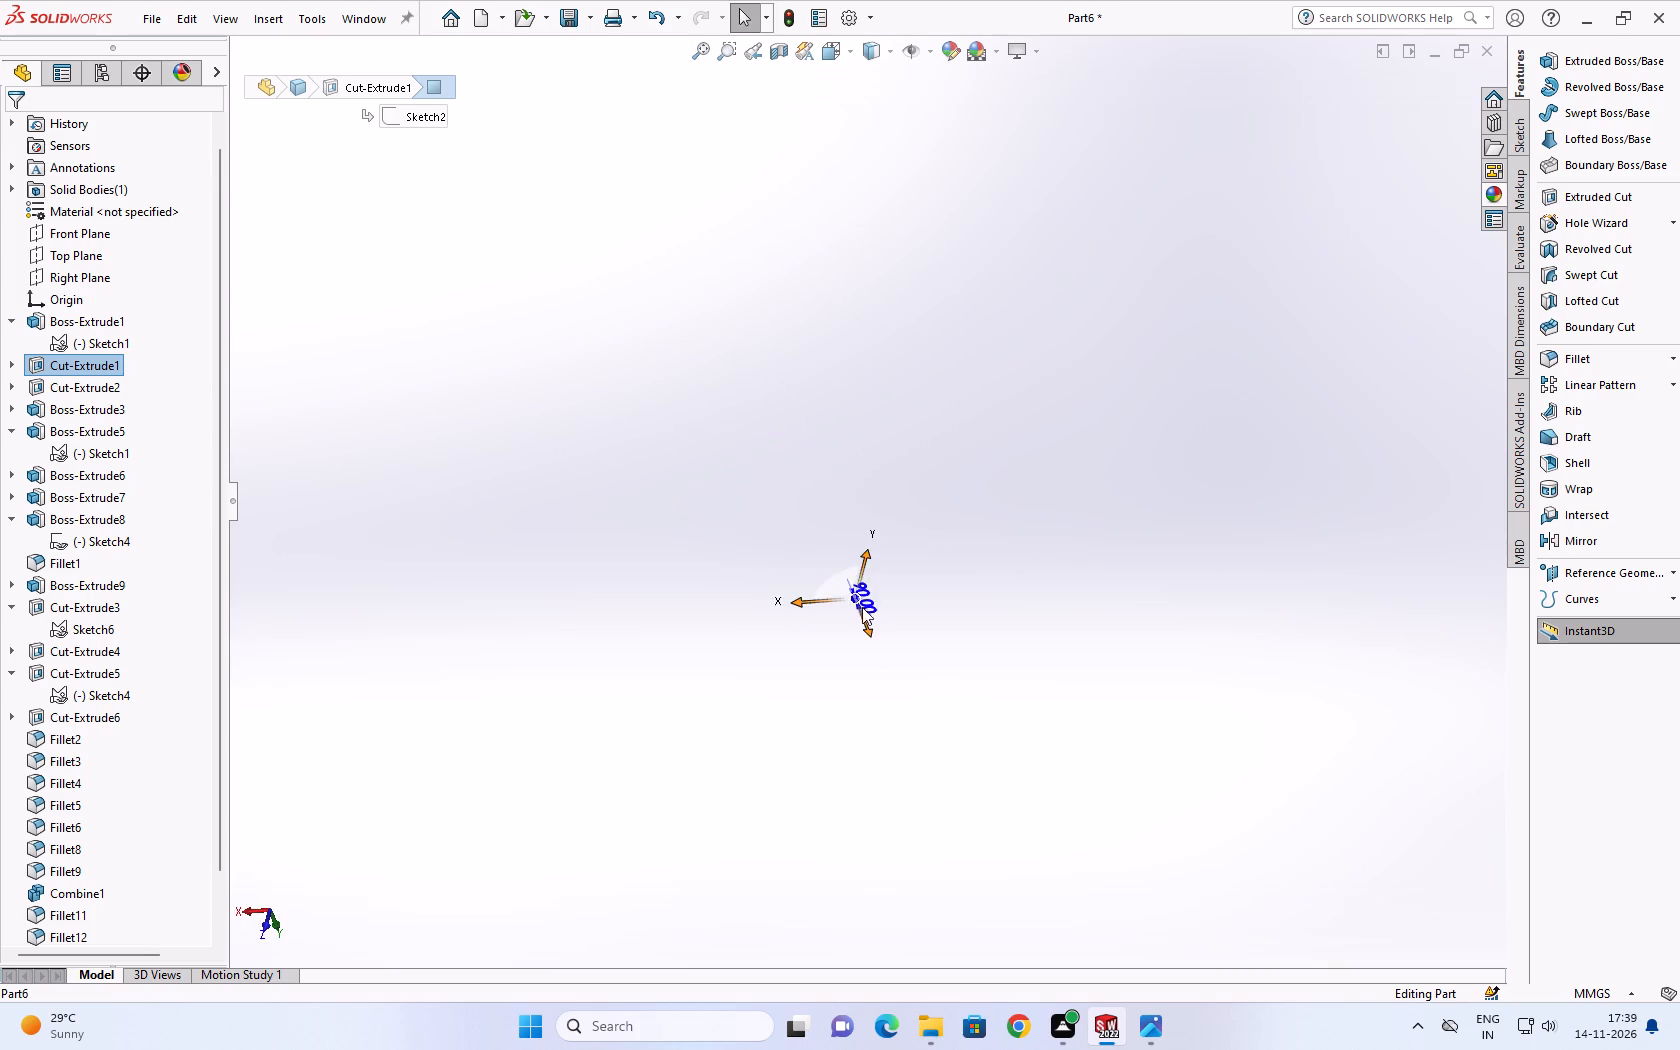
Examine the bracket from several orbited angles, finishing in the standard top view.
scroll(862, 607, "down", 20)
scroll(862, 607, "down", 4)
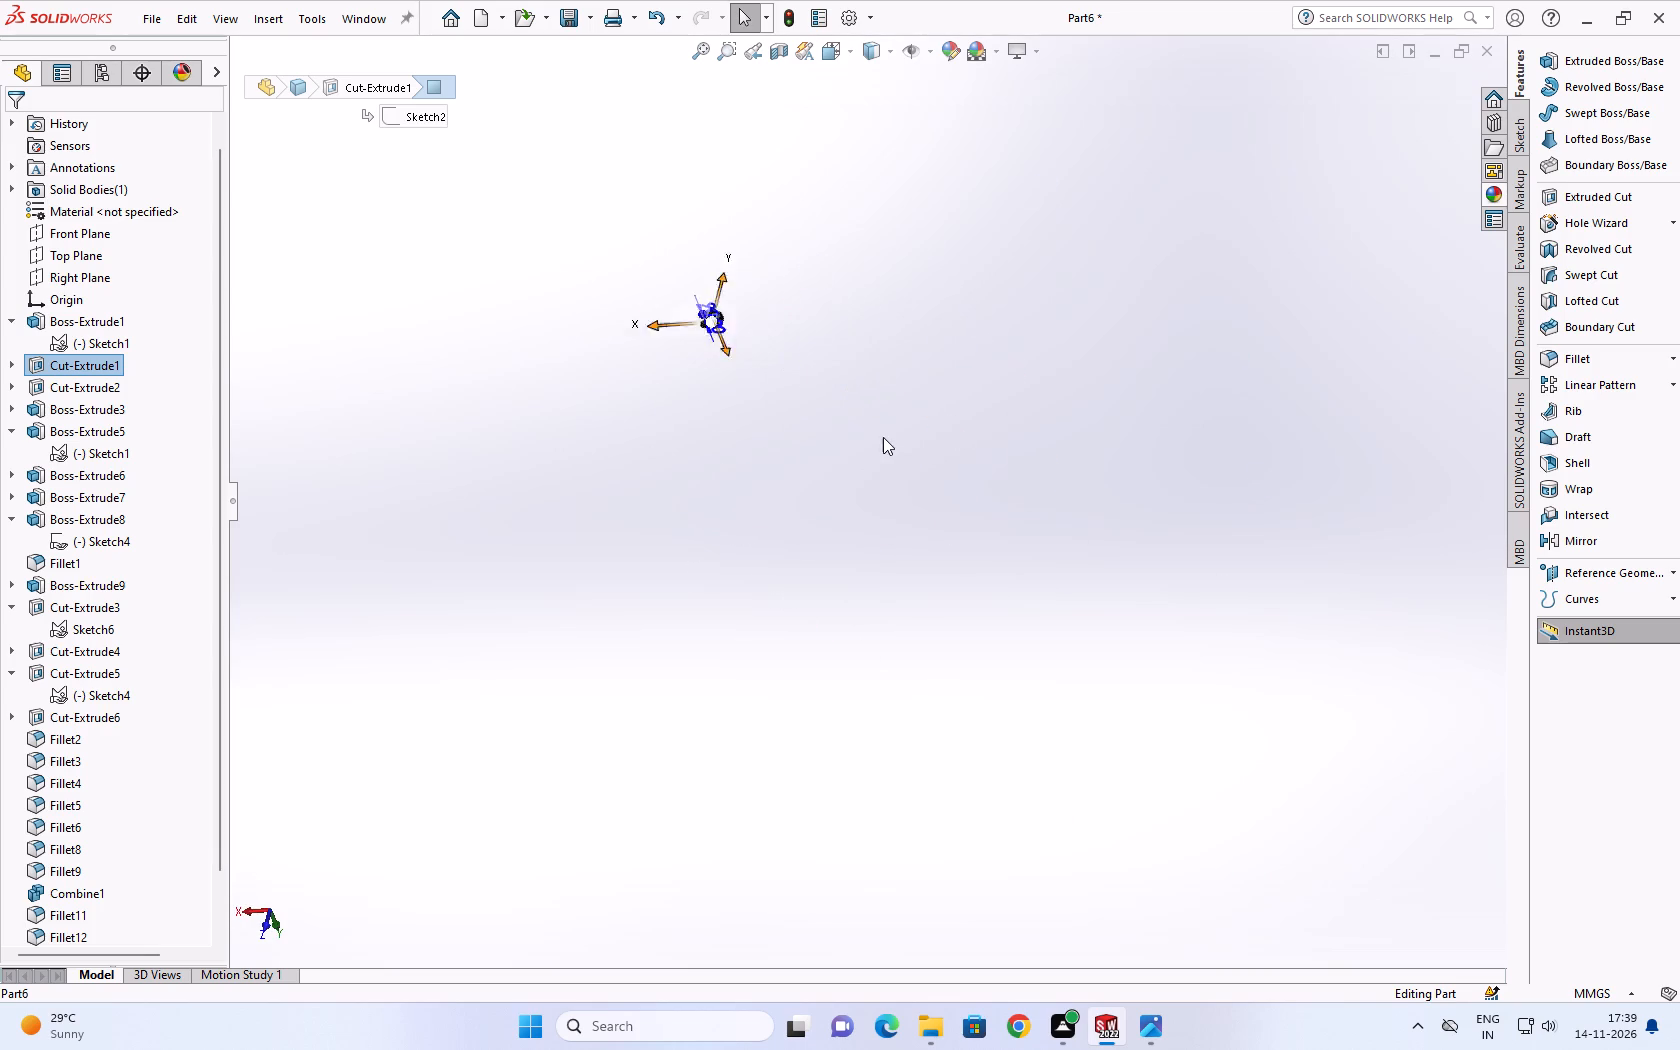
scroll(883, 437, "down", 6)
scroll(865, 443, "up", 9)
scroll(814, 422, "down", 8)
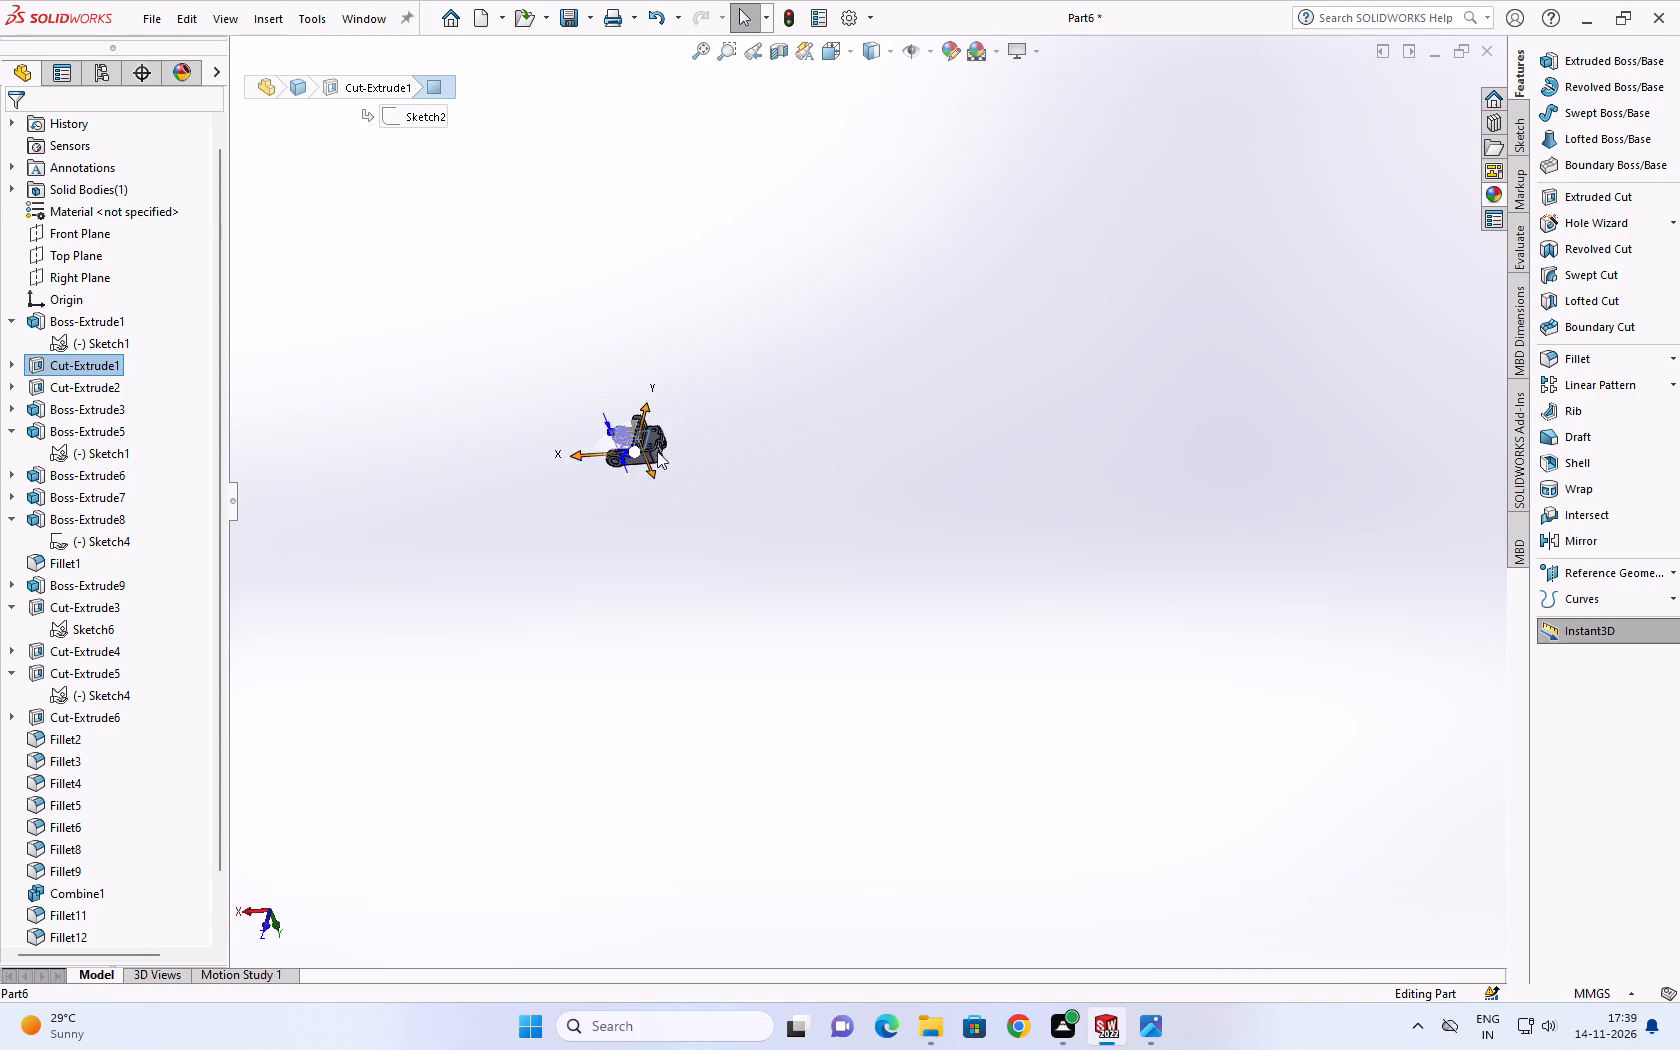
scroll(657, 451, "down", 5)
scroll(737, 370, "down", 11)
scroll(841, 301, "up", 5)
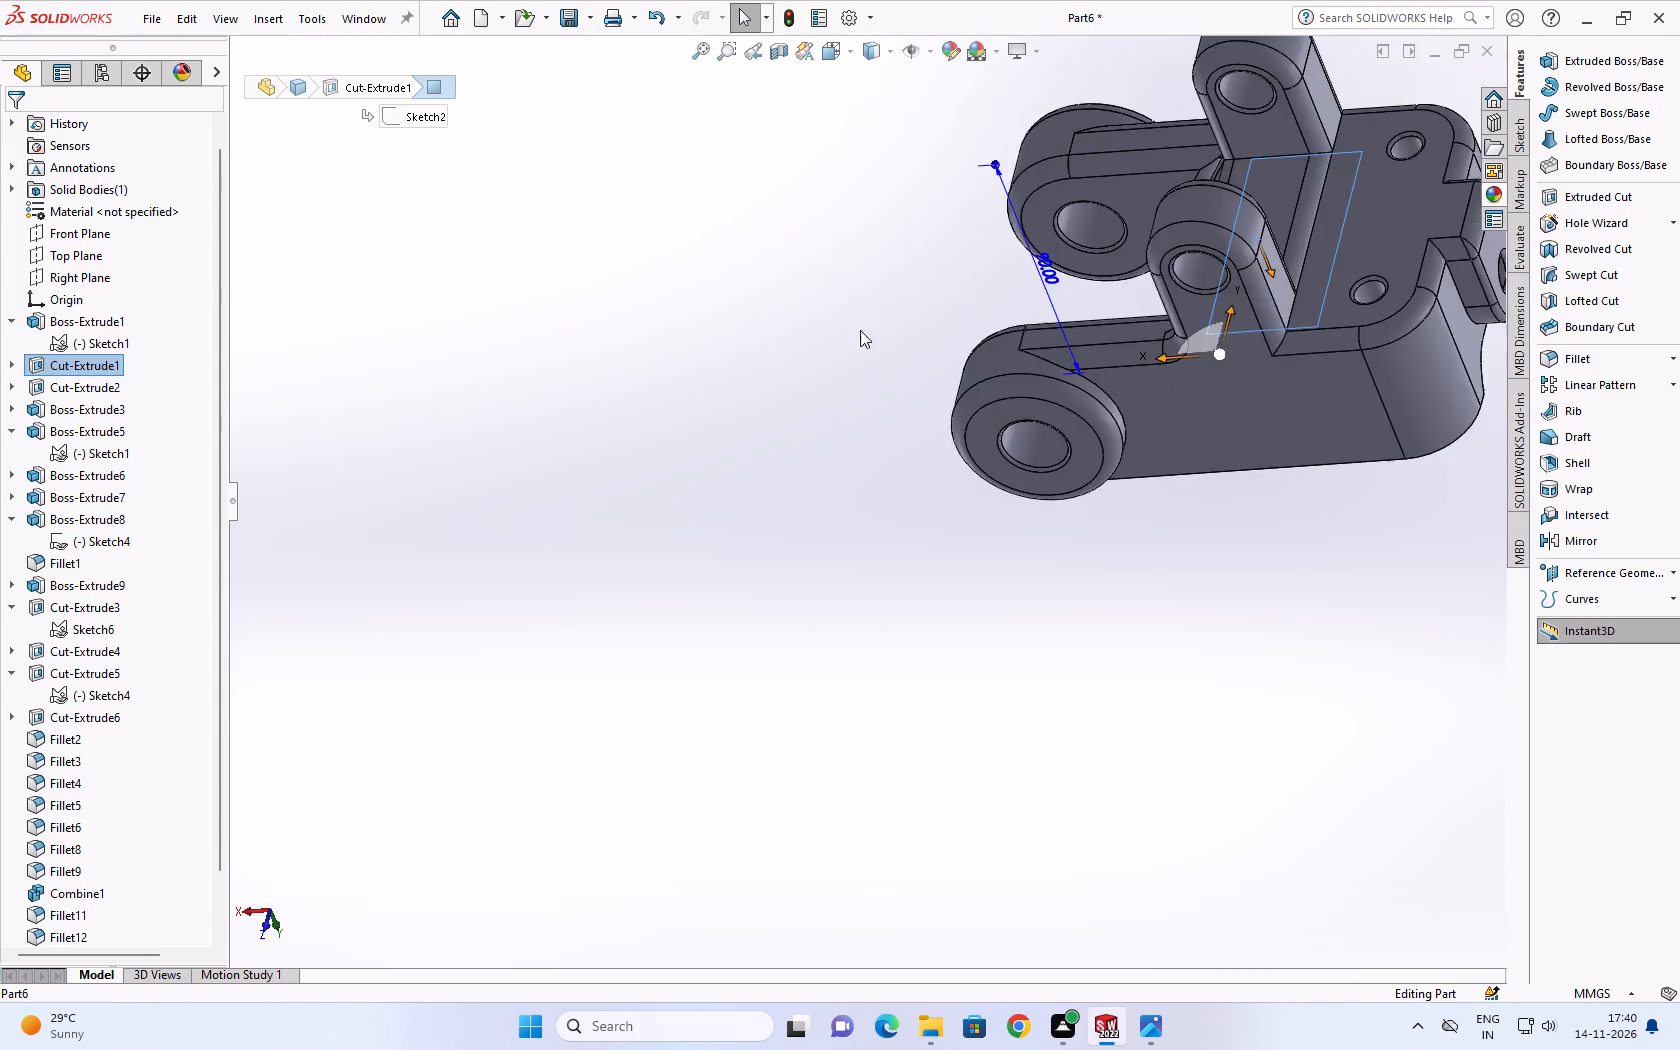
scroll(860, 330, "up", 4)
middle_click_drag(975, 372, 855, 955)
scroll(925, 867, "down", 1)
scroll(1123, 551, "up", 5)
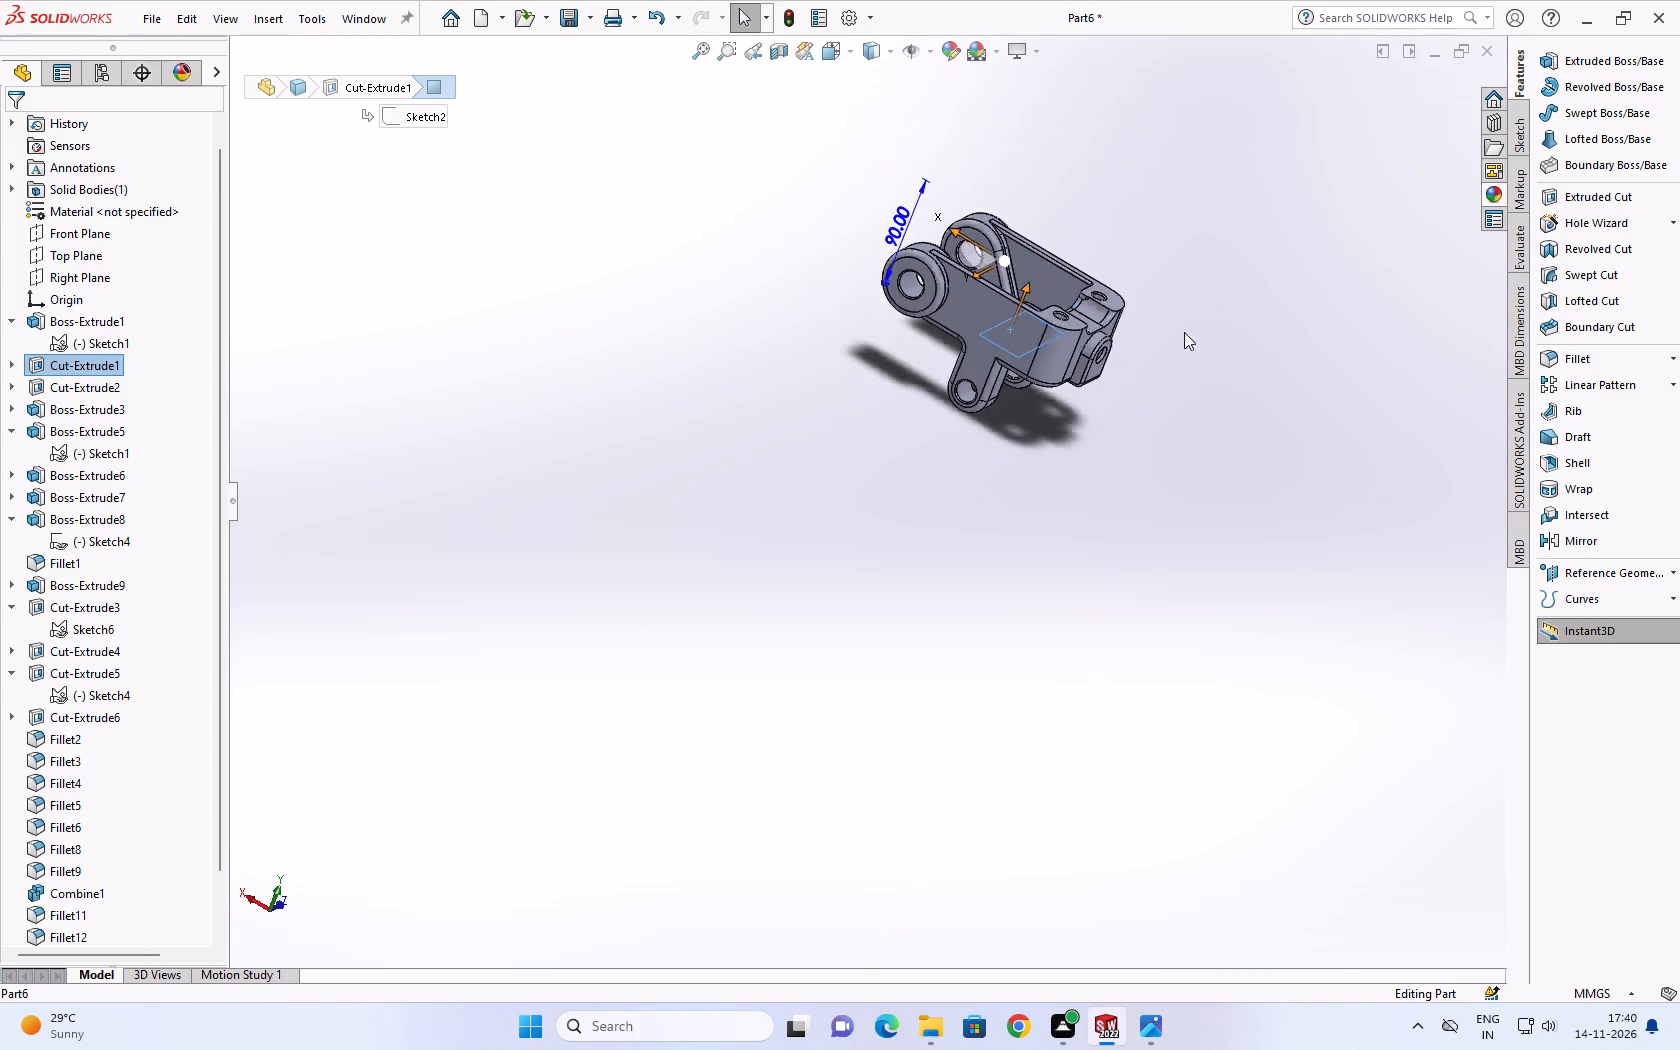
scroll(1162, 231, "down", 4)
scroll(768, 448, "down", 3)
scroll(696, 671, "up", 13)
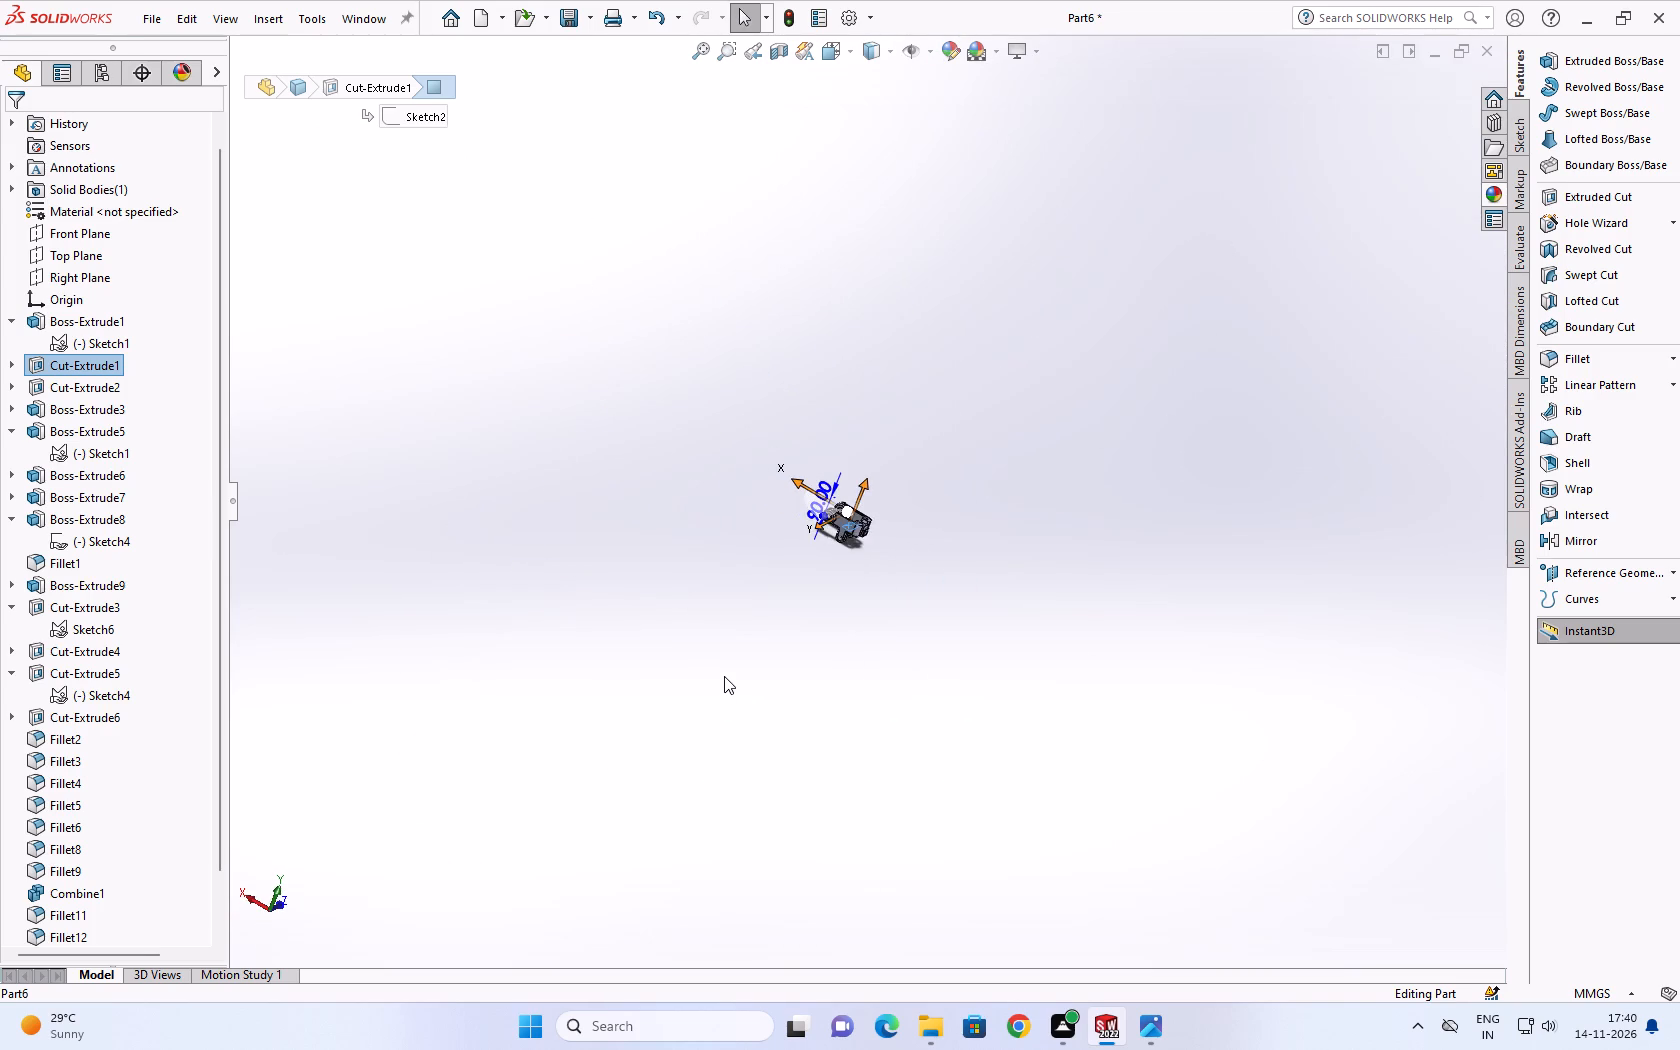
scroll(714, 677, "up", 2)
scroll(819, 562, "down", 4)
scroll(865, 453, "down", 7)
scroll(985, 436, "down", 1)
middle_click_drag(988, 437, 992, 523)
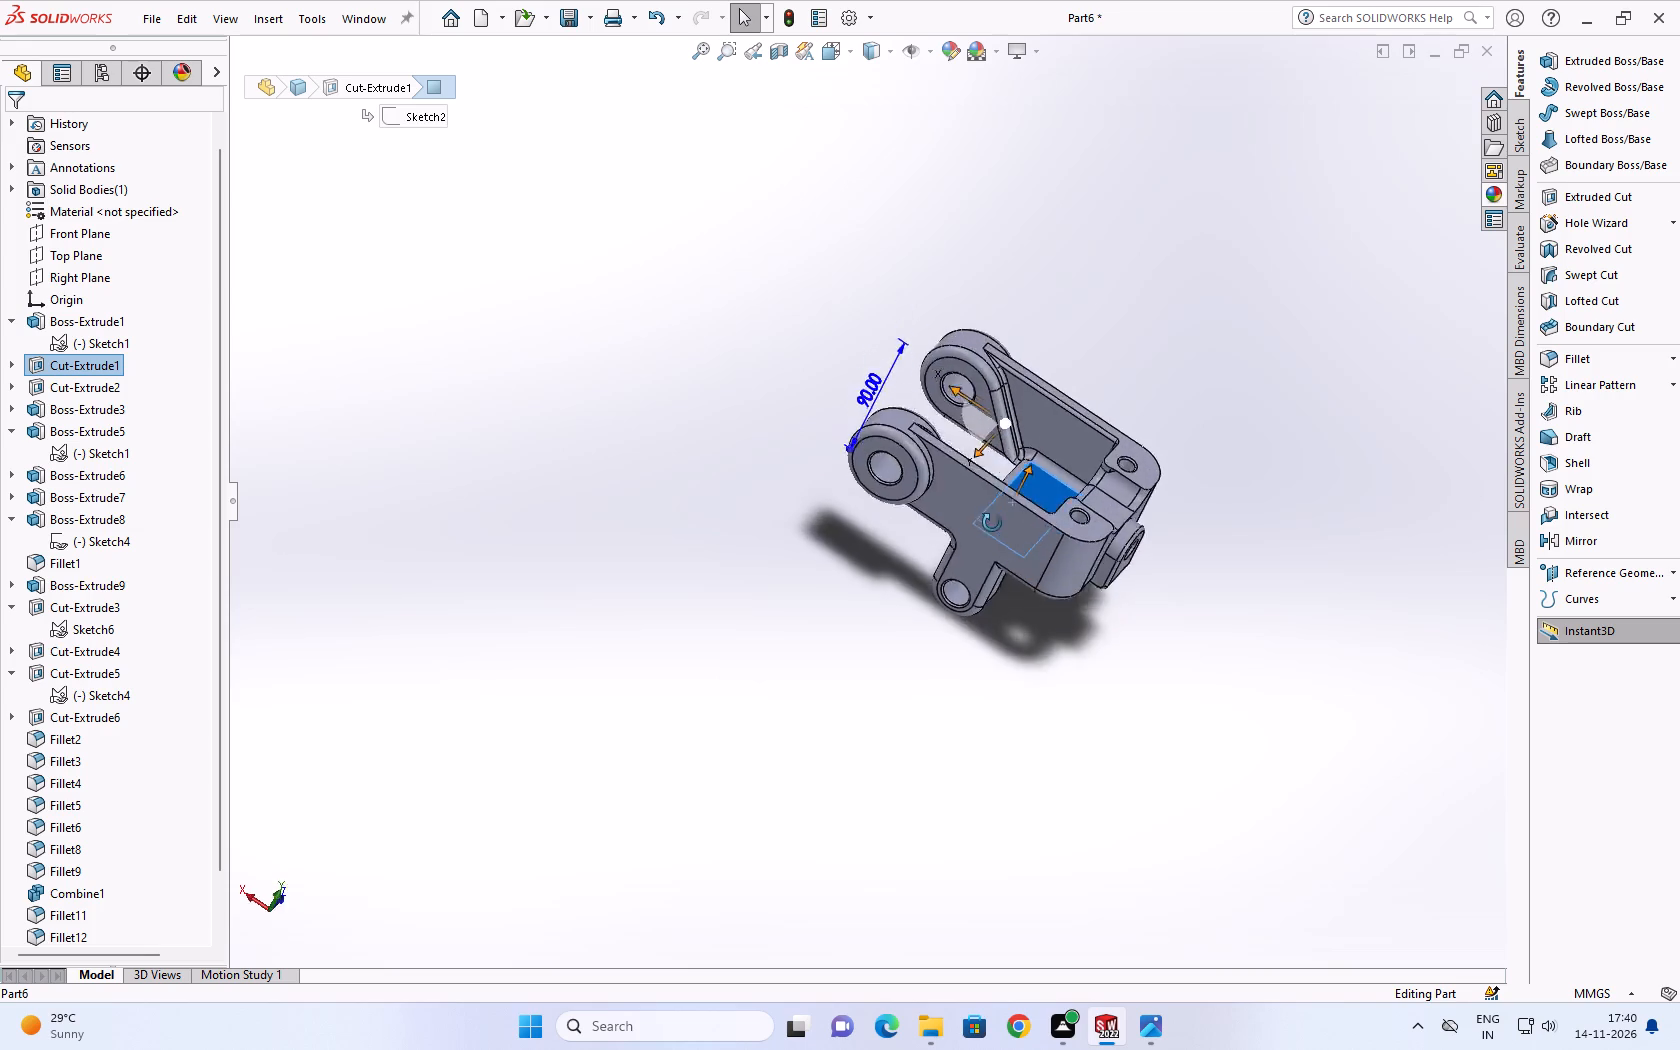
scroll(992, 523, "down", 1)
middle_click_drag(992, 523, 965, 749)
right_click_drag(1347, 497, 1388, 295)
scroll(1283, 533, "up", 5)
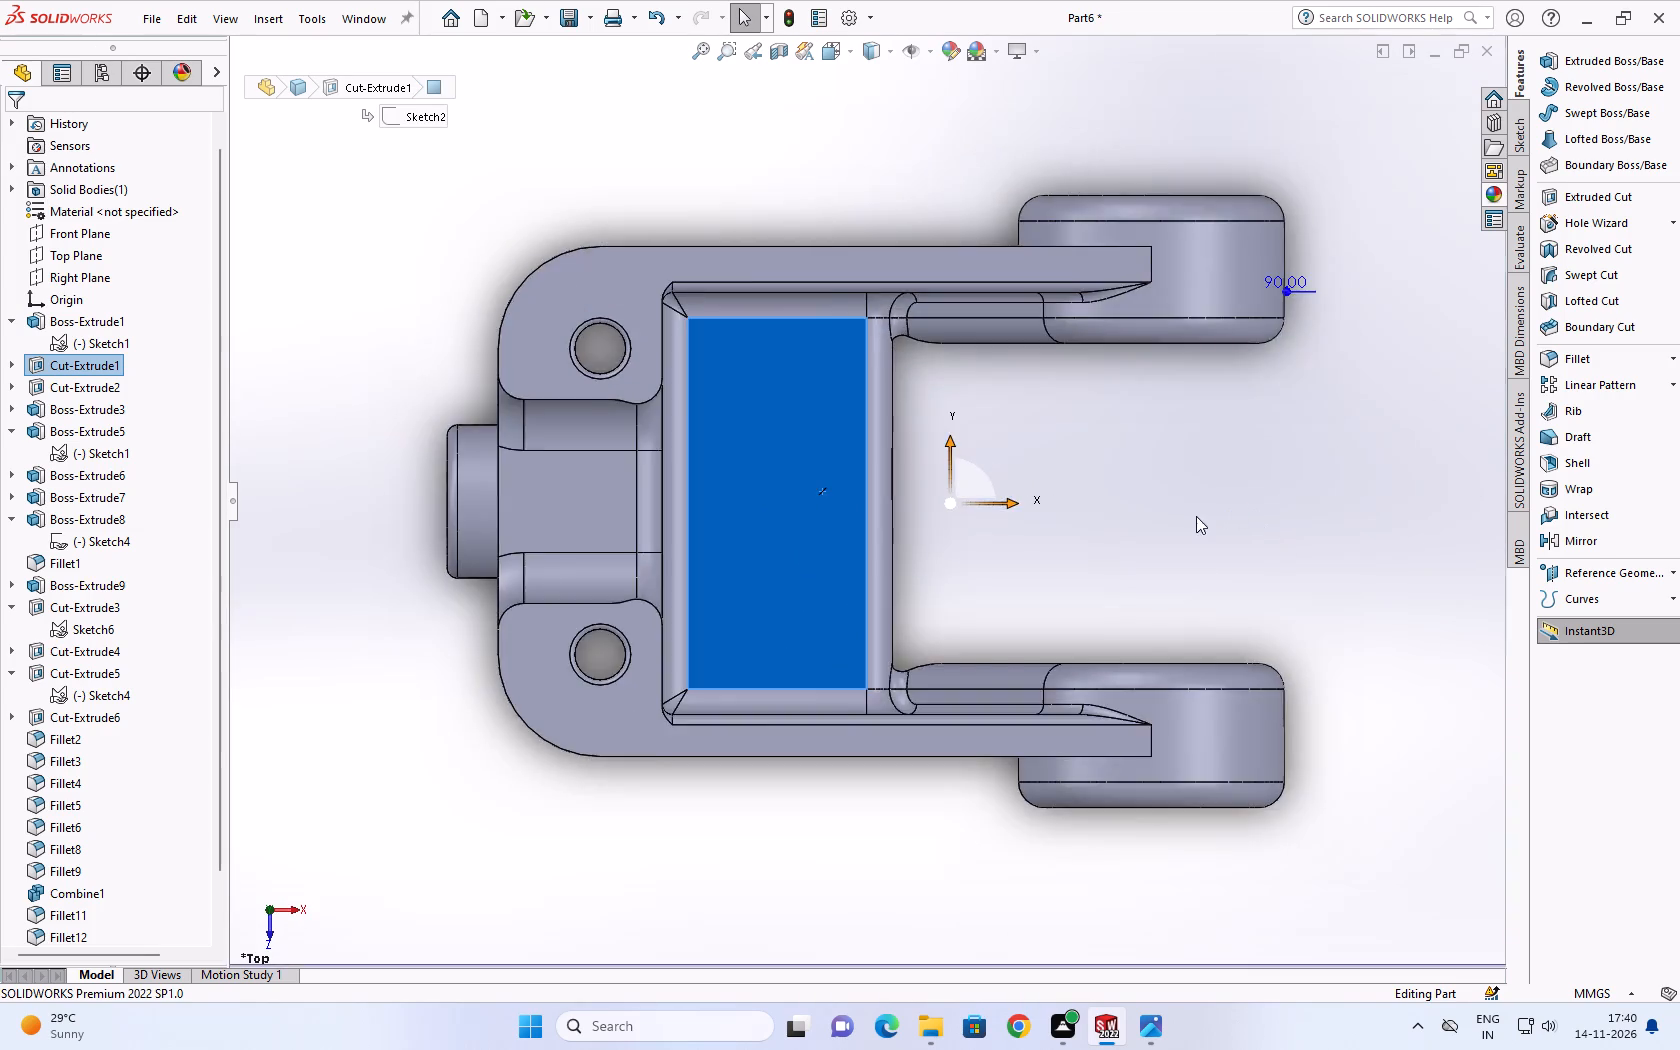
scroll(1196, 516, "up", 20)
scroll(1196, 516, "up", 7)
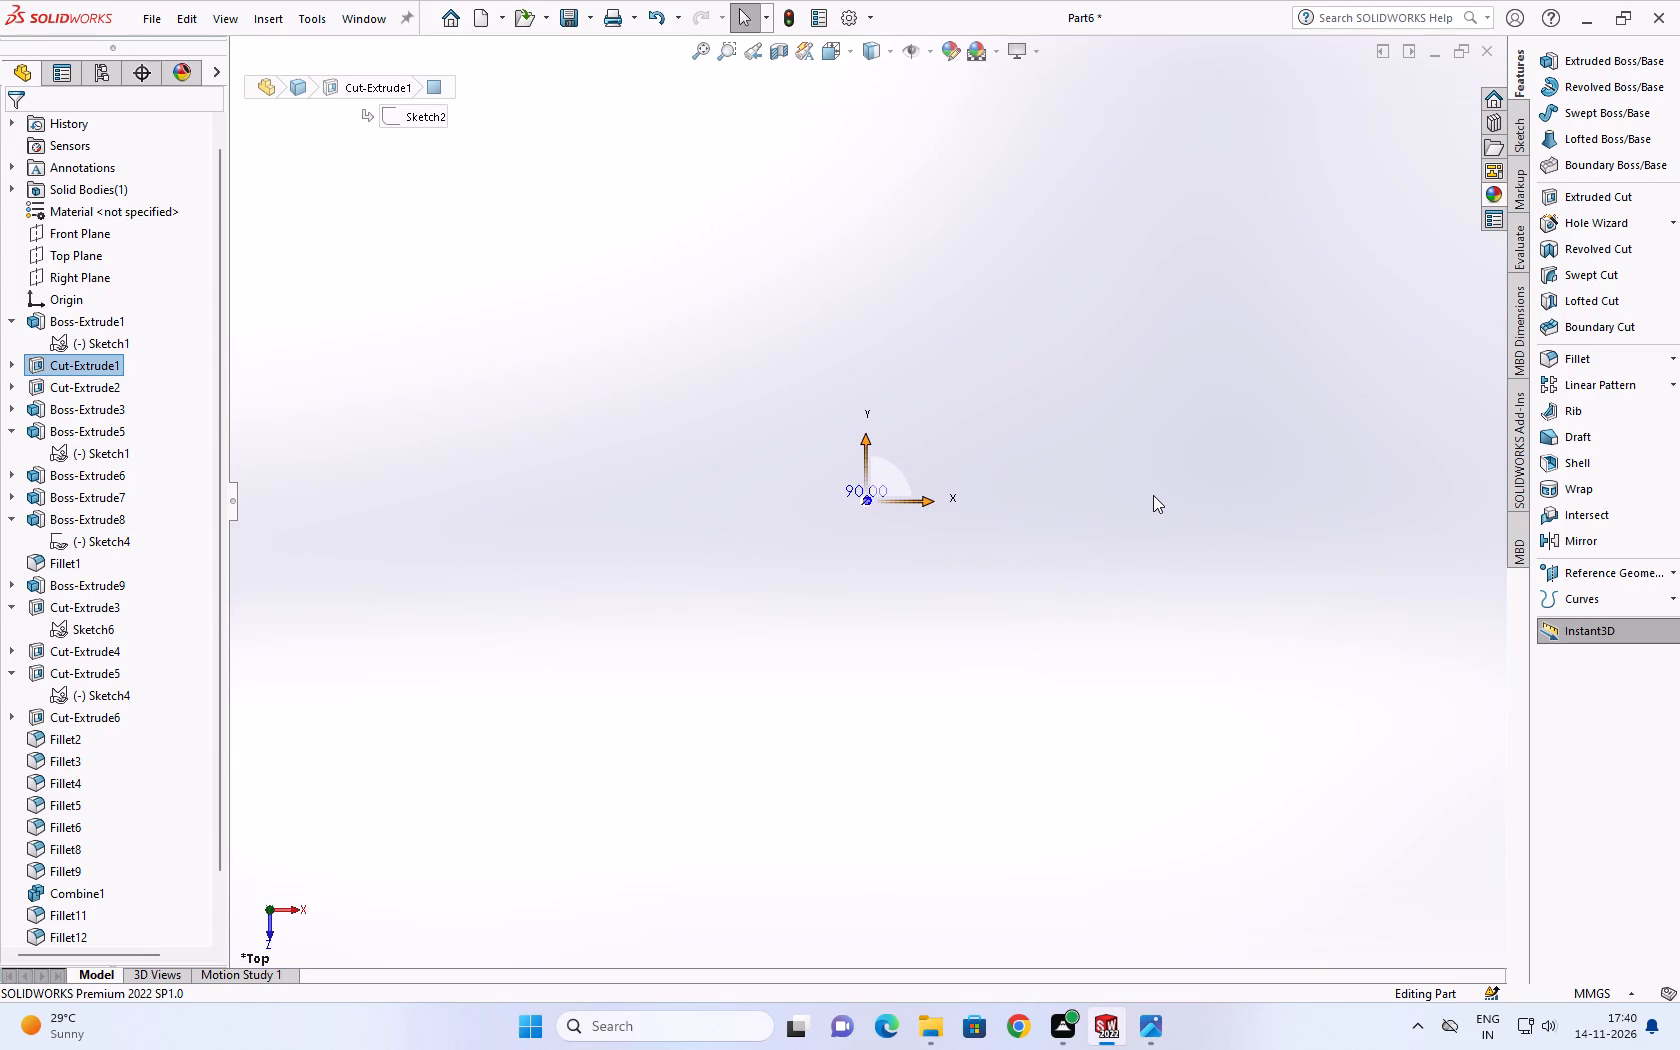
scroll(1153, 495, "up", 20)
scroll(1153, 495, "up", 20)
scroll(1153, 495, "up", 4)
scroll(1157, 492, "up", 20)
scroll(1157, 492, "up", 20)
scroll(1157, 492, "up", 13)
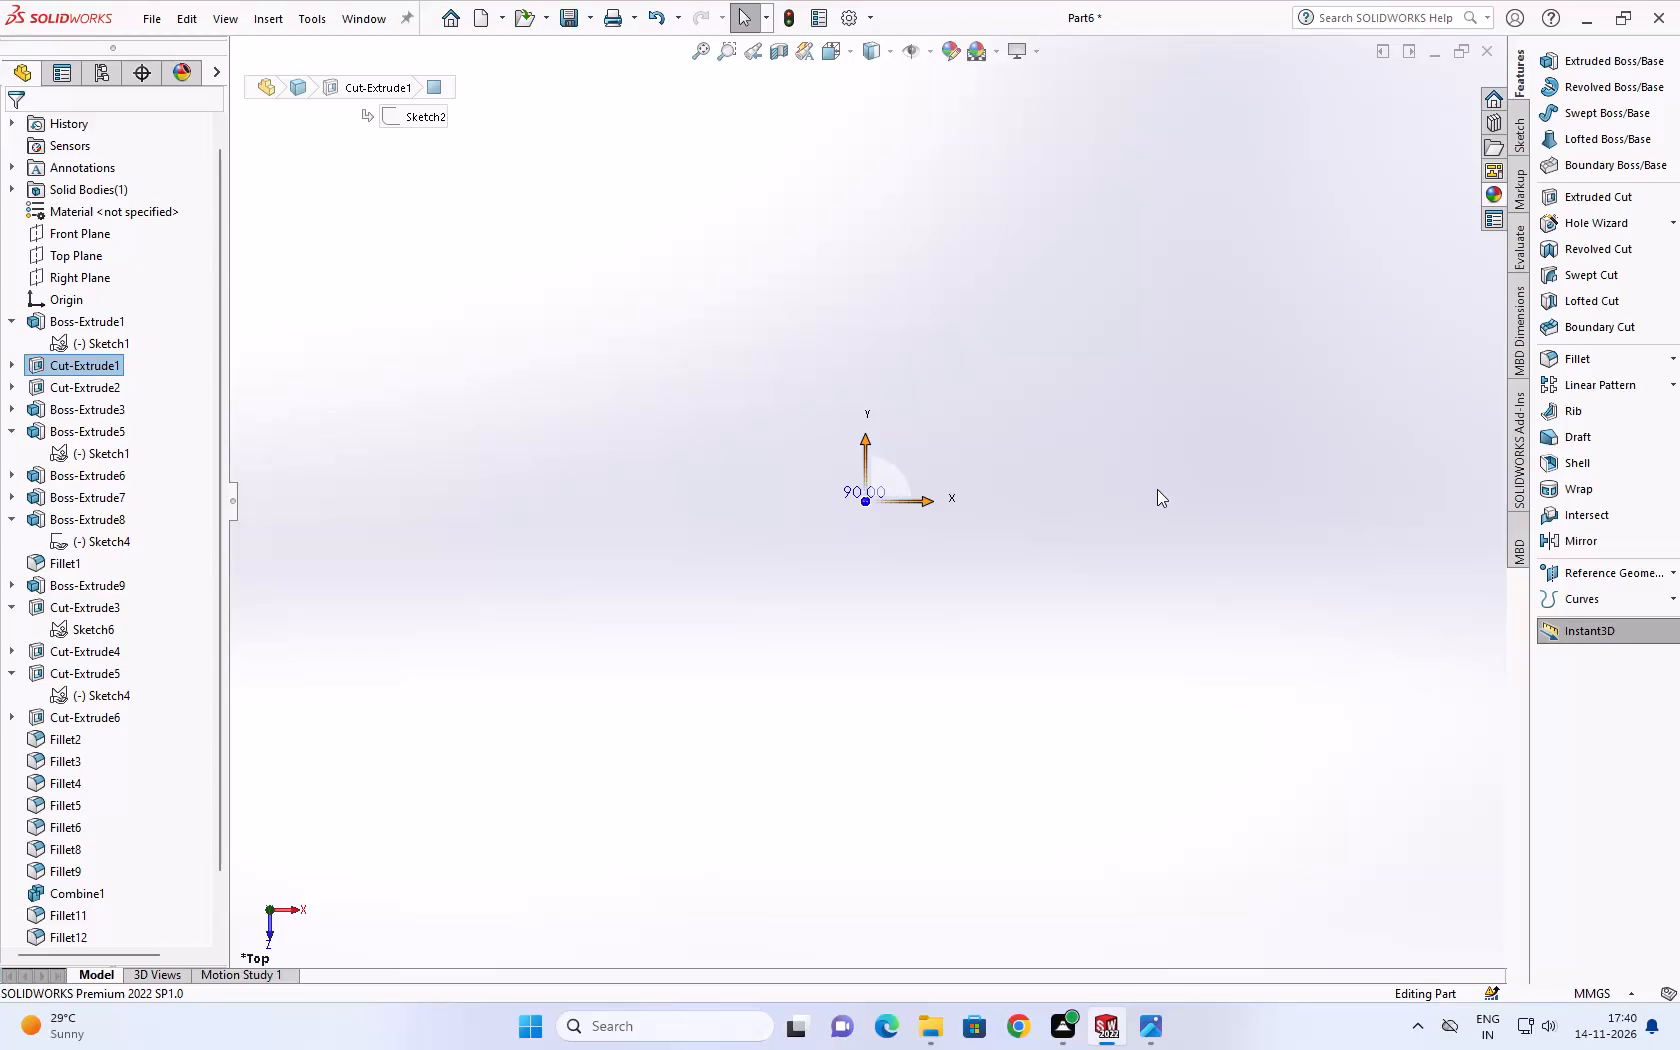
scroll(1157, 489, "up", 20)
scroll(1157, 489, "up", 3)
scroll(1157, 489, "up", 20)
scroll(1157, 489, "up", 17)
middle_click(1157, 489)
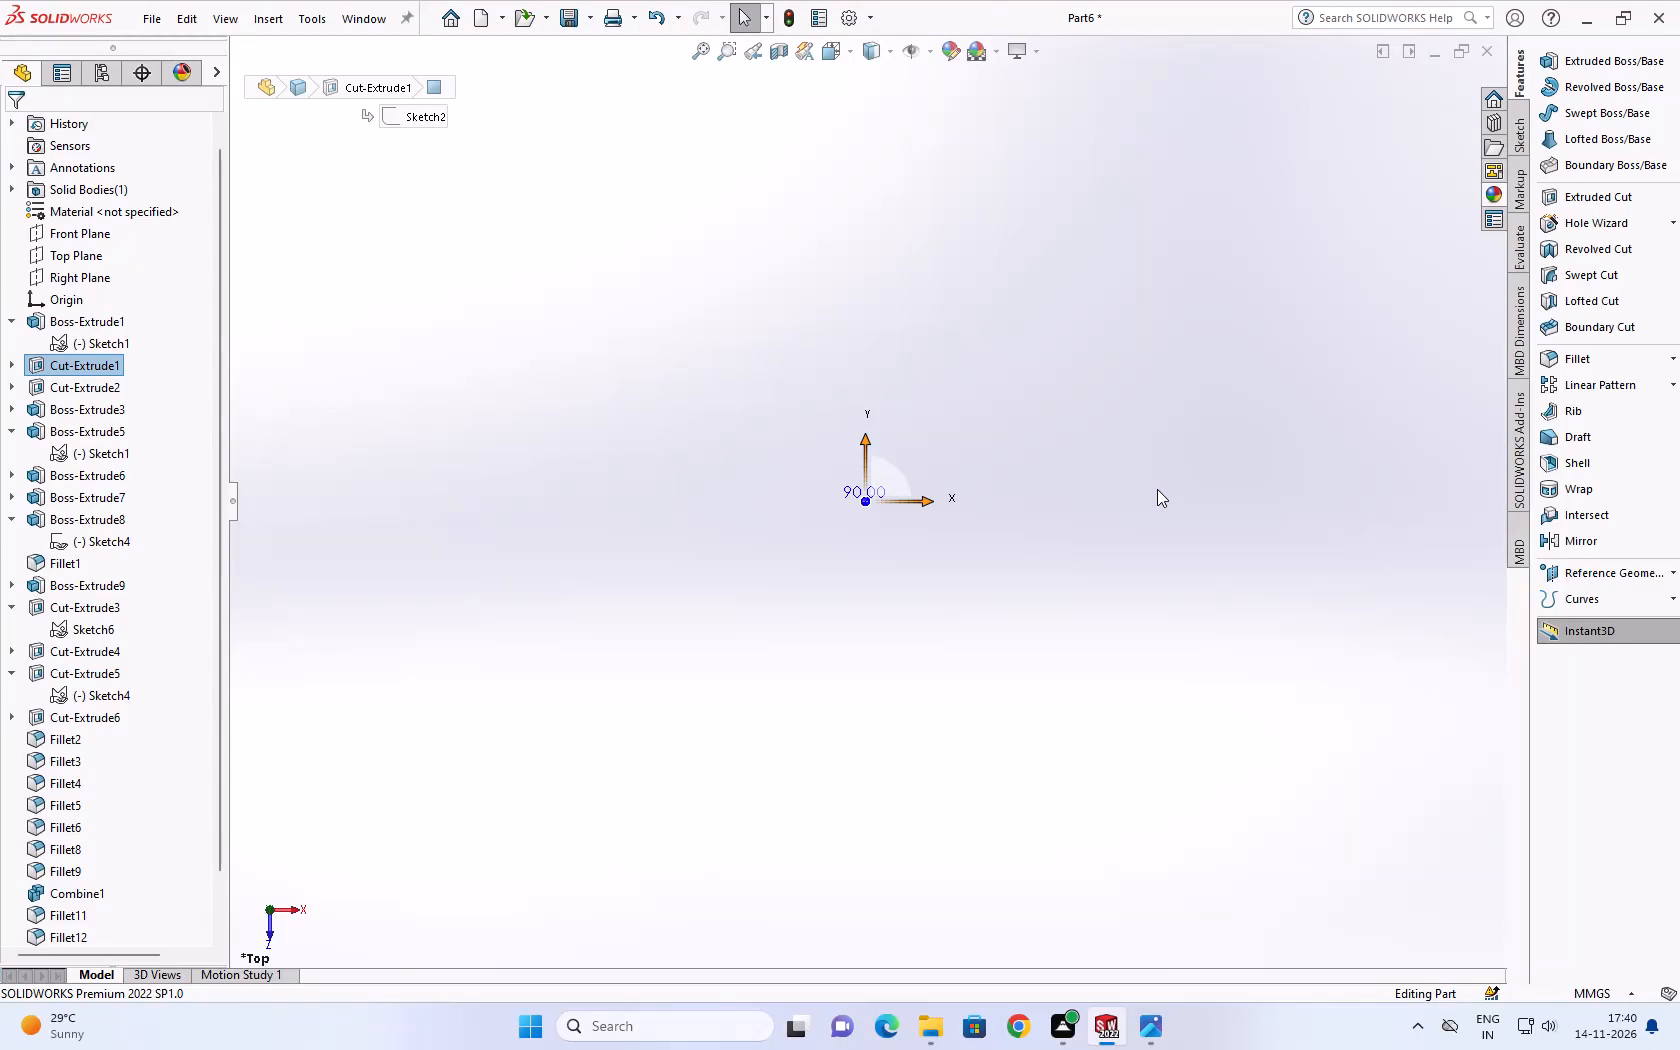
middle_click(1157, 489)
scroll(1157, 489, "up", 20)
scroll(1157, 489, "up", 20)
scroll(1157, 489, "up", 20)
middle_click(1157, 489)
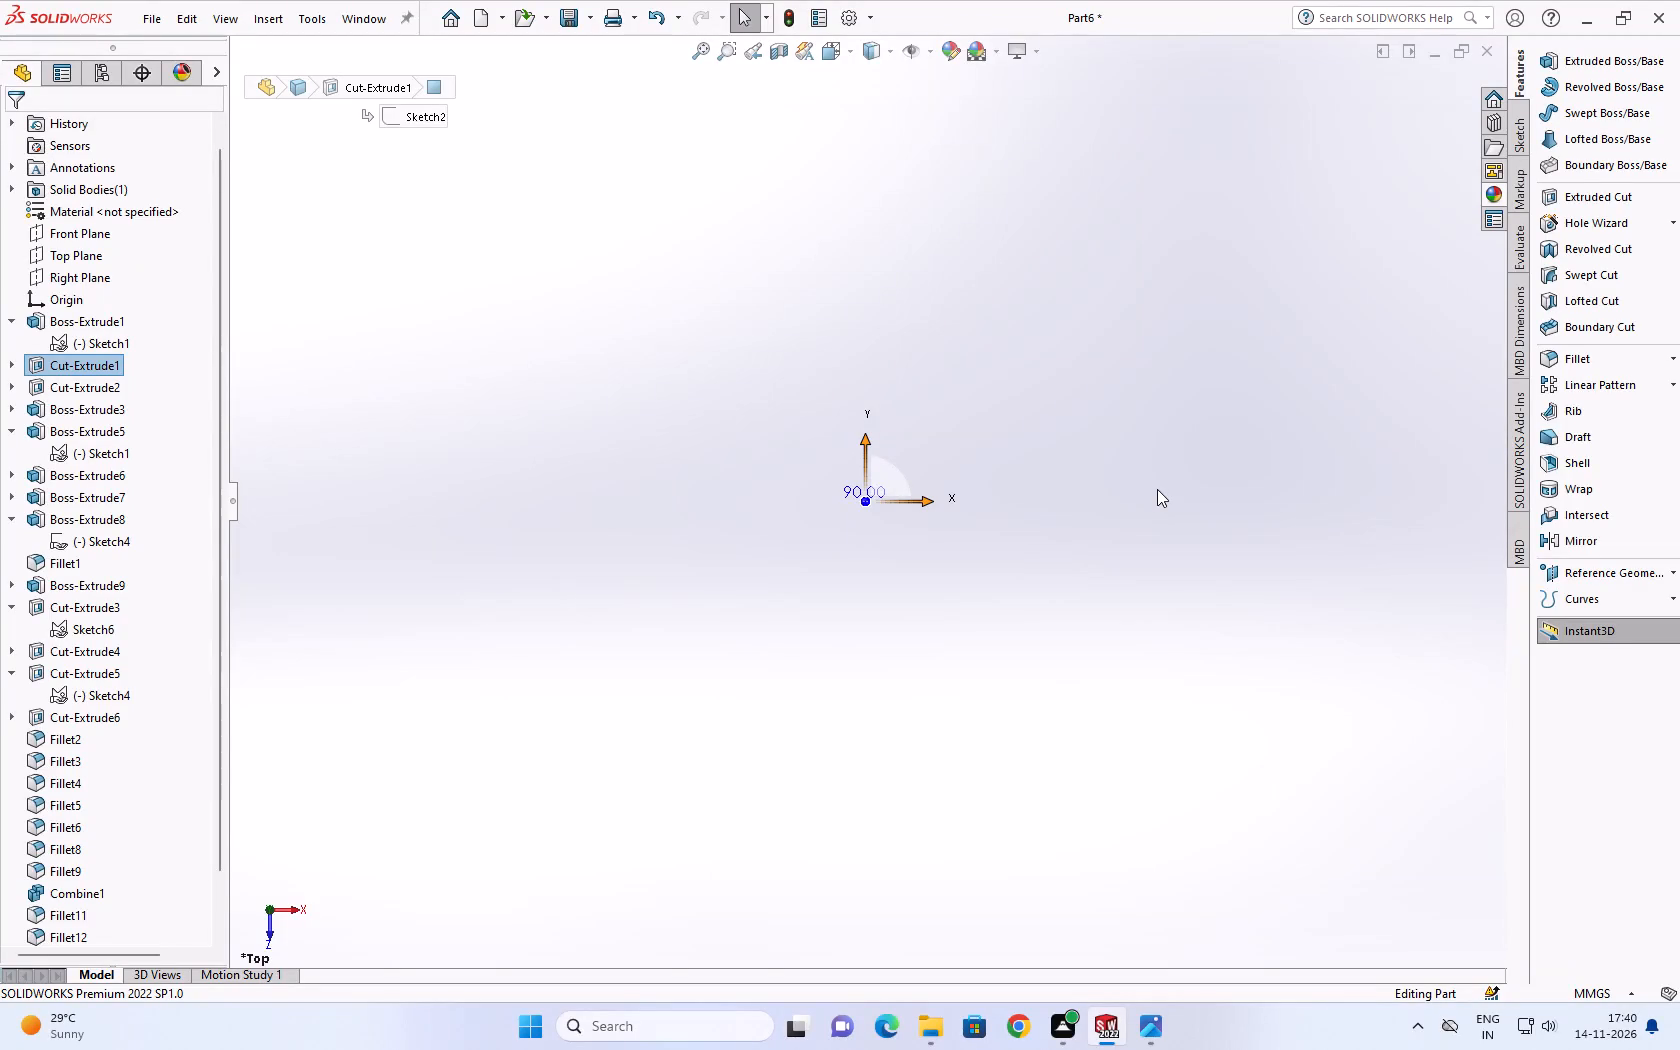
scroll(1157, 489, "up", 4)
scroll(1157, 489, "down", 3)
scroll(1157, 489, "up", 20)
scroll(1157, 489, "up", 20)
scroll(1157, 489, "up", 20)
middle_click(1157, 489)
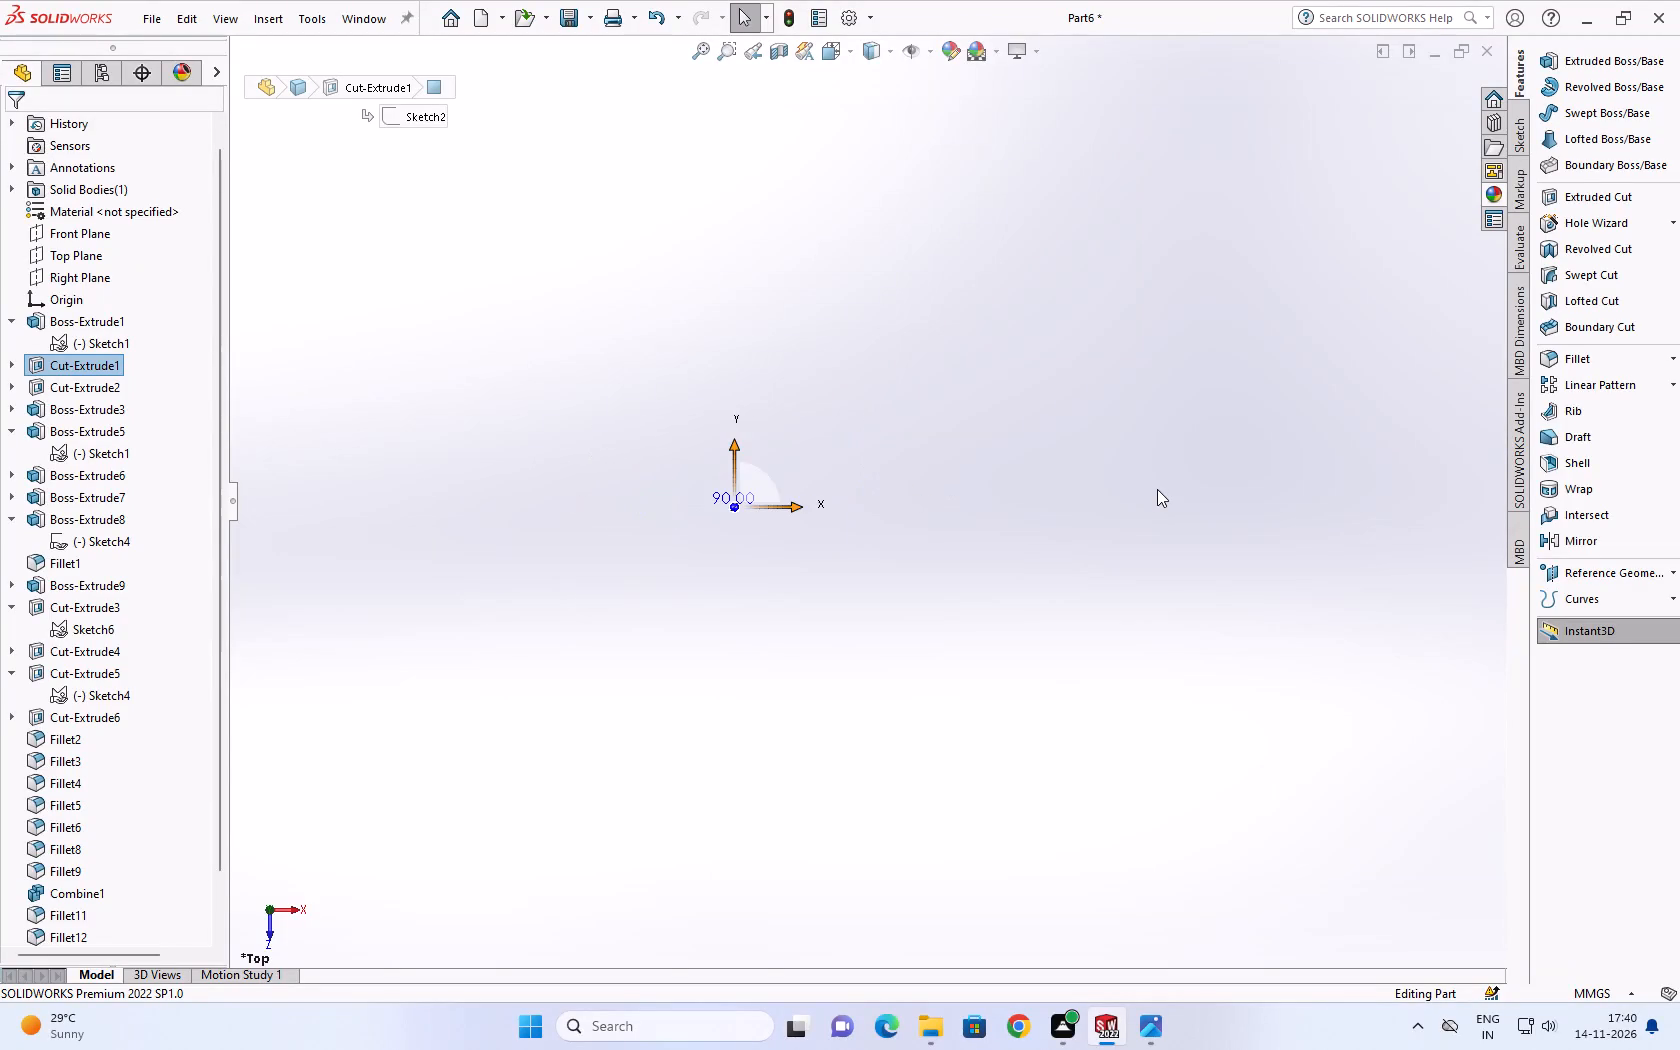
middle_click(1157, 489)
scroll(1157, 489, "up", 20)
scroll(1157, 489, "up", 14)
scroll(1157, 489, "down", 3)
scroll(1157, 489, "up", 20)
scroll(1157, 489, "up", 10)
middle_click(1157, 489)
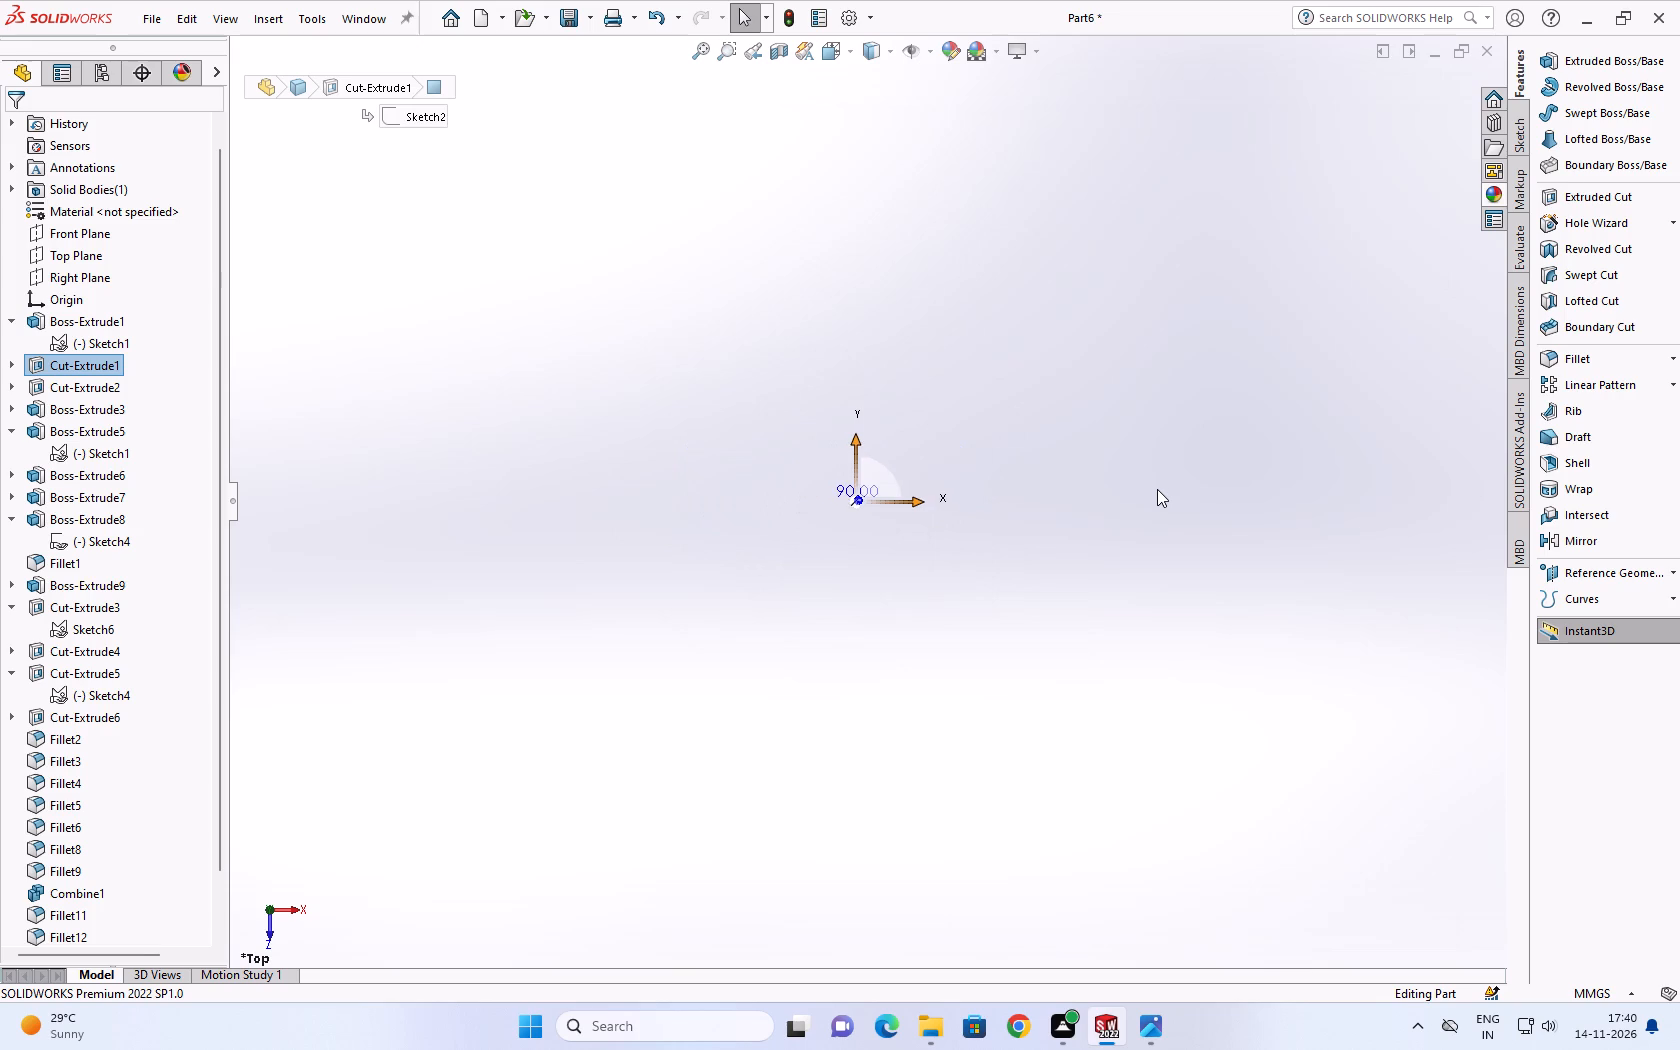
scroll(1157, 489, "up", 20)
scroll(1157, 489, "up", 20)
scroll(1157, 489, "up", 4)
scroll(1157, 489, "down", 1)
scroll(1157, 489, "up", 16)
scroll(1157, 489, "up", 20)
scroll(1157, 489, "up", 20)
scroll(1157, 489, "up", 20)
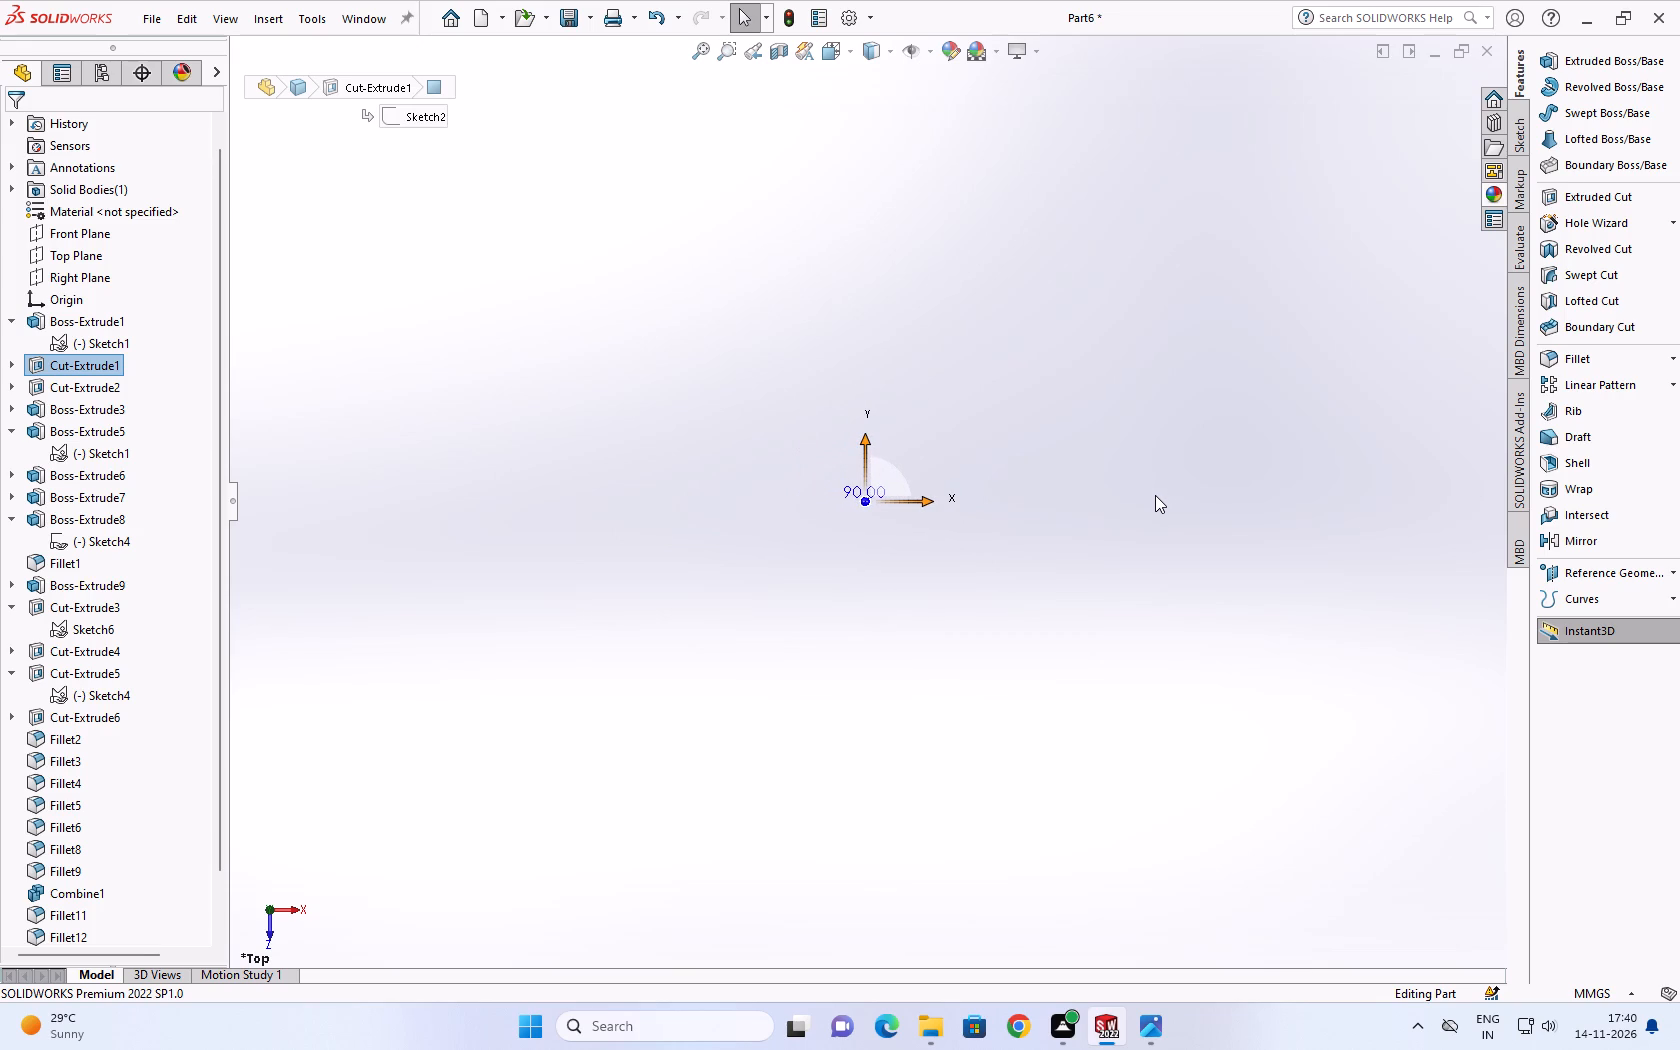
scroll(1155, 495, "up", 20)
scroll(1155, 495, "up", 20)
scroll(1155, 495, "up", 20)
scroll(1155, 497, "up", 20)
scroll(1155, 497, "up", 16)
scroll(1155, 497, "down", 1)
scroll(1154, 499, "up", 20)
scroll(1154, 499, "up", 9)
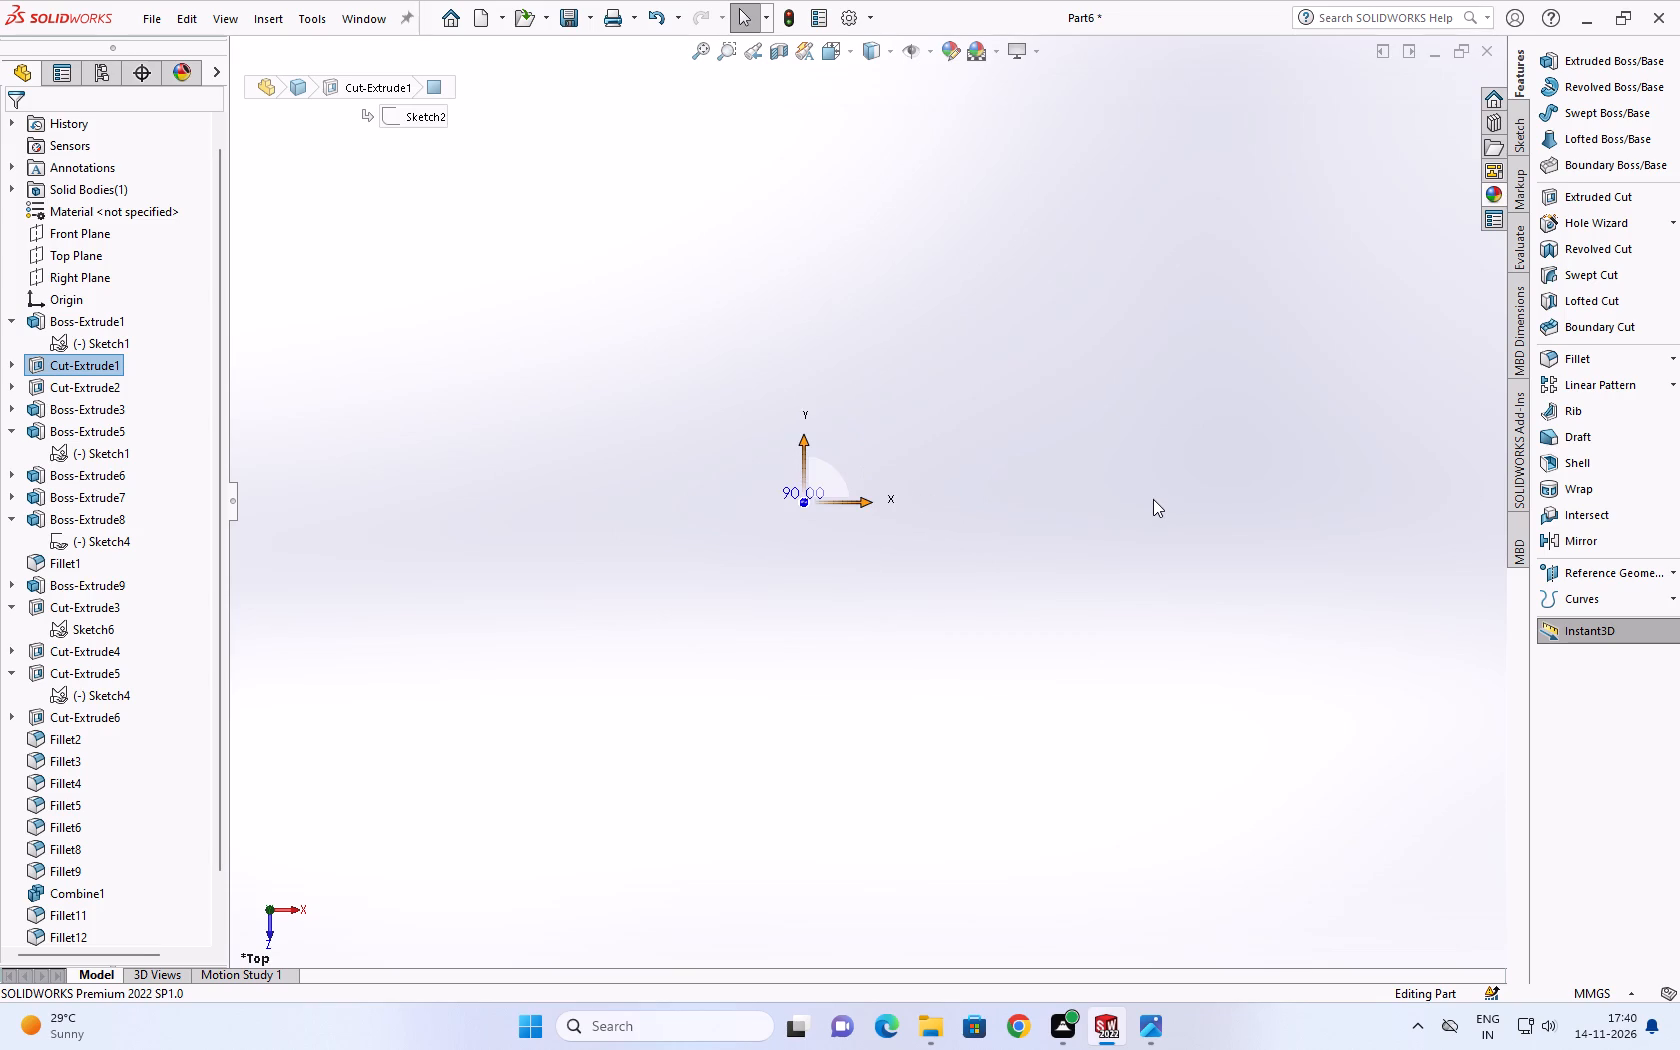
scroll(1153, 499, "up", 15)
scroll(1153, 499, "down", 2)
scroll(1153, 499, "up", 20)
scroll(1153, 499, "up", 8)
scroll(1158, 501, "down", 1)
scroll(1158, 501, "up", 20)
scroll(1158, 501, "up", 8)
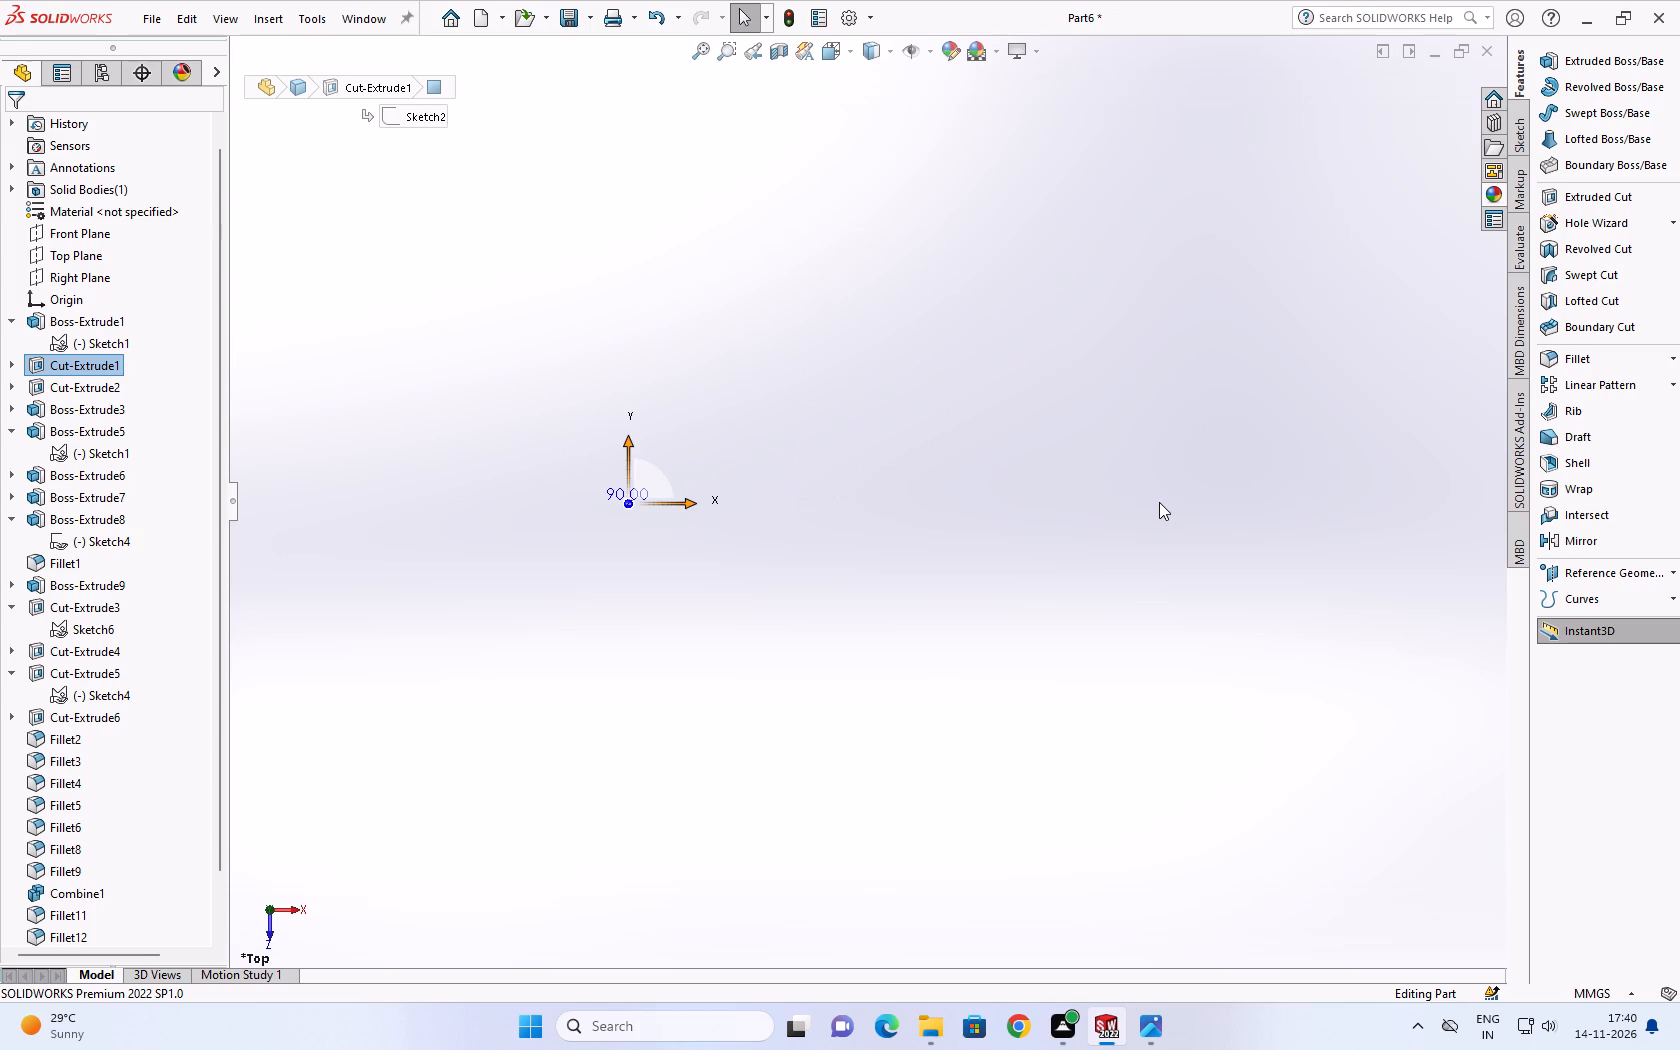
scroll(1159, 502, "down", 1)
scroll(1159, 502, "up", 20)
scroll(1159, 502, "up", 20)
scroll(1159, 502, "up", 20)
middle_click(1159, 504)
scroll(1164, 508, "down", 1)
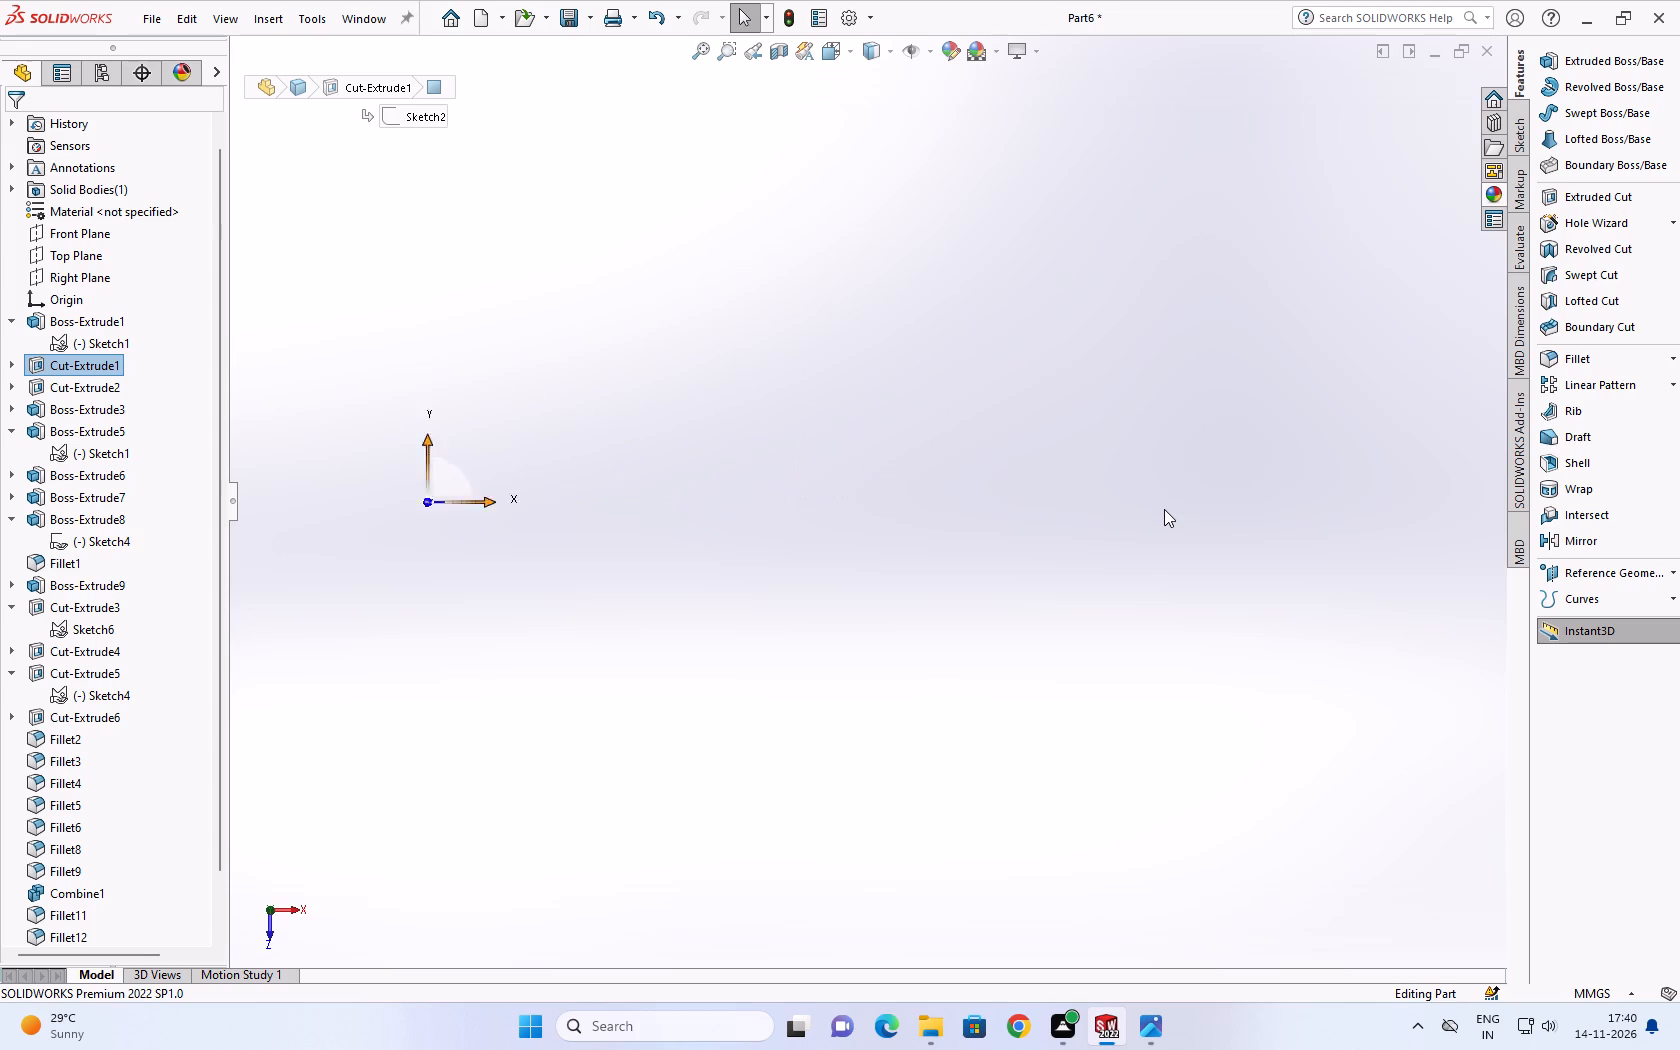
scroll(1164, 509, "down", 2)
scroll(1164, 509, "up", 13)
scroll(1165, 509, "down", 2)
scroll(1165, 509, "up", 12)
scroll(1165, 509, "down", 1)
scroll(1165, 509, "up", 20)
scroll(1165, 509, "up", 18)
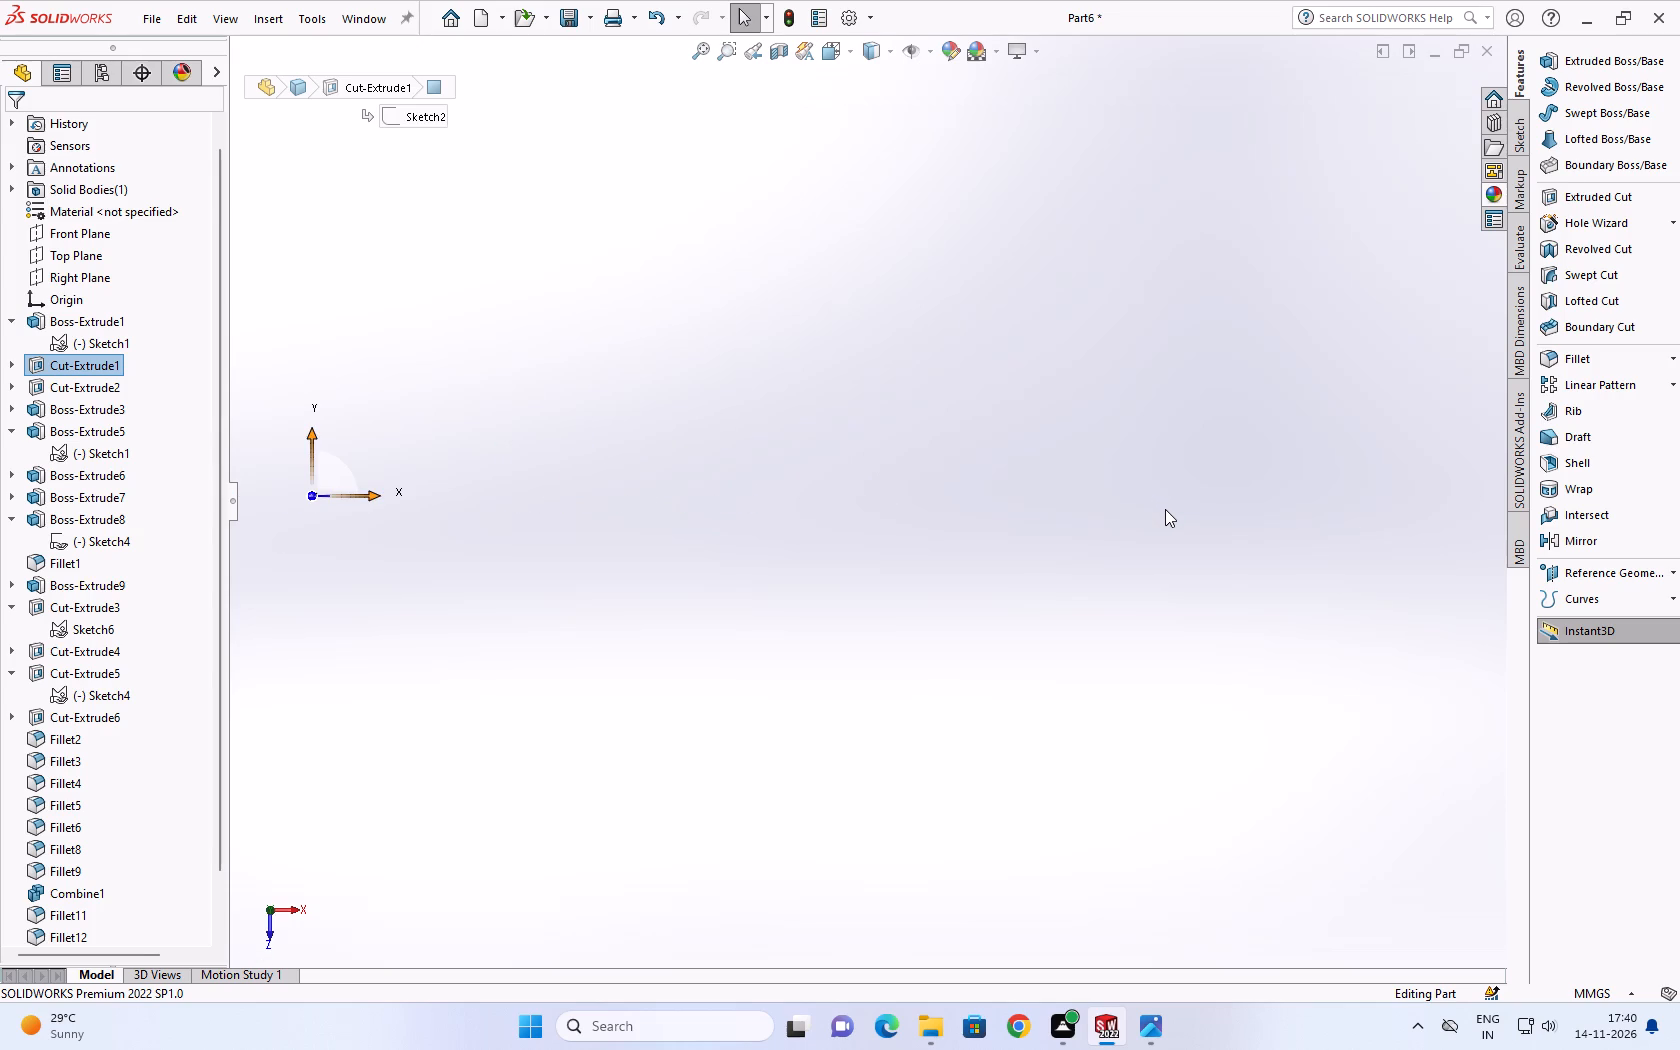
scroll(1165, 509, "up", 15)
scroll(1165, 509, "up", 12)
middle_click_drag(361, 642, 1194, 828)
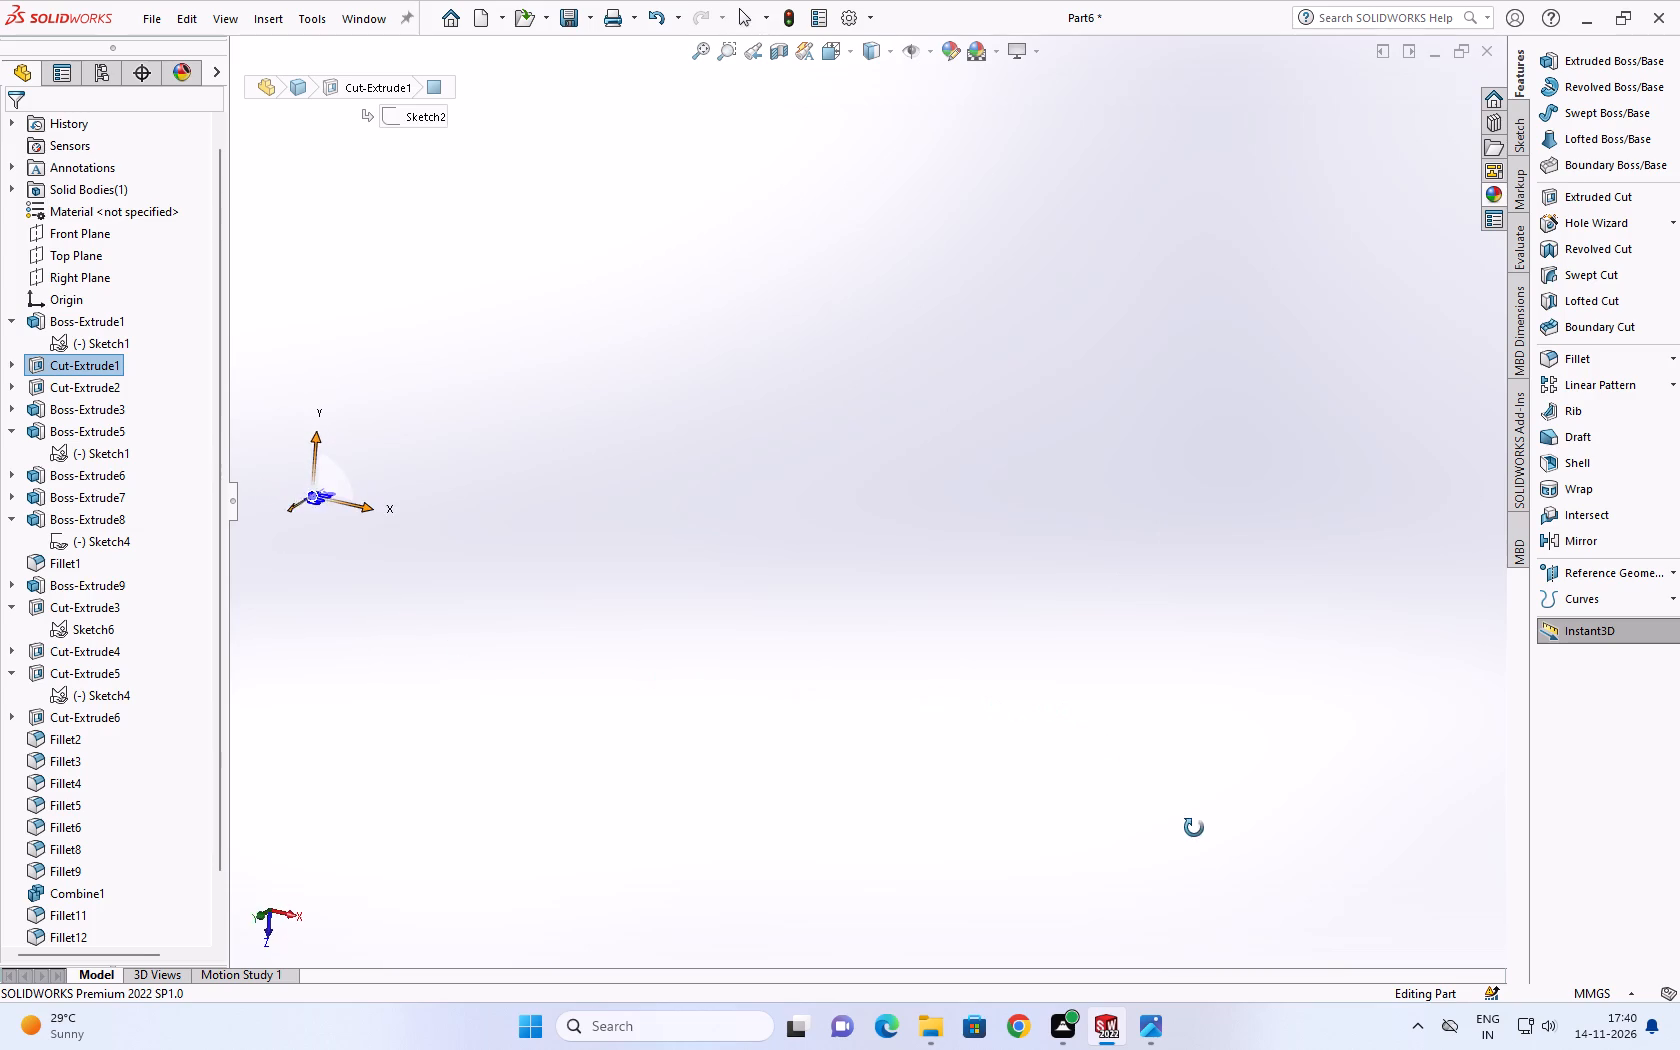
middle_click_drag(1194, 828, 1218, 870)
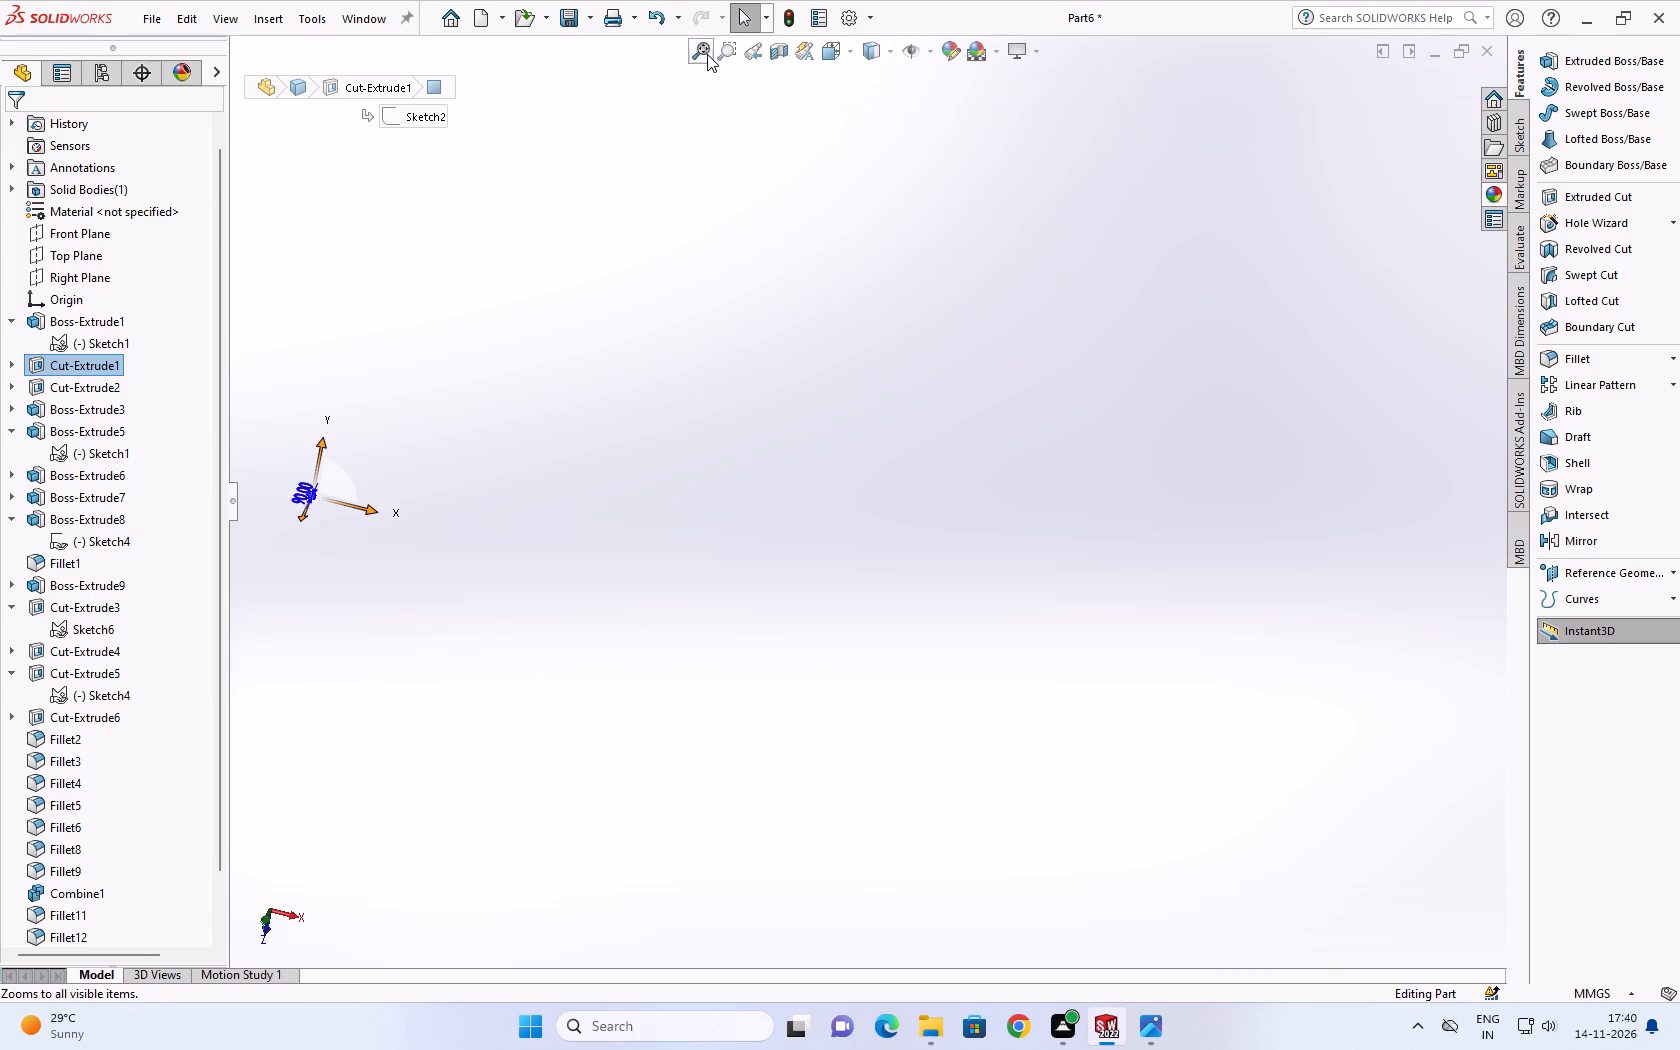
Fit the whole bracket in the view, clear the pocket floor face selection, and examine the pocket's filleted edges up close.
left_click(707, 54)
scroll(830, 430, "up", 1)
scroll(835, 424, "down", 1)
left_click(1144, 334)
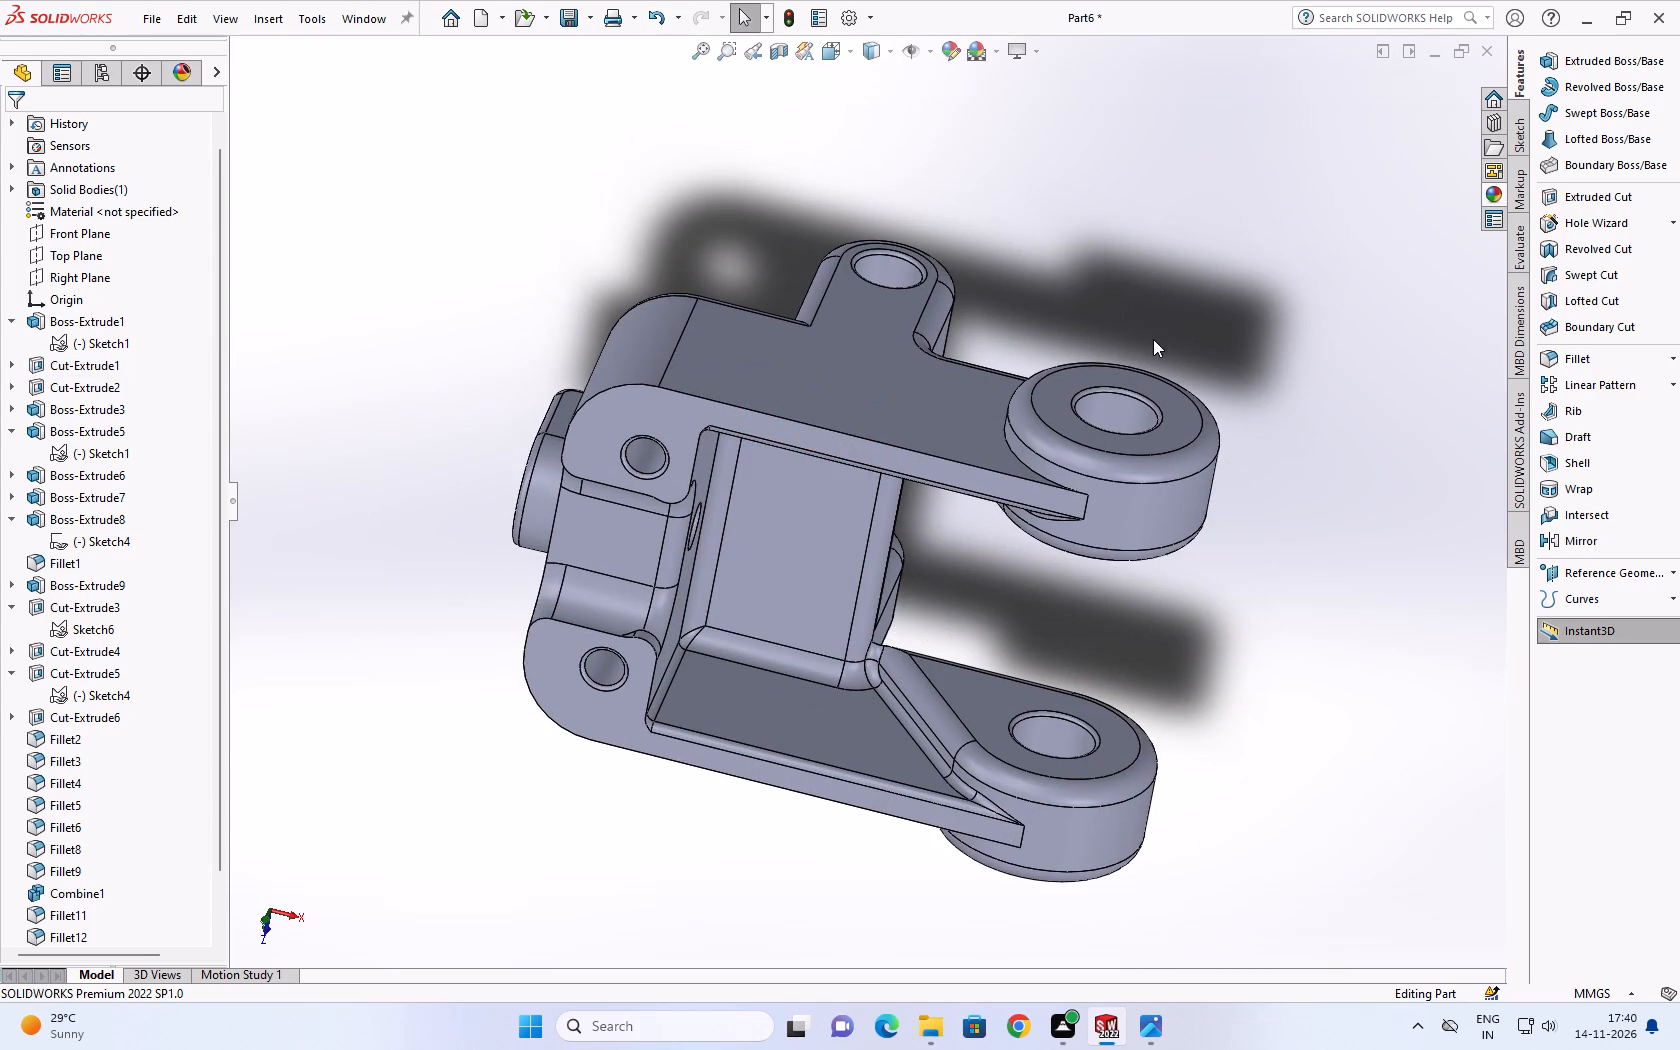
scroll(1084, 449, "up", 3)
scroll(1183, 711, "up", 3)
scroll(657, 683, "down", 2)
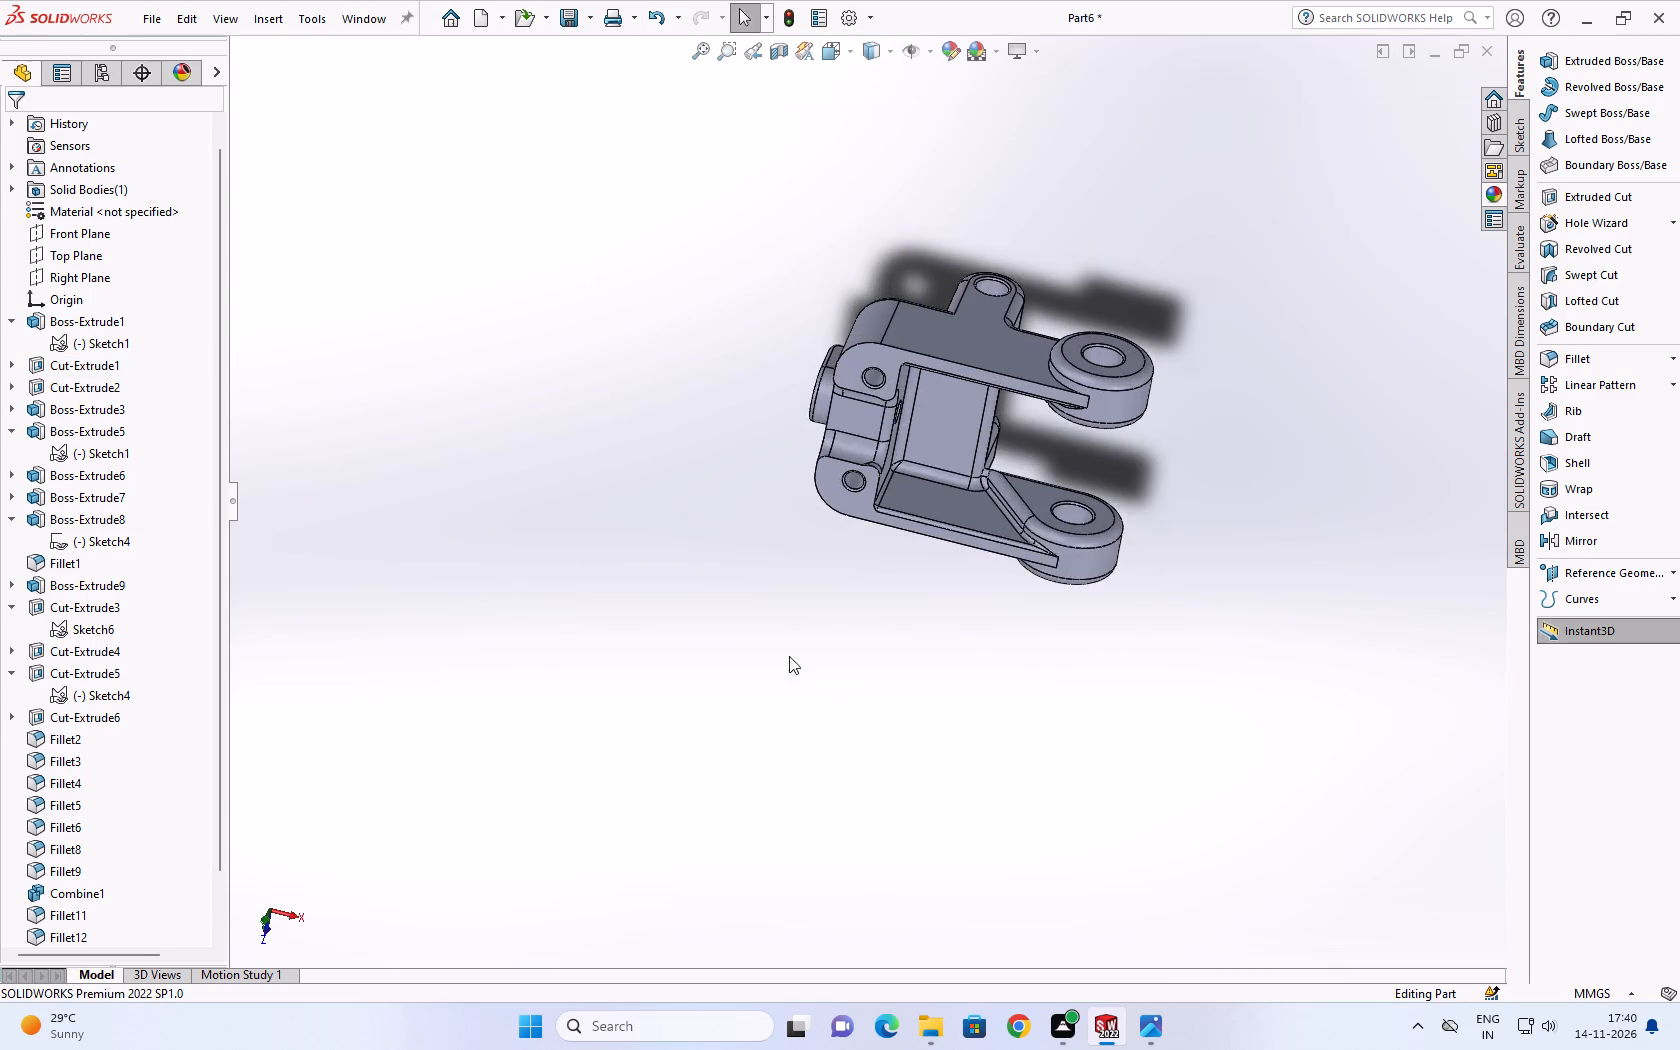
scroll(877, 572, "down", 7)
scroll(963, 439, "up", 2)
scroll(958, 372, "down", 2)
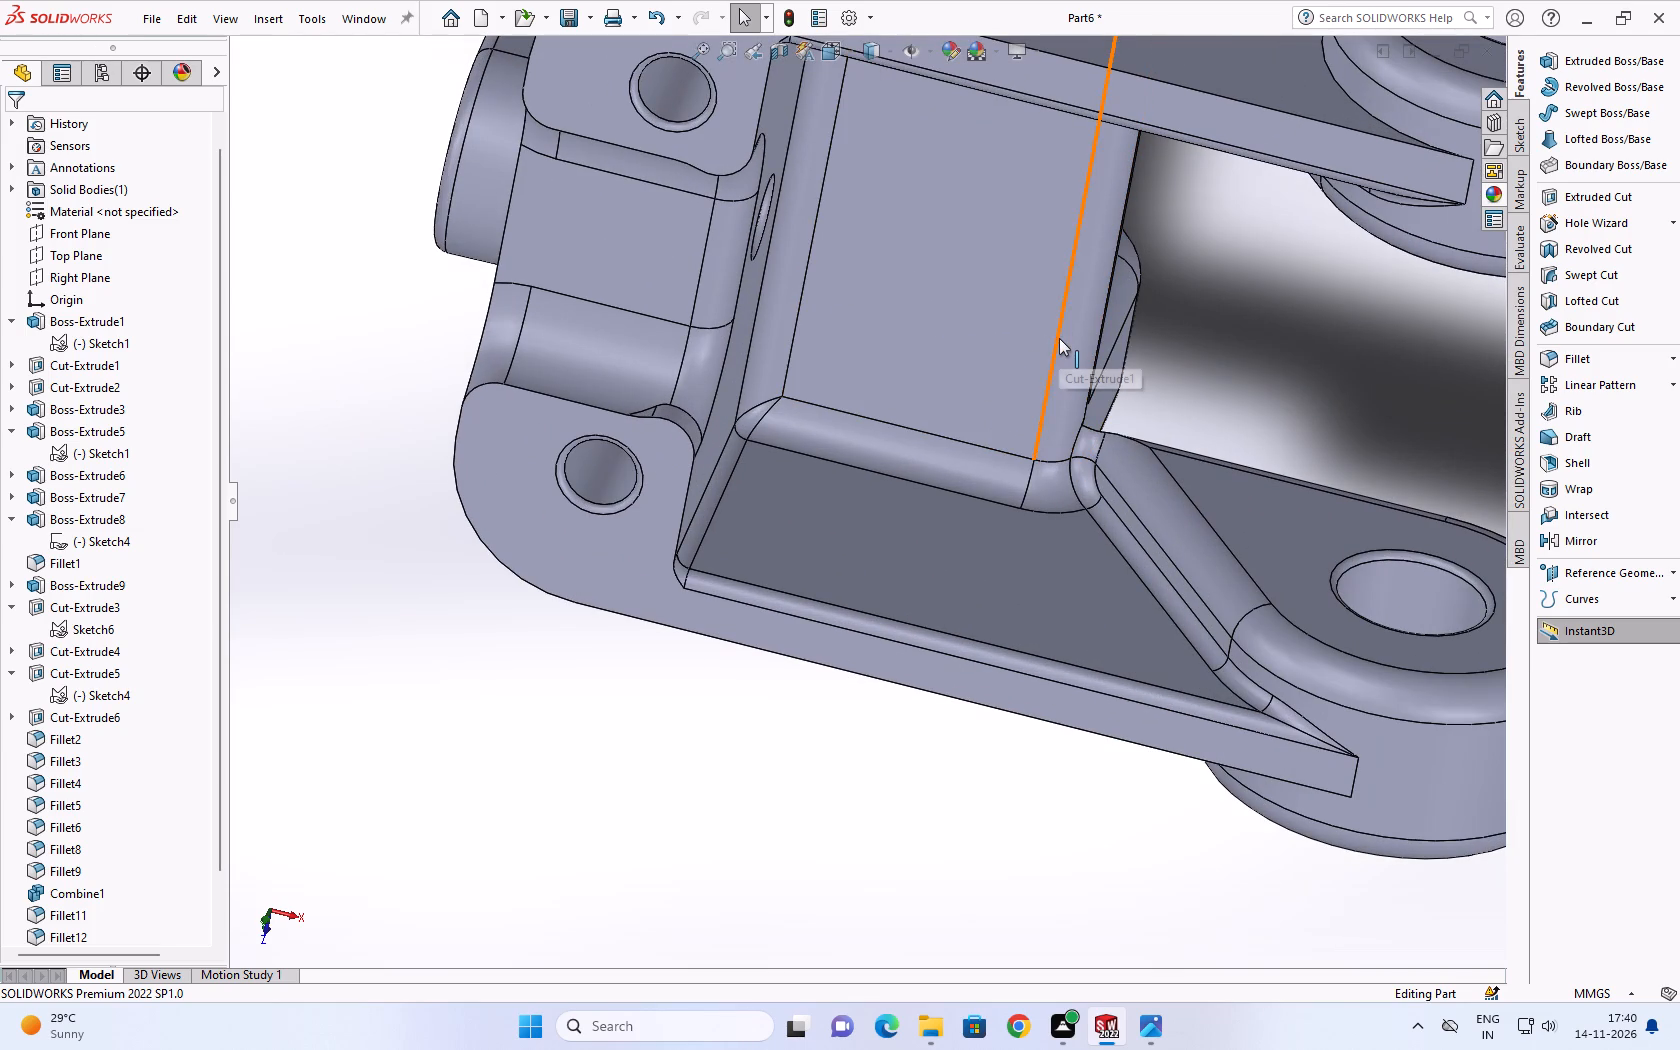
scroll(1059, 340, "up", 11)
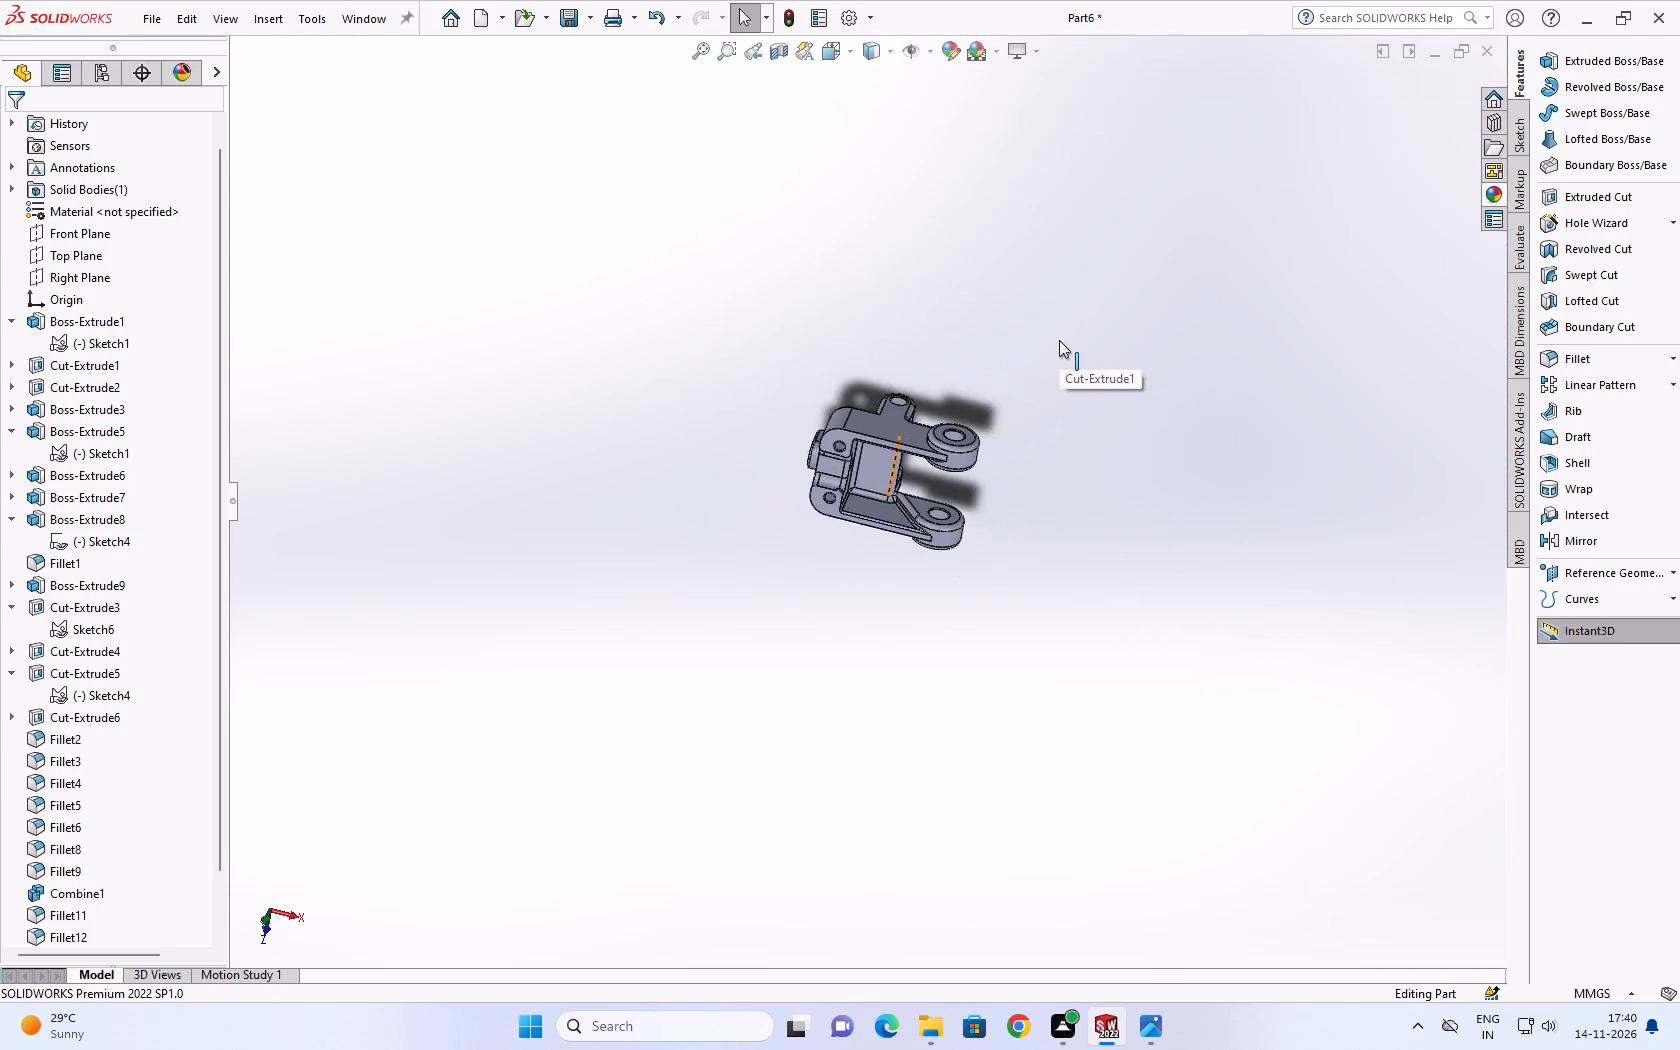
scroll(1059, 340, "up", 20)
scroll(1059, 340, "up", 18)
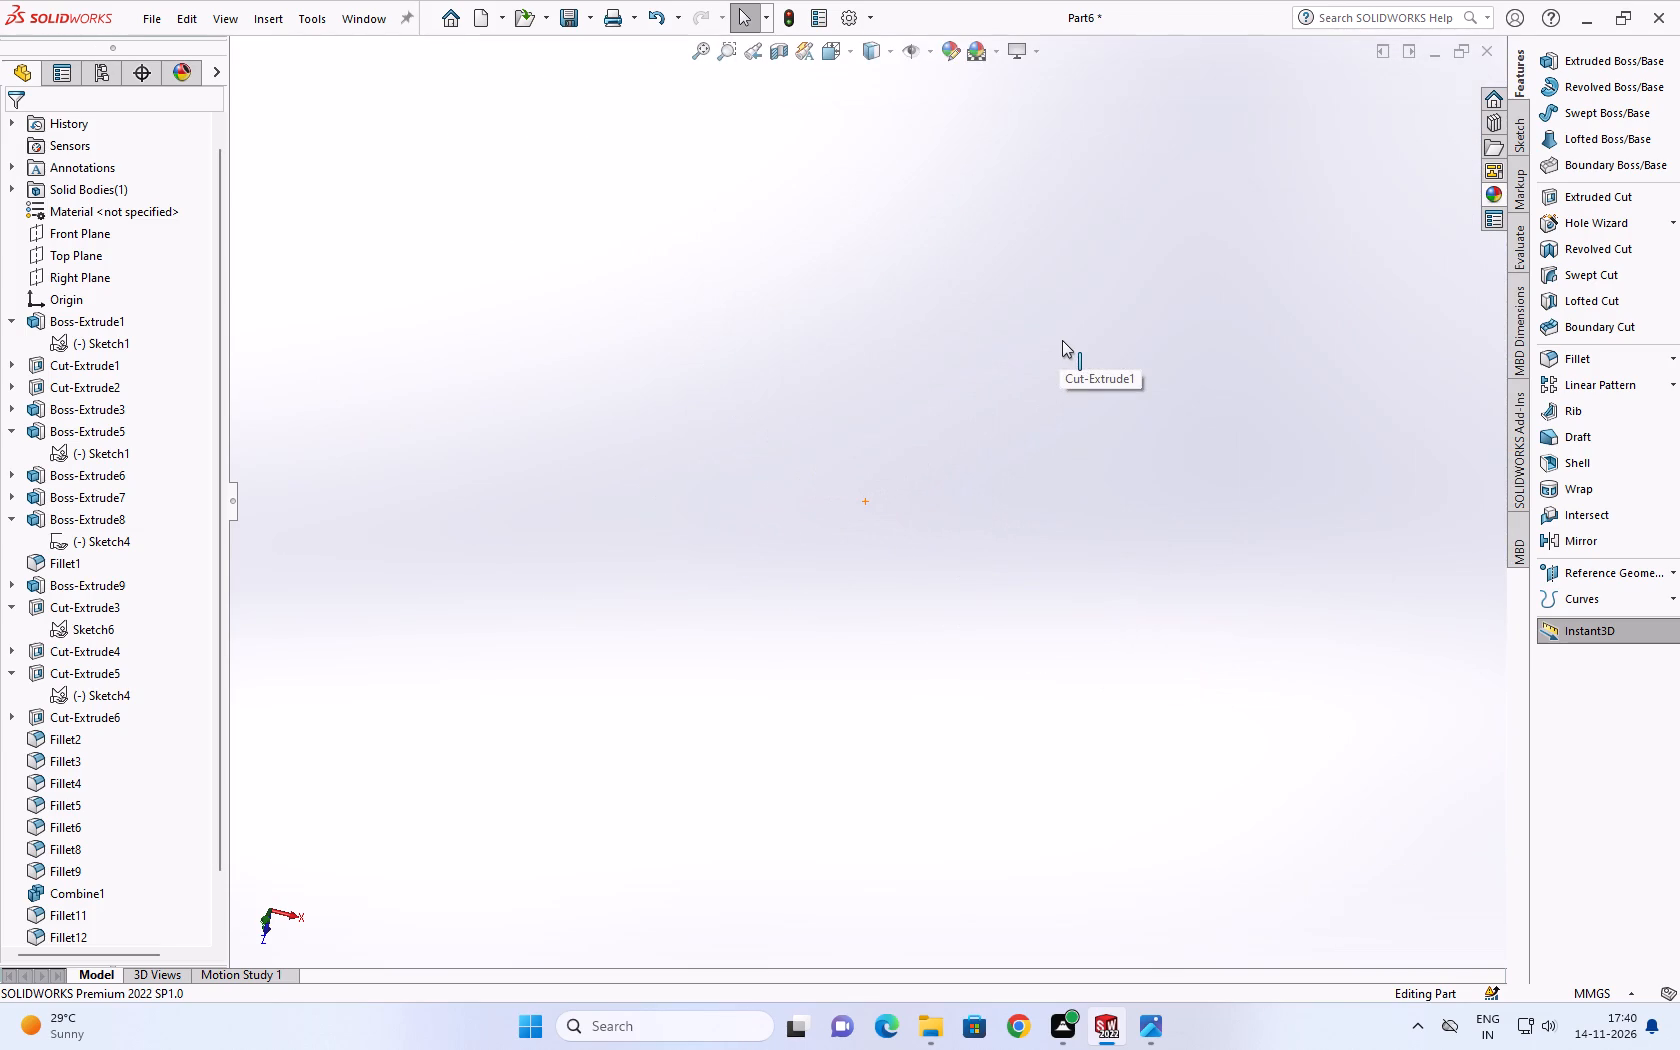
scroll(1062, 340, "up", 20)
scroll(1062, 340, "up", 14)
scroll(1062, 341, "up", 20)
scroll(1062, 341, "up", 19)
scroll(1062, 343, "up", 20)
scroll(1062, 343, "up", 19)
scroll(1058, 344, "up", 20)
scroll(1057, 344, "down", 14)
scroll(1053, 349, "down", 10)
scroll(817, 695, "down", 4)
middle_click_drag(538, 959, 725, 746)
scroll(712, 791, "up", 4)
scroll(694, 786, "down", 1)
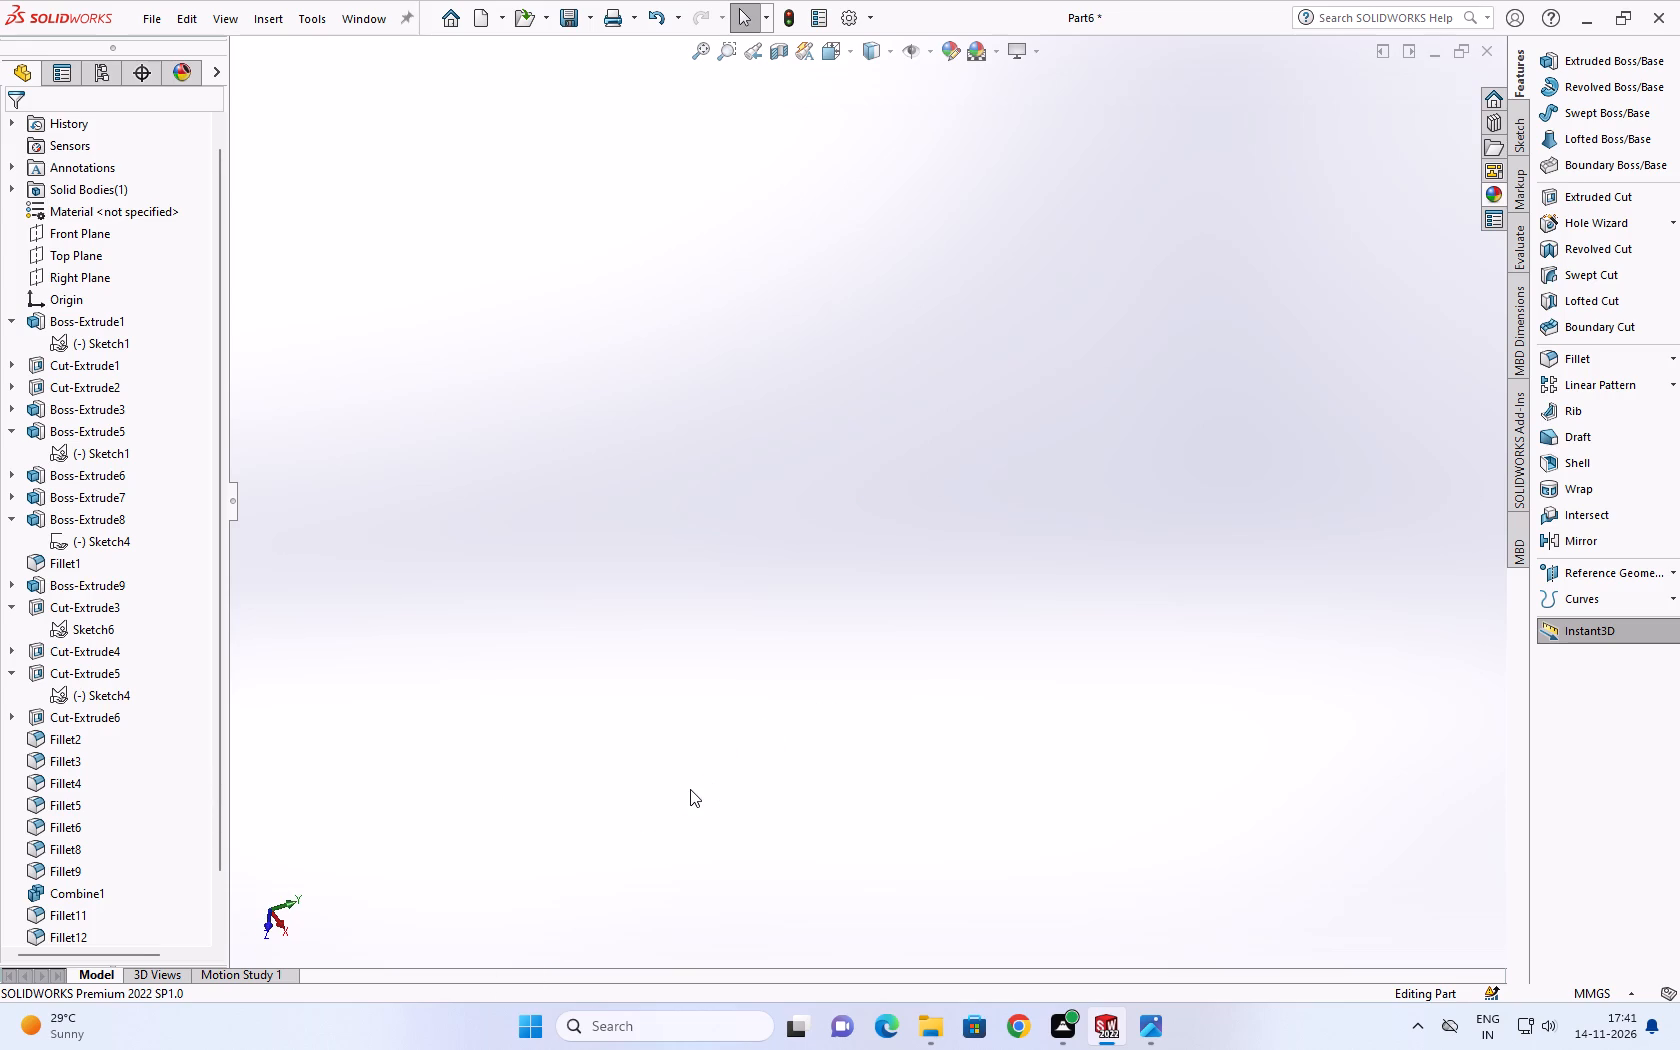
Bring the whole bracket back into view, examine it from an orbited angle, and return to the standard top view.
scroll(690, 789, "up", 4)
scroll(690, 789, "down", 4)
scroll(690, 793, "up", 3)
scroll(683, 772, "down", 3)
scroll(683, 771, "up", 2)
scroll(683, 771, "down", 20)
scroll(683, 771, "down", 4)
left_click(693, 45)
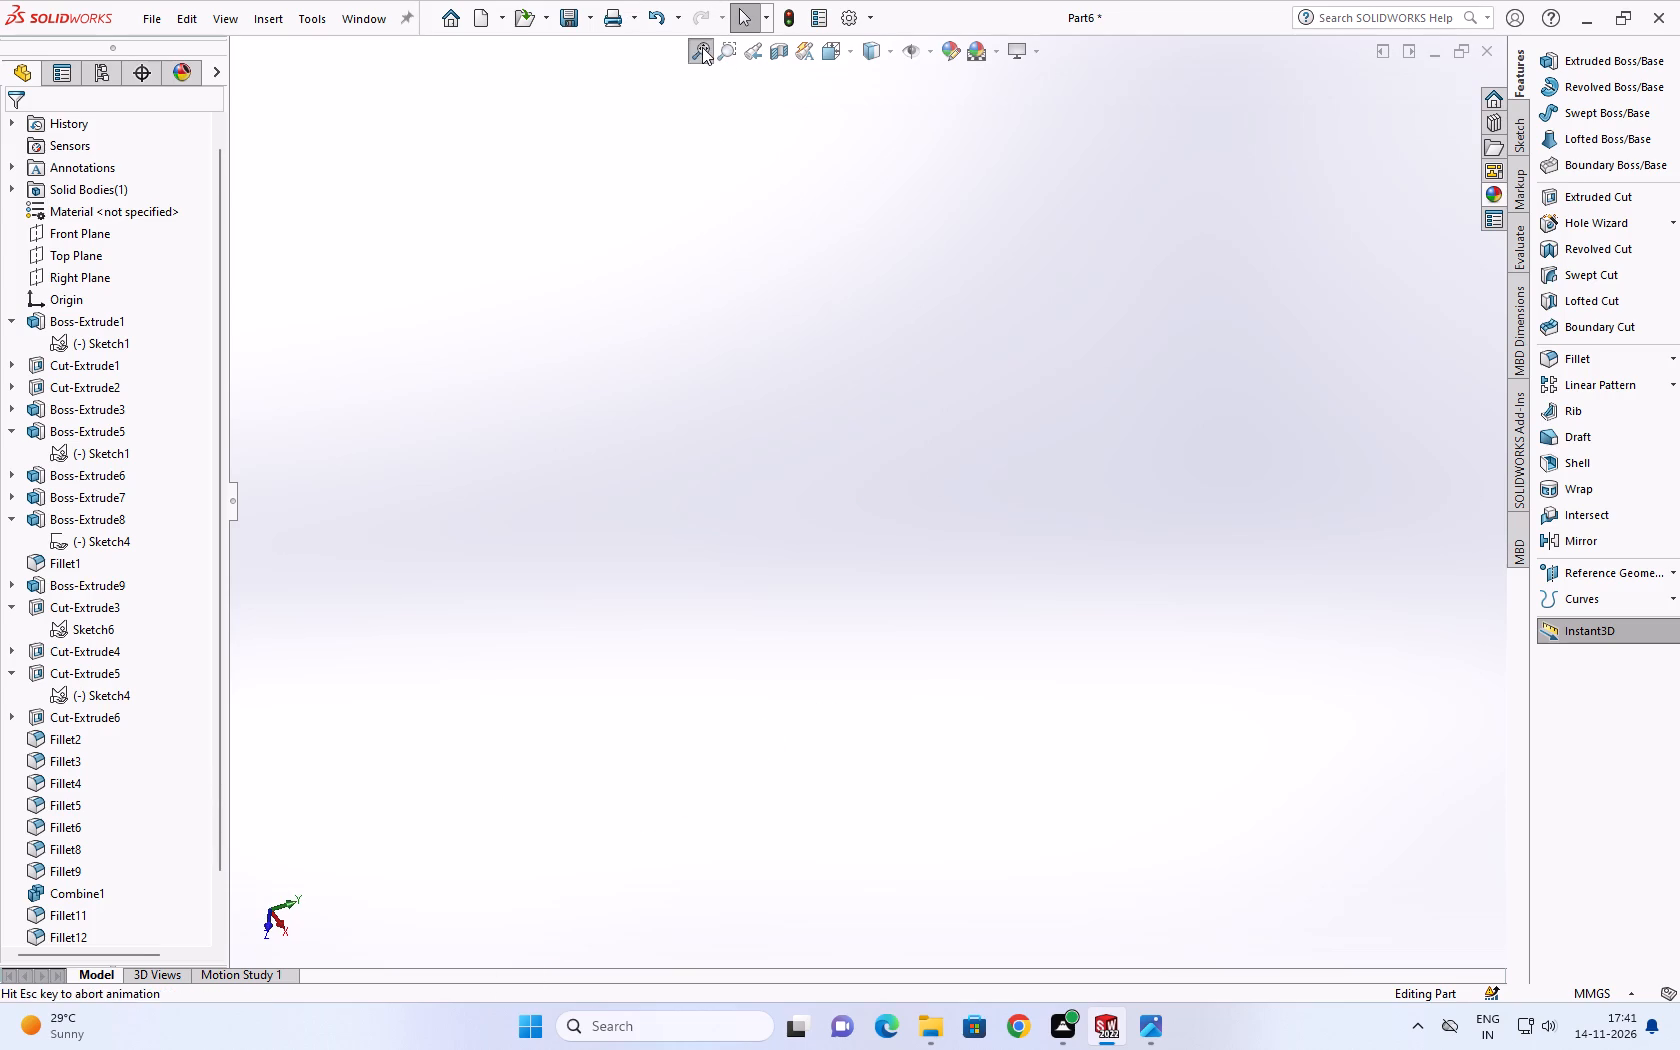
scroll(794, 291, "up", 2)
scroll(839, 329, "down", 2)
middle_click_drag(840, 335, 708, 495)
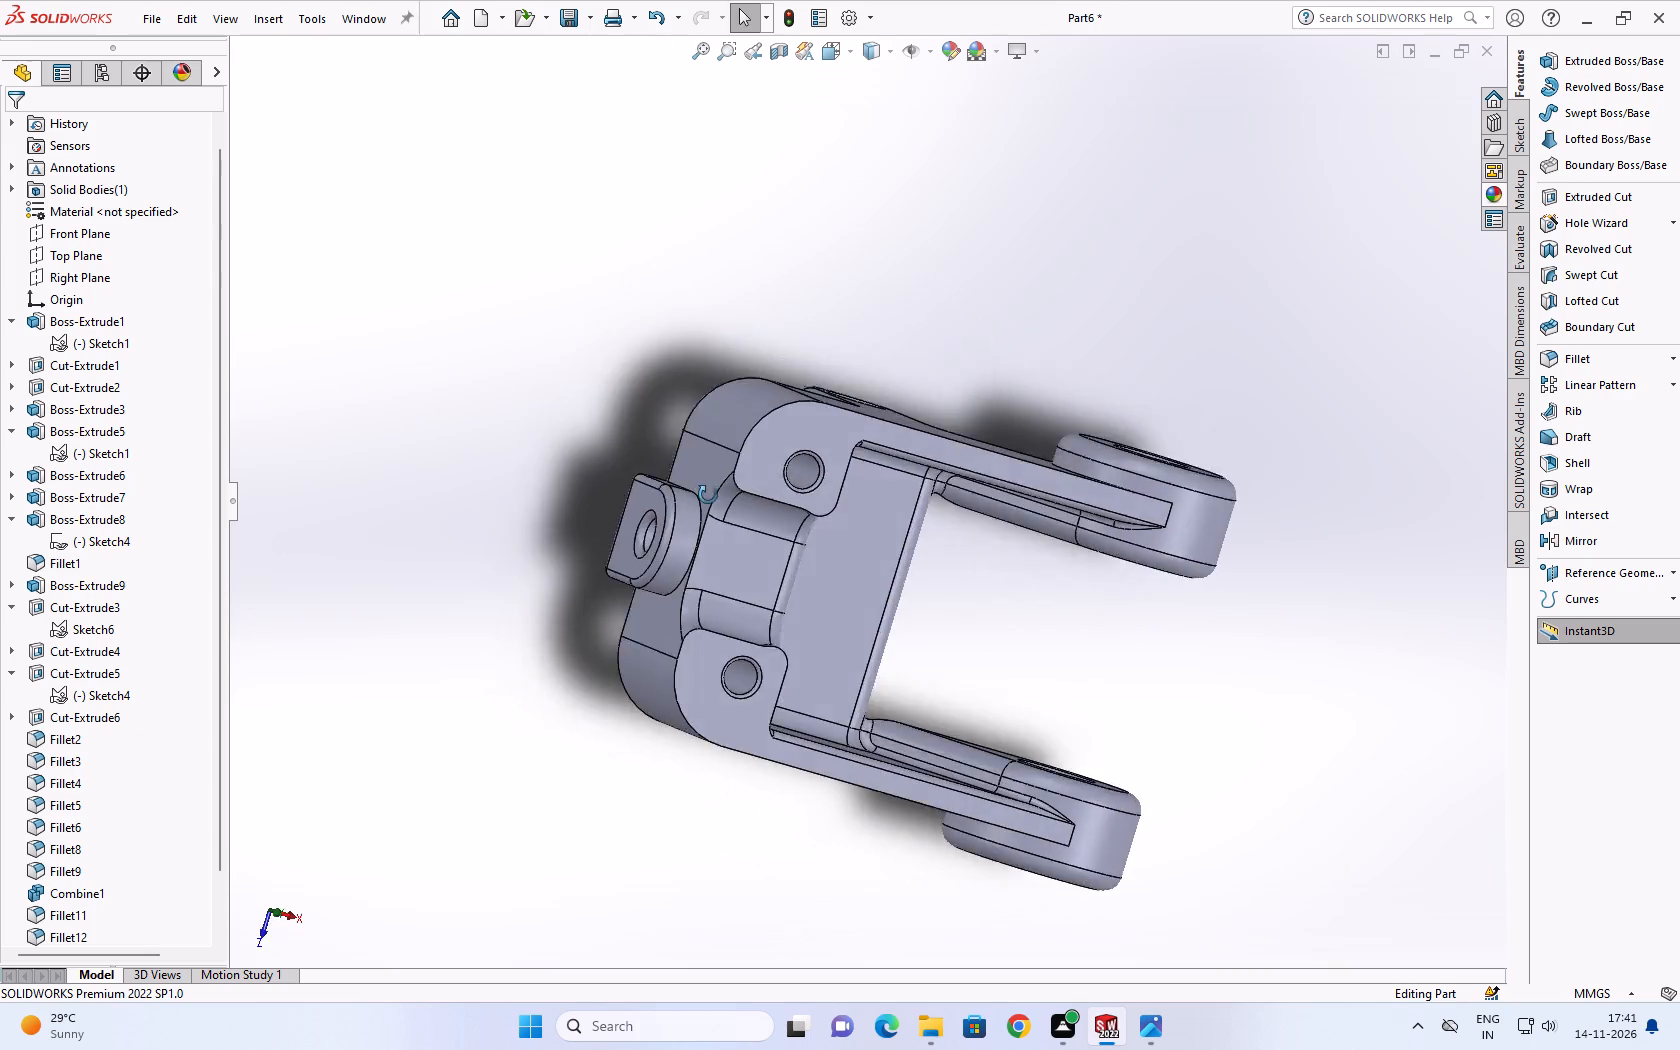
middle_click_drag(708, 495, 629, 510)
right_click_drag(1284, 569, 1322, 478)
Examine the bracket's pocket, mounting holes and arms in the top view, both as a whole and up close.
scroll(1299, 494, "up", 1)
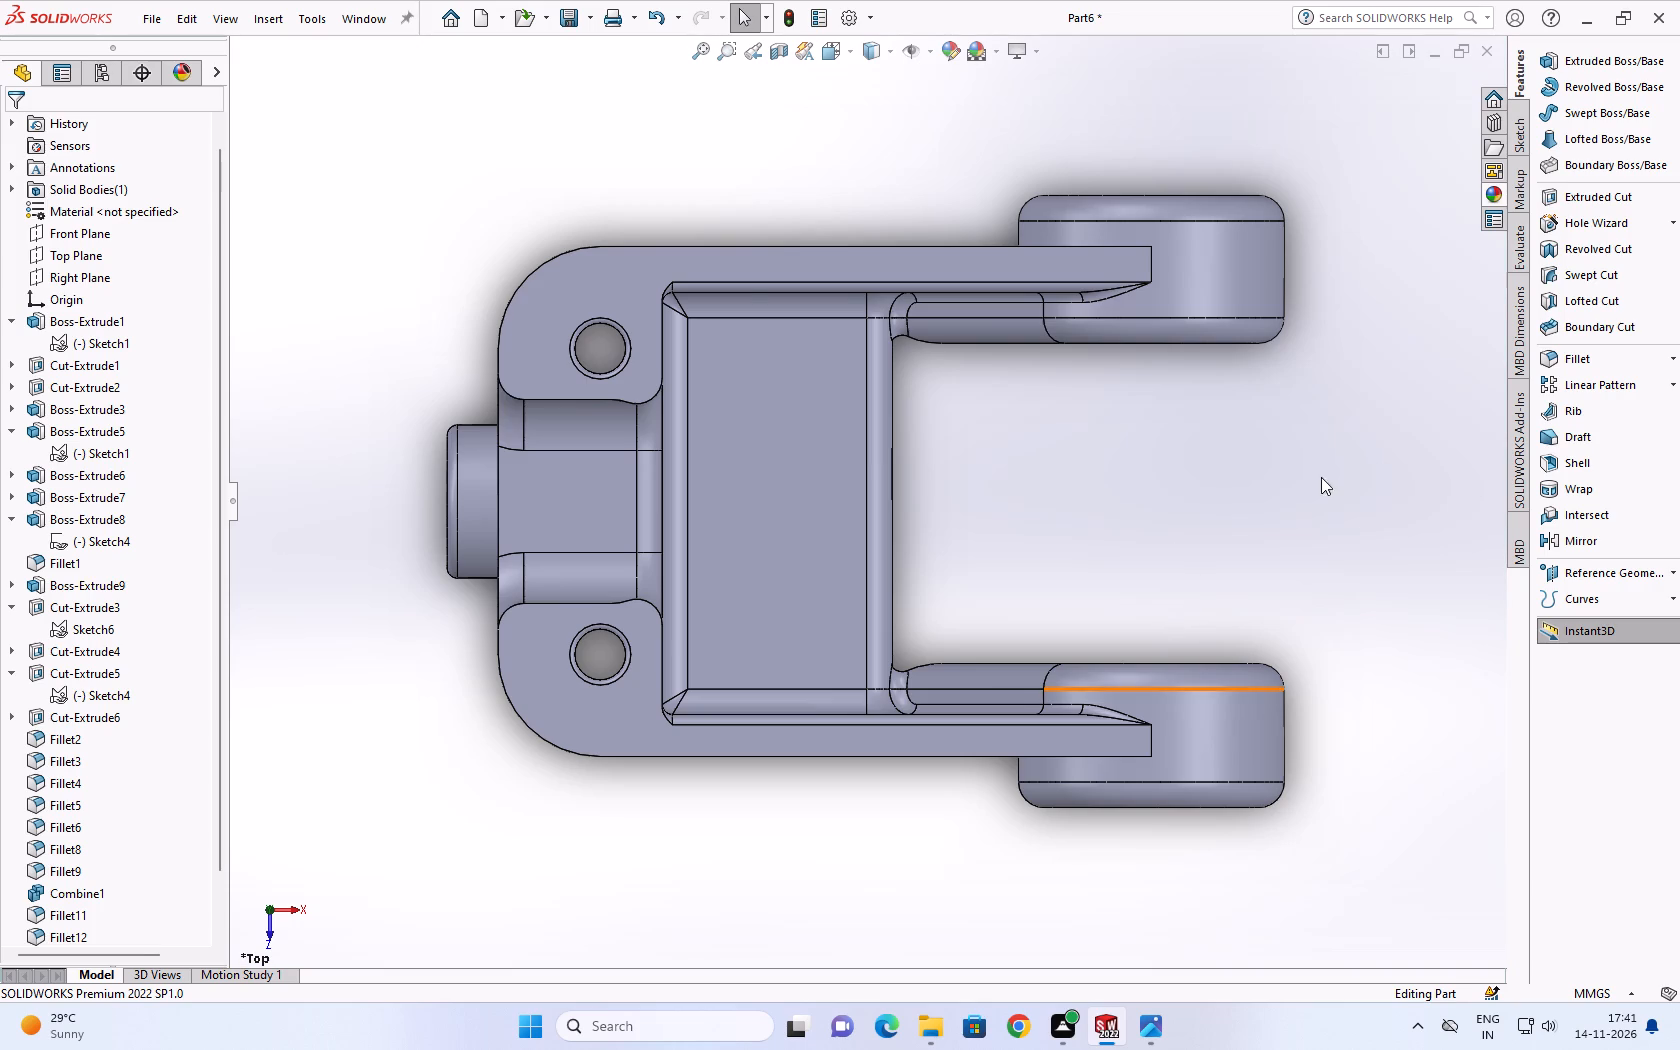
scroll(1304, 476, "up", 3)
scroll(997, 499, "down", 2)
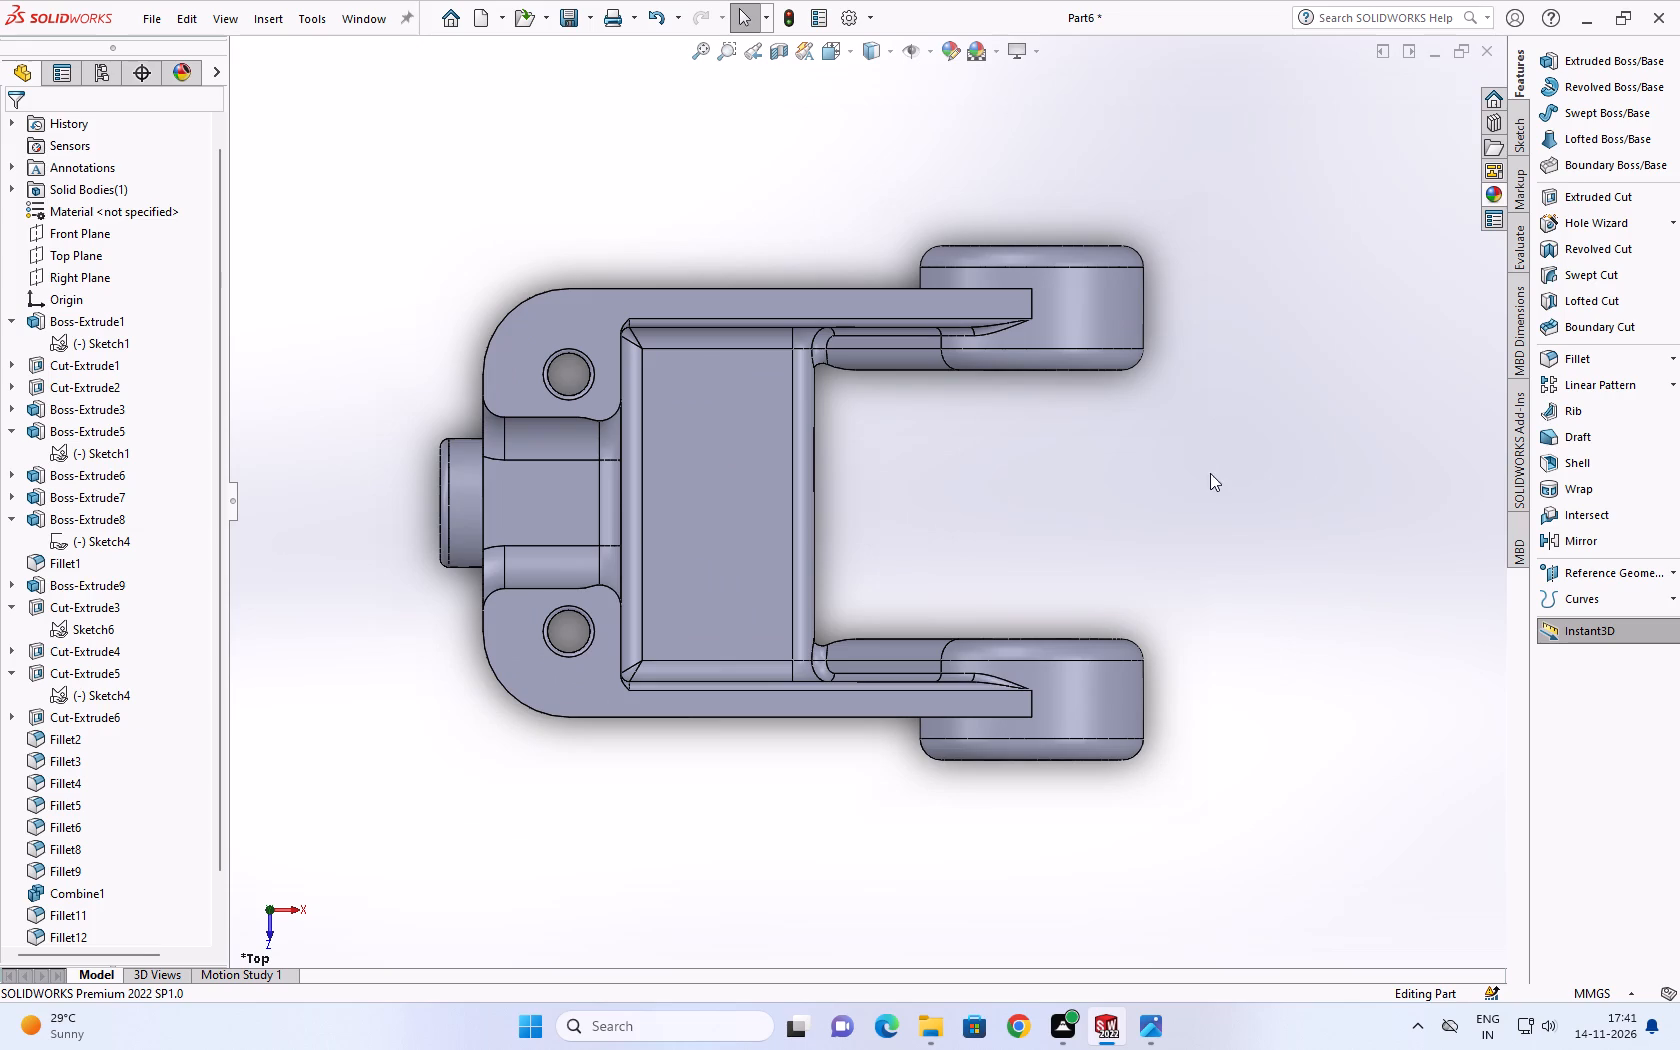
scroll(1255, 529, "up", 3)
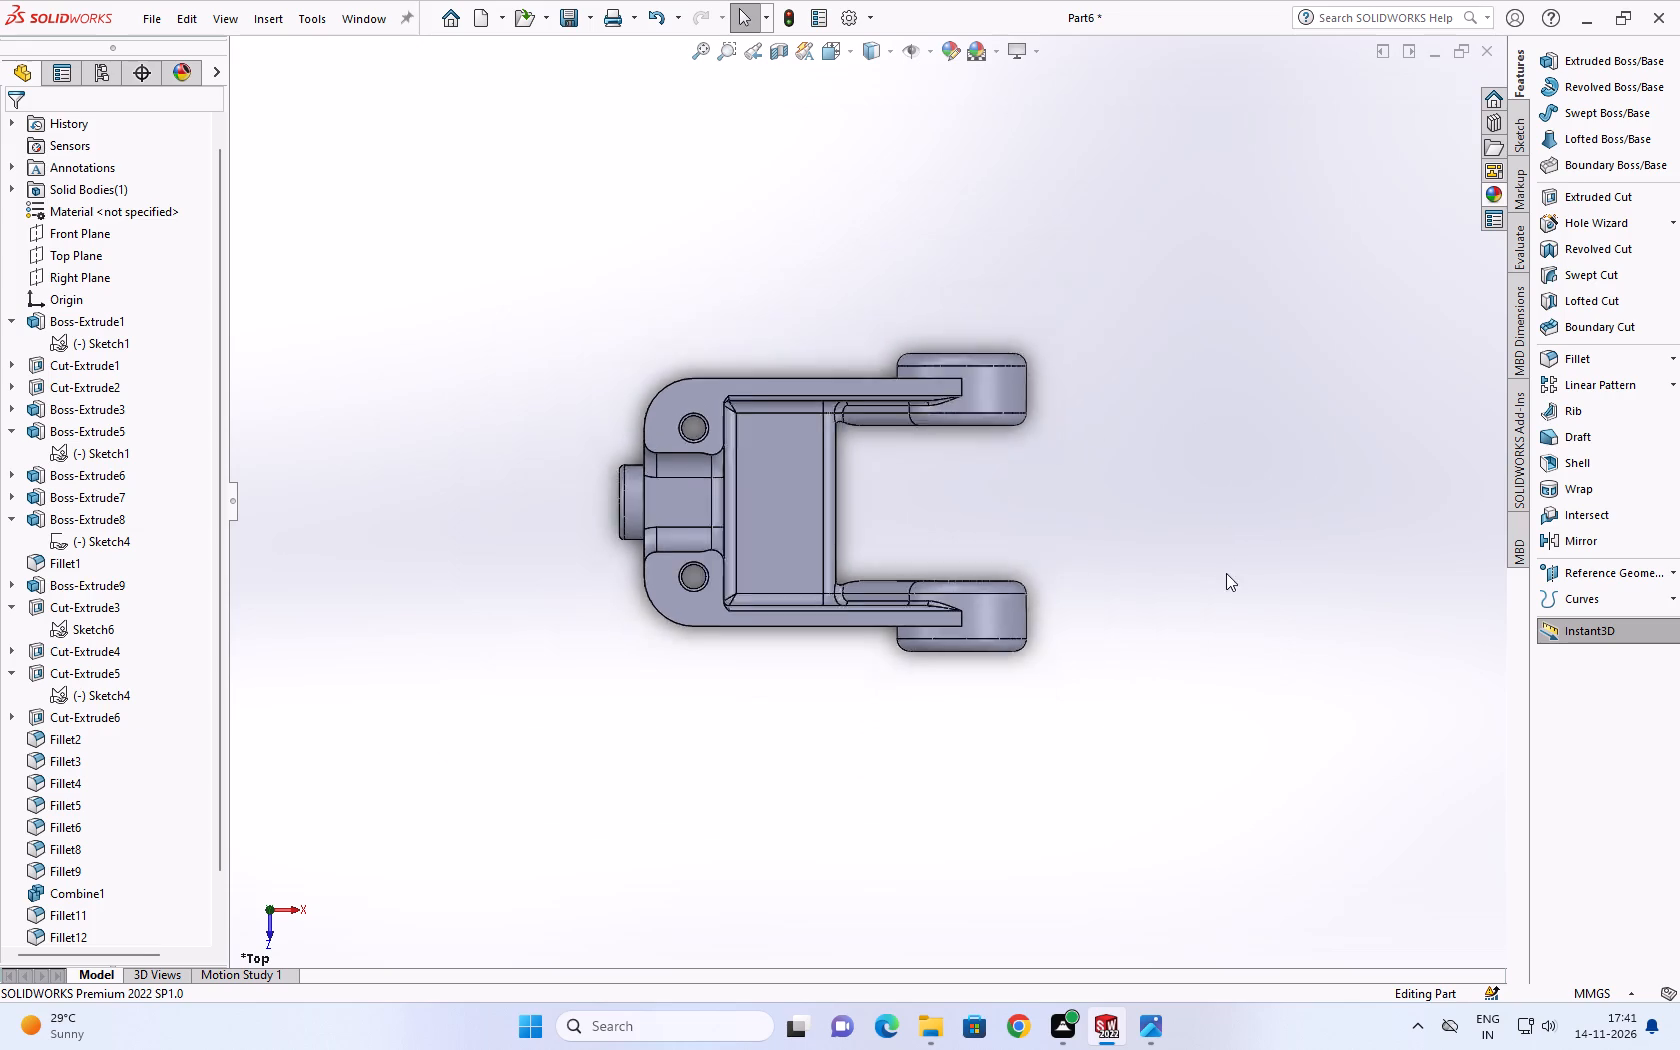
scroll(1226, 573, "up", 1)
scroll(781, 613, "up", 2)
scroll(787, 574, "down", 5)
scroll(958, 381, "up", 8)
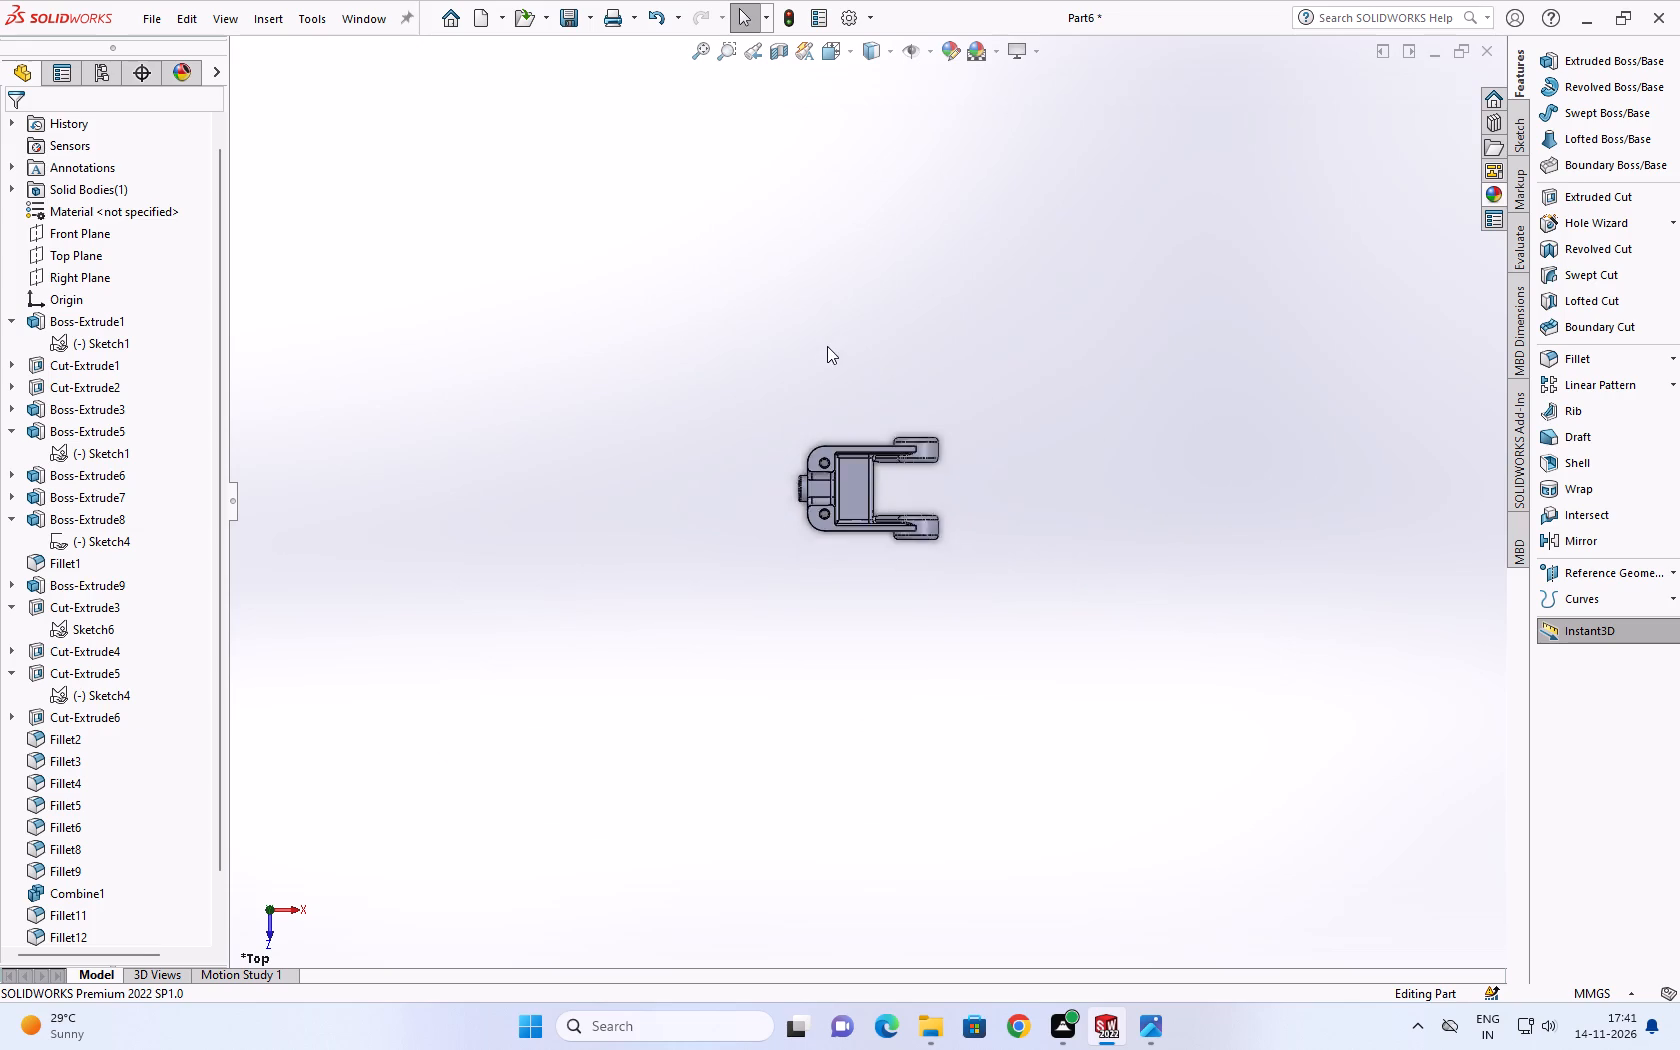
scroll(827, 347, "down", 8)
scroll(819, 524, "down", 2)
scroll(986, 817, "up", 7)
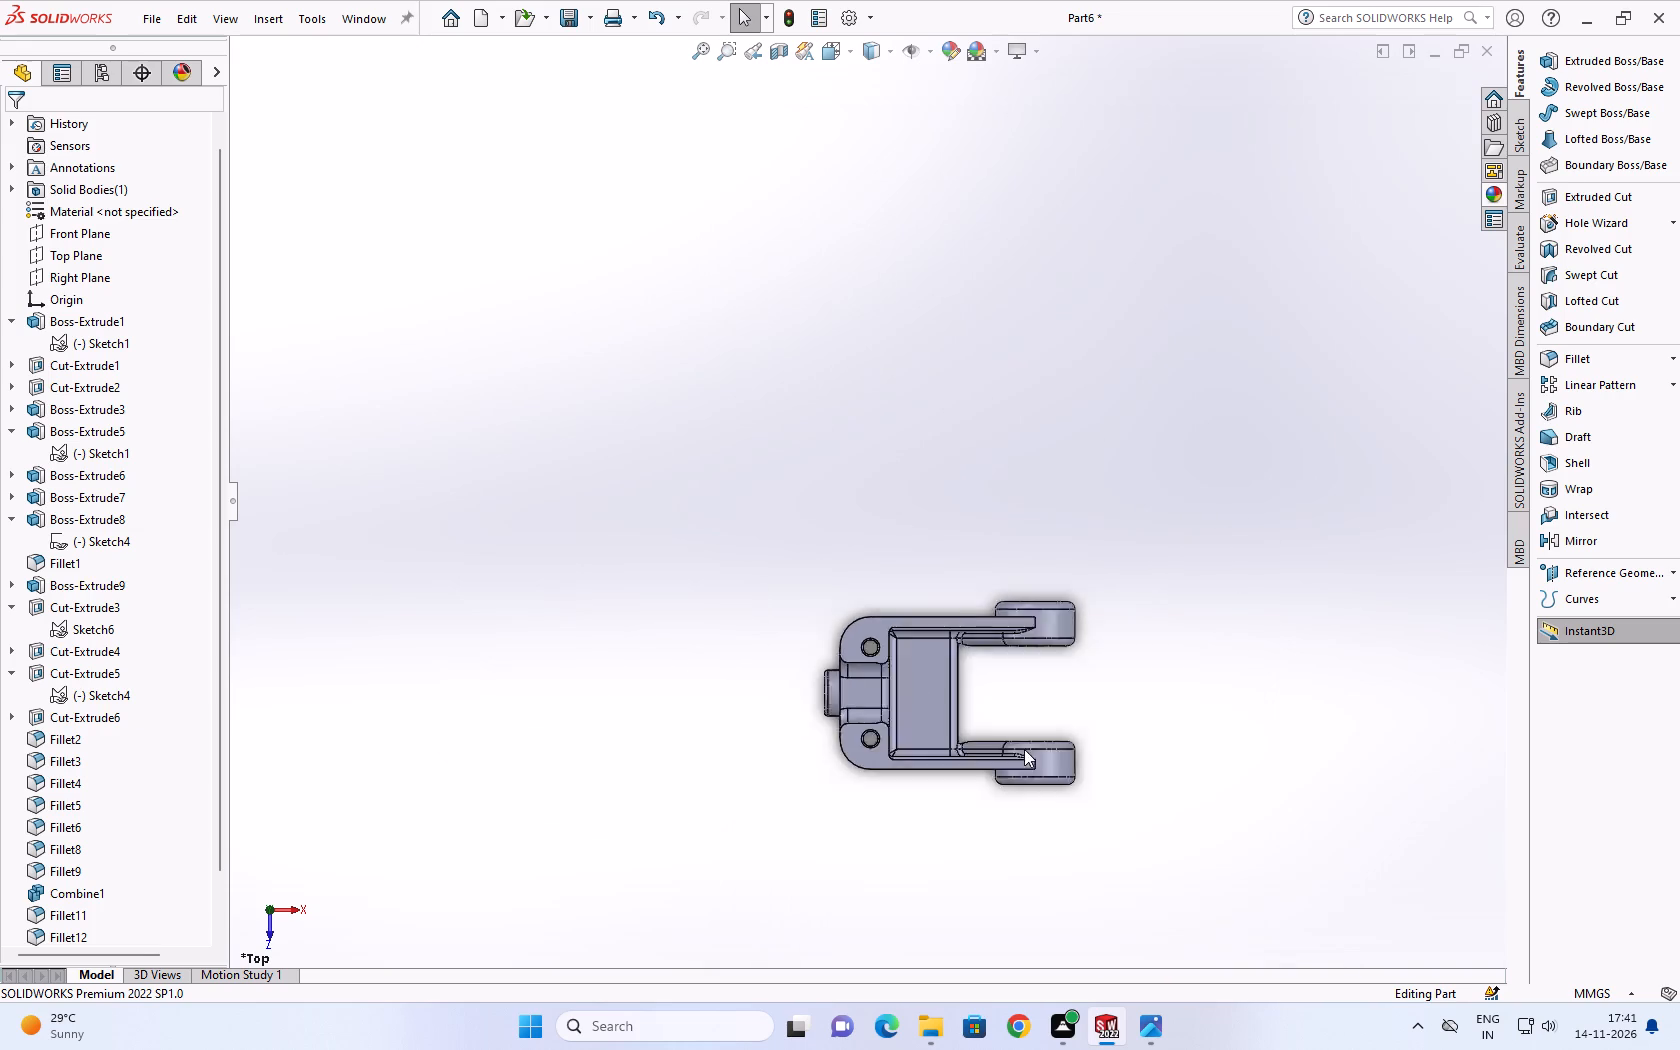
scroll(1018, 750, "down", 8)
scroll(704, 500, "up", 3)
scroll(700, 484, "down", 2)
scroll(697, 484, "up", 2)
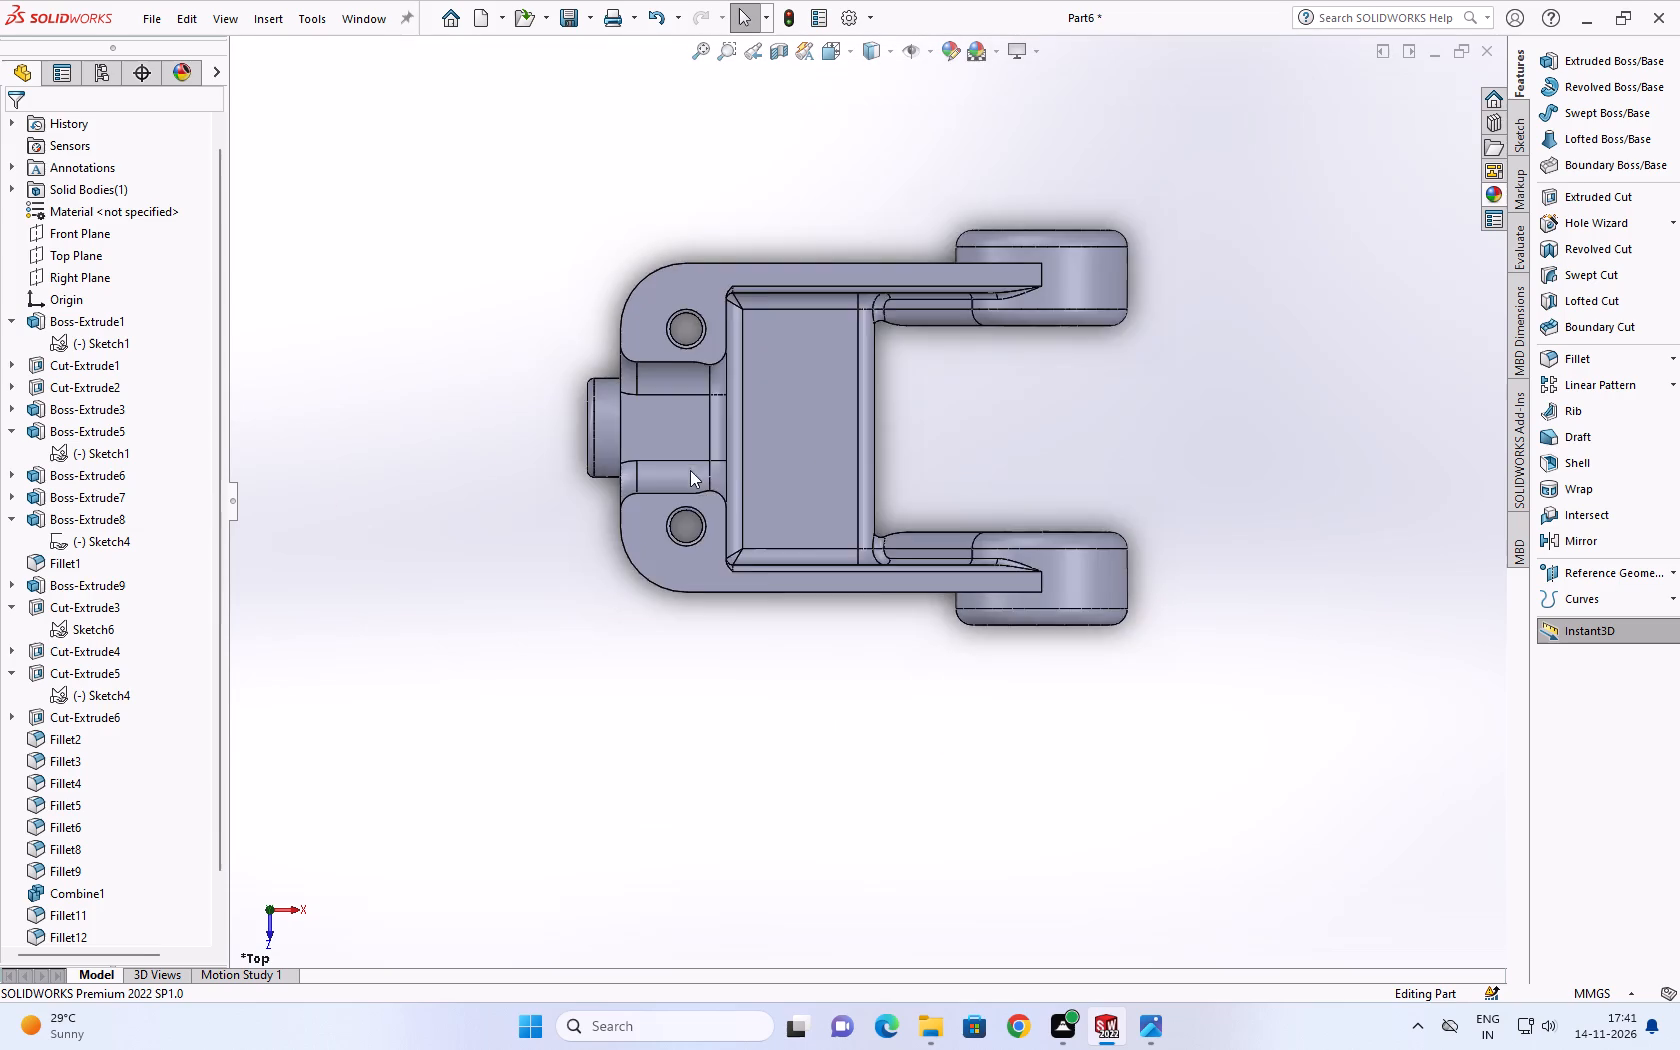
scroll(690, 470, "up", 3)
scroll(729, 444, "down", 5)
scroll(842, 435, "up", 2)
scroll(862, 441, "down", 2)
scroll(922, 454, "up", 2)
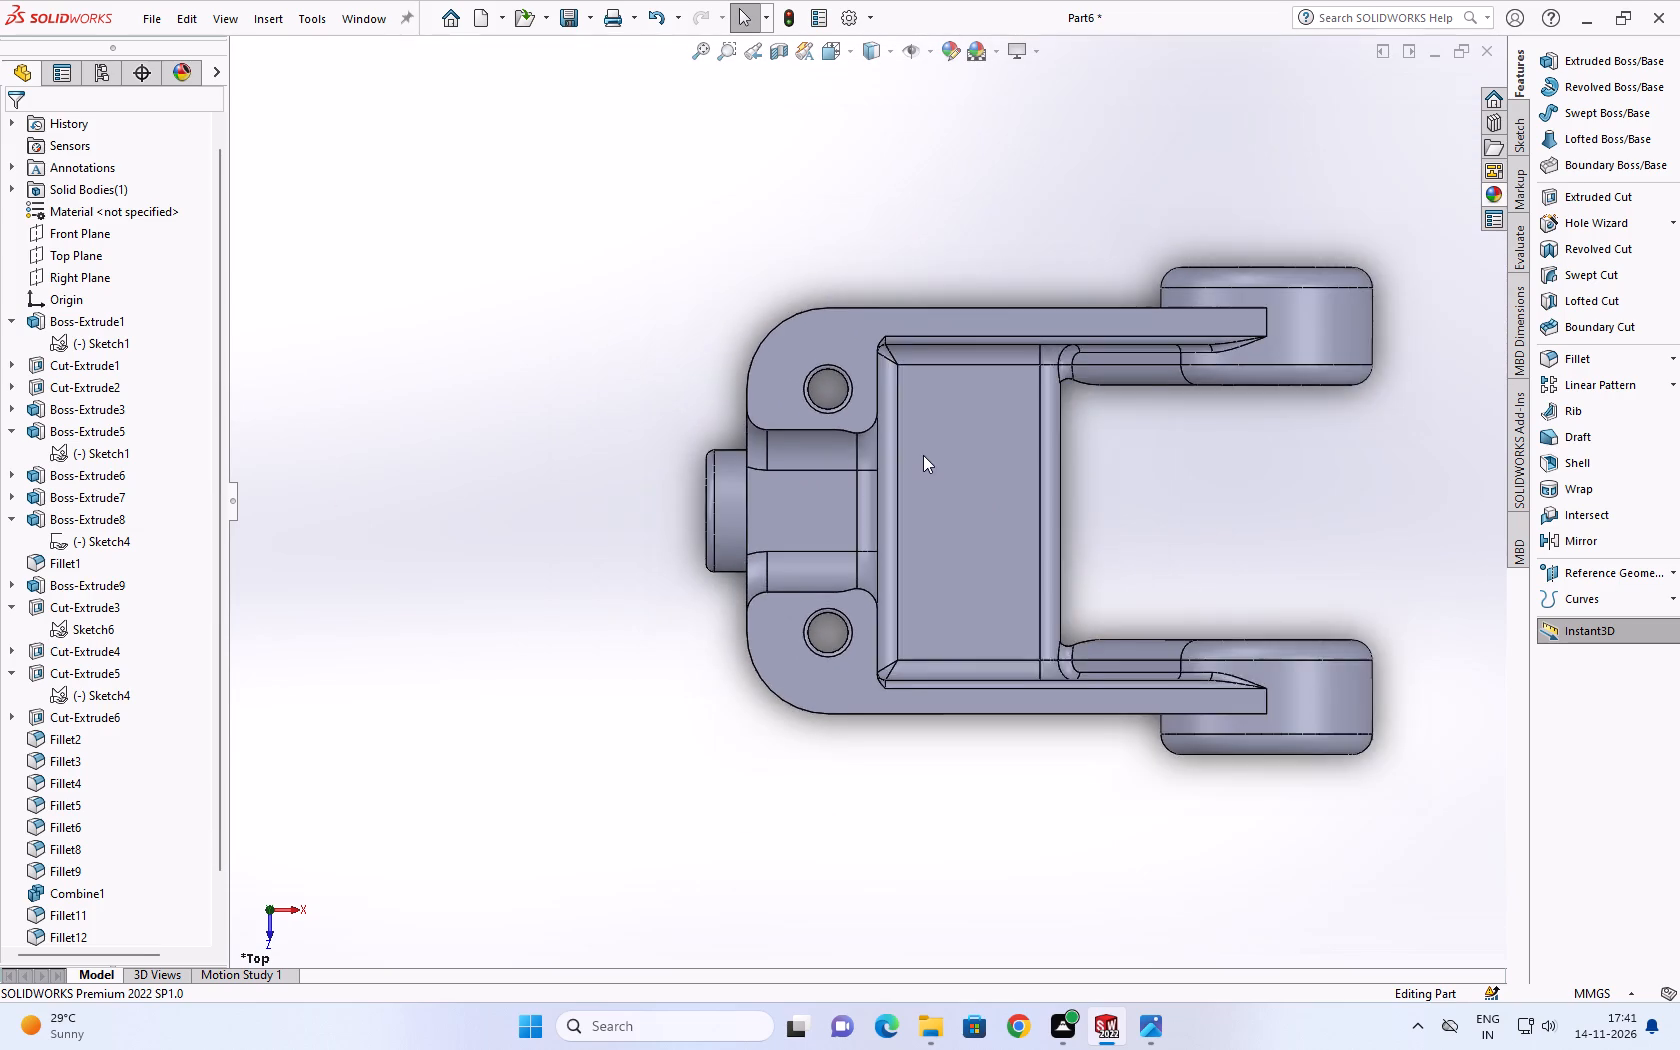
scroll(926, 468, "up", 3)
scroll(941, 510, "down", 9)
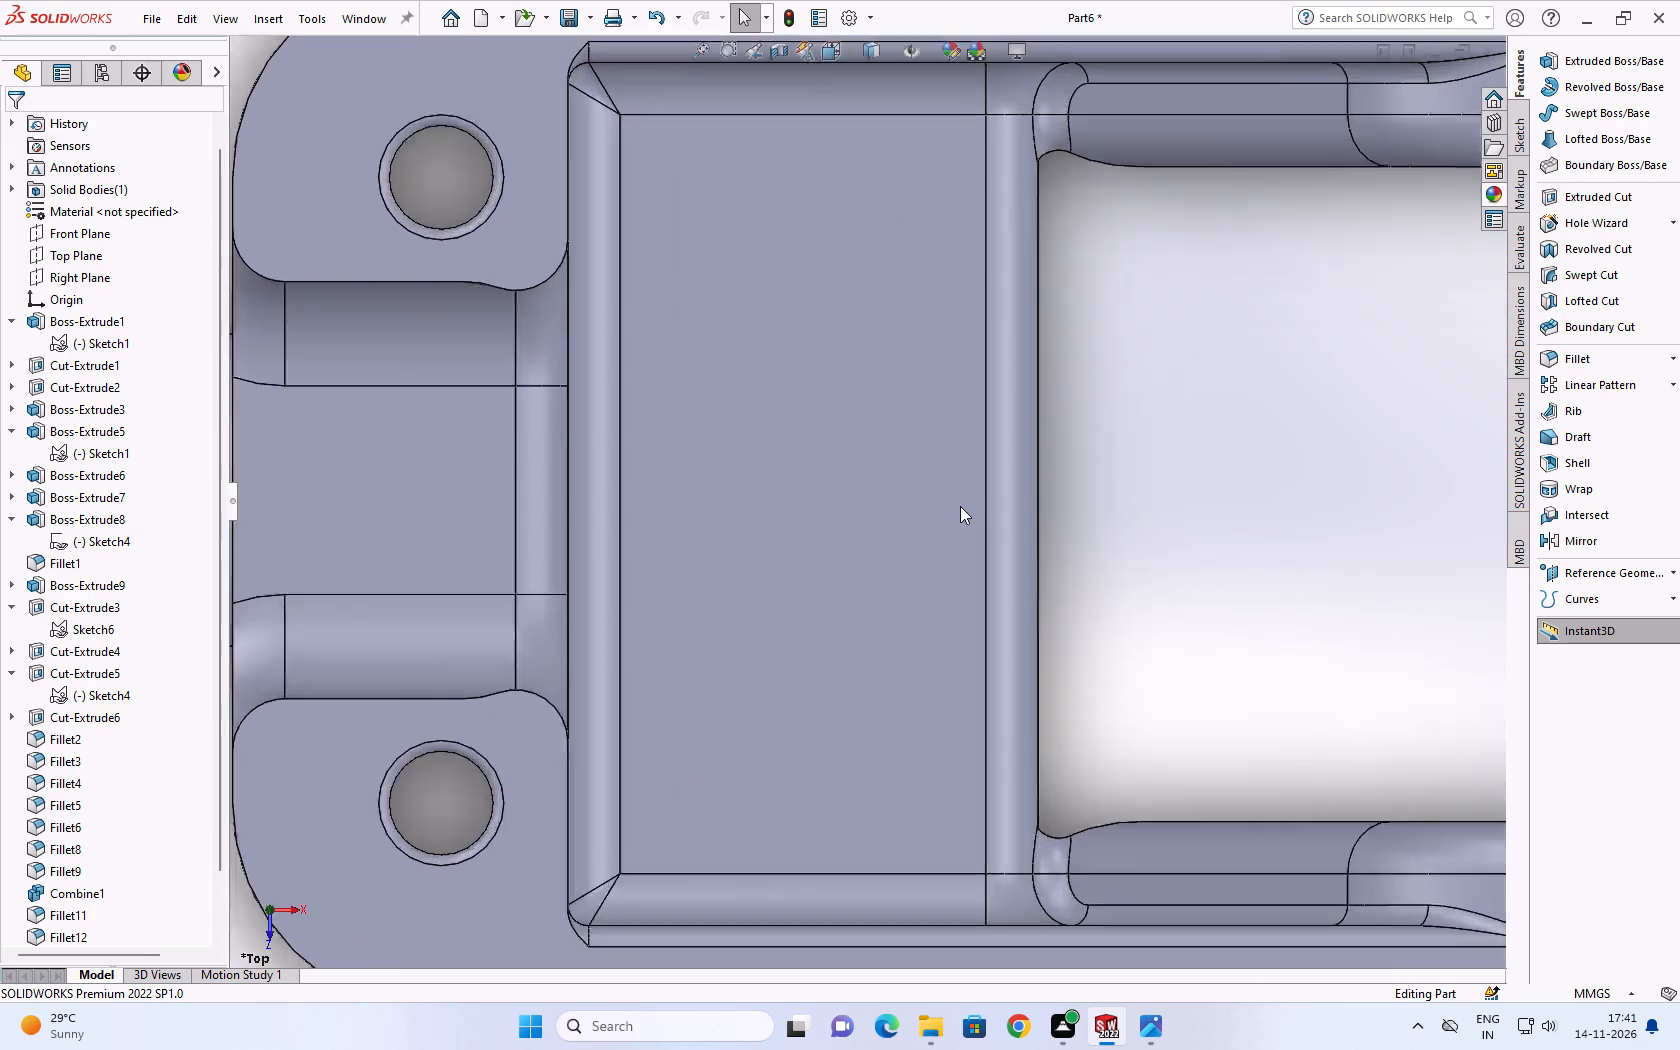
scroll(960, 506, "down", 1)
scroll(960, 506, "up", 10)
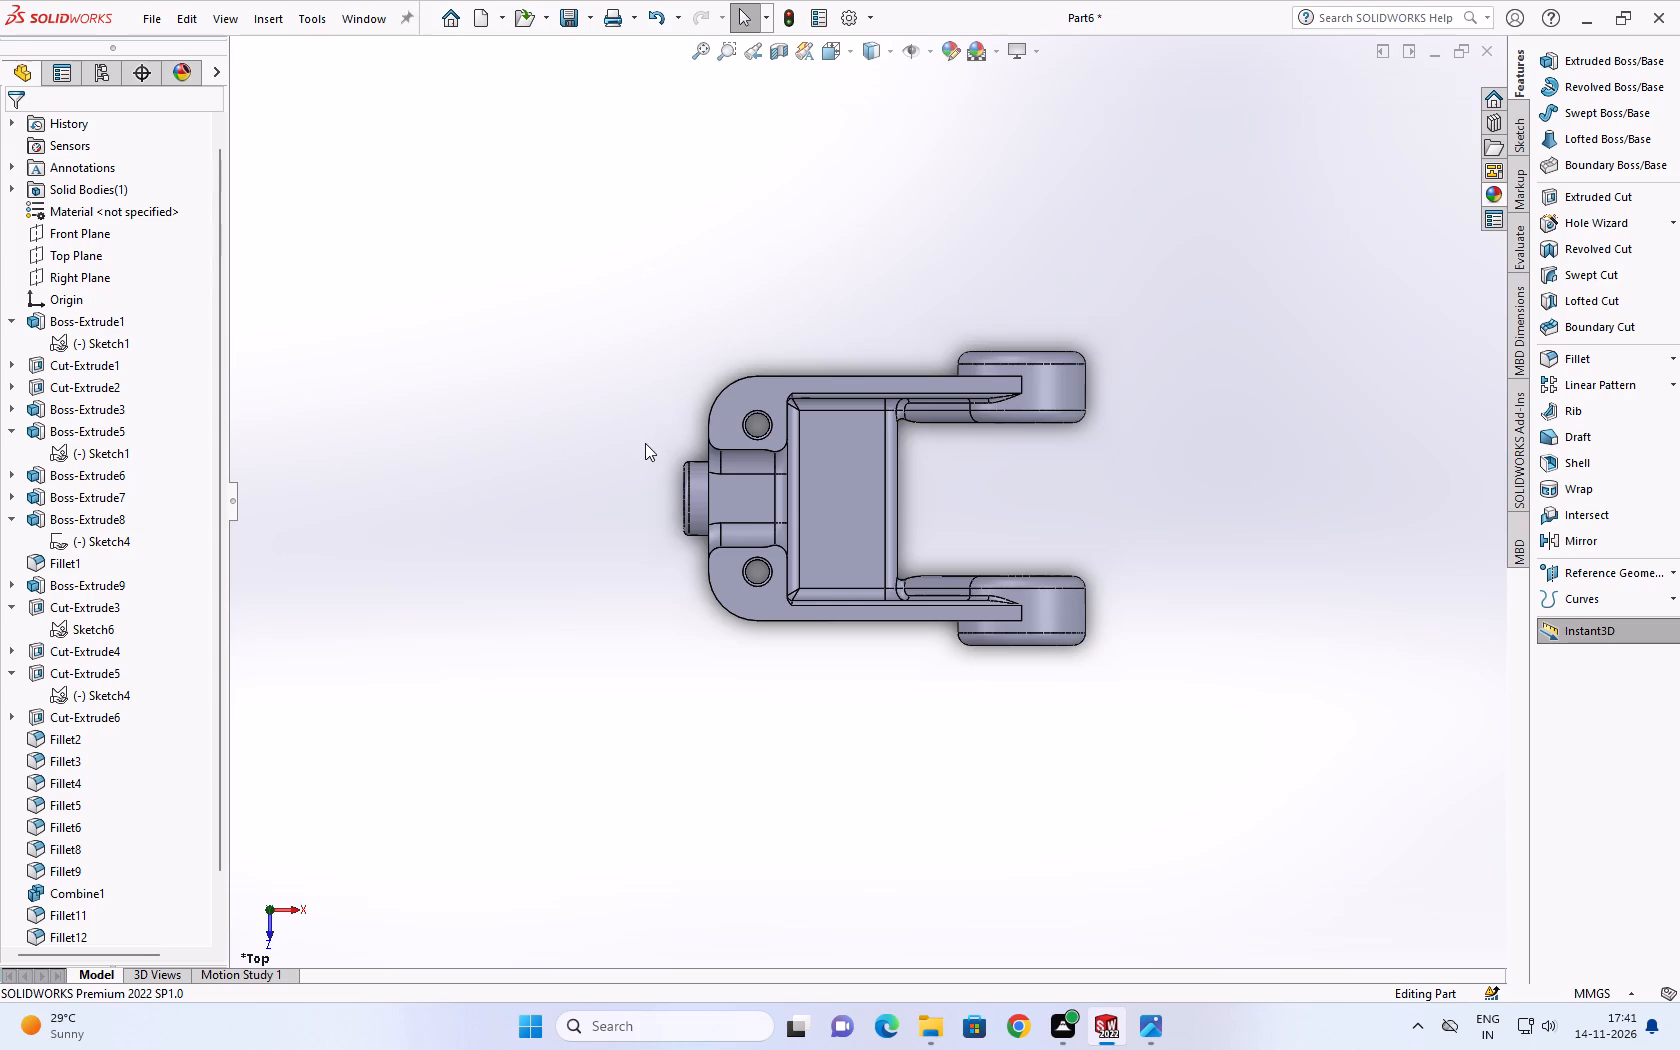
scroll(643, 446, "up", 1)
scroll(638, 472, "down", 2)
scroll(889, 541, "up", 2)
scroll(891, 513, "down", 5)
scroll(916, 501, "up", 3)
scroll(923, 498, "down", 3)
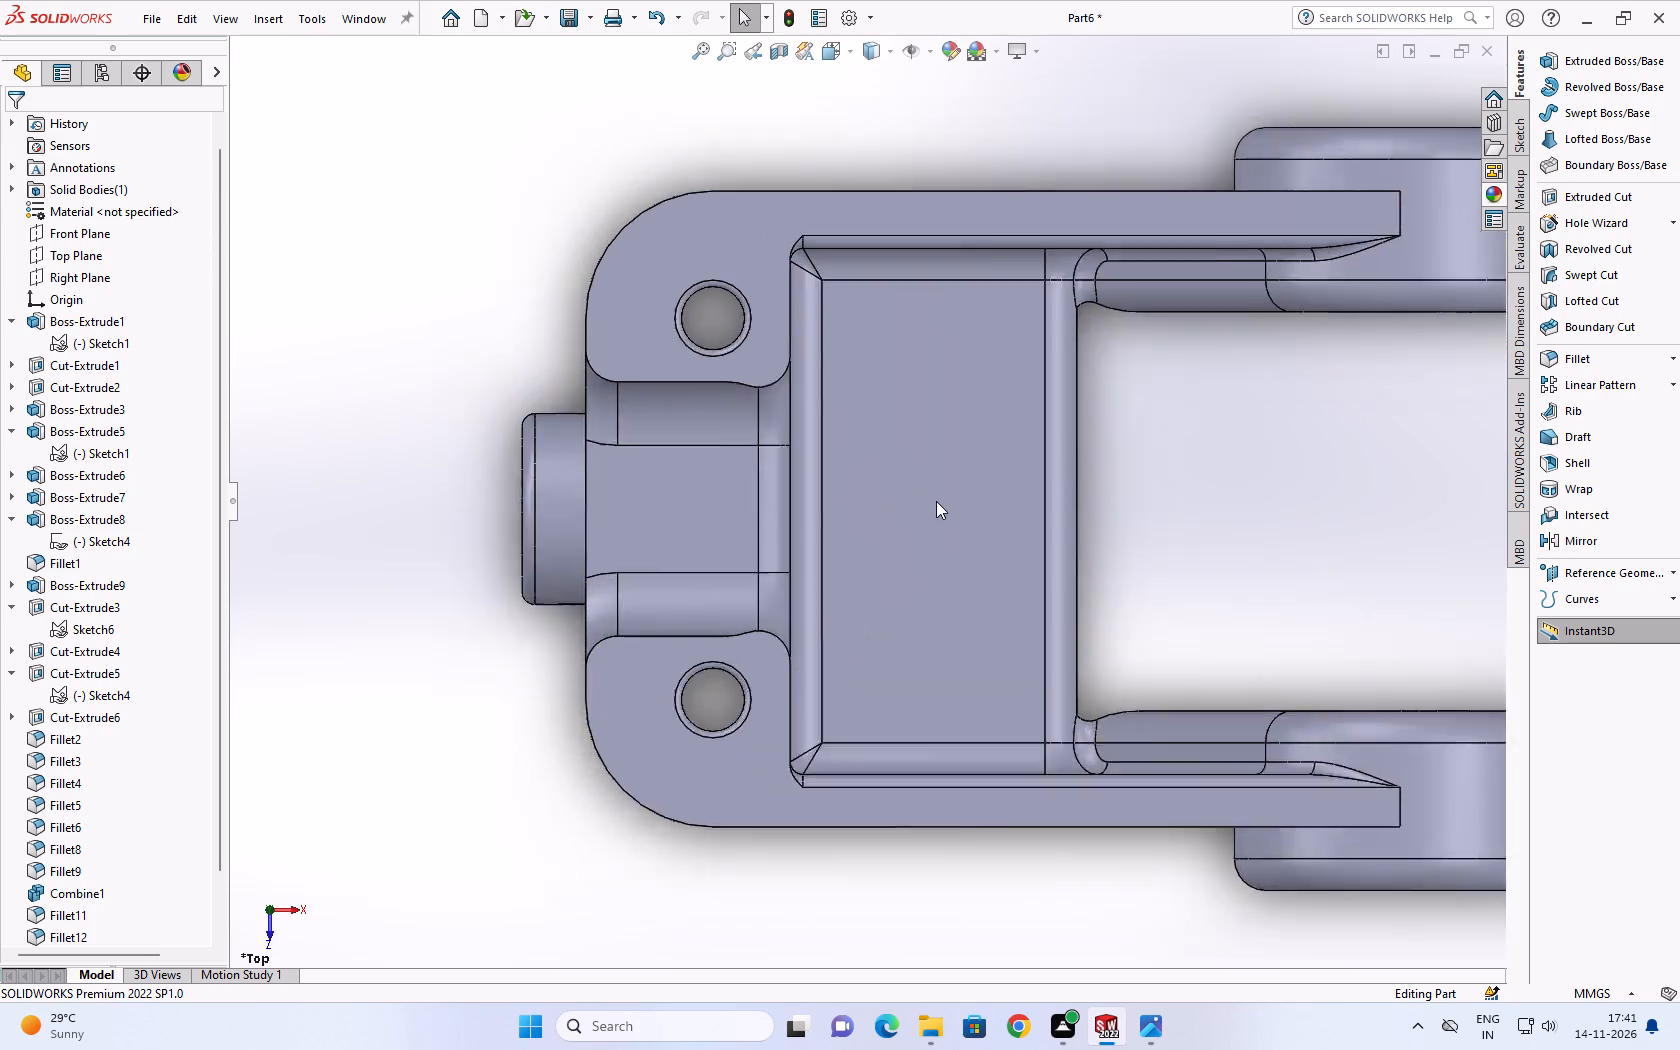
scroll(936, 501, "down", 4)
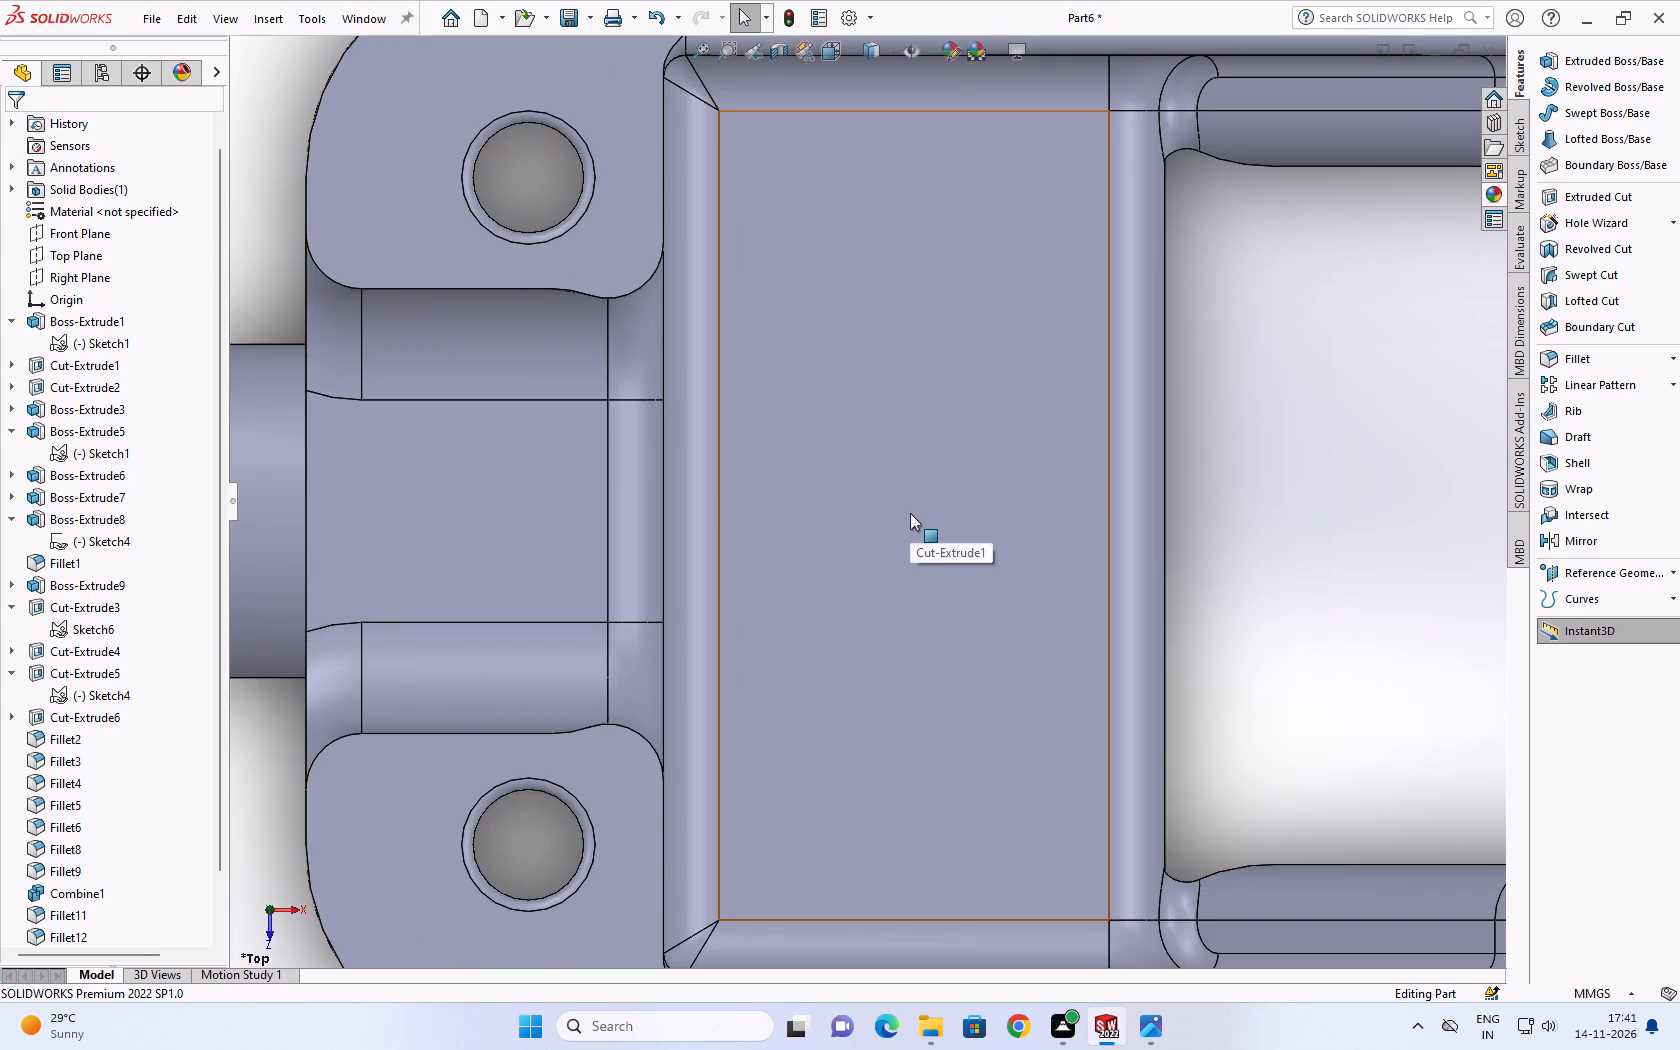
Select the bracket's pocket floor face, examine its surrounding edges up close, and clear the selection.
scroll(935, 585, "up", 10)
left_click(879, 507)
scroll(1002, 502, "down", 3)
scroll(701, 530, "down", 2)
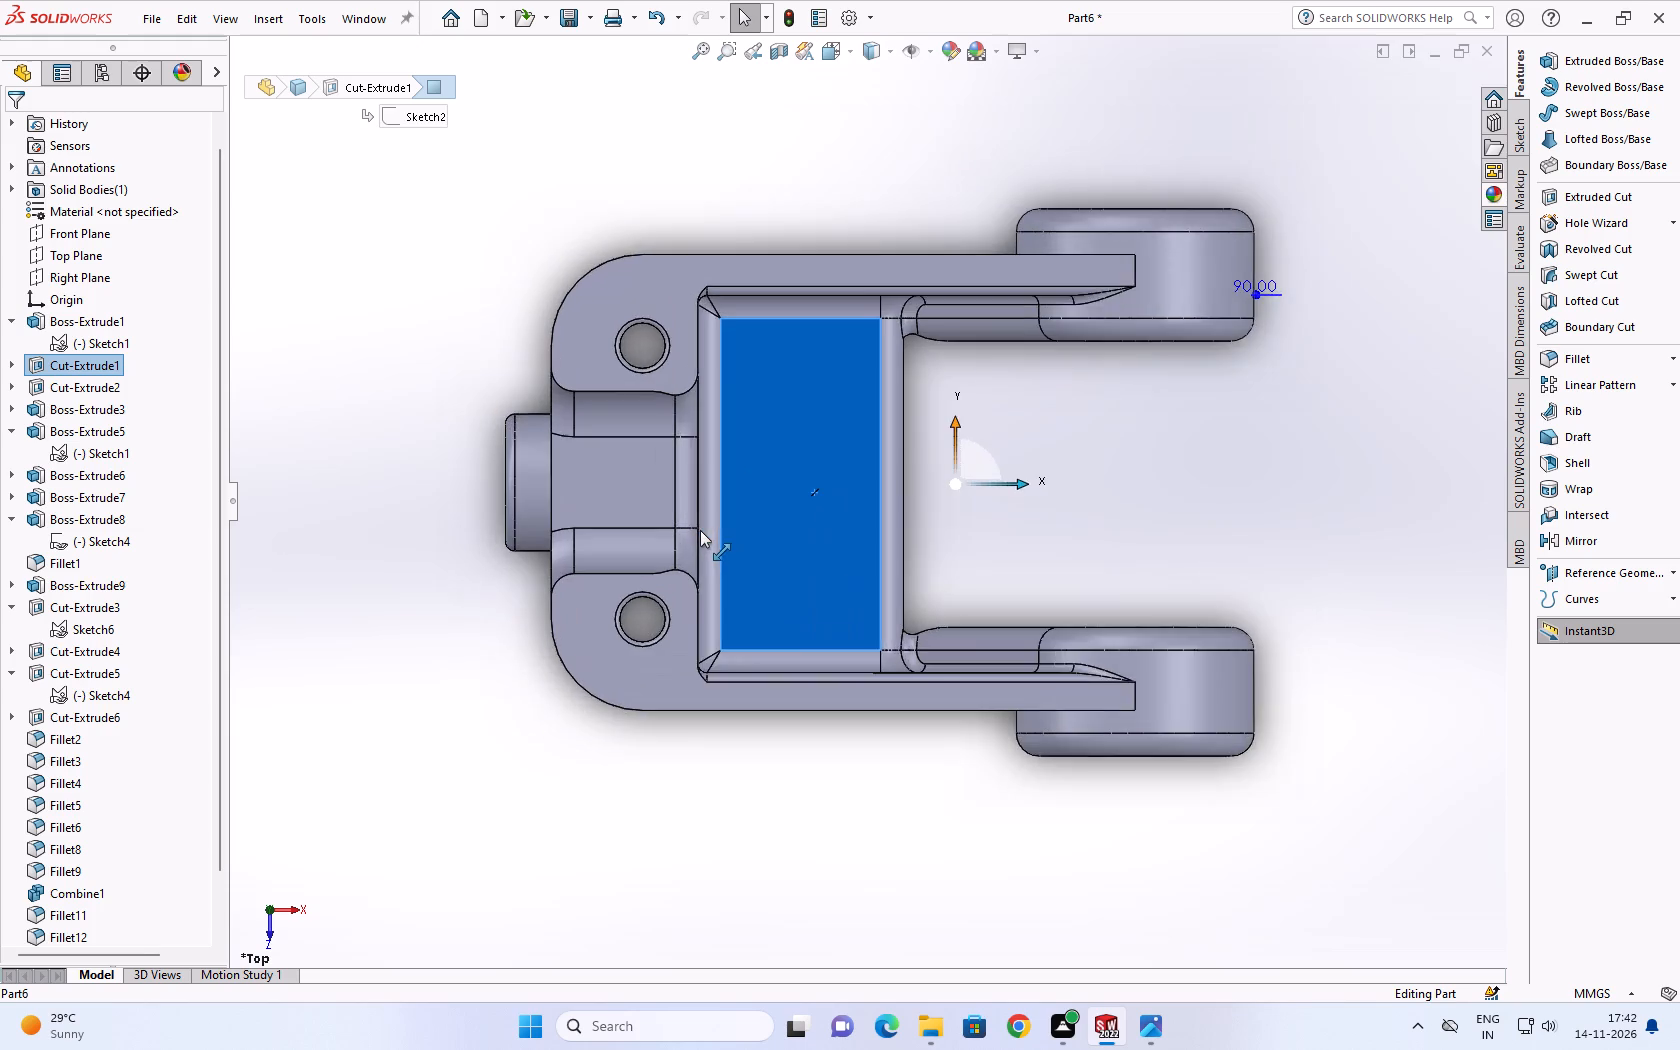
scroll(700, 530, "down", 3)
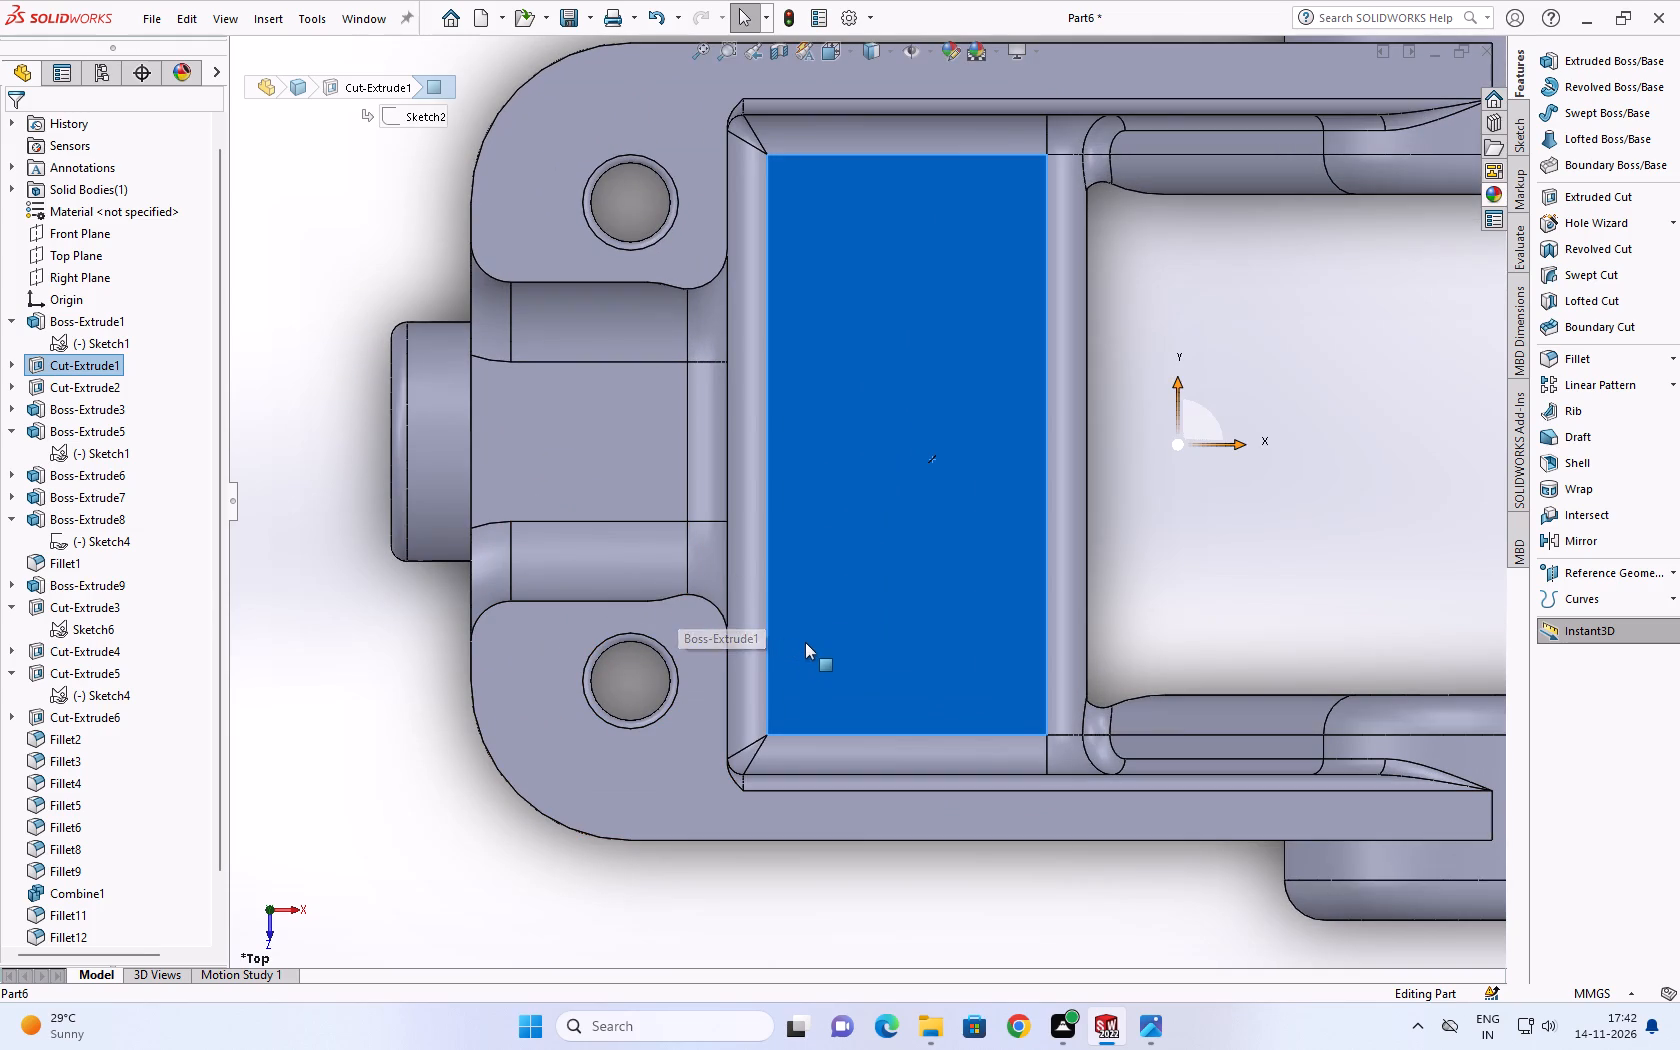
scroll(801, 650, "up", 2)
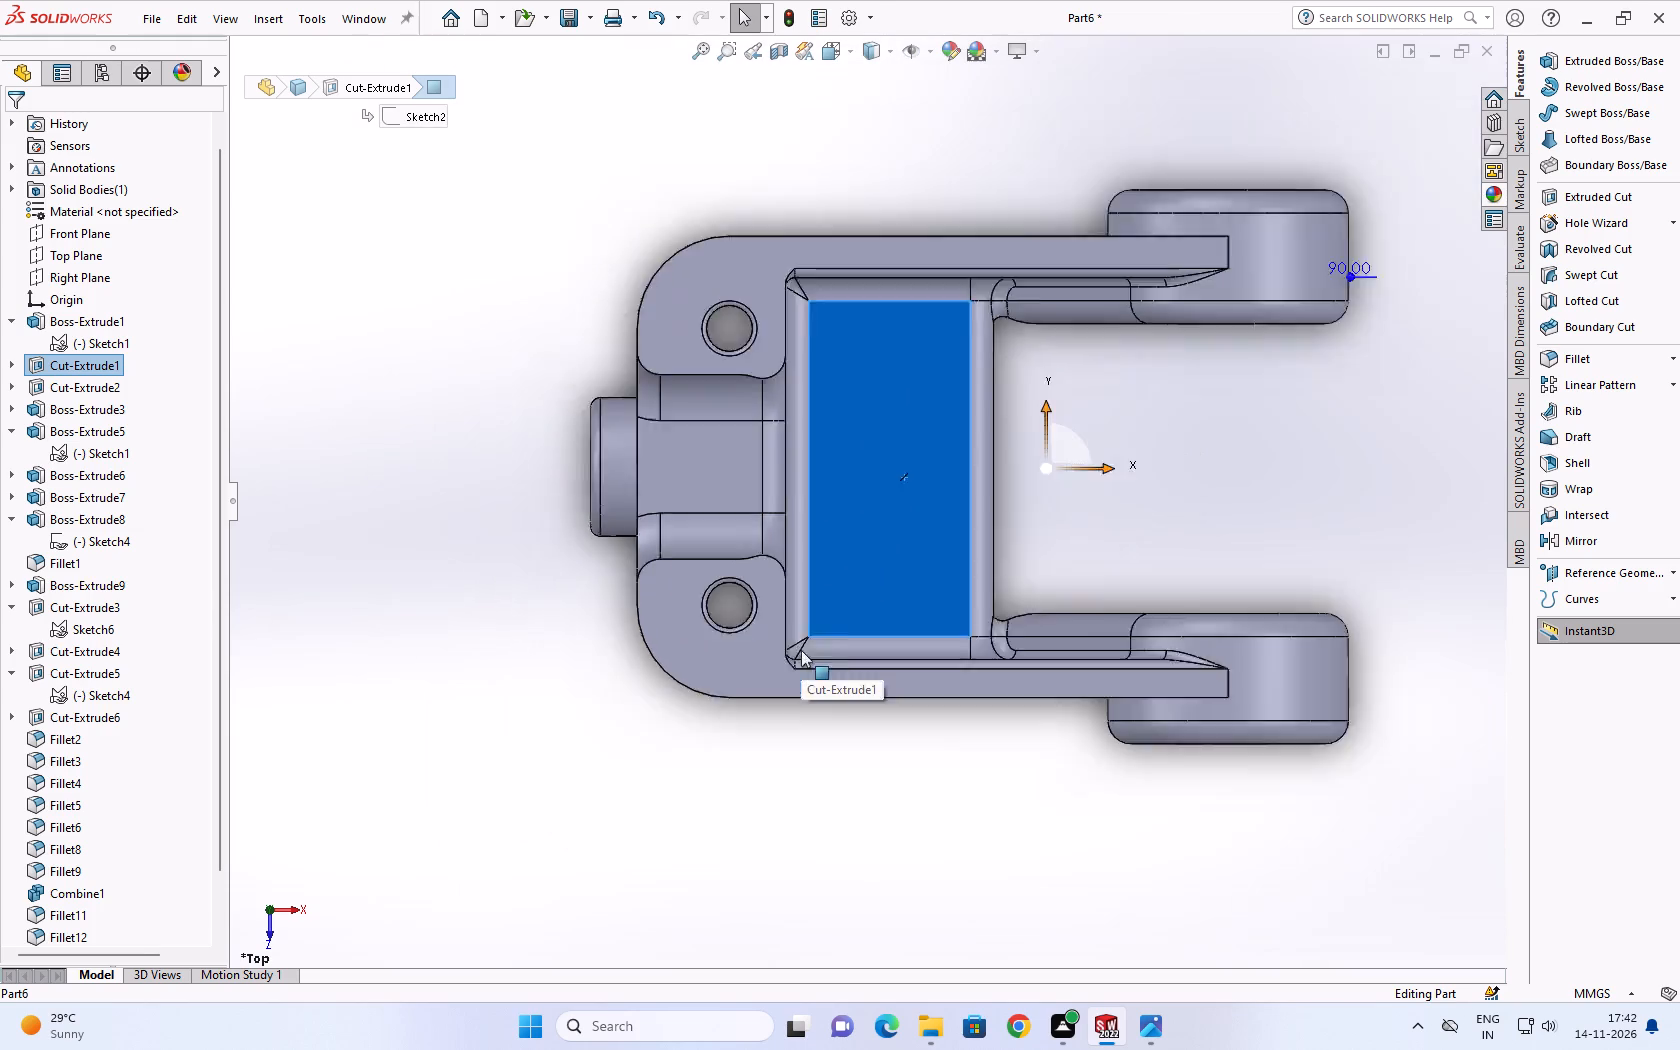
scroll(801, 650, "up", 5)
left_click(1016, 501)
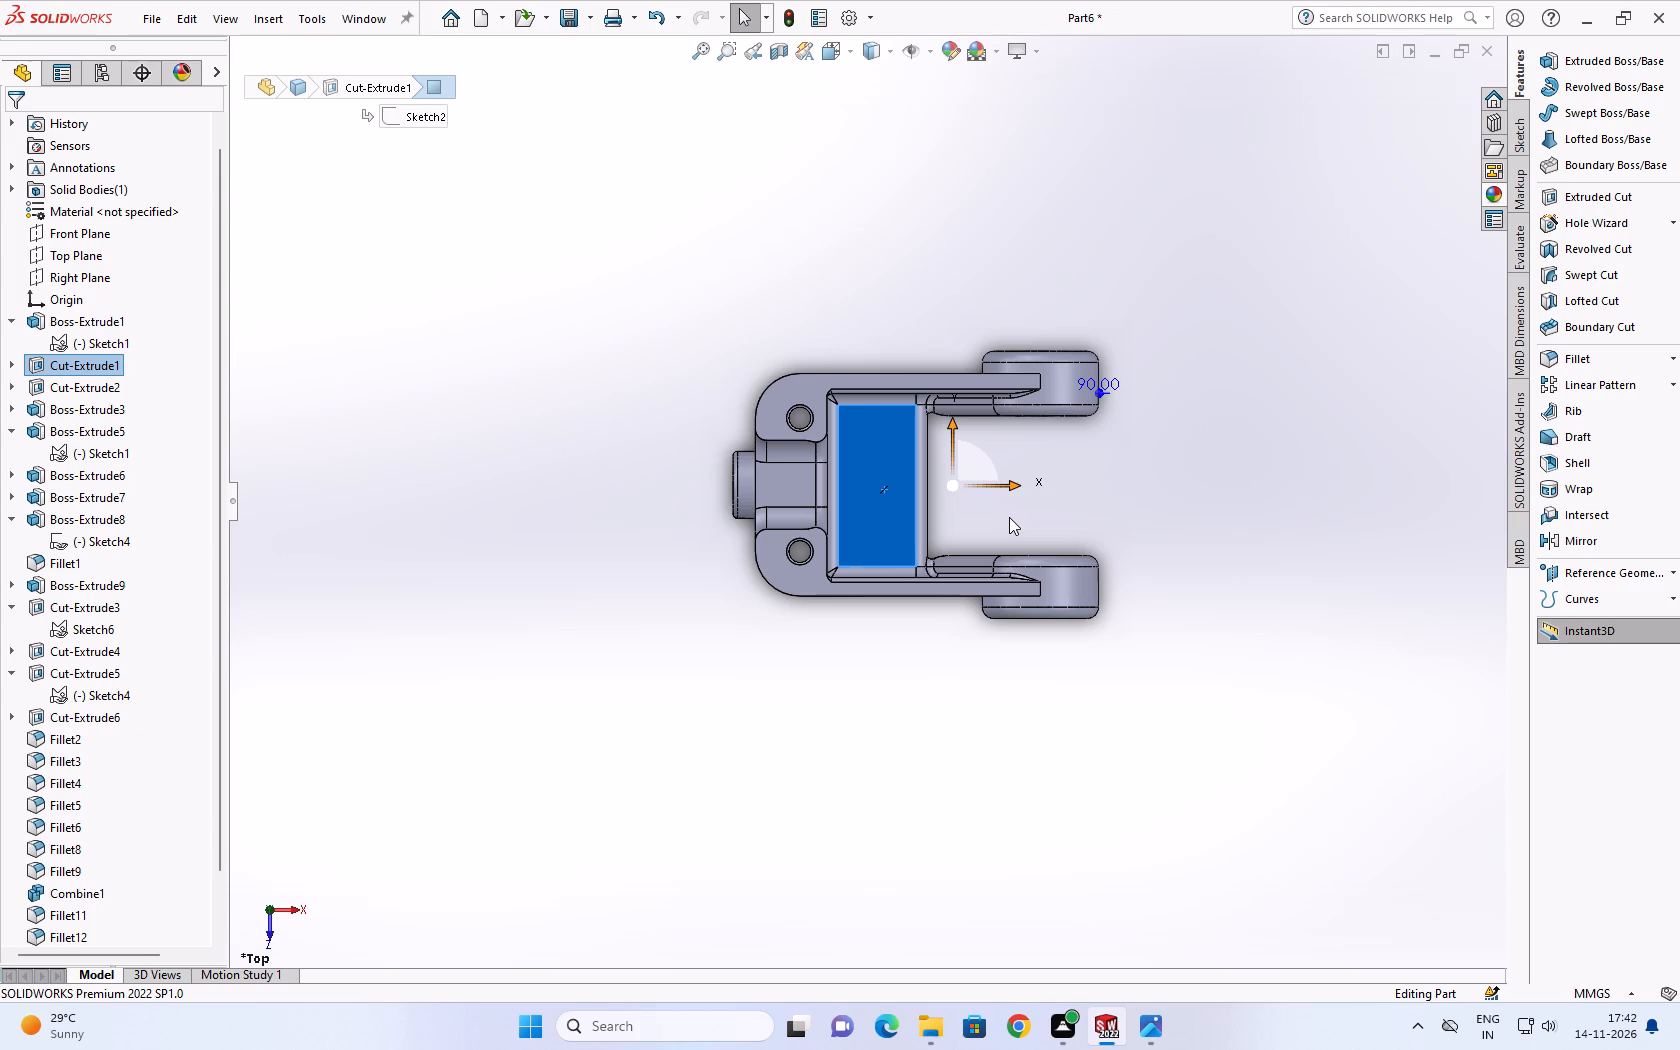
scroll(1009, 517, "up", 3)
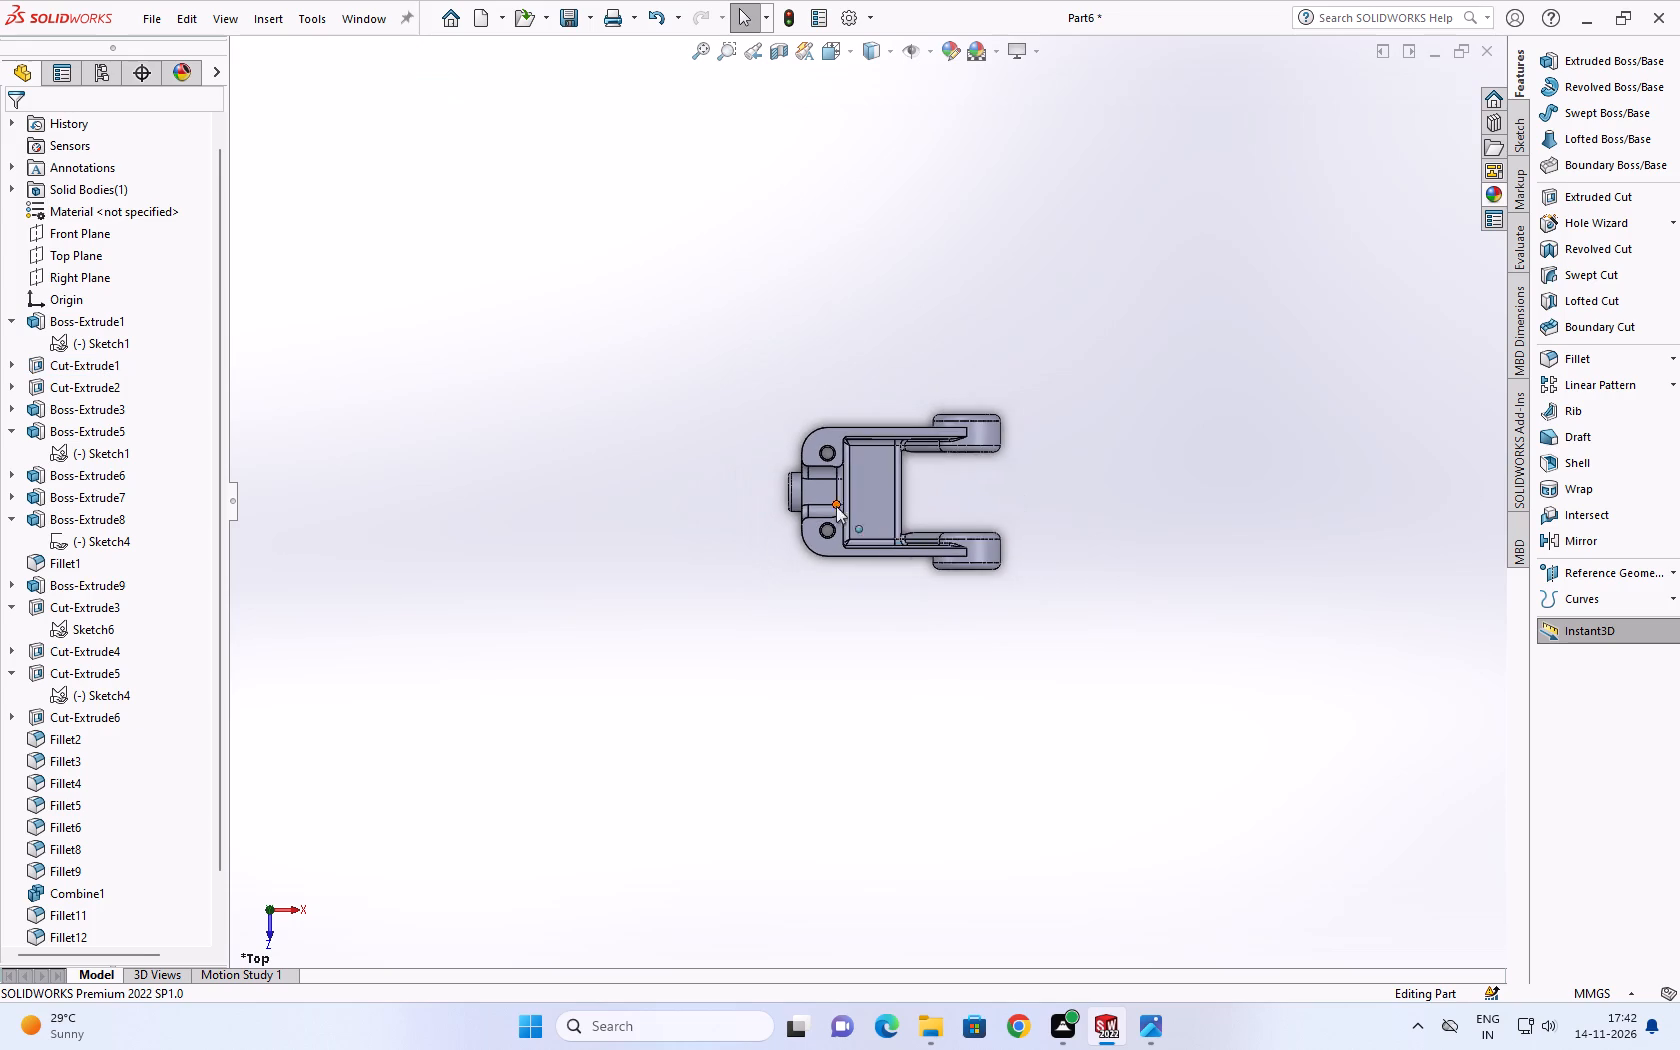
scroll(836, 489, "down", 9)
scroll(853, 472, "up", 1)
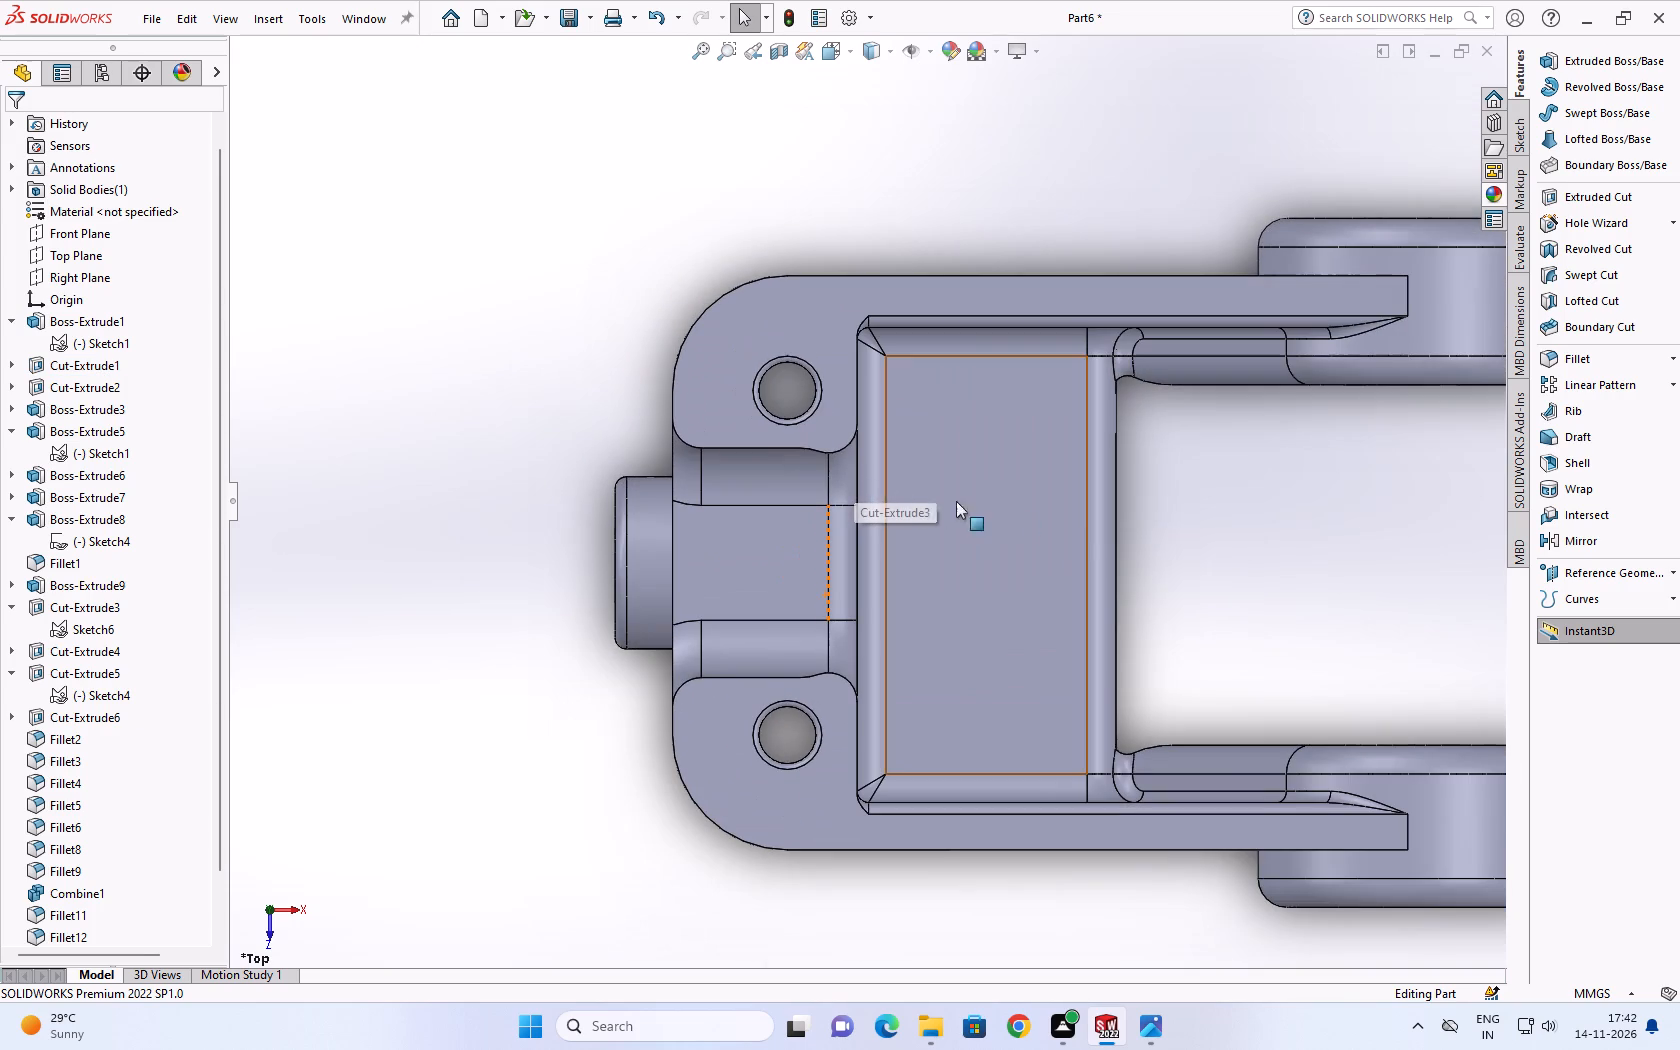
left_click(1162, 536)
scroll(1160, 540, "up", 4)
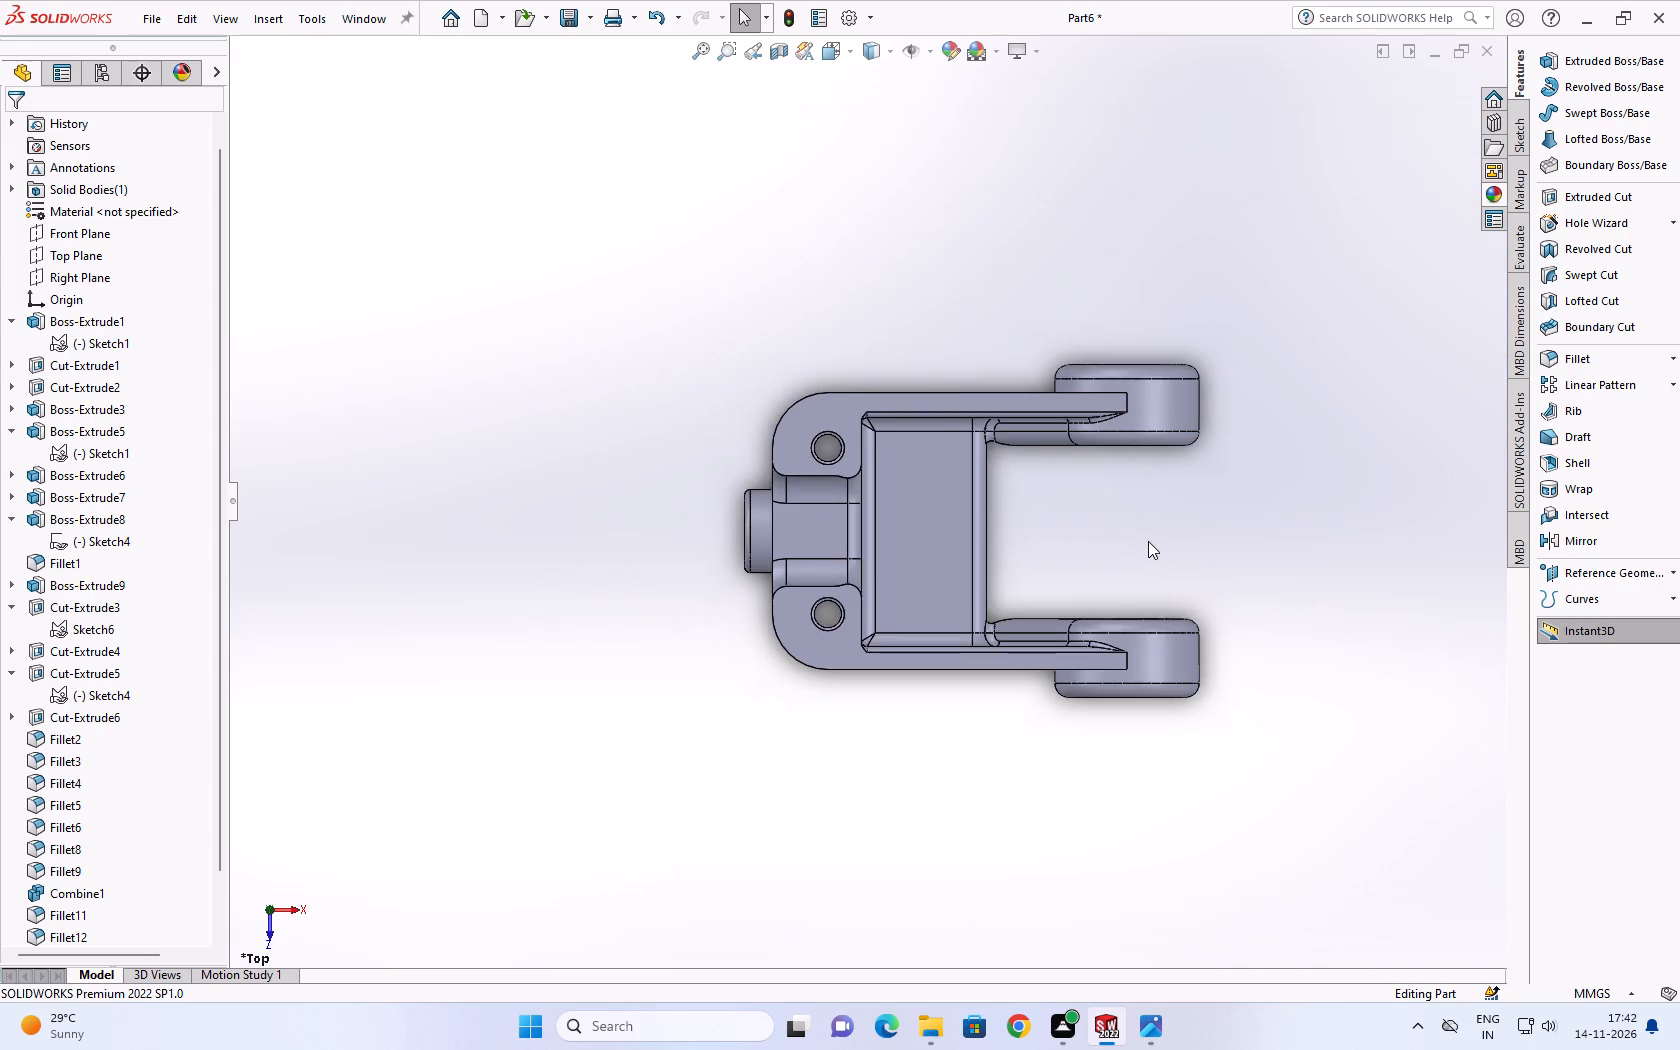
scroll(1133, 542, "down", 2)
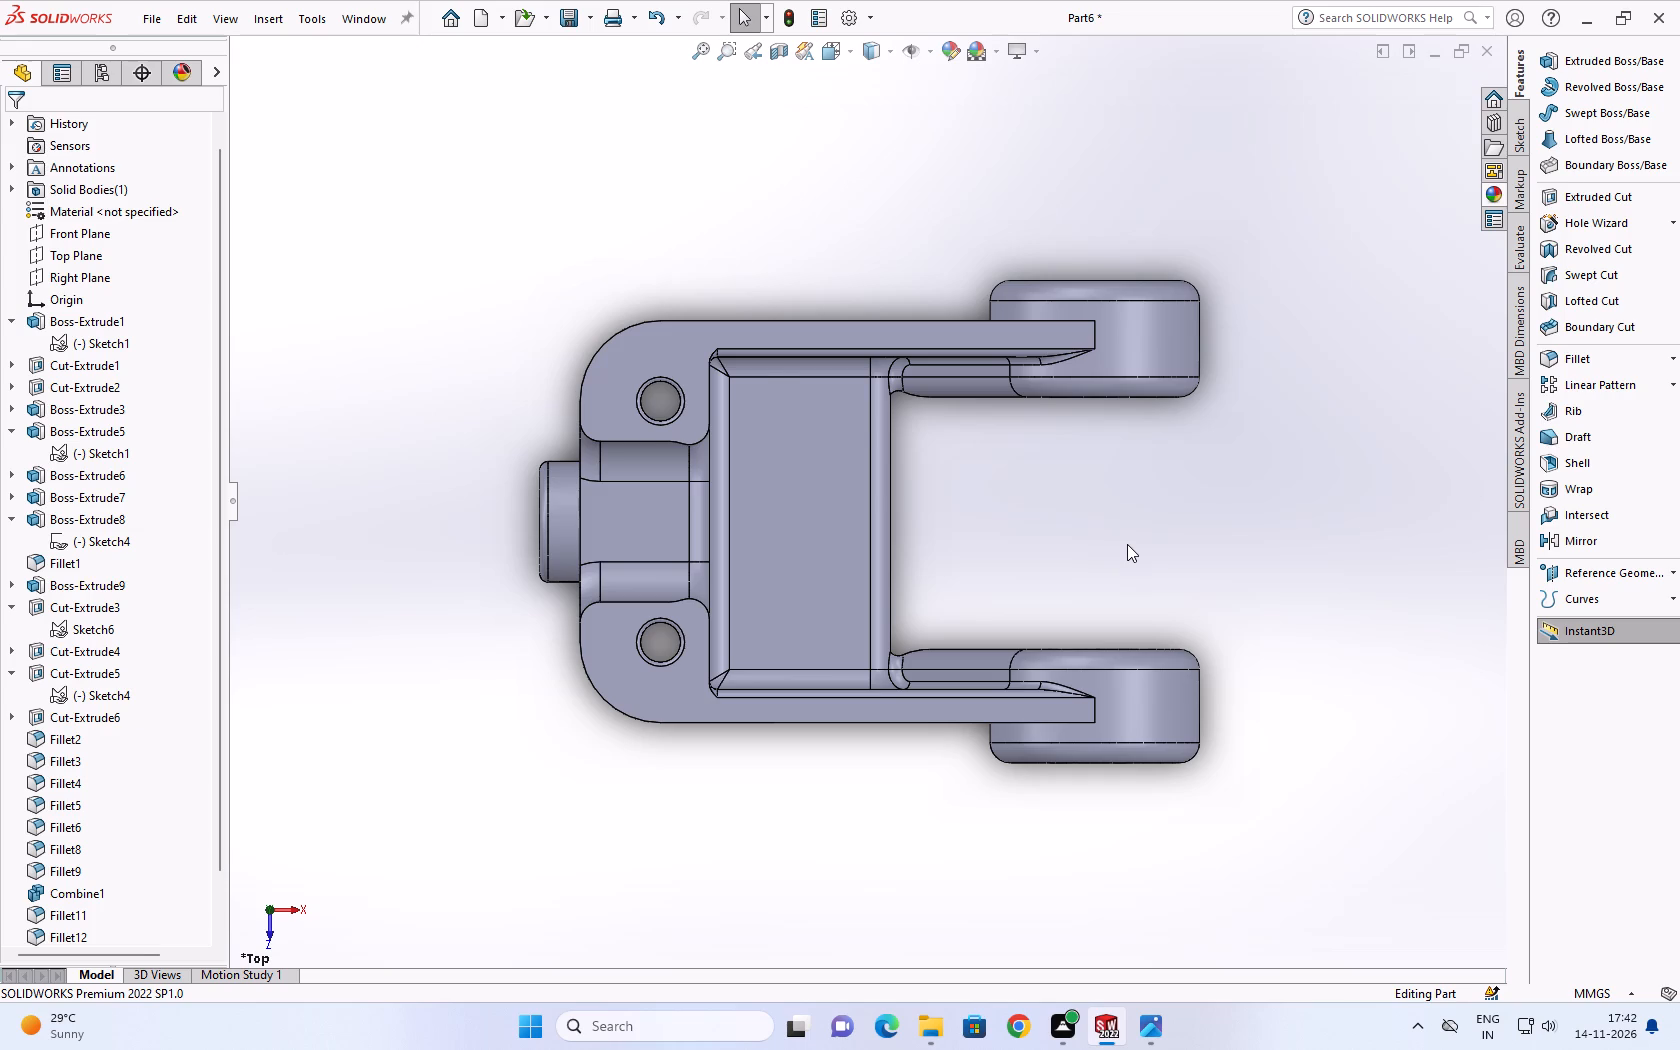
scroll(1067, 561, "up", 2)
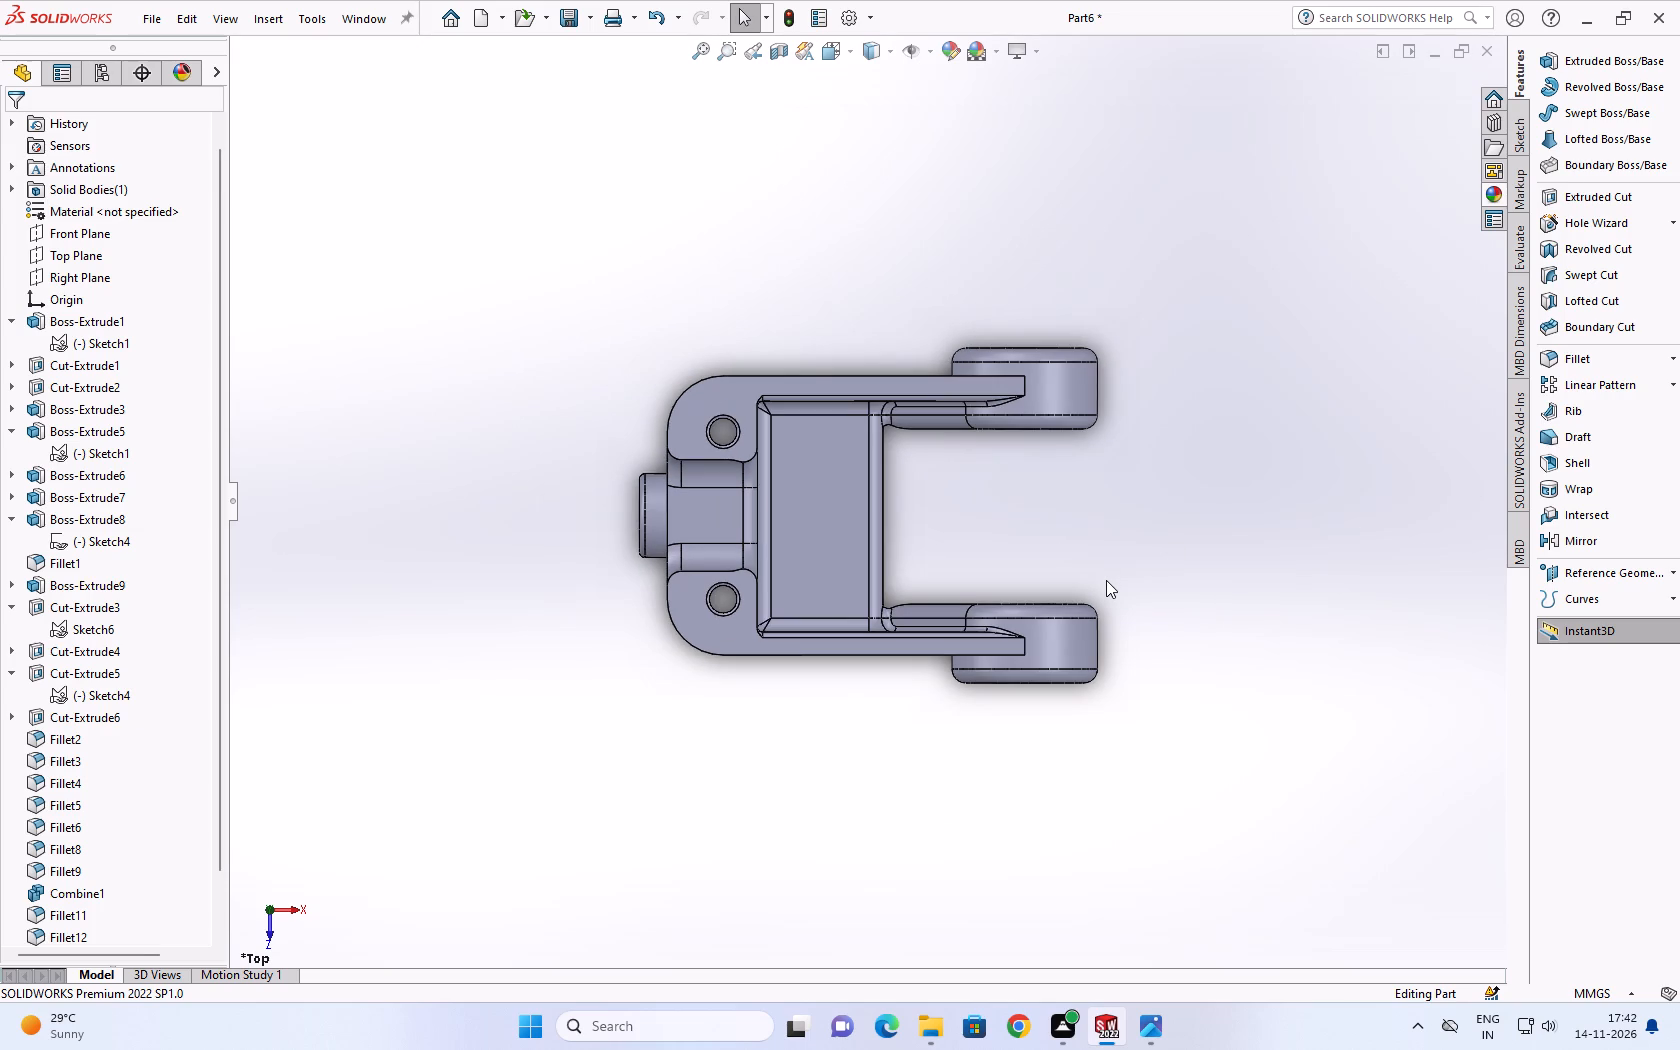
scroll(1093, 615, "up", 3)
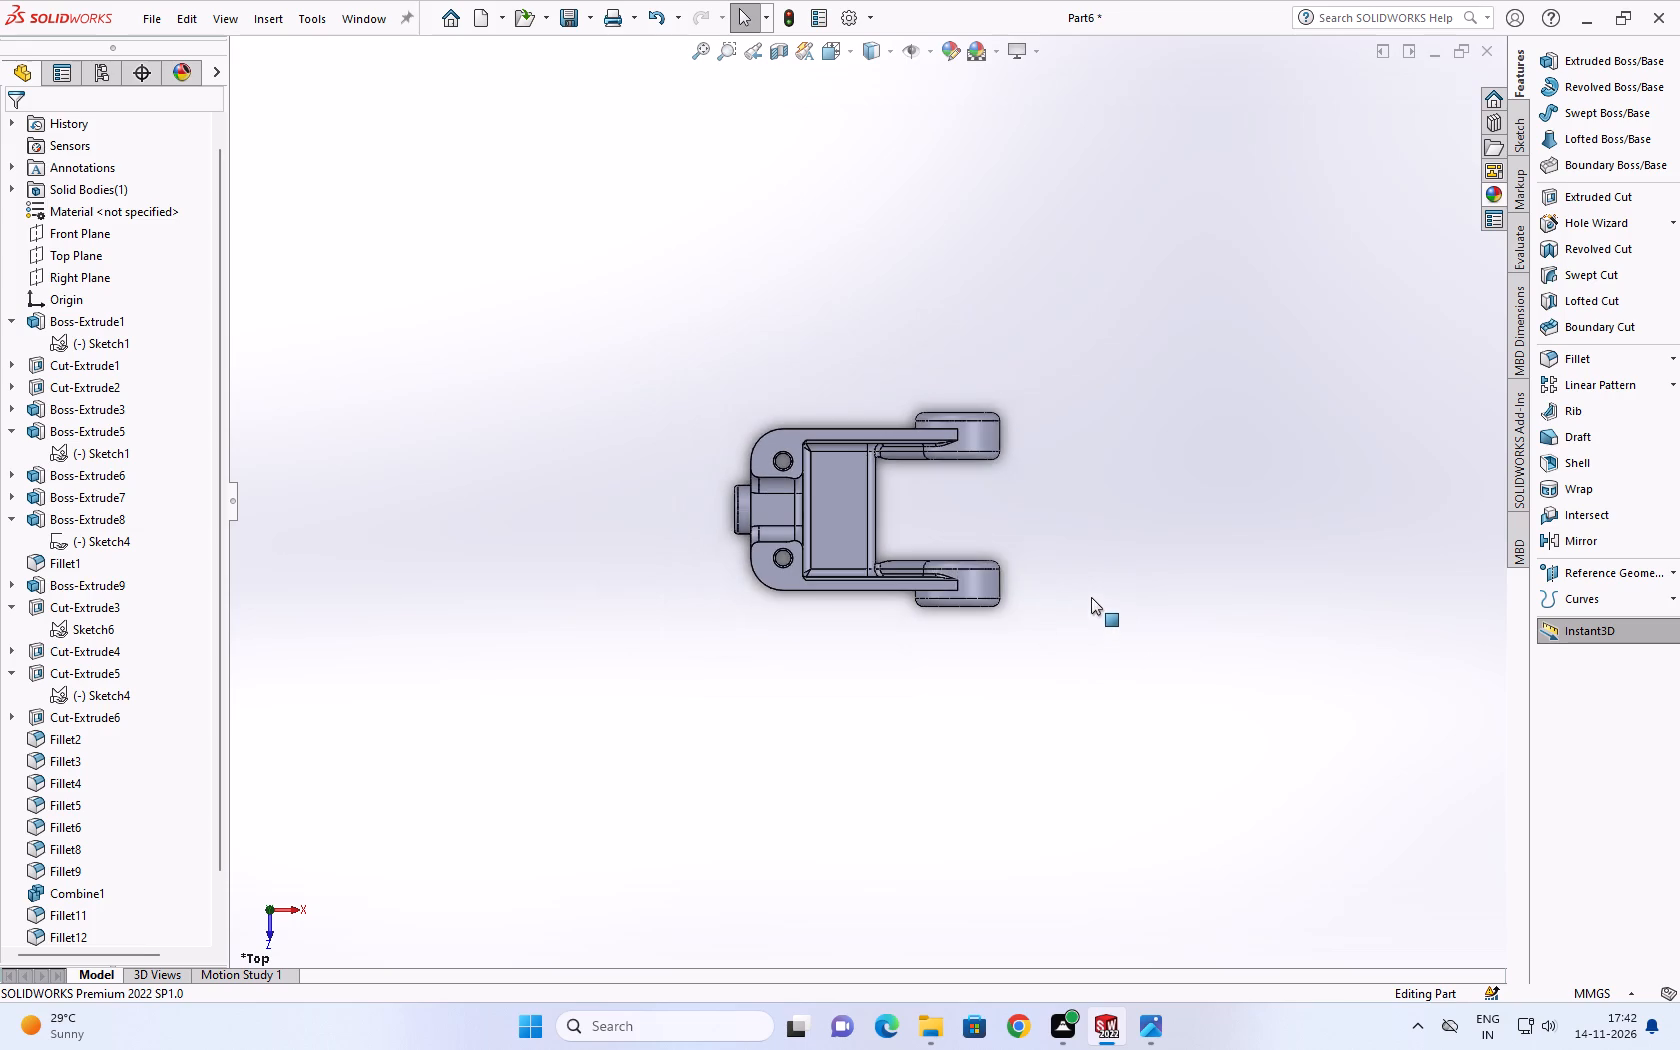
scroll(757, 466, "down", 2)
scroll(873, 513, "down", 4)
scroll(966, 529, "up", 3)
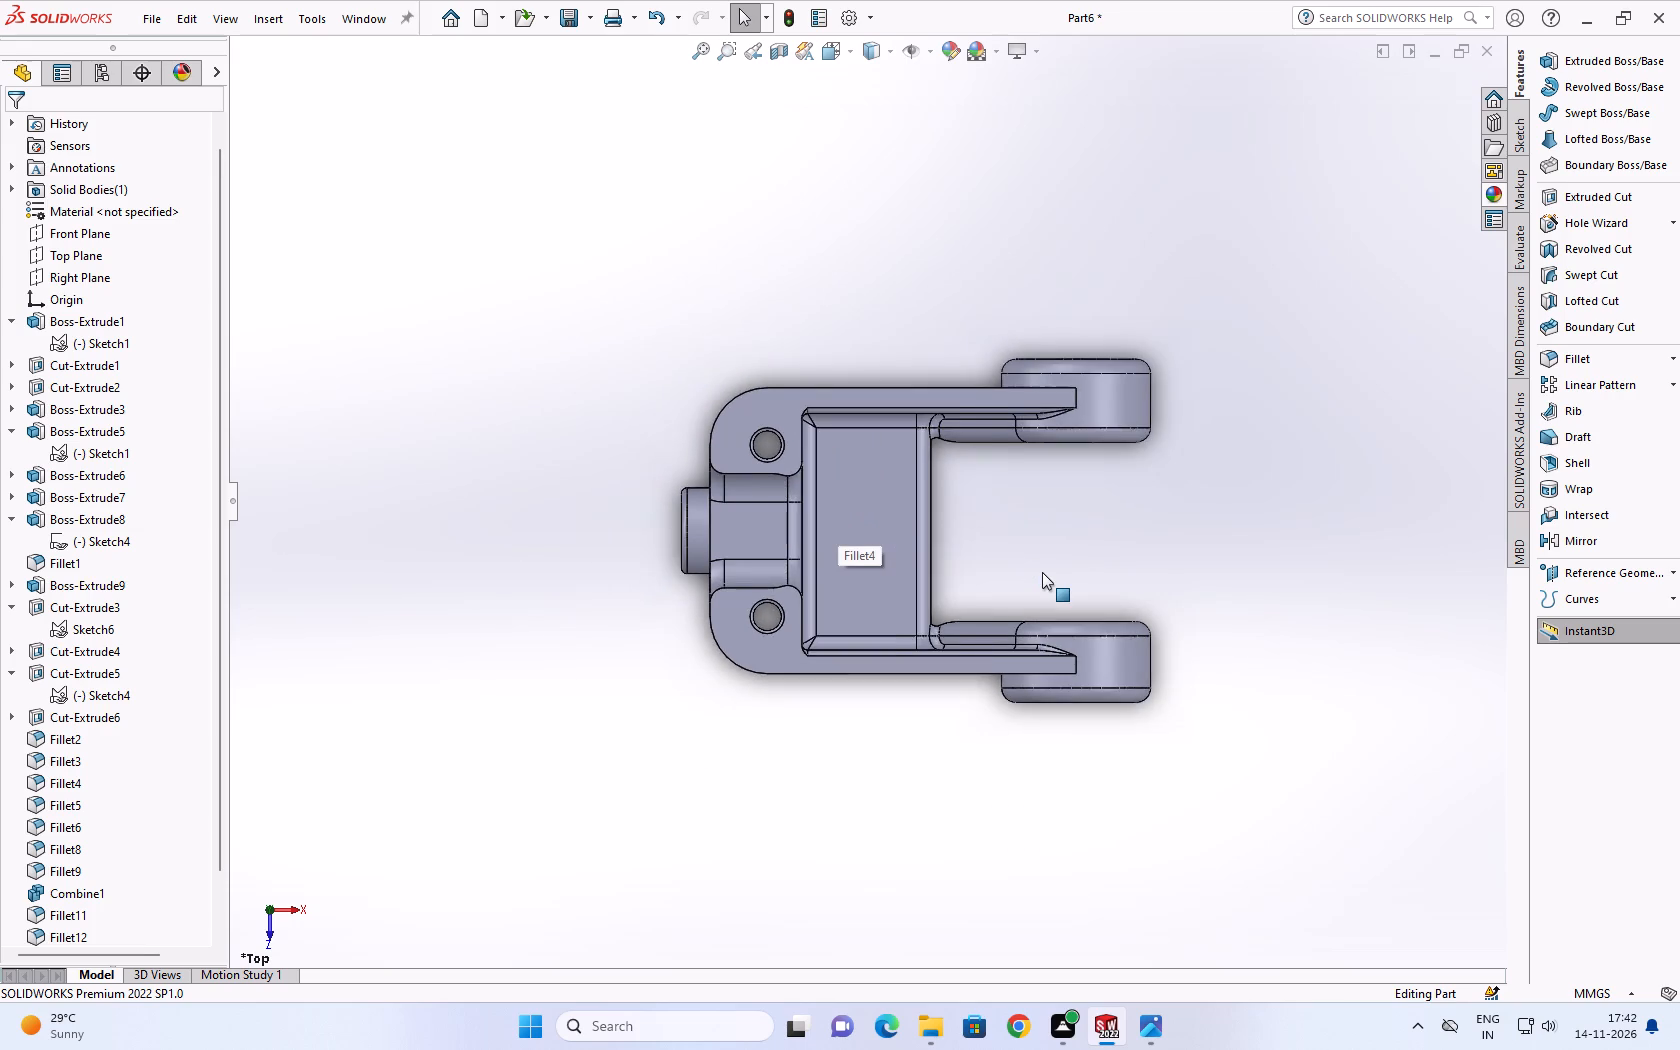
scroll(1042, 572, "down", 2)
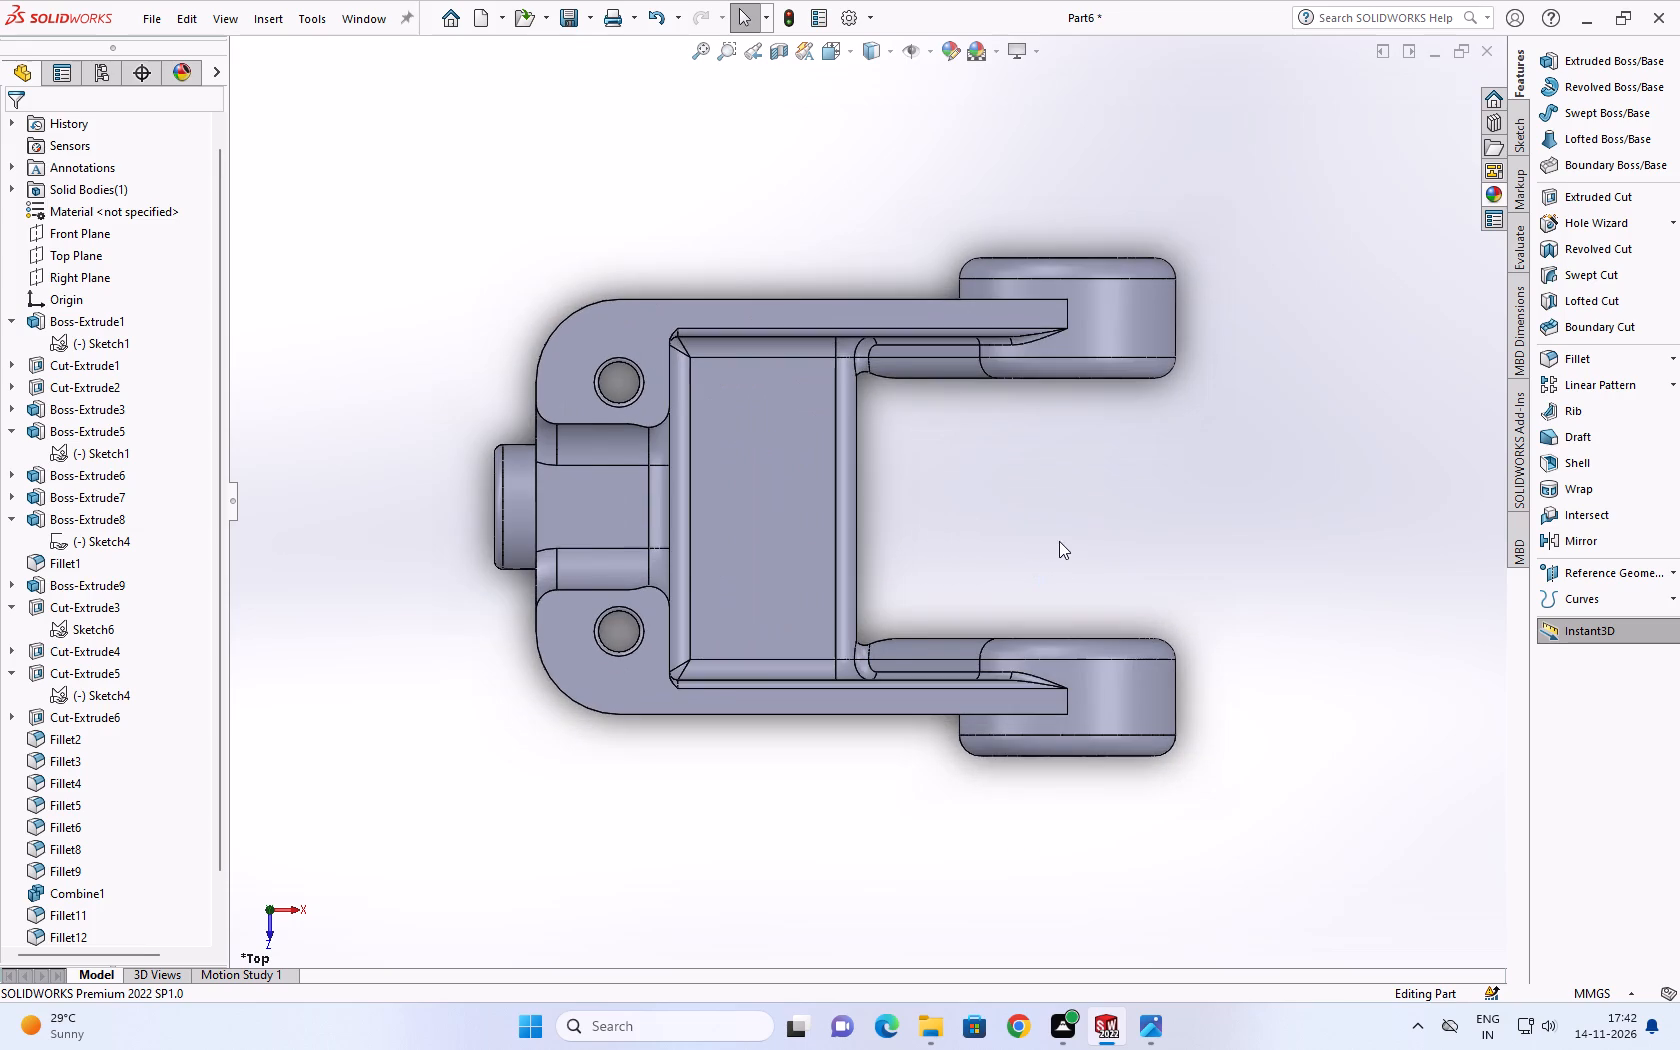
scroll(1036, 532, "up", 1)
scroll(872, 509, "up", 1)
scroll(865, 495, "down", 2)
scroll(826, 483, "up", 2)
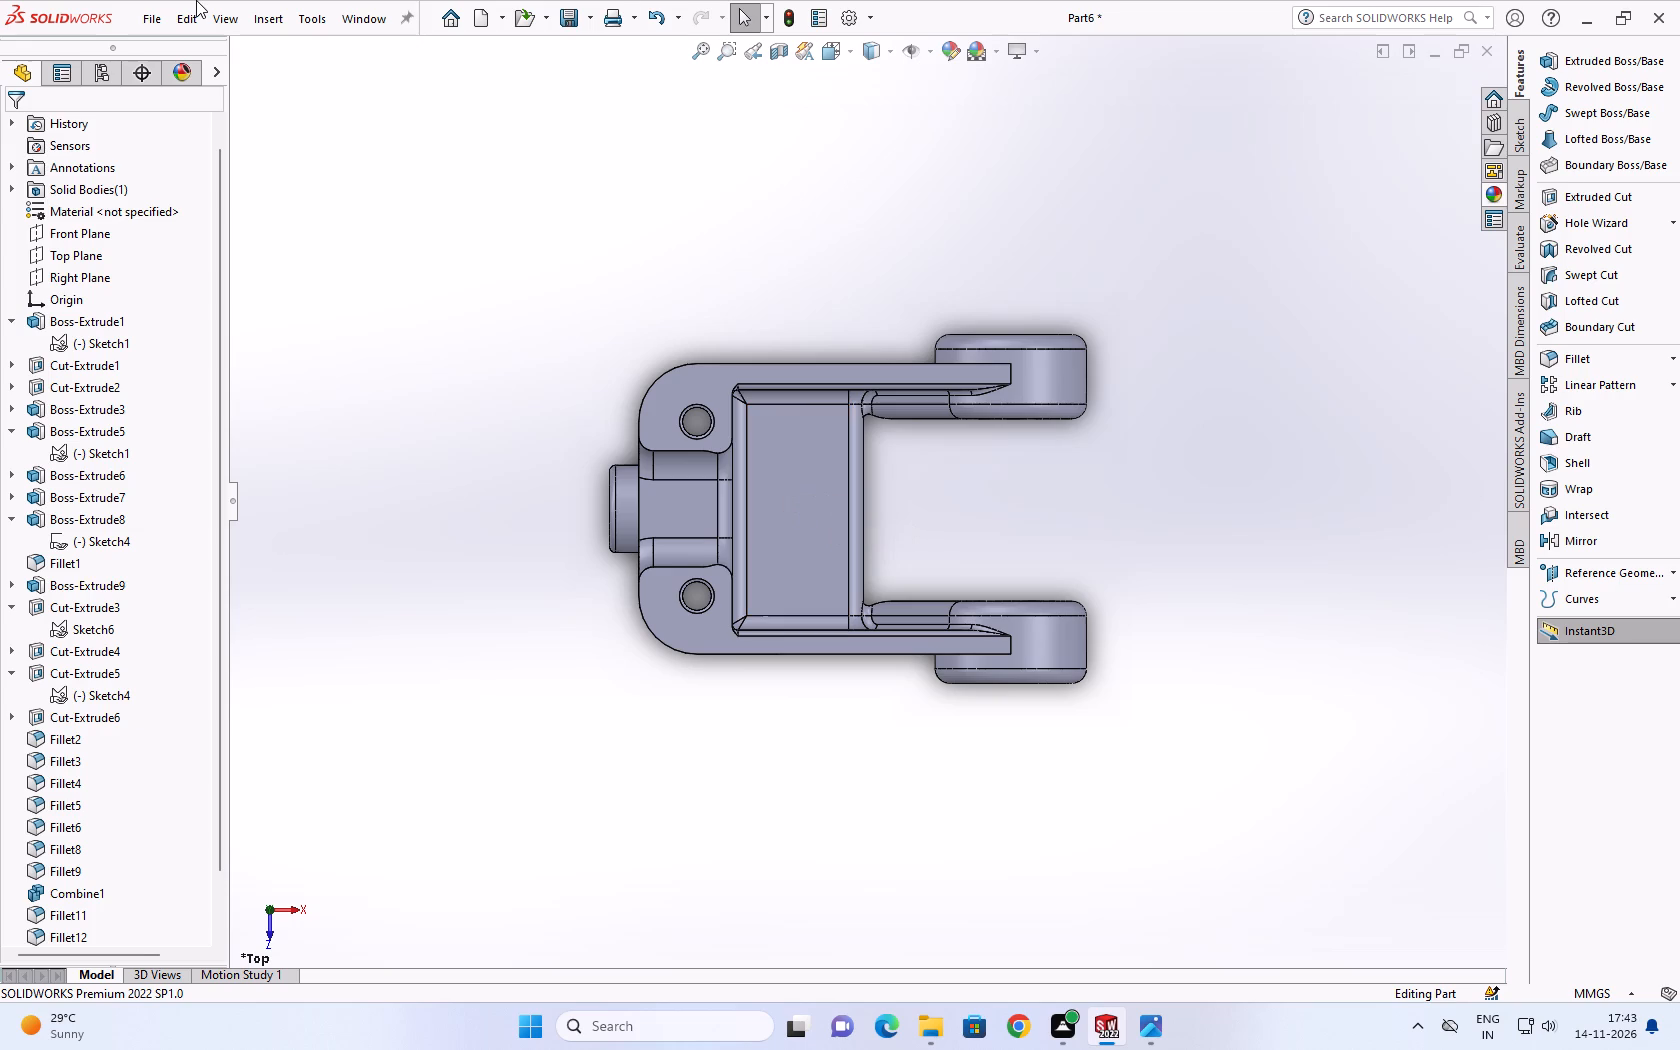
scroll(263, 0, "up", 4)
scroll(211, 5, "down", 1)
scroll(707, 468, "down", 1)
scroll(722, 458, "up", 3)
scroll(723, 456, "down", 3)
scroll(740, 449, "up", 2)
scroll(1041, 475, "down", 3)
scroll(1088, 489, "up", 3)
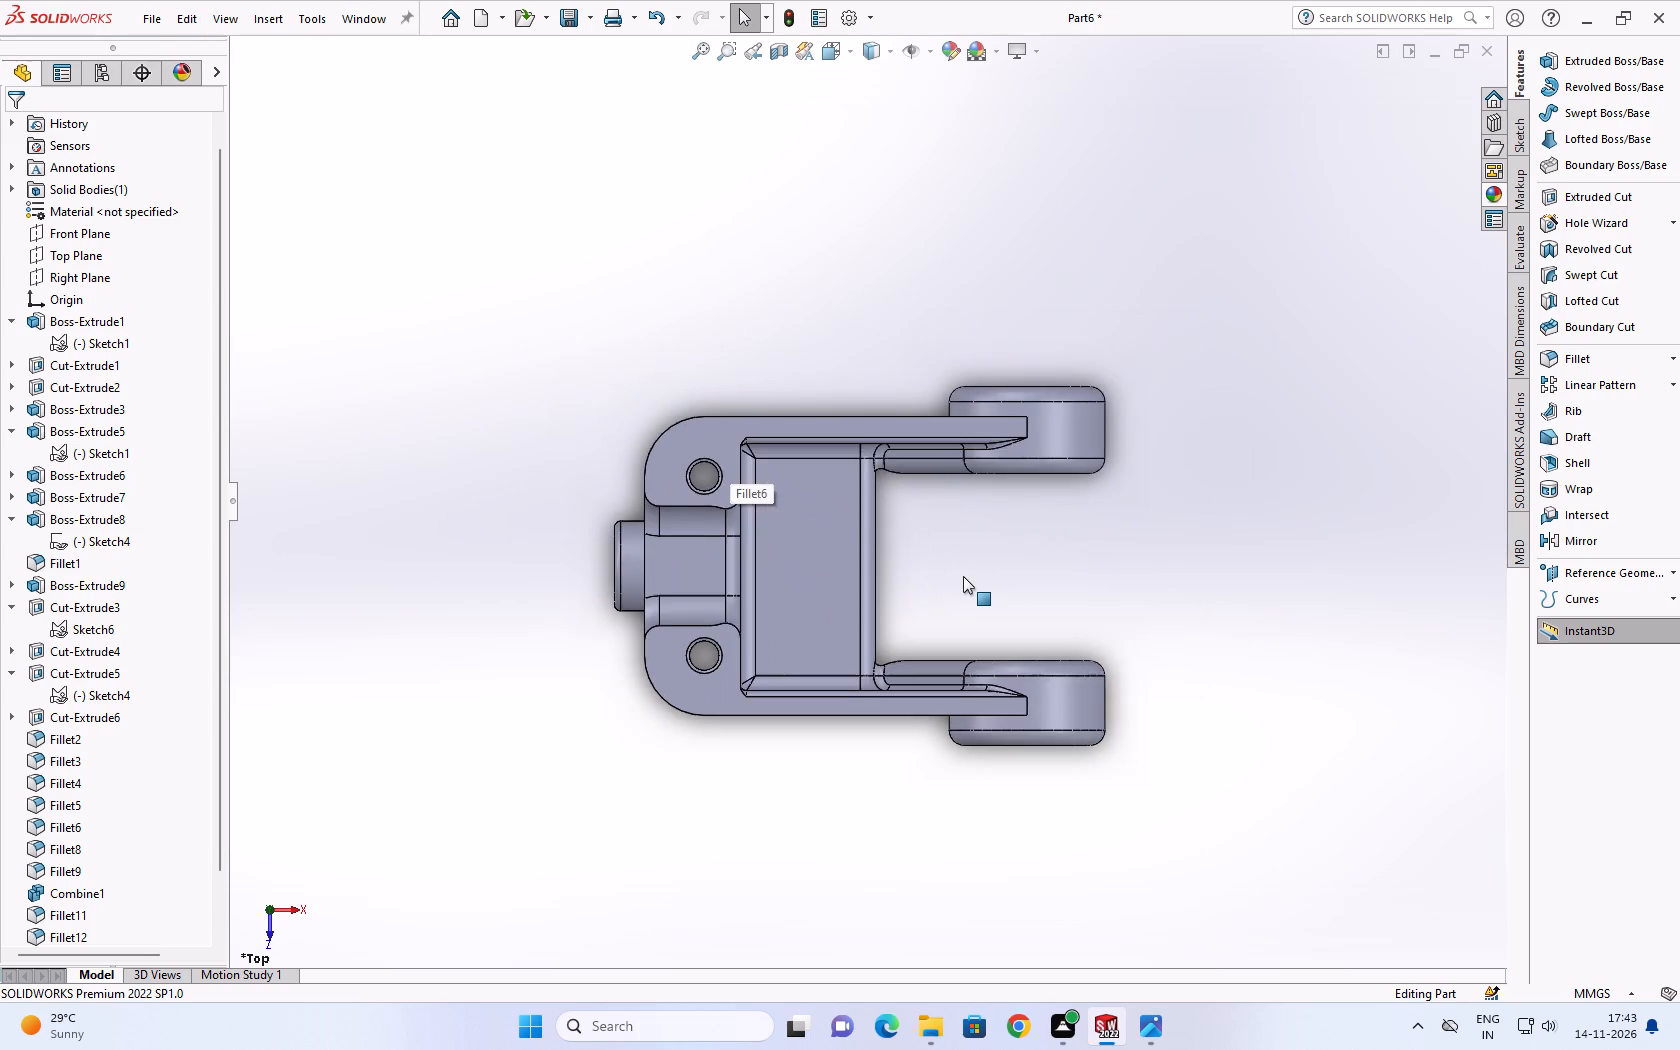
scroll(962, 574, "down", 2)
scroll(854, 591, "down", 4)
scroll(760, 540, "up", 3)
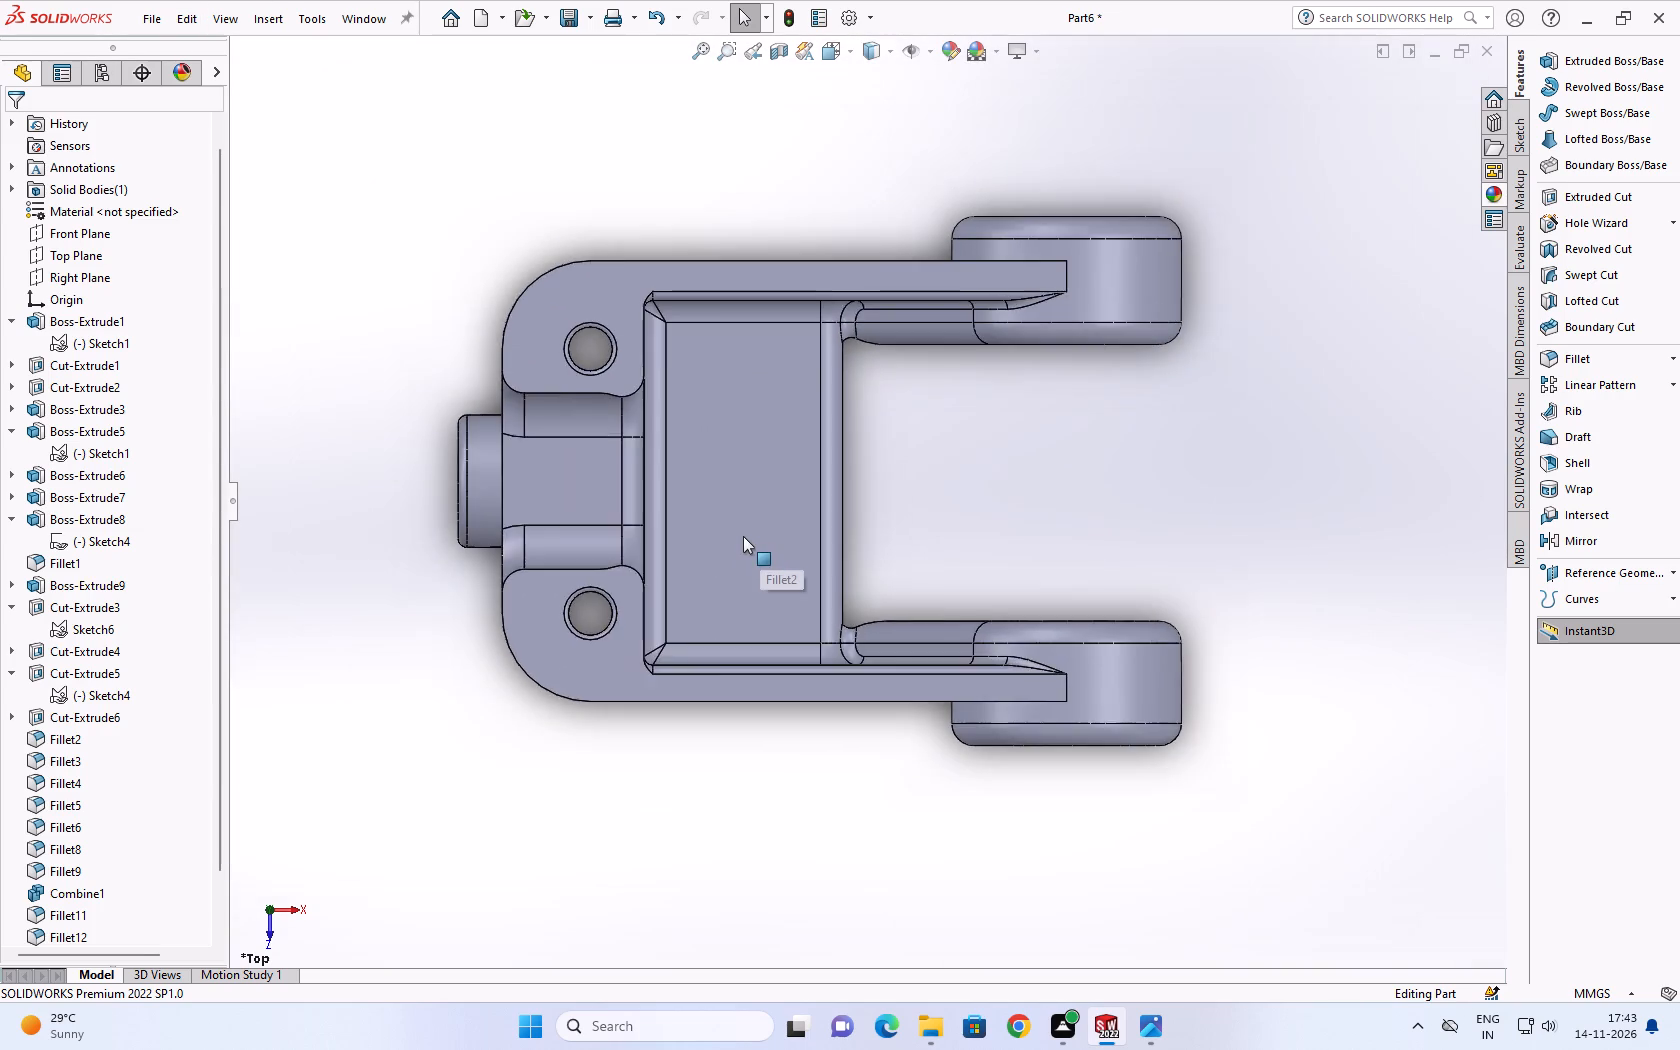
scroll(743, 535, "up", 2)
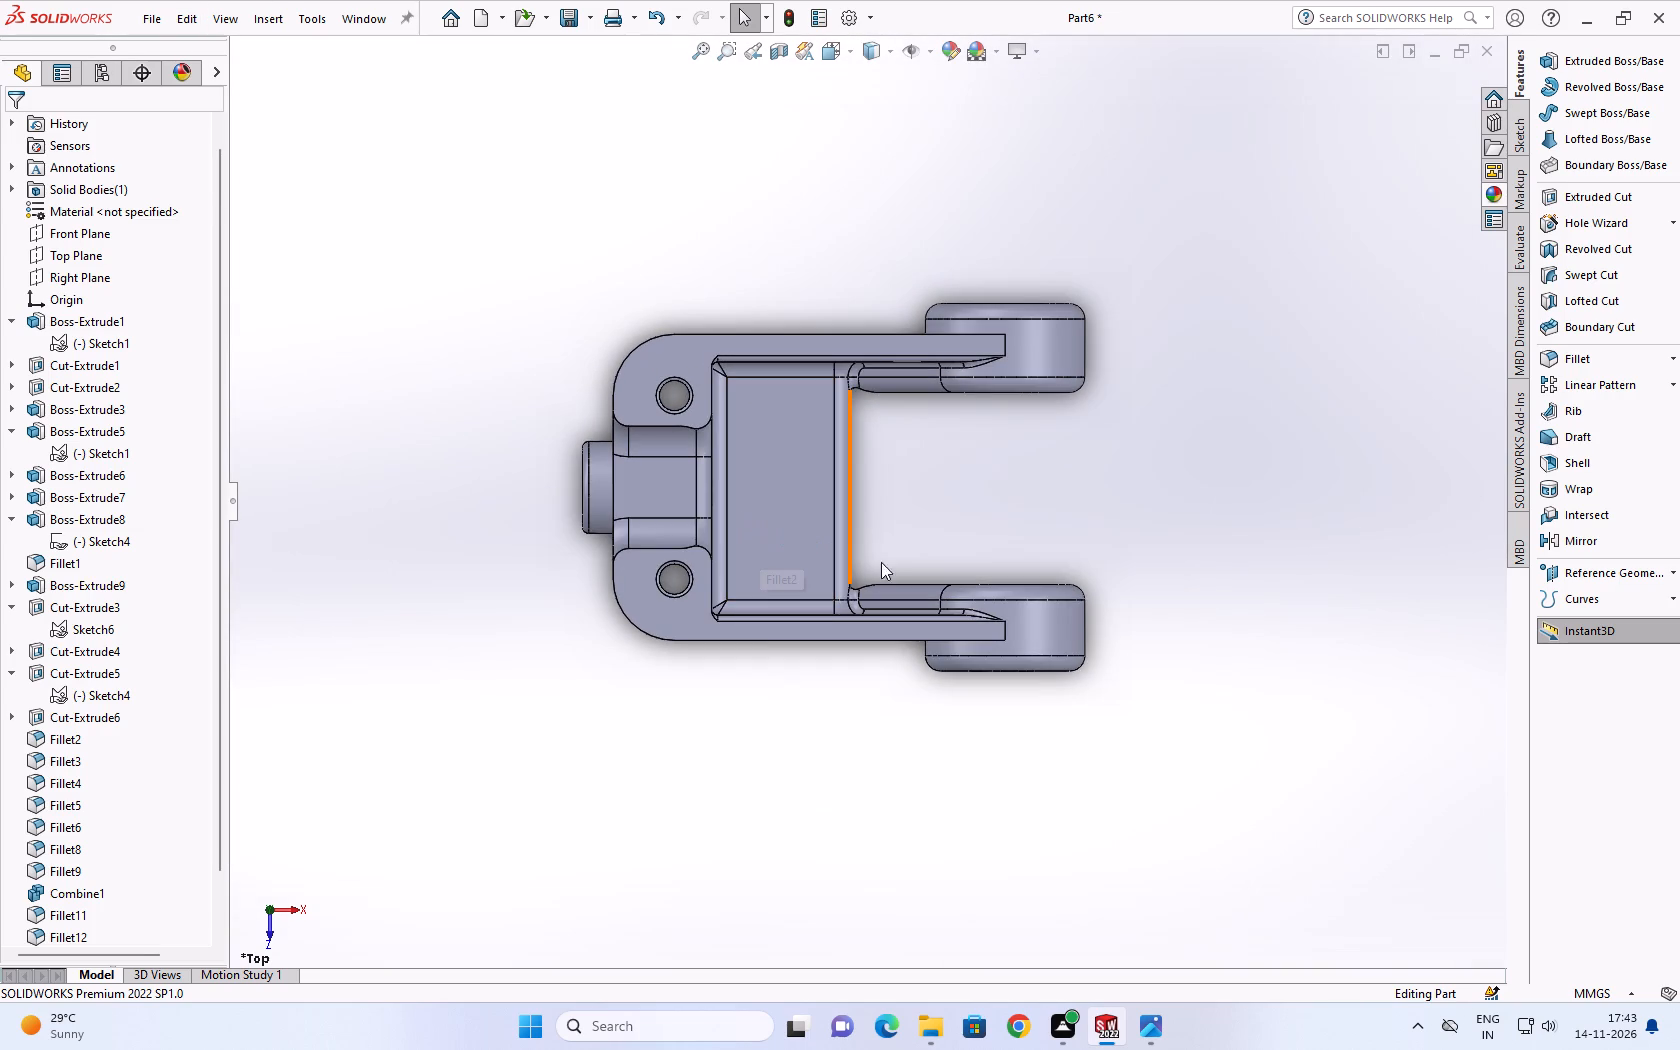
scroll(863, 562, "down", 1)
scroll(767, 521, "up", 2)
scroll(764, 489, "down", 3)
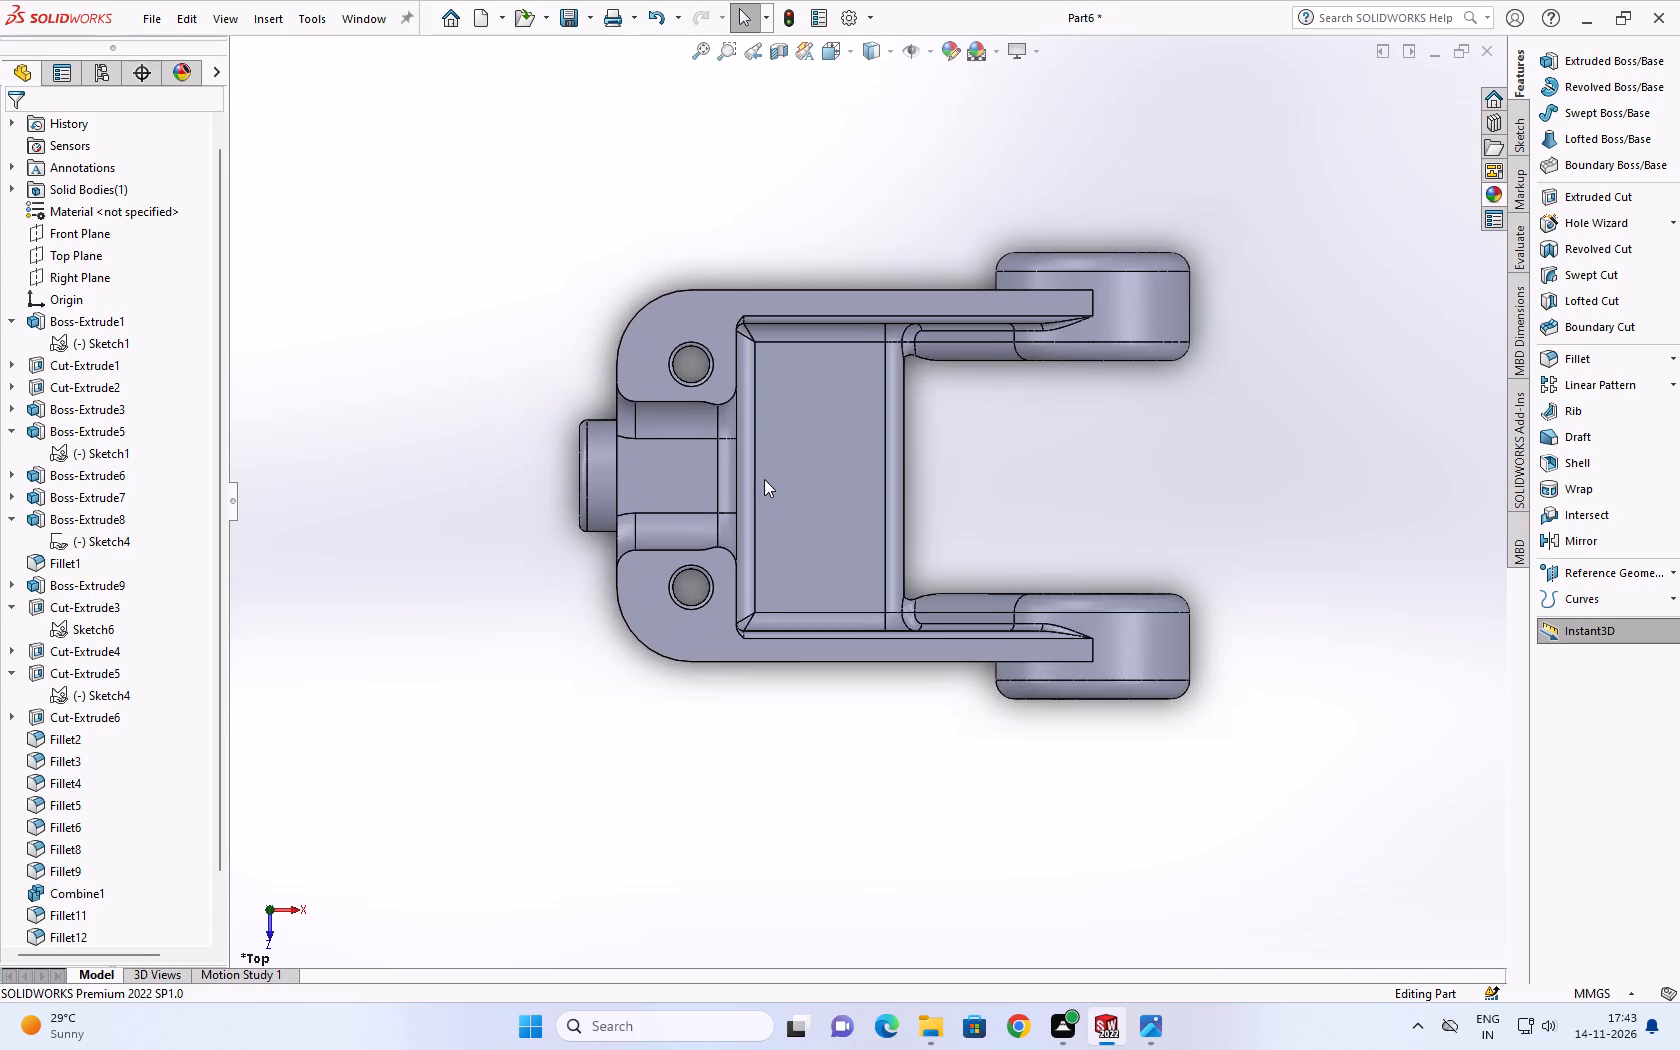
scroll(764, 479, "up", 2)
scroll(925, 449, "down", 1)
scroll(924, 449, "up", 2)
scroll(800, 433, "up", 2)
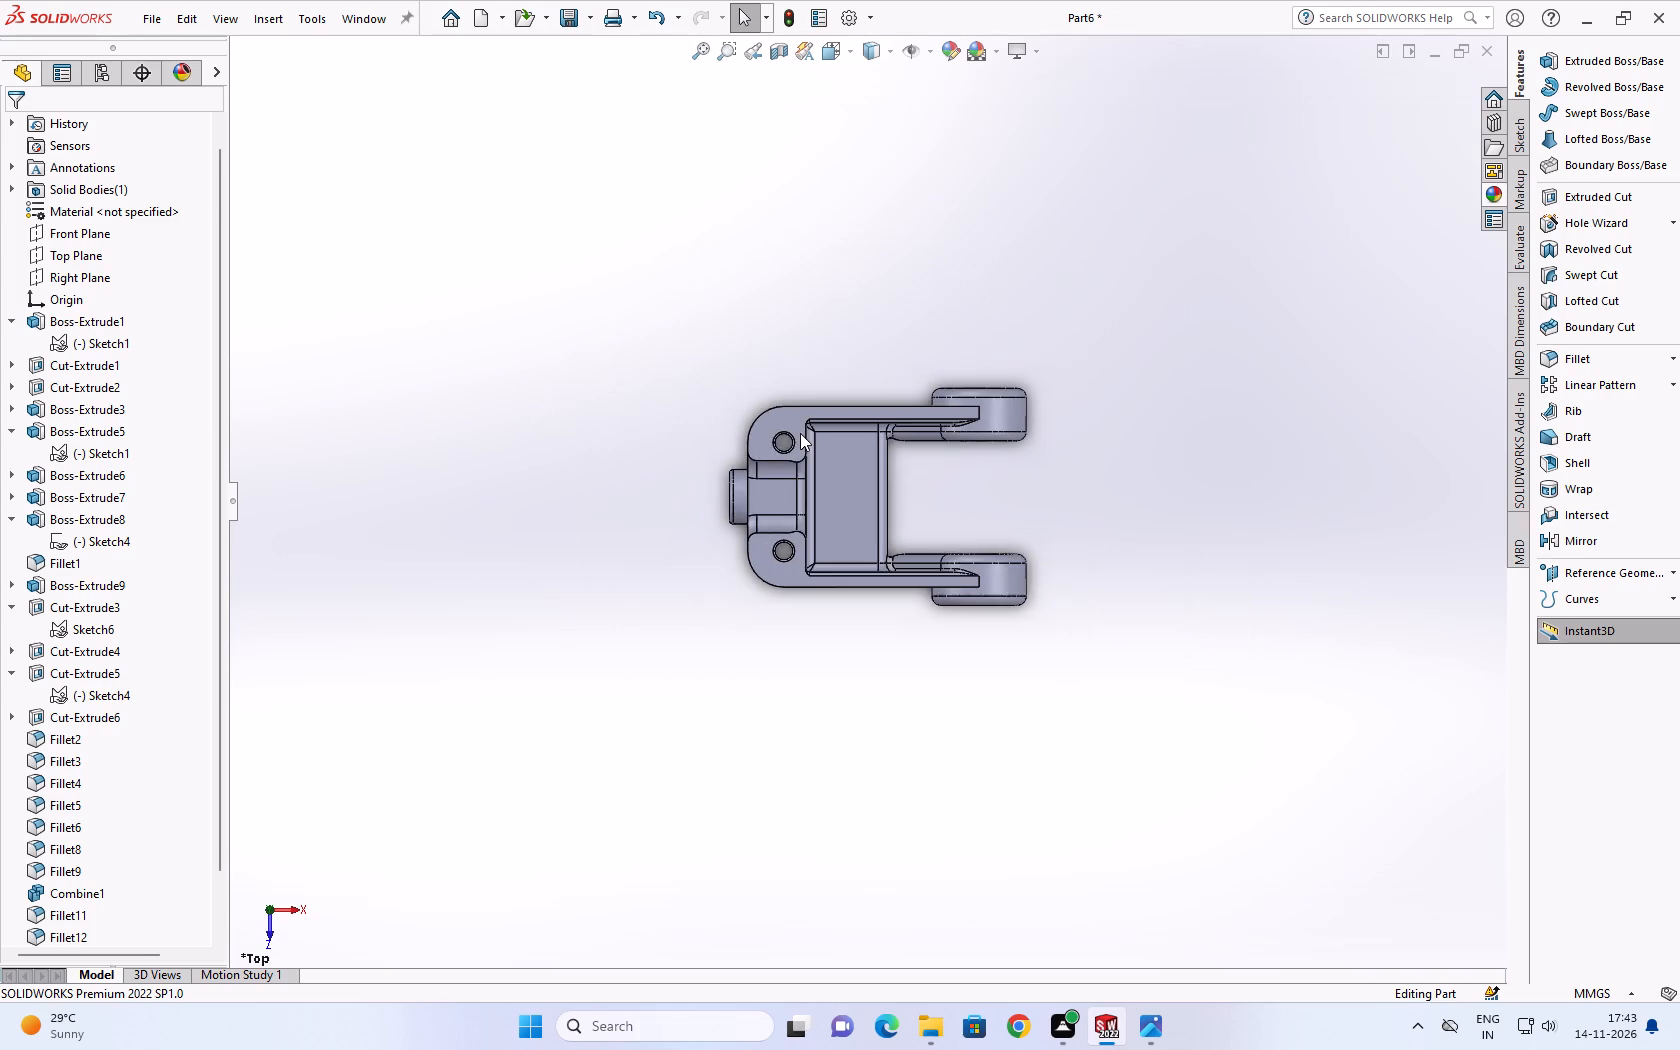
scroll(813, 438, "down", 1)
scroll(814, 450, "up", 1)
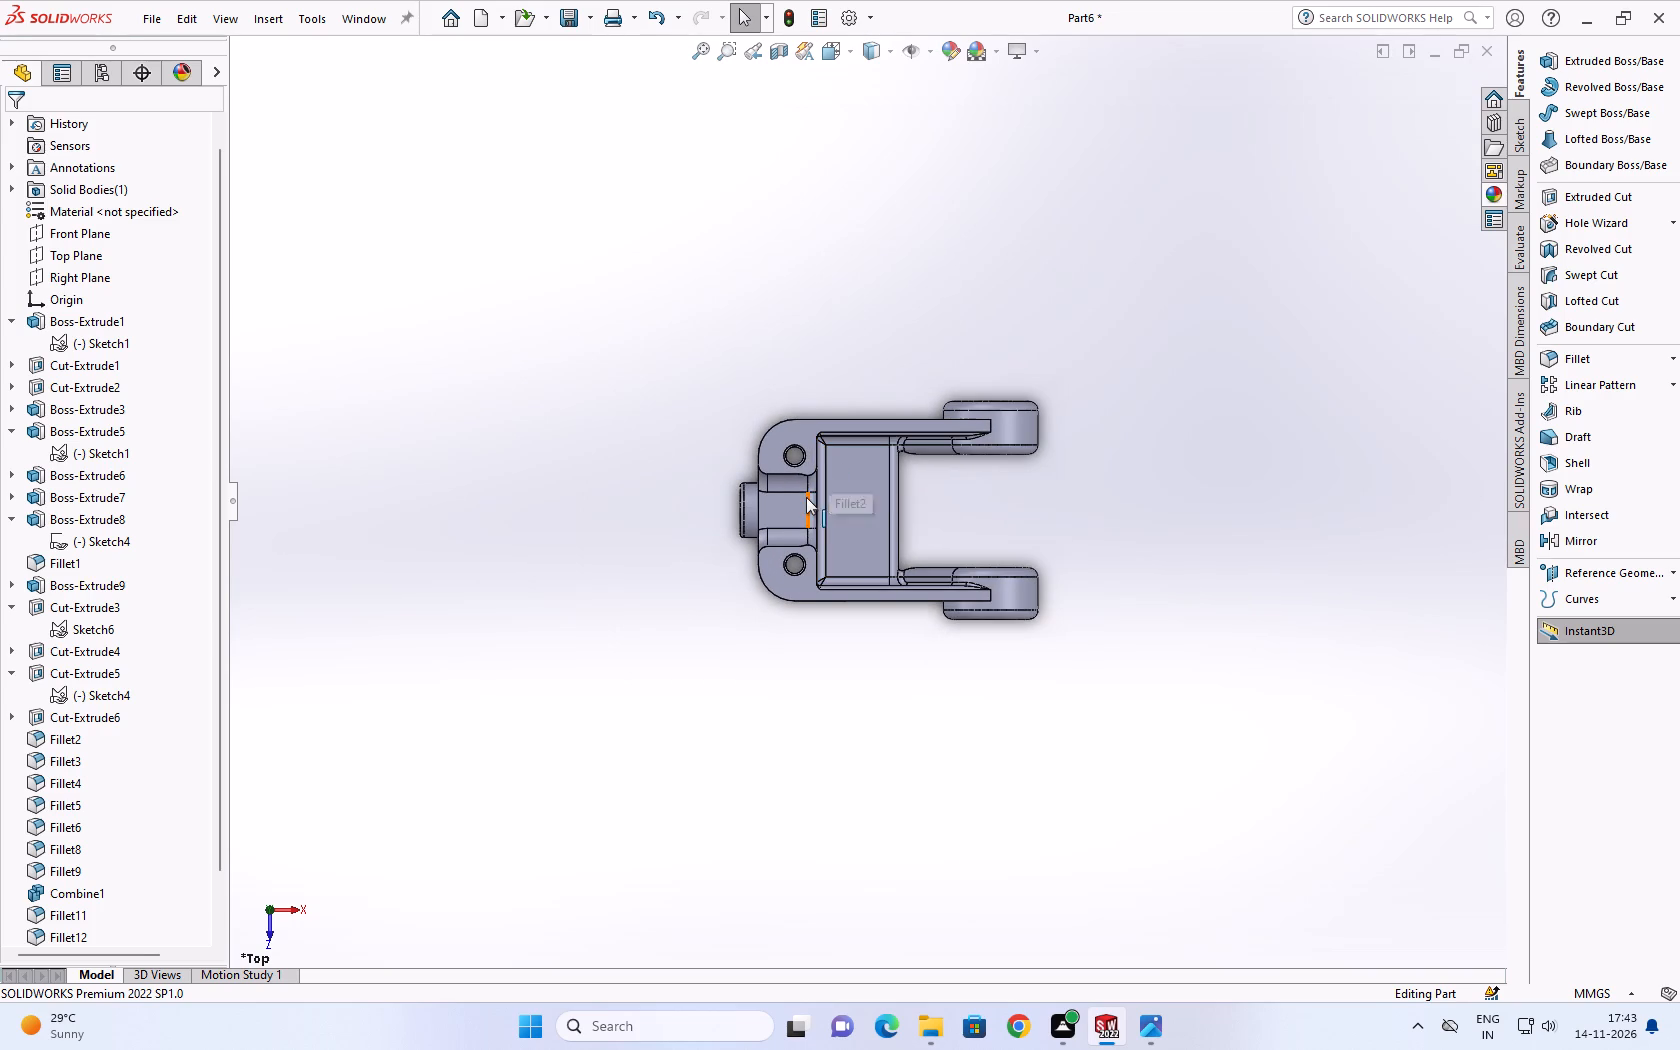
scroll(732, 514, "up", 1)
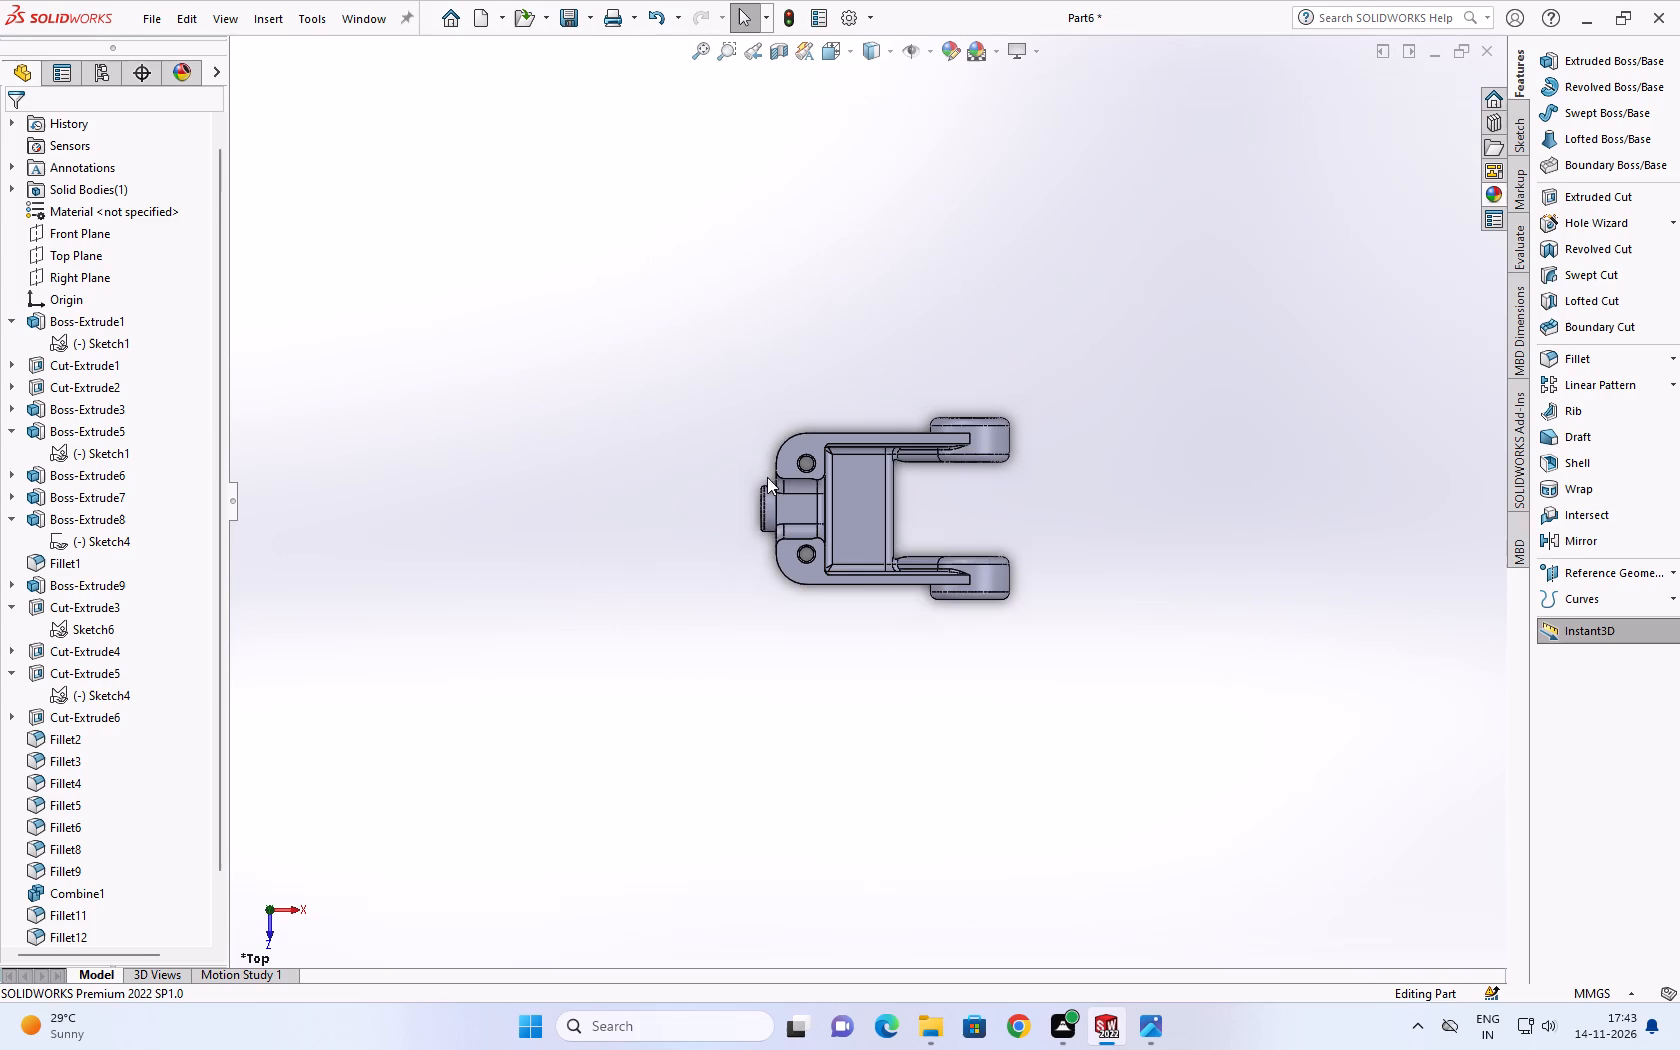
Examine the bracket's pocket, mounting holes, end notch and two arms in the top view, both as a whole and up close.
scroll(905, 519, "down", 2)
scroll(829, 471, "up", 3)
scroll(830, 462, "down", 3)
scroll(923, 552, "down", 1)
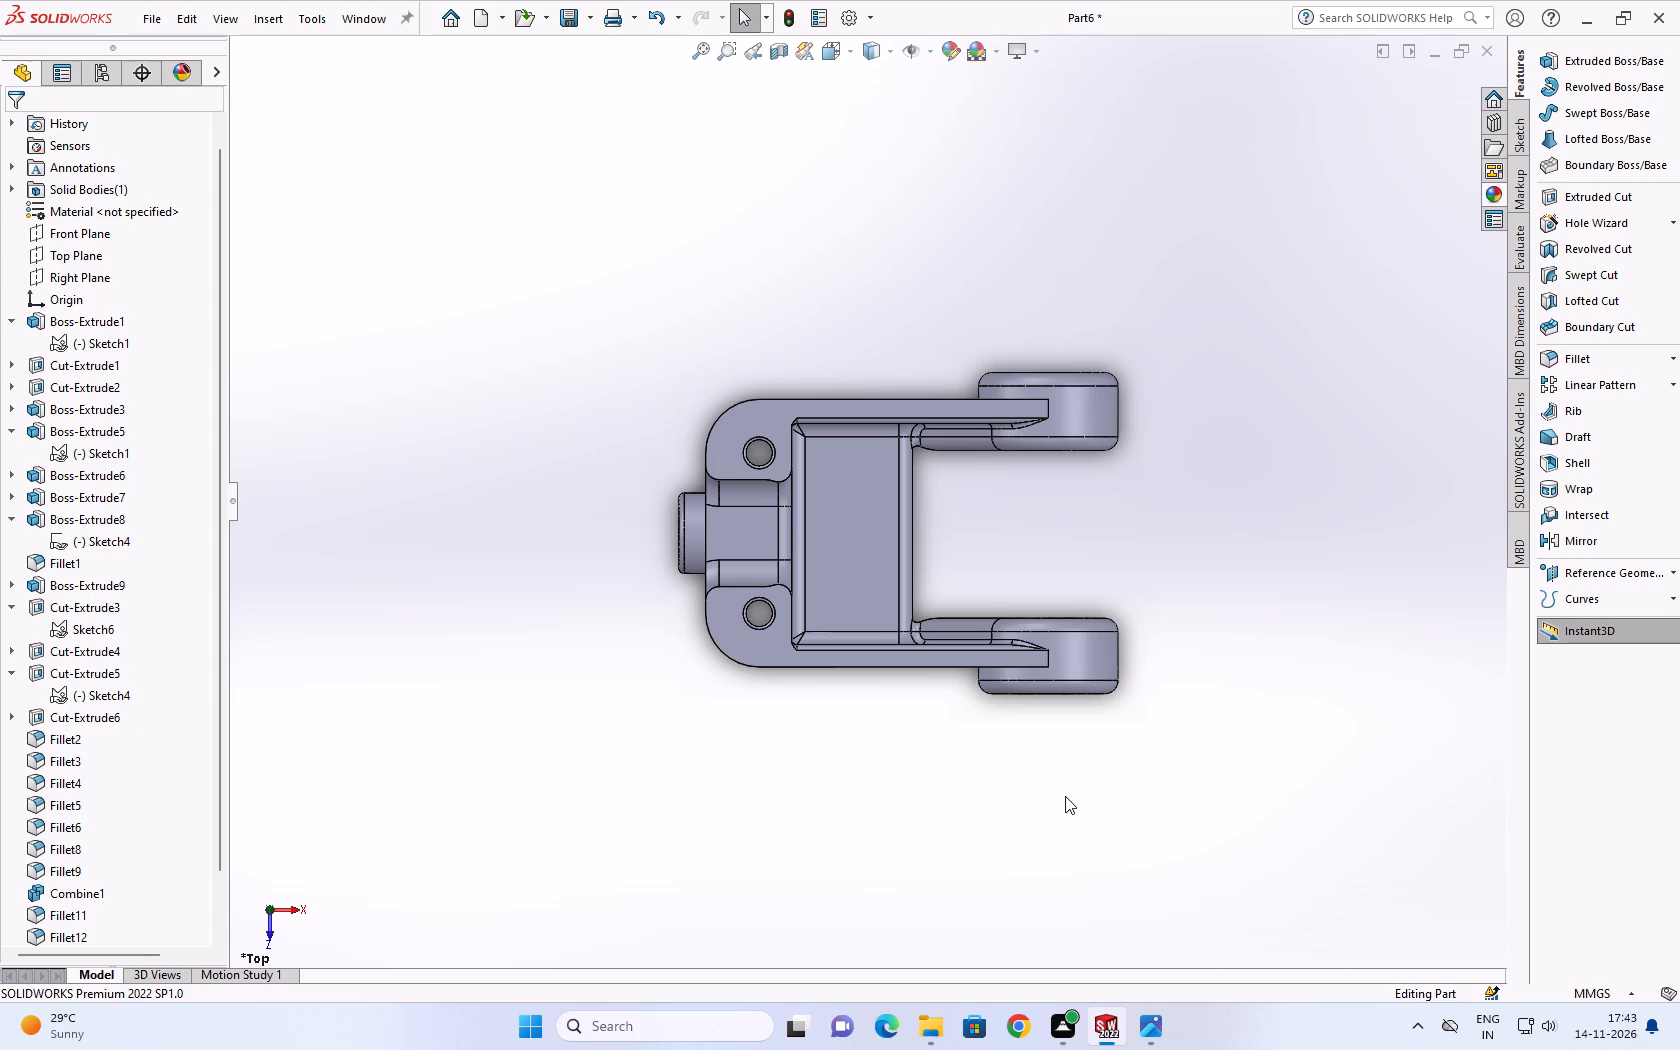
scroll(1057, 749, "up", 2)
scroll(829, 510, "down", 4)
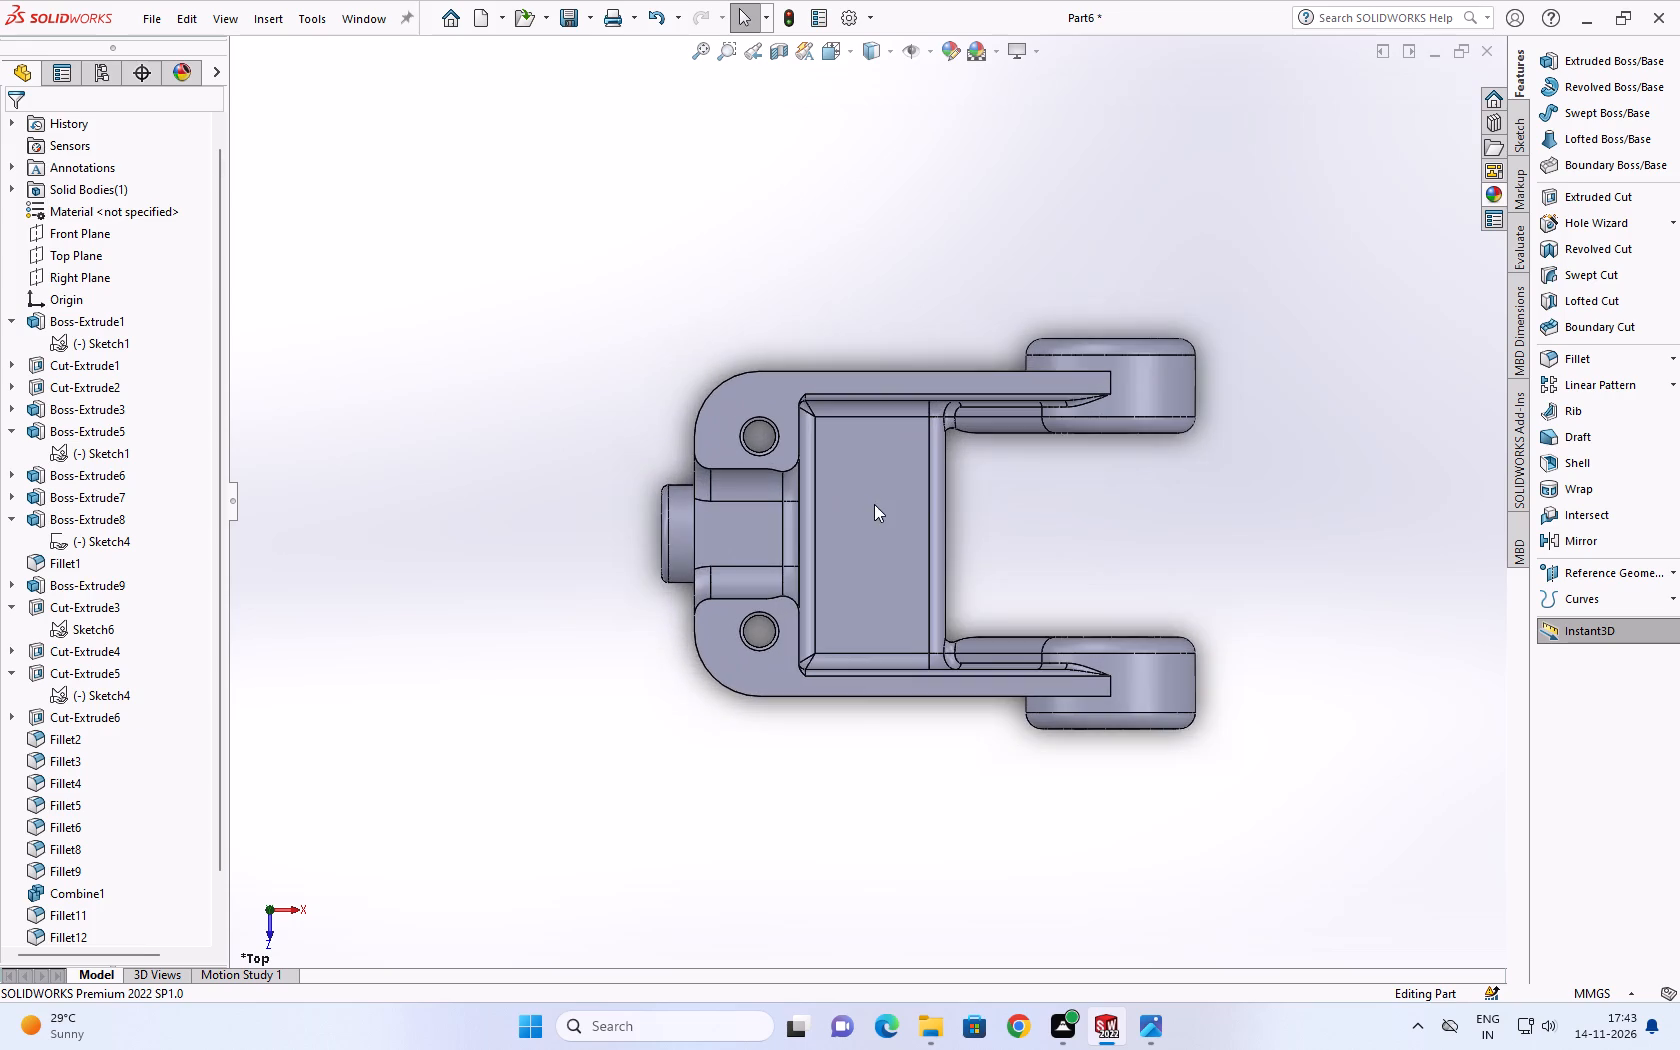
scroll(924, 519, "up", 1)
scroll(974, 549, "down", 2)
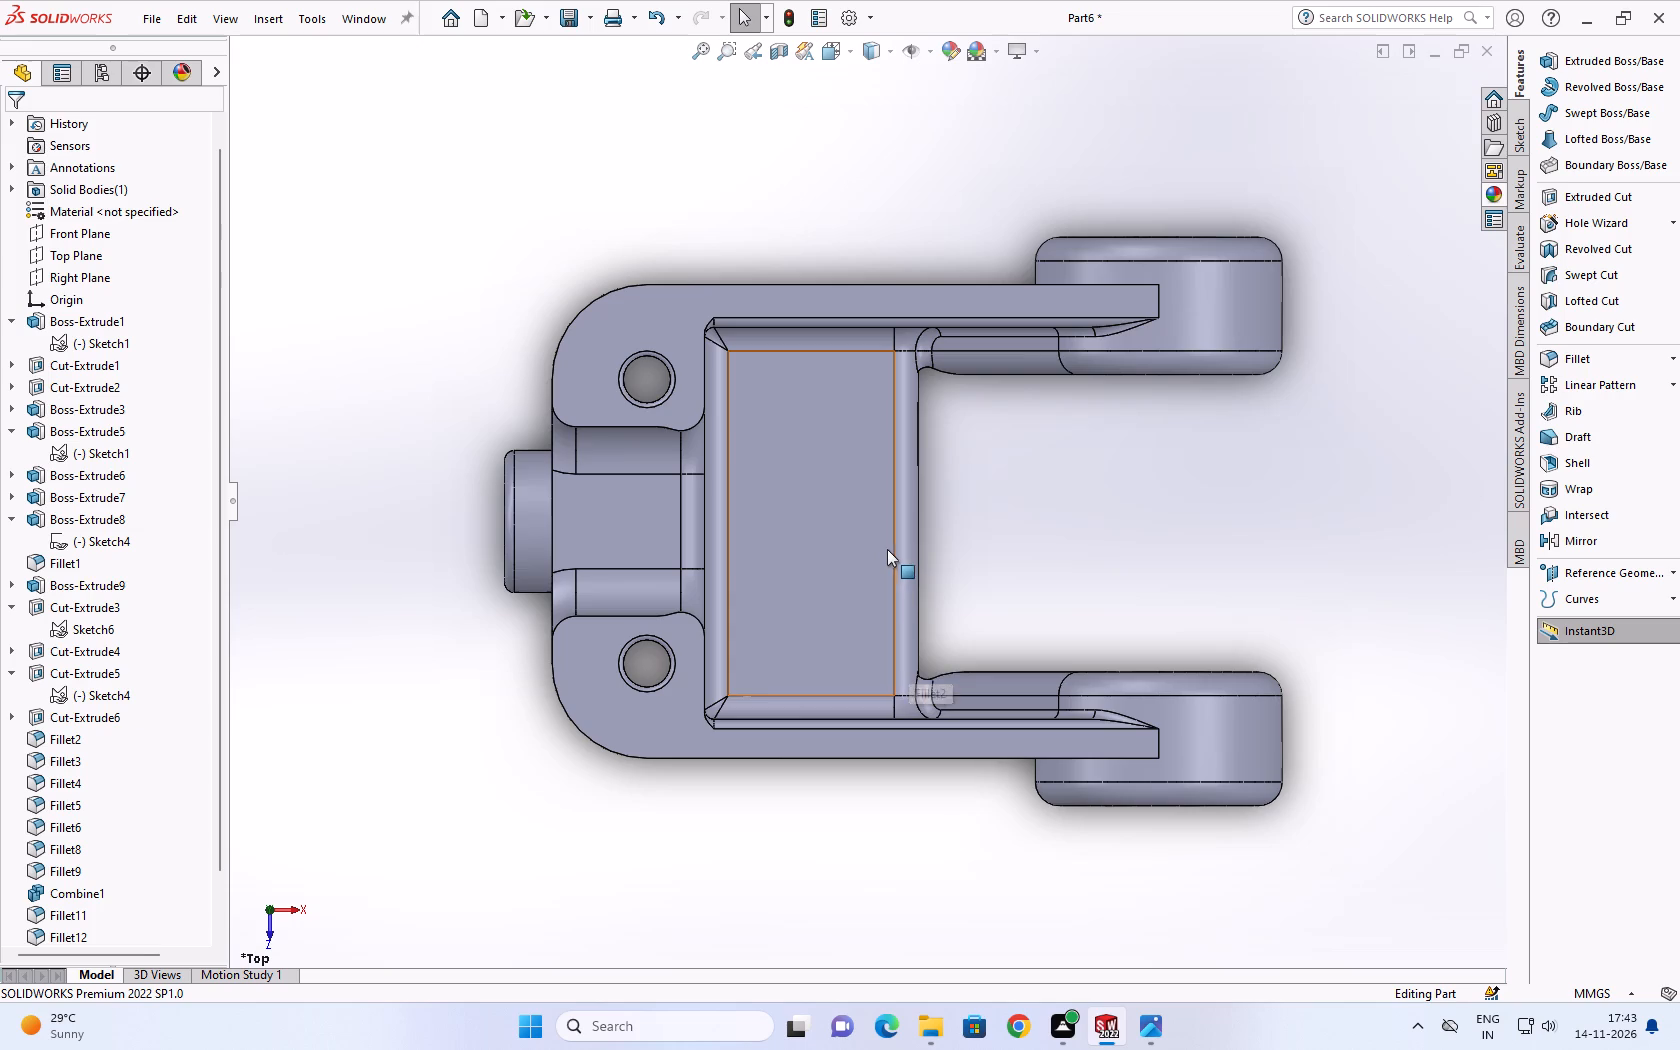
scroll(954, 576, "up", 2)
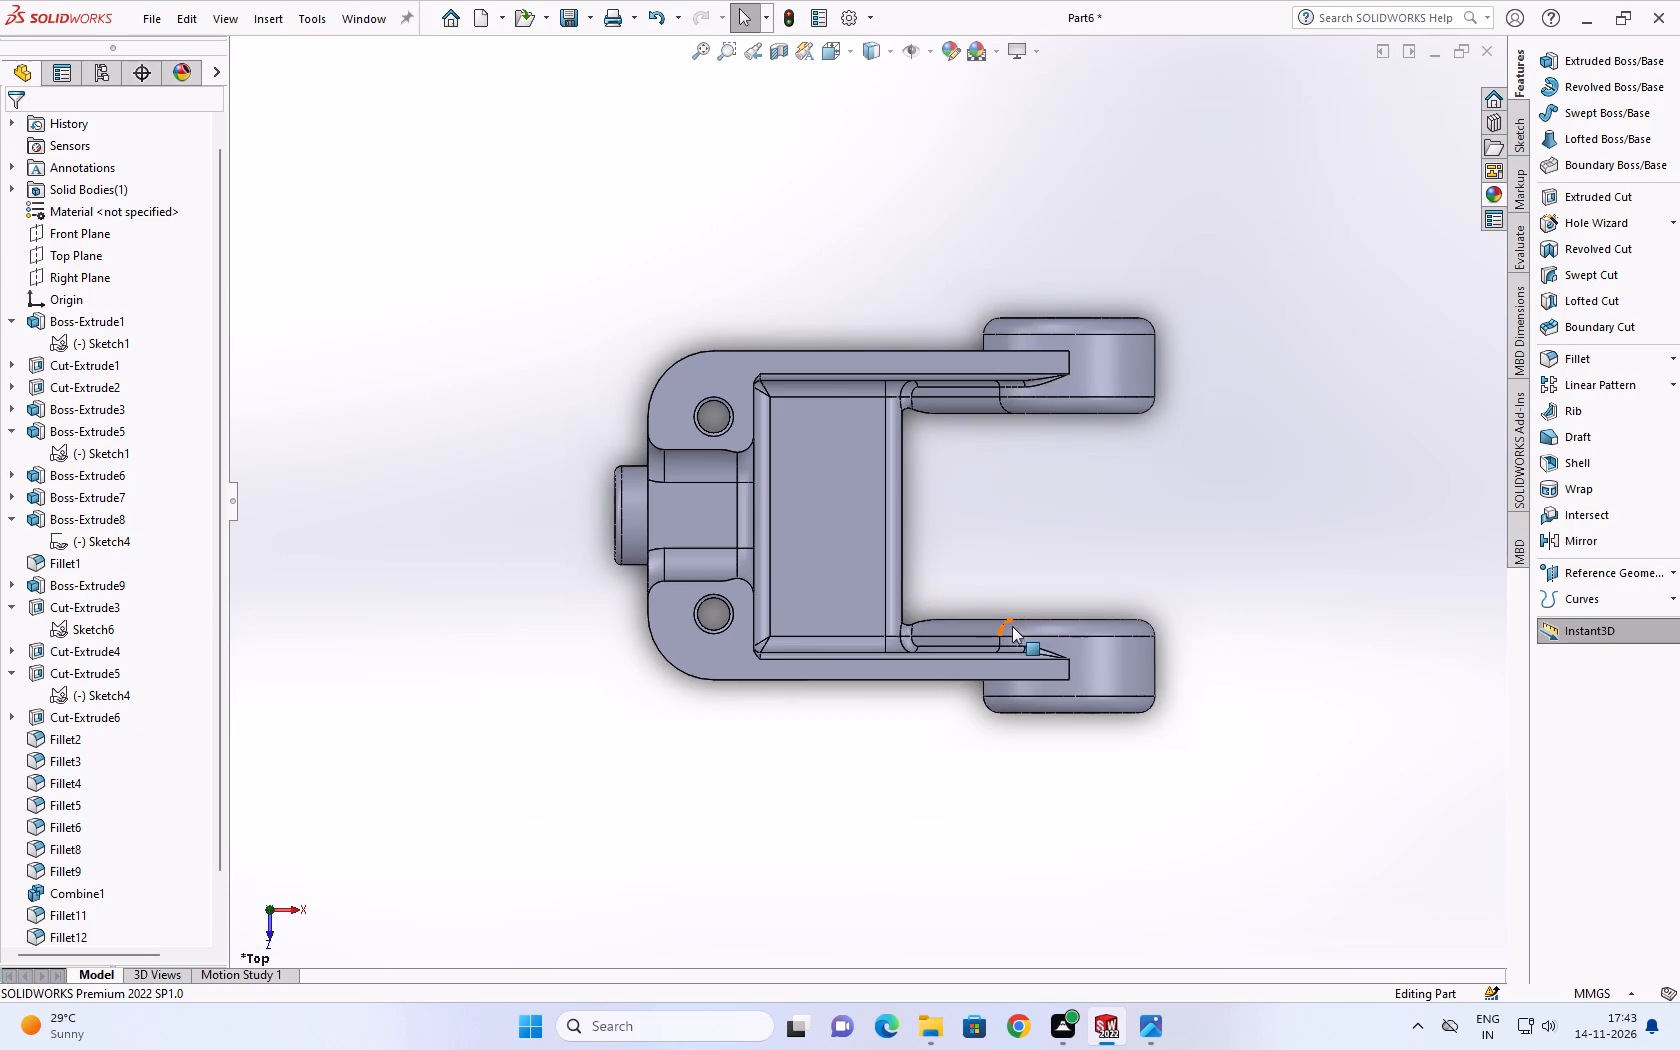
scroll(1006, 644, "up", 2)
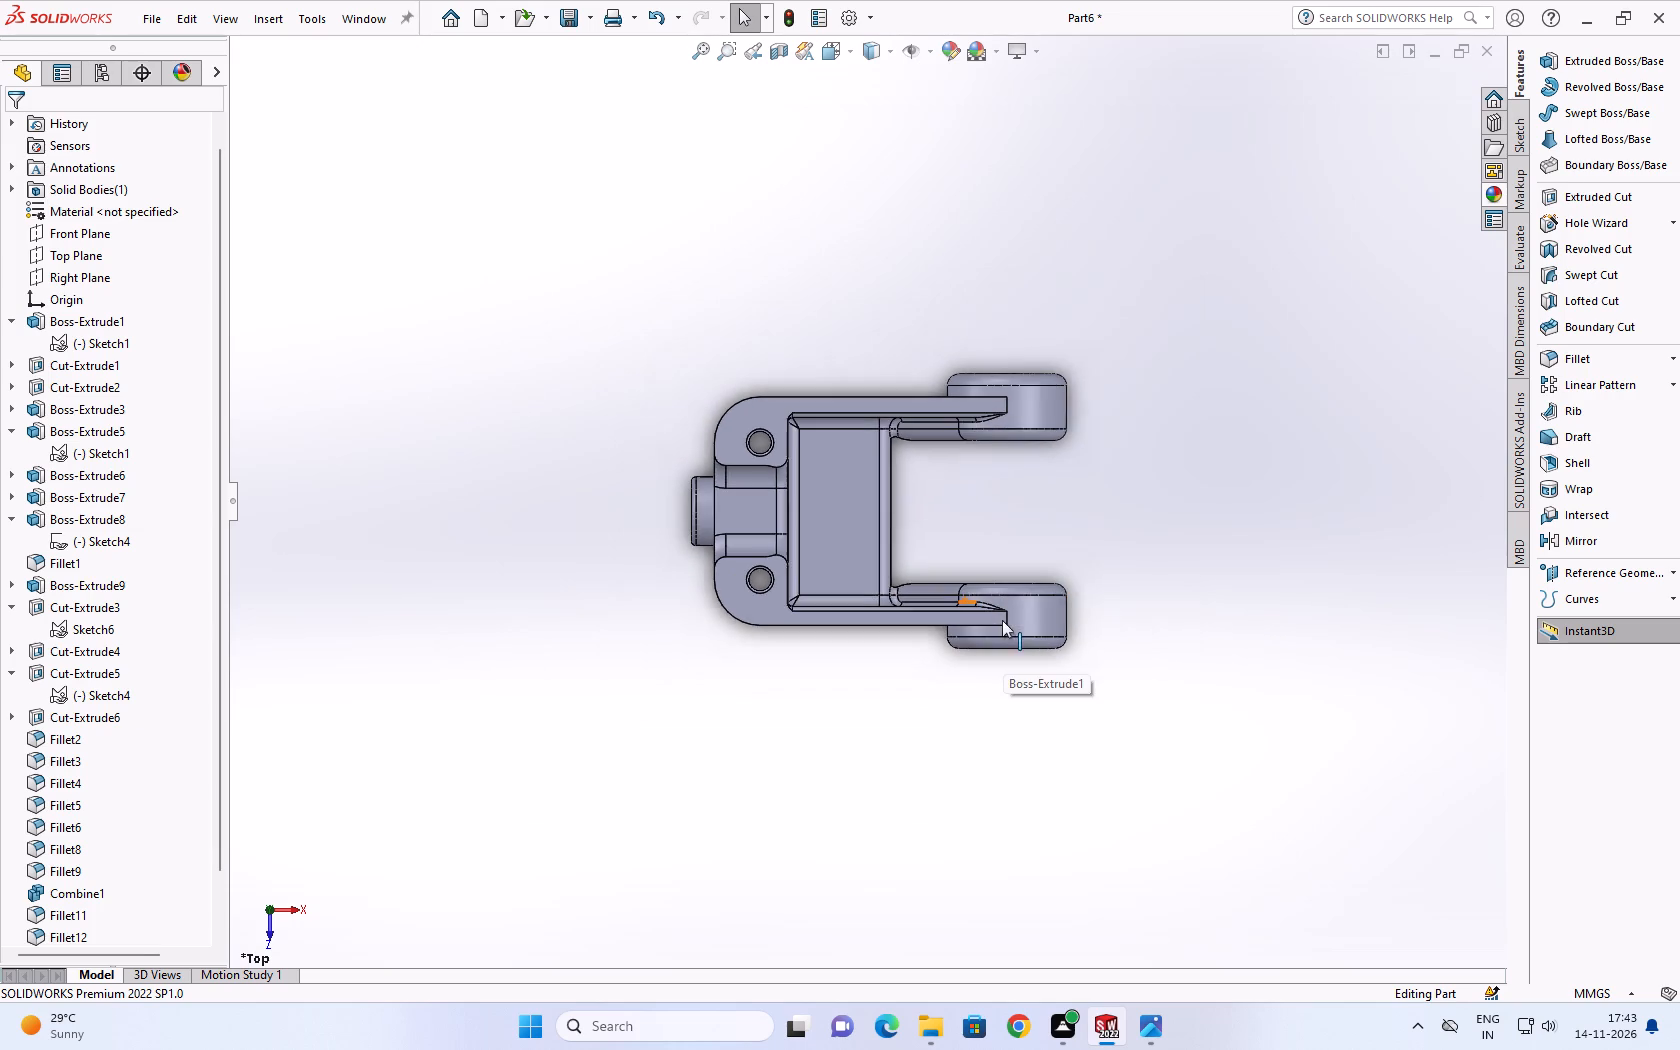
scroll(938, 598, "down", 3)
scroll(993, 614, "up", 3)
scroll(759, 561, "up", 3)
scroll(790, 523, "down", 1)
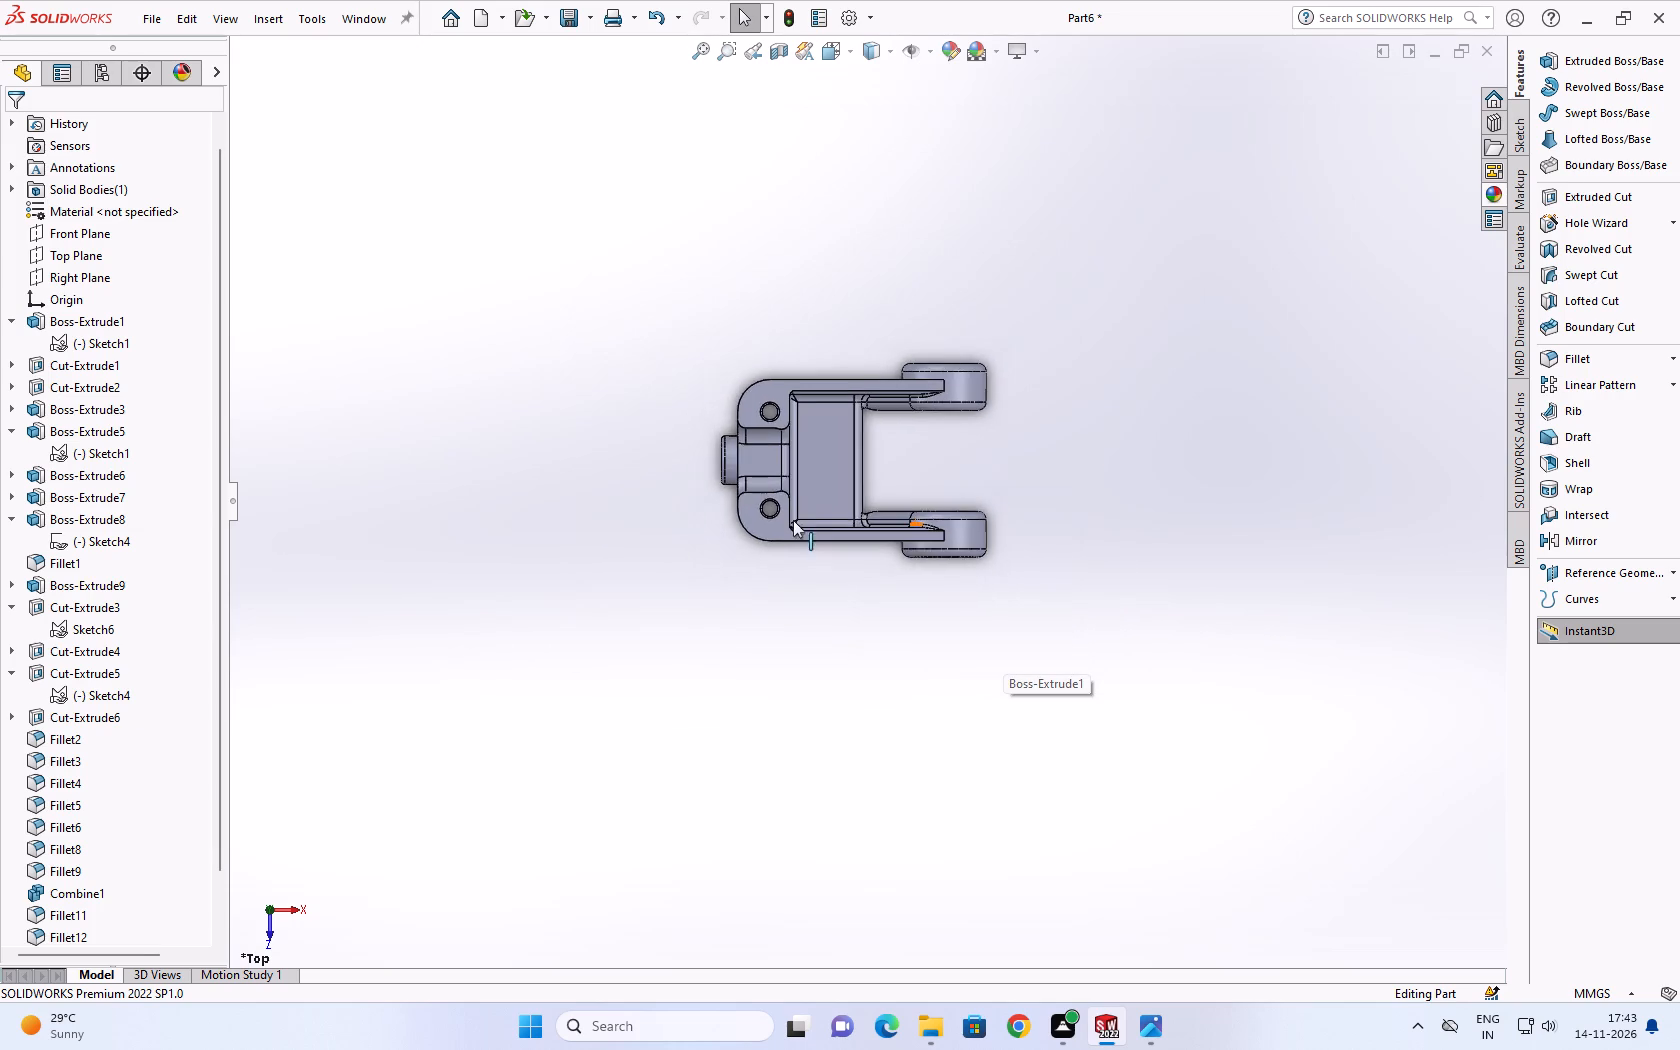
scroll(806, 493, "up", 5)
scroll(807, 490, "down", 10)
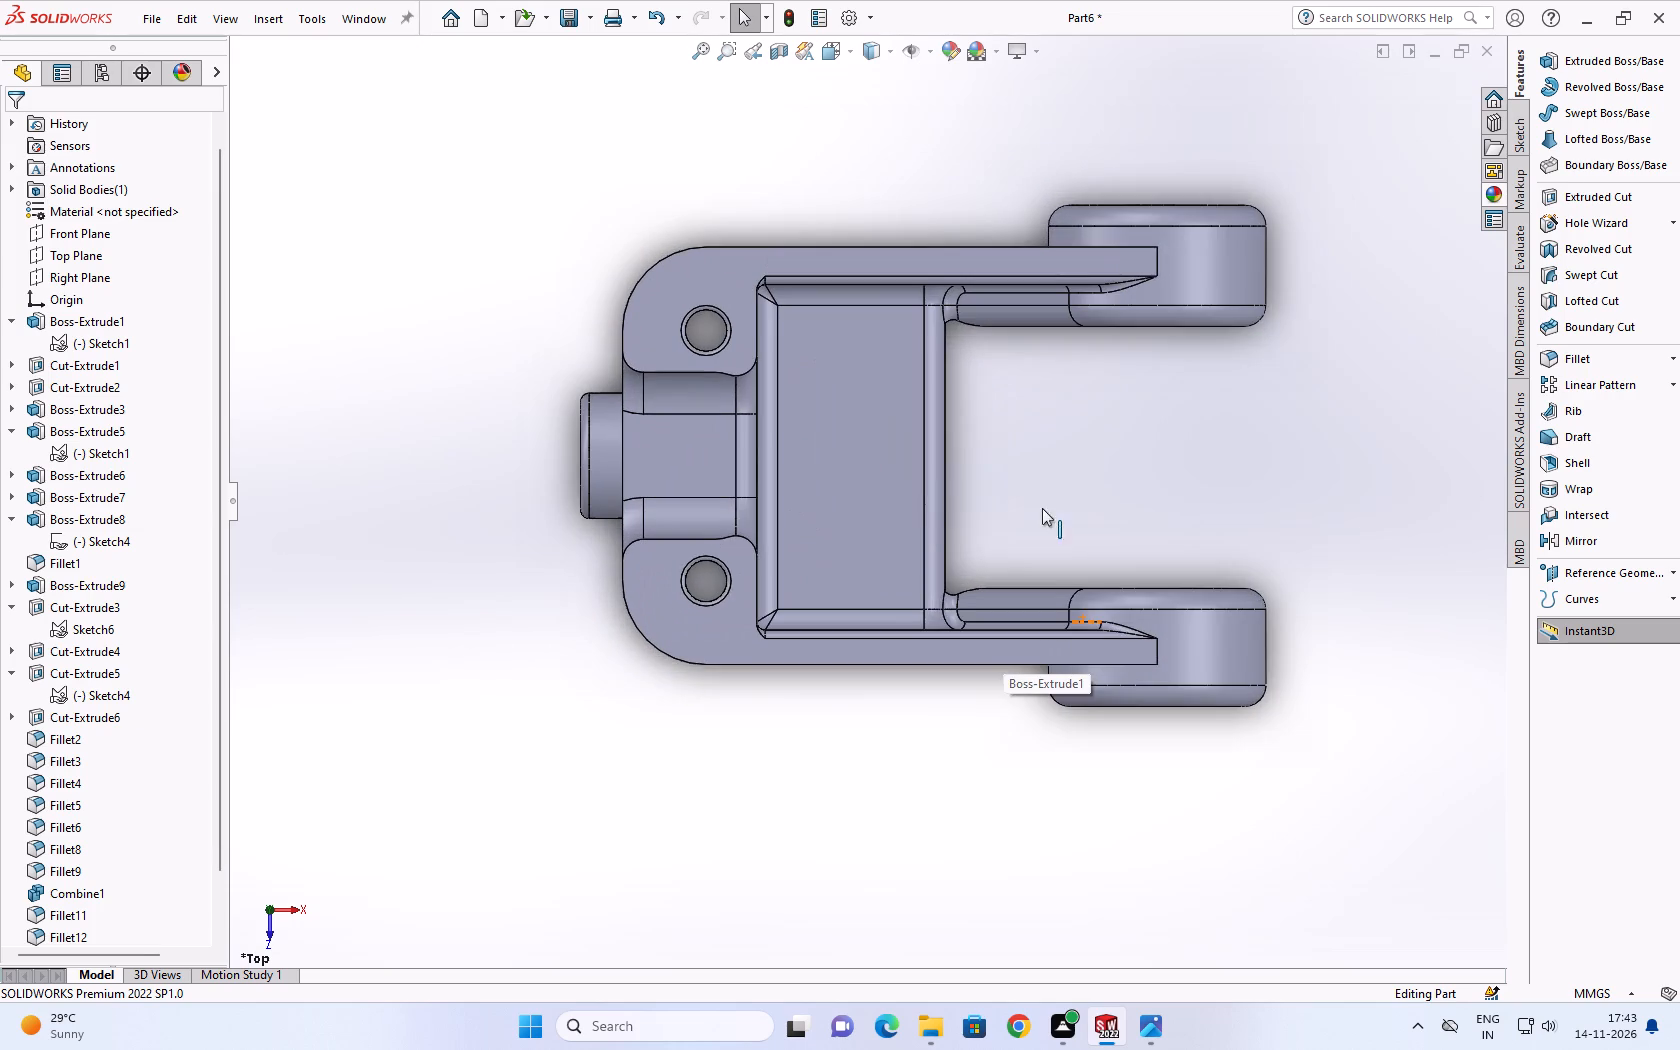
left_click(1064, 507)
scroll(976, 534, "down", 3)
scroll(974, 530, "up", 2)
scroll(817, 412, "up", 2)
scroll(818, 399, "down", 1)
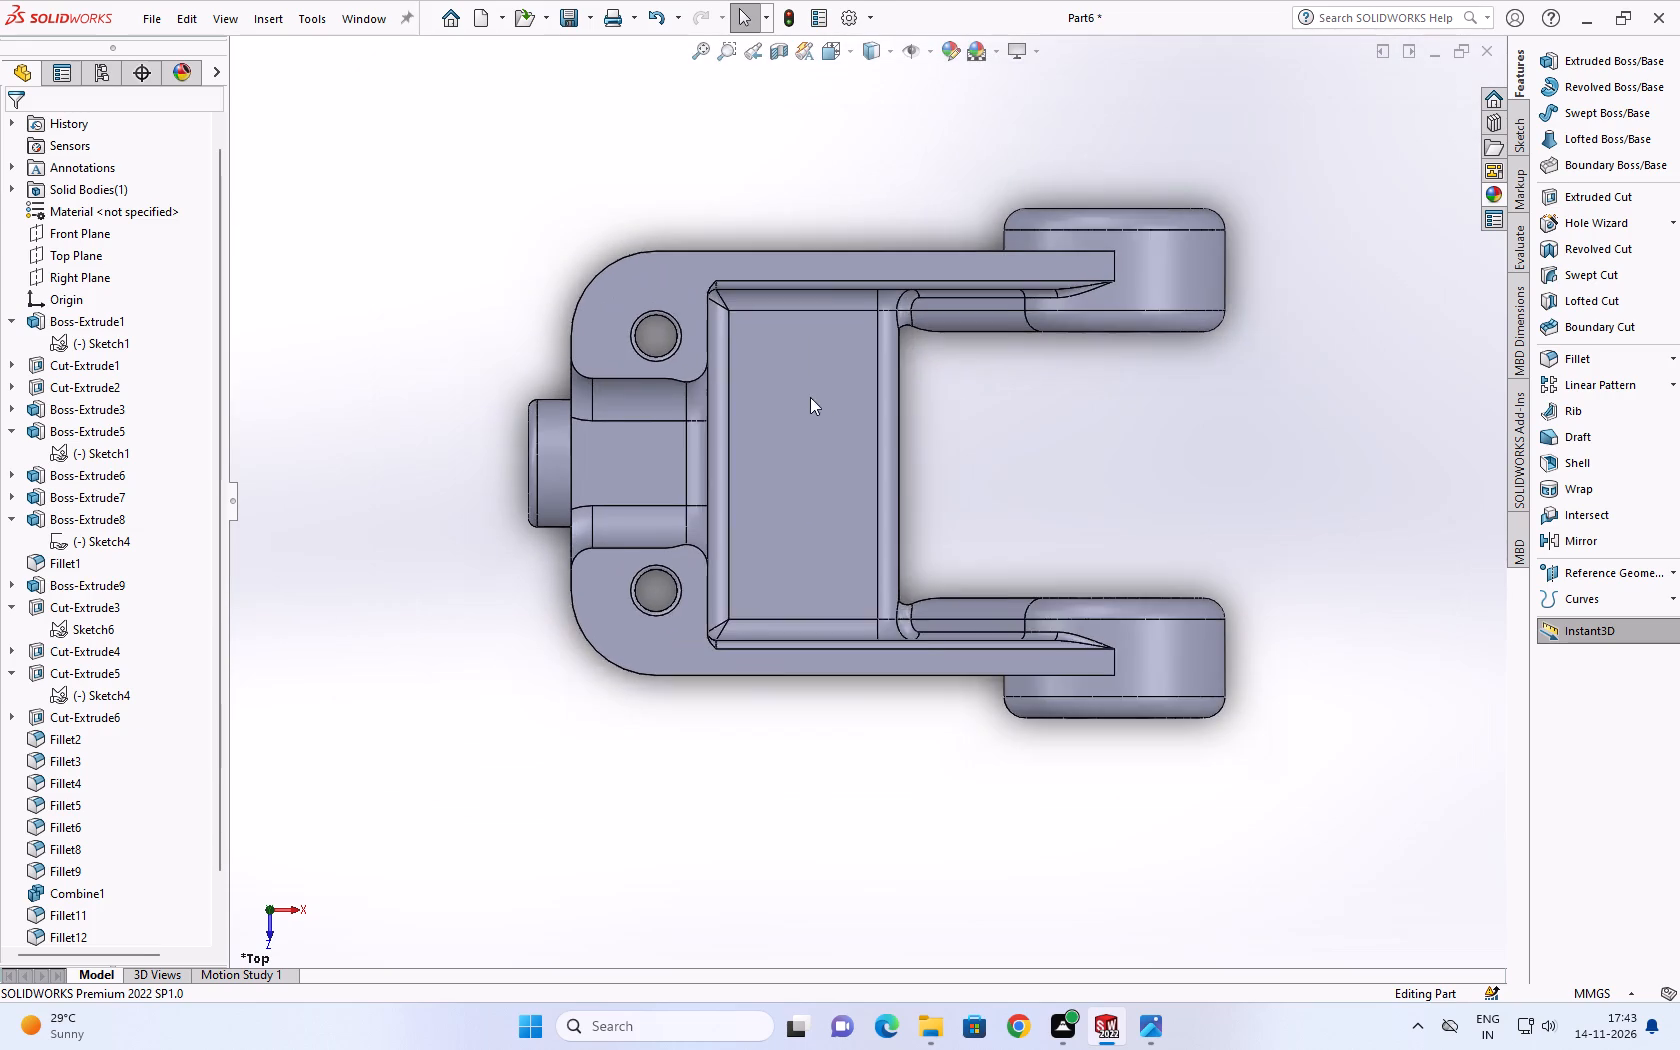
scroll(810, 388, "down", 1)
scroll(1033, 487, "up", 1)
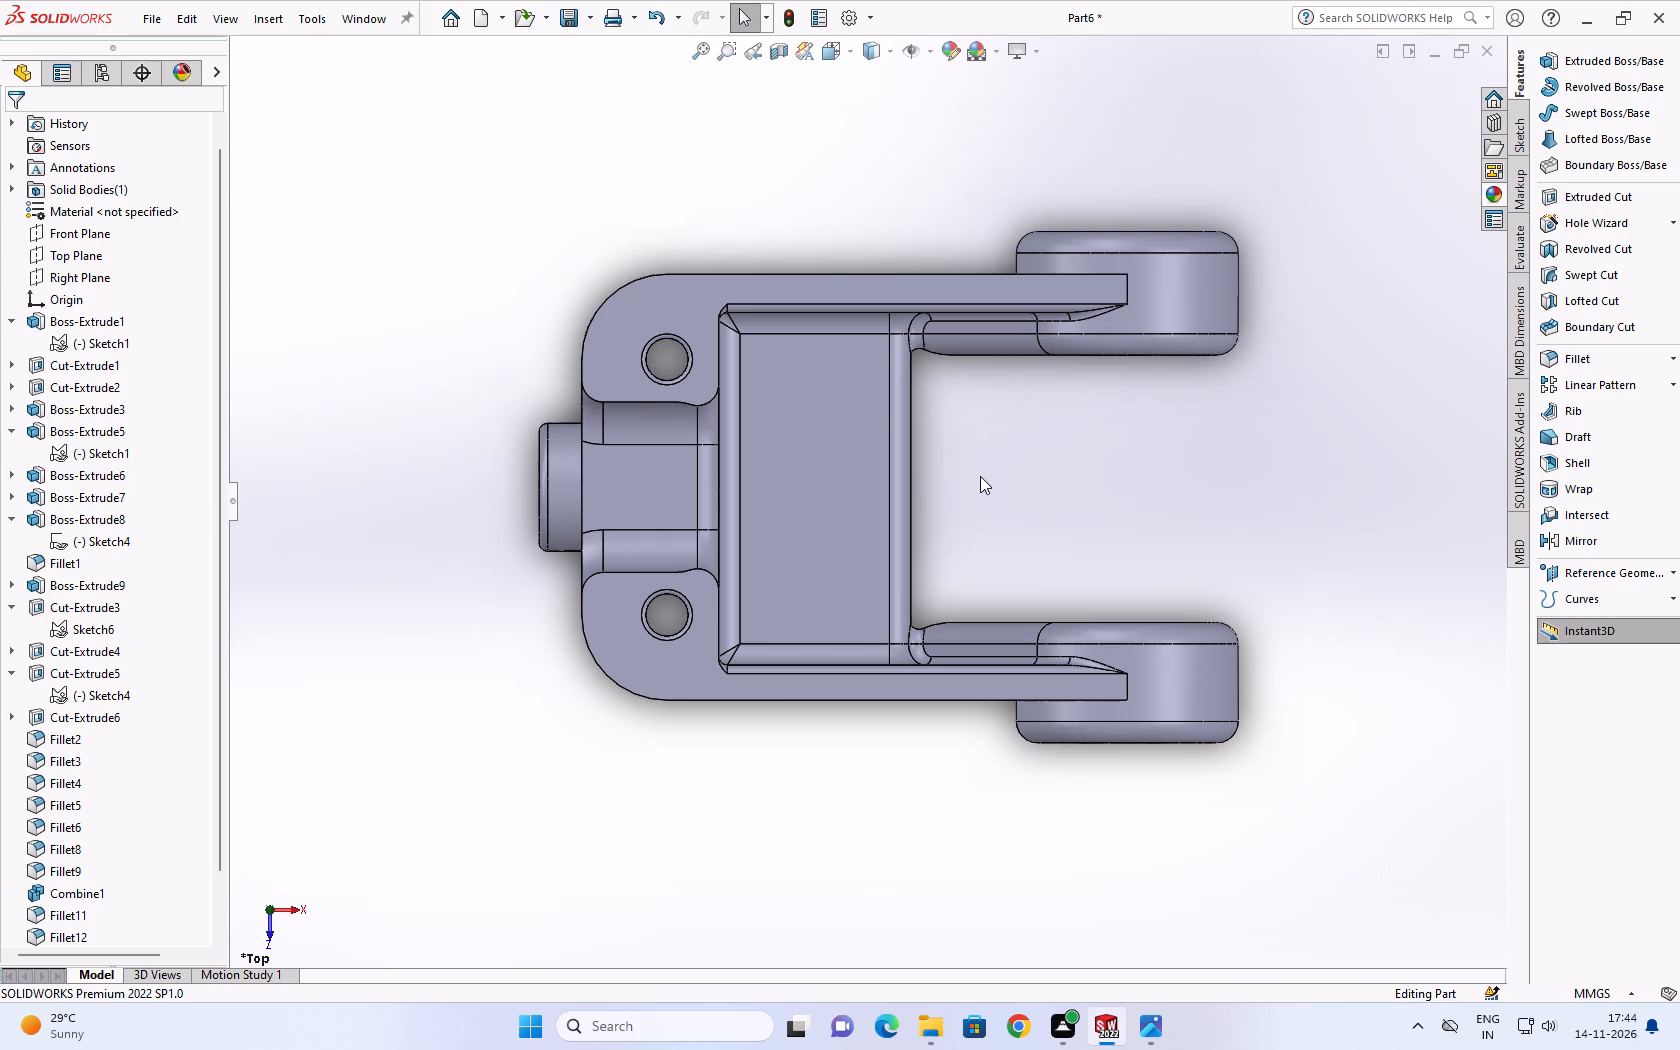
scroll(947, 472, "up", 2)
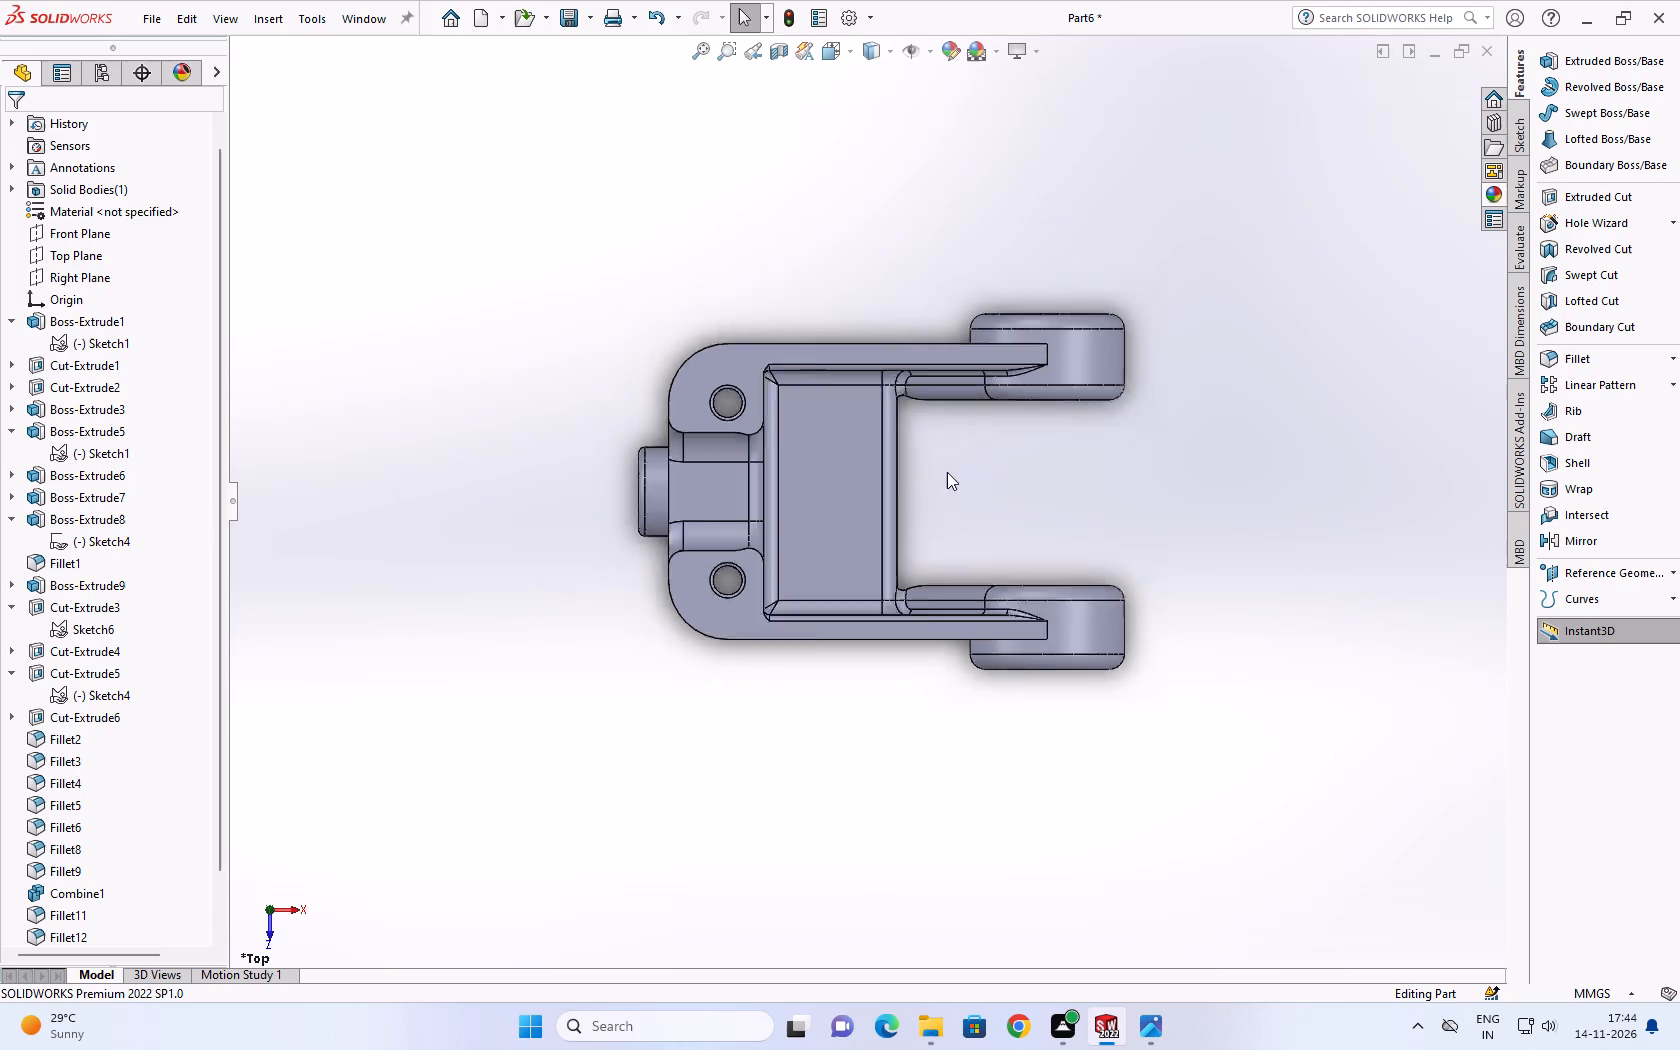
scroll(947, 472, "up", 2)
scroll(907, 468, "down", 4)
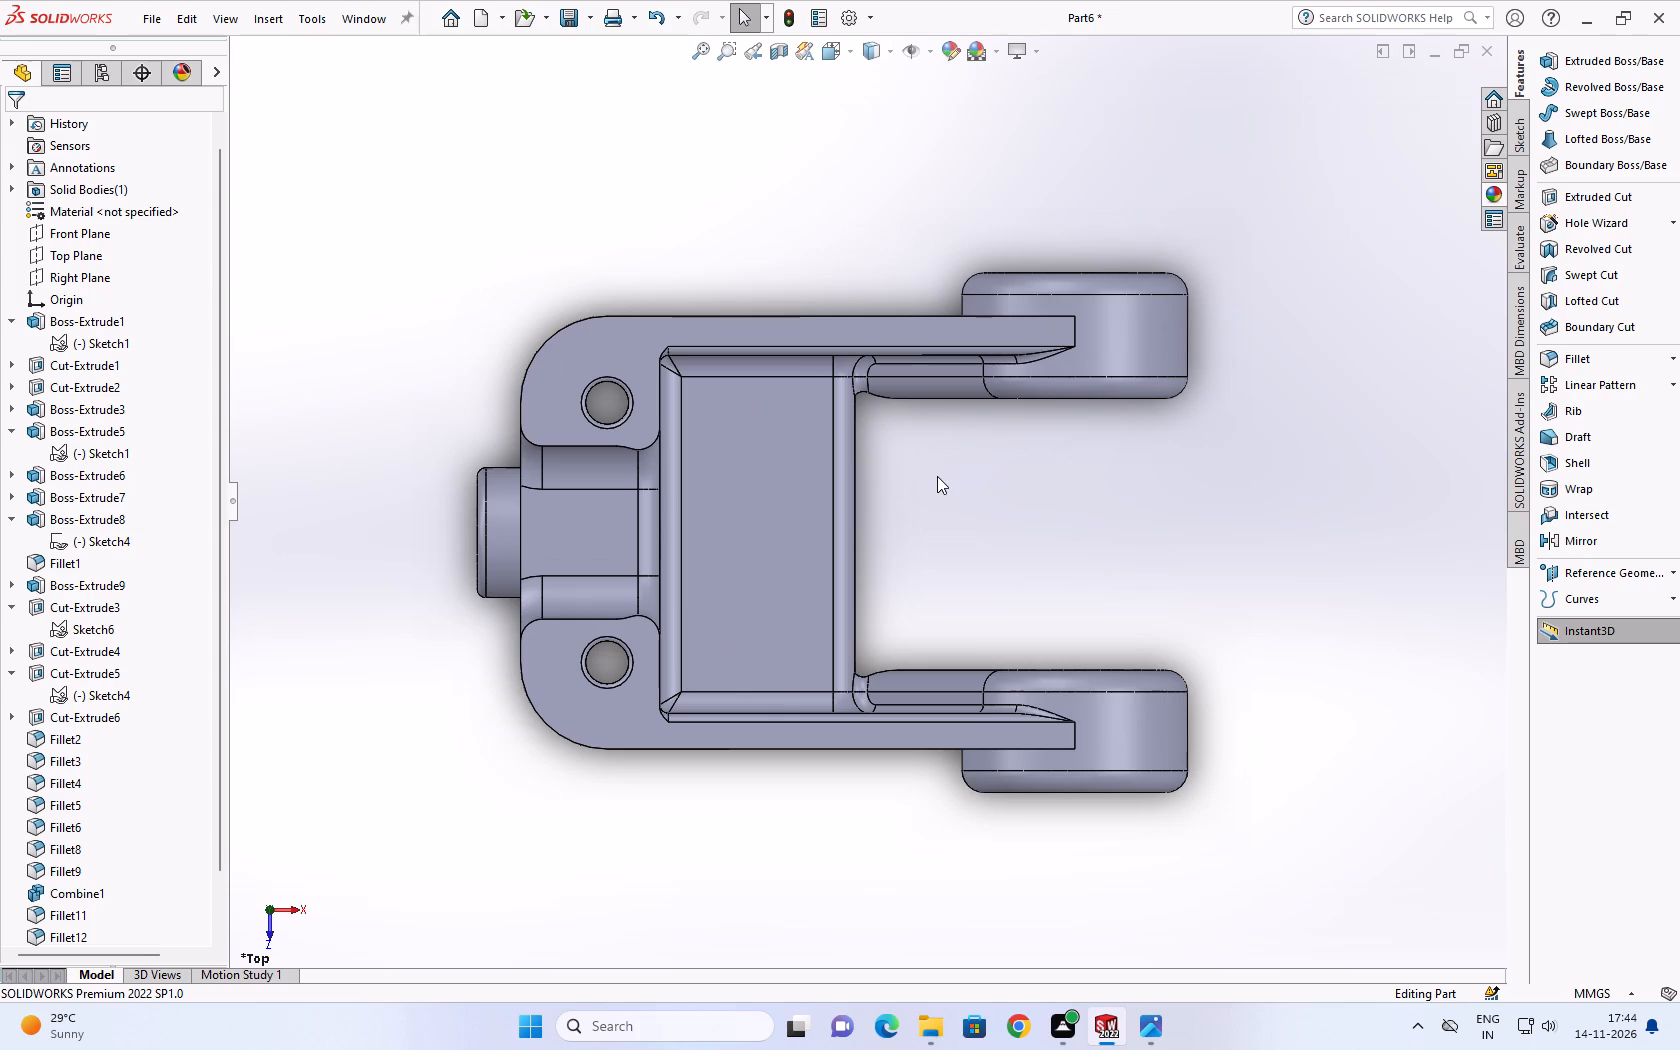
scroll(763, 541, "up", 2)
scroll(620, 425, "down", 2)
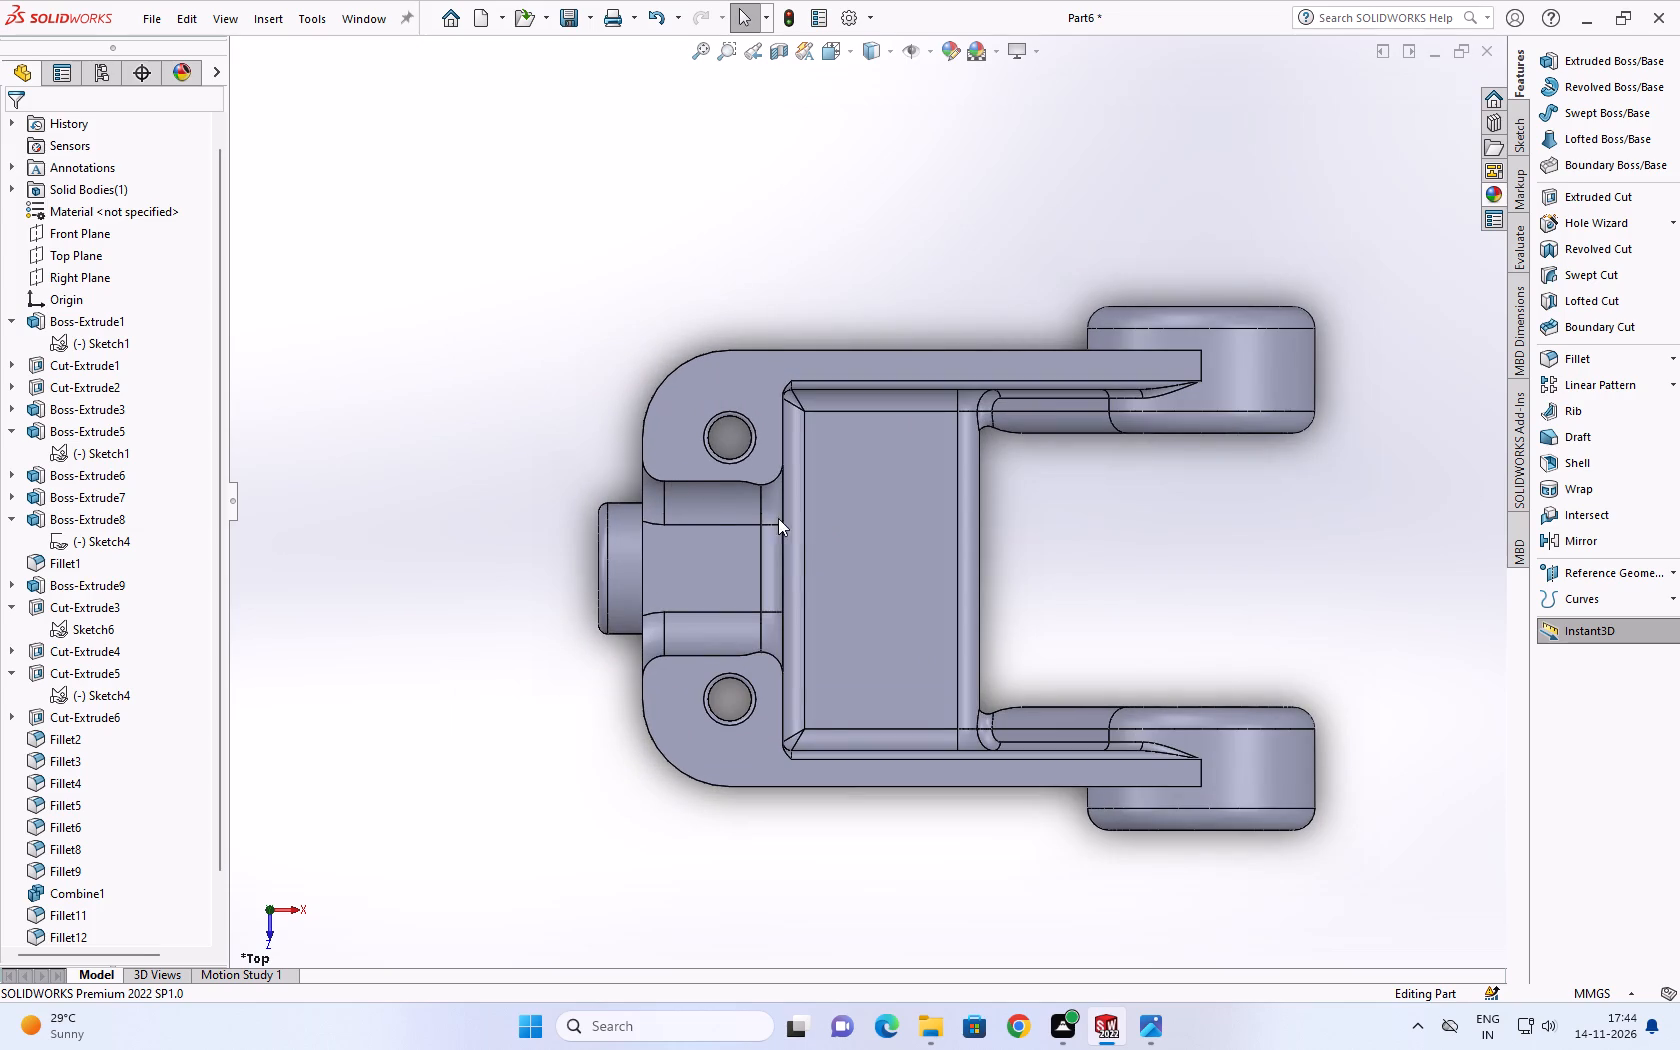
Inspect the pocket floor, mounting-hole pads, notch fillet and notch floor by selecting each in turn, and clear the selection.
left_click(705, 566)
left_click(862, 562)
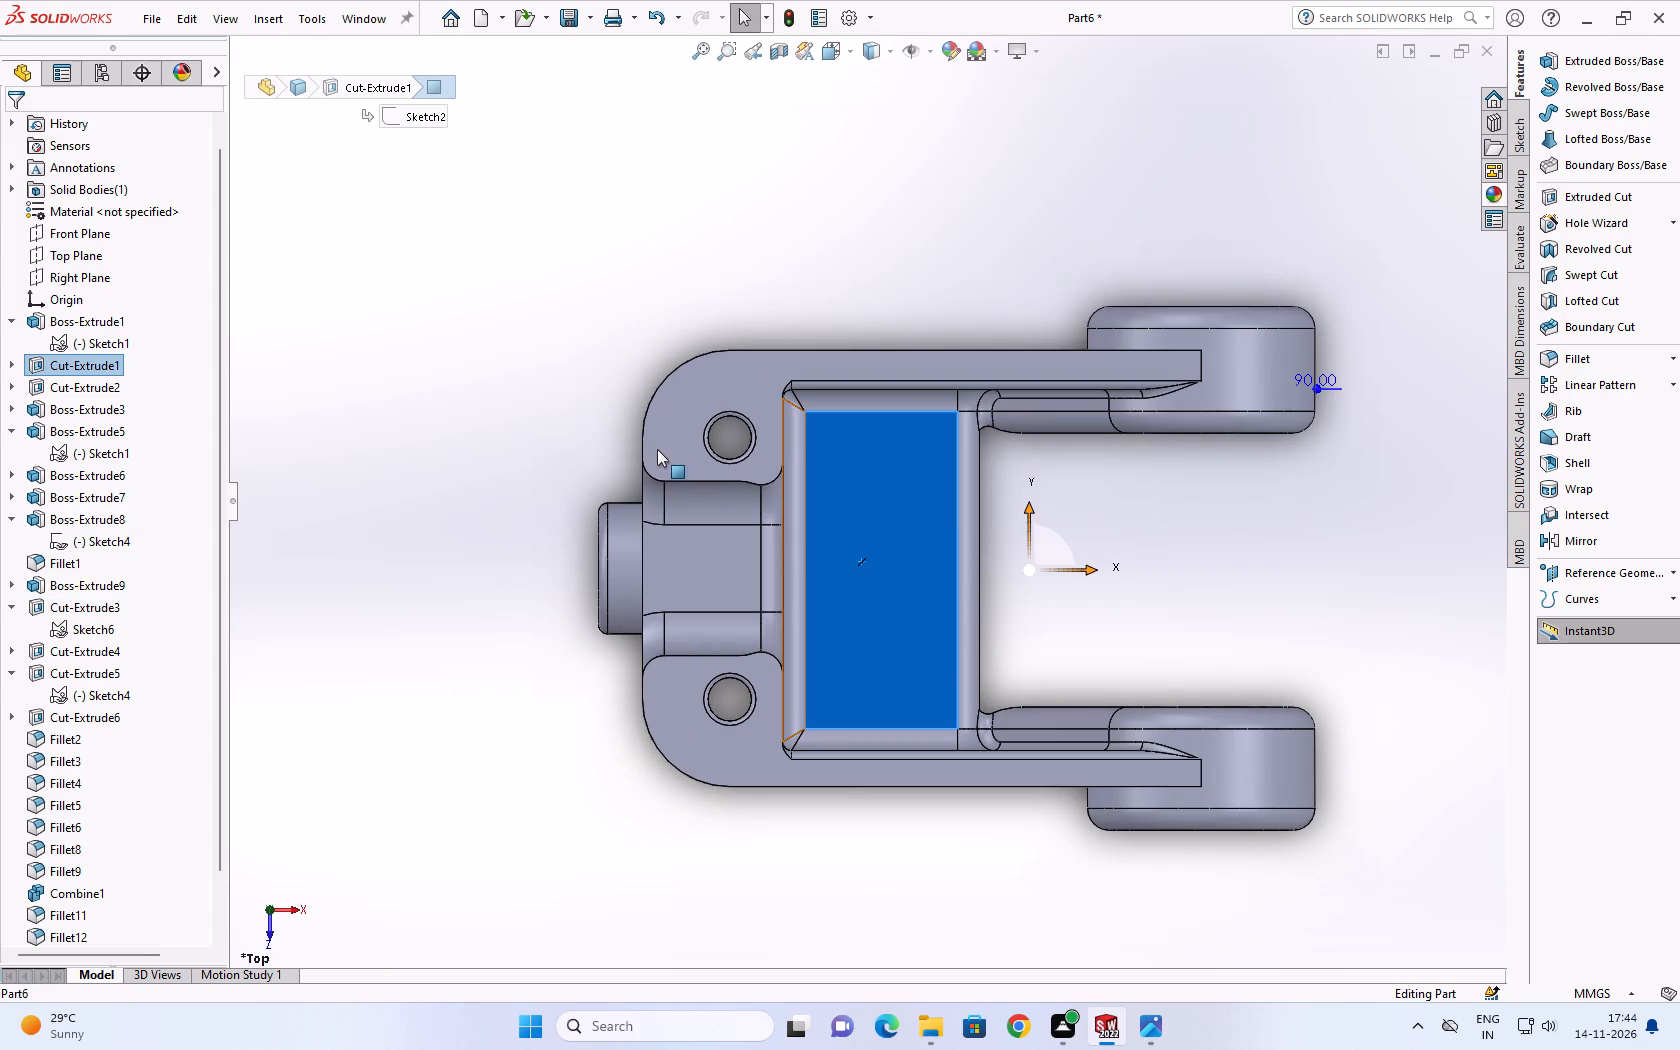
left_click(659, 447)
left_click(708, 719)
left_click(708, 634)
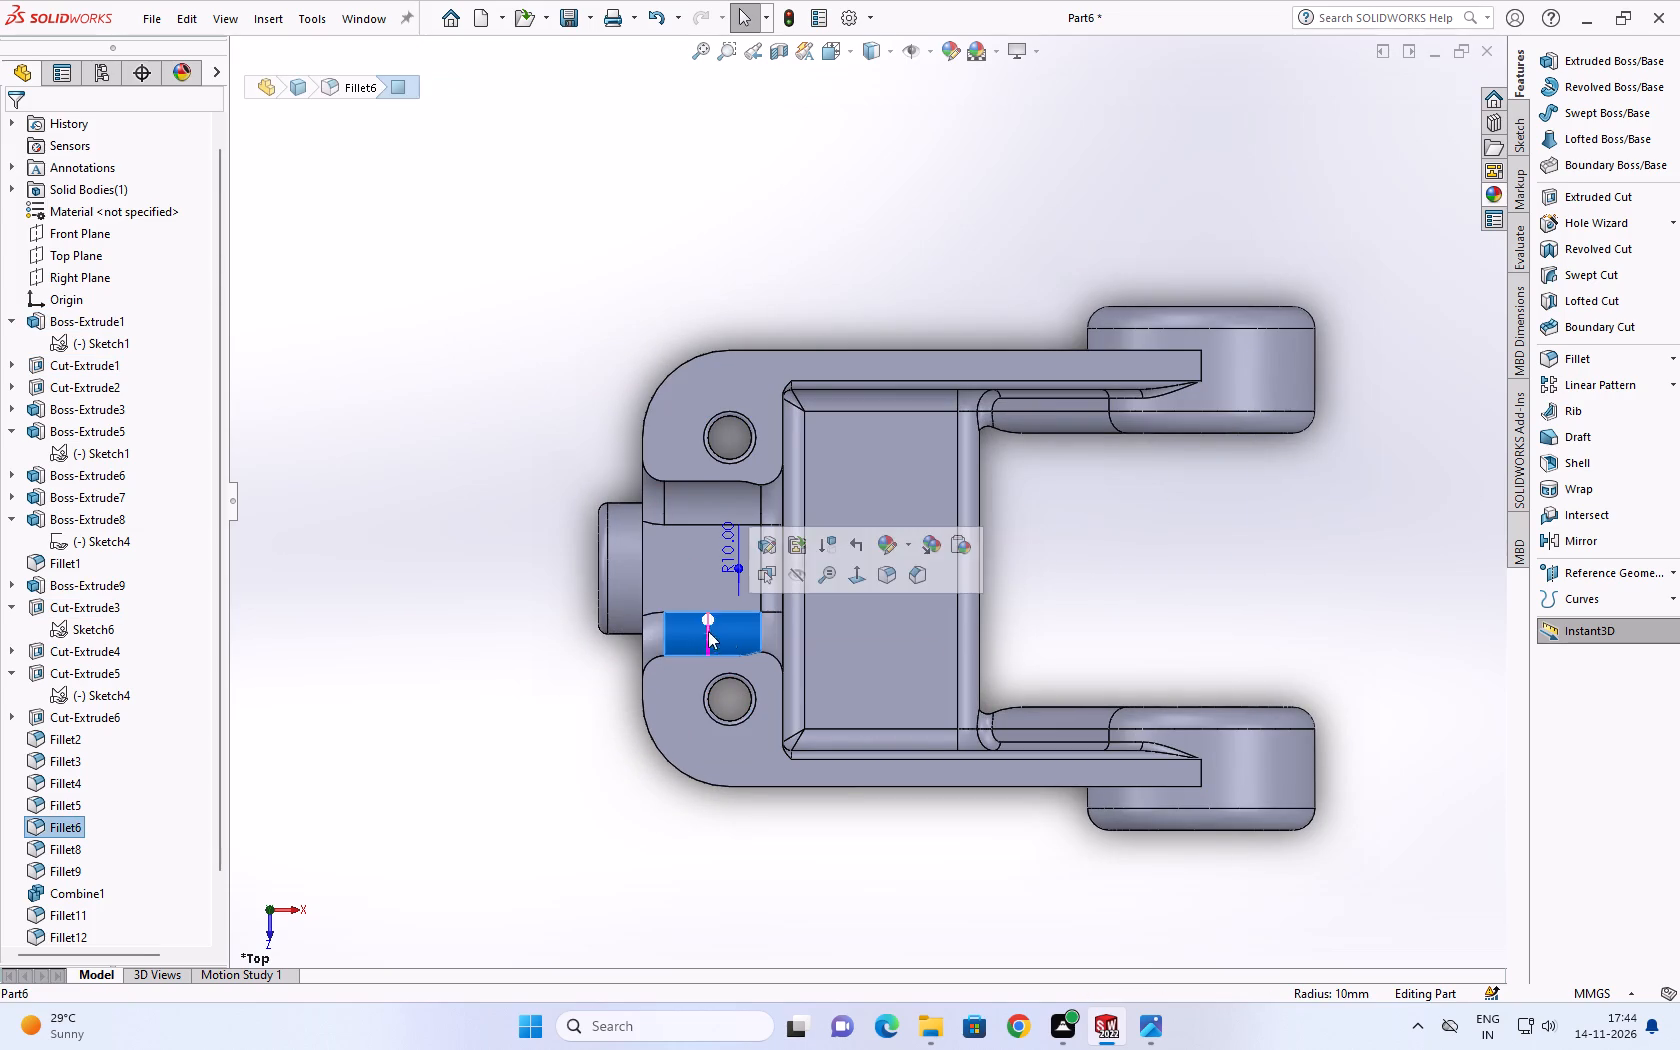
left_click(699, 555)
scroll(956, 715, "up", 9)
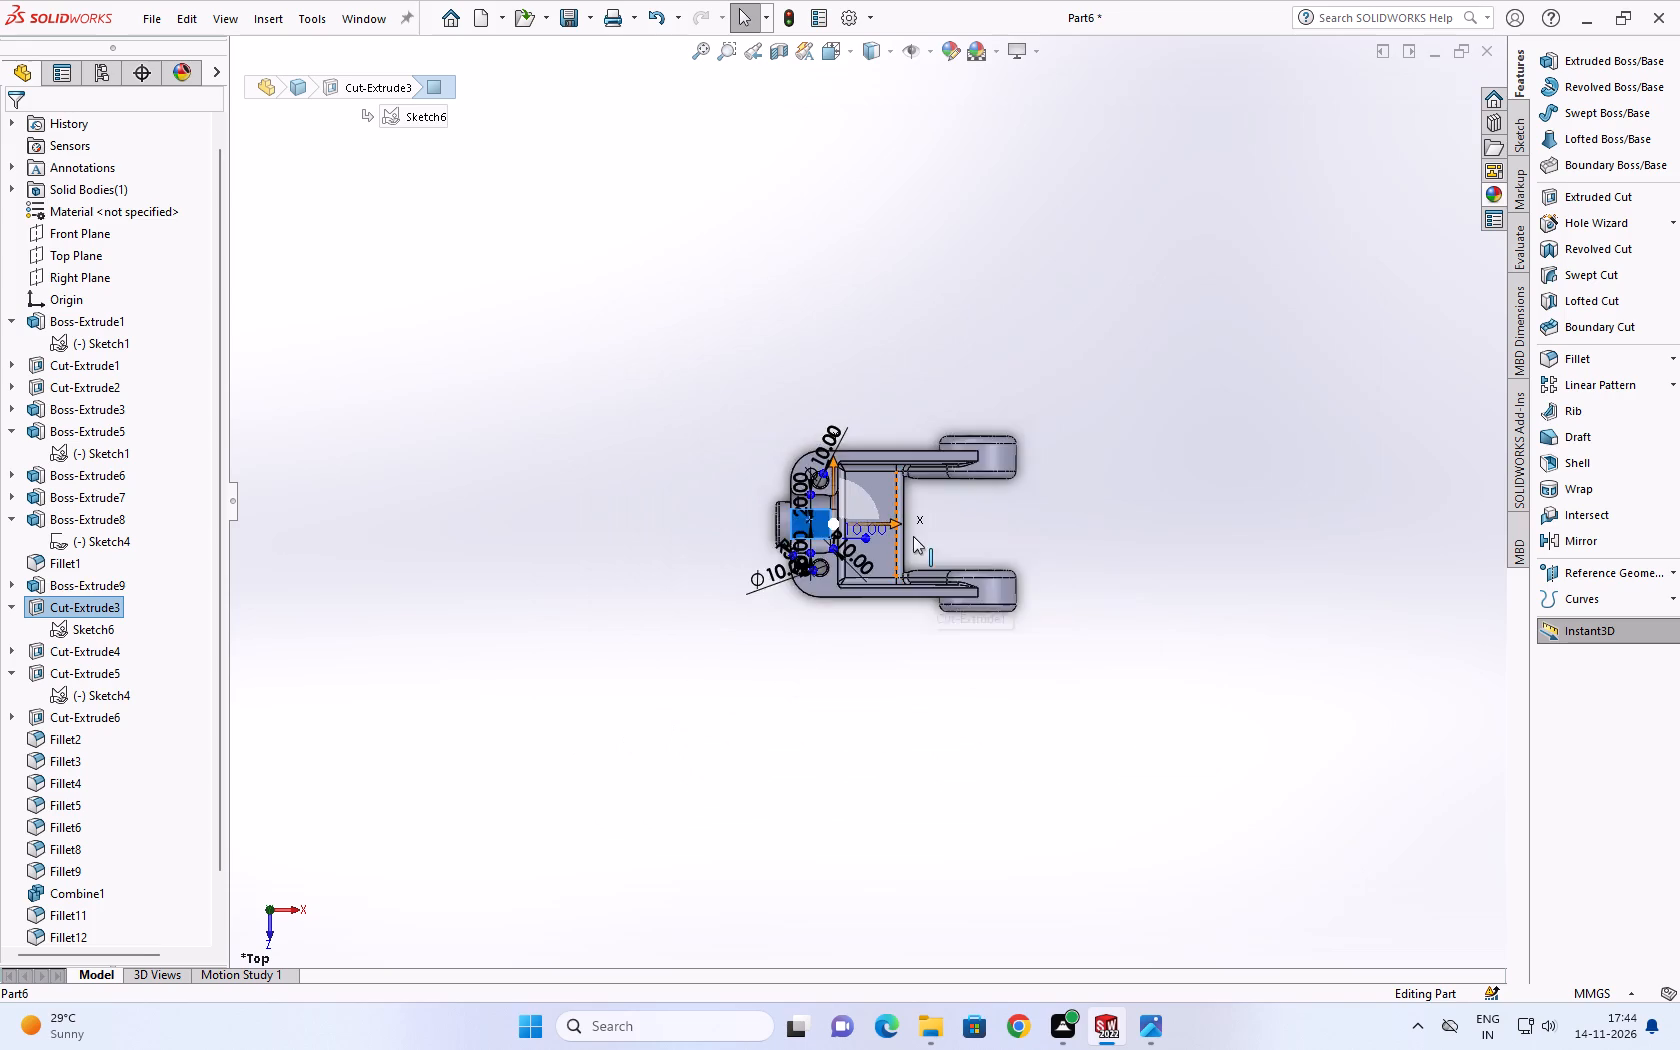
scroll(913, 536, "up", 20)
scroll(913, 536, "up", 10)
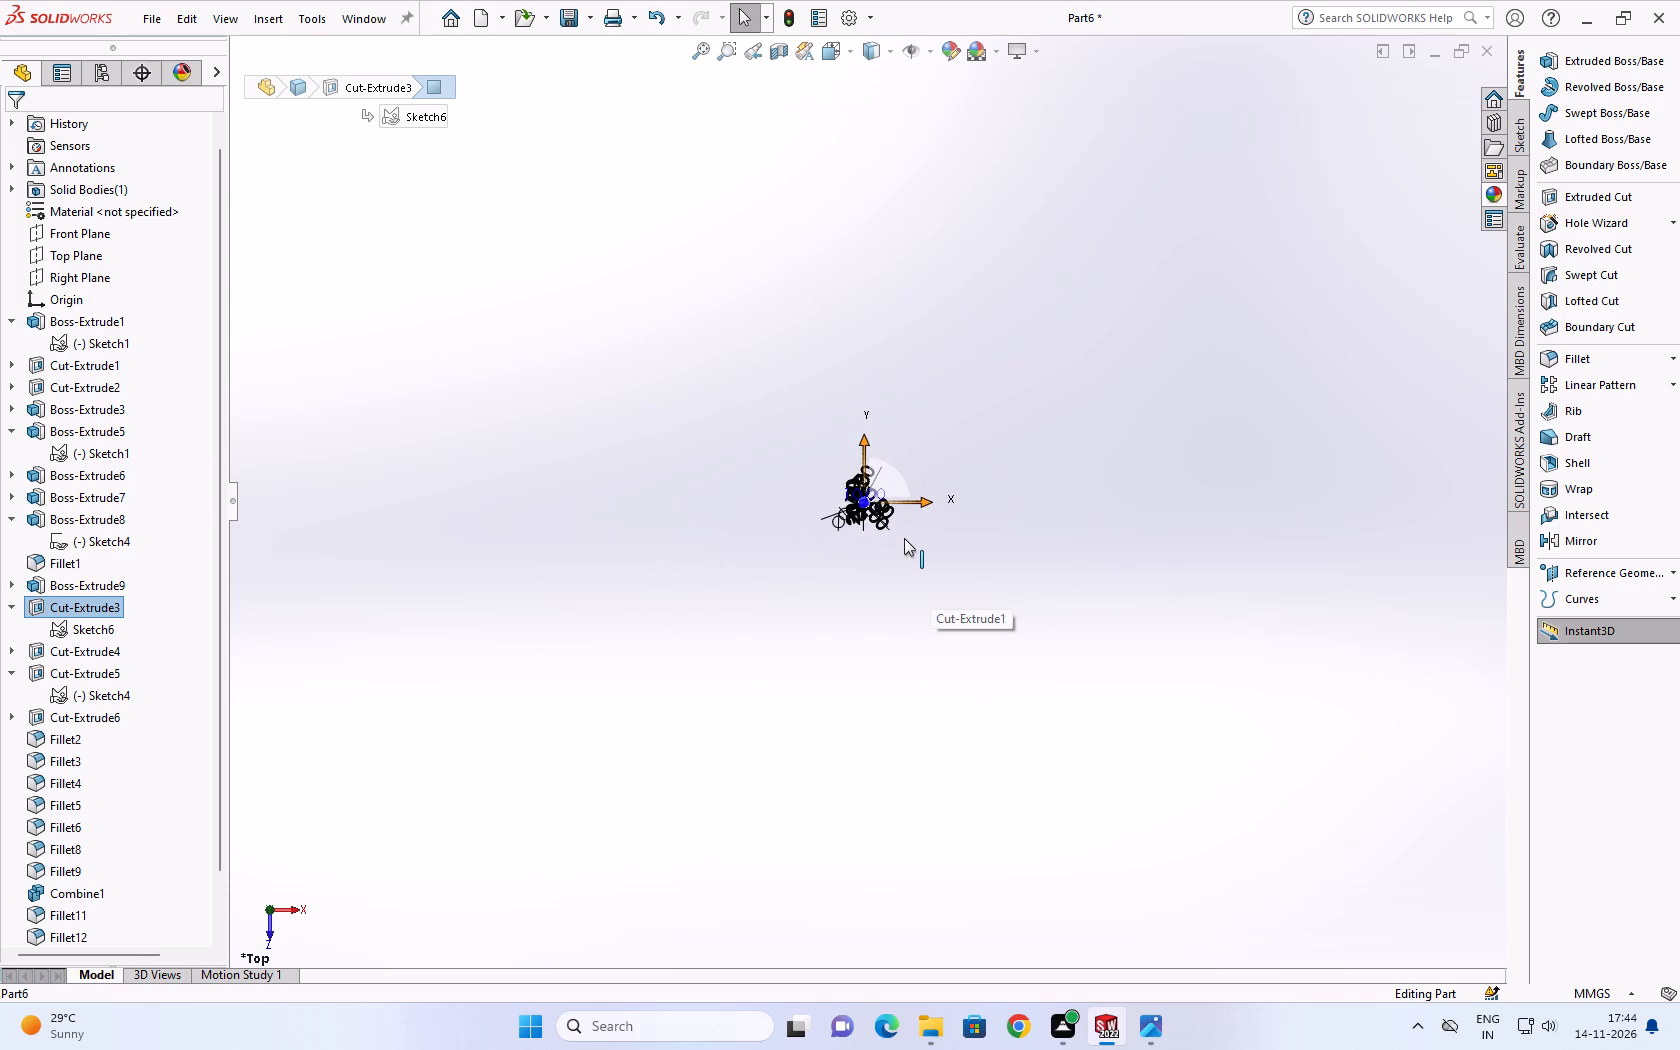
scroll(904, 538, "up", 20)
scroll(904, 538, "up", 6)
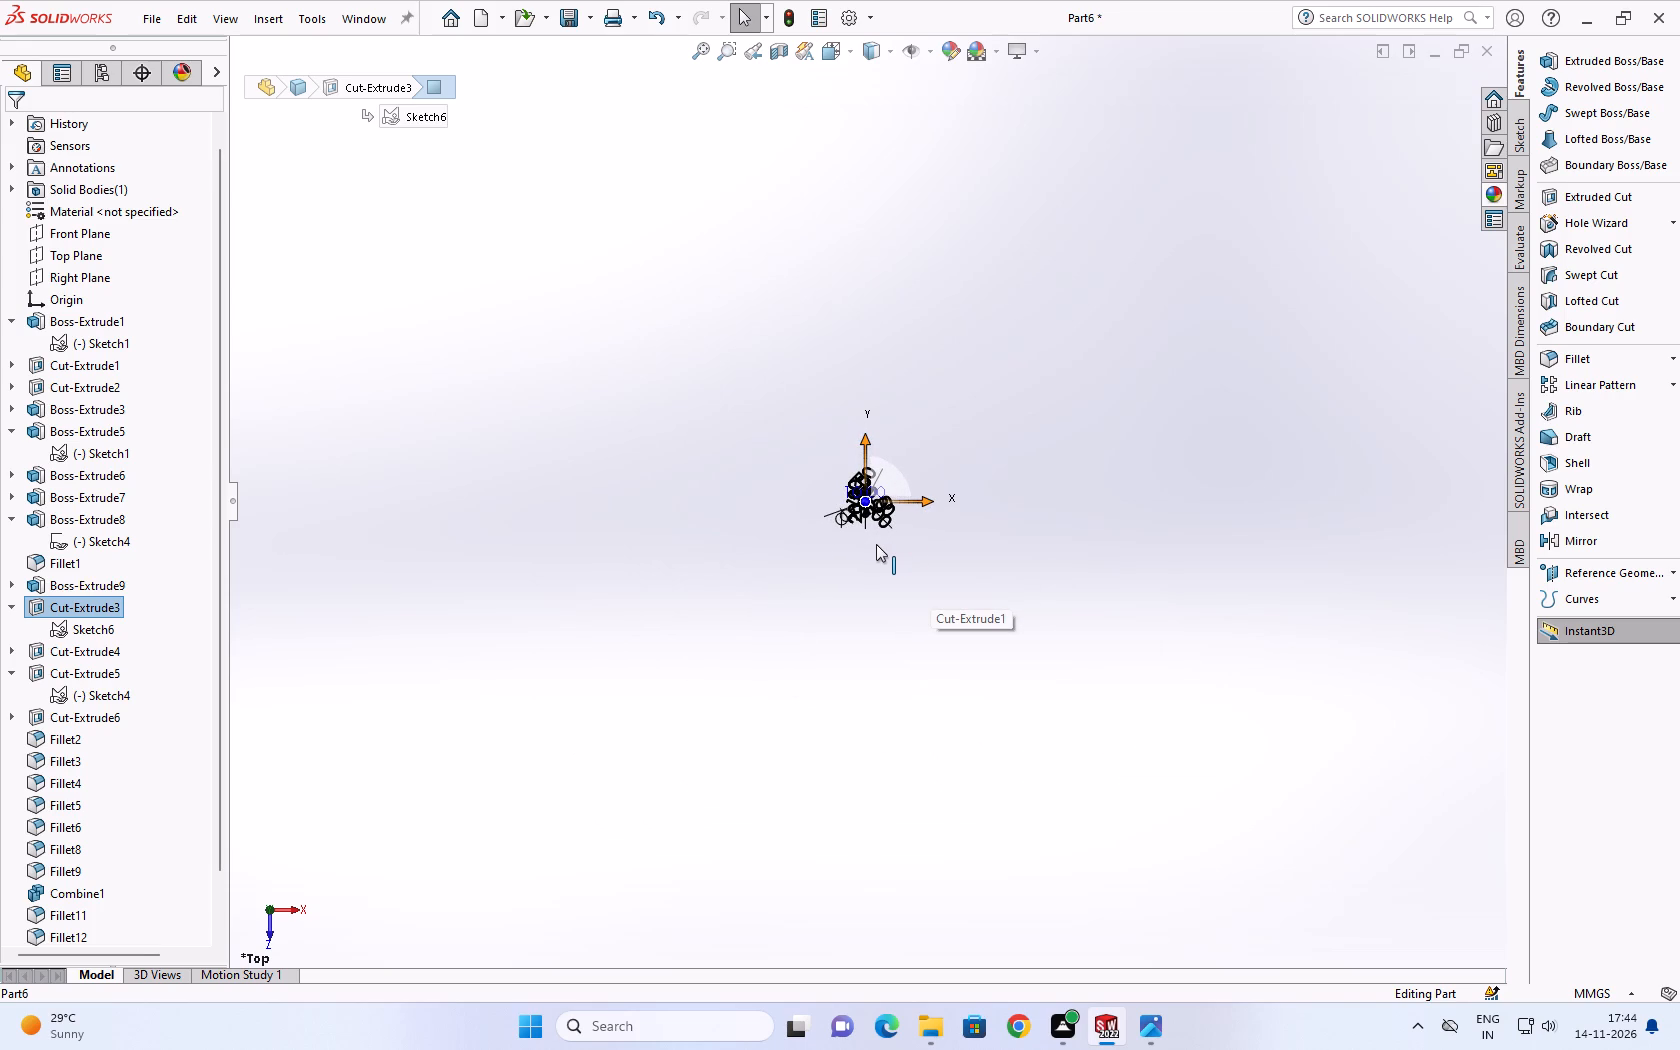
scroll(876, 544, "up", 7)
scroll(853, 571, "down", 3)
scroll(918, 472, "down", 5)
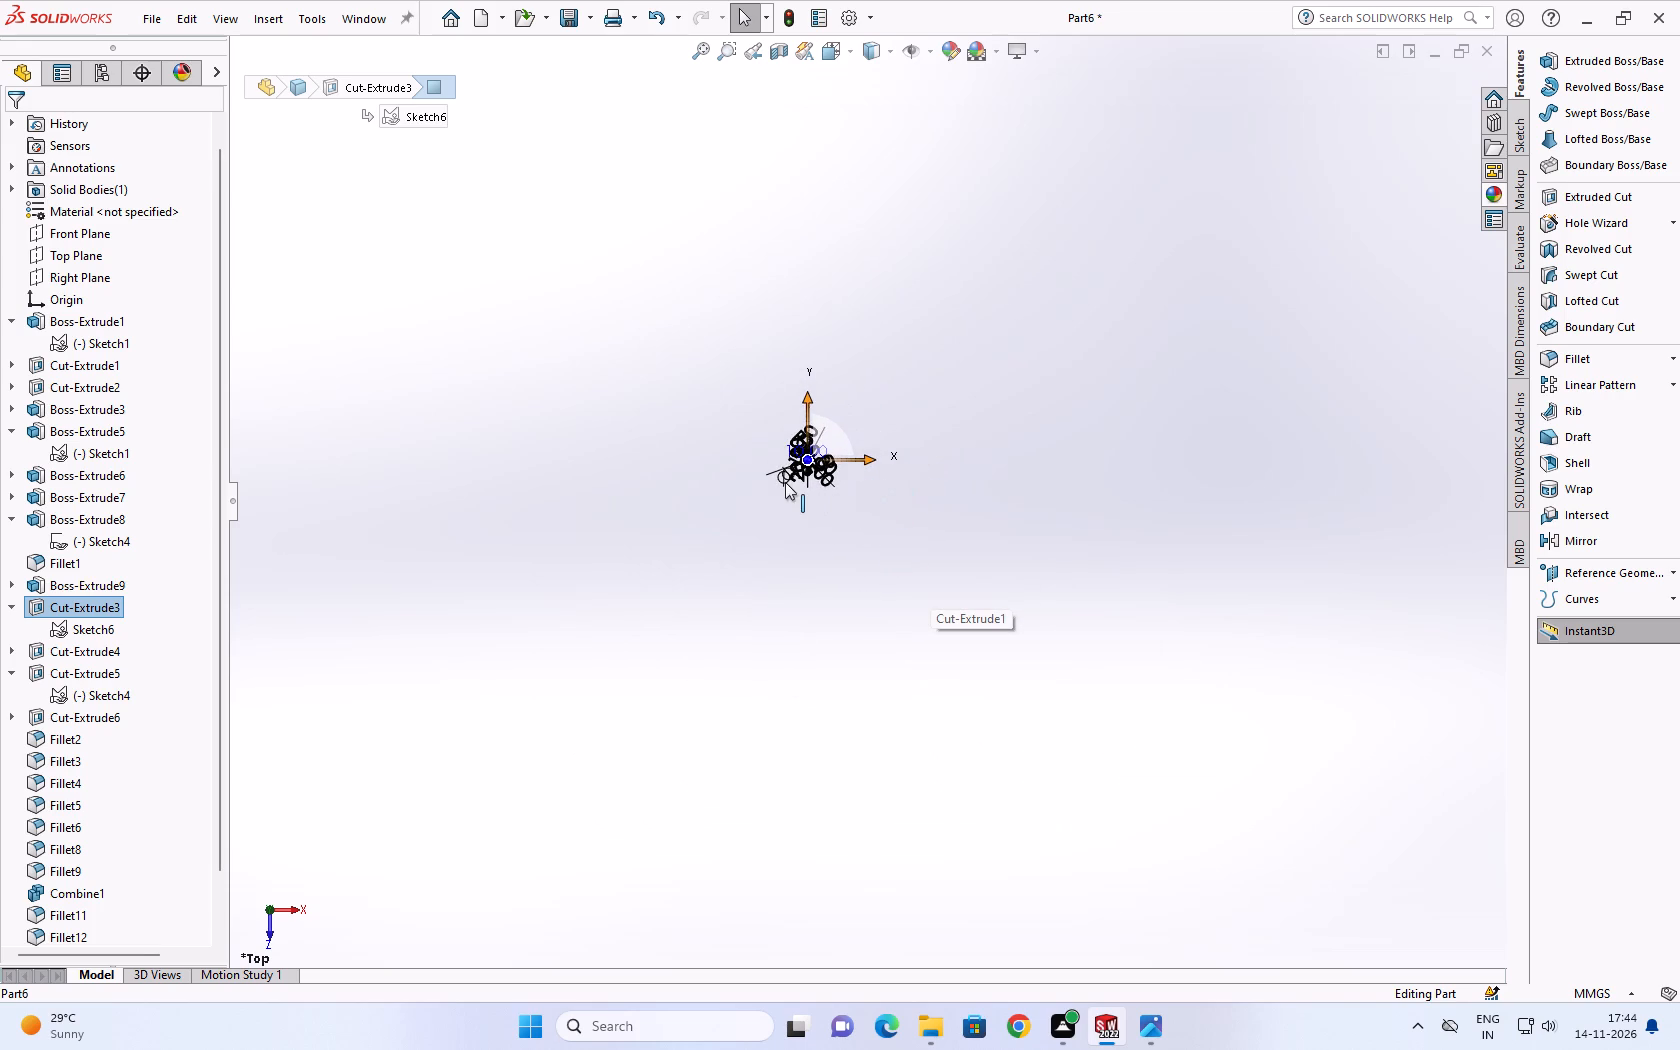
scroll(785, 482, "down", 11)
scroll(870, 578, "down", 6)
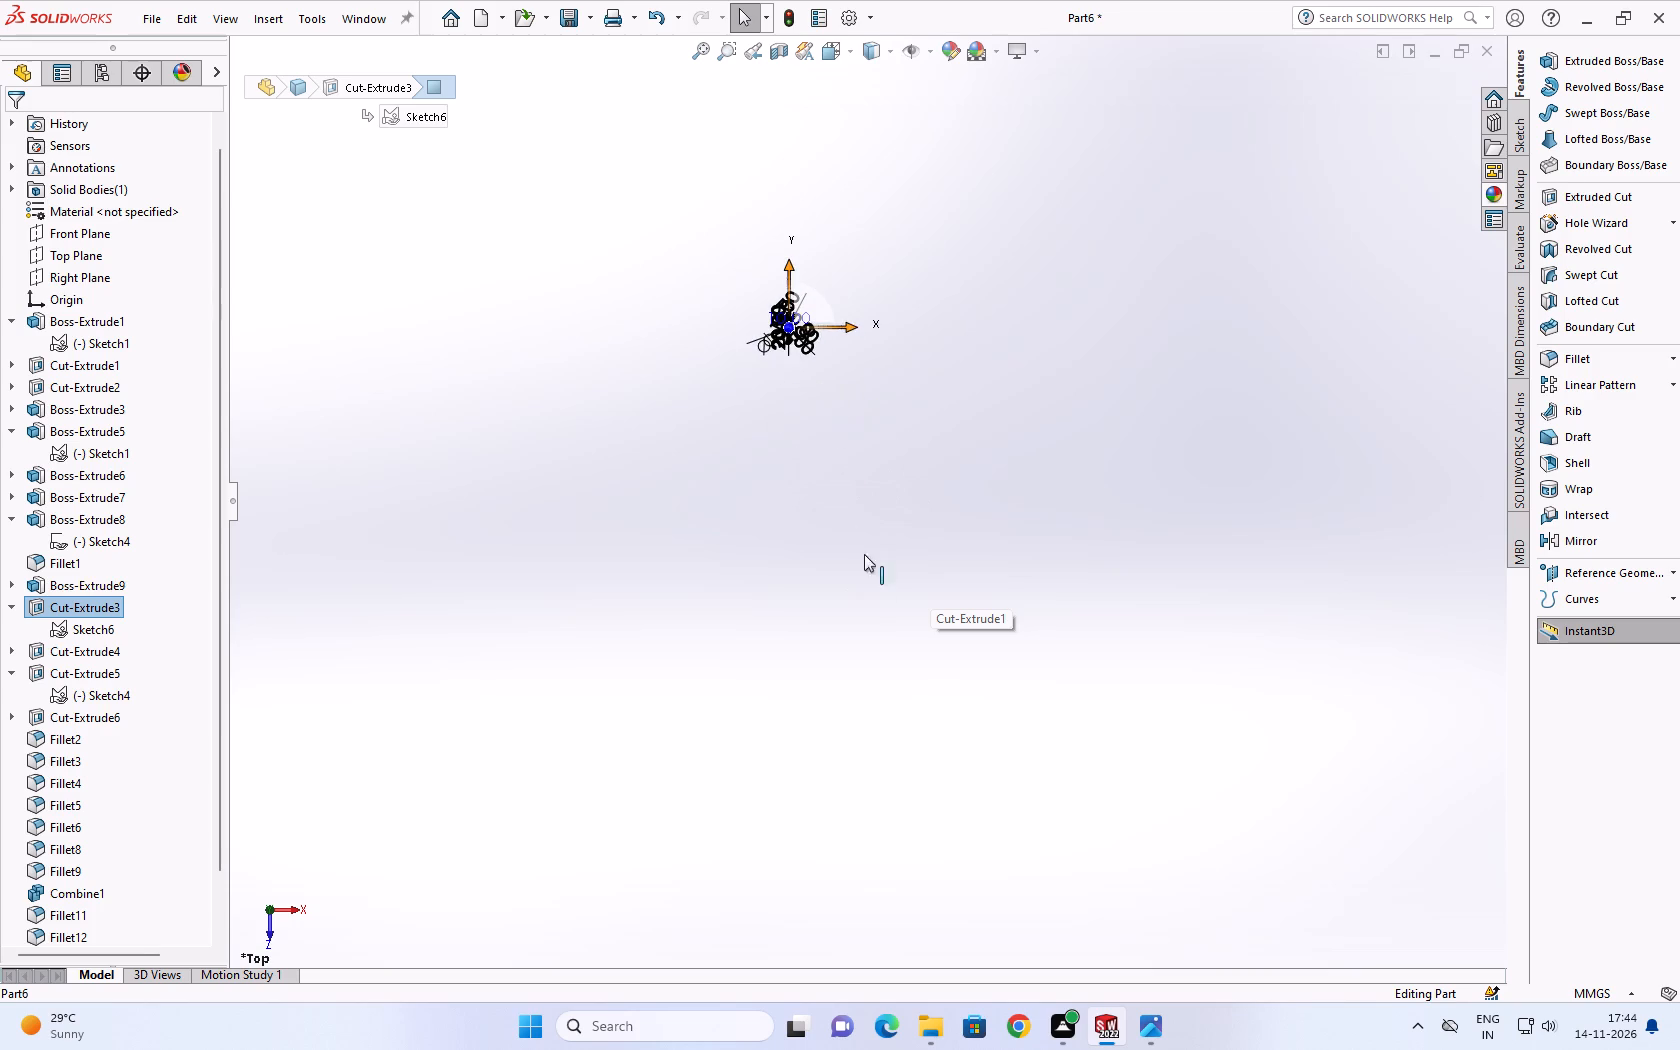
scroll(822, 401, "down", 2)
scroll(767, 234, "down", 4)
scroll(860, 527, "down", 3)
scroll(766, 283, "down", 3)
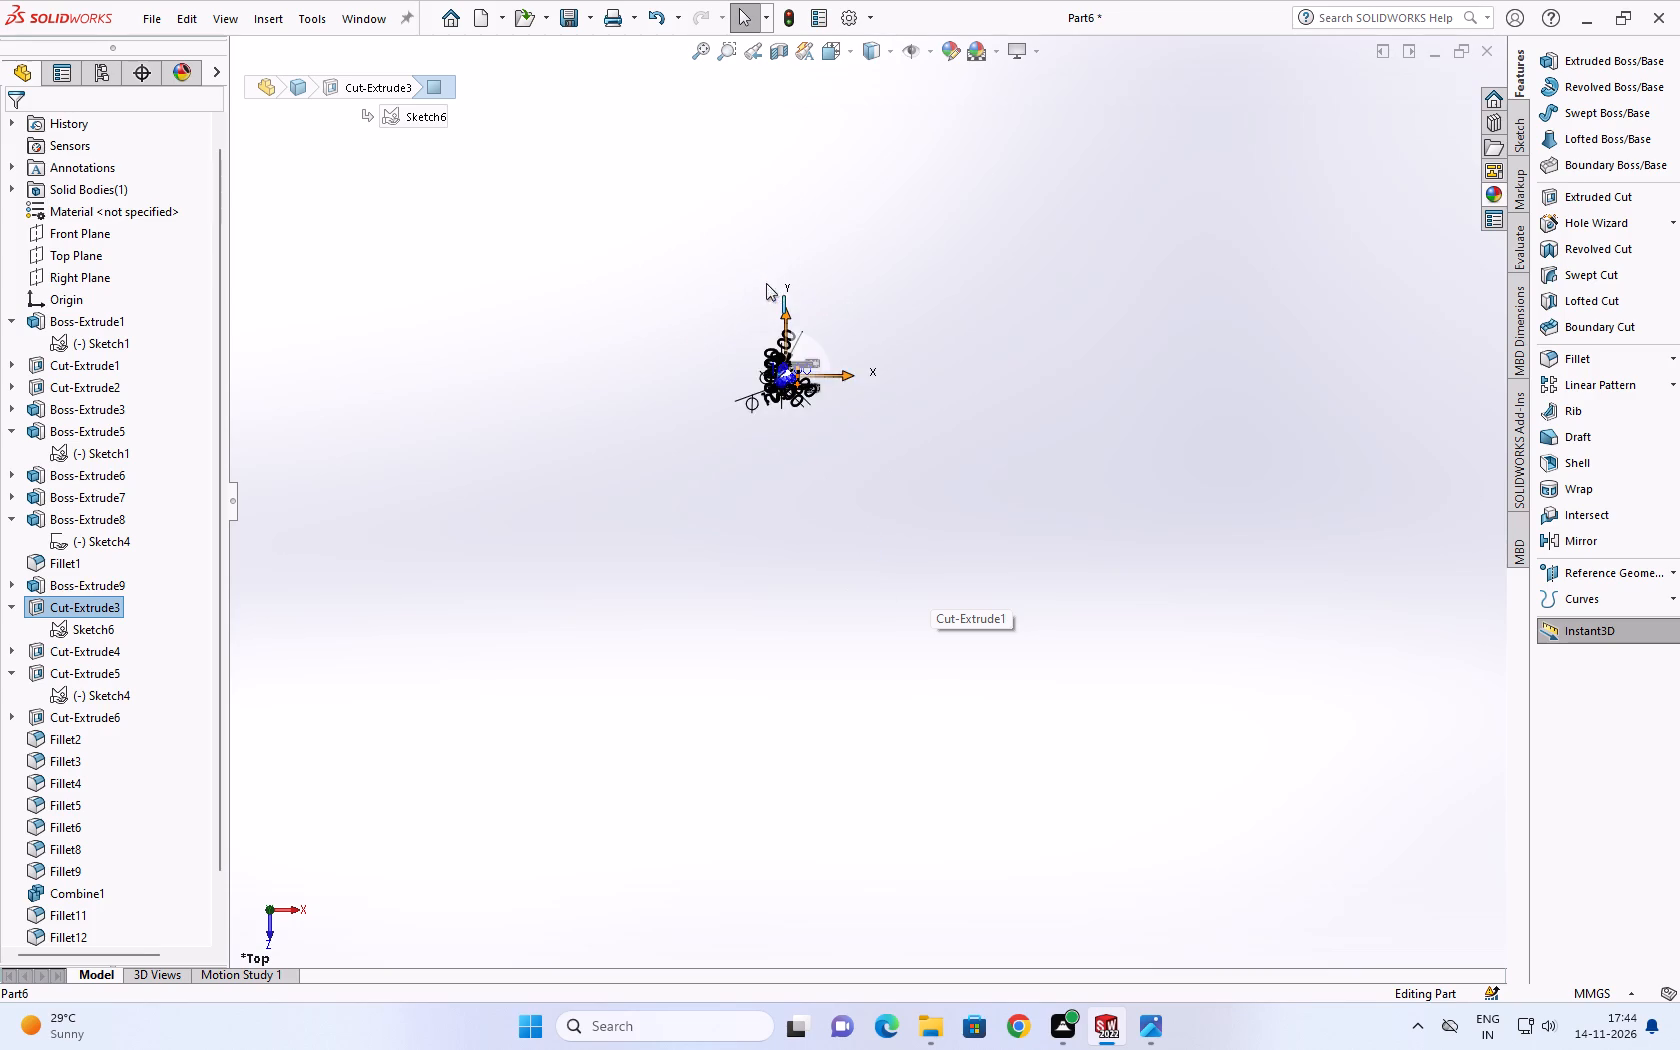
scroll(766, 283, "down", 3)
scroll(800, 357, "down", 15)
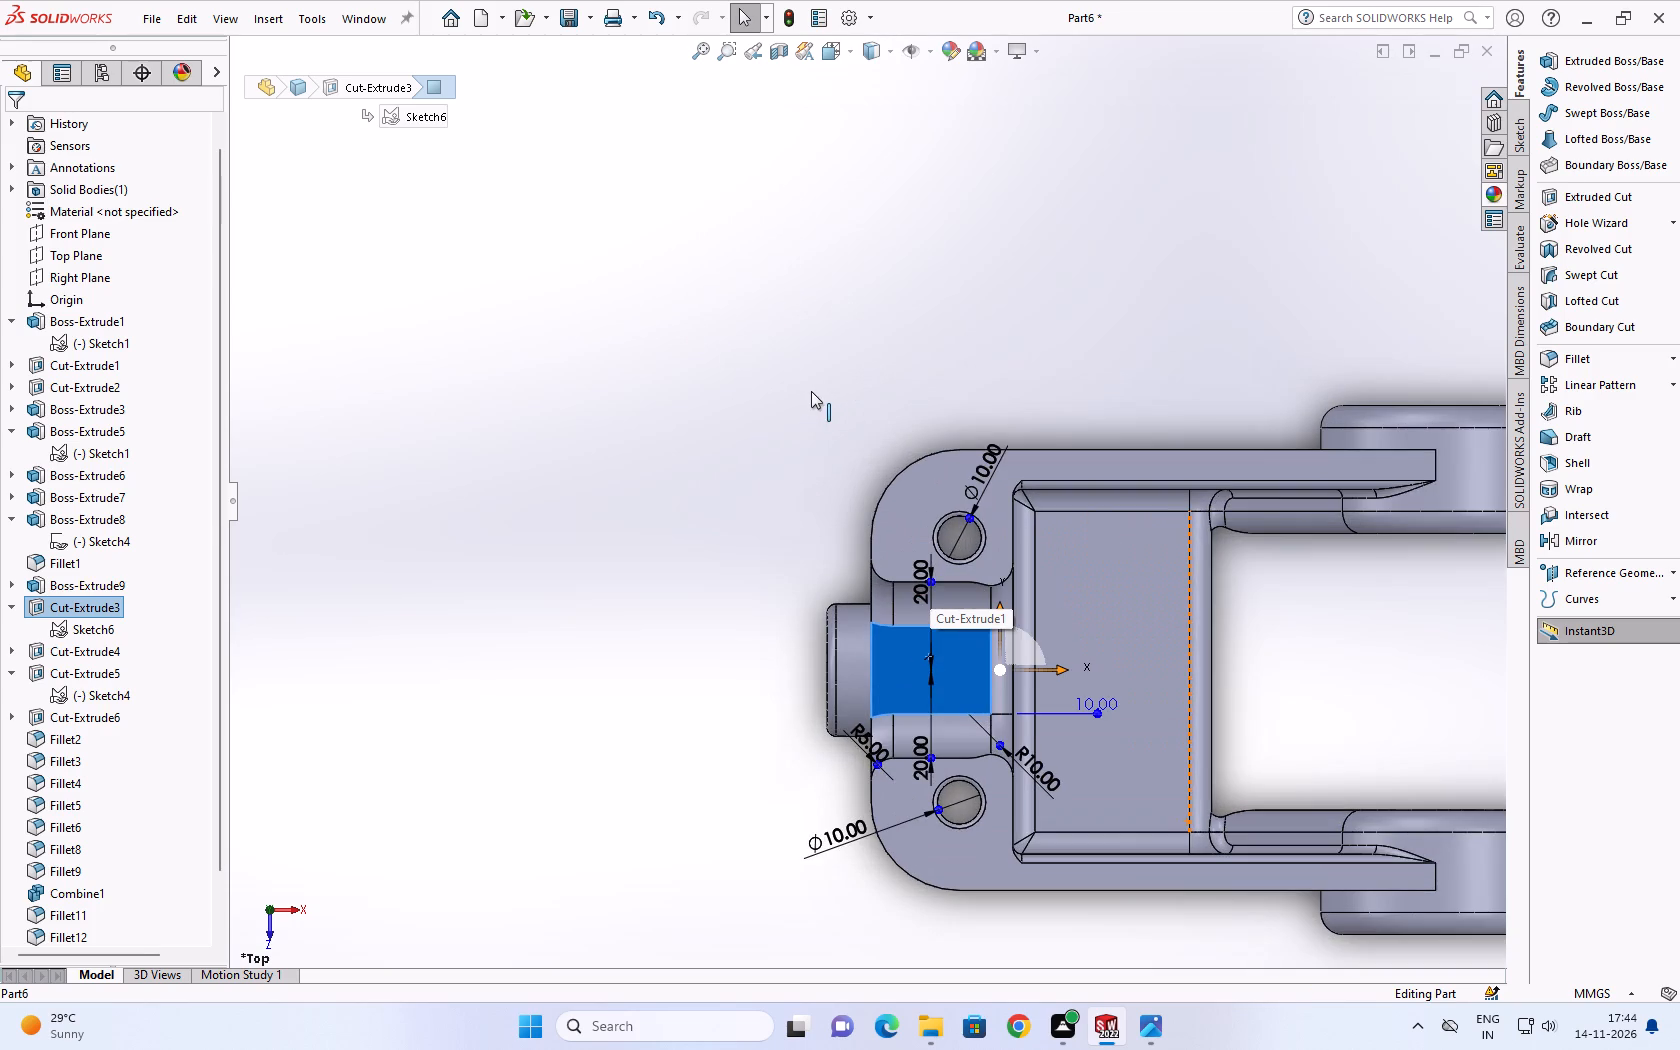
left_click(811, 391)
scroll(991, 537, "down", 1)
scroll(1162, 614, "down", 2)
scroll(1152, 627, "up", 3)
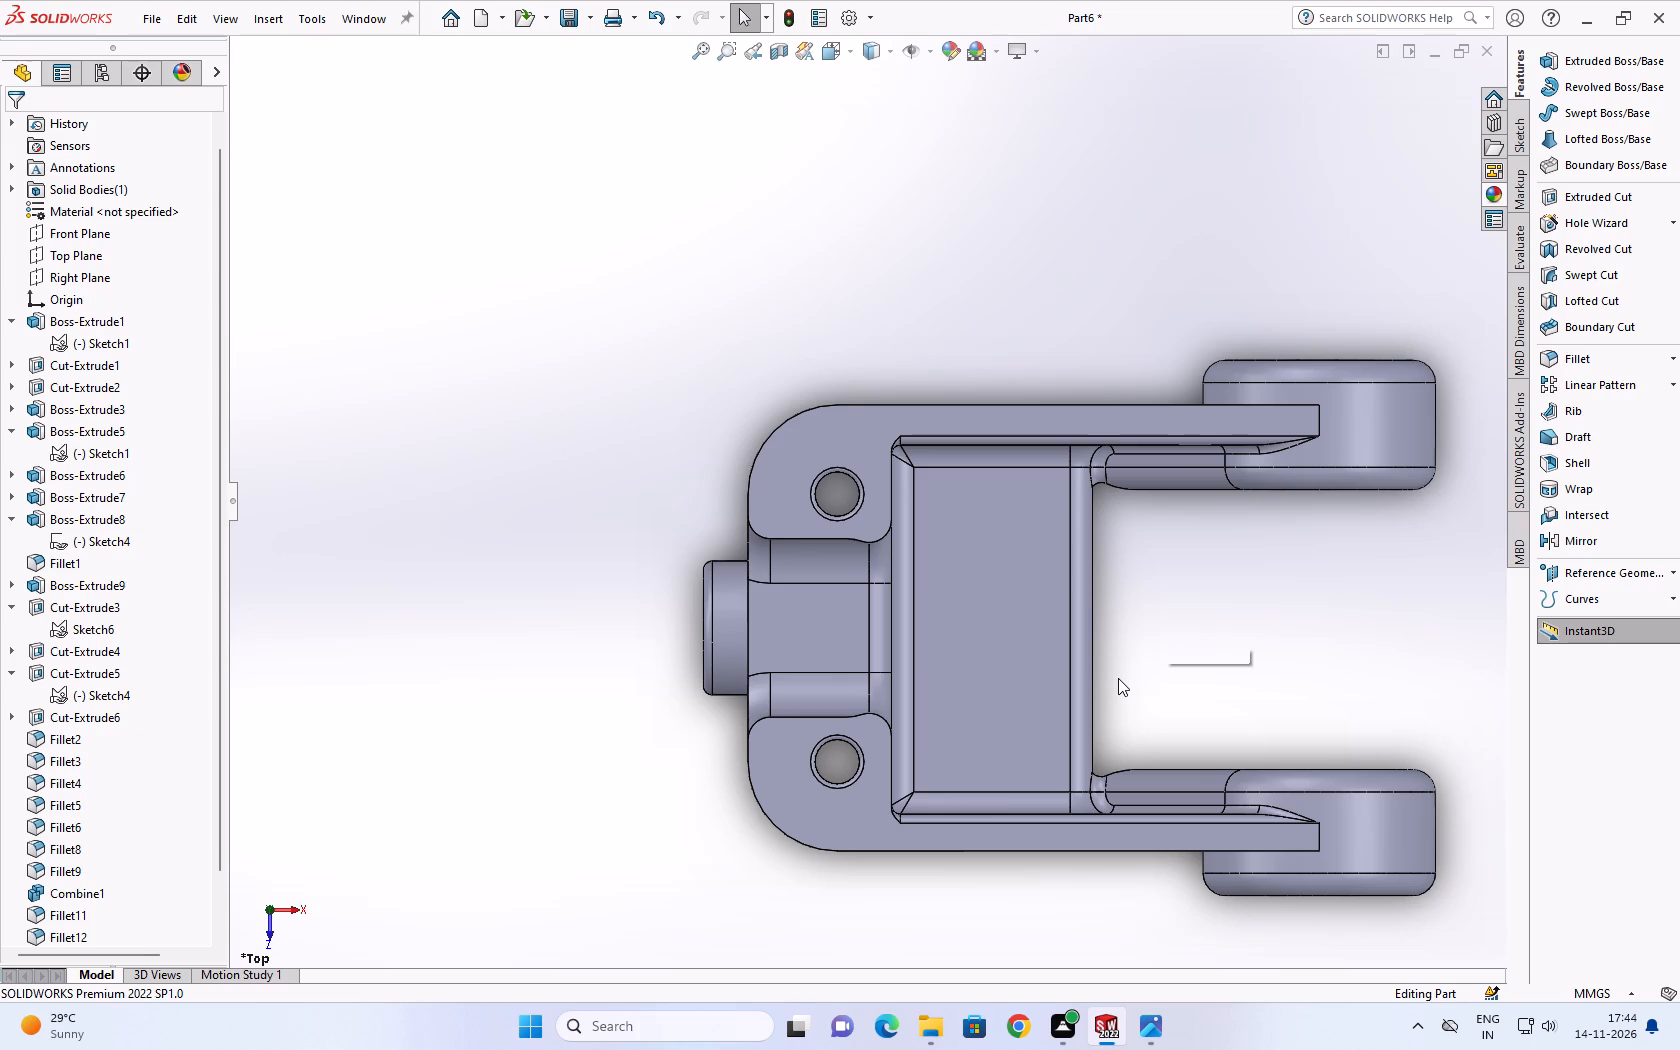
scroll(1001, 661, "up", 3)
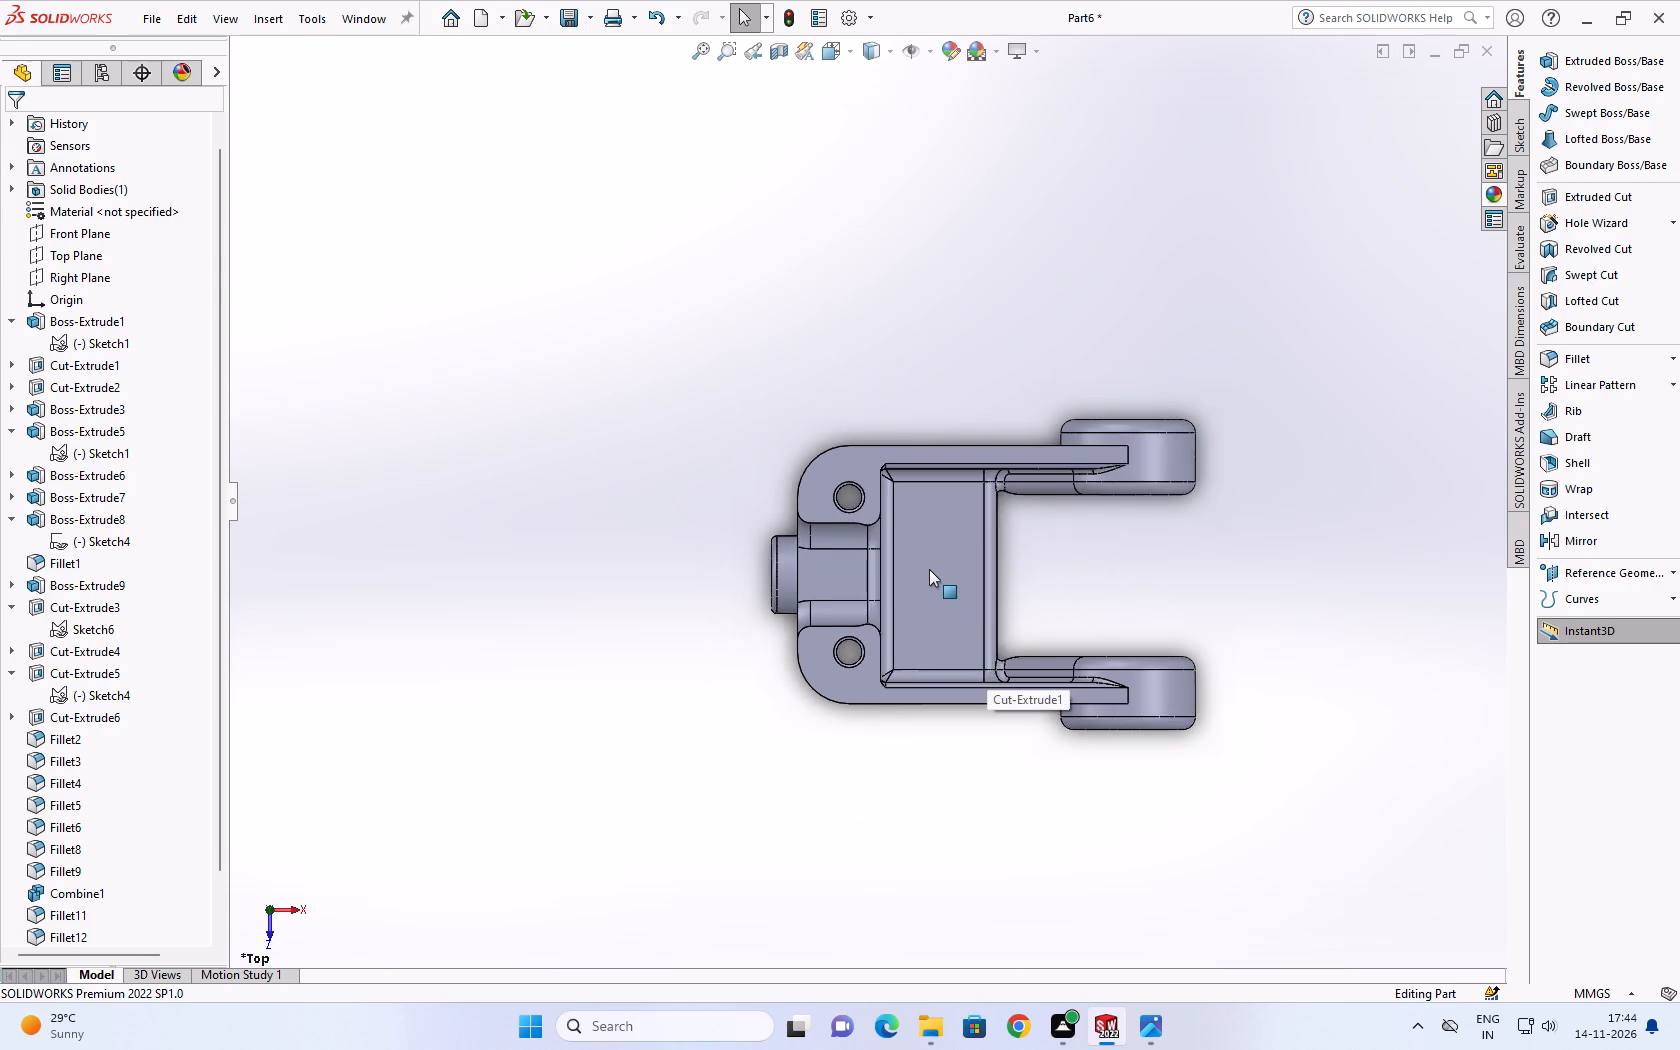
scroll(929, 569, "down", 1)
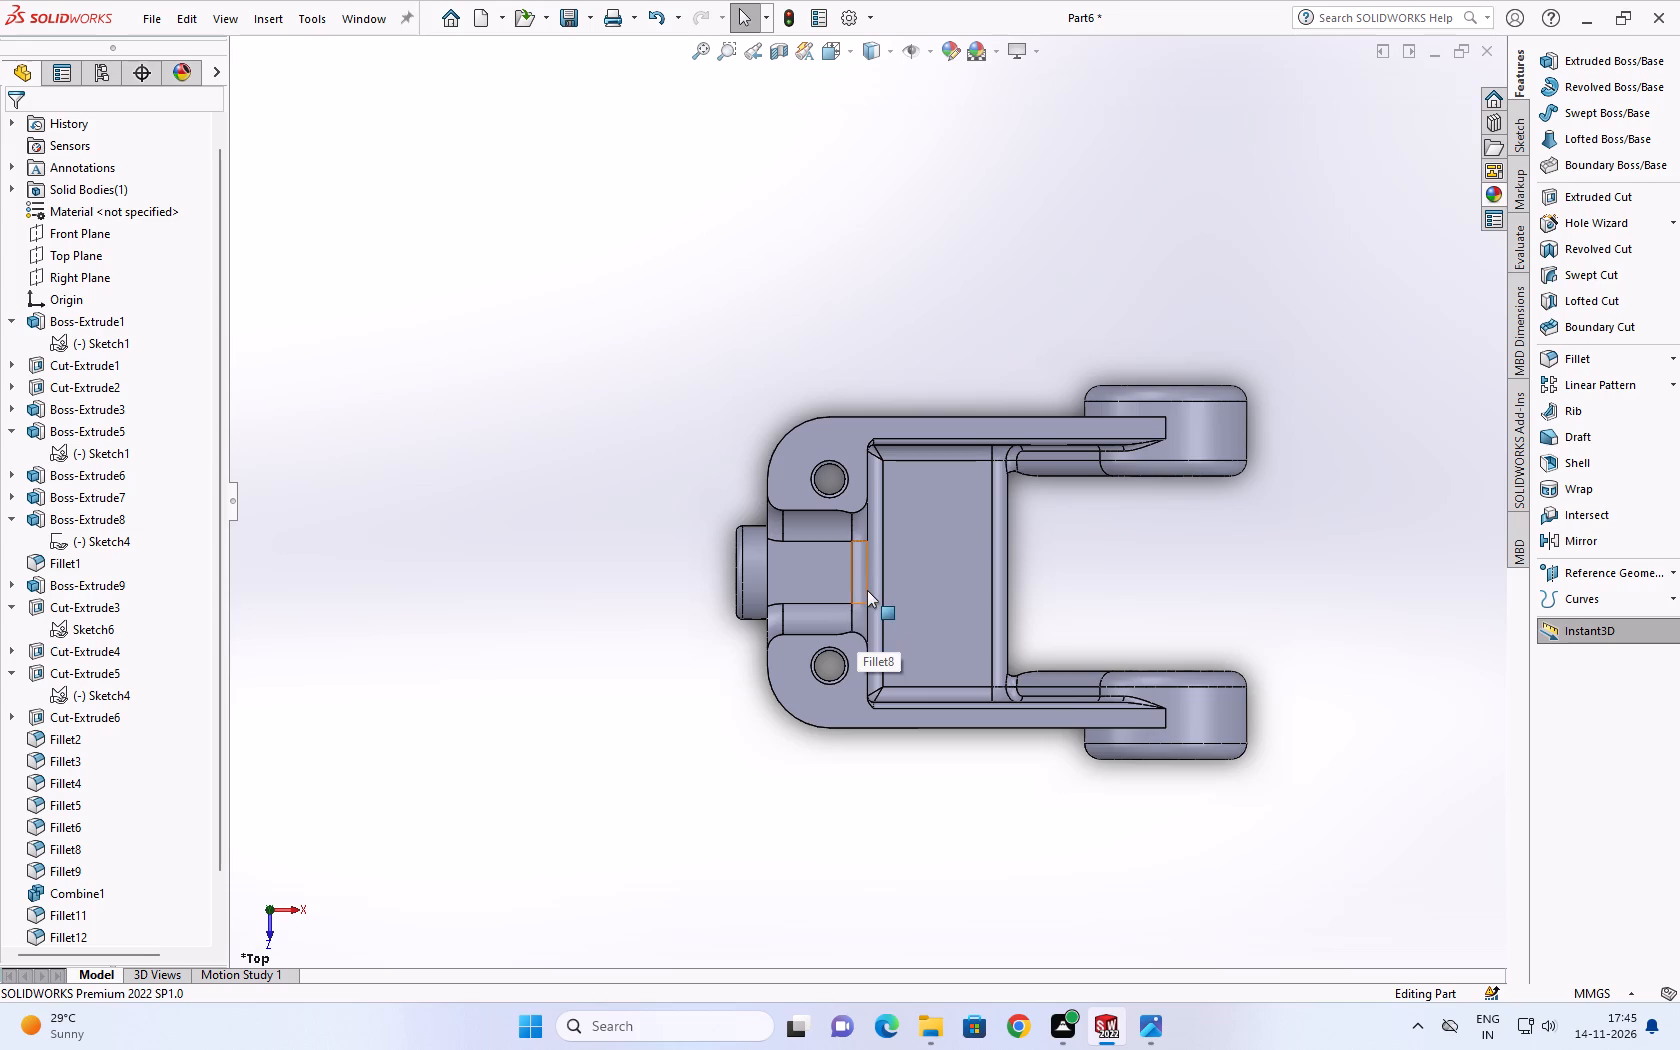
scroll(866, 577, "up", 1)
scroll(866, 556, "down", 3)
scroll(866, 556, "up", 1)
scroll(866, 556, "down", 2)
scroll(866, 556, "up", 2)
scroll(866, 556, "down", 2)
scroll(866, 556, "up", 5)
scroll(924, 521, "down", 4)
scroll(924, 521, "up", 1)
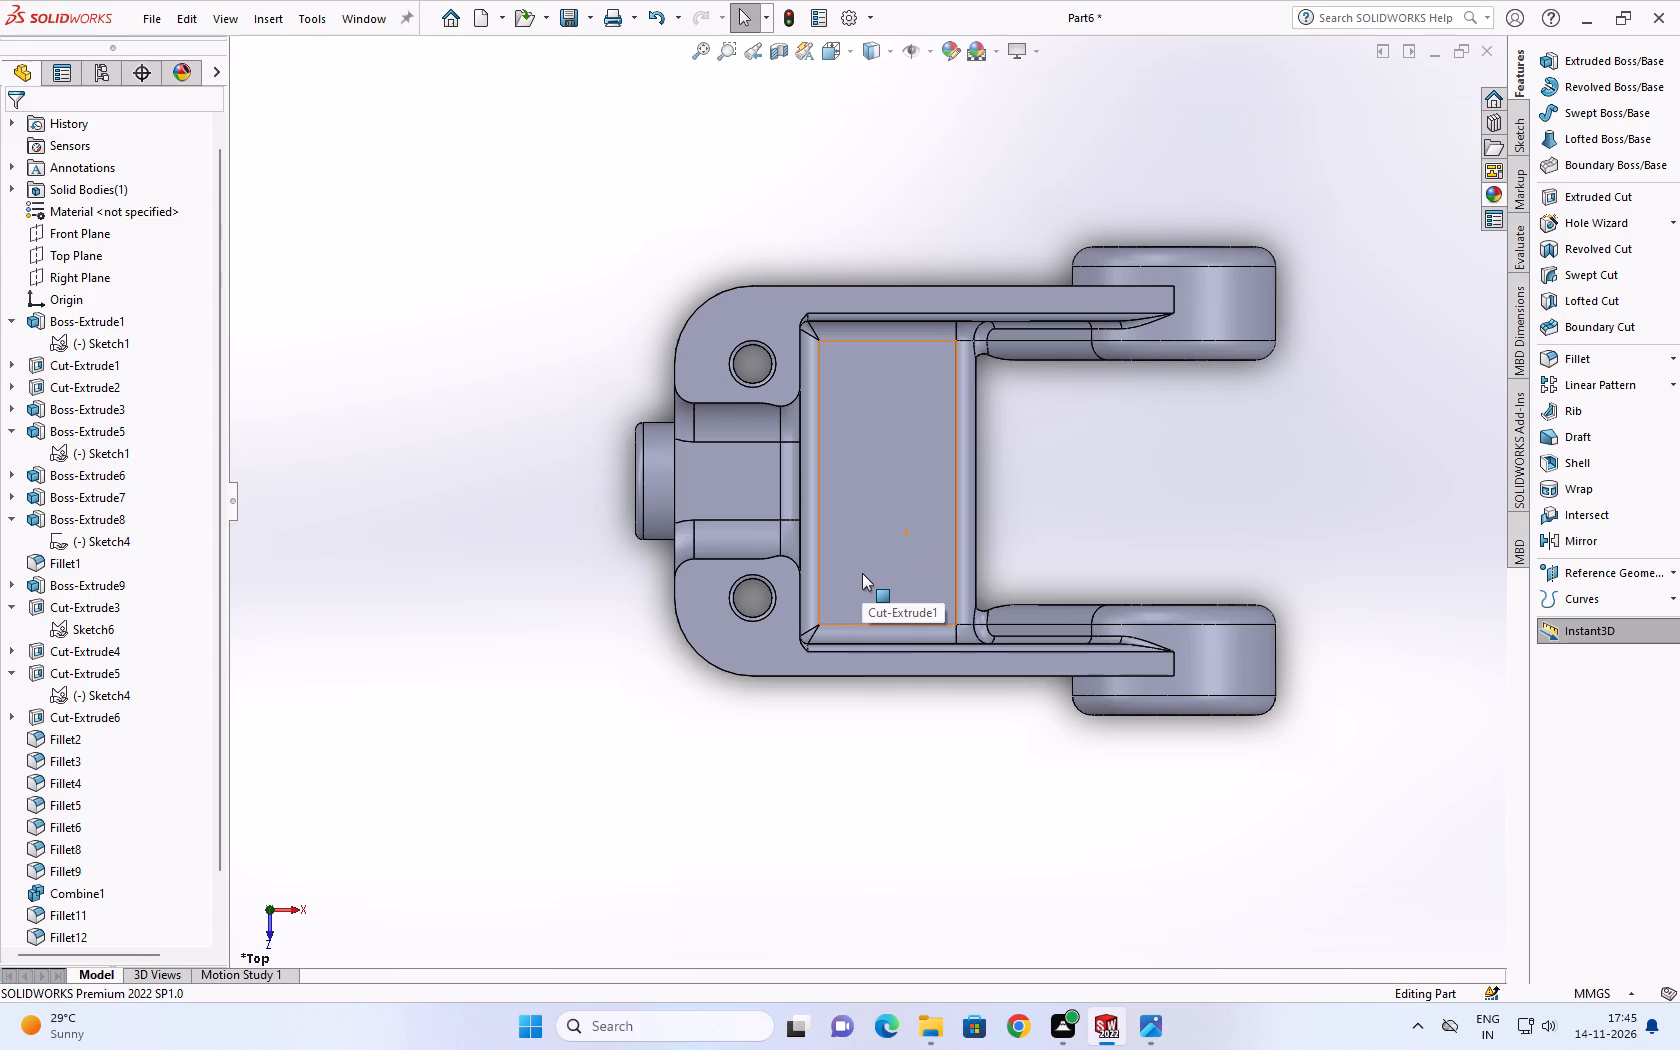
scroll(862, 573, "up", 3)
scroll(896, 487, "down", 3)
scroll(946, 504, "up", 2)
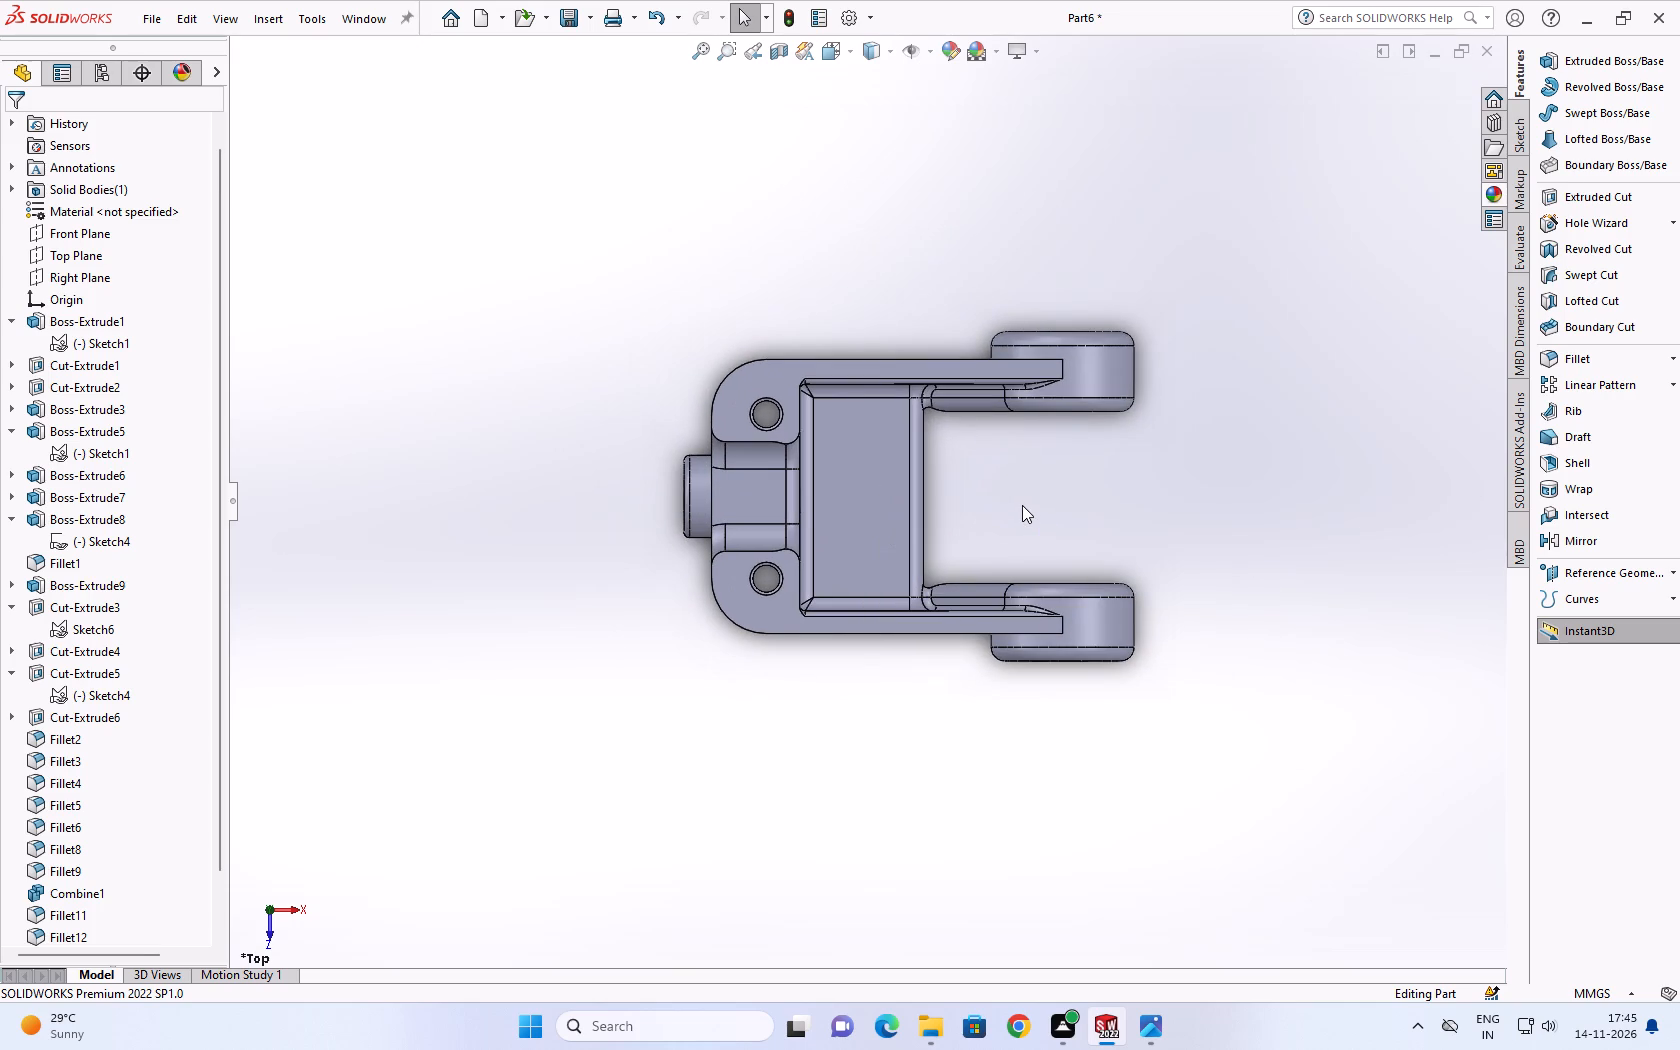
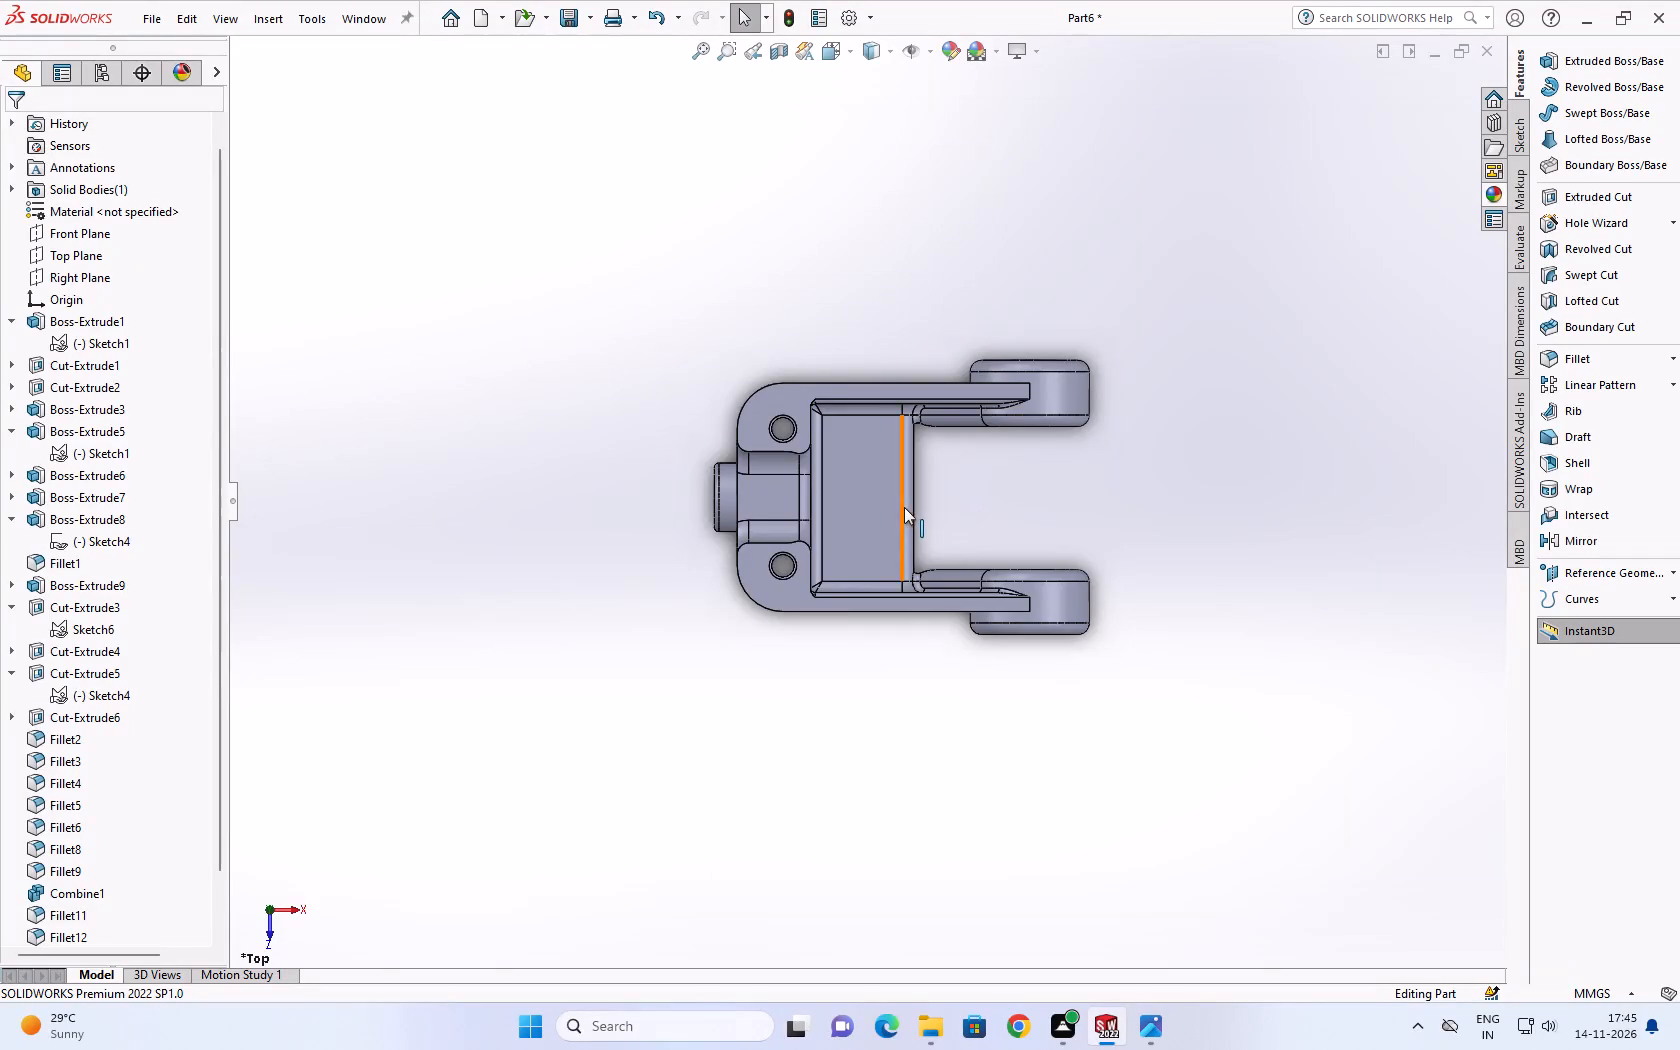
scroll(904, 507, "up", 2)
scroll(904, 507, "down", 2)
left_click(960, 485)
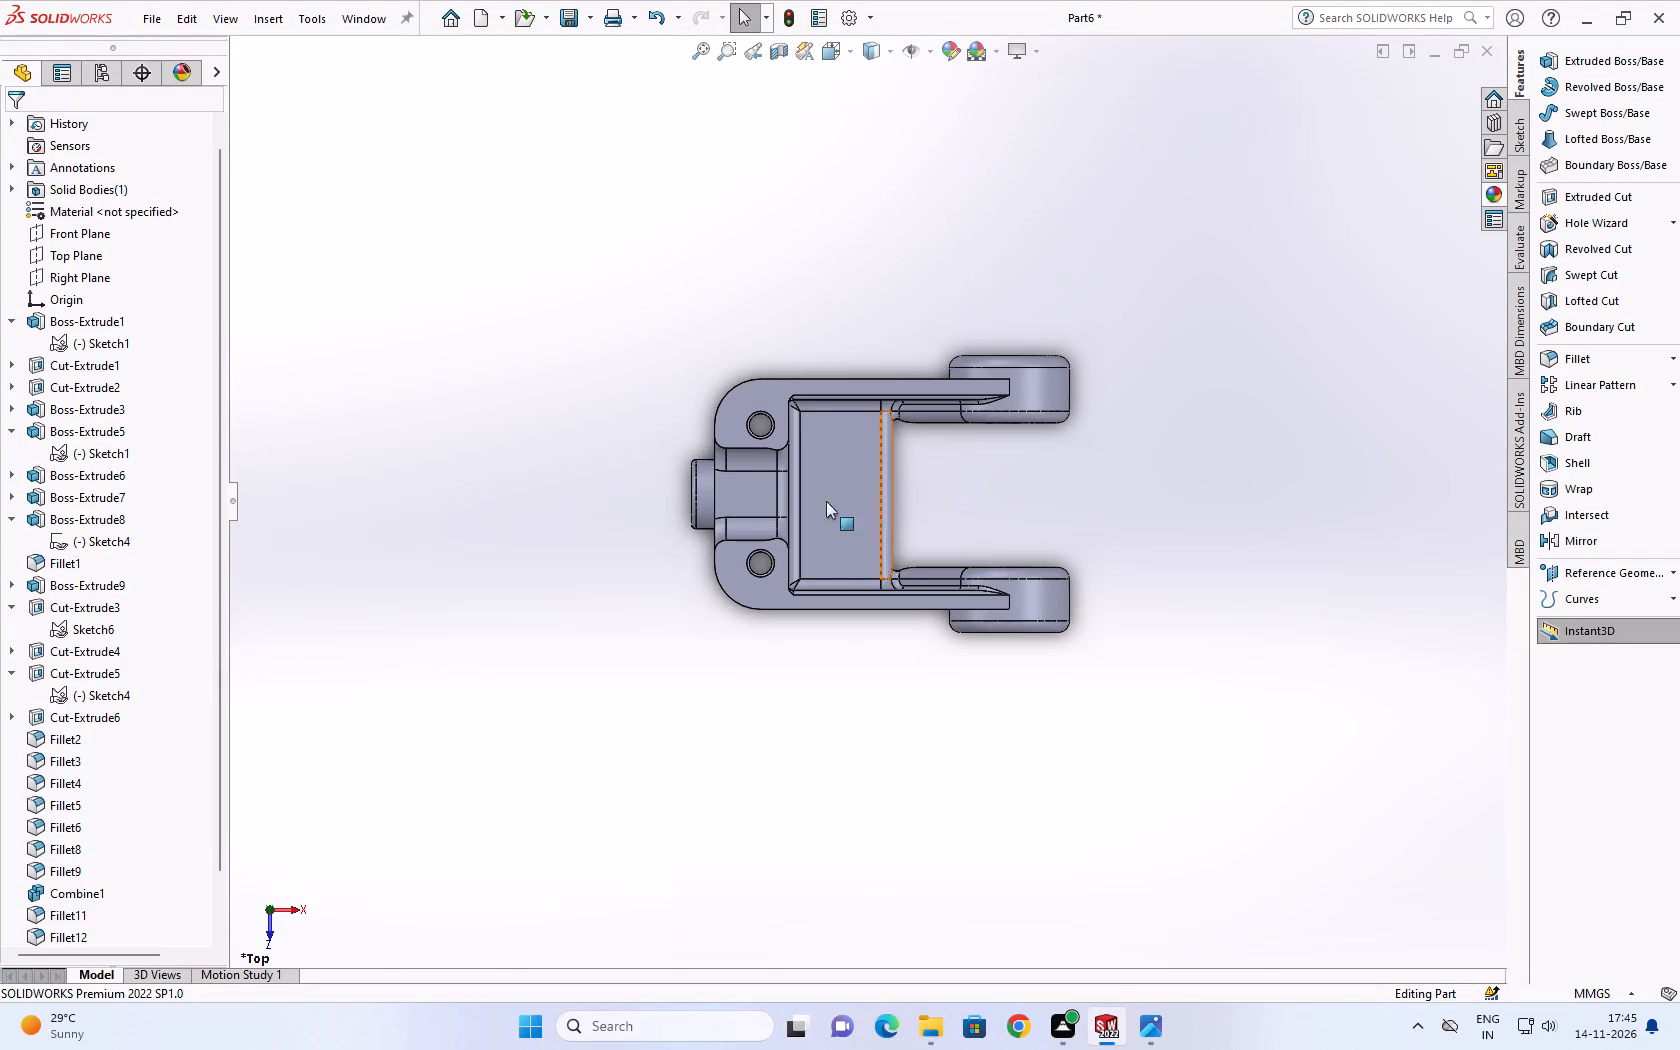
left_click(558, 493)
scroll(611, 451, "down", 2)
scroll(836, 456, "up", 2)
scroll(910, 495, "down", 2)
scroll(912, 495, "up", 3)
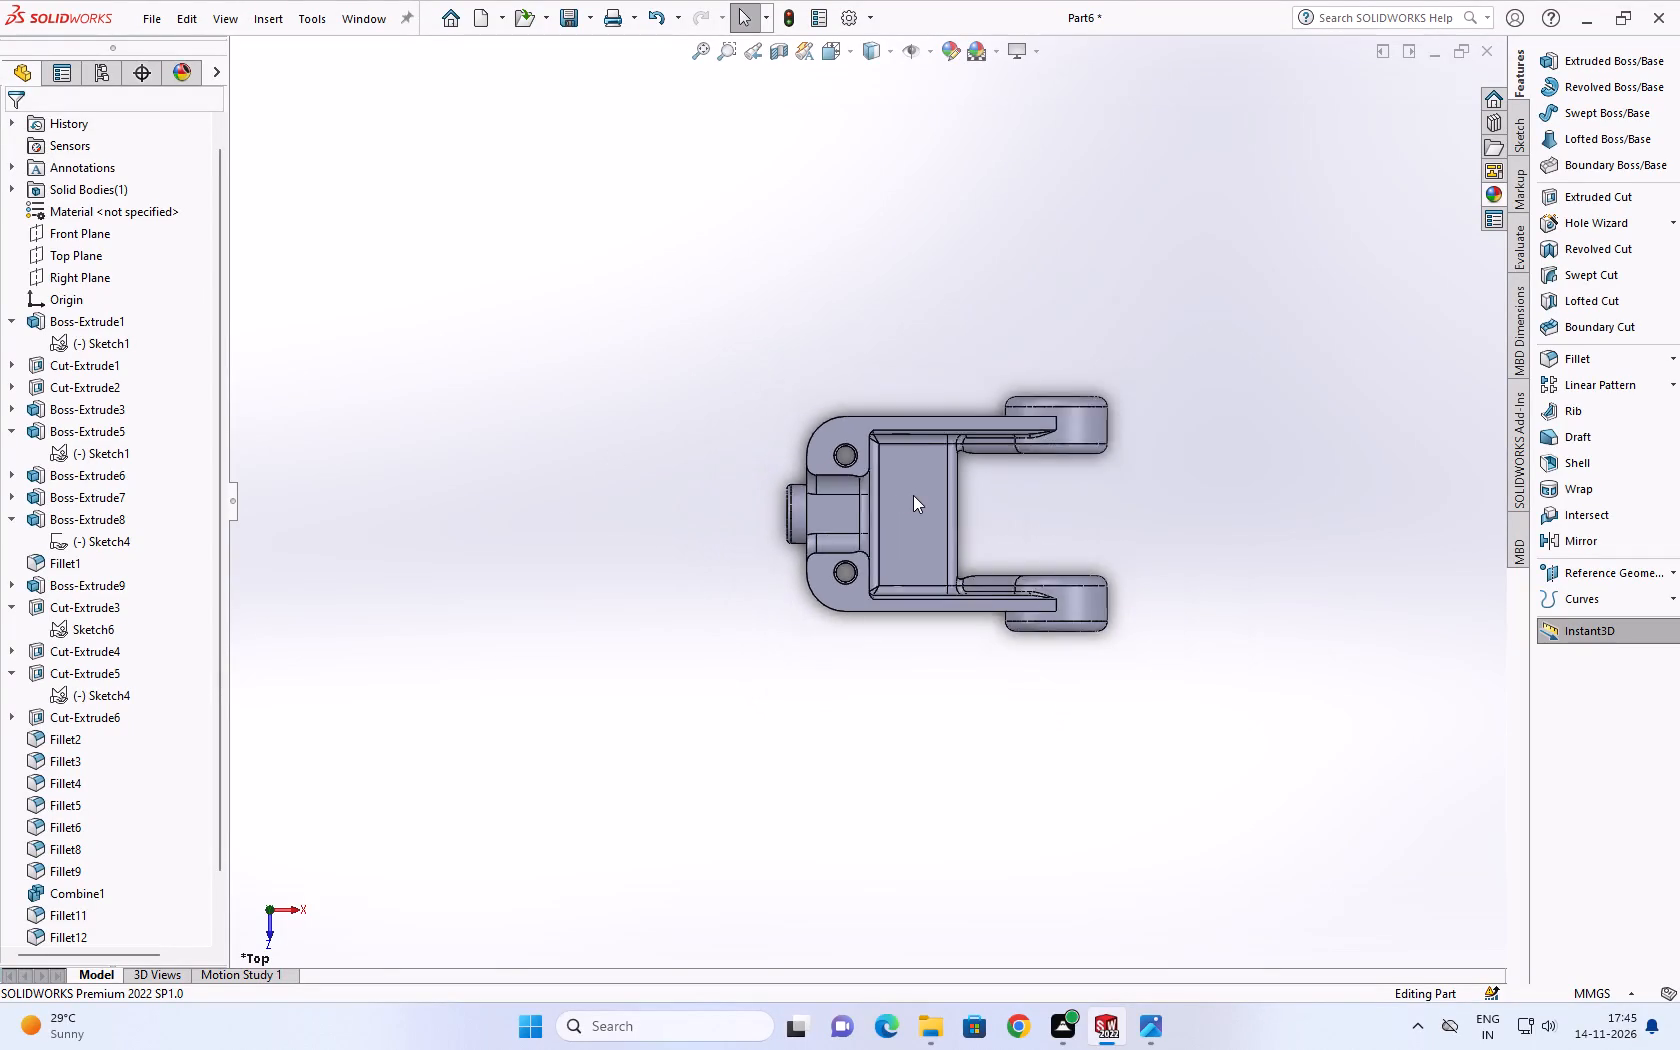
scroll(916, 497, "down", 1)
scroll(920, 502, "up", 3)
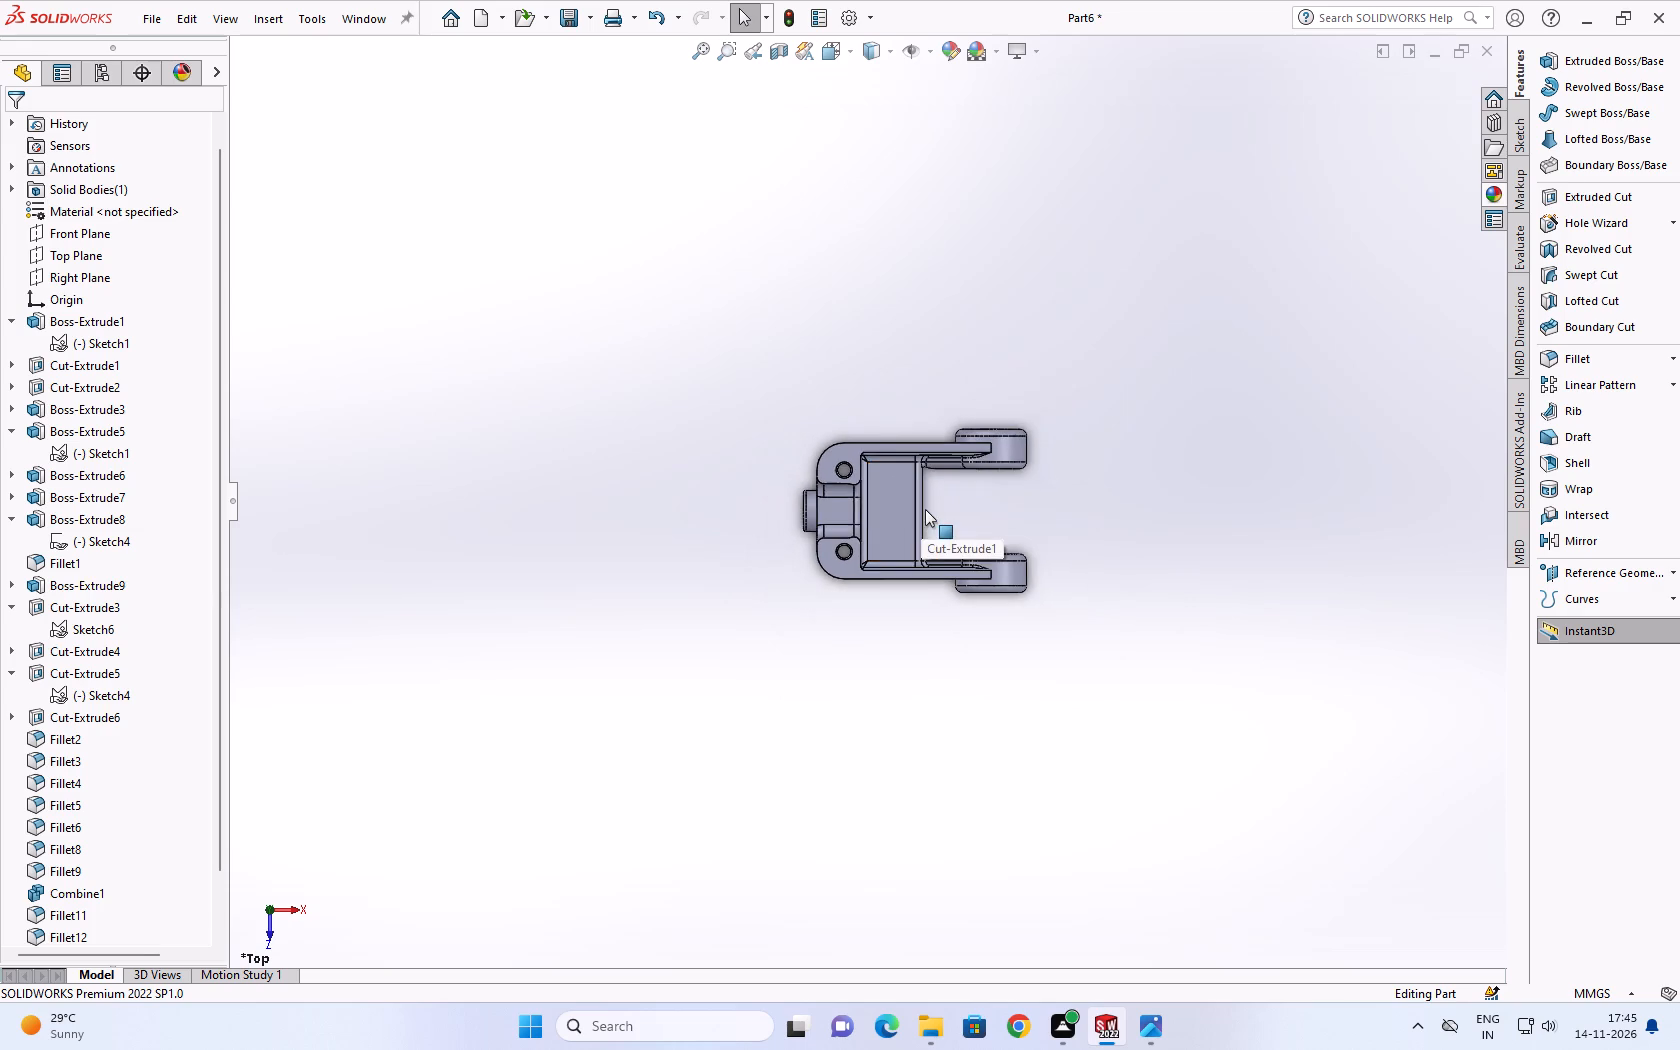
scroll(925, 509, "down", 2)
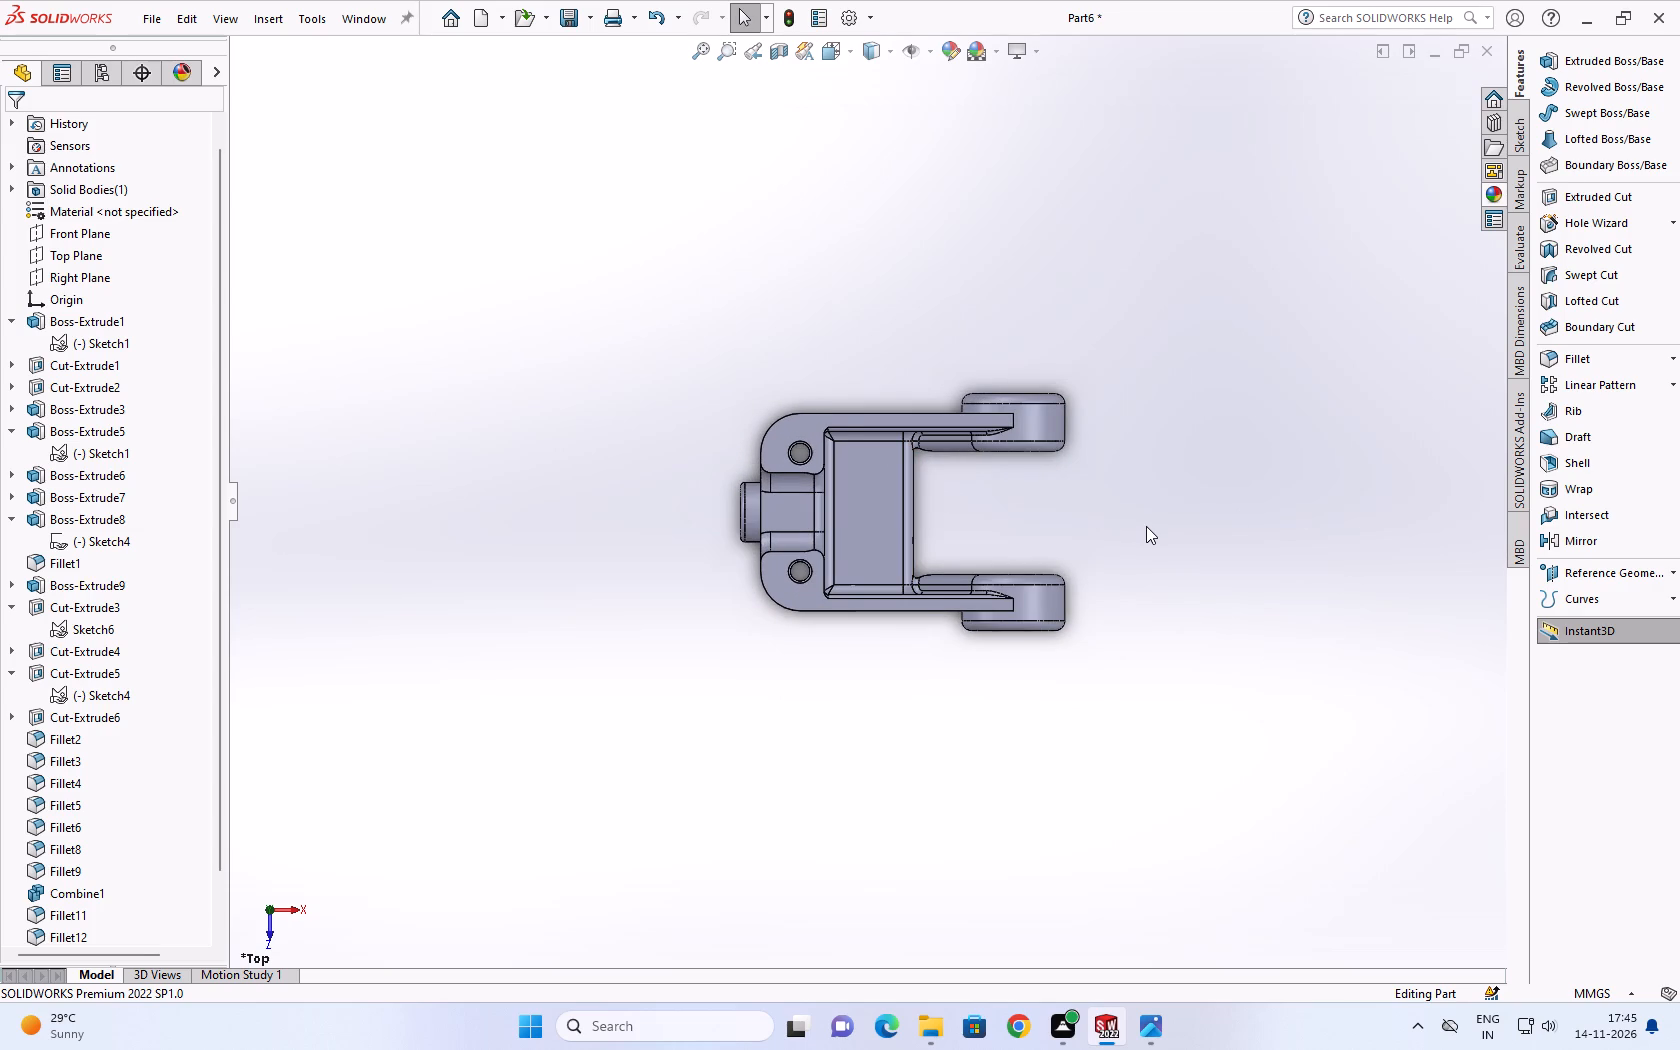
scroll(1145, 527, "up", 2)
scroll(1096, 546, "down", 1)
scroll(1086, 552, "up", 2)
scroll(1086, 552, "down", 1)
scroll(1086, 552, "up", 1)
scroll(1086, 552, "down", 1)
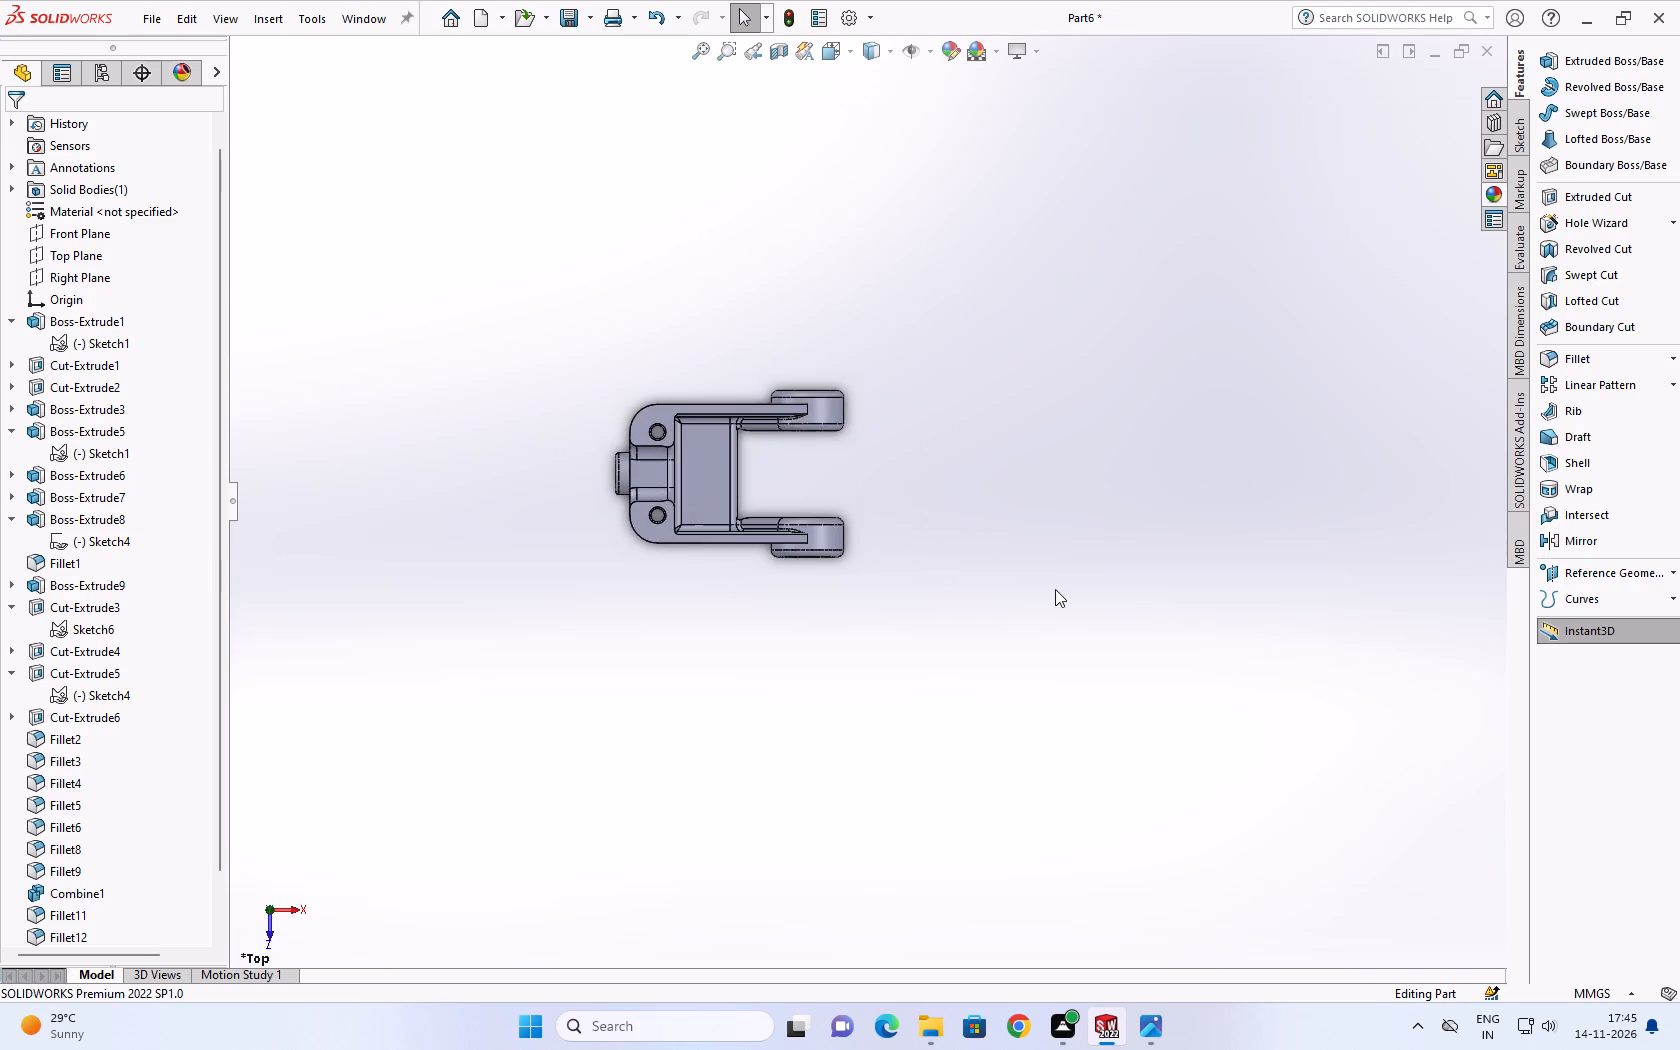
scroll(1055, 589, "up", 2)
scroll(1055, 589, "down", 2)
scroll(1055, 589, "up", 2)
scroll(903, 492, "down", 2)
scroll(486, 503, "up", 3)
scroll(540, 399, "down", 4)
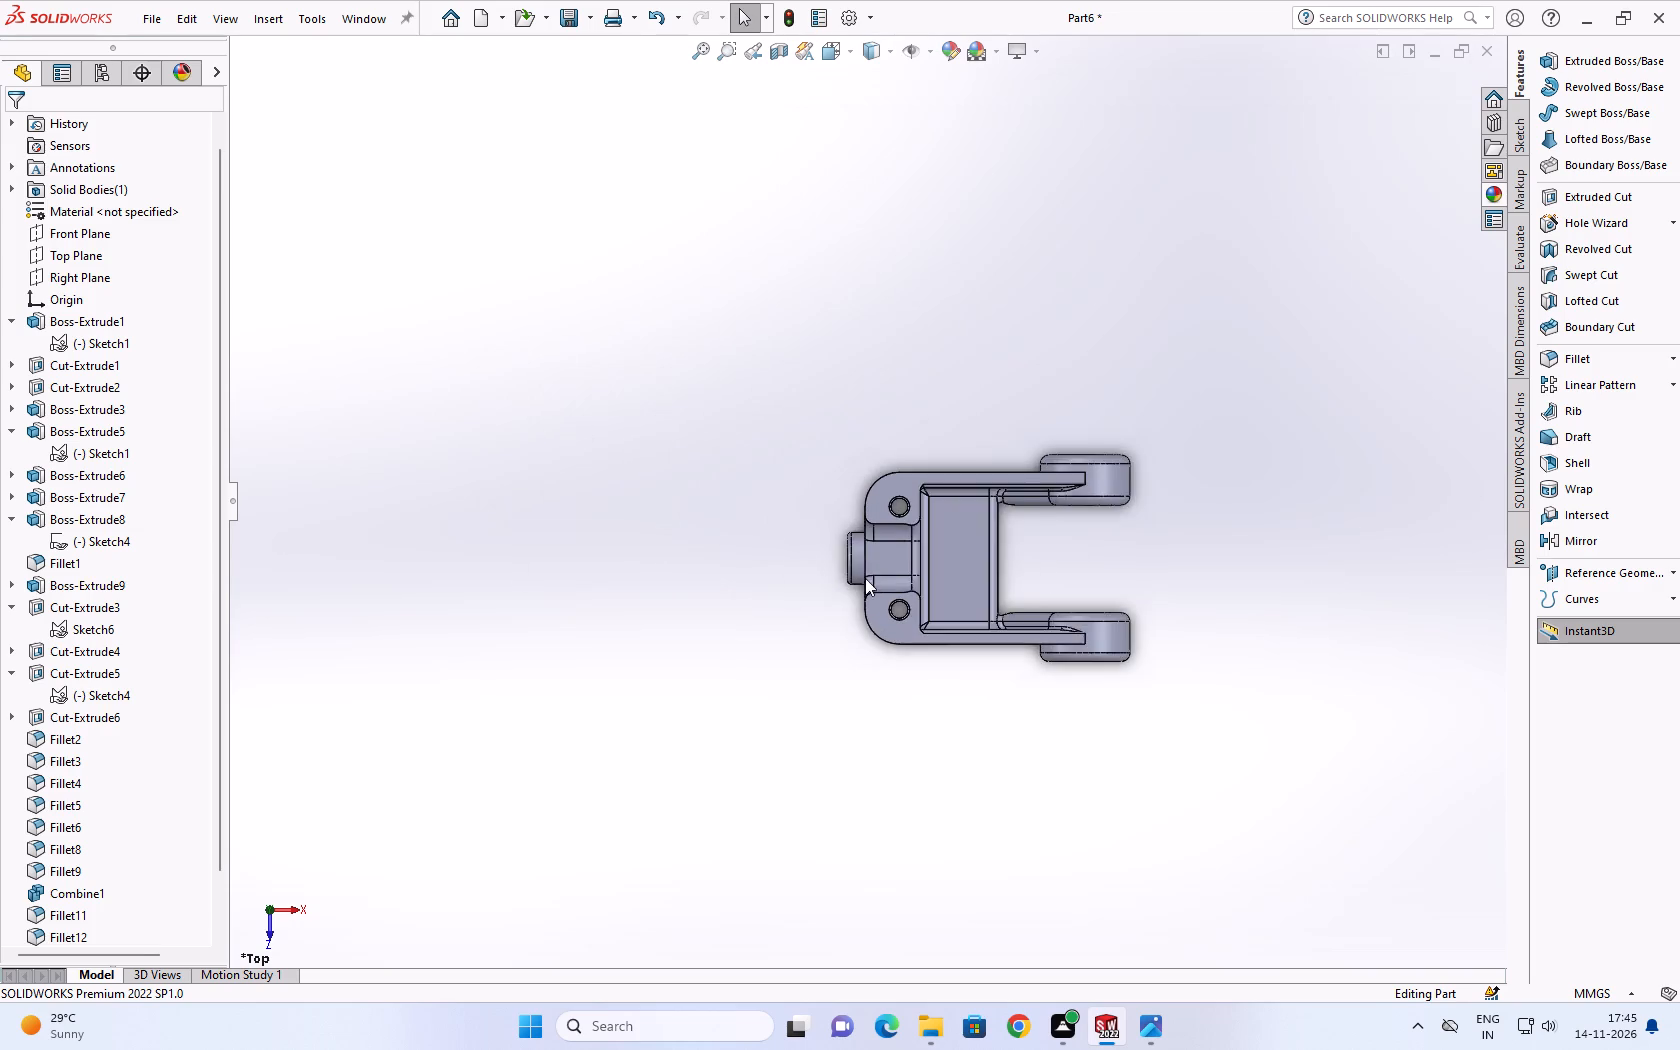
Examine the bracket's pocket, mounting holes, end notch and two arms in the top view, both up close and as a whole.
scroll(865, 578, "down", 5)
scroll(950, 552, "down", 2)
scroll(950, 552, "up", 3)
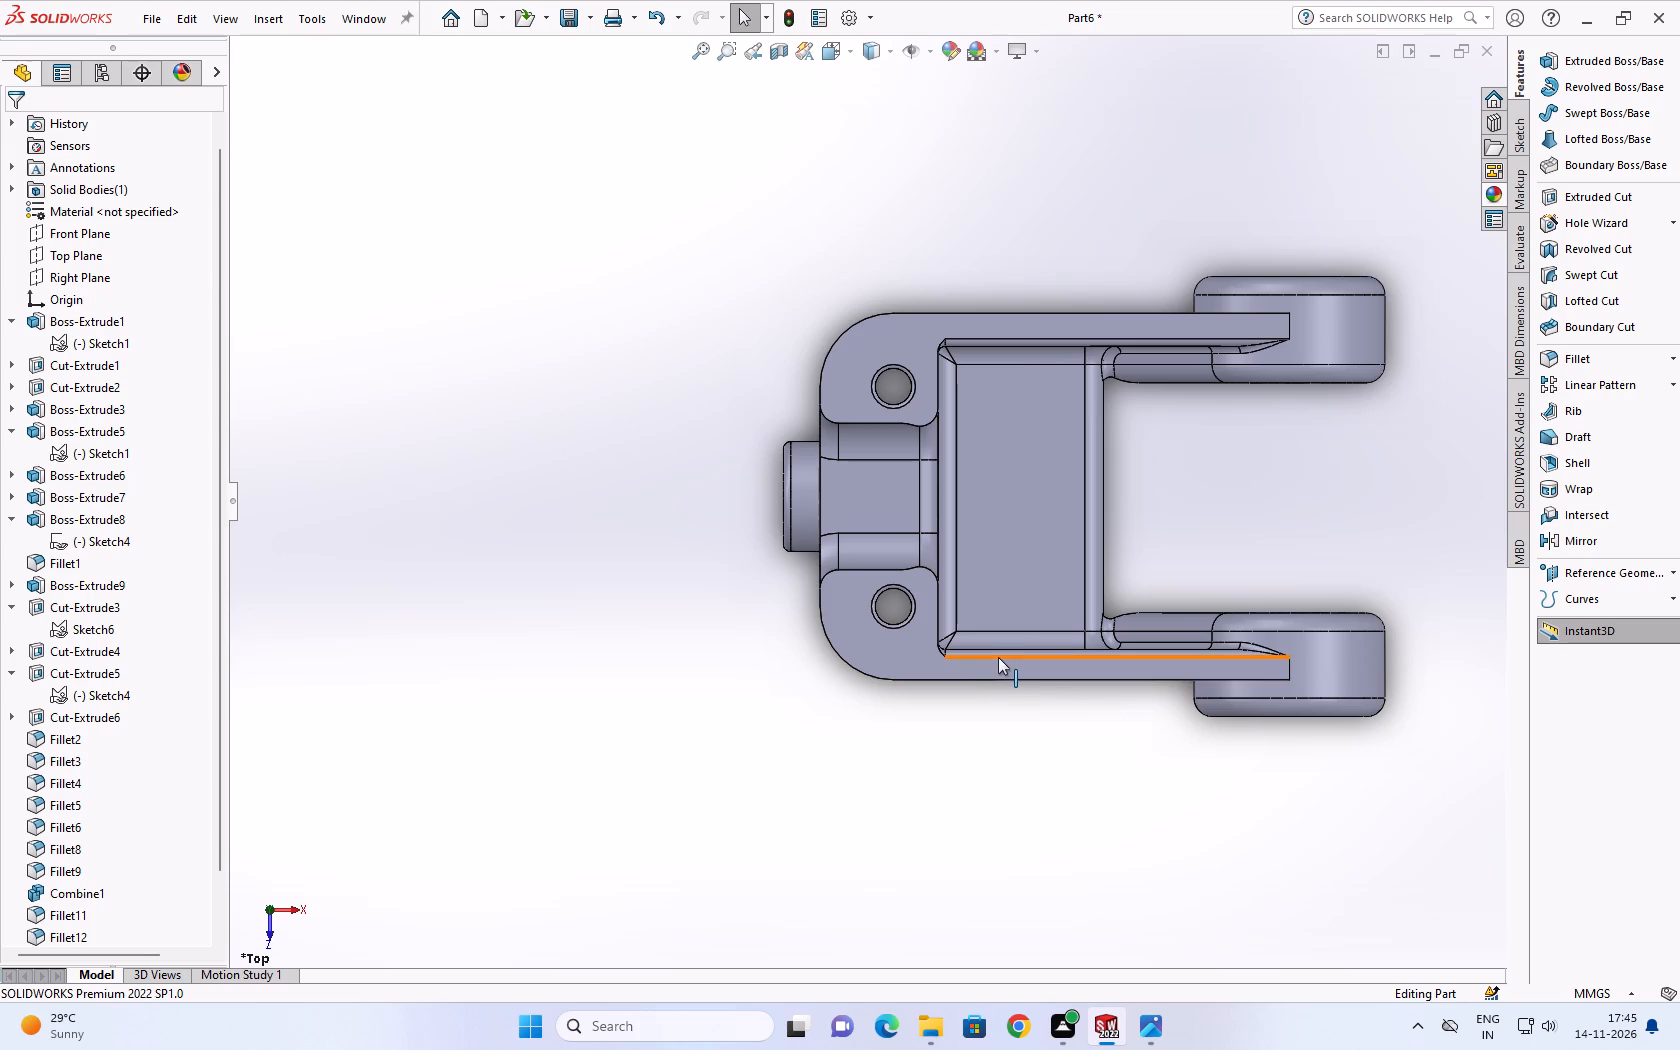
scroll(939, 681, "up", 1)
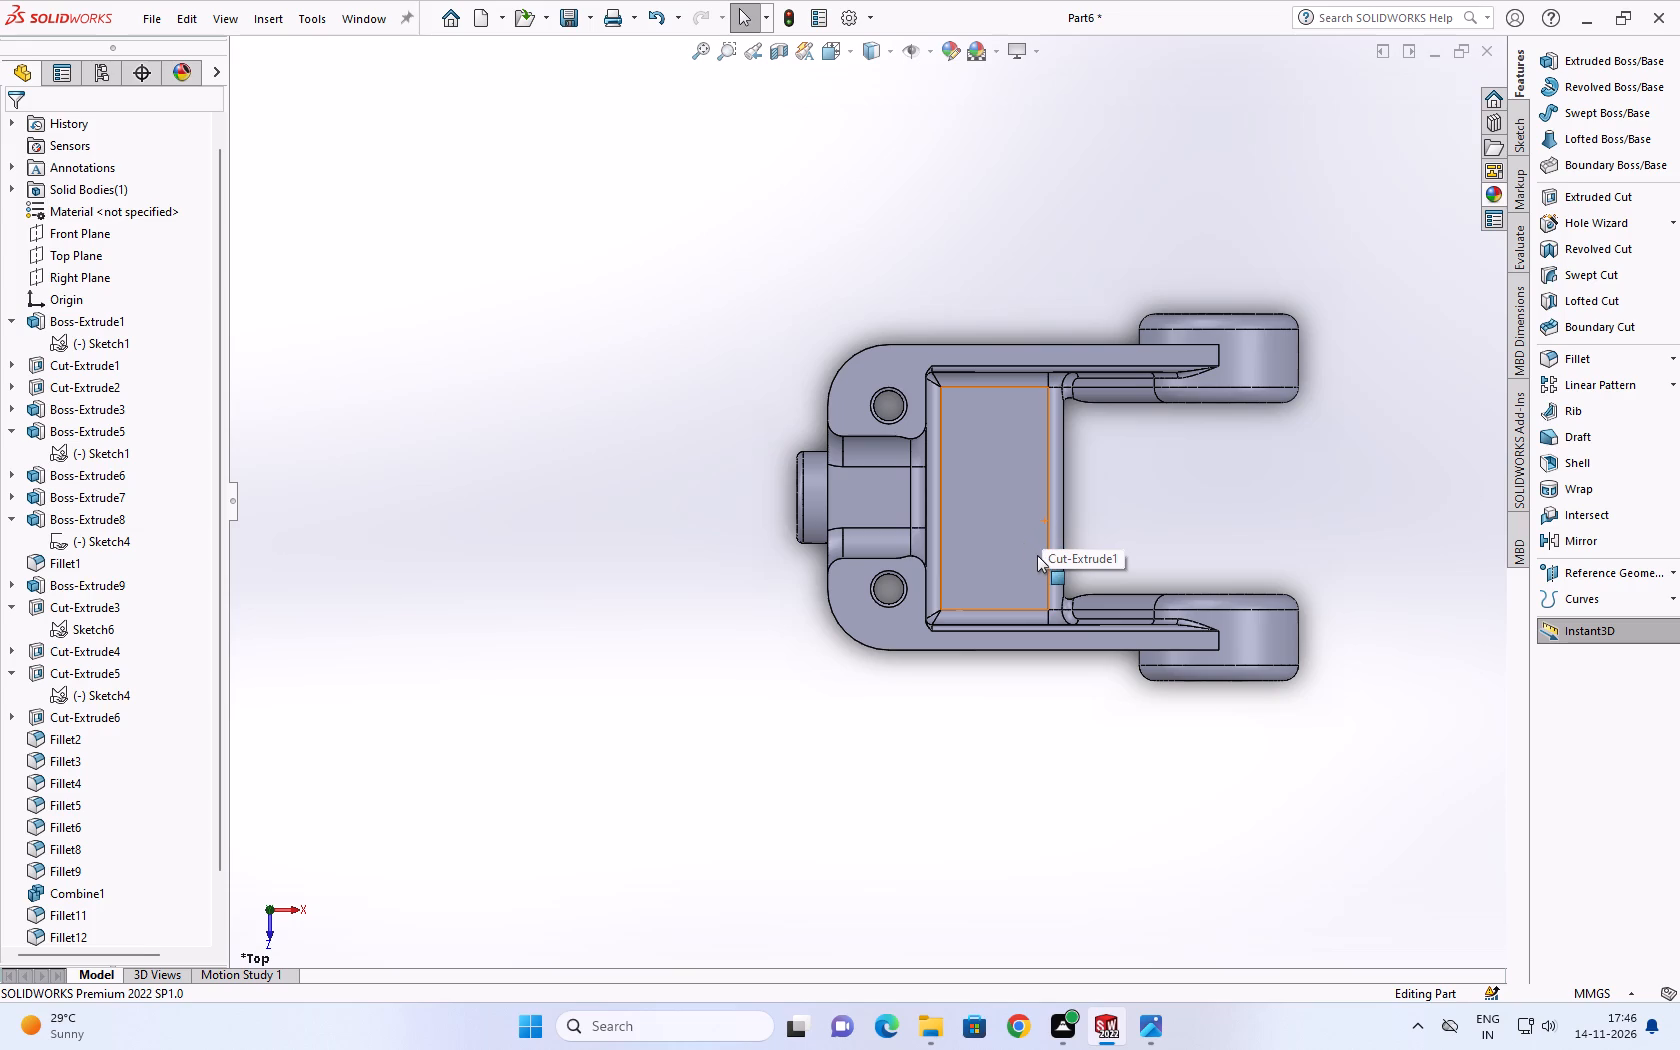
scroll(1066, 550, "up", 2)
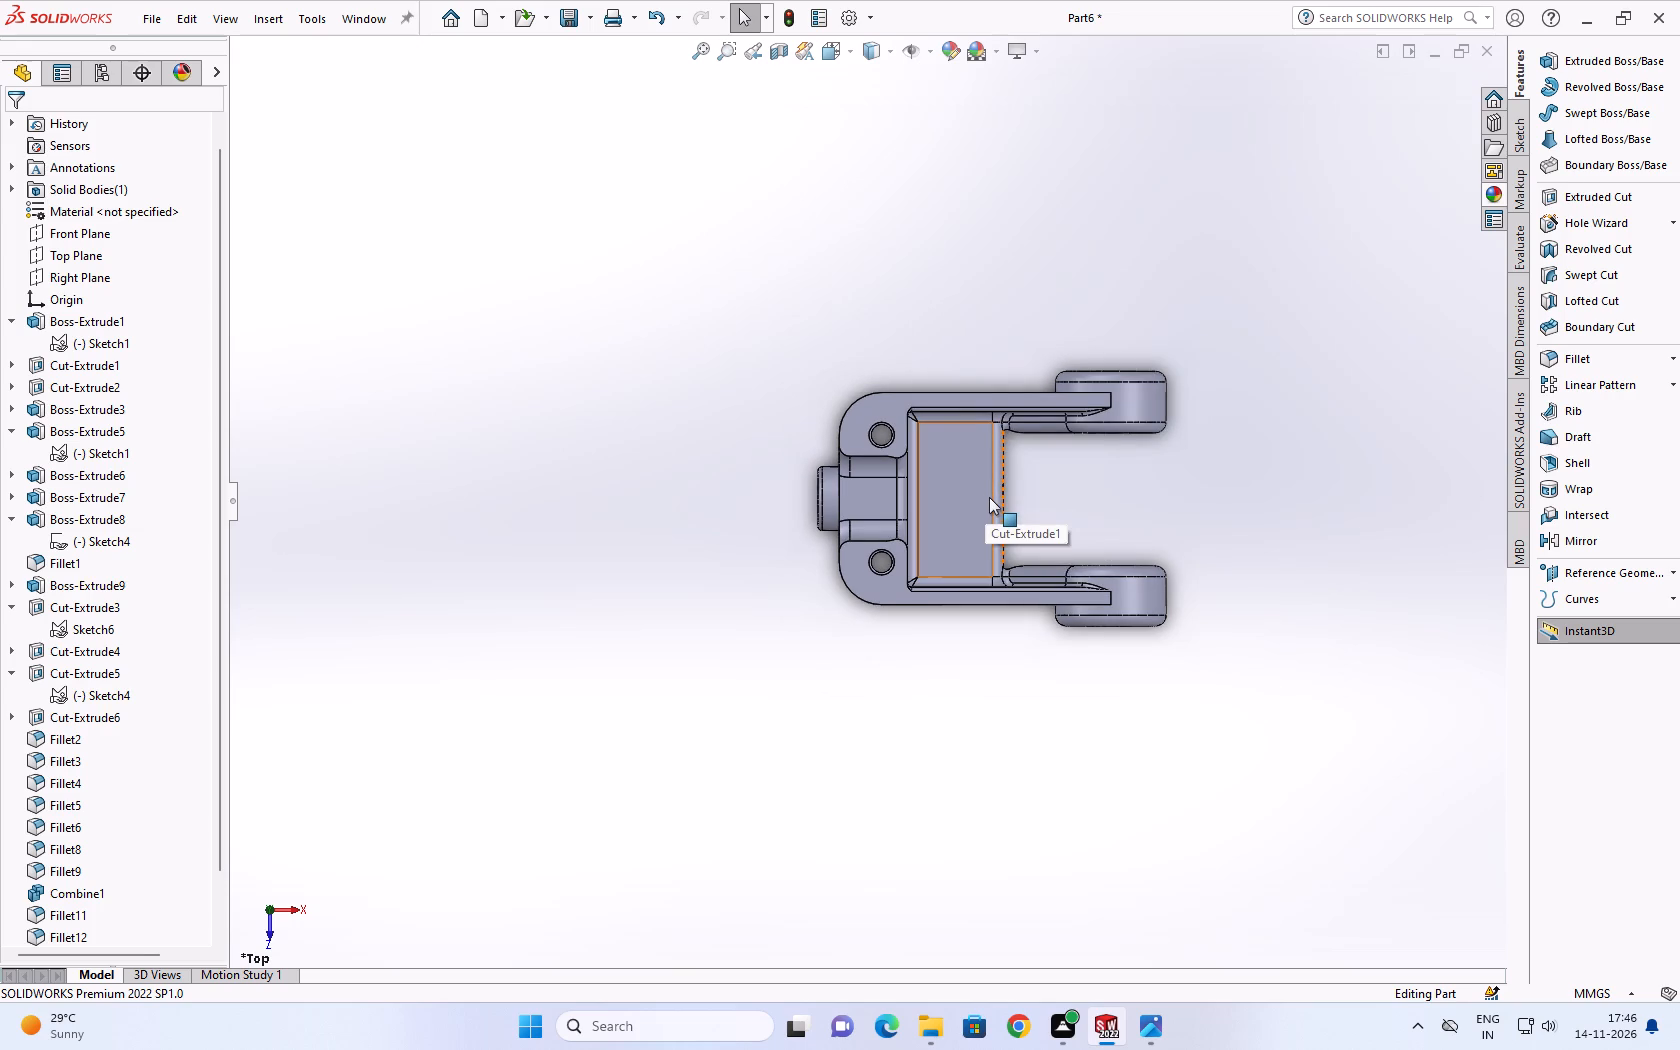
scroll(989, 499, "down", 1)
scroll(963, 529, "up", 1)
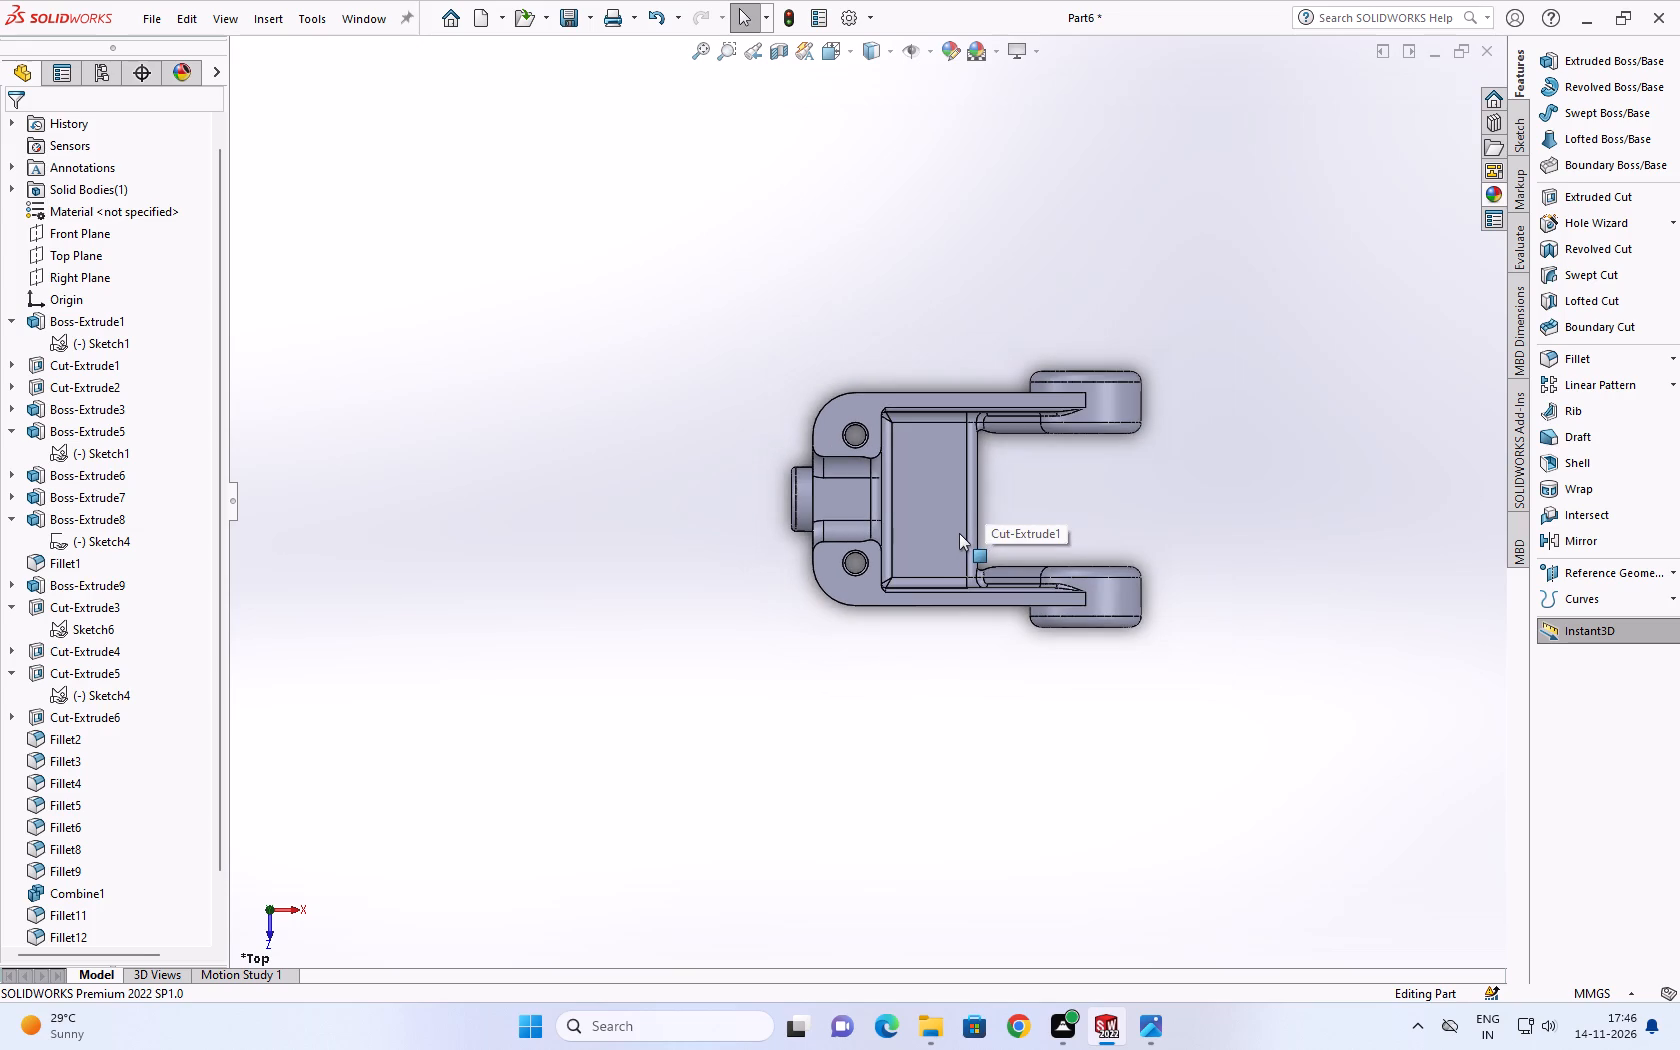
scroll(896, 510, "down", 1)
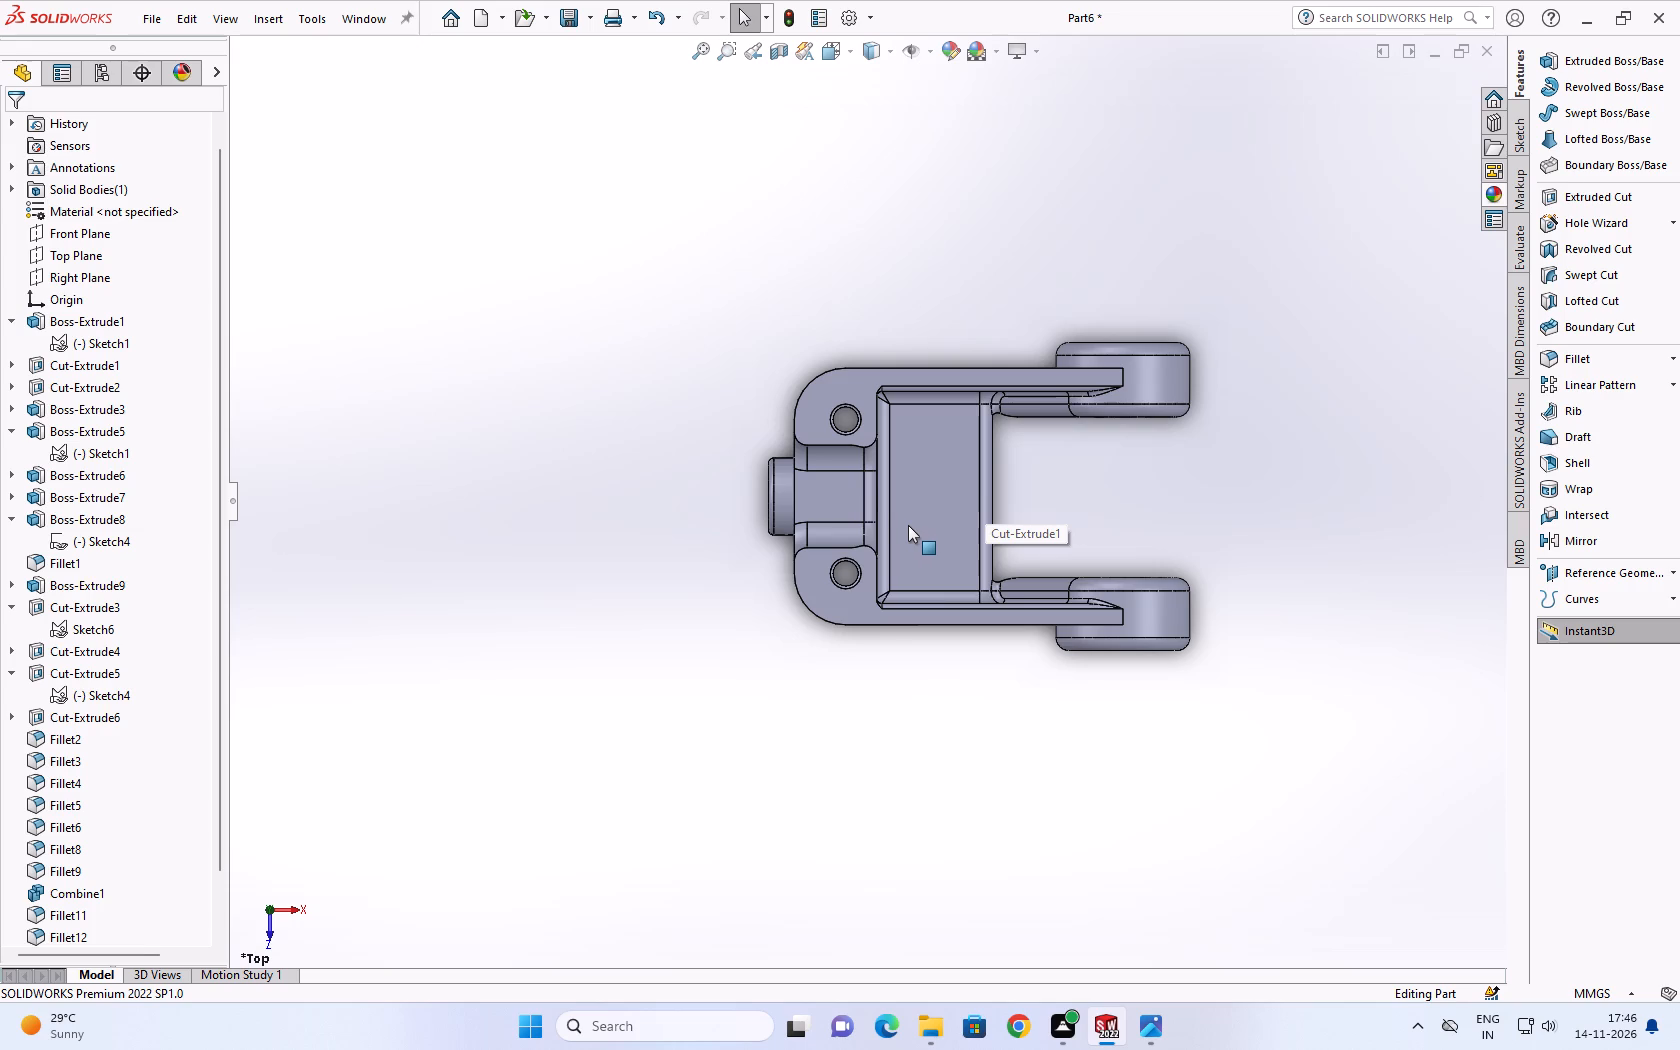
scroll(903, 516, "up", 2)
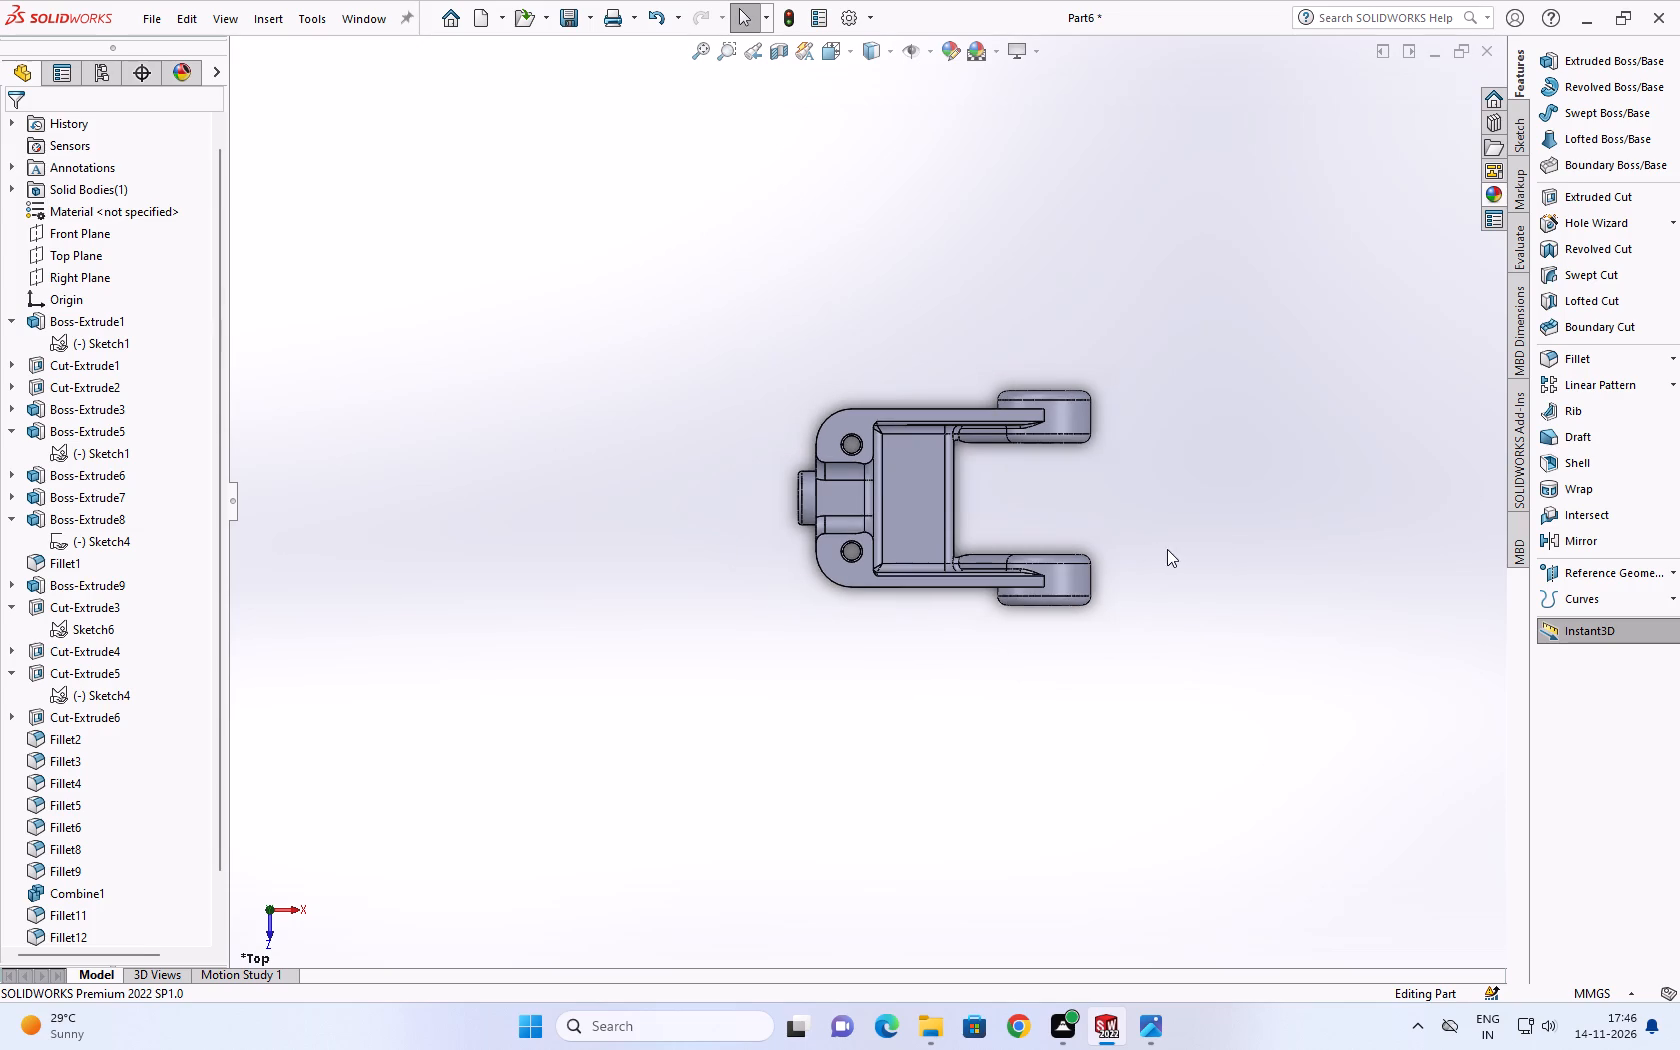
scroll(944, 544, "up", 2)
scroll(936, 495, "down", 5)
left_click(1018, 470)
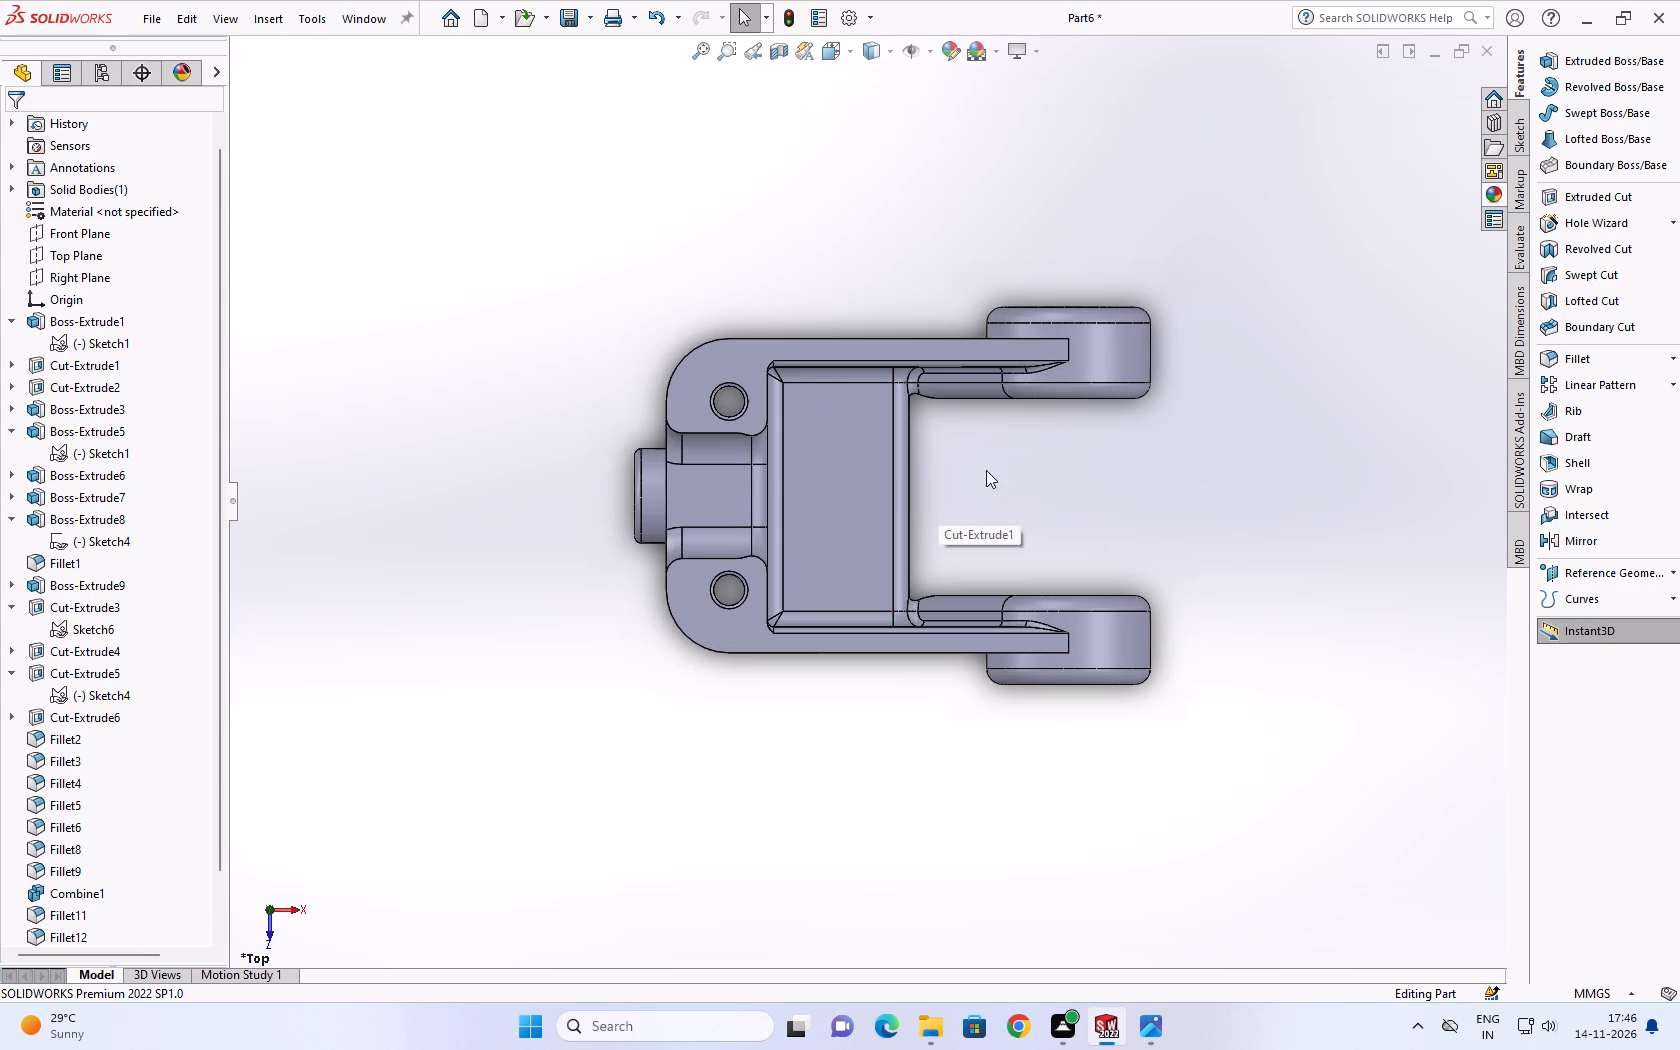
scroll(854, 454, "down", 2)
scroll(854, 454, "up", 1)
scroll(851, 454, "down", 2)
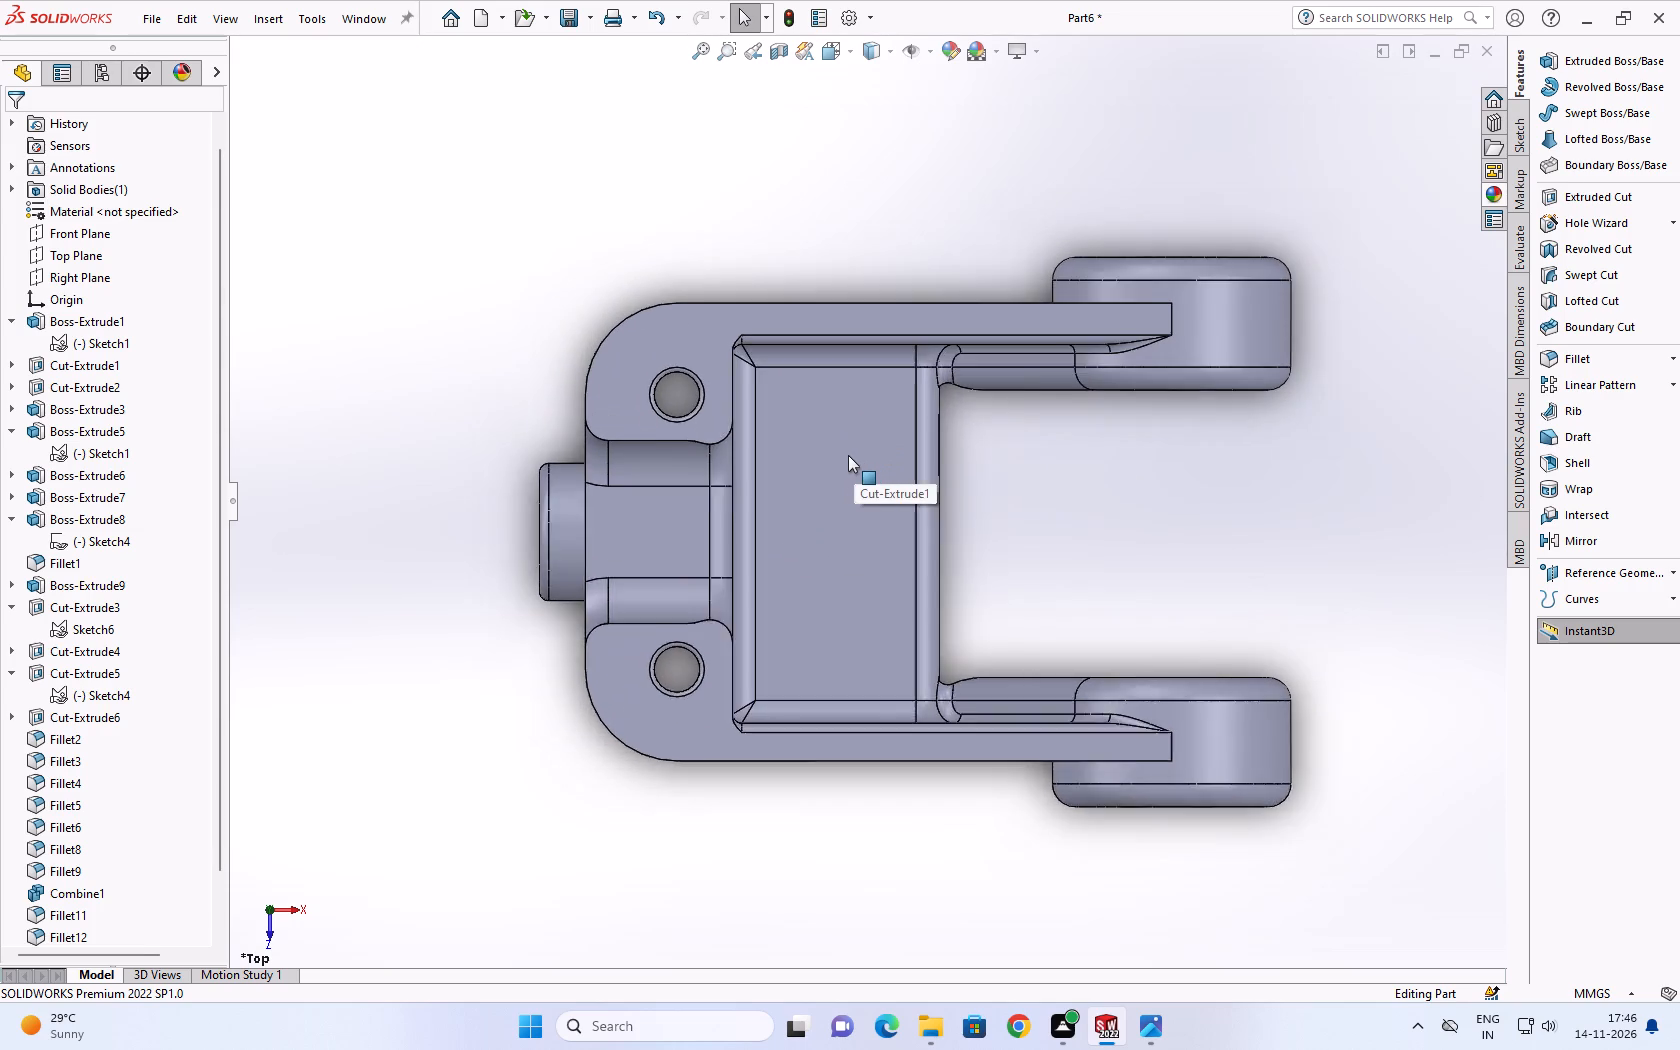
scroll(848, 455, "down", 1)
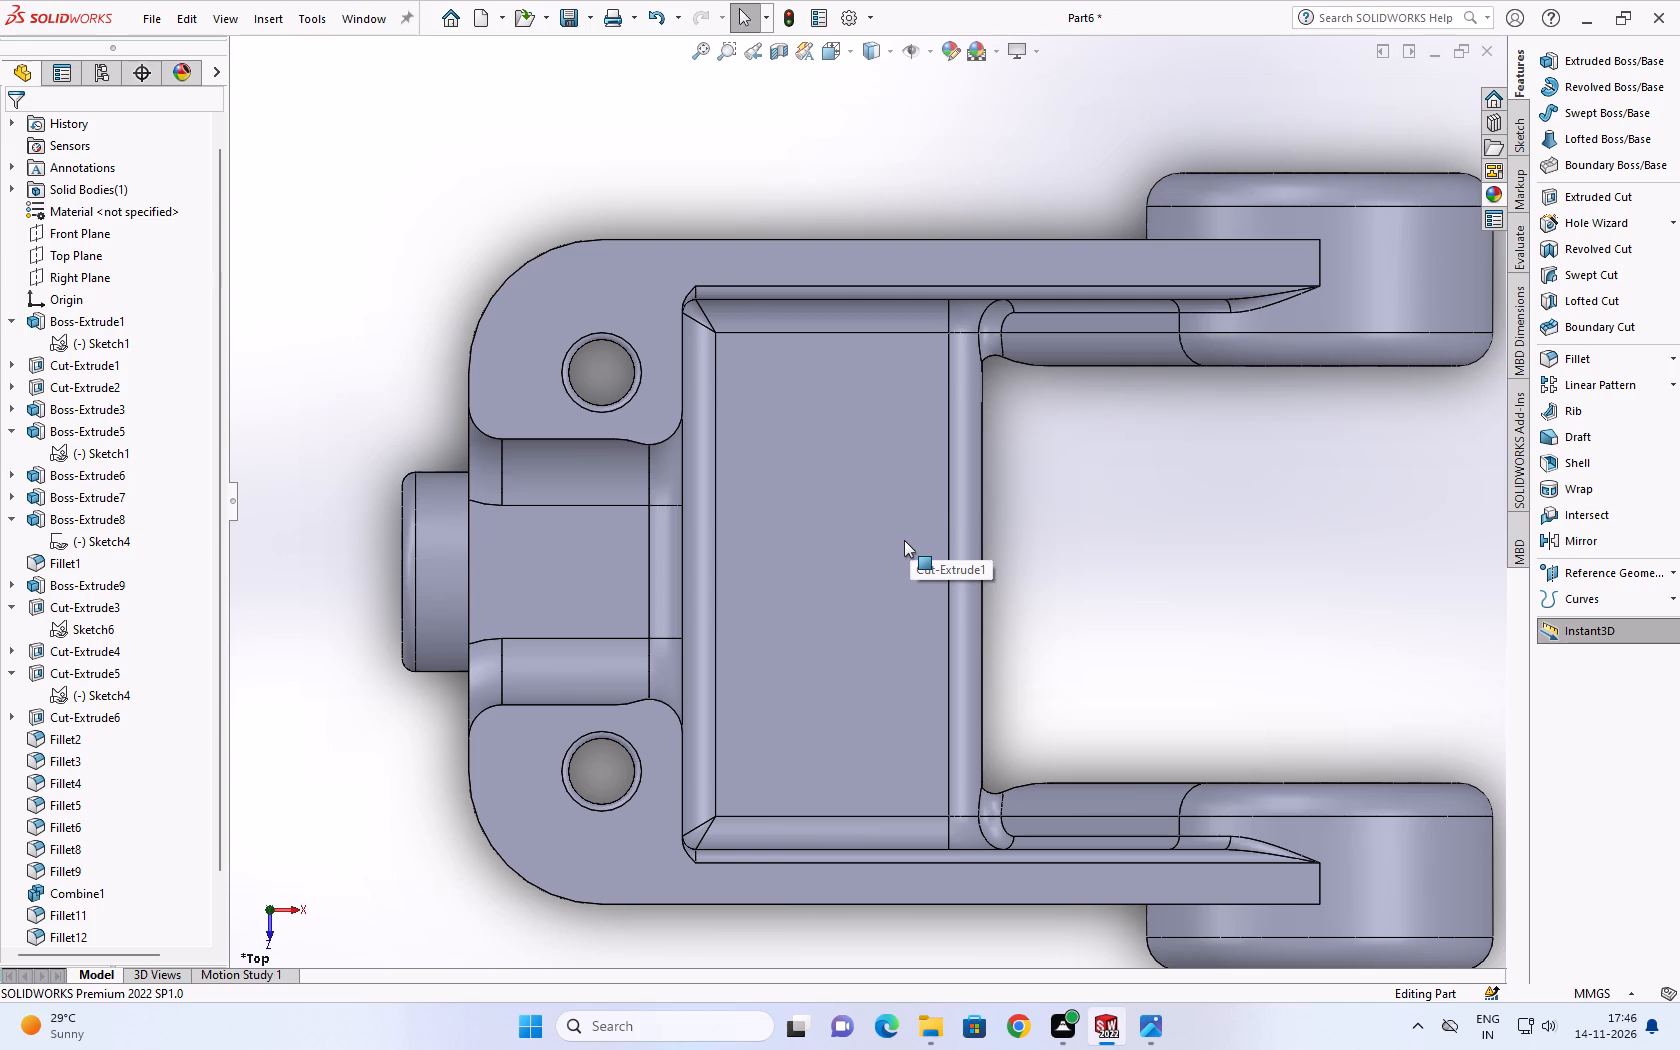
scroll(904, 540, "up", 3)
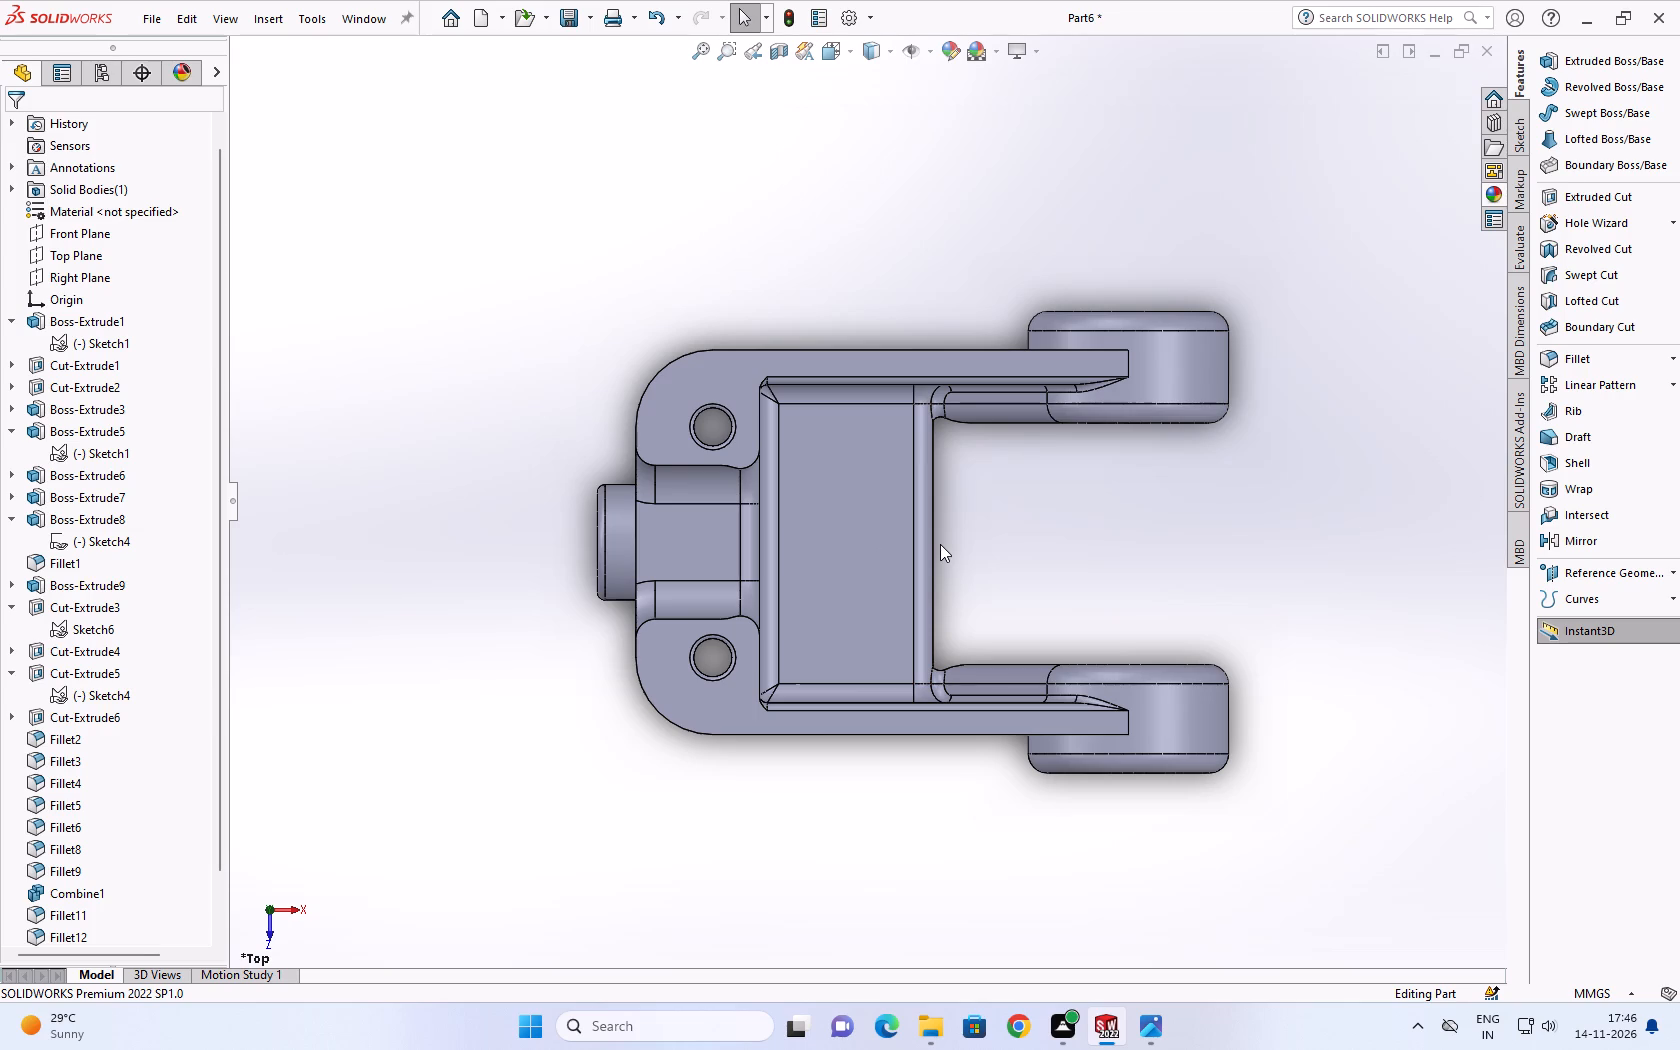
scroll(968, 543, "down", 2)
scroll(968, 543, "up", 1)
scroll(968, 544, "down", 1)
scroll(959, 531, "up", 1)
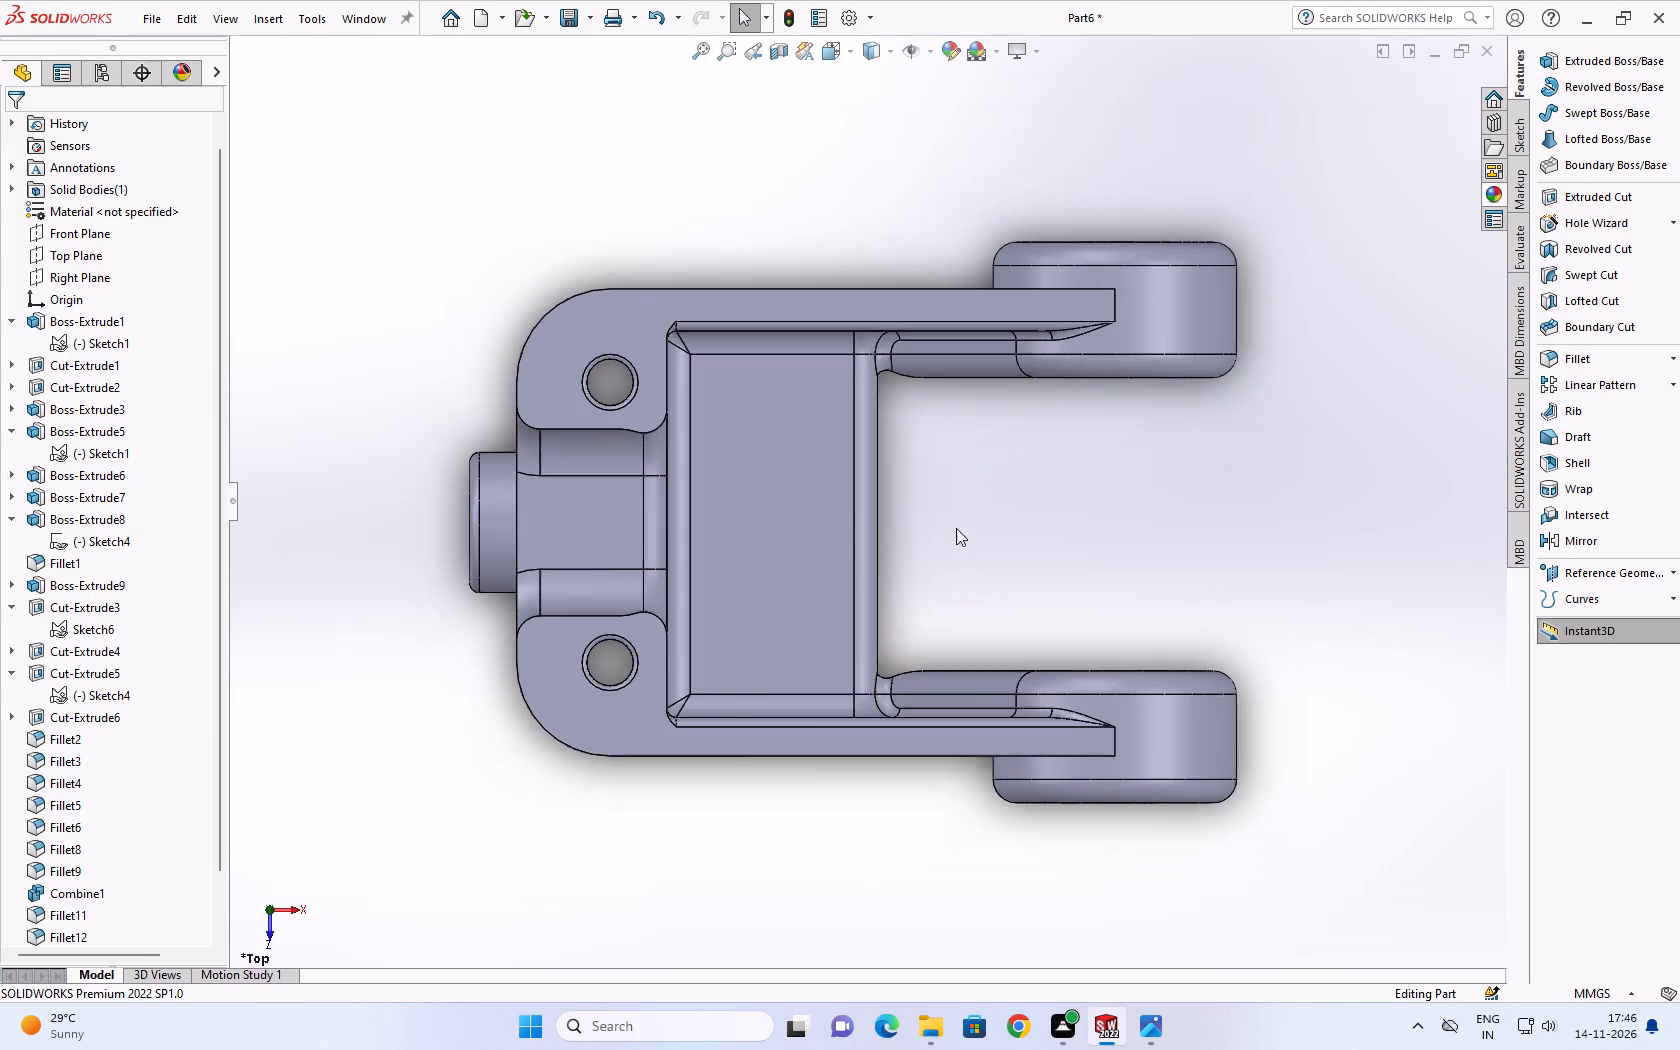
scroll(862, 525, "up", 4)
scroll(837, 522, "down", 1)
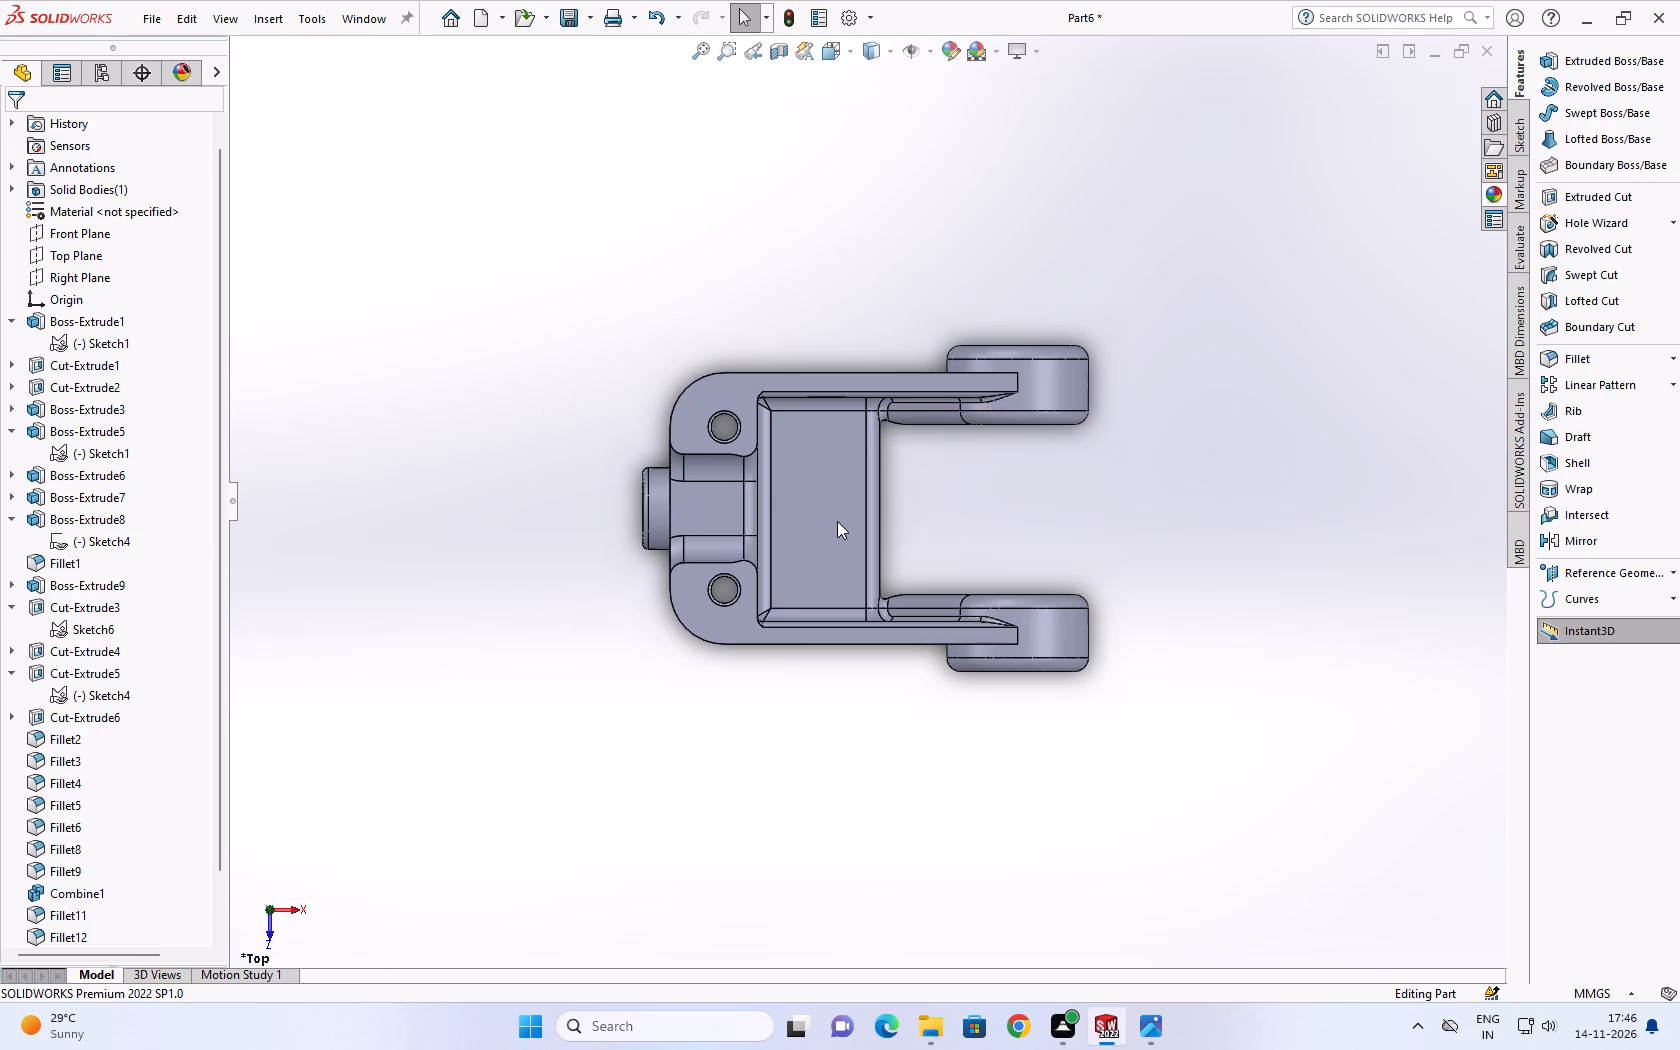
scroll(839, 520, "up", 1)
scroll(839, 520, "down", 1)
scroll(839, 520, "up", 1)
scroll(839, 520, "down", 4)
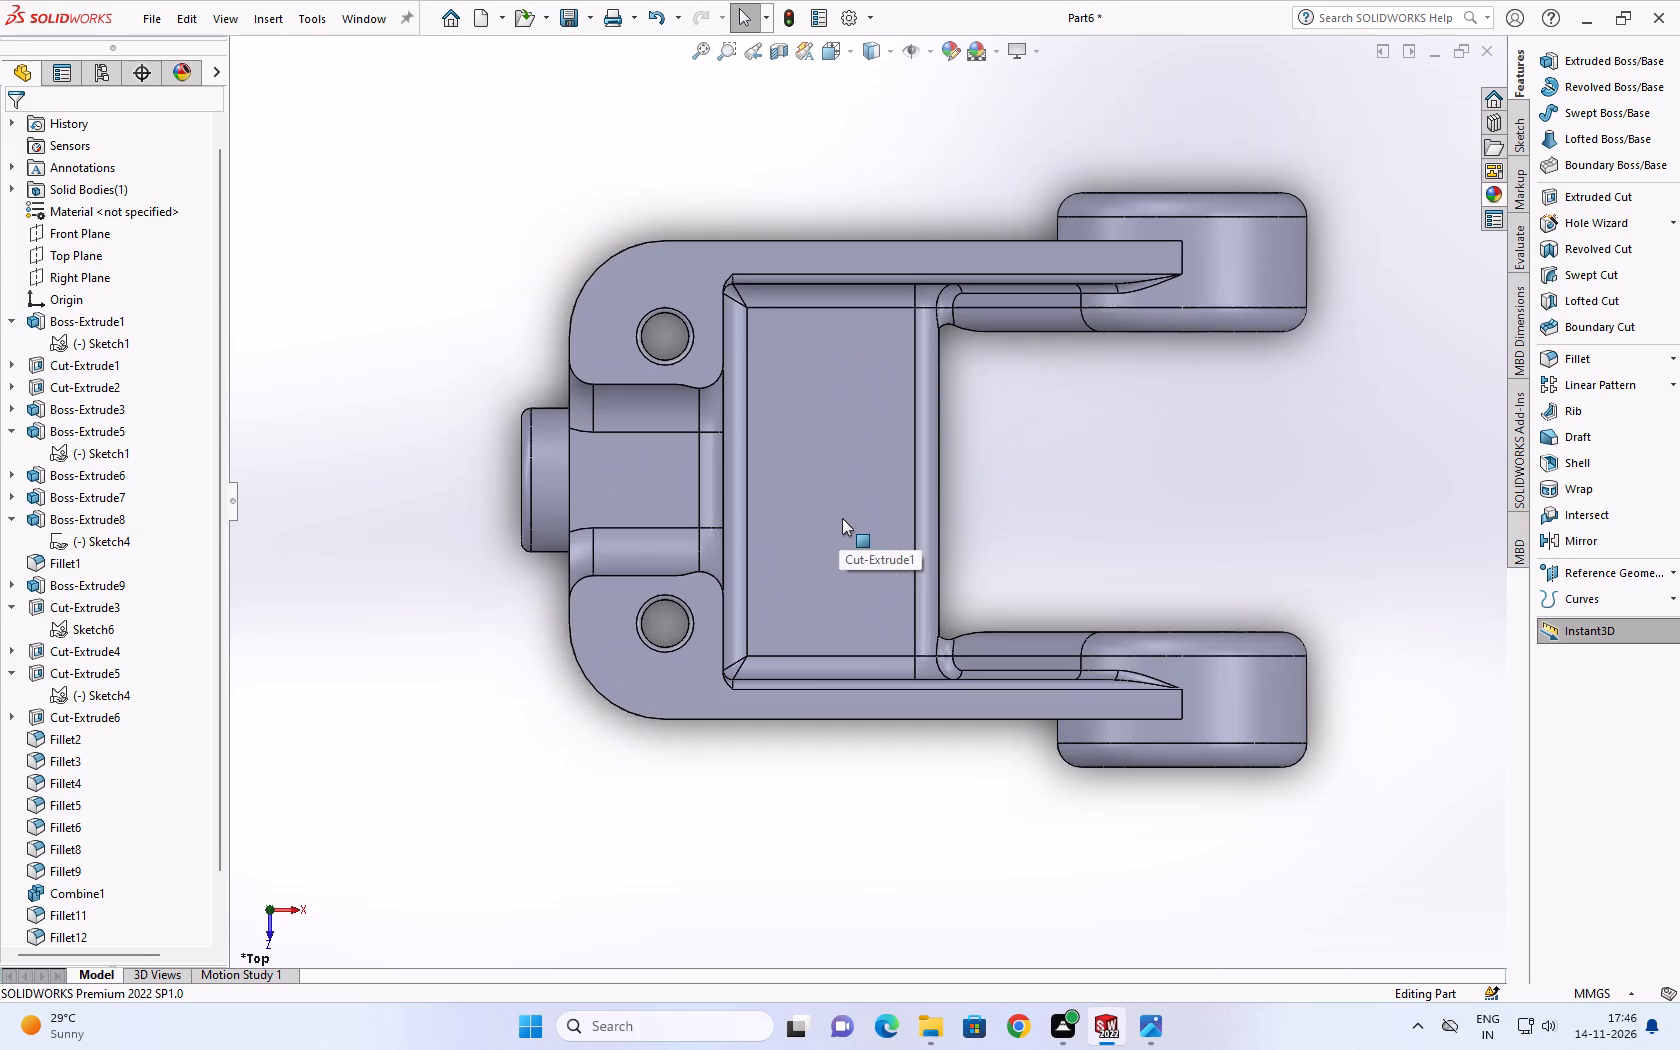
scroll(927, 506, "up", 1)
scroll(927, 506, "down", 1)
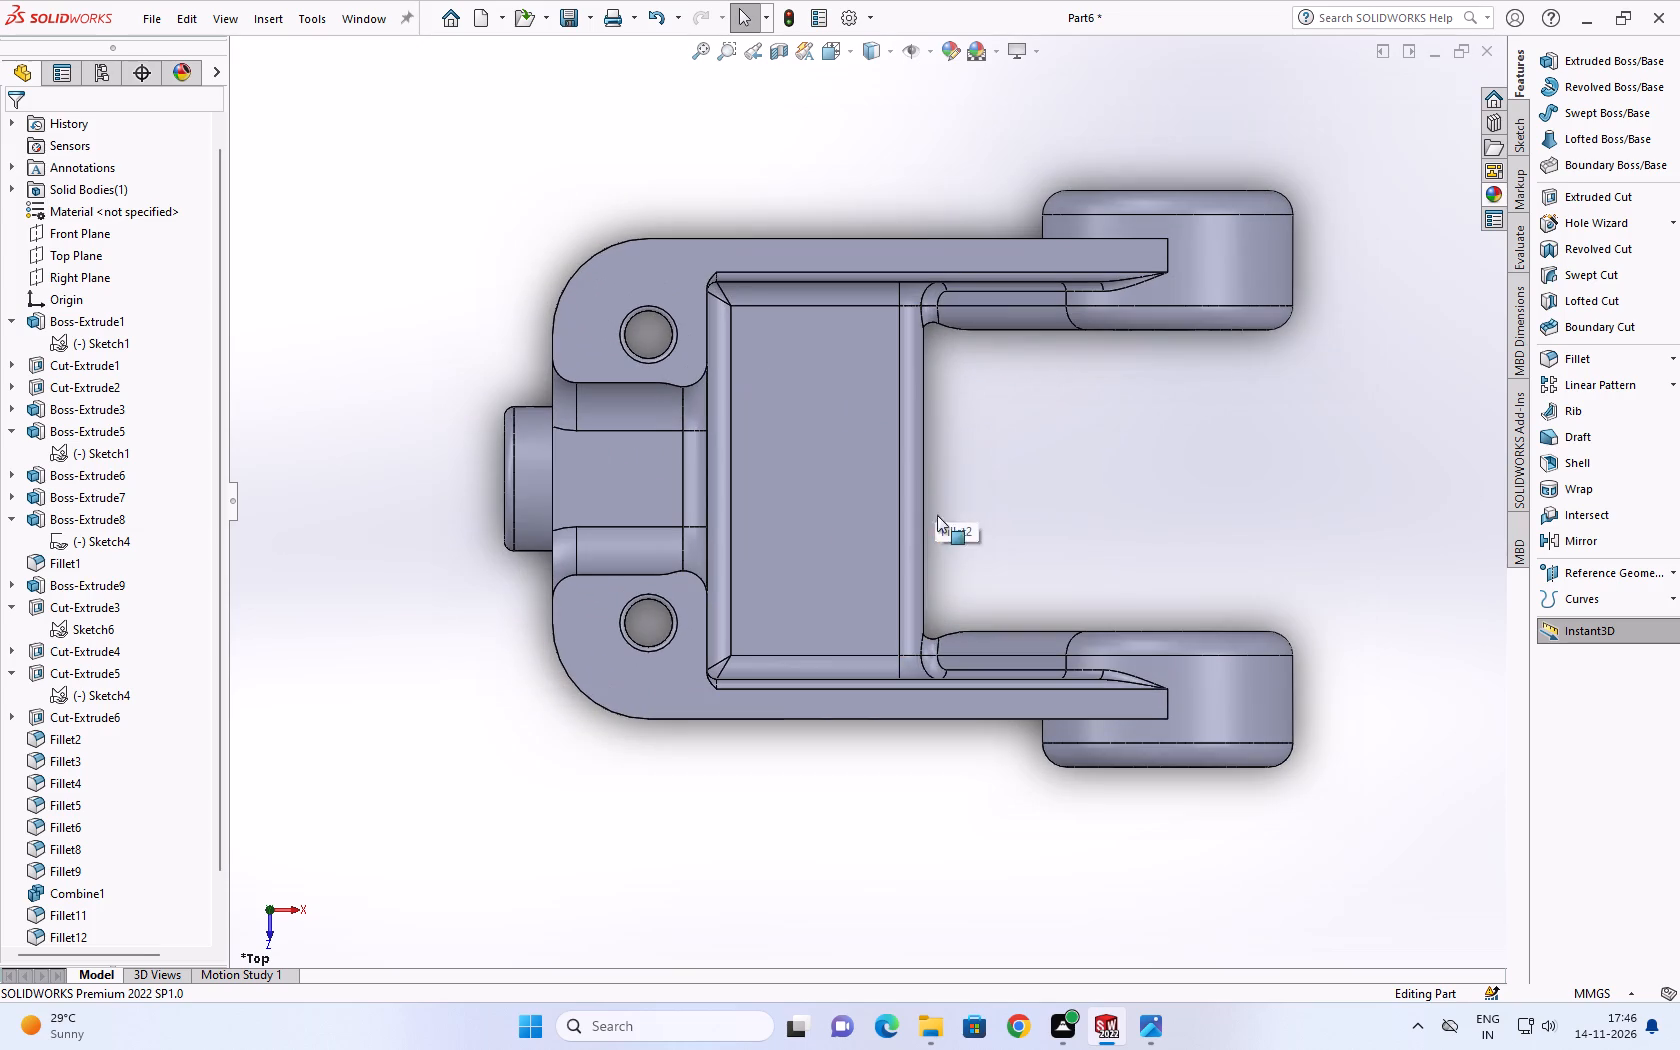
scroll(973, 531, "up", 2)
scroll(944, 541, "down", 2)
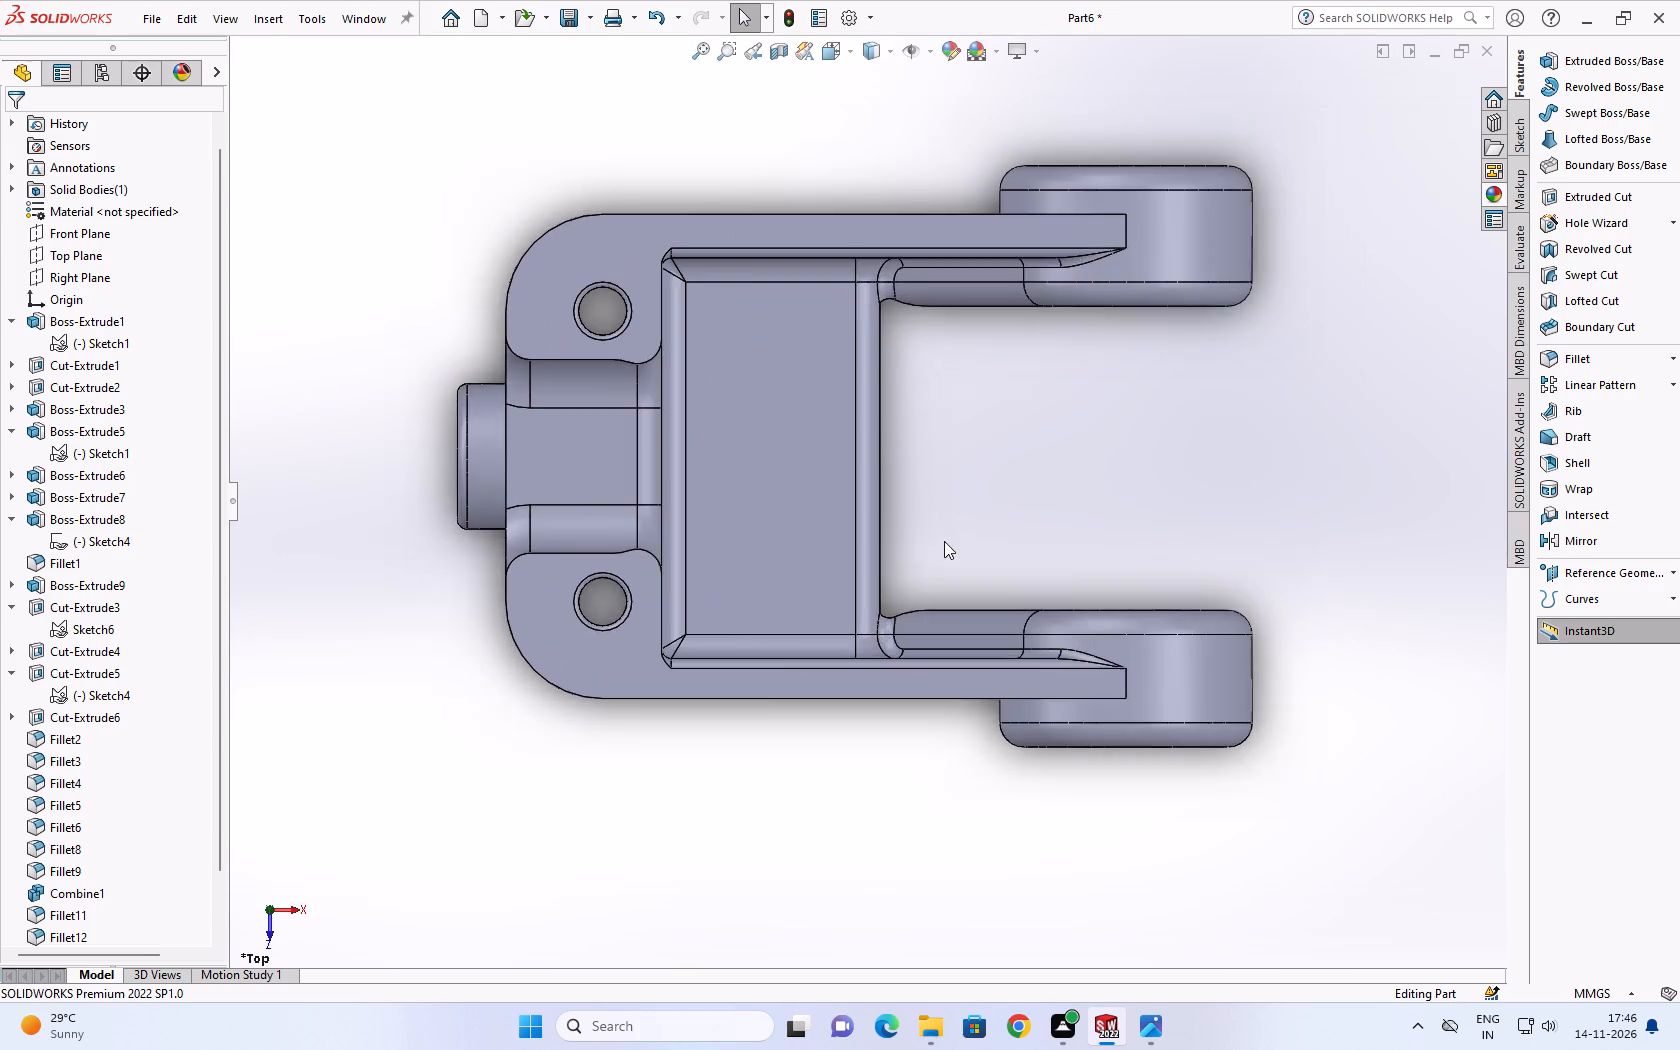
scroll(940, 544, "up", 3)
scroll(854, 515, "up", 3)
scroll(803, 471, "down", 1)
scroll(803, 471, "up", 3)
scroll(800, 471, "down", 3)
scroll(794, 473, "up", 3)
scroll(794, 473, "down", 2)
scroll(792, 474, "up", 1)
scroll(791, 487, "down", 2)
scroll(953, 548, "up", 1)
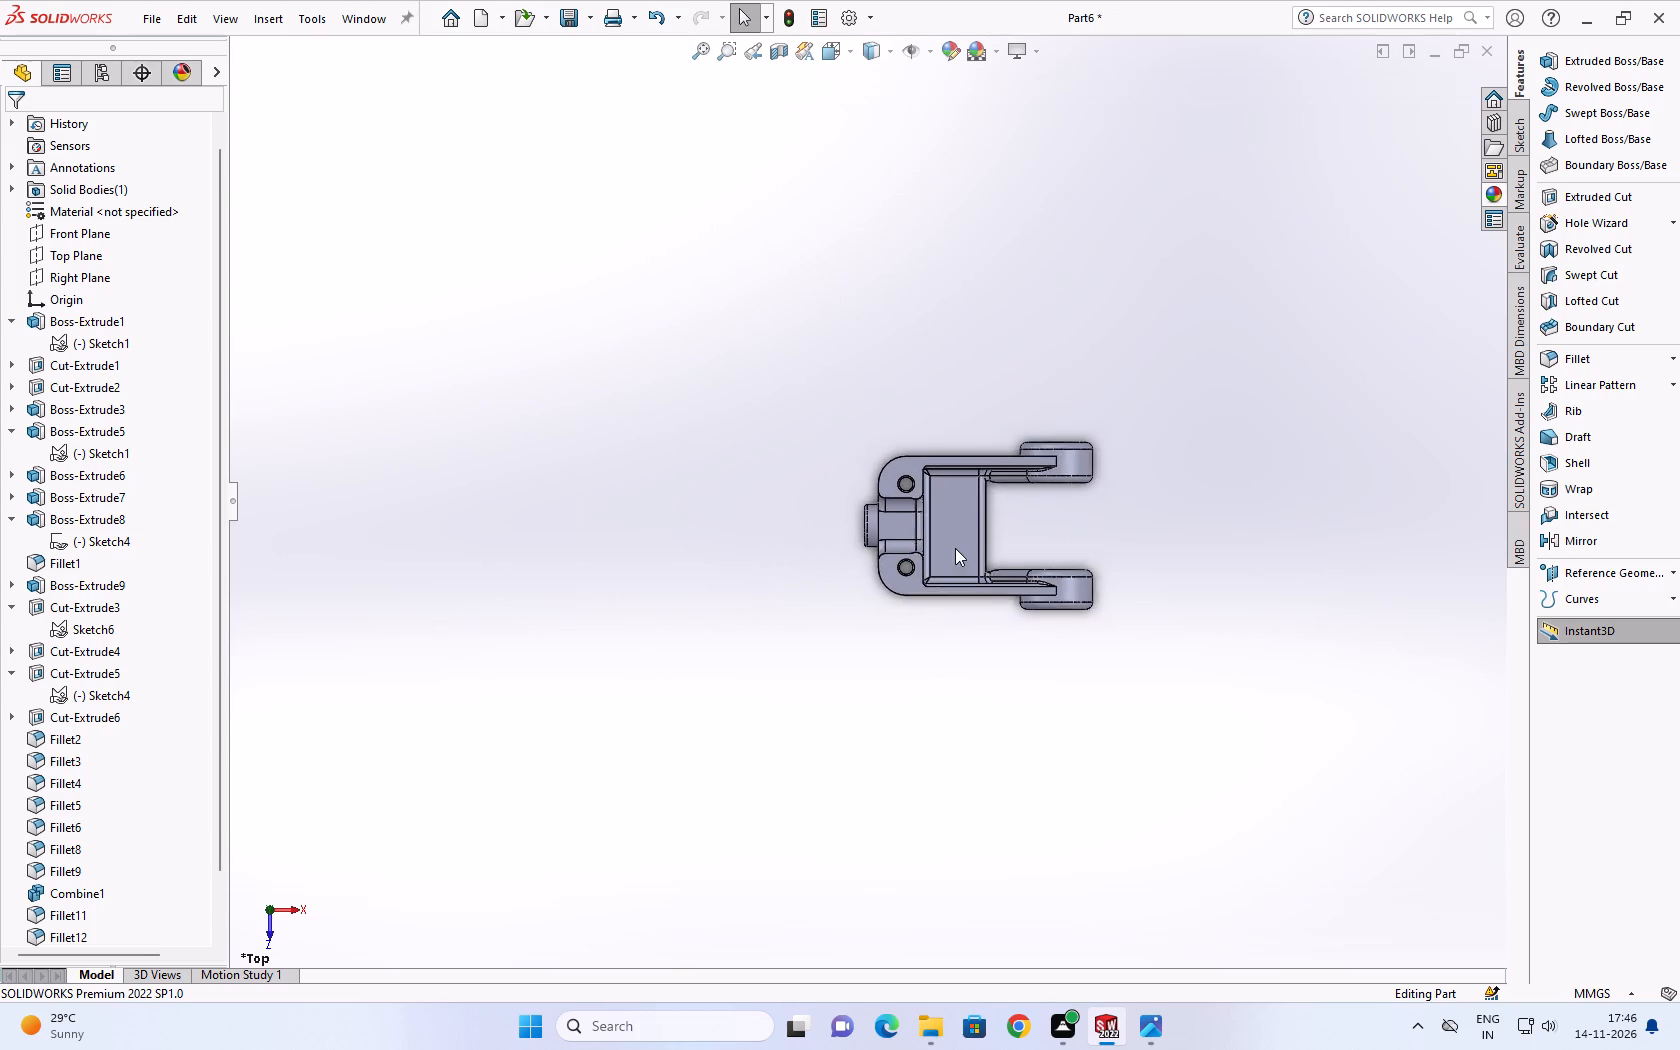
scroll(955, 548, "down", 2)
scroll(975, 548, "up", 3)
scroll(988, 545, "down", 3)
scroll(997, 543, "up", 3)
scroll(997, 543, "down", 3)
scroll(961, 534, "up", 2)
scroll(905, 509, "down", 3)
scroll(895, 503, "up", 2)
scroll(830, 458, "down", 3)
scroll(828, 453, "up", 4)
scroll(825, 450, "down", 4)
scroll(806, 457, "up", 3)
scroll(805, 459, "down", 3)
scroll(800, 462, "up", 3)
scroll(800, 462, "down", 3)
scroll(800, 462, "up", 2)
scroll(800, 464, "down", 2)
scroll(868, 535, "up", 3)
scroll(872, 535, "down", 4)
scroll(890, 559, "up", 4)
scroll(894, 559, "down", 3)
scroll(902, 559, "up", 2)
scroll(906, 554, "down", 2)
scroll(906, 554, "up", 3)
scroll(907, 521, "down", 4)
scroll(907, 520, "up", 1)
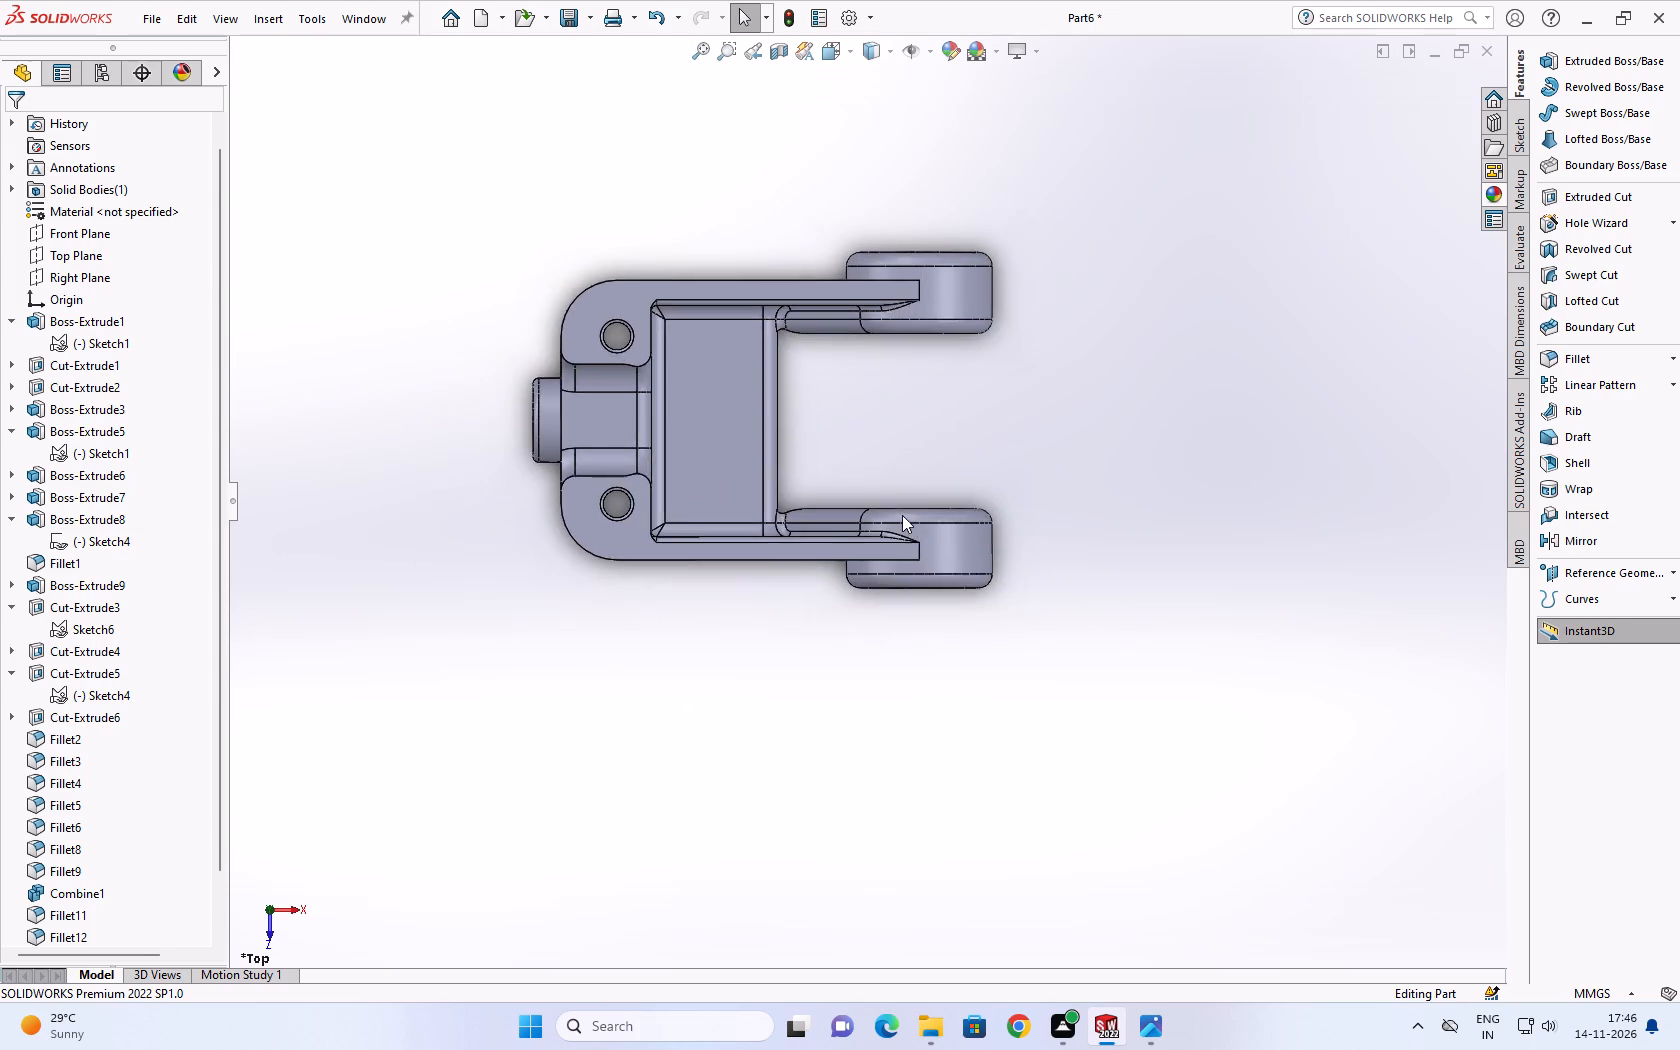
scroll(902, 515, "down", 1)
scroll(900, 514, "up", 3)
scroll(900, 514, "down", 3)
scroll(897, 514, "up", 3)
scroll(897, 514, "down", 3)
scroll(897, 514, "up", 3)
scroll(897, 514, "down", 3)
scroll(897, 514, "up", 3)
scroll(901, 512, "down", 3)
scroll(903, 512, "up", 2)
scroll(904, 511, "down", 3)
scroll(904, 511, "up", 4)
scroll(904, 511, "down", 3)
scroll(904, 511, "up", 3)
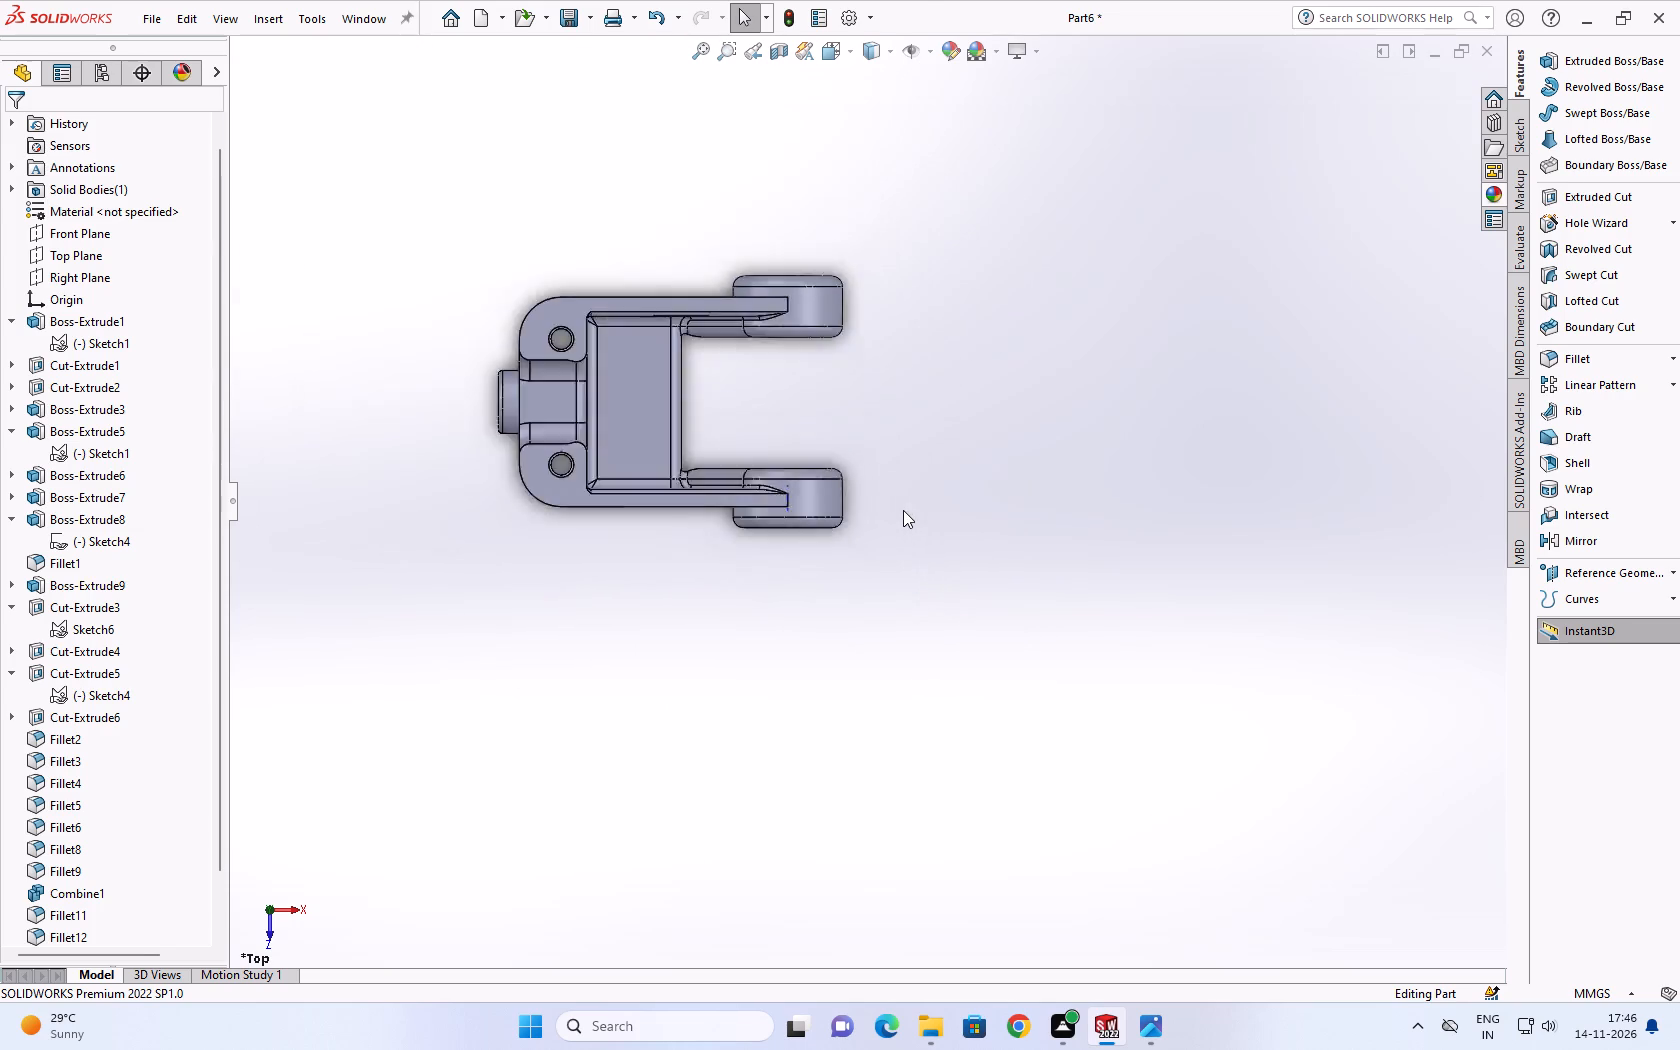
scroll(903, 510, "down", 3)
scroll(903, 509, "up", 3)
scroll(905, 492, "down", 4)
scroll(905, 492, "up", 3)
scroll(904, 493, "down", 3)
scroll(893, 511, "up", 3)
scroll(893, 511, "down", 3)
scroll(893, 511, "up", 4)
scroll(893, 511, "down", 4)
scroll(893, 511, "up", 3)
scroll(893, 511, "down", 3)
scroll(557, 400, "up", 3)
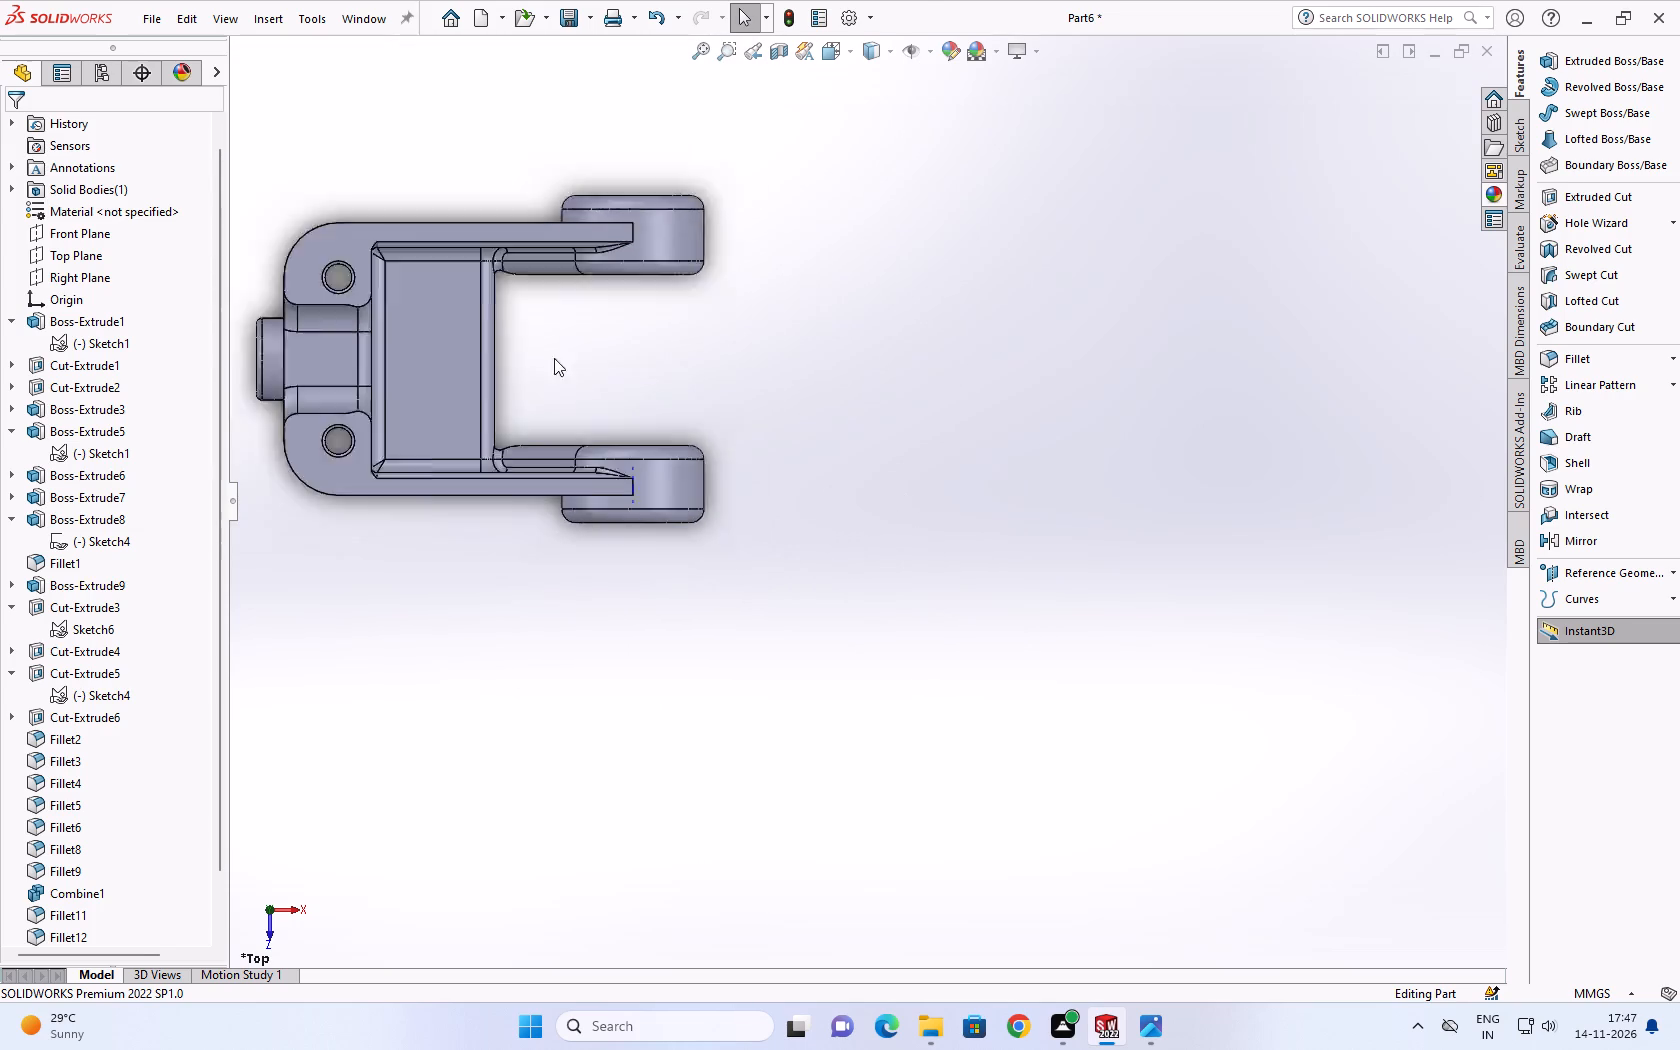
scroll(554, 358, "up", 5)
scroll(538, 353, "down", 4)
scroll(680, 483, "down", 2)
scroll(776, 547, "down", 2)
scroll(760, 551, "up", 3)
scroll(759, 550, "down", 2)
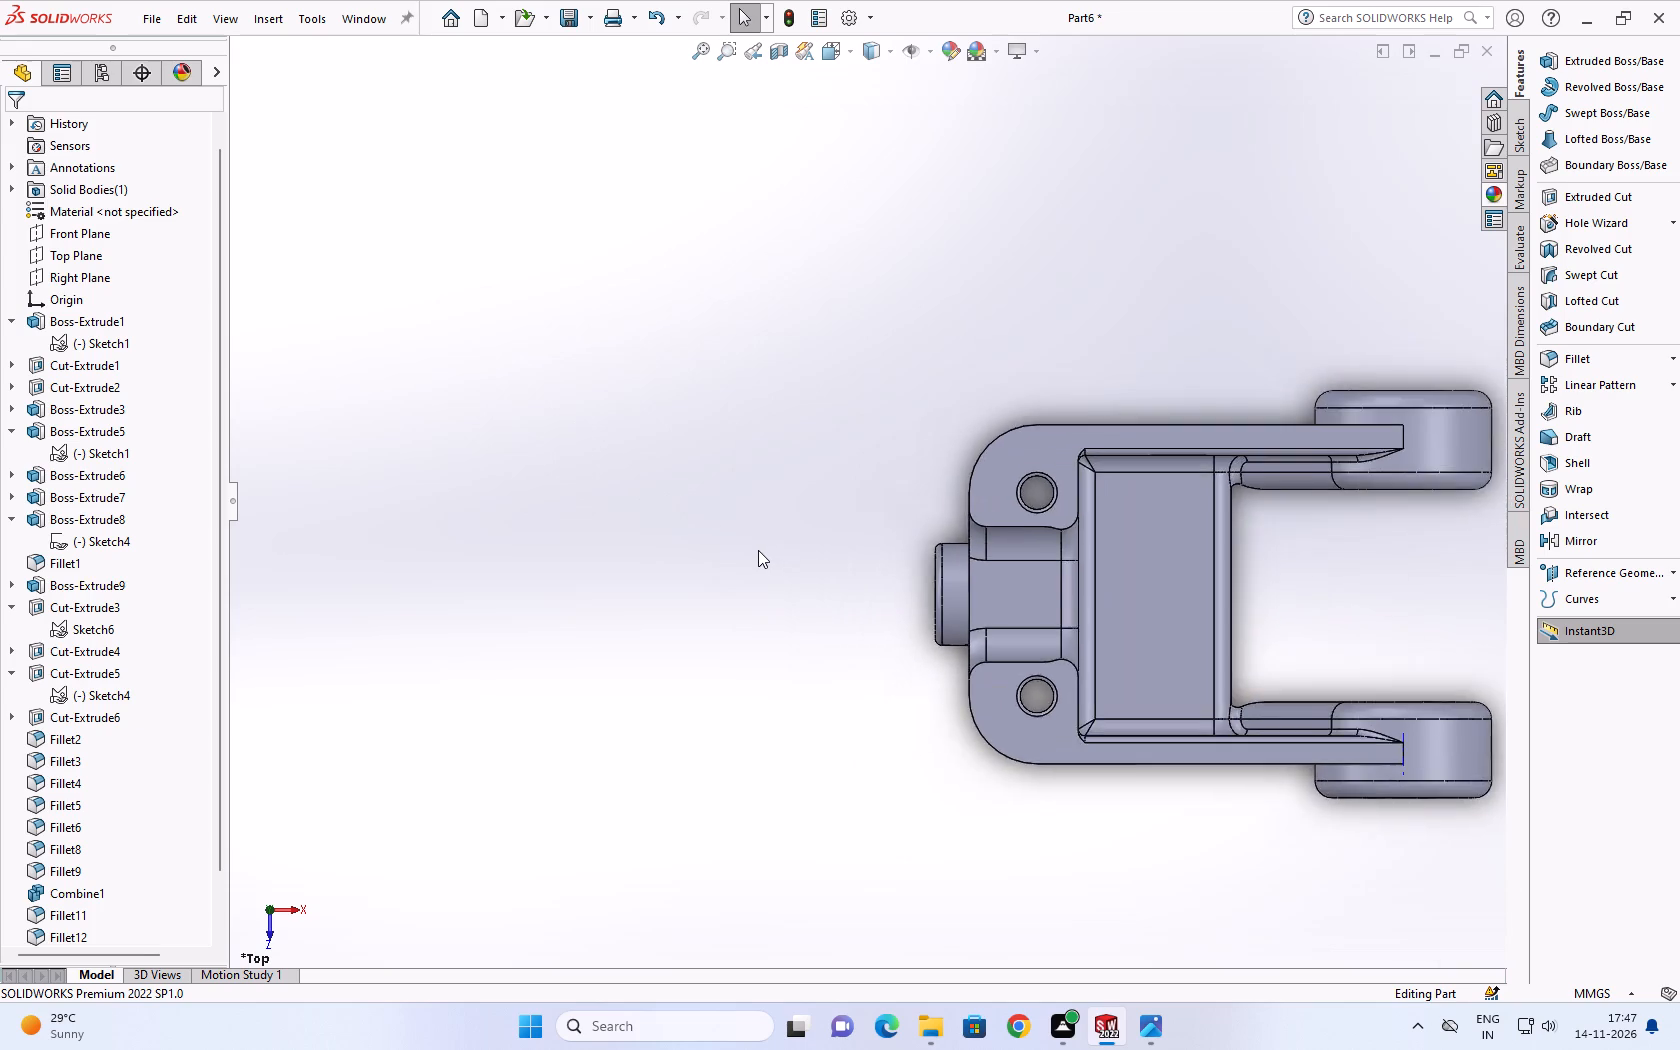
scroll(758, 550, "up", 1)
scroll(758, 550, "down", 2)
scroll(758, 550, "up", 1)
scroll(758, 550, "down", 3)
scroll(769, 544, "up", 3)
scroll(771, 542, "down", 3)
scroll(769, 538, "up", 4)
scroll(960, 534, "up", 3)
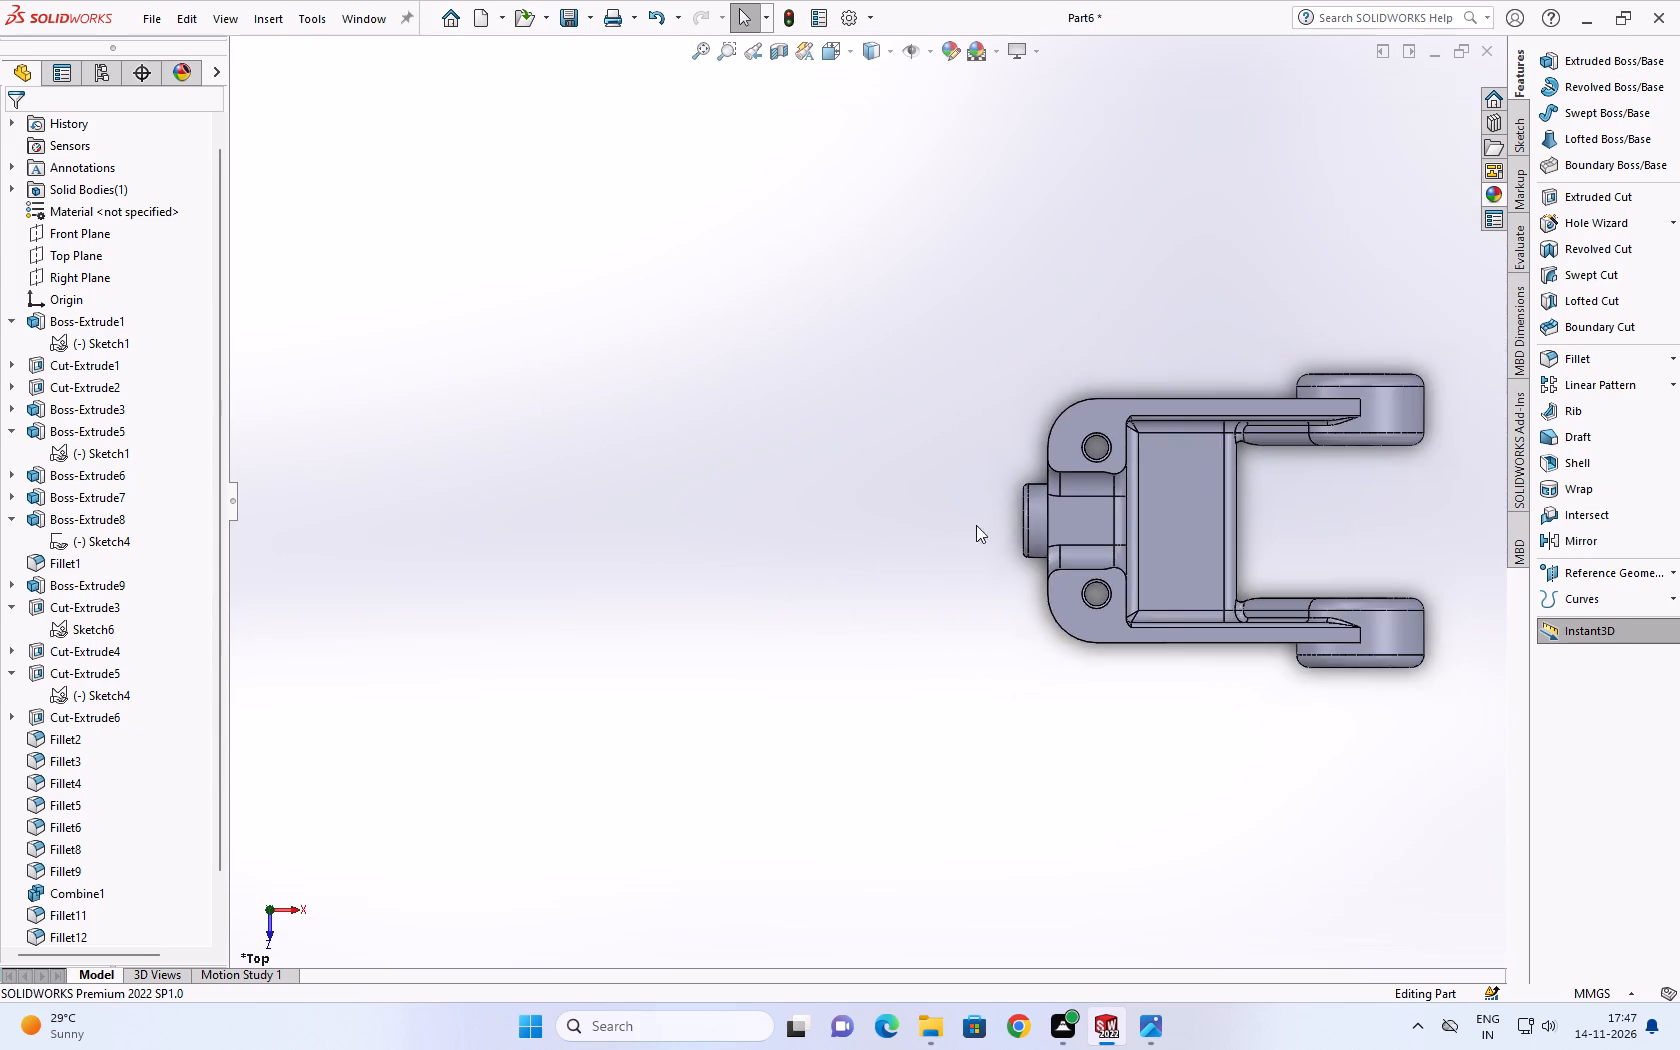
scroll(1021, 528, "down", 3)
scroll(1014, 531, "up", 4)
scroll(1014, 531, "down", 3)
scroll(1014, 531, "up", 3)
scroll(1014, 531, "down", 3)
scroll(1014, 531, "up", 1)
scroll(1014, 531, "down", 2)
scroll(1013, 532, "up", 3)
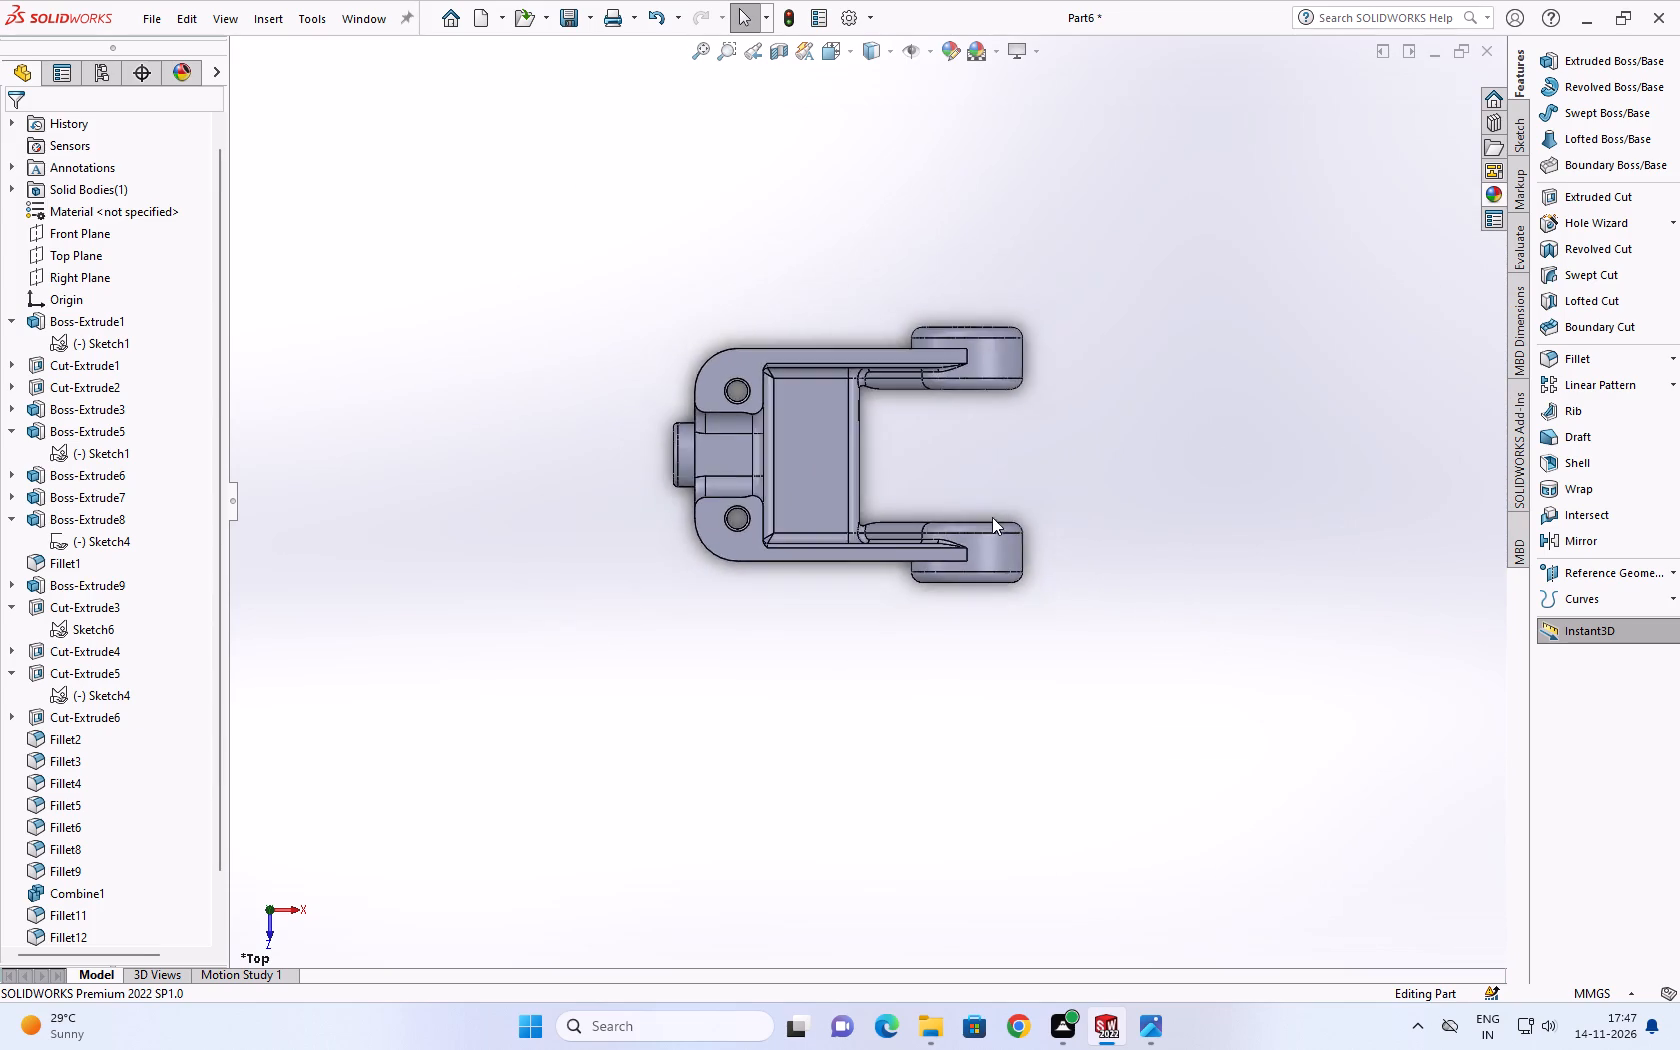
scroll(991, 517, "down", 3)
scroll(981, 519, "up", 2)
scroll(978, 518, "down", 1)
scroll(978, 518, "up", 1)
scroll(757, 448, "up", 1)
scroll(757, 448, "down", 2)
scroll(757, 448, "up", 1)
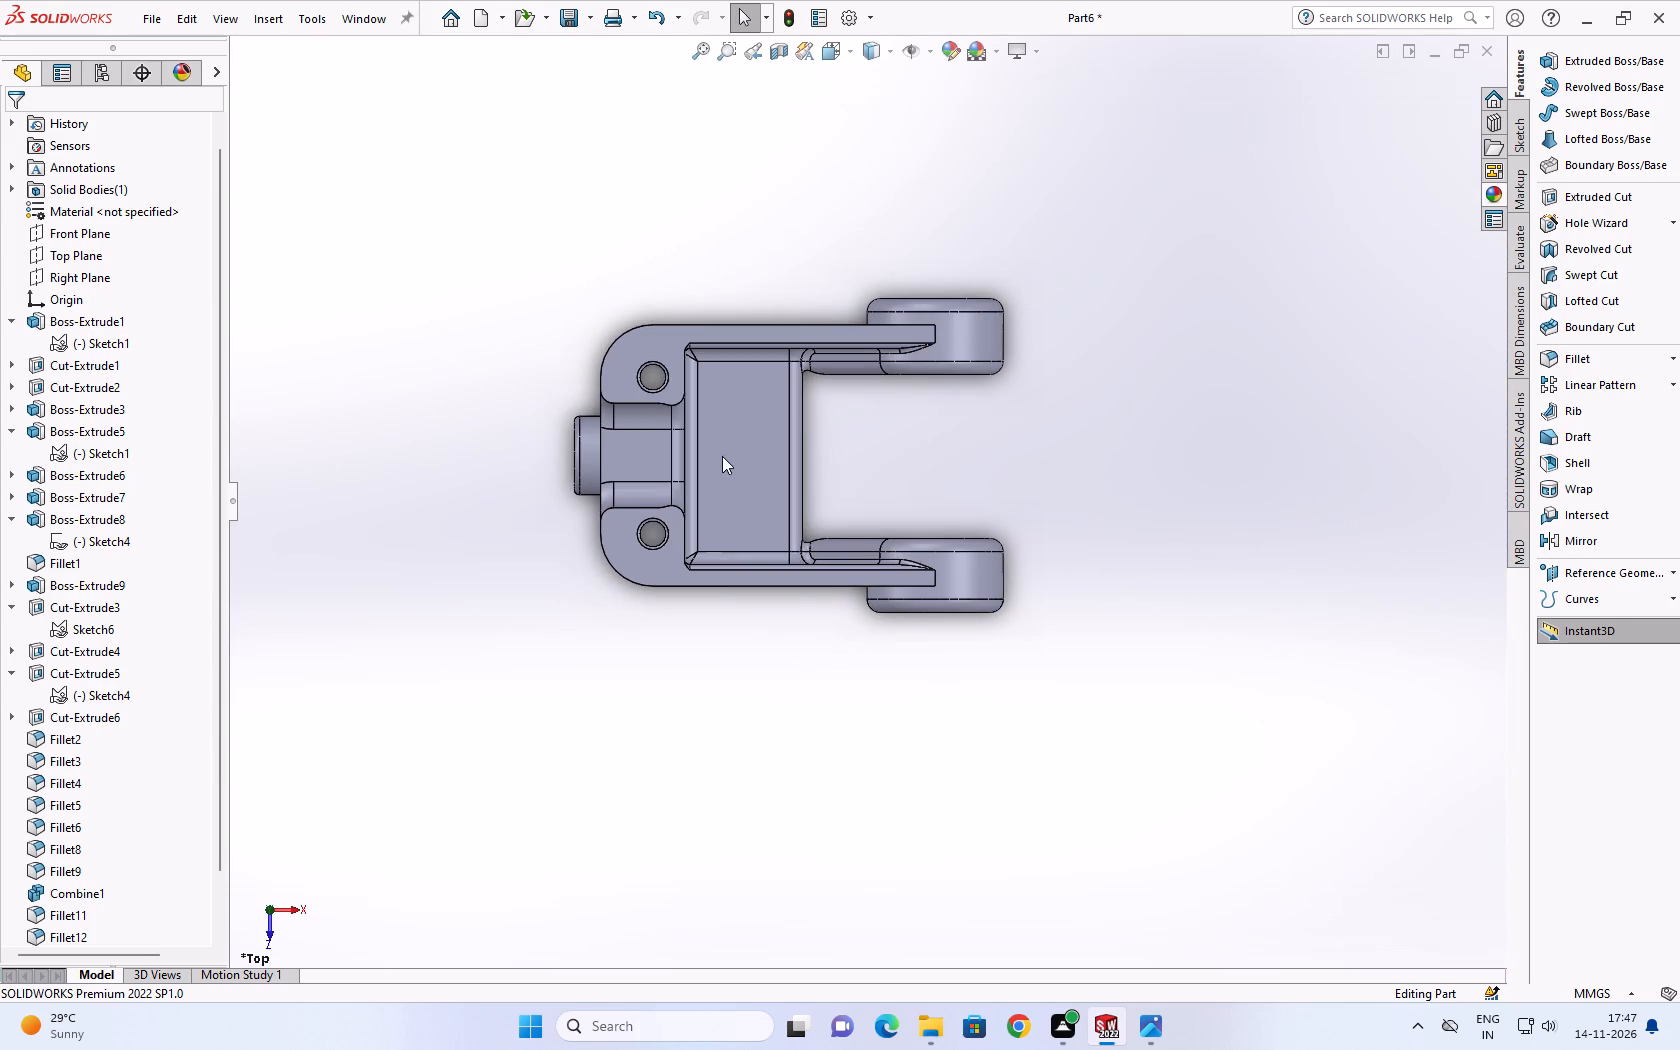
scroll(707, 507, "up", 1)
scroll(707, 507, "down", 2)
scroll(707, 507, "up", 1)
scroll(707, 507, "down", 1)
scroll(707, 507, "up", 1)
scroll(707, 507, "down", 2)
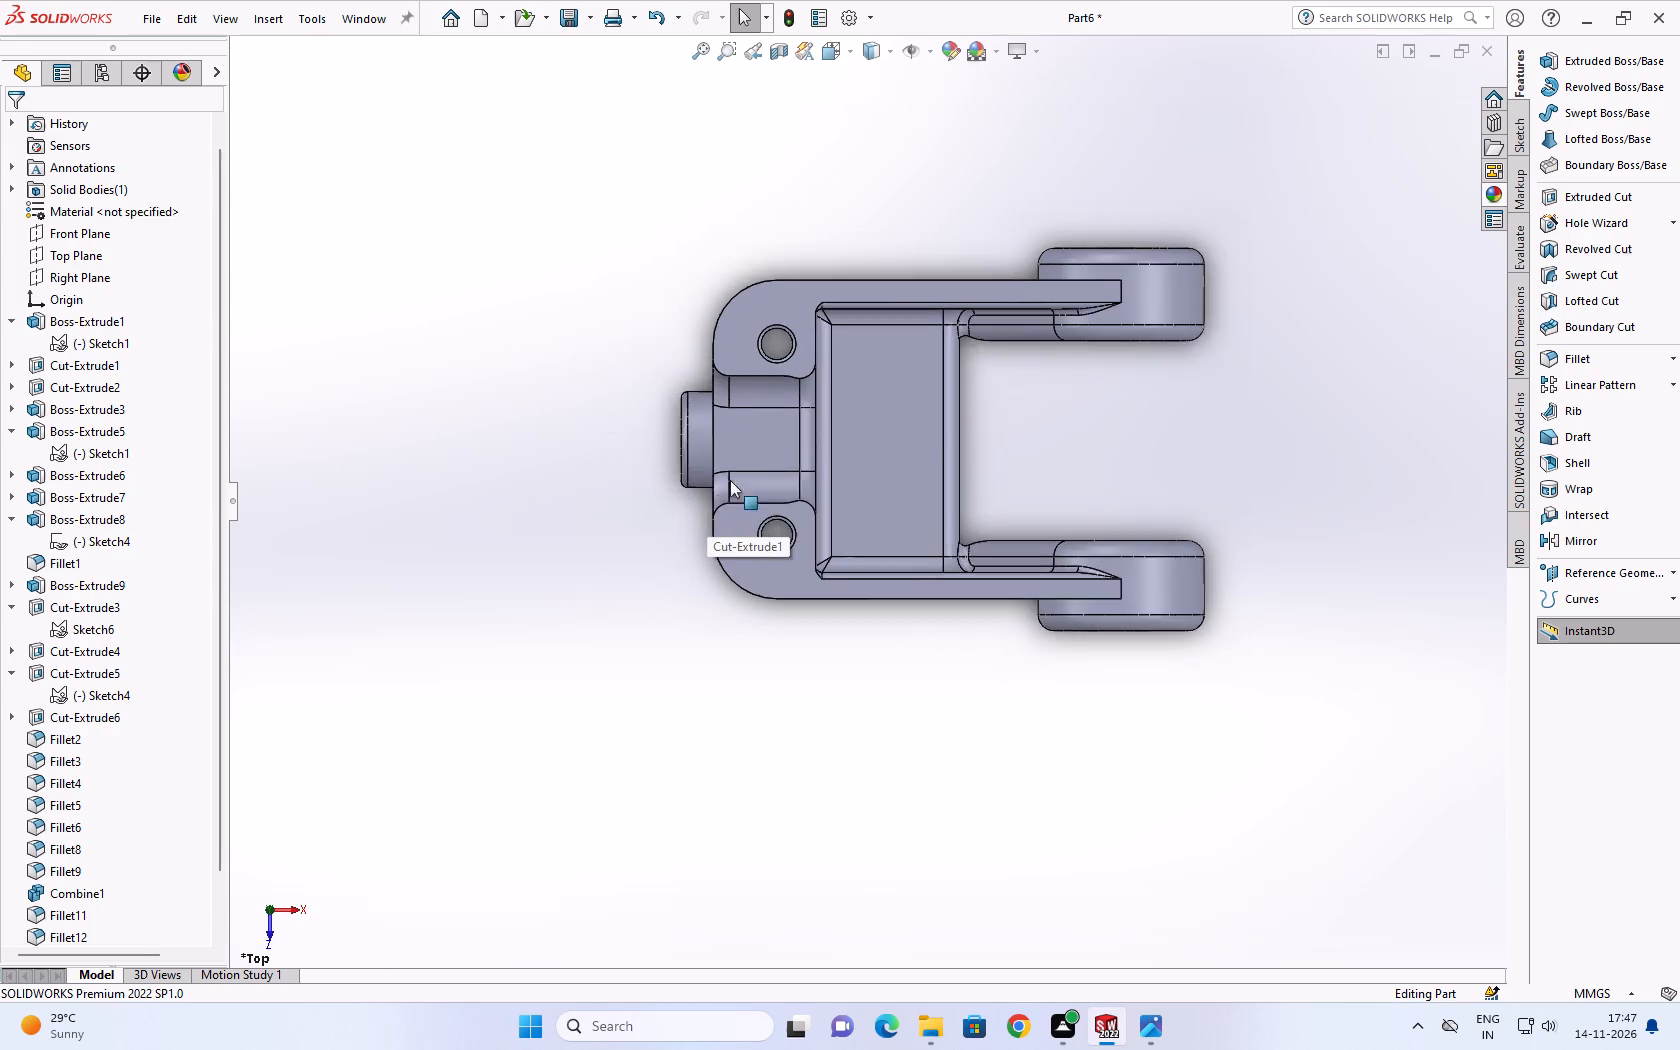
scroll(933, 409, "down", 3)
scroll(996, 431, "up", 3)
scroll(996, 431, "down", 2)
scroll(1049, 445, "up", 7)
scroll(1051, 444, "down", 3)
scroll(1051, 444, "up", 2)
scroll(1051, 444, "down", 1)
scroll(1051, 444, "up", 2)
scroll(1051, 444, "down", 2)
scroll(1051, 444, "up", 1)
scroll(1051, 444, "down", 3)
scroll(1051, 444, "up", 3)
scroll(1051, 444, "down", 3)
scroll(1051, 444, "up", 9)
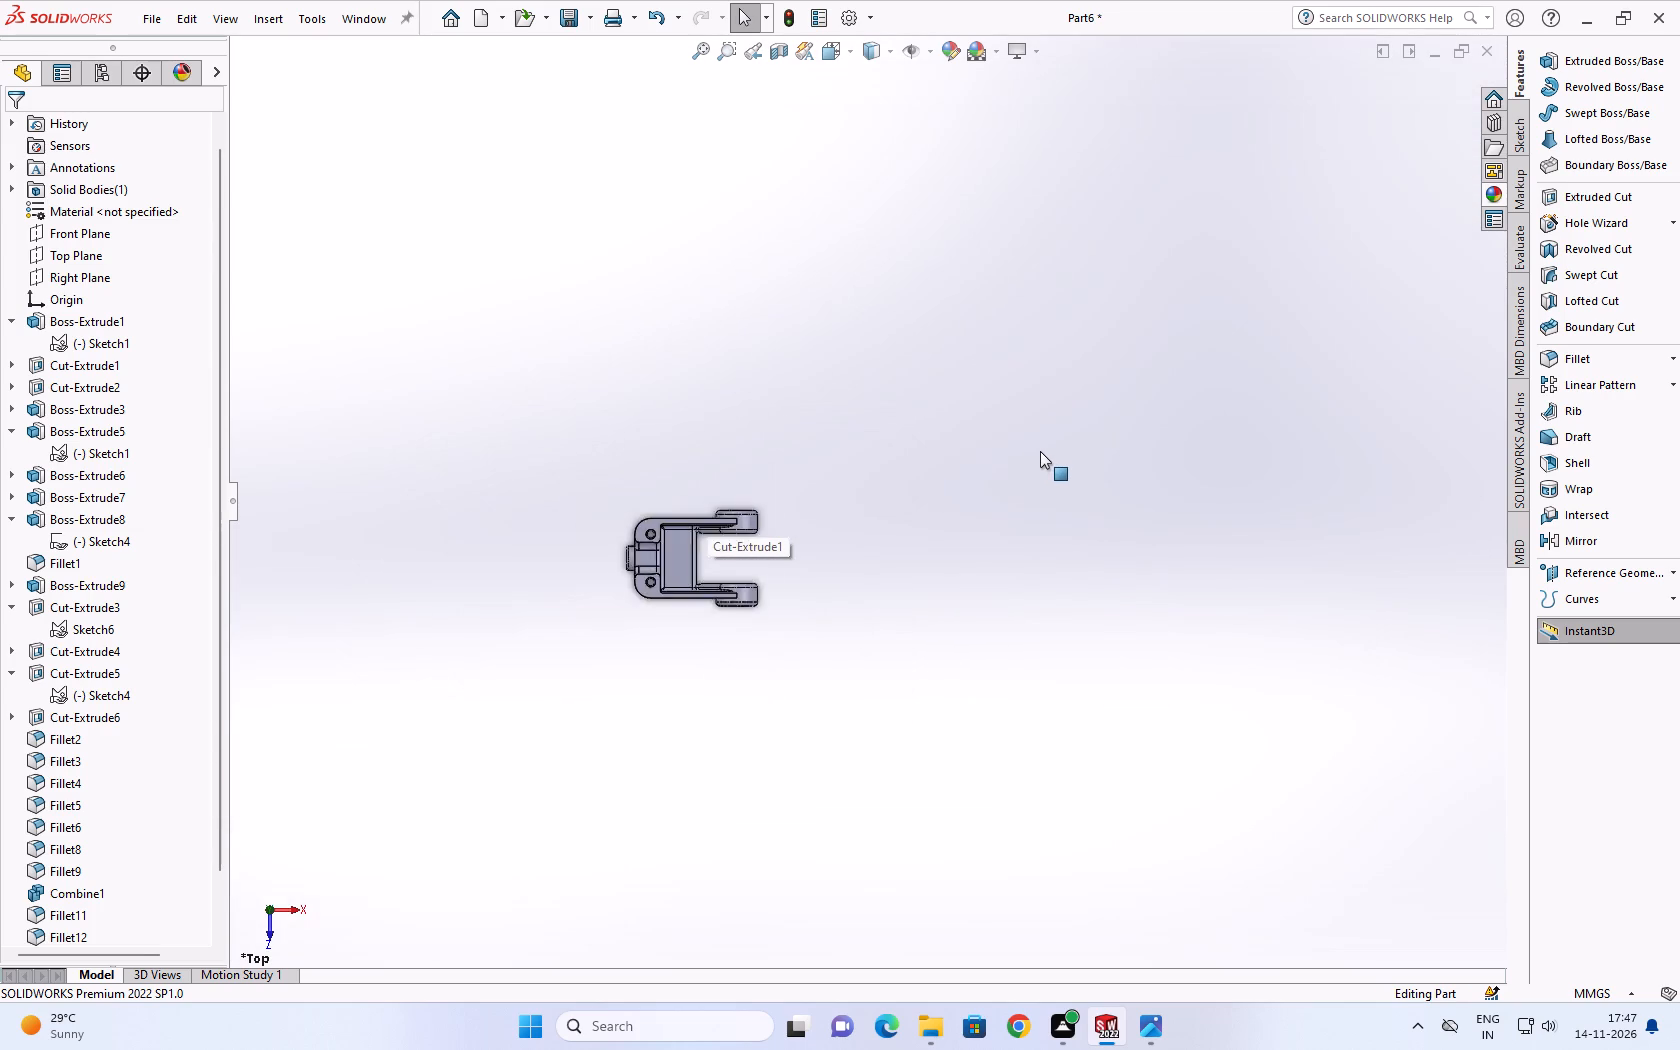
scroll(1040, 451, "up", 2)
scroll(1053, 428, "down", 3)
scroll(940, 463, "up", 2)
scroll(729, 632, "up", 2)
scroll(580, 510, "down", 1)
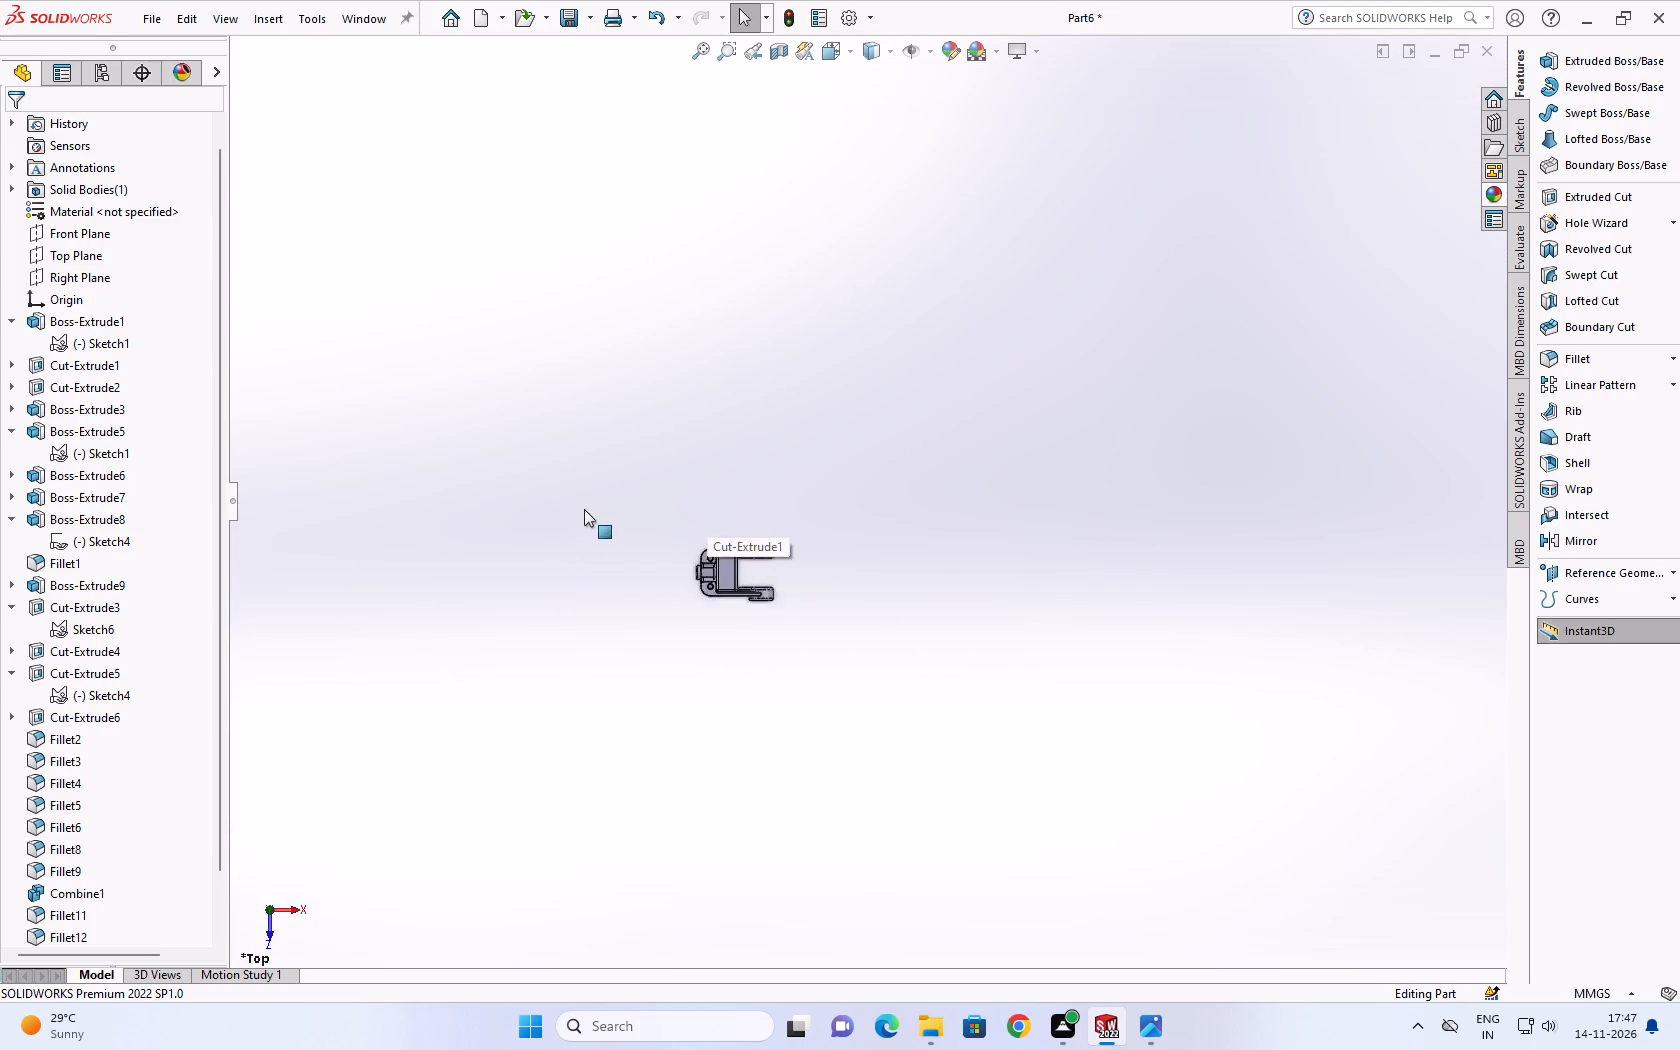
Examine the bracket's arms, pocket and mounting holes in the top view, both up close and as a whole.
scroll(584, 509, "down", 2)
scroll(818, 641, "down", 12)
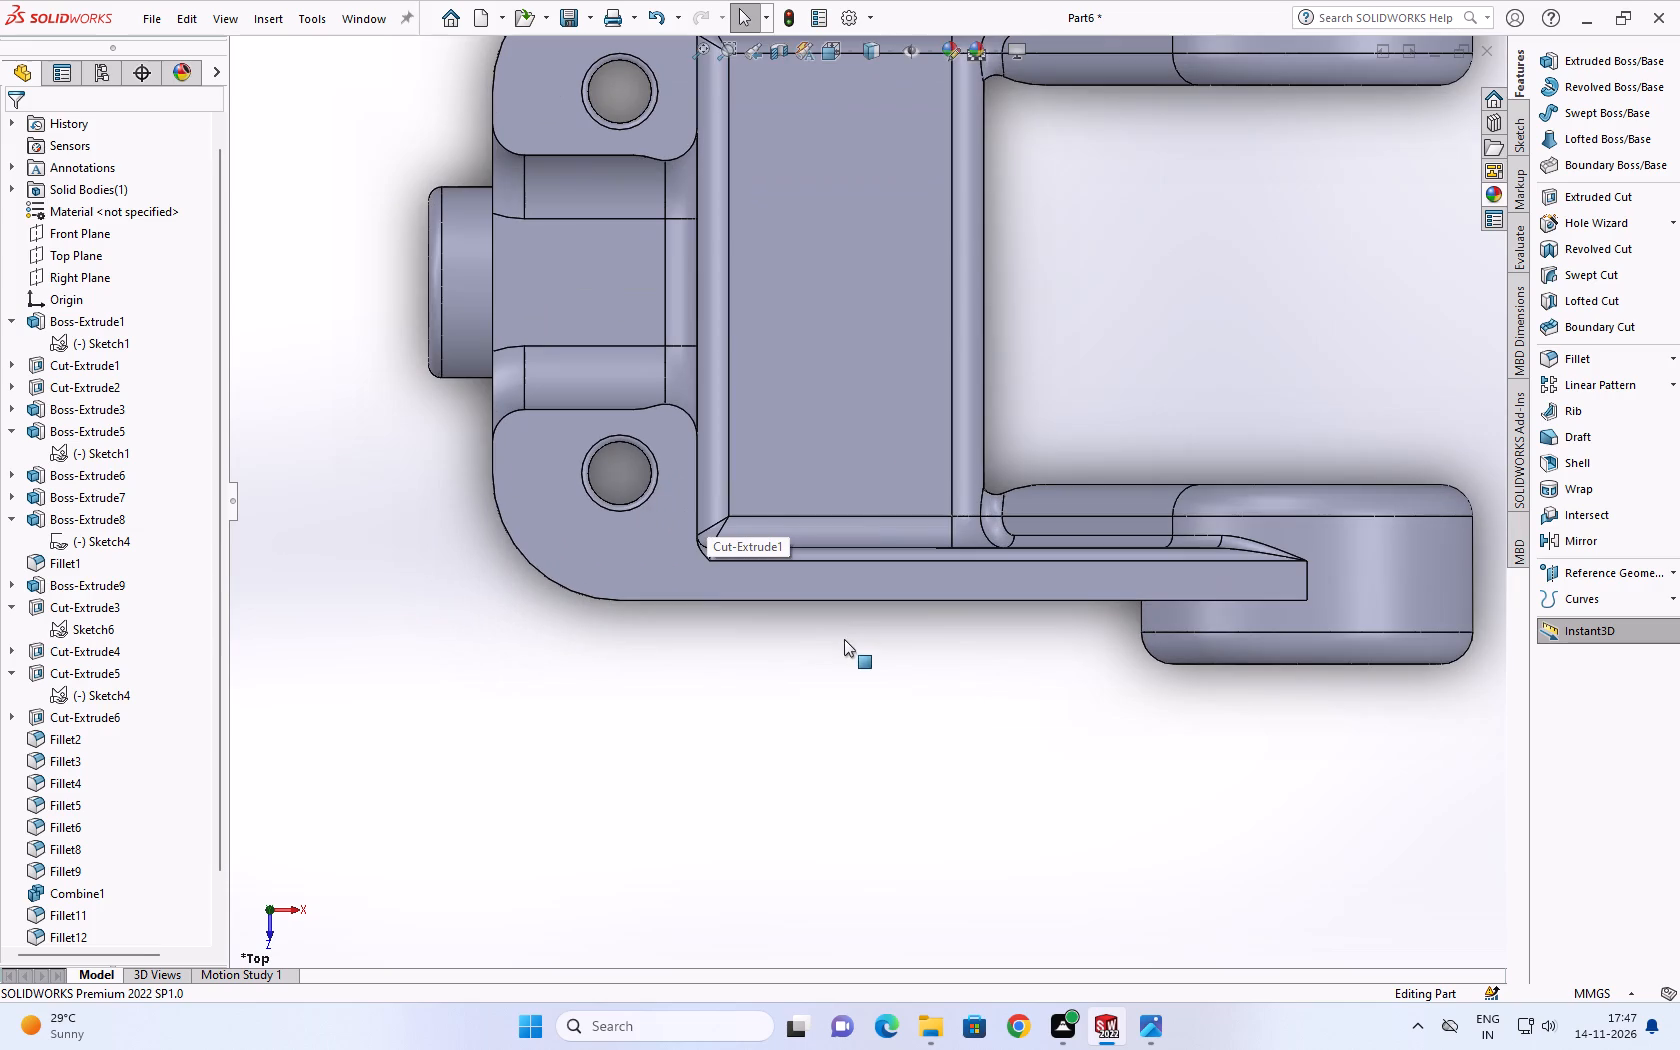
left_click(822, 630)
scroll(1066, 438, "up", 3)
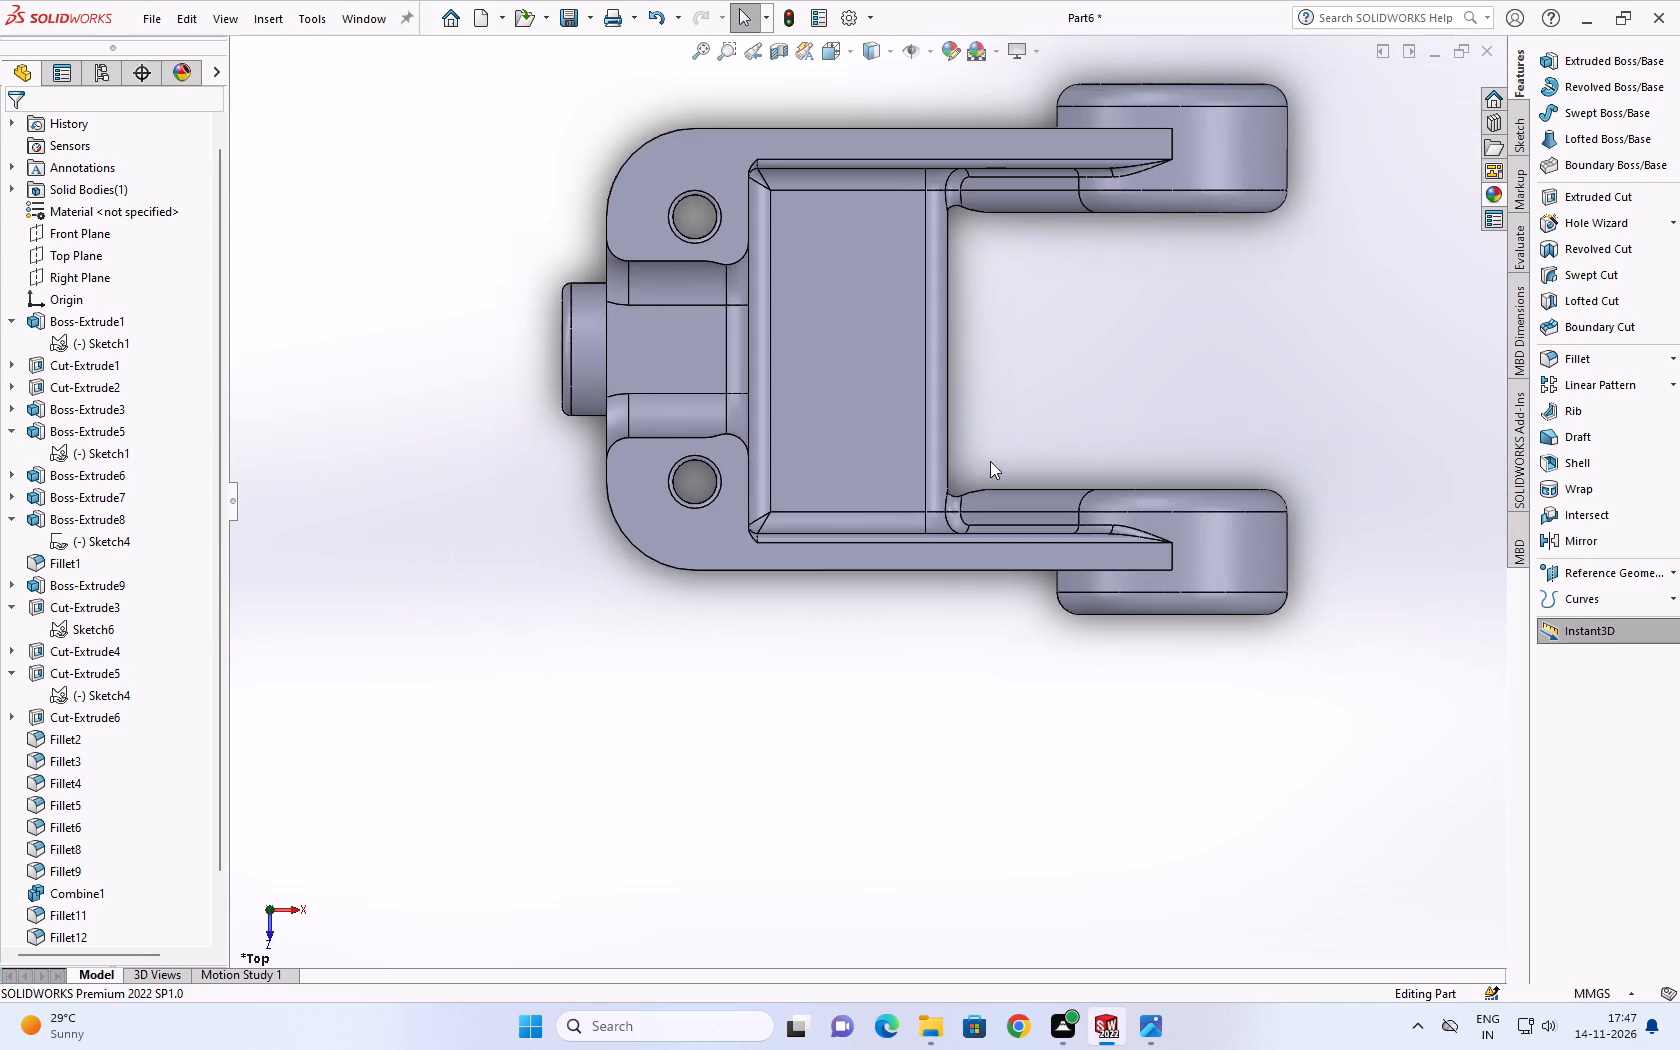
scroll(996, 413, "down", 2)
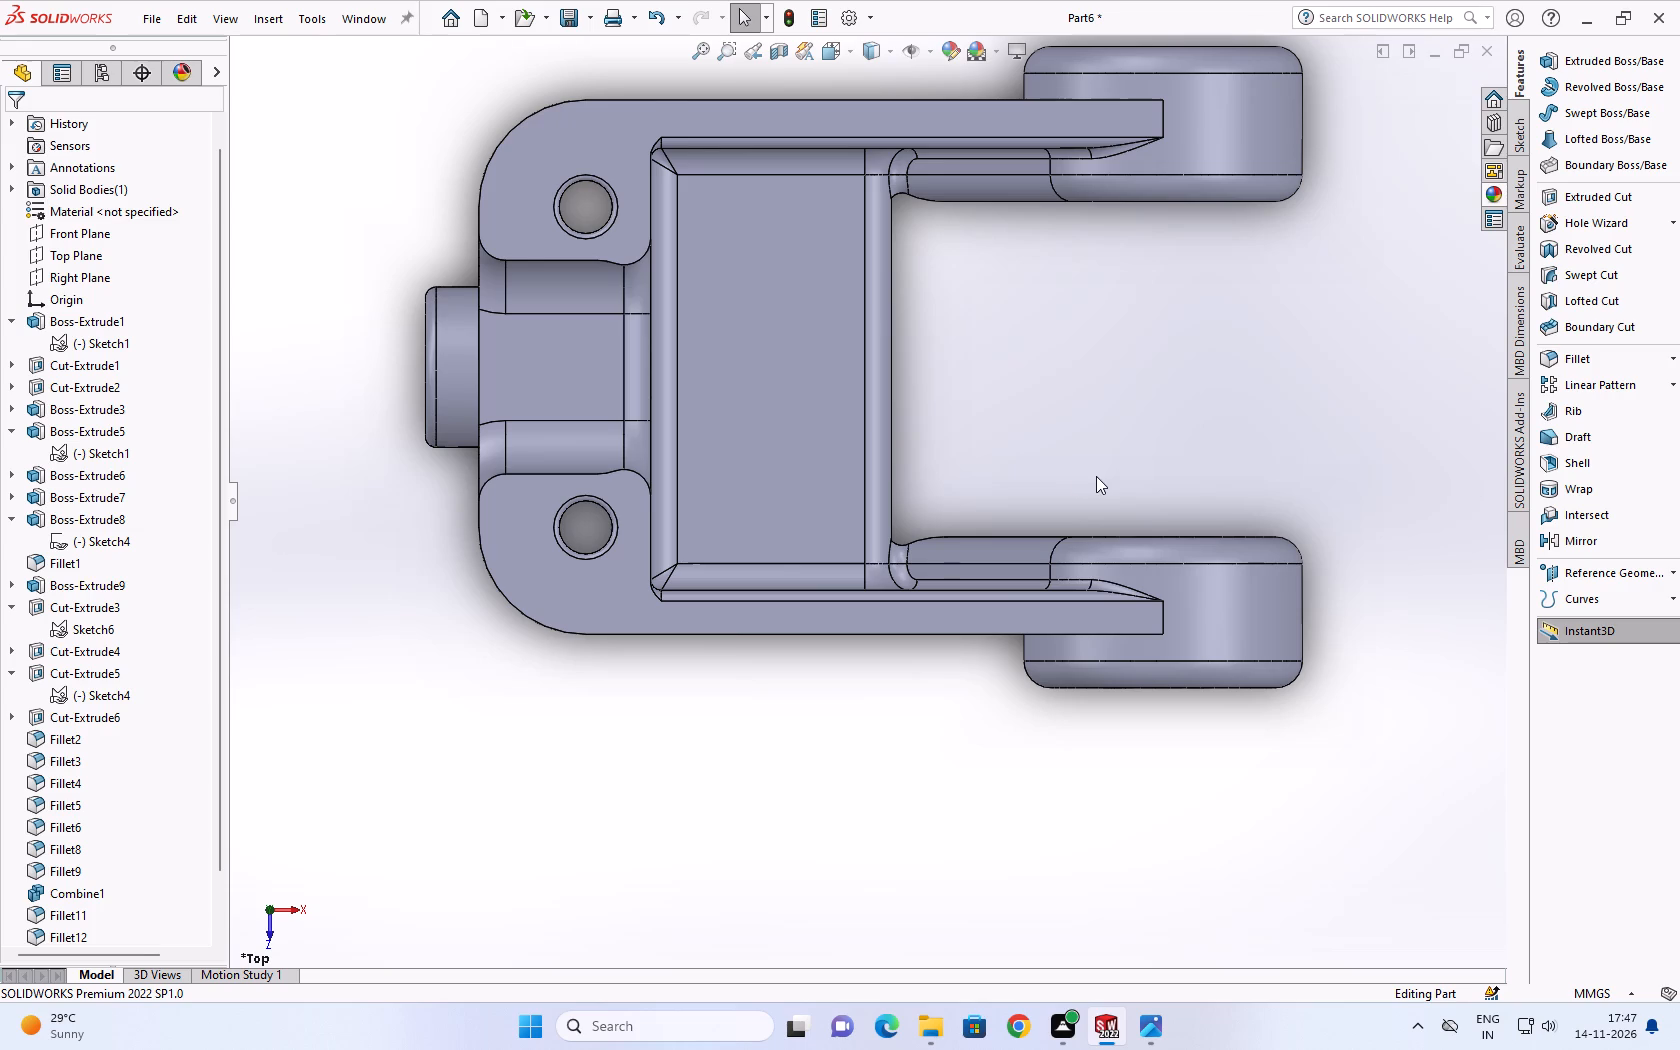
scroll(1096, 476, "up", 3)
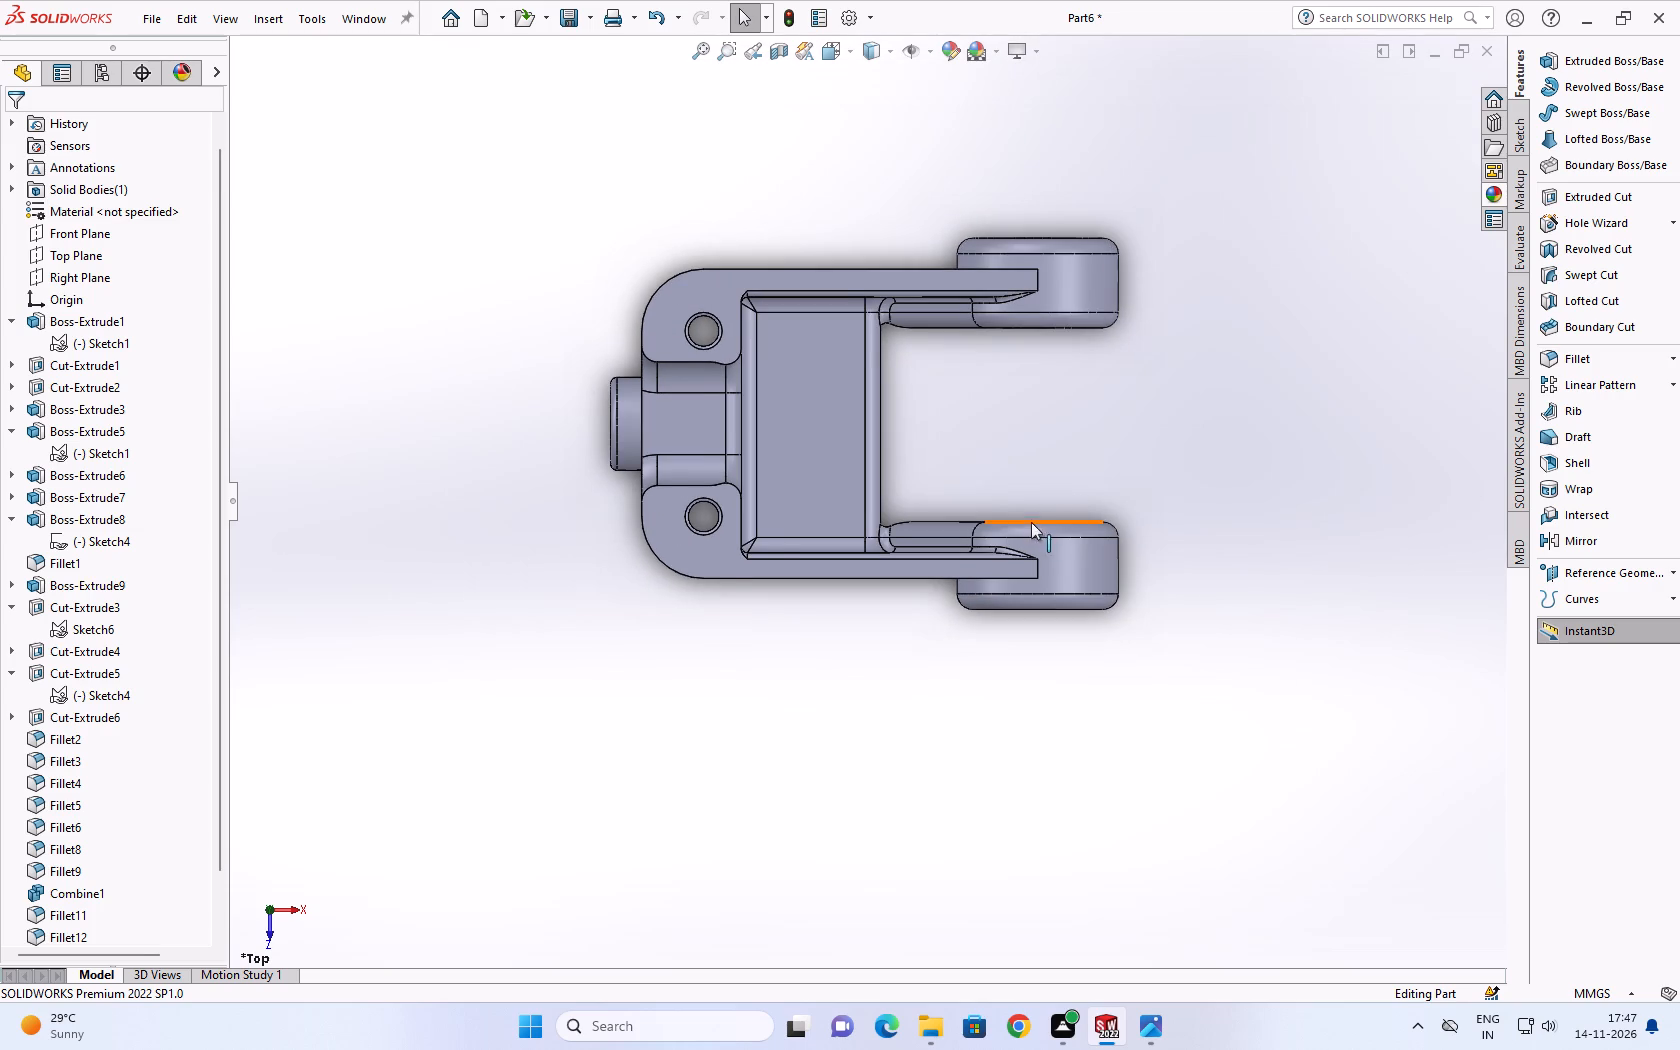
scroll(1029, 514, "up", 3)
scroll(913, 492, "up", 1)
scroll(913, 492, "down", 3)
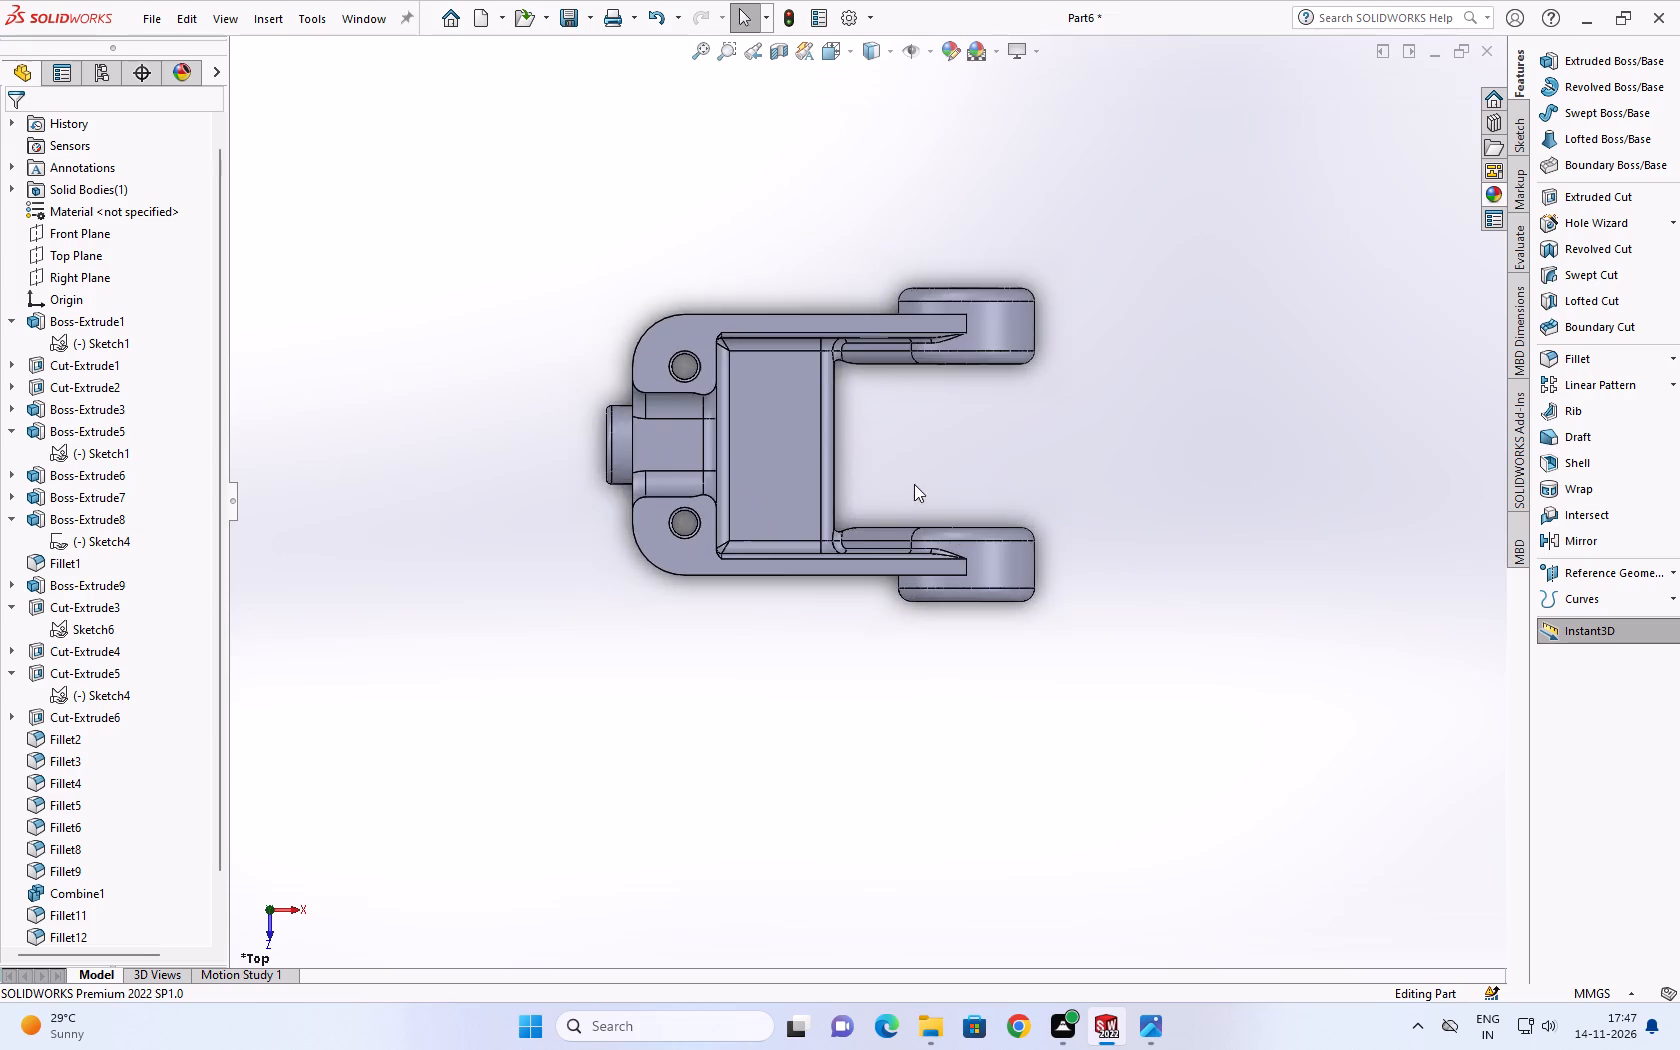
scroll(914, 481, "up", 3)
scroll(780, 440, "up", 1)
scroll(780, 440, "down", 10)
Inspect the mounting hole at the bracket's notched end by selecting it in the top view, and clear the selection.
left_click(790, 464)
scroll(836, 476, "up", 3)
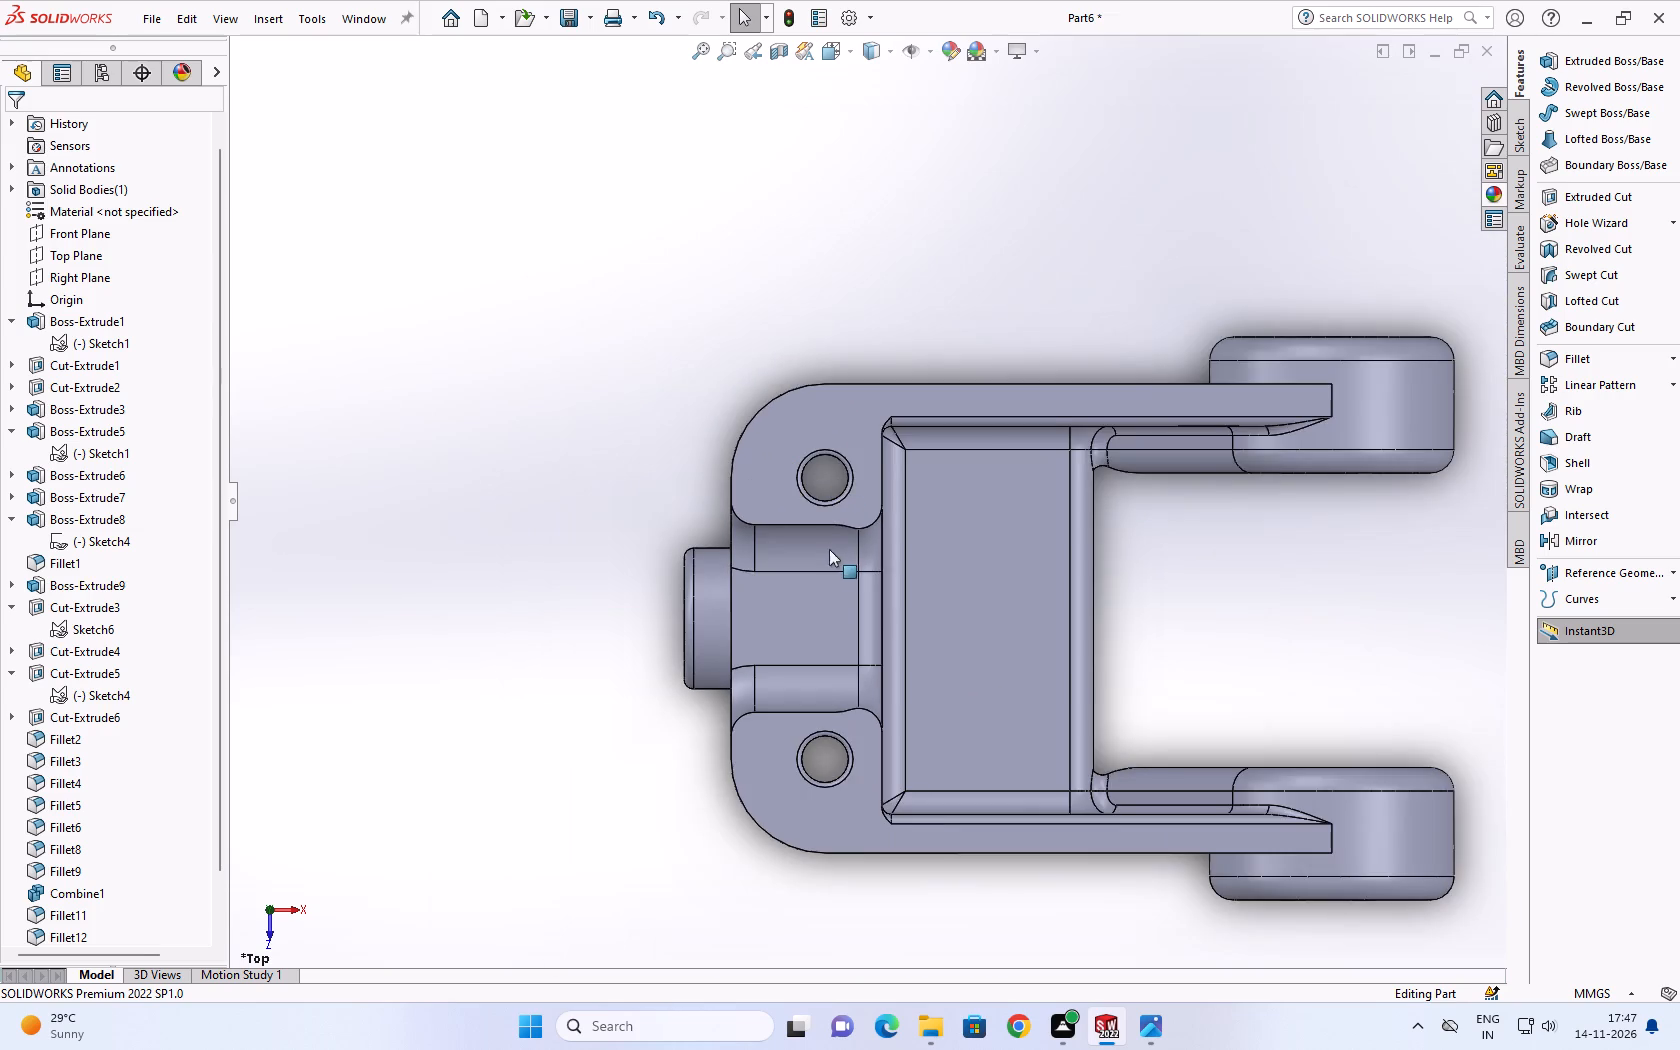
scroll(824, 601, "up", 1)
scroll(807, 722, "down", 1)
left_click(830, 689)
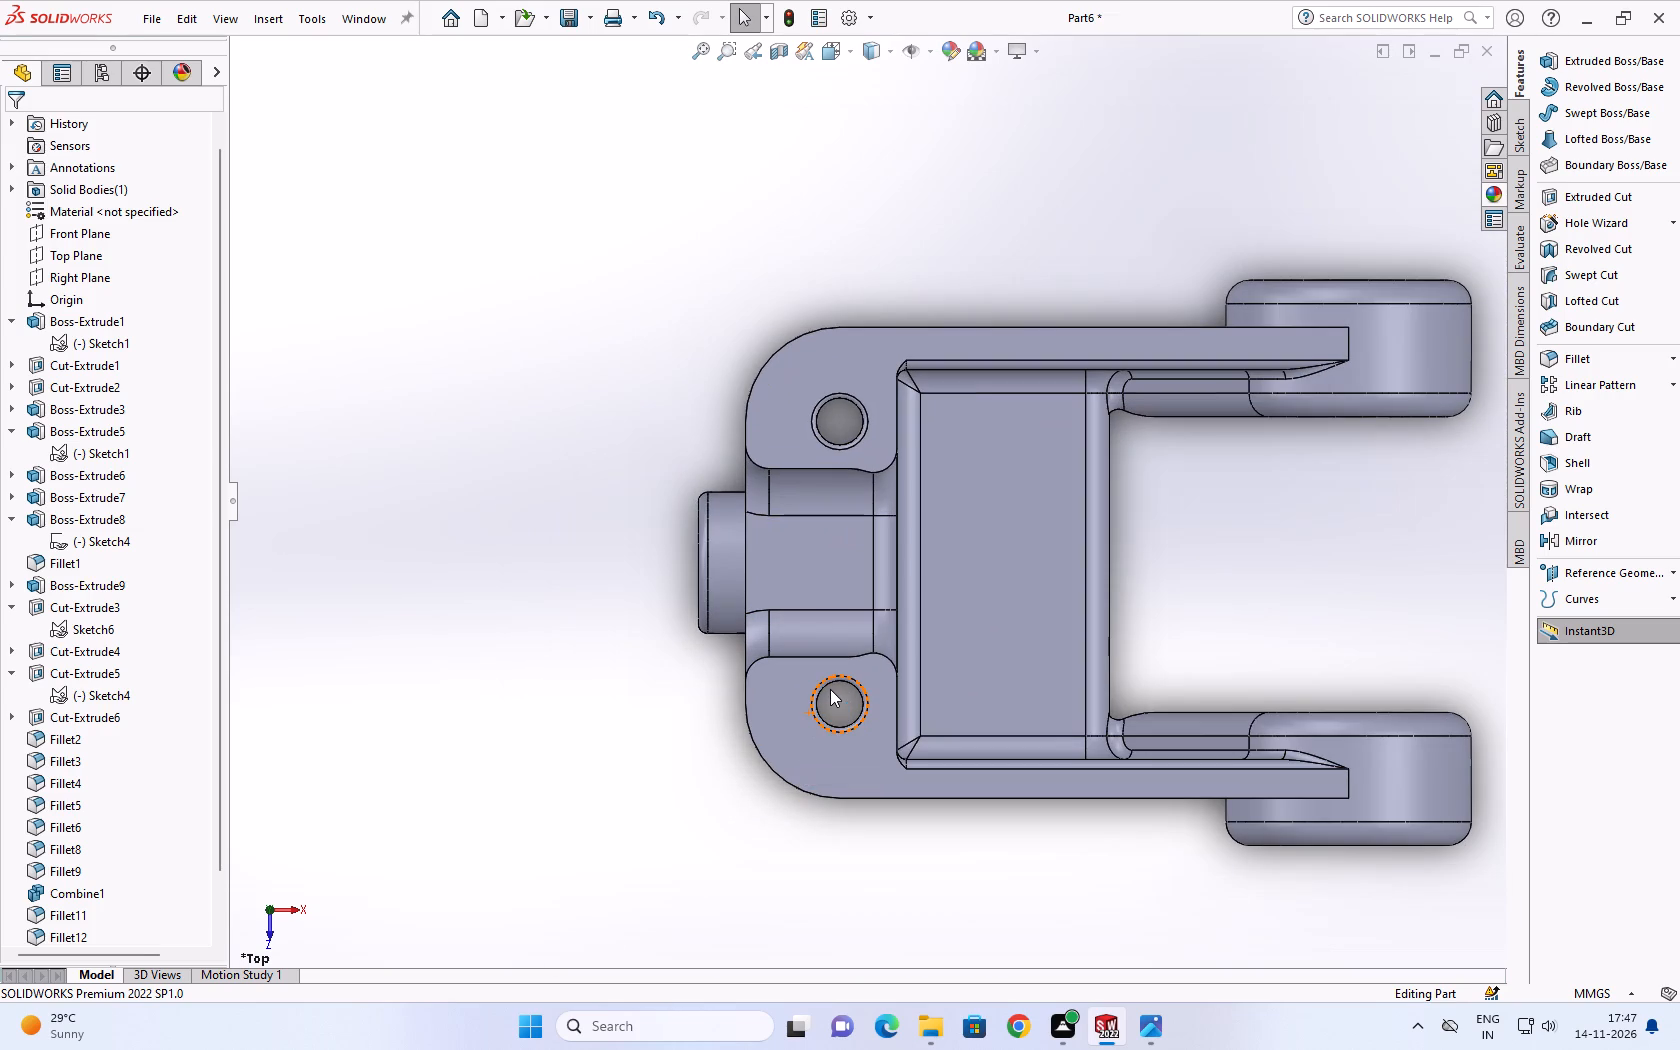
left_click(1286, 623)
Examine the bracket's two arms, round end bosses and pocket edges in the top view, both up close and as a whole.
scroll(1221, 607, "up", 2)
scroll(1036, 534, "up", 1)
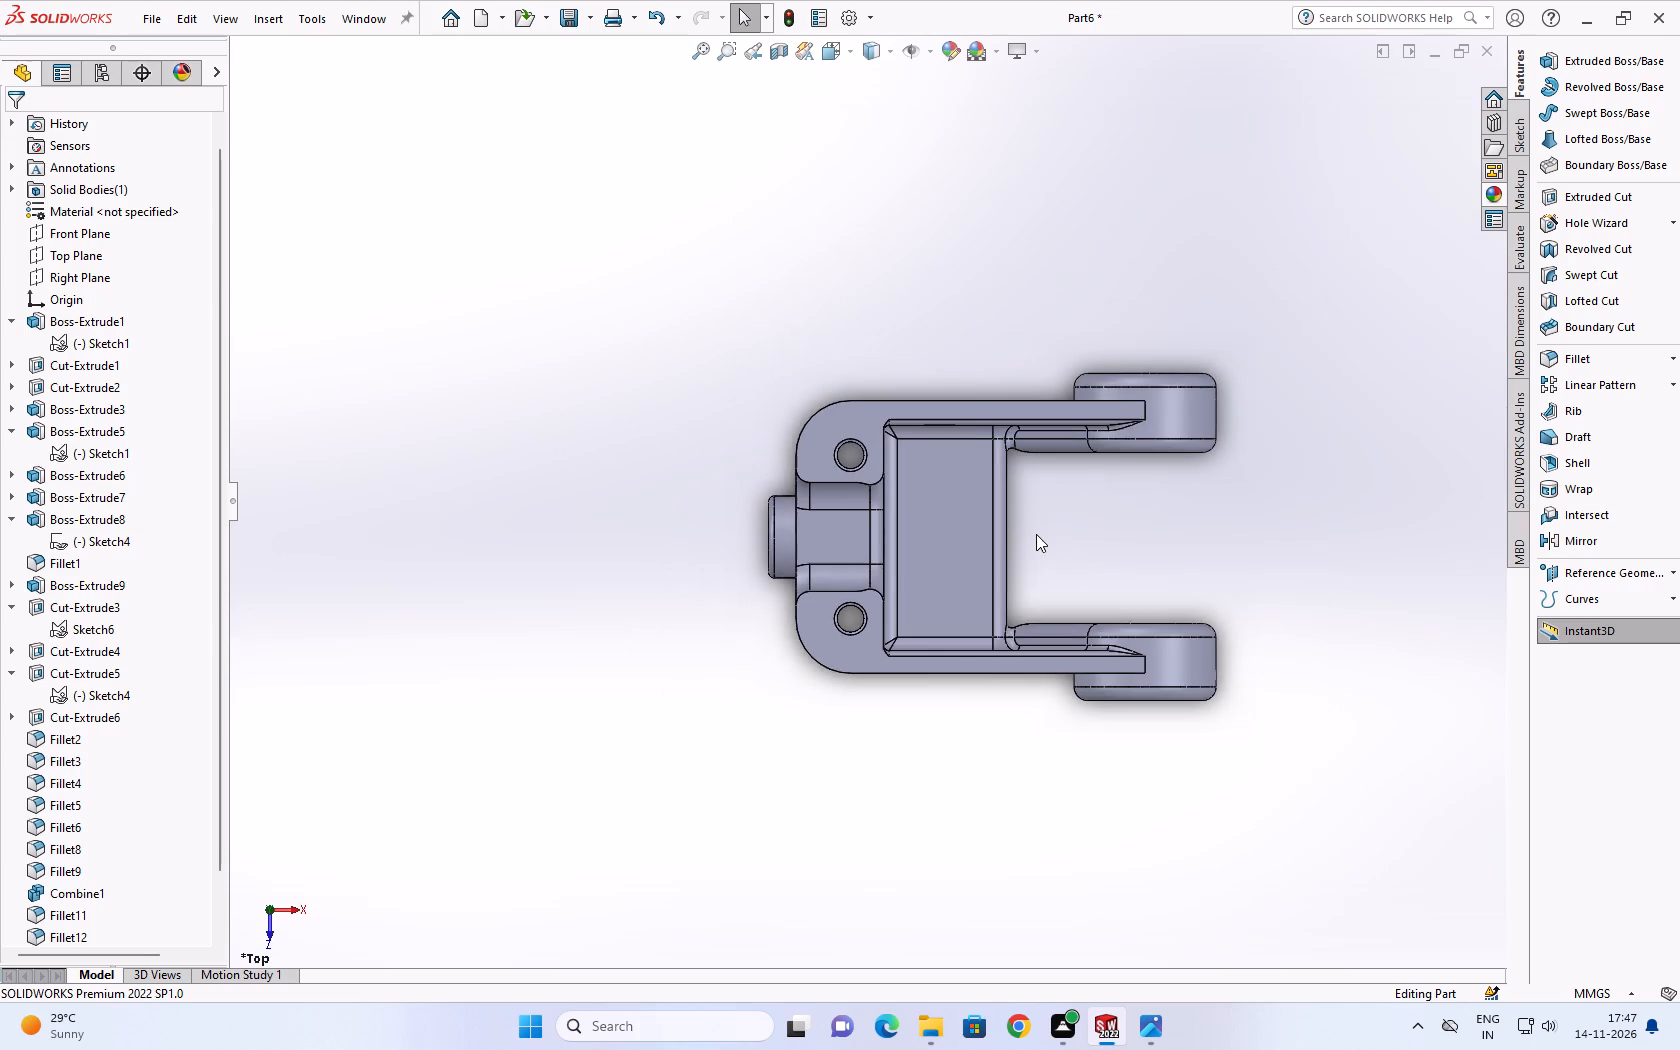
scroll(1036, 534, "down", 2)
scroll(1080, 571, "up", 4)
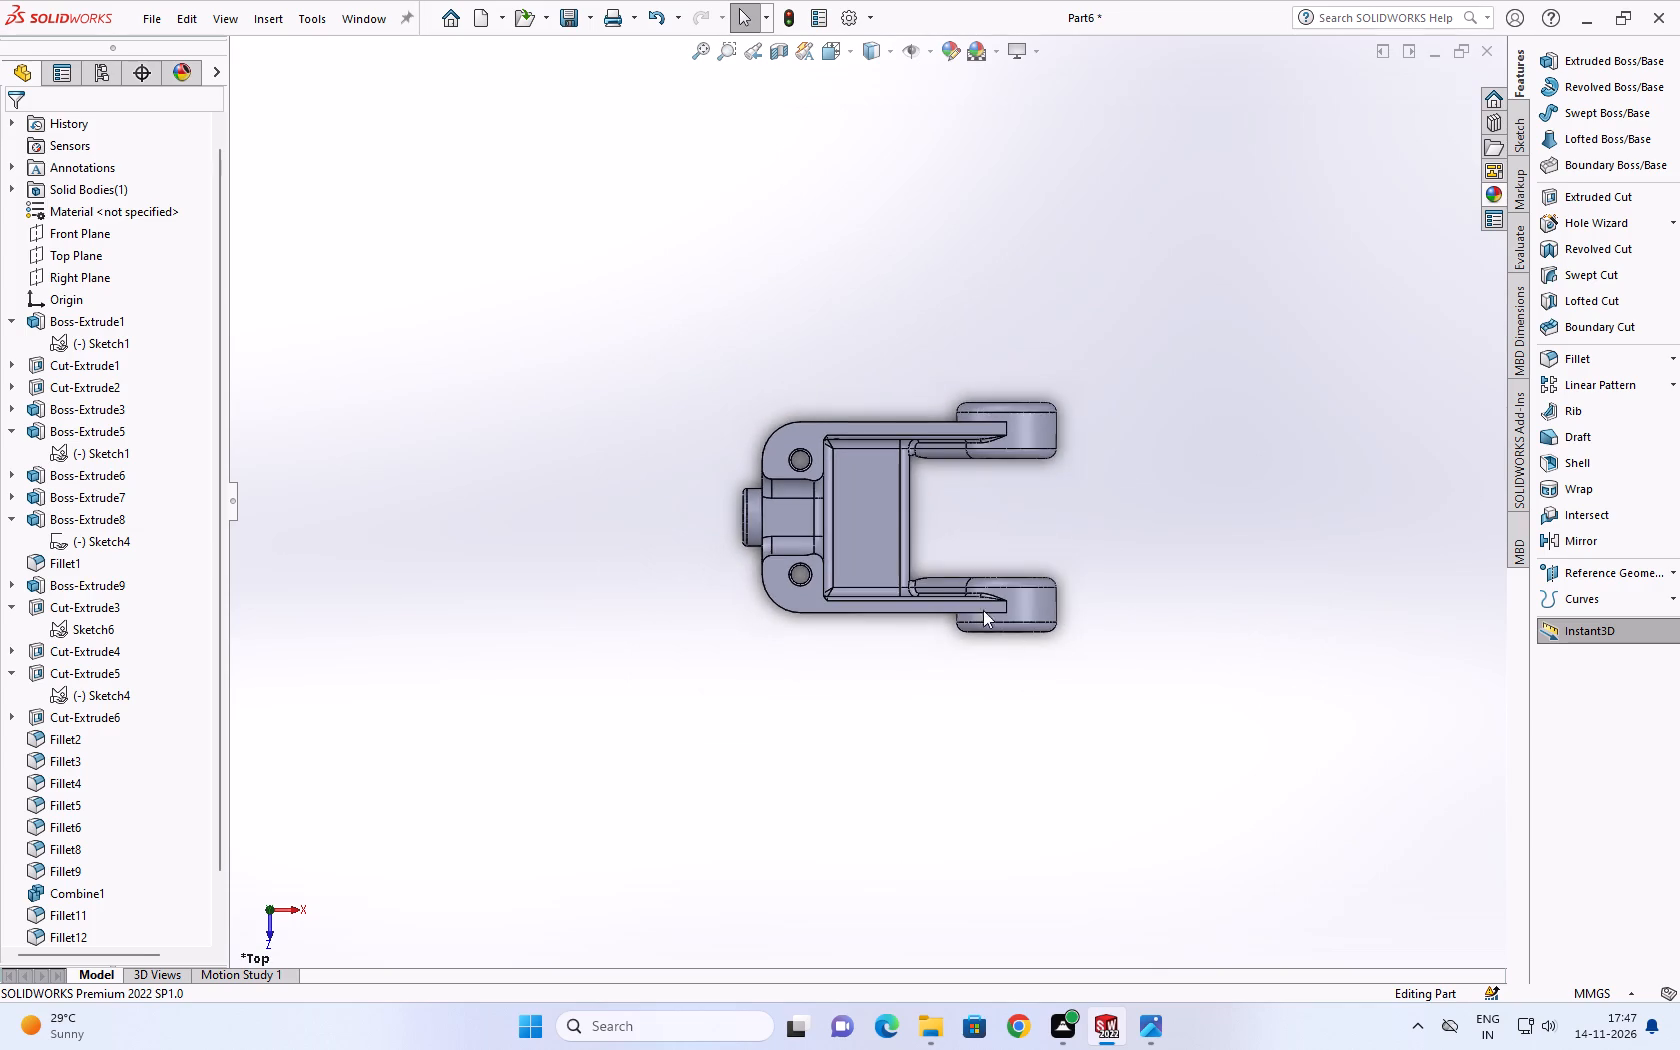
scroll(981, 606, "down", 7)
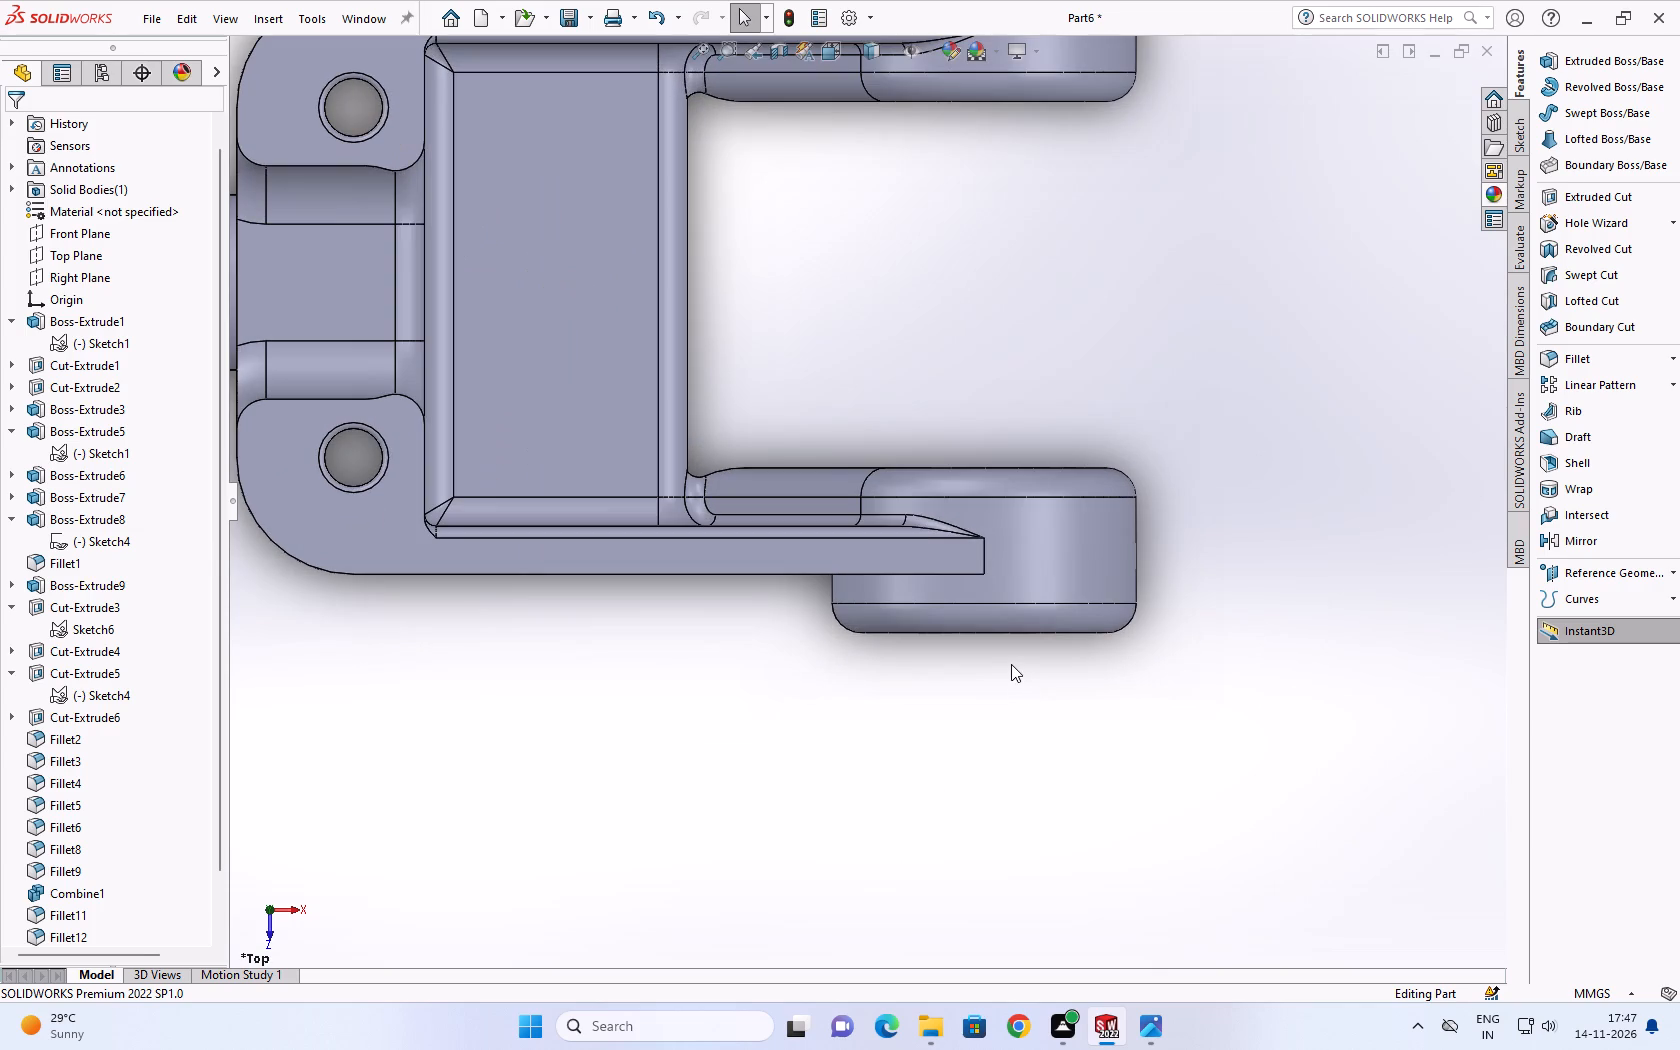
scroll(1006, 666, "up", 2)
scroll(950, 515, "up", 4)
scroll(826, 480, "up", 3)
scroll(828, 424, "down", 4)
scroll(834, 326, "down", 3)
scroll(892, 379, "up", 1)
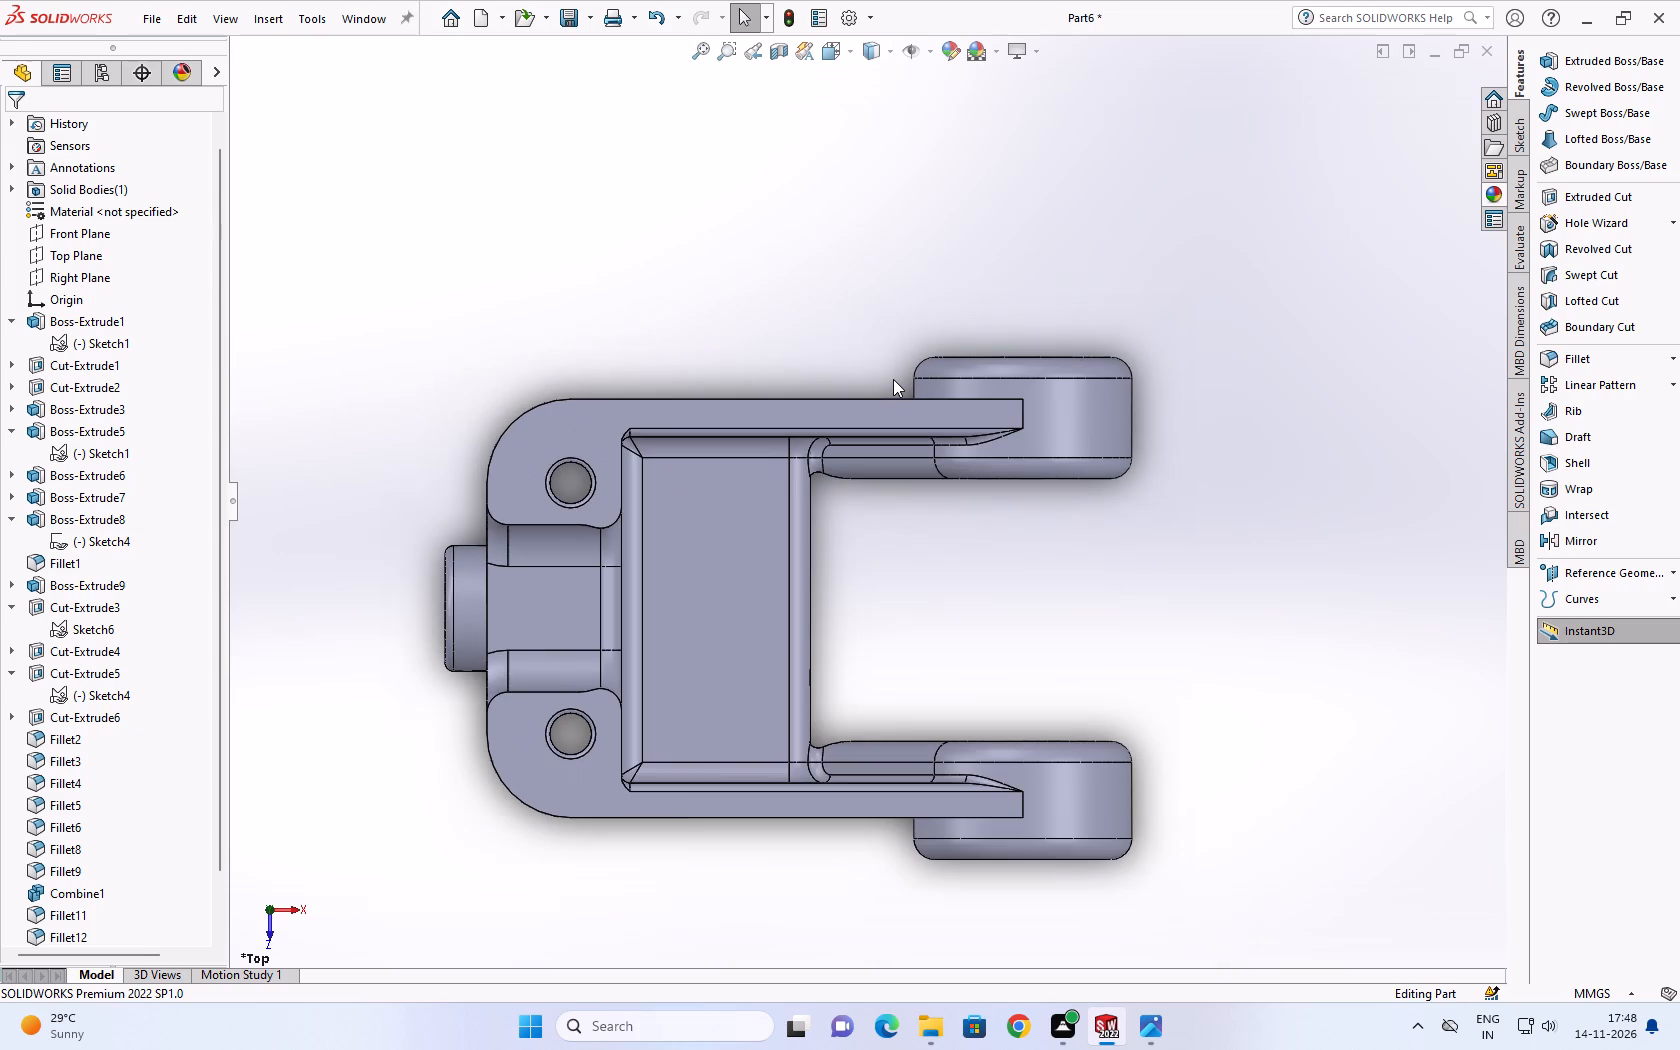
scroll(893, 379, "up", 2)
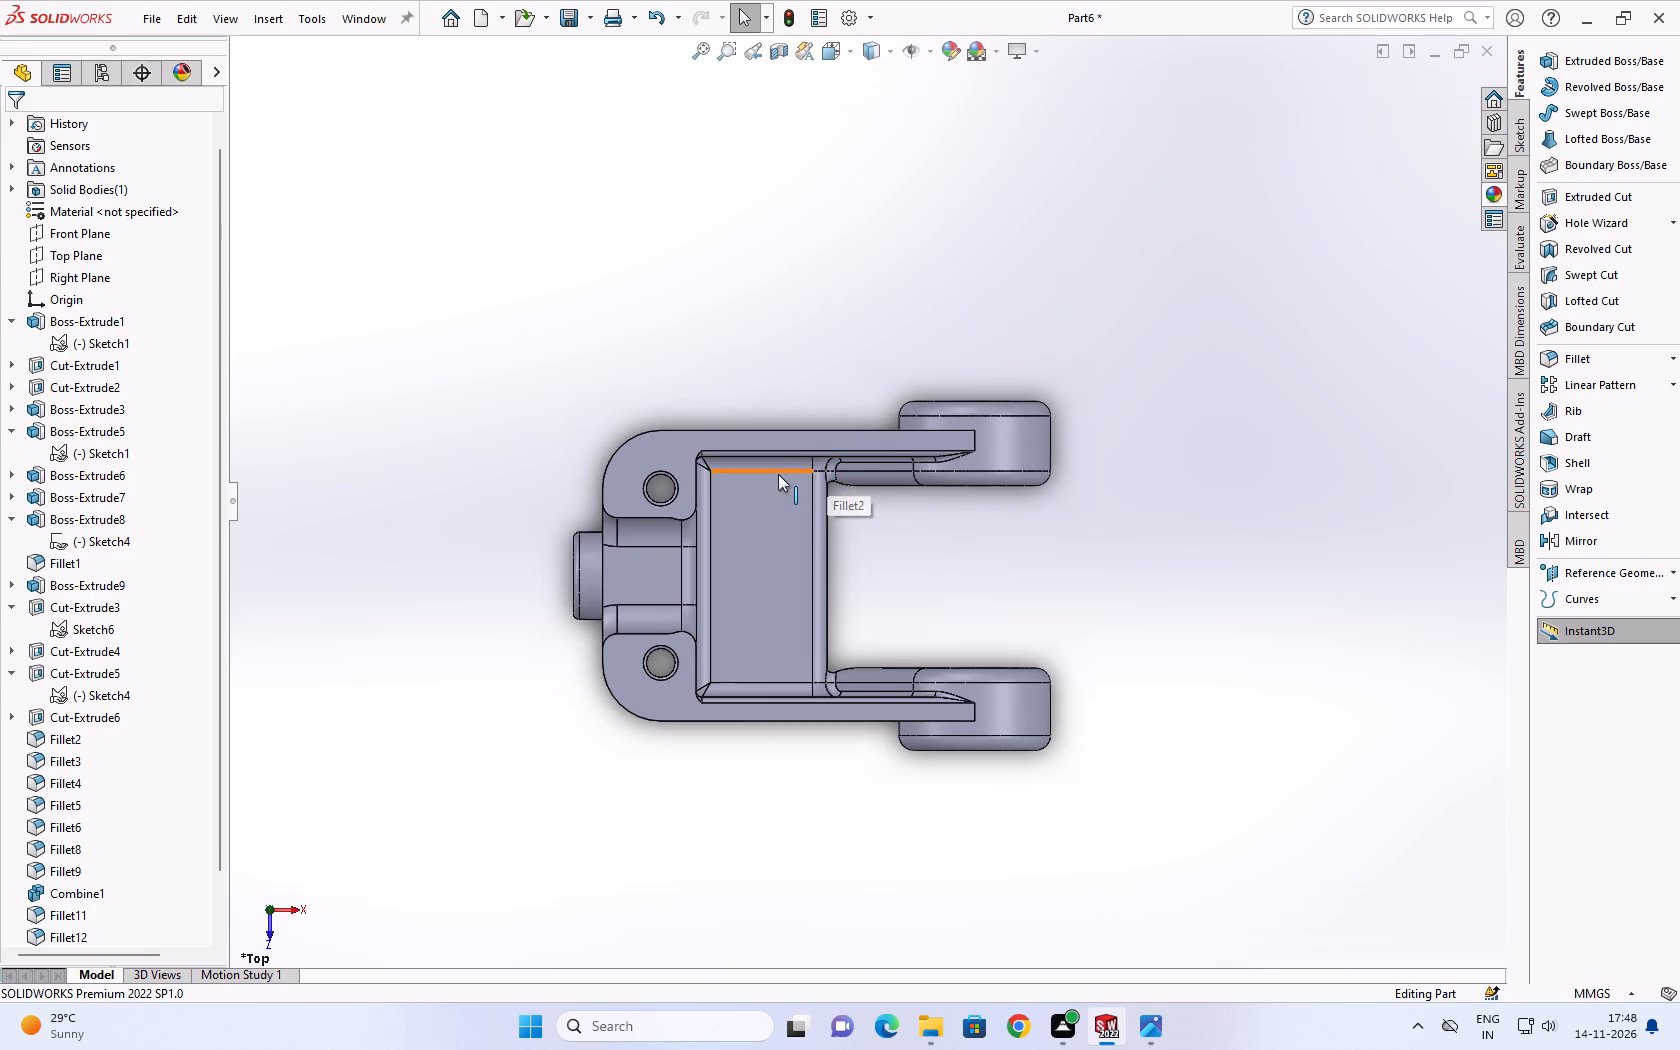
scroll(926, 717, "up", 1)
scroll(753, 594, "up", 2)
scroll(746, 574, "down", 4)
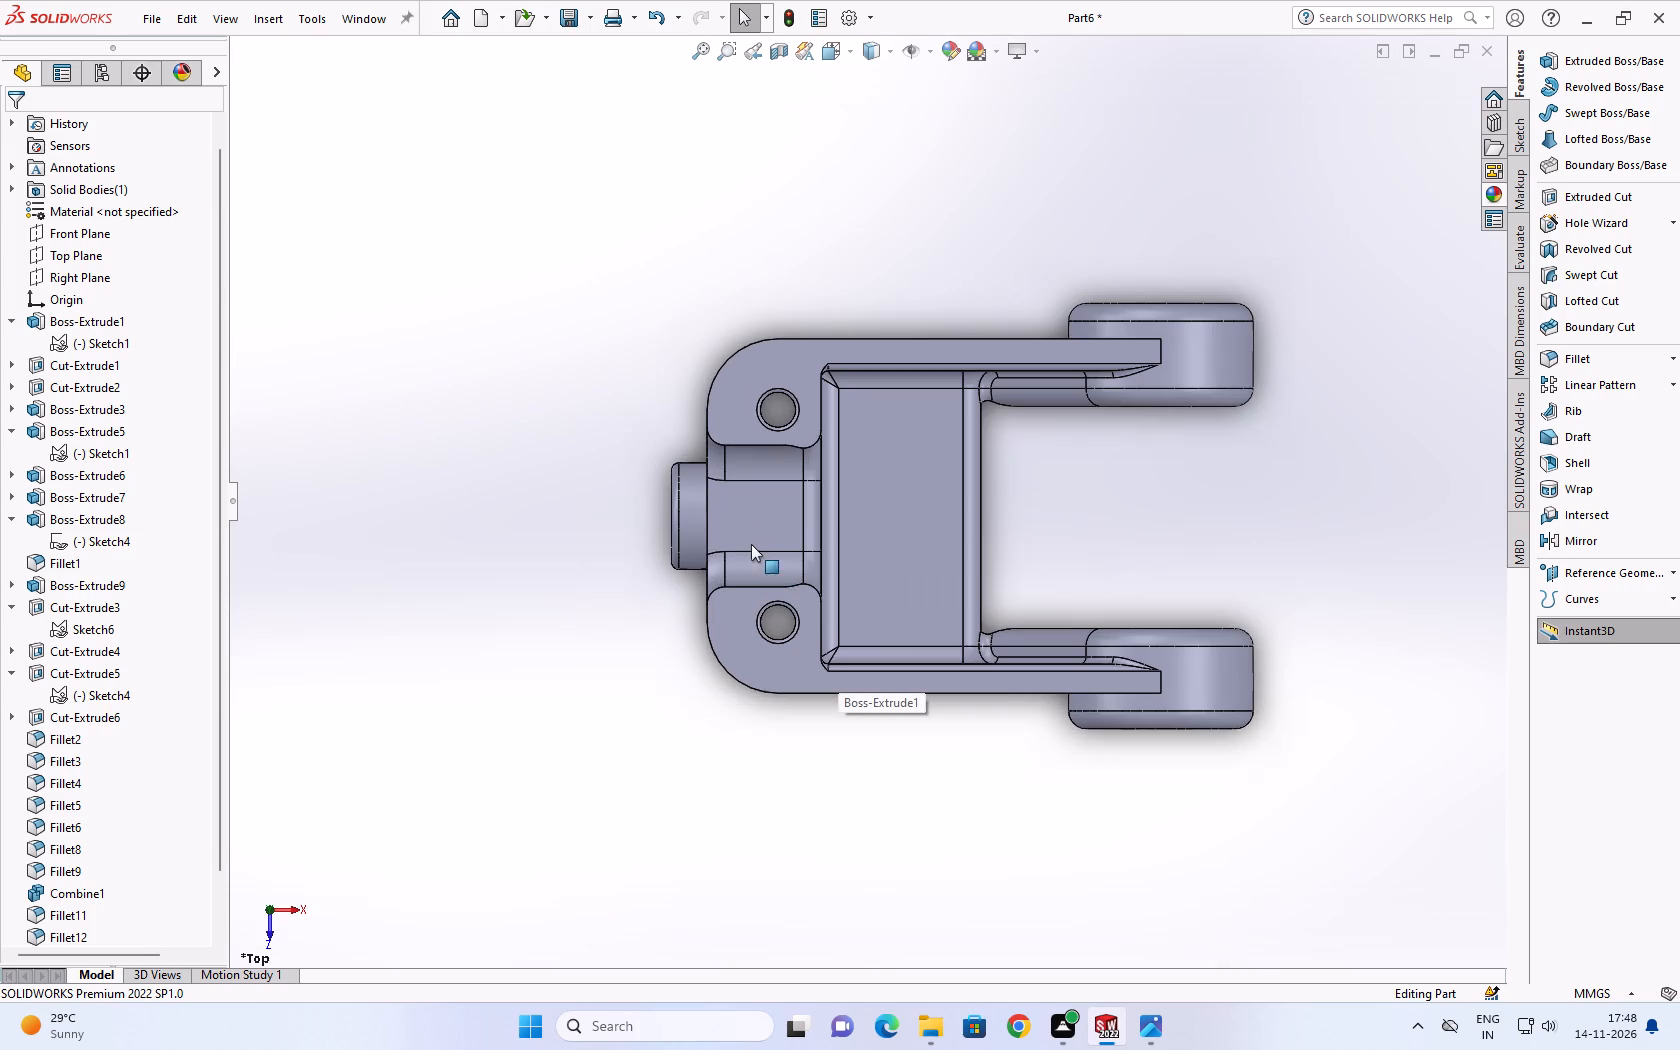
Inspect the two fillets along the sides of the end notch by selecting each in turn, and clear the selection.
left_click(597, 483)
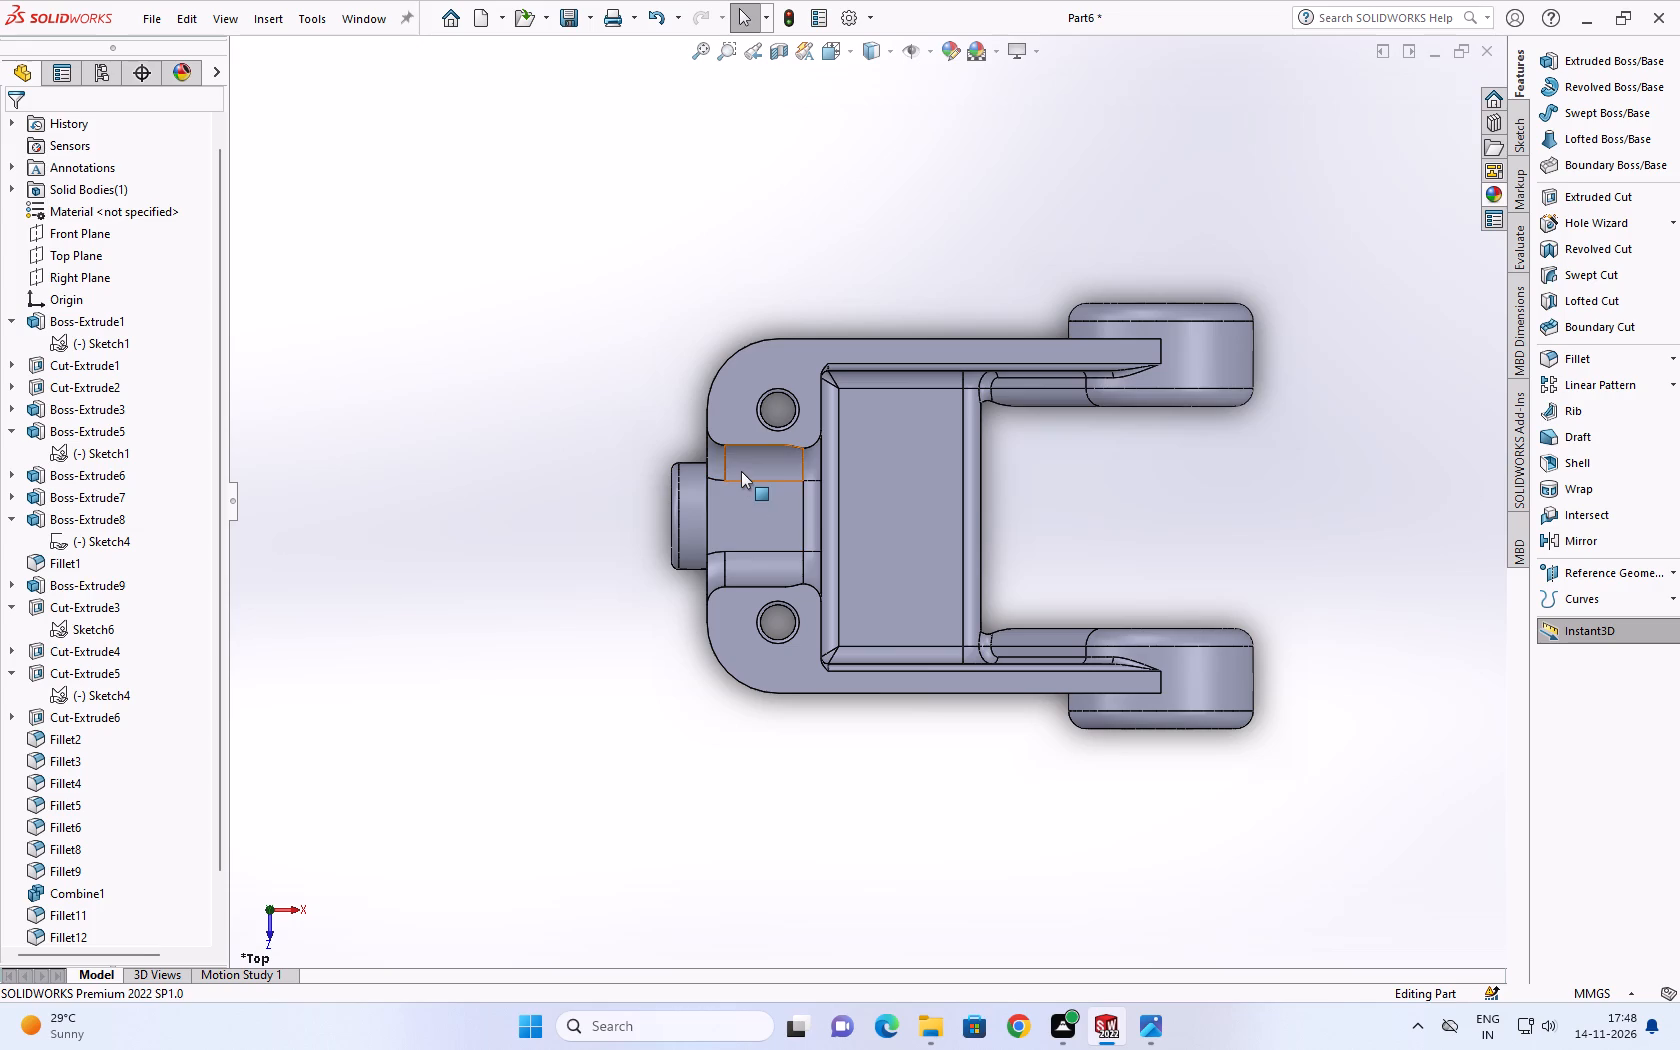
left_click(741, 470)
left_click(759, 575)
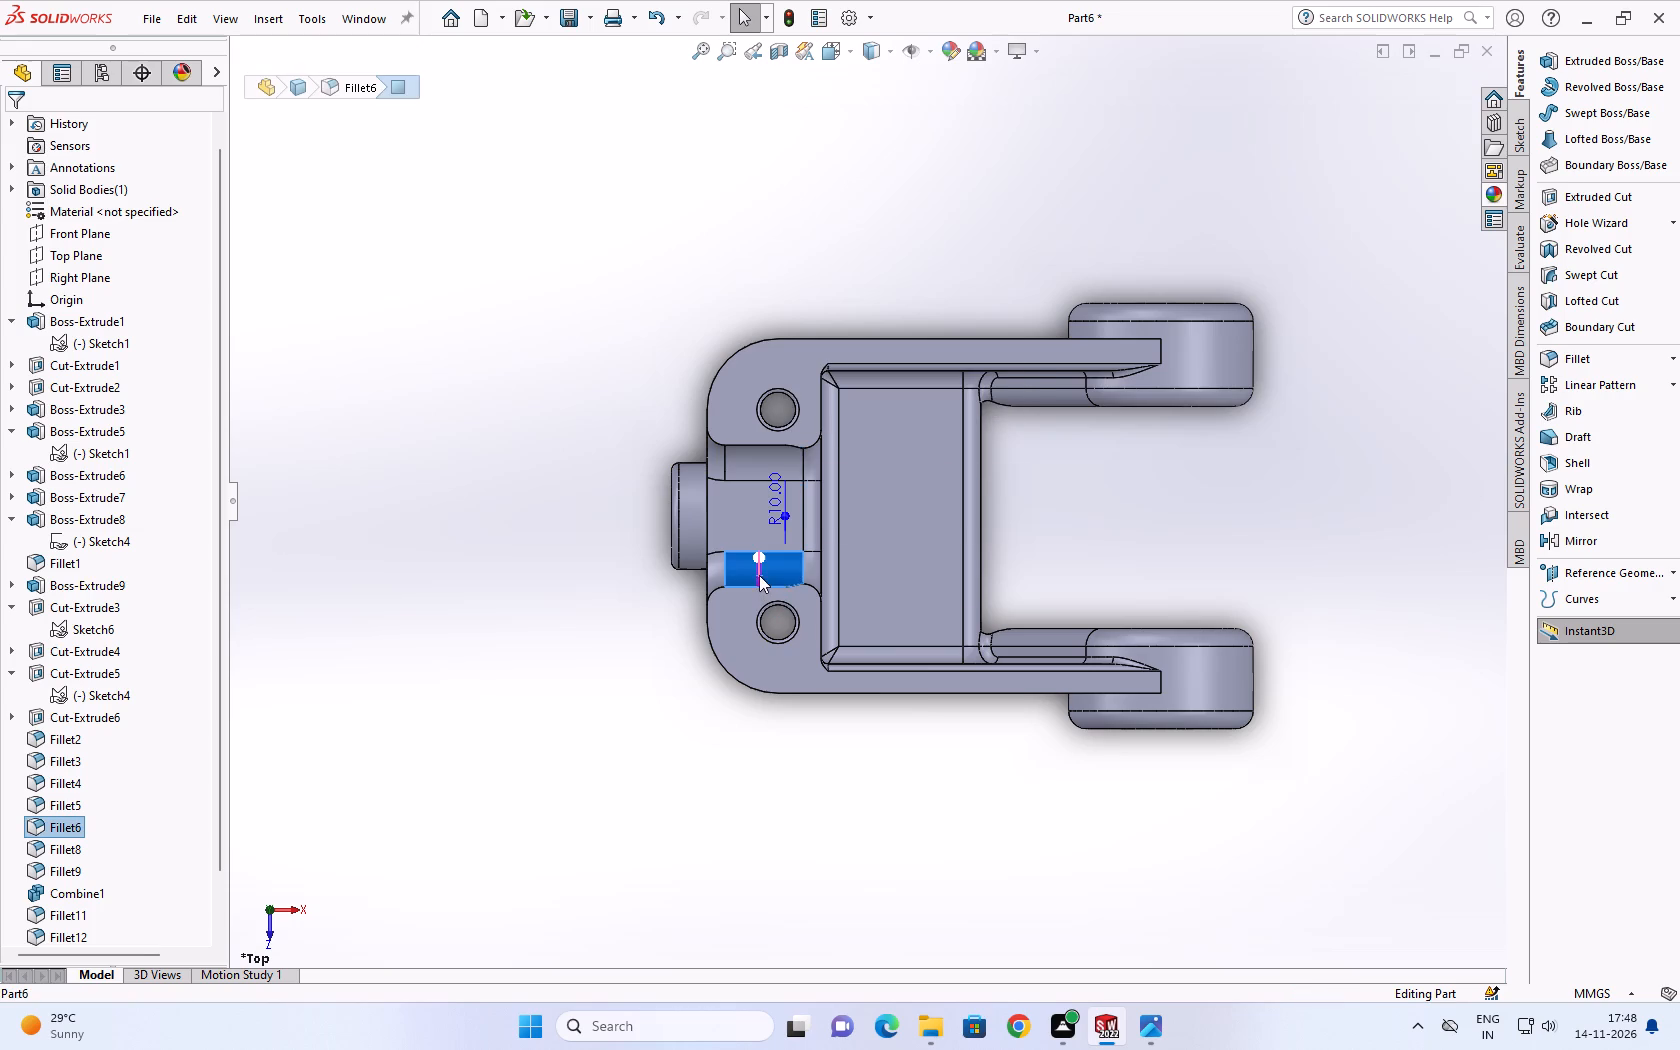
left_click(595, 525)
left_click(1254, 541)
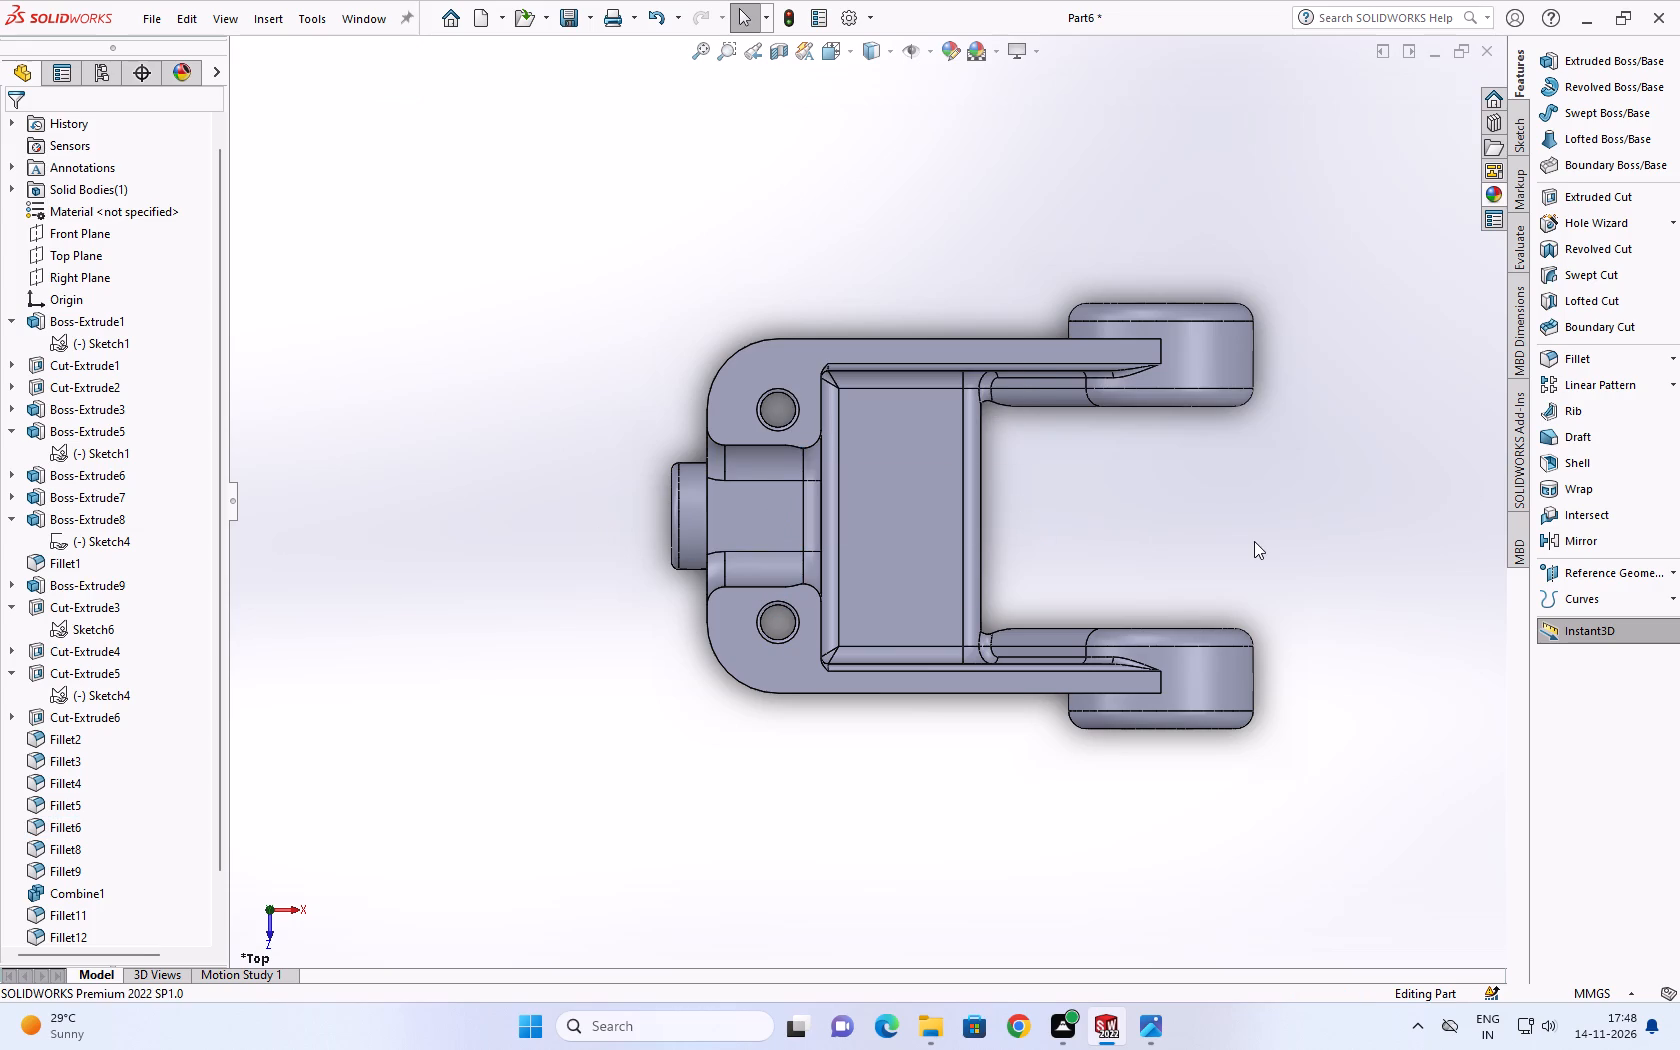
Check the bracket's arms, bosses, holes and outer faces from several angles, and return to the top view.
scroll(1151, 565, "up", 2)
middle_click_drag(1055, 566, 863, 660)
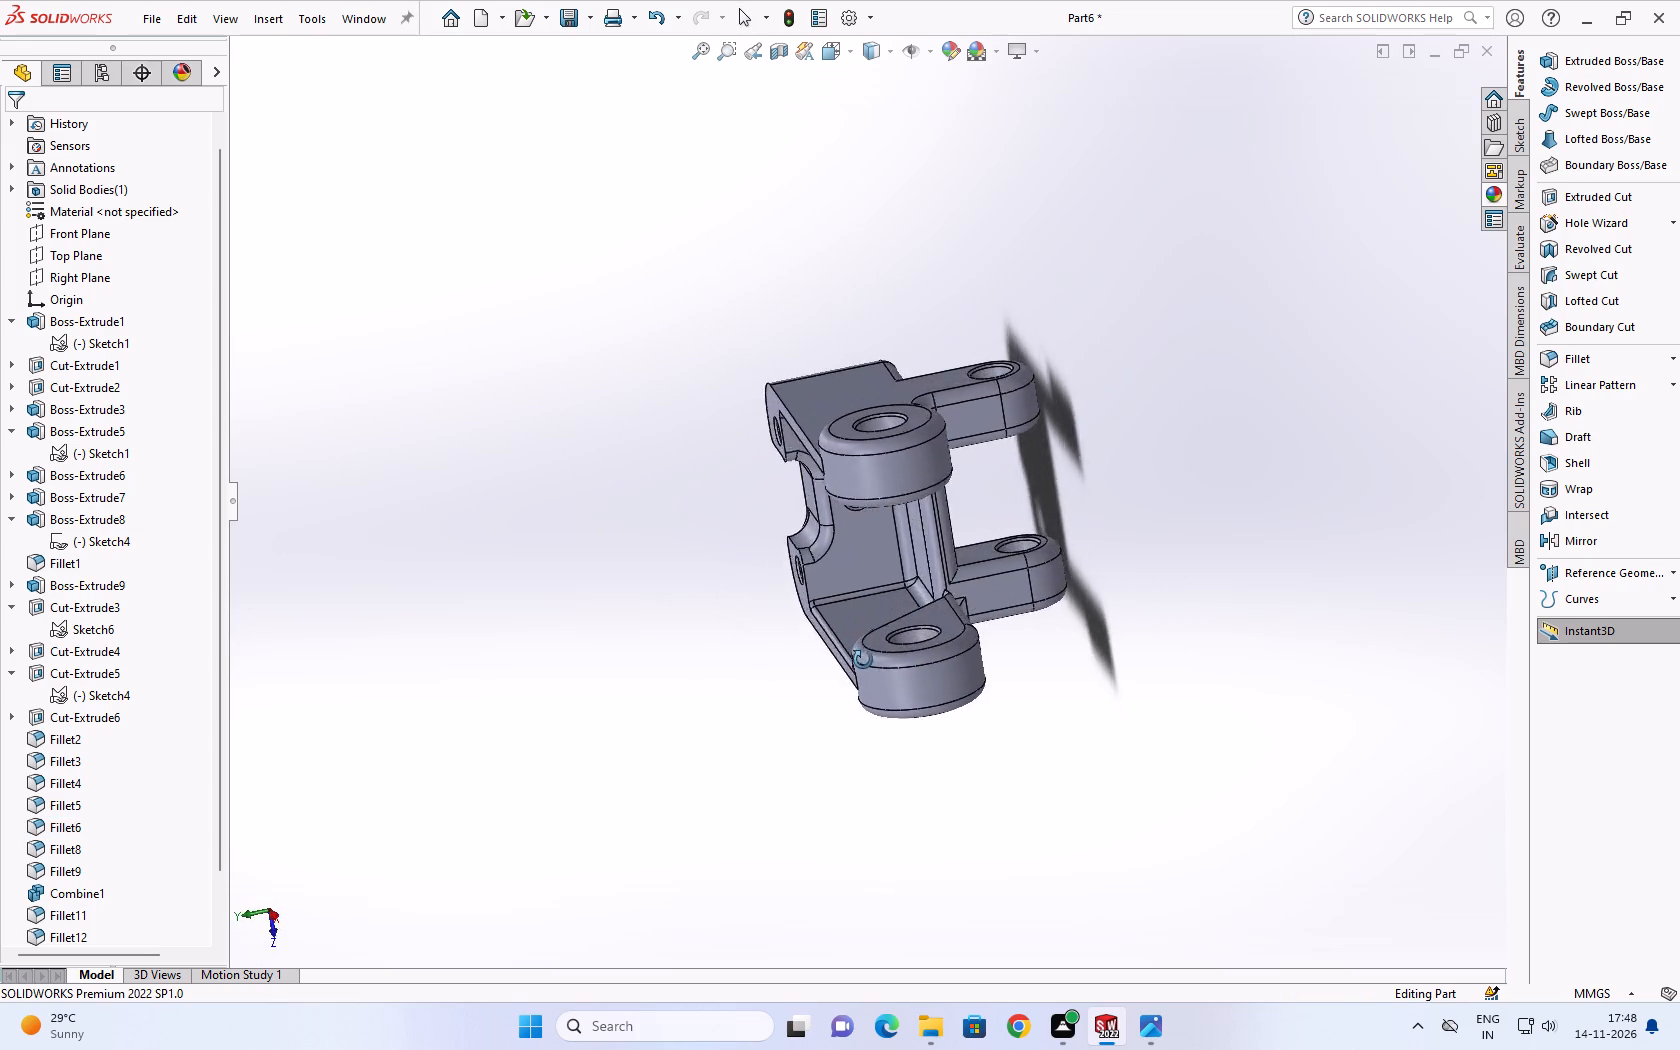
middle_click_drag(863, 660, 1237, 610)
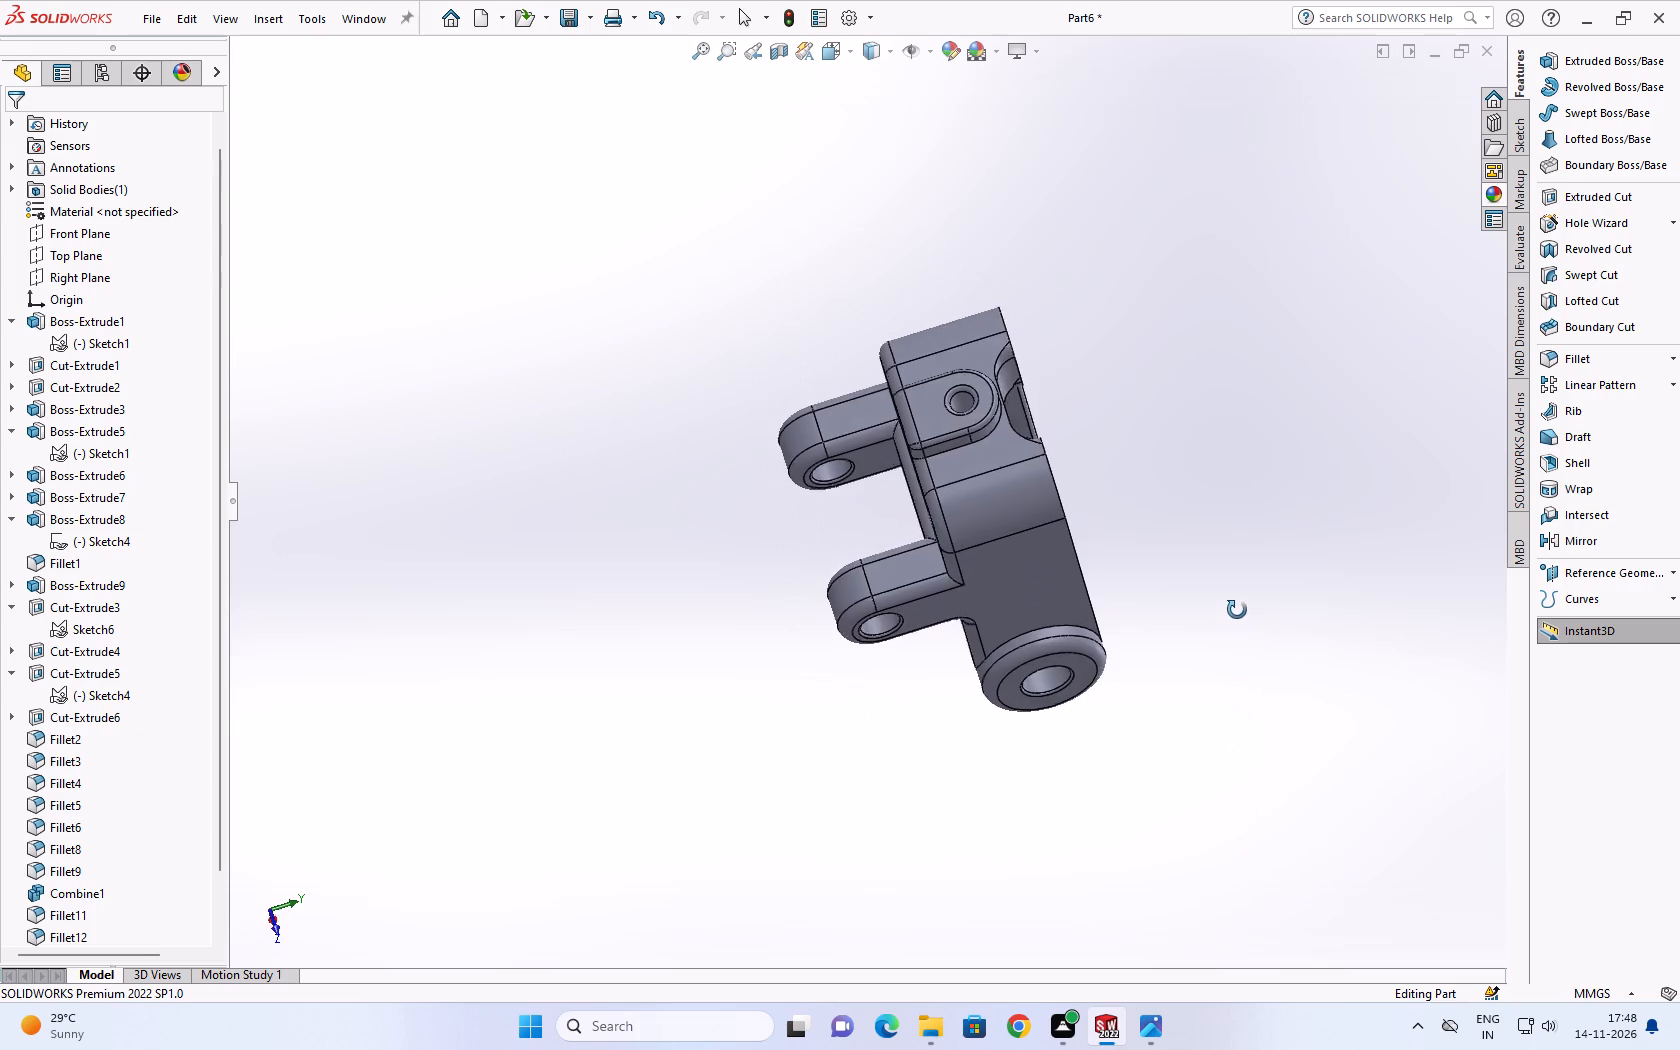
middle_click_drag(1237, 610, 1119, 754)
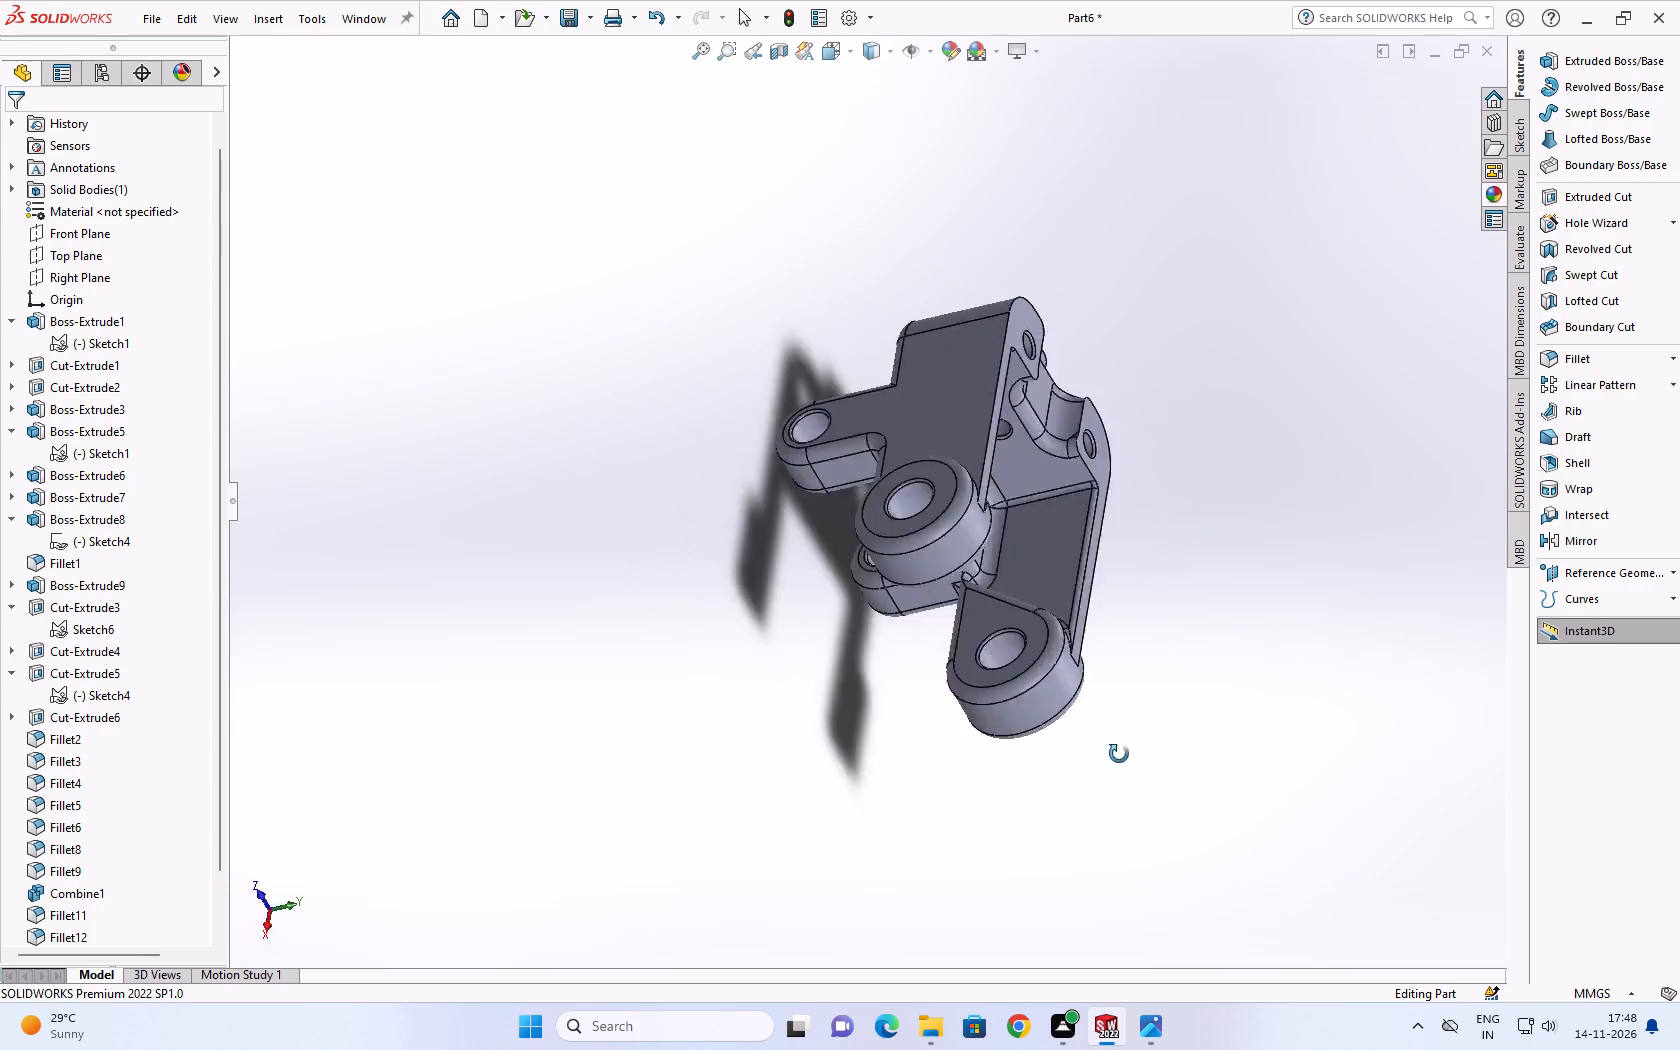
middle_click_drag(1119, 754, 1283, 970)
scroll(1293, 1049, "down", 1)
right_click_drag(1241, 409, 1070, 885)
right_click_drag(1241, 599, 1340, 118)
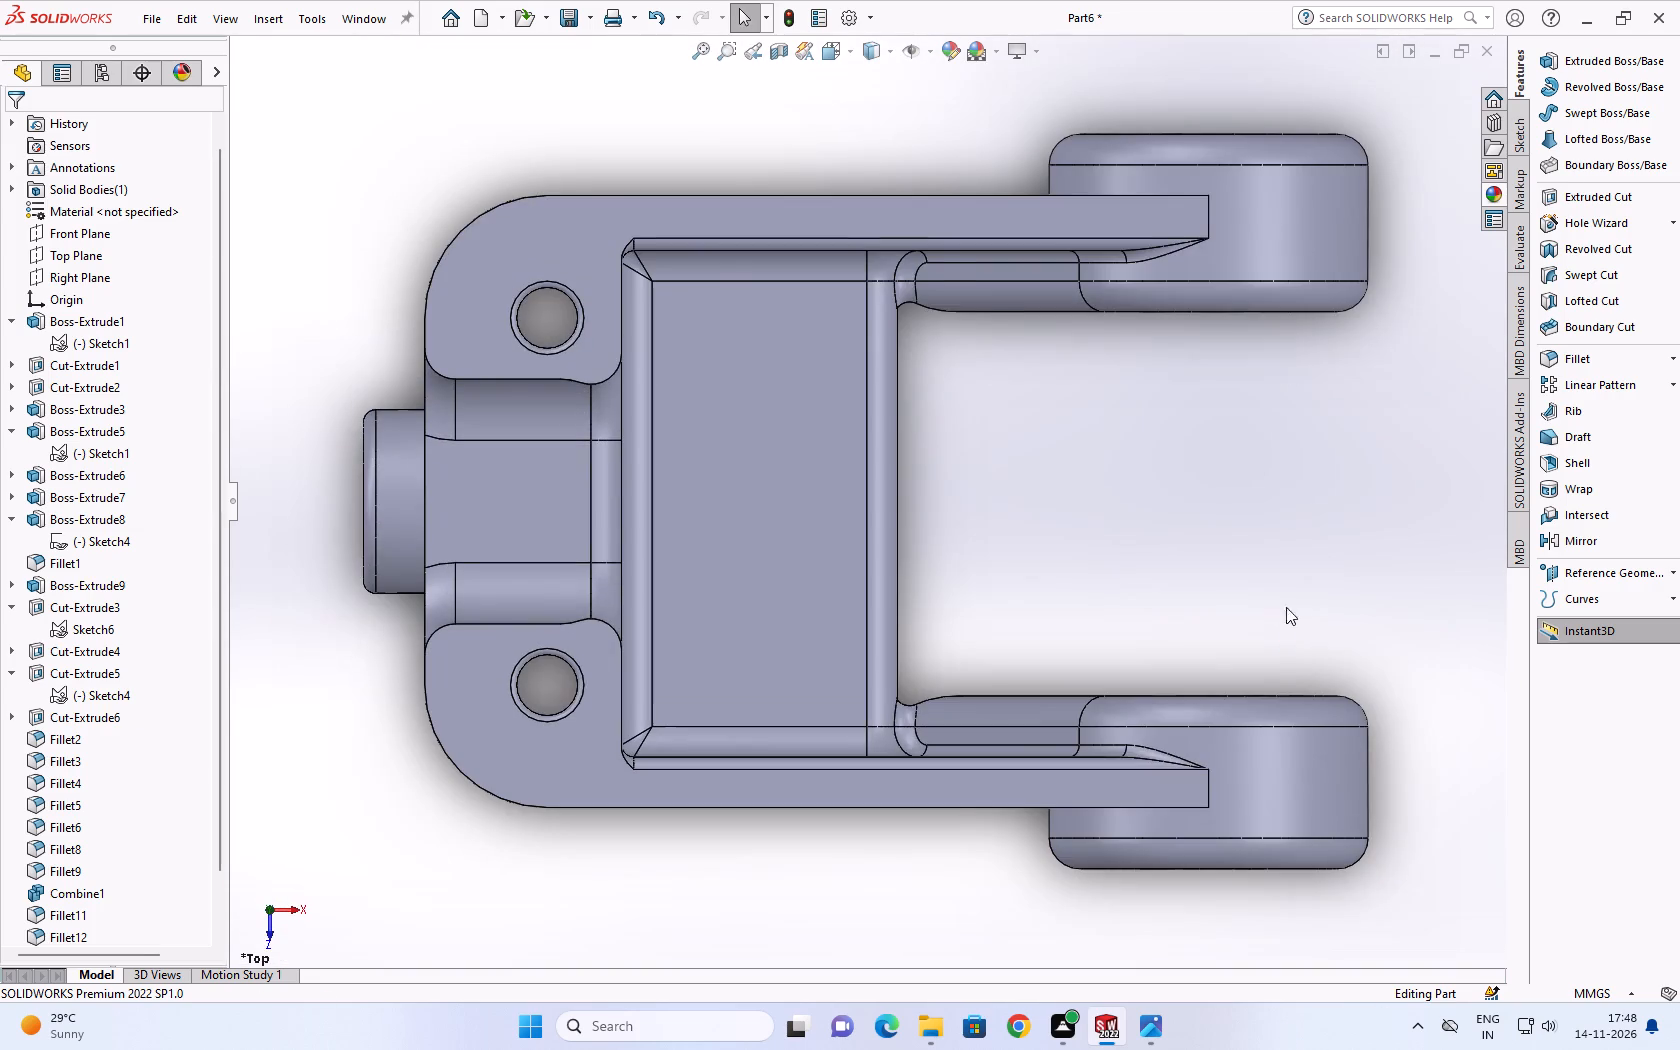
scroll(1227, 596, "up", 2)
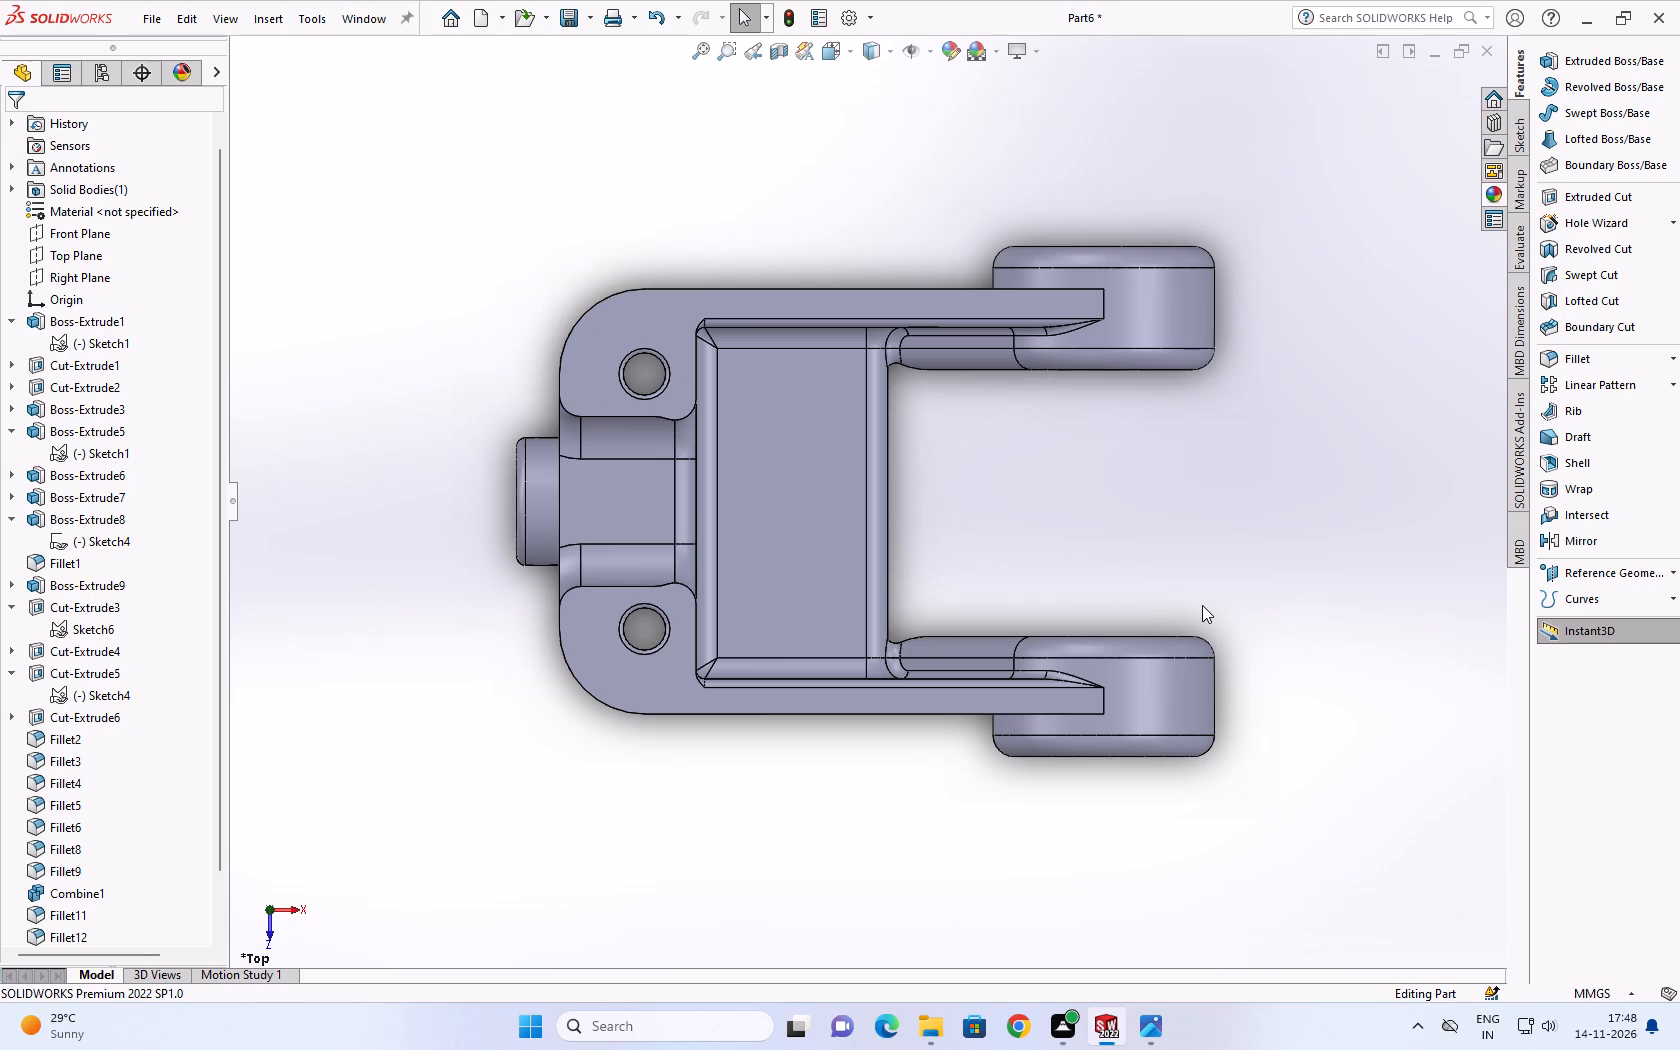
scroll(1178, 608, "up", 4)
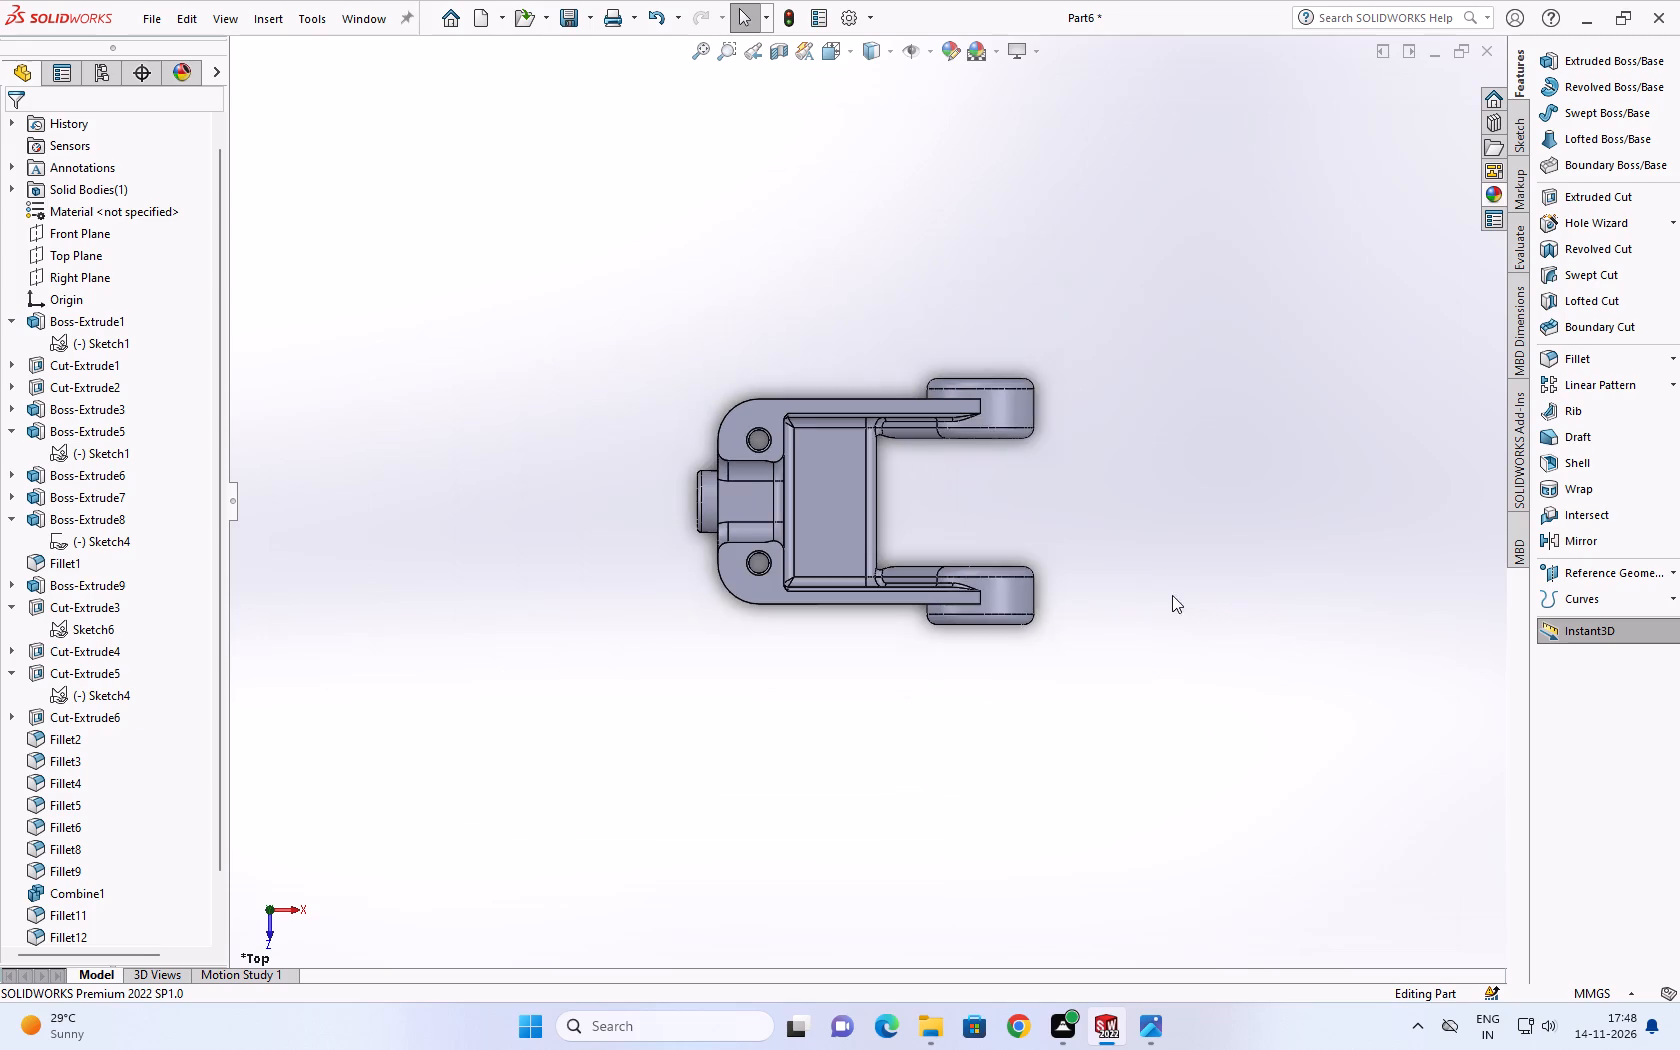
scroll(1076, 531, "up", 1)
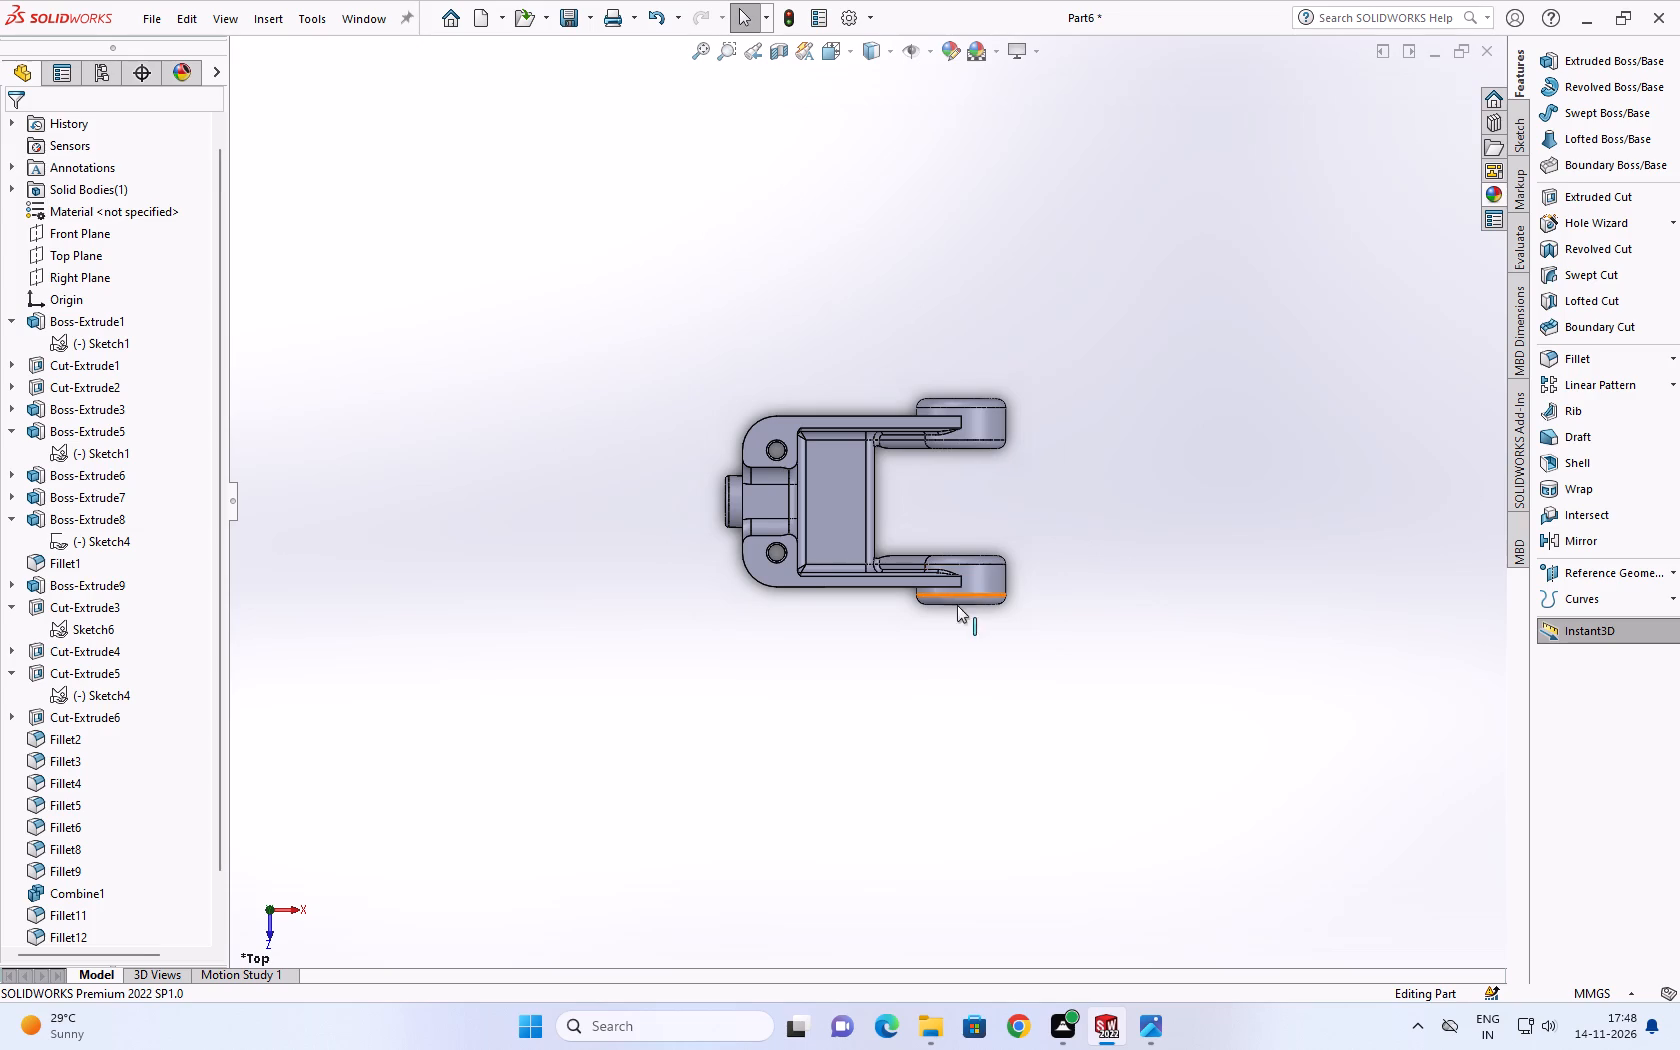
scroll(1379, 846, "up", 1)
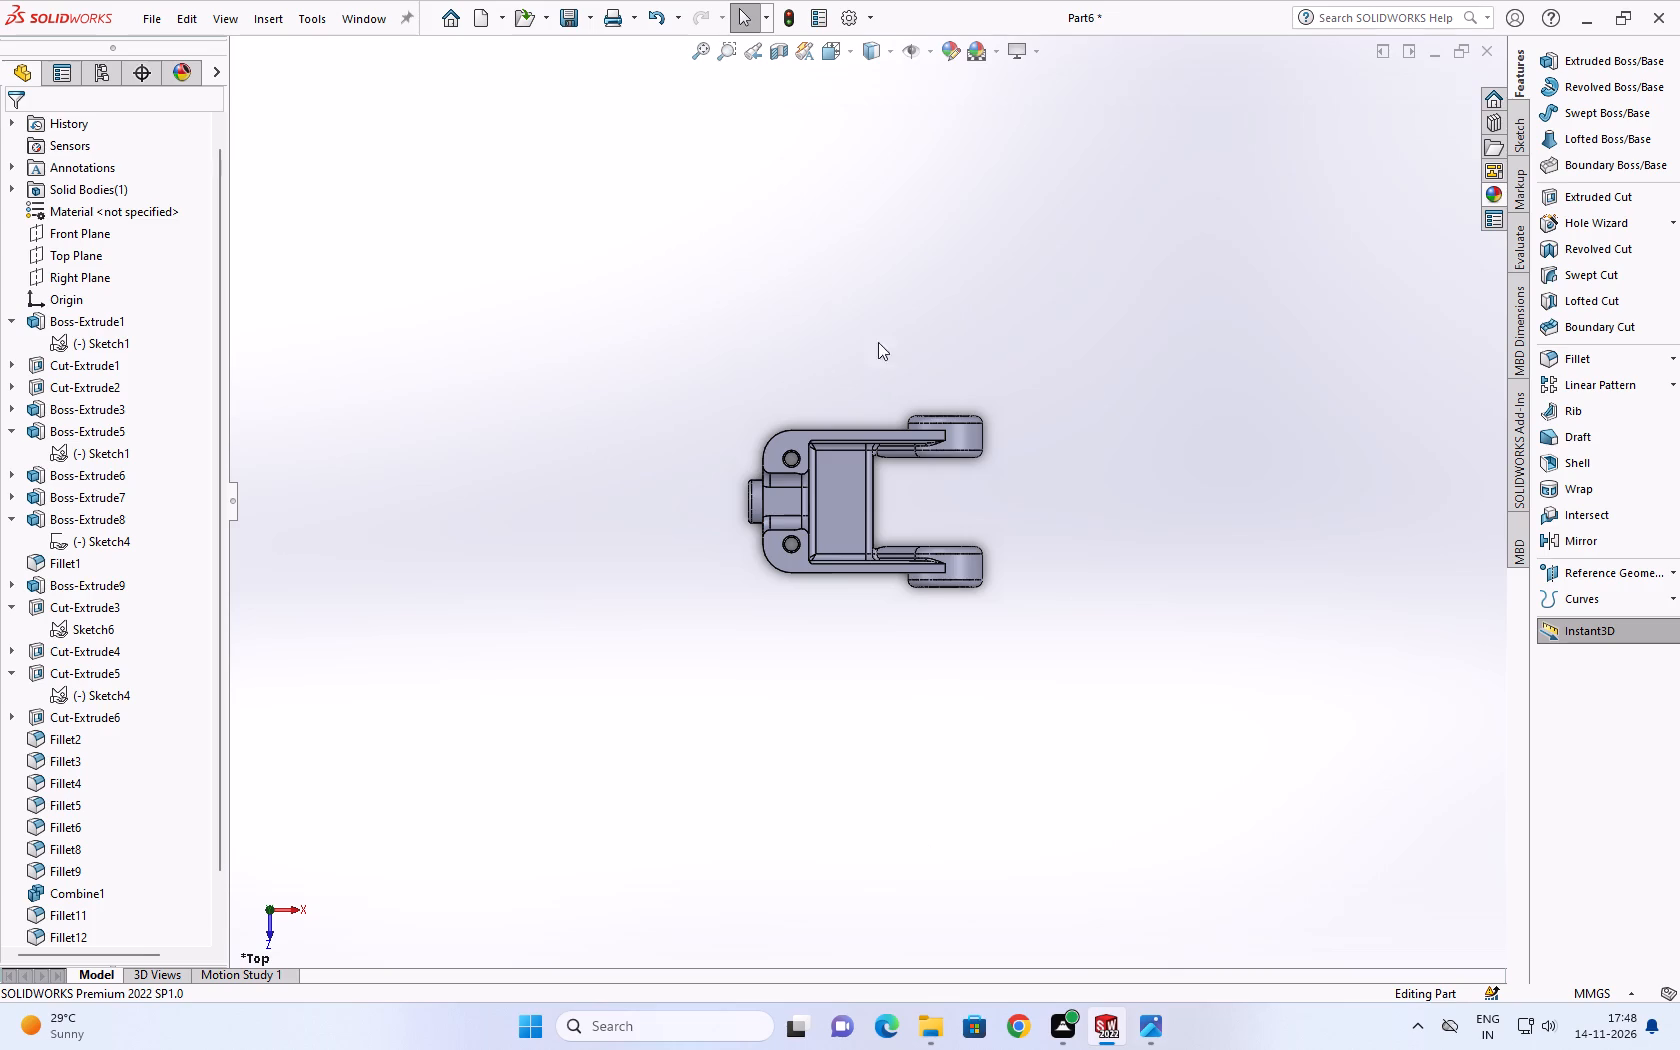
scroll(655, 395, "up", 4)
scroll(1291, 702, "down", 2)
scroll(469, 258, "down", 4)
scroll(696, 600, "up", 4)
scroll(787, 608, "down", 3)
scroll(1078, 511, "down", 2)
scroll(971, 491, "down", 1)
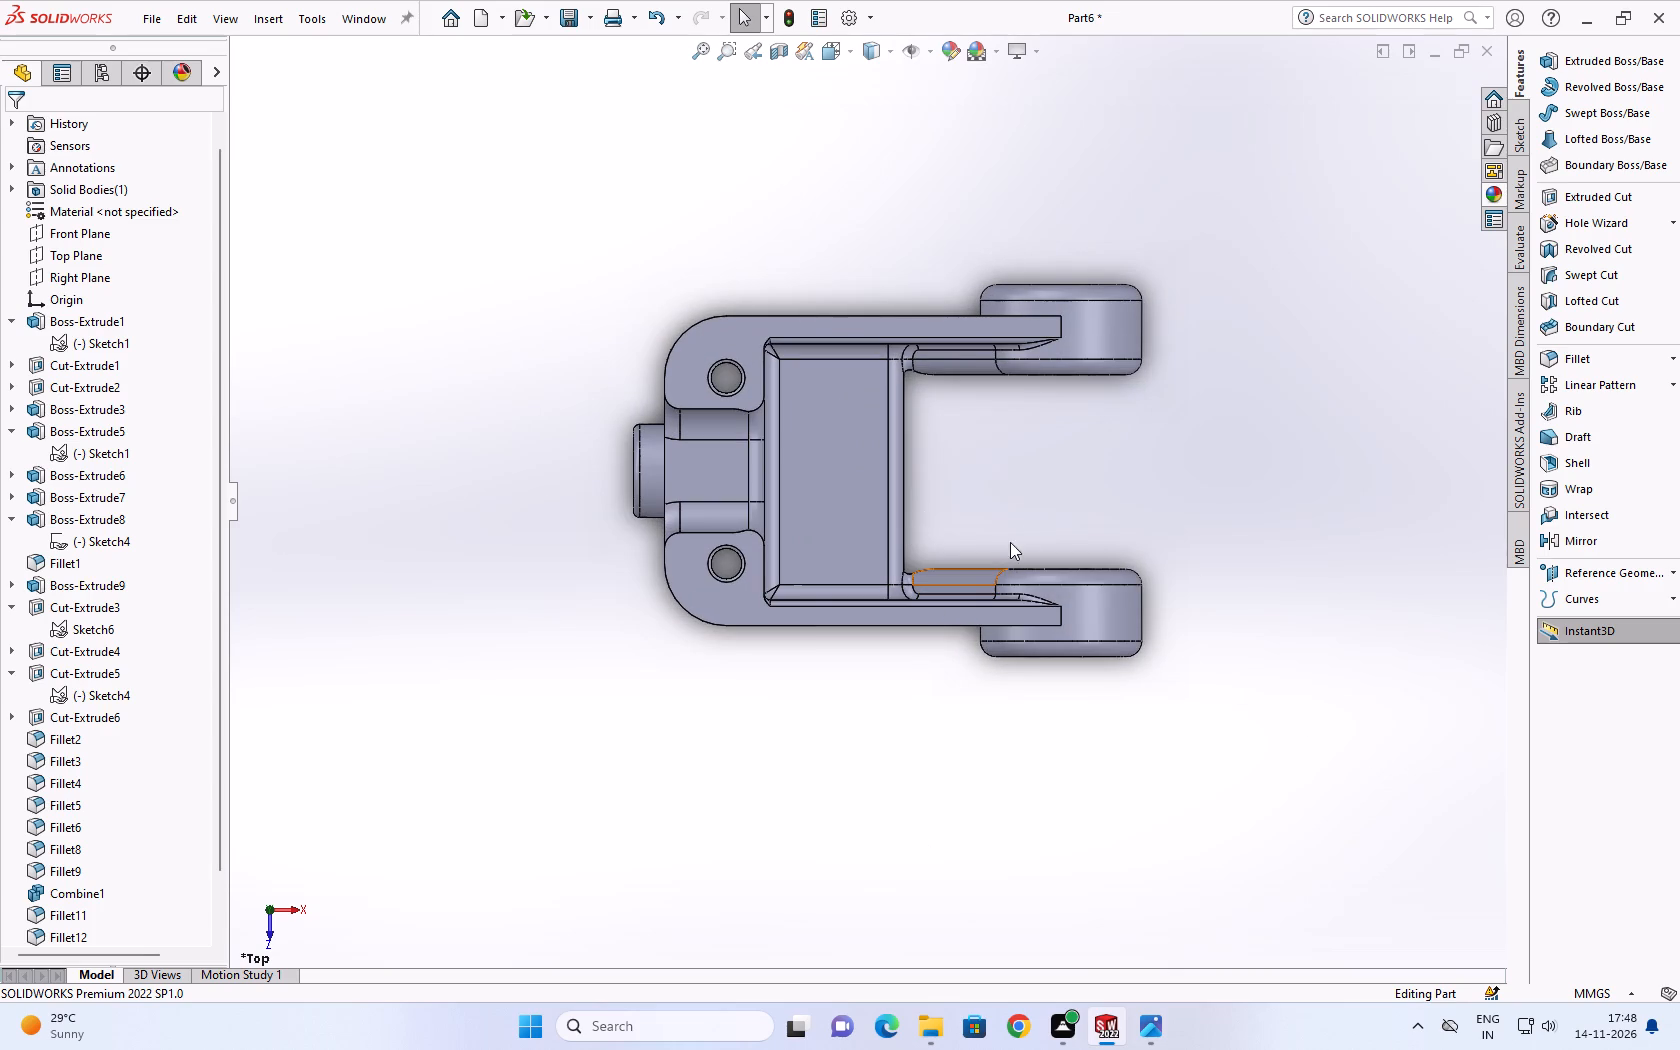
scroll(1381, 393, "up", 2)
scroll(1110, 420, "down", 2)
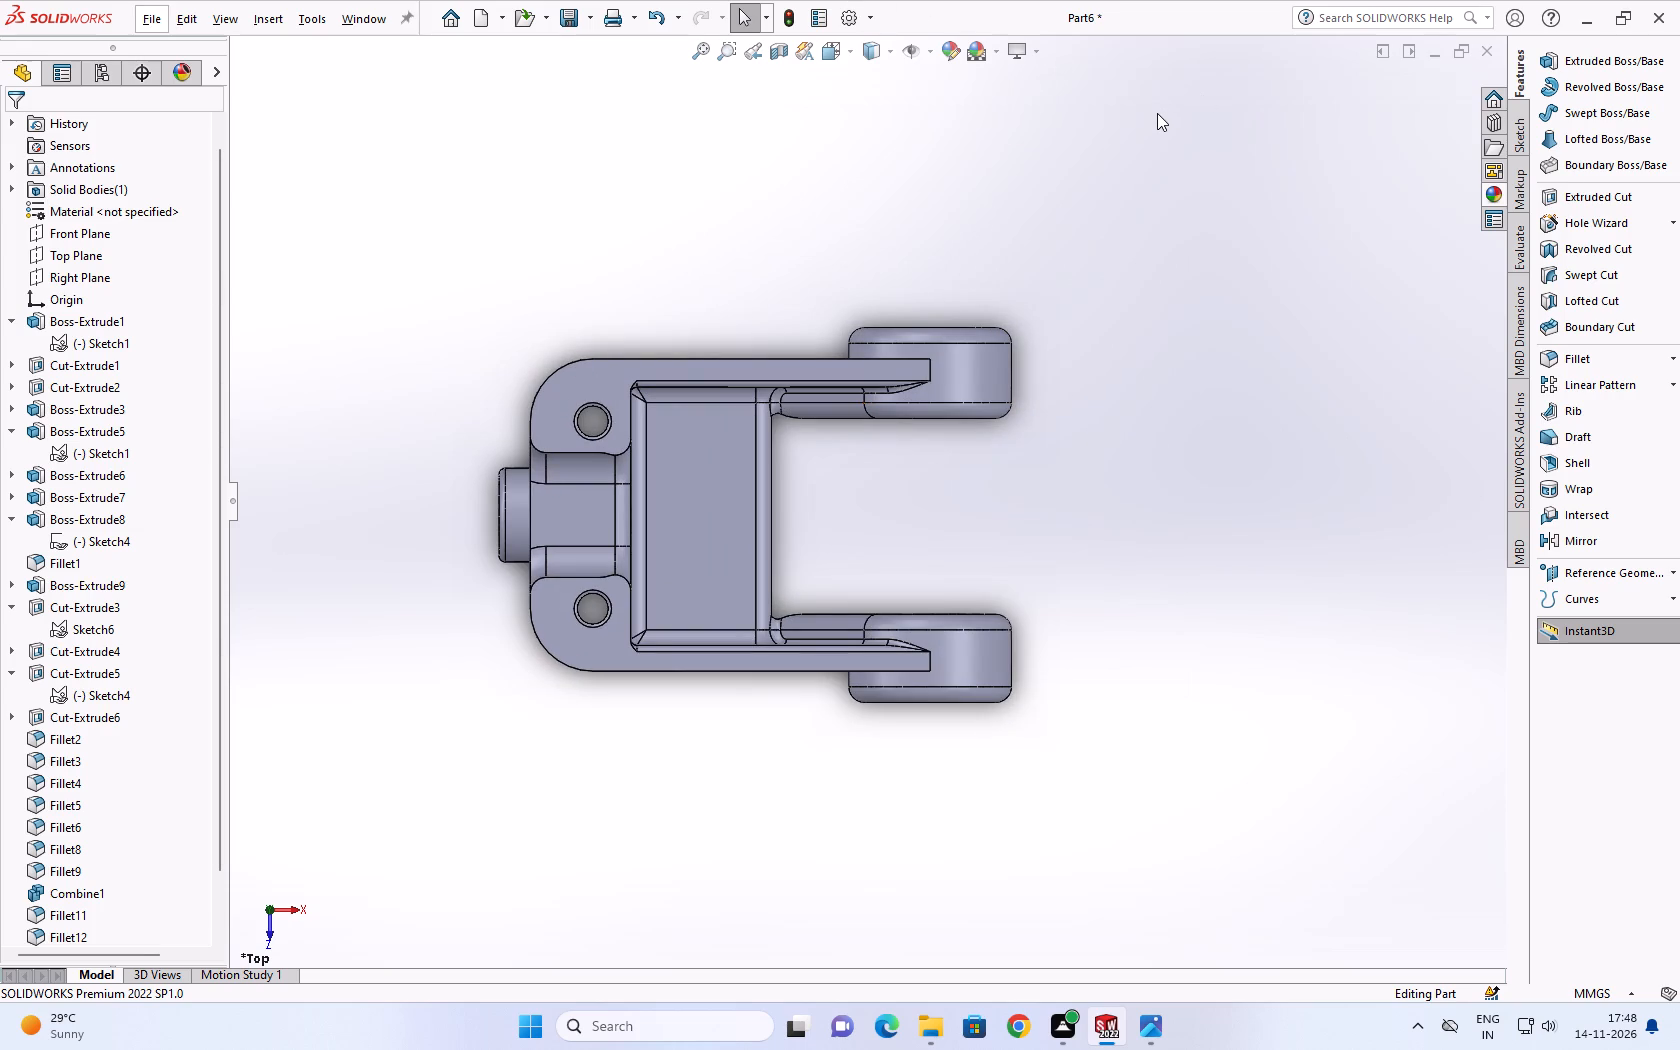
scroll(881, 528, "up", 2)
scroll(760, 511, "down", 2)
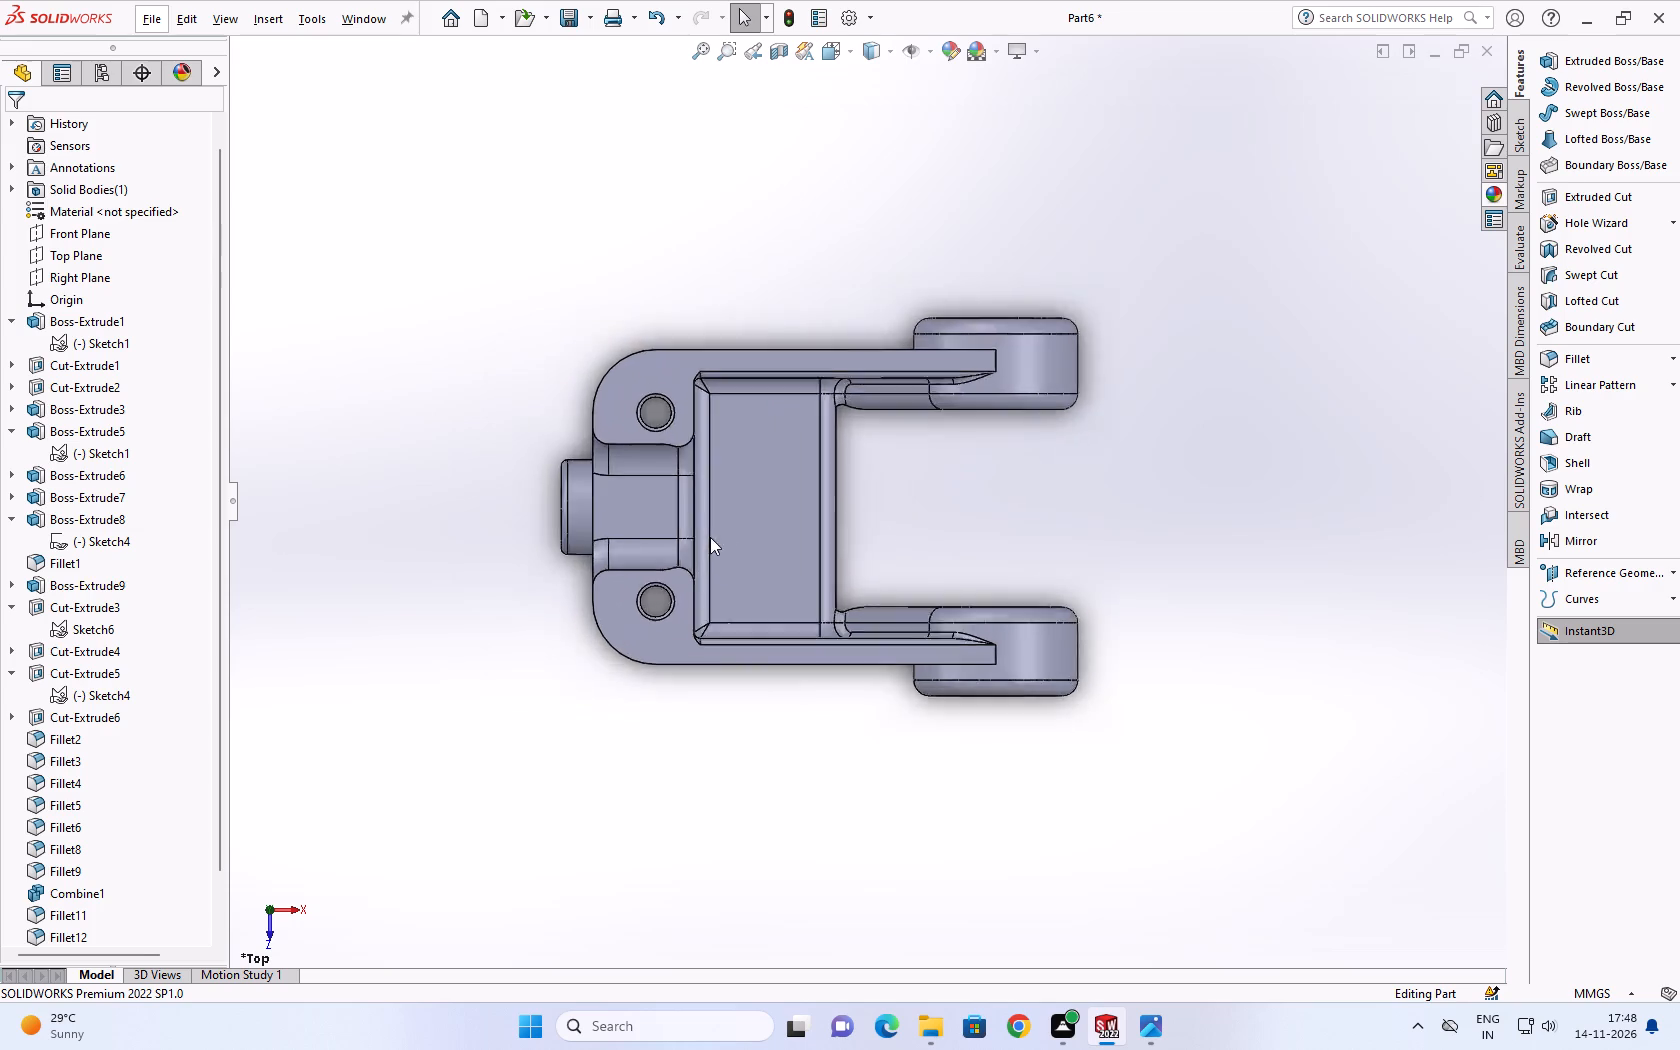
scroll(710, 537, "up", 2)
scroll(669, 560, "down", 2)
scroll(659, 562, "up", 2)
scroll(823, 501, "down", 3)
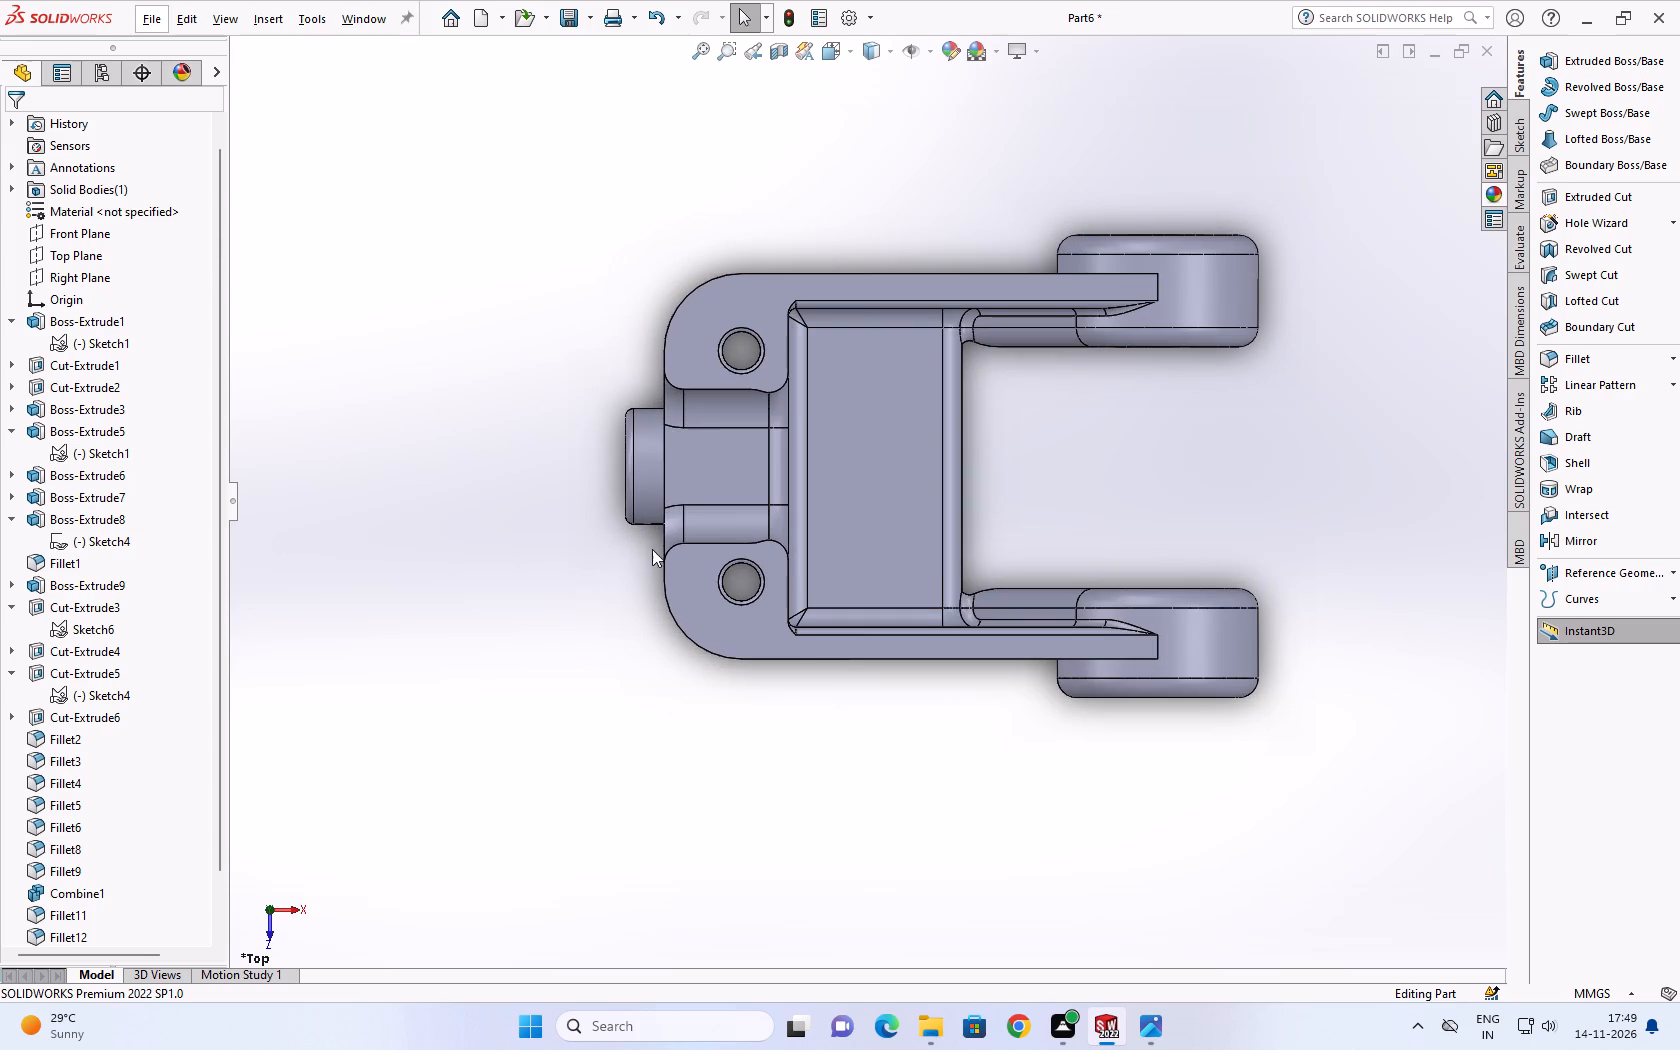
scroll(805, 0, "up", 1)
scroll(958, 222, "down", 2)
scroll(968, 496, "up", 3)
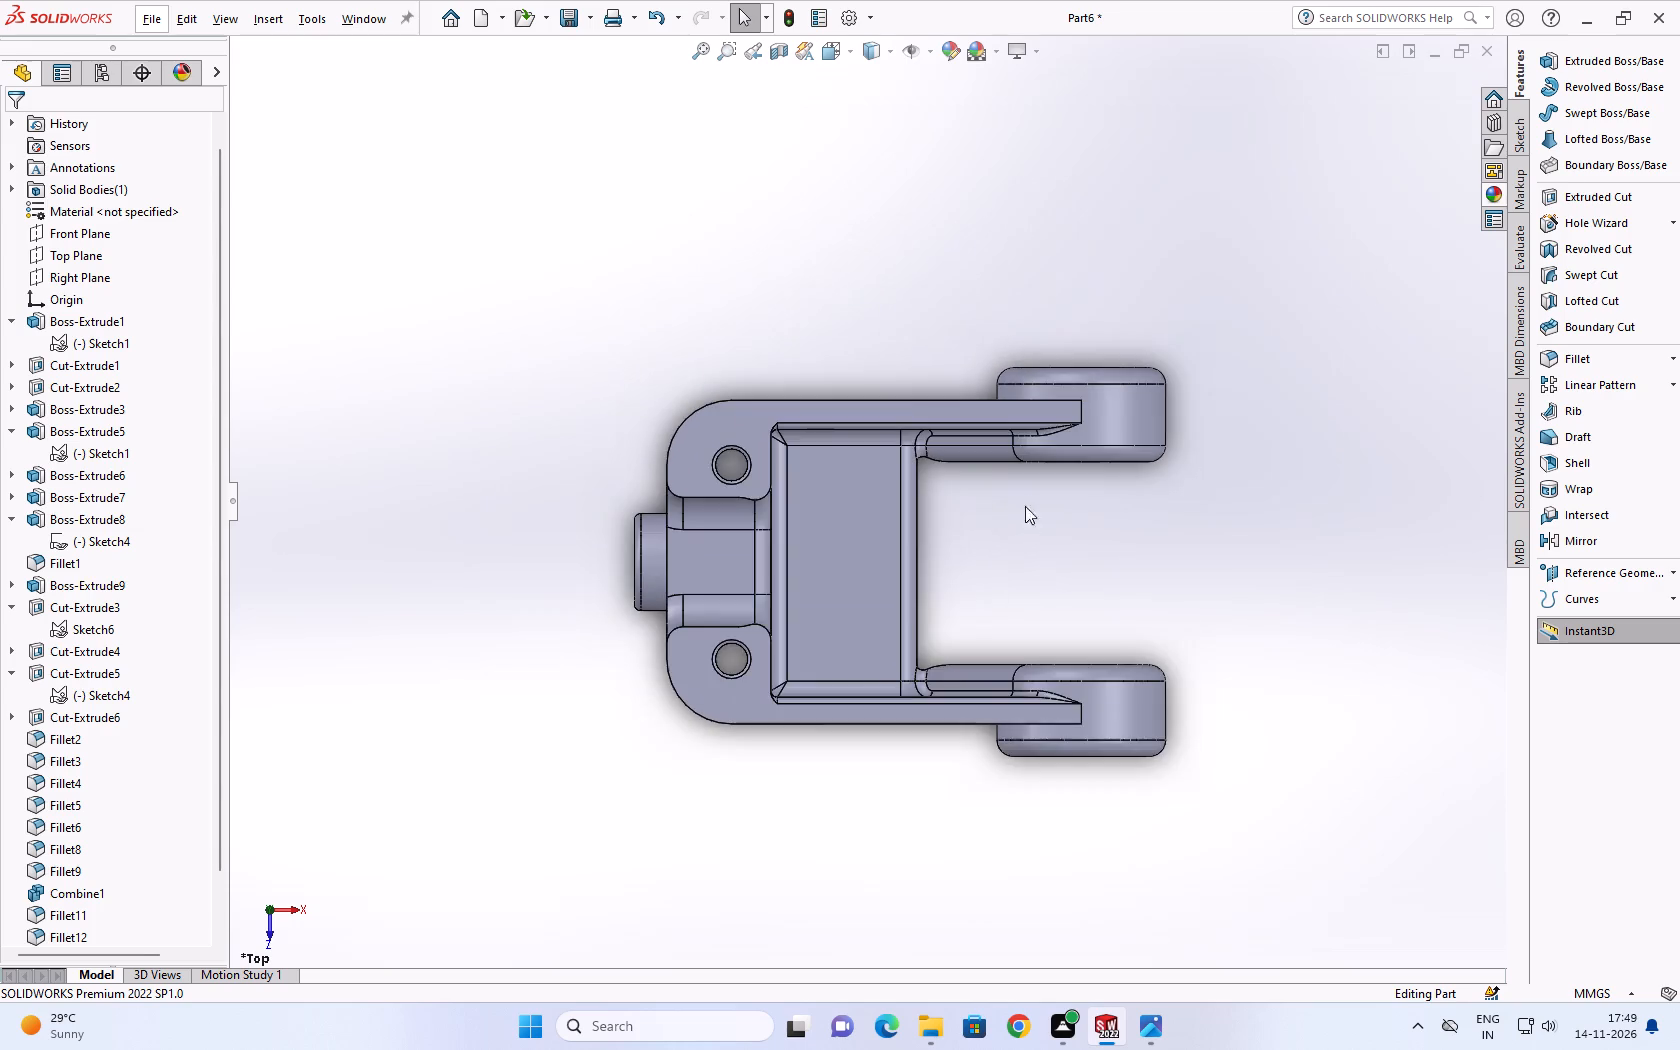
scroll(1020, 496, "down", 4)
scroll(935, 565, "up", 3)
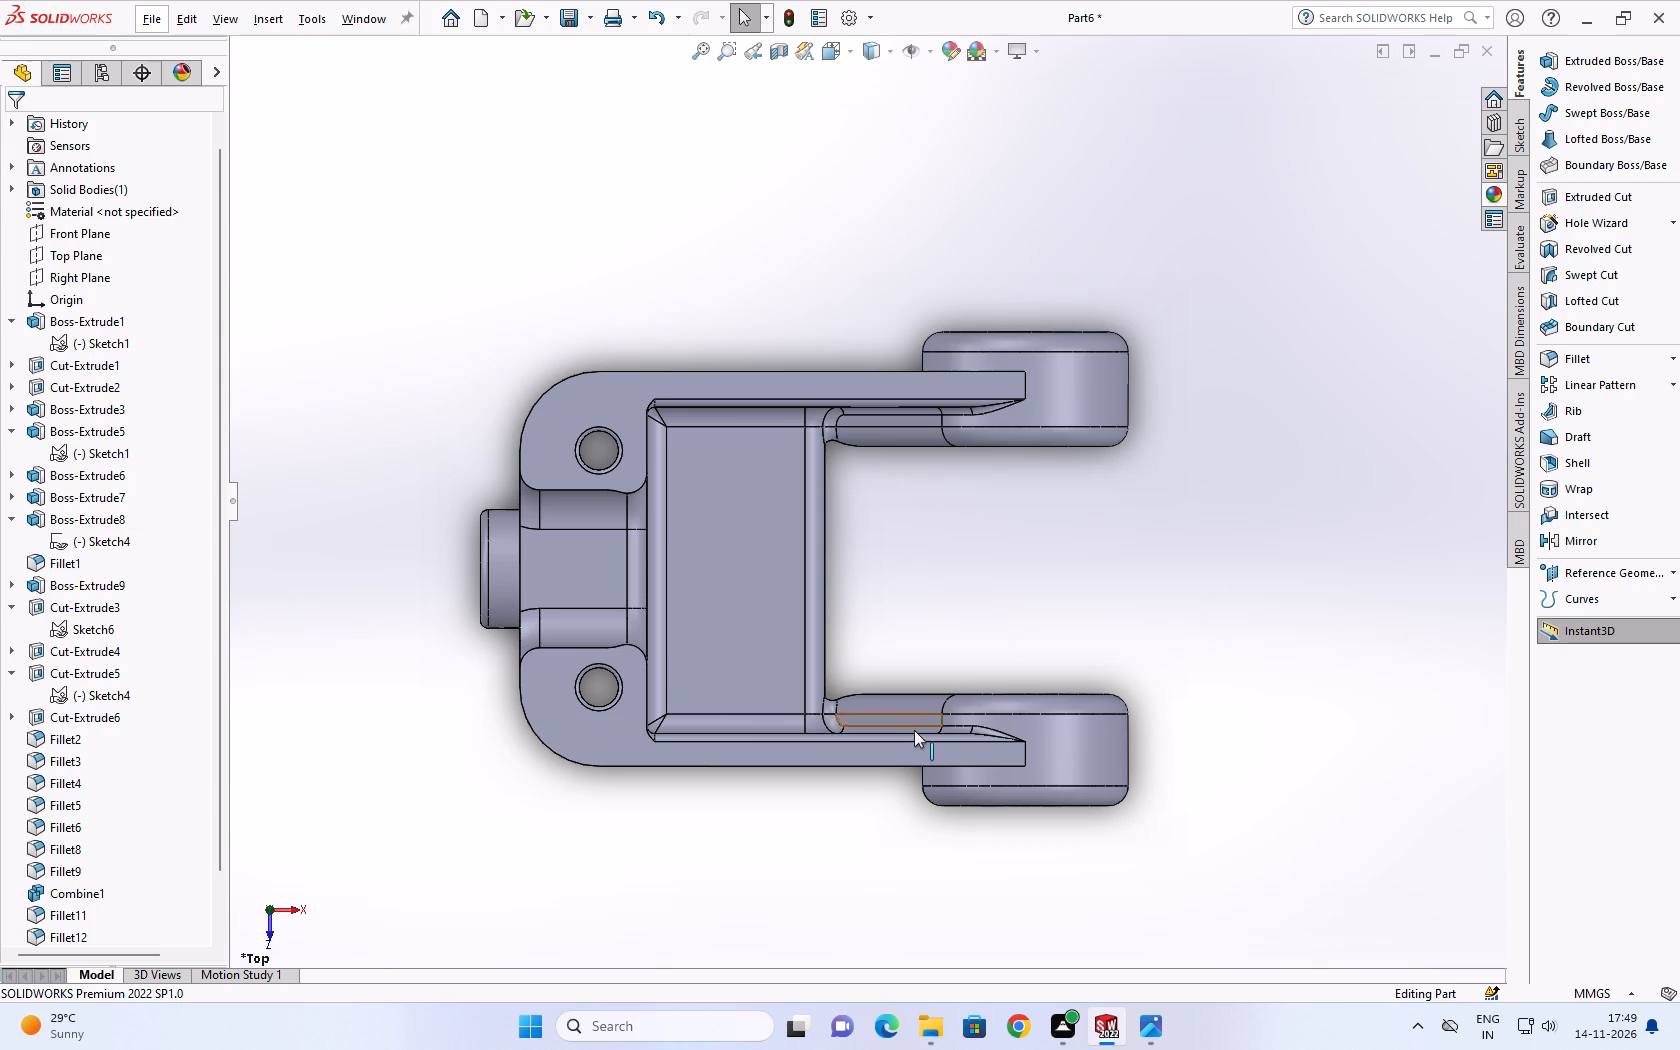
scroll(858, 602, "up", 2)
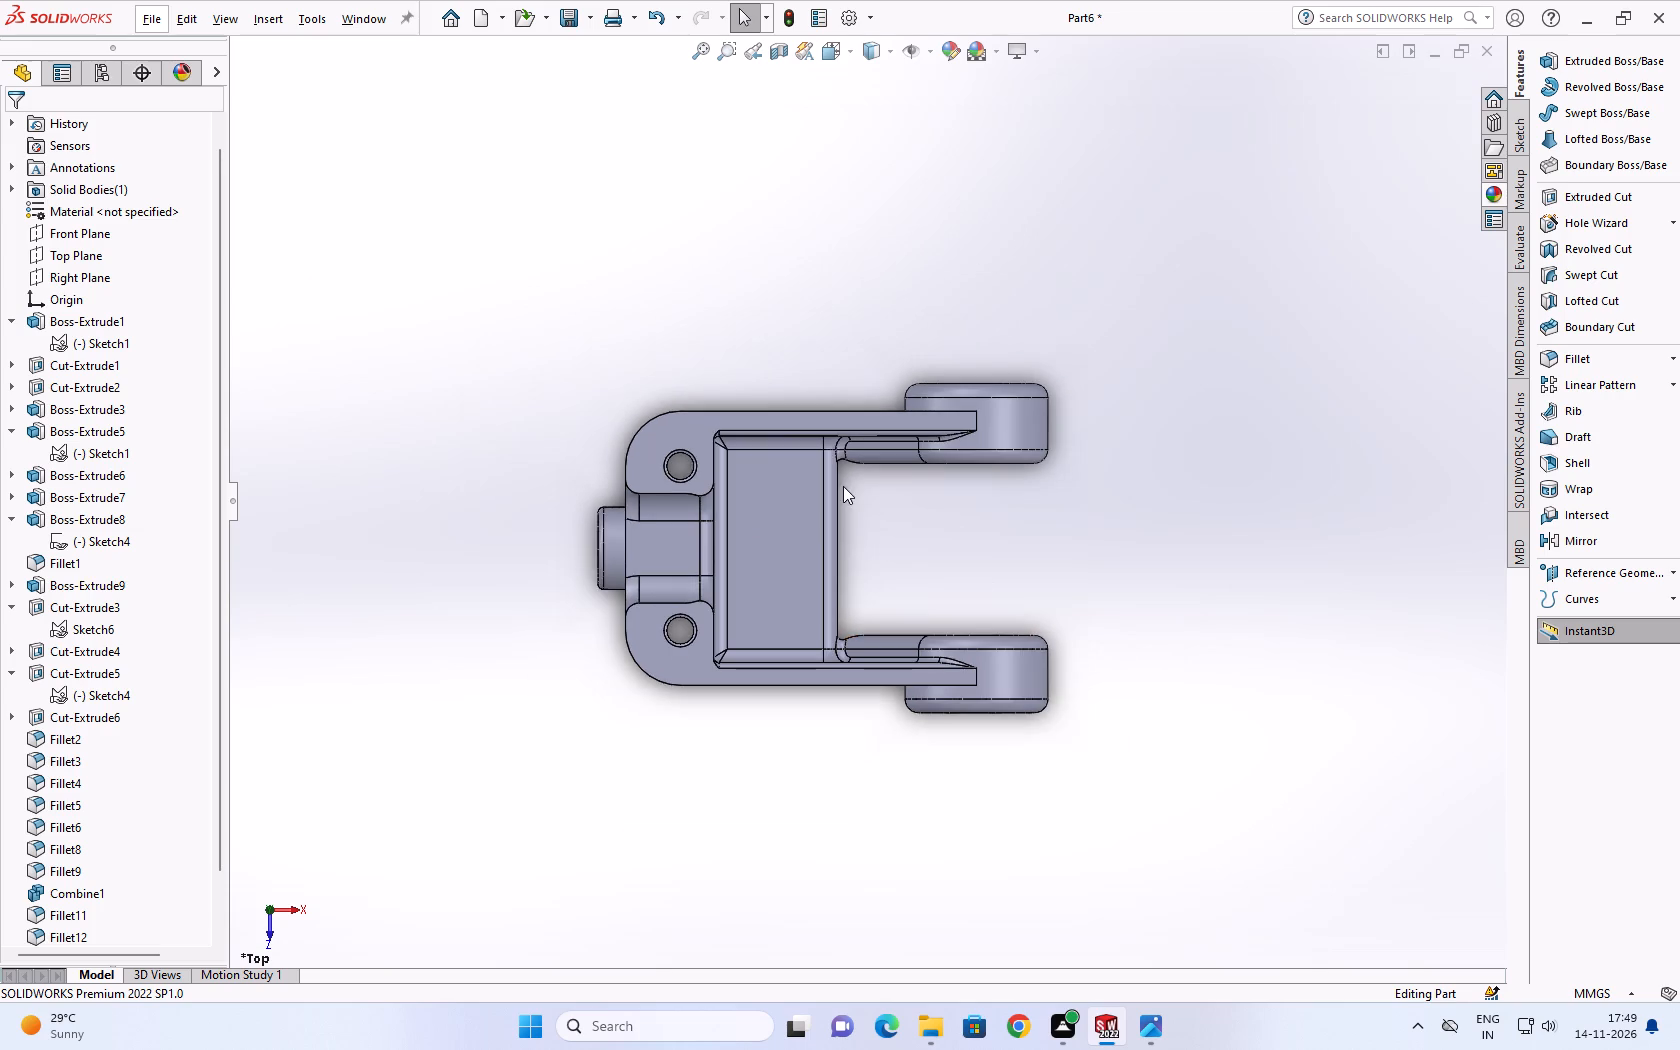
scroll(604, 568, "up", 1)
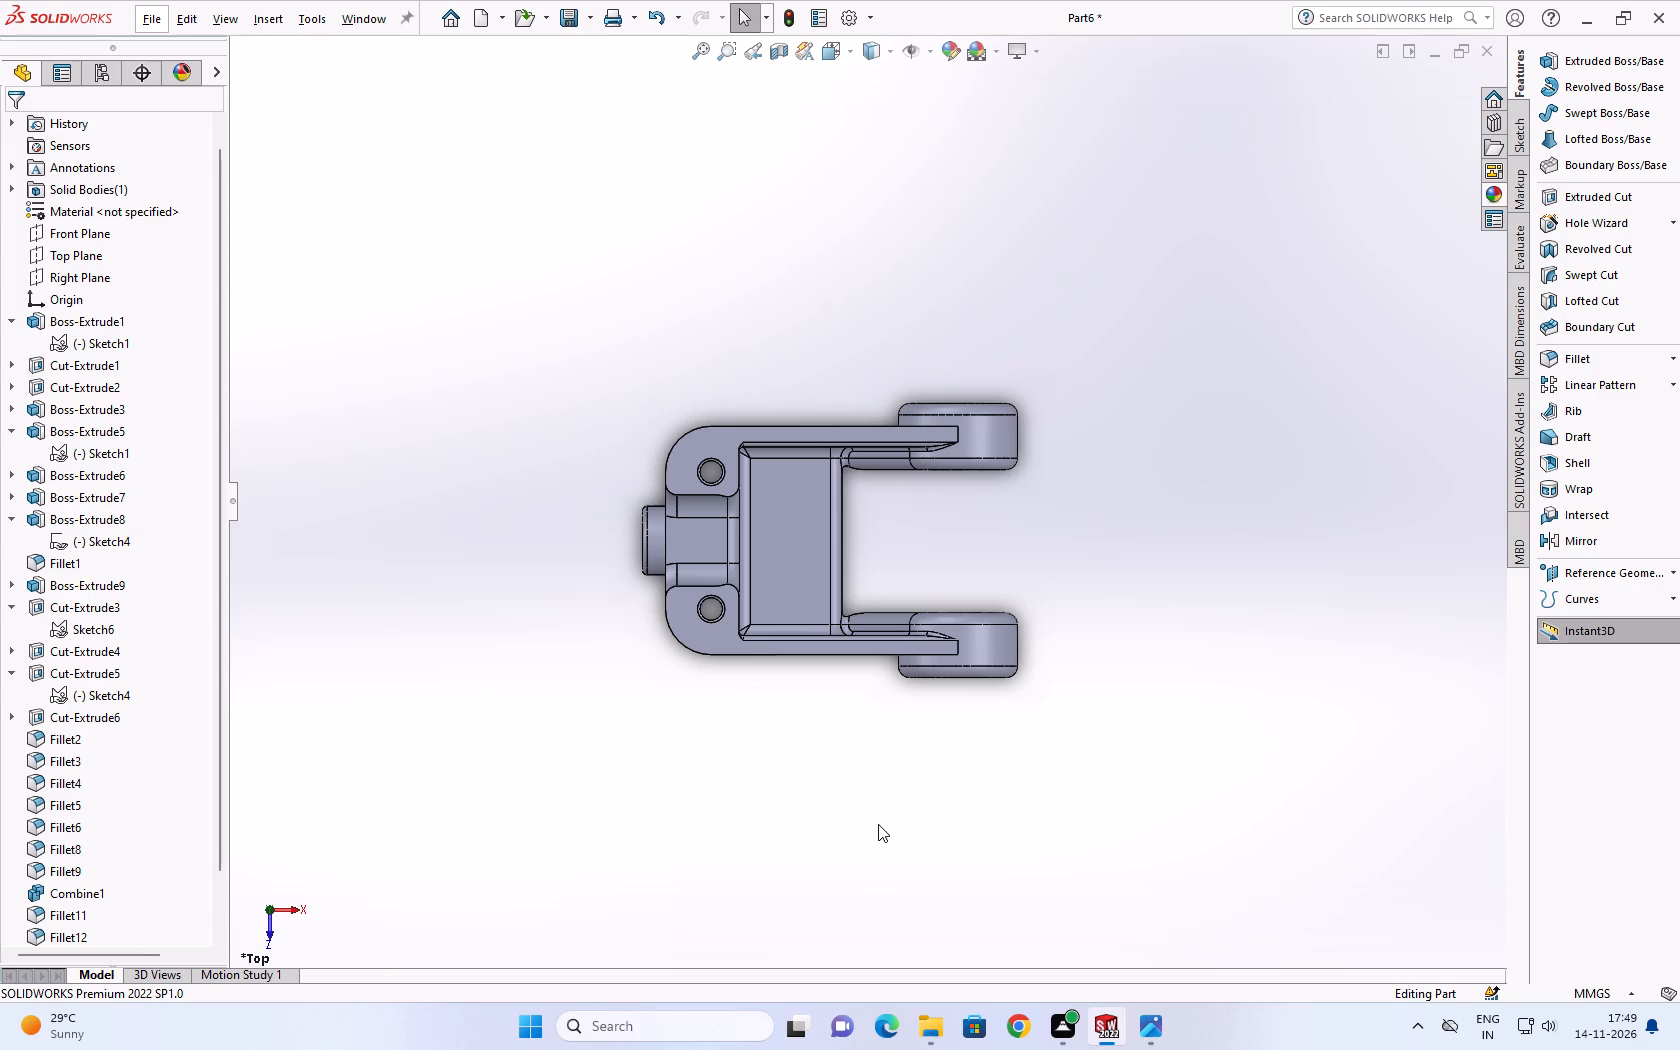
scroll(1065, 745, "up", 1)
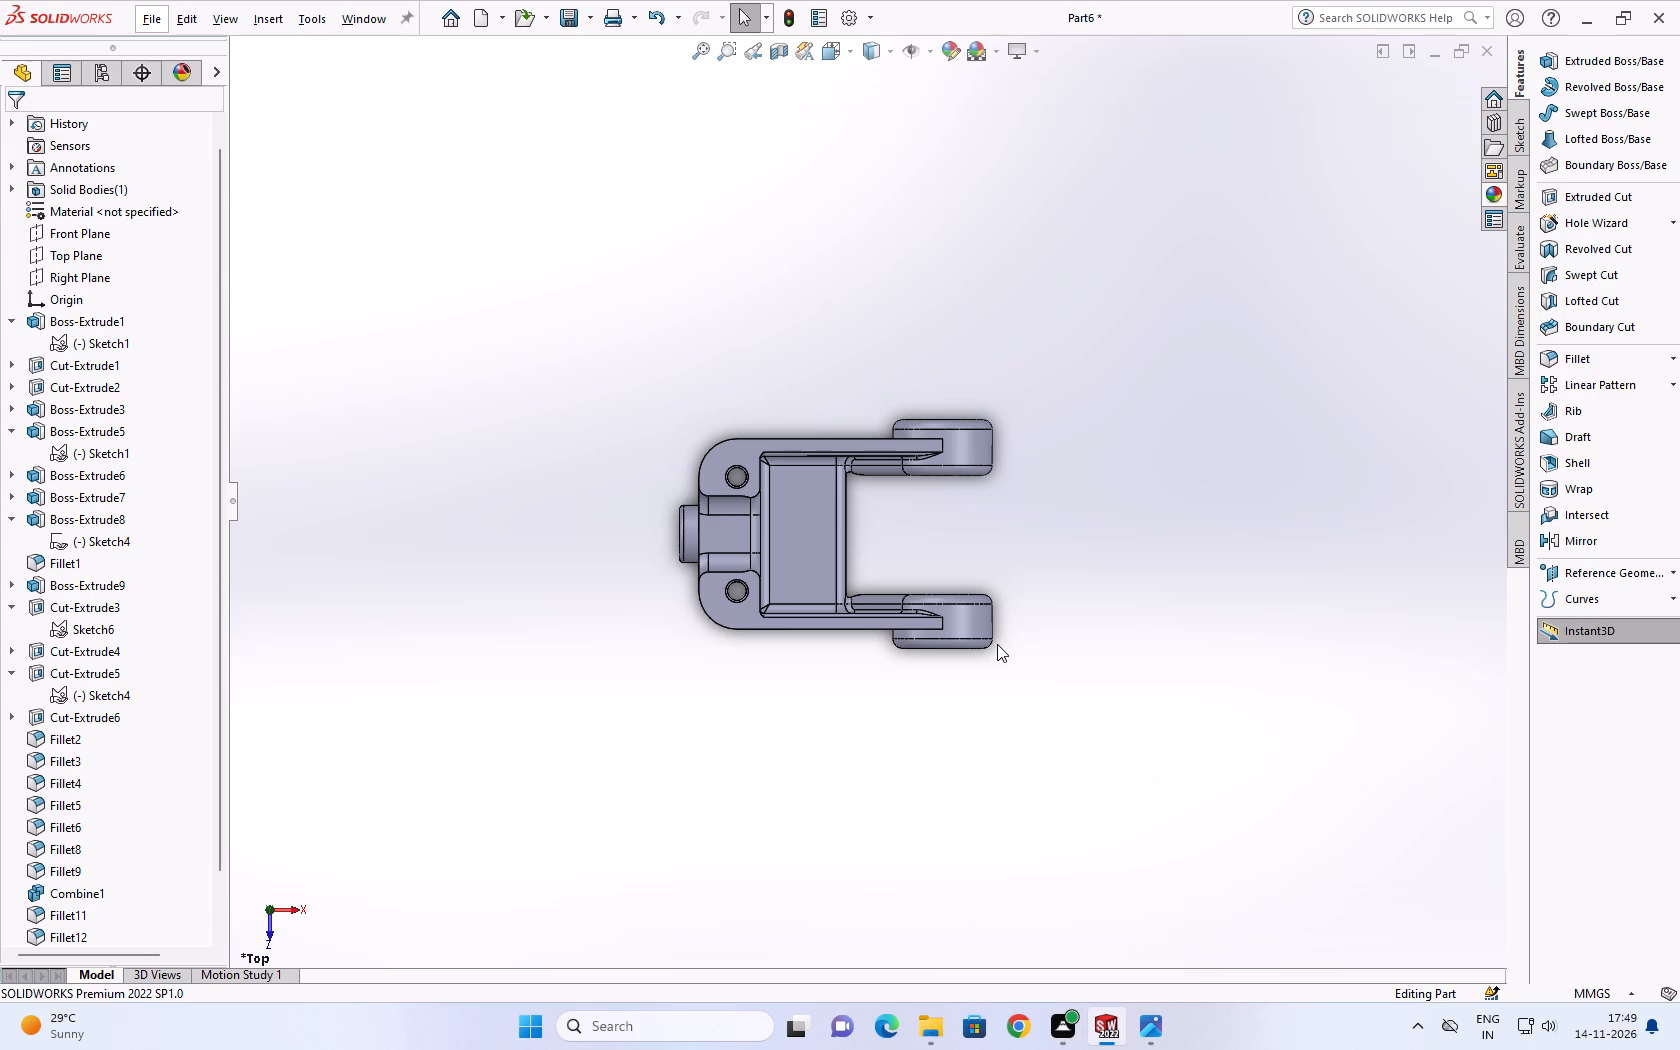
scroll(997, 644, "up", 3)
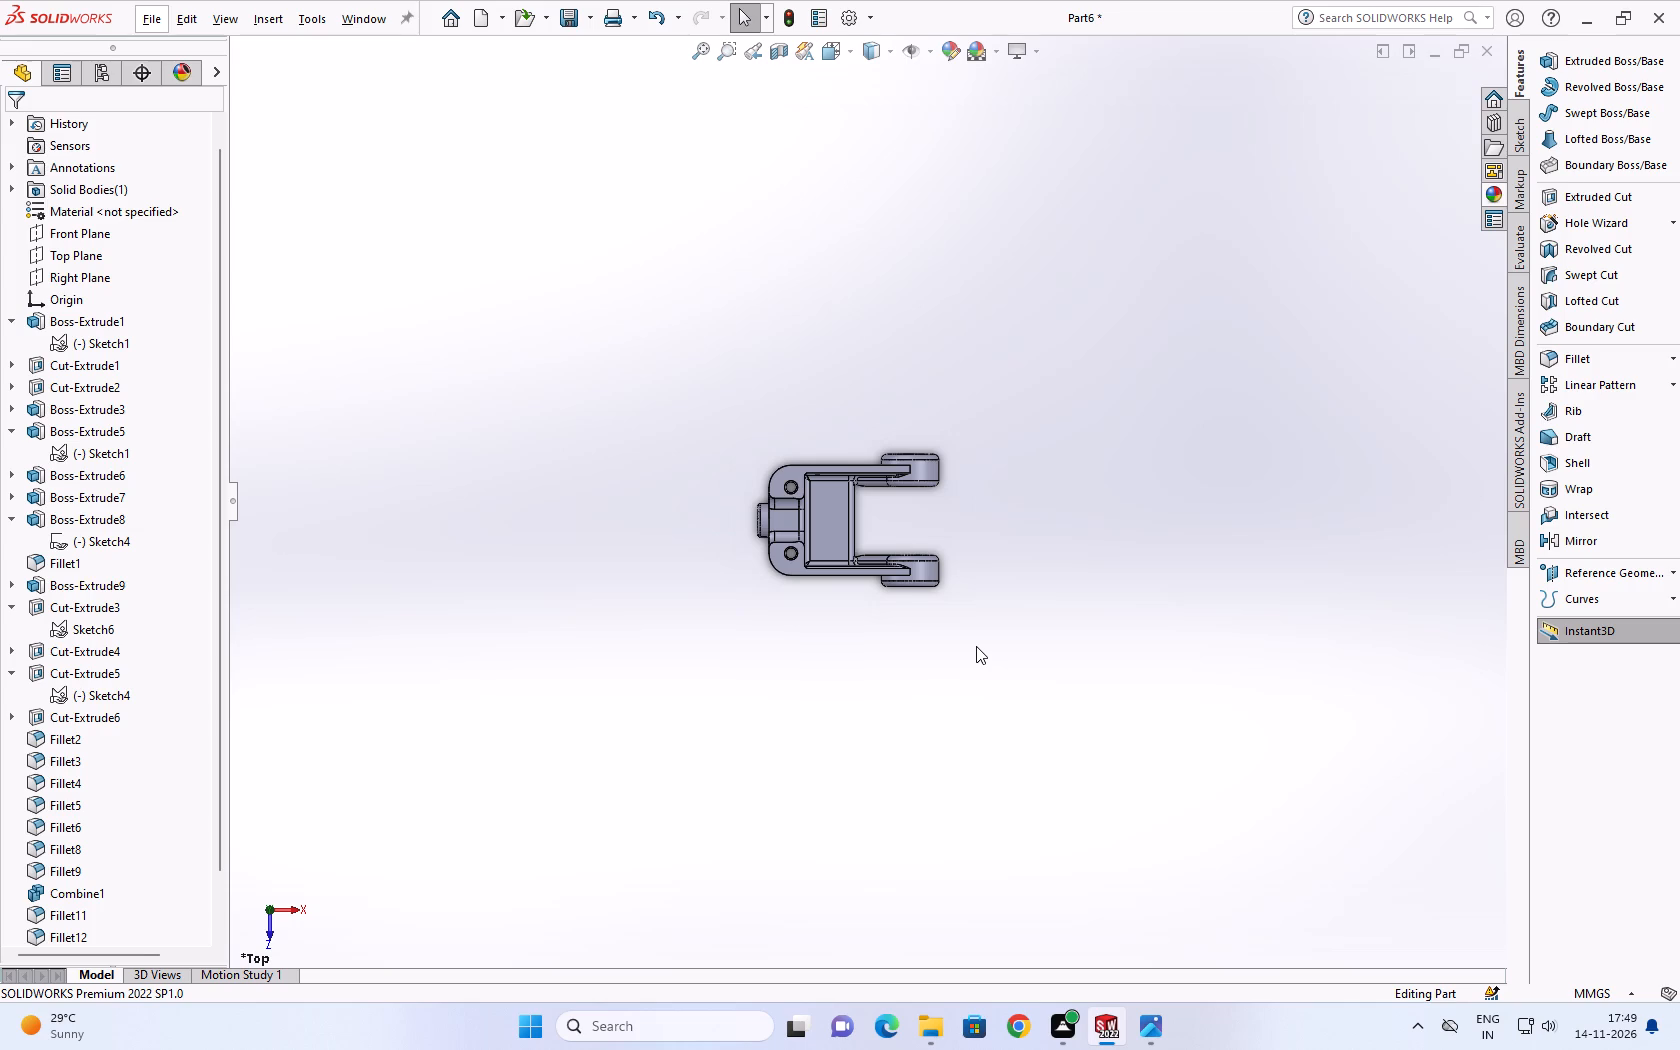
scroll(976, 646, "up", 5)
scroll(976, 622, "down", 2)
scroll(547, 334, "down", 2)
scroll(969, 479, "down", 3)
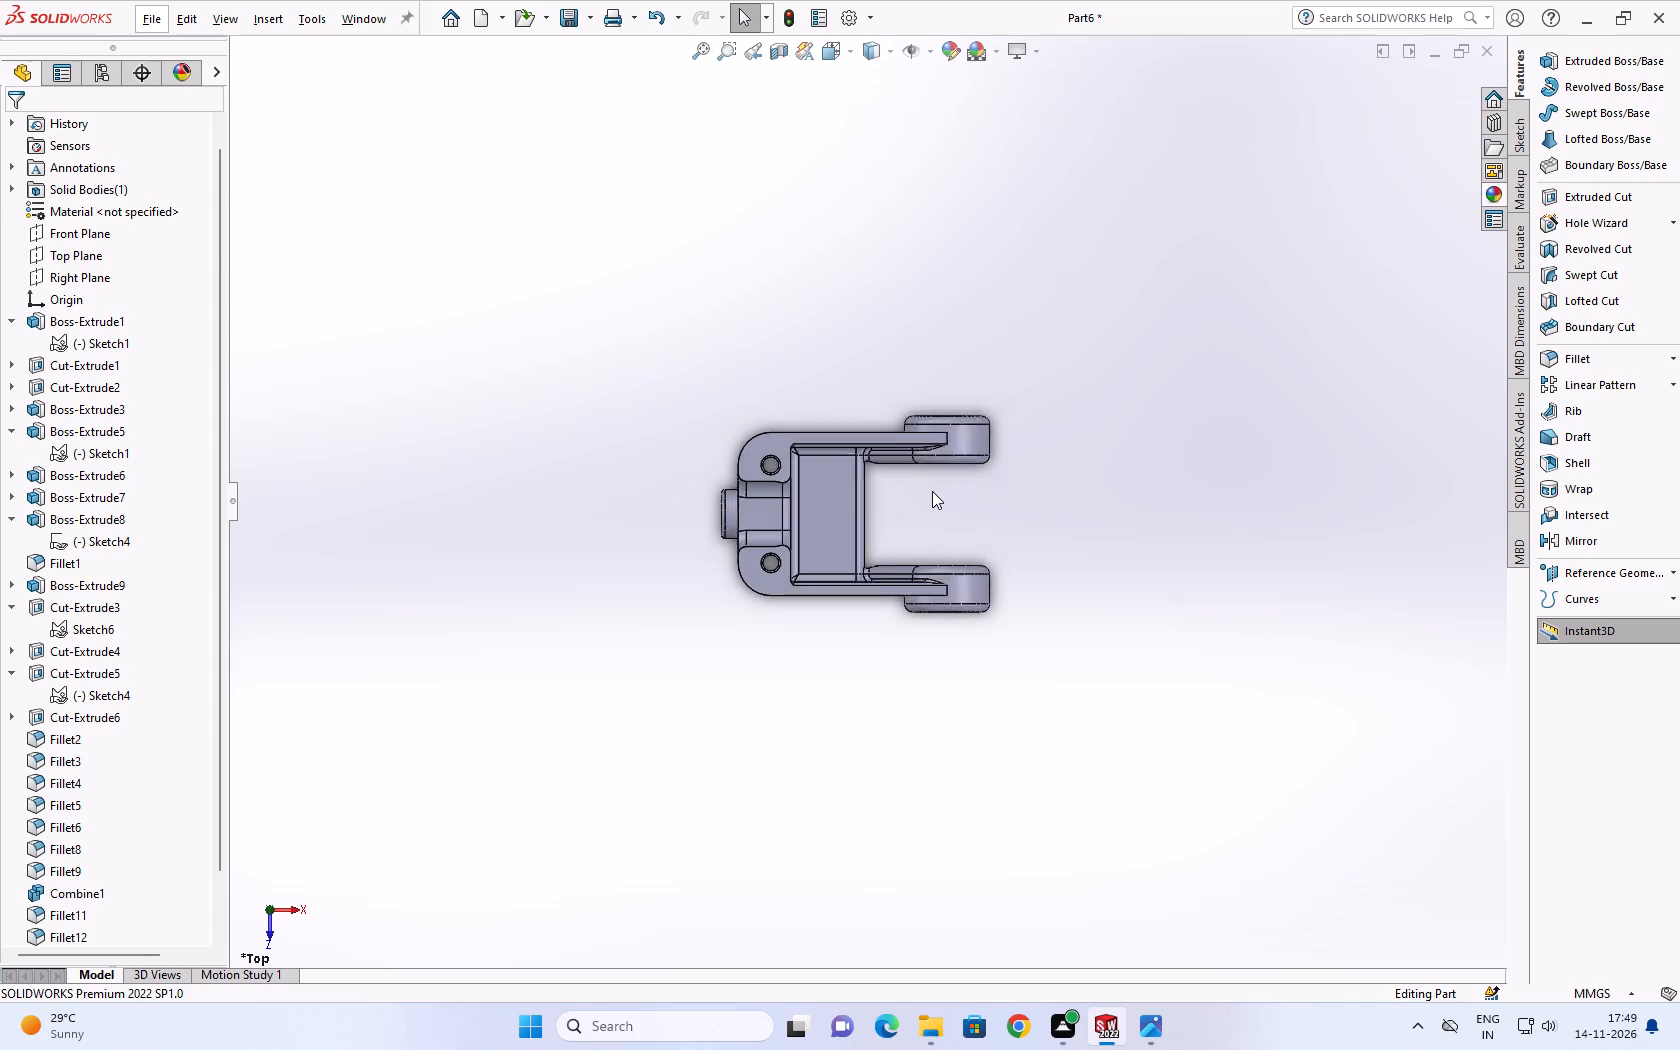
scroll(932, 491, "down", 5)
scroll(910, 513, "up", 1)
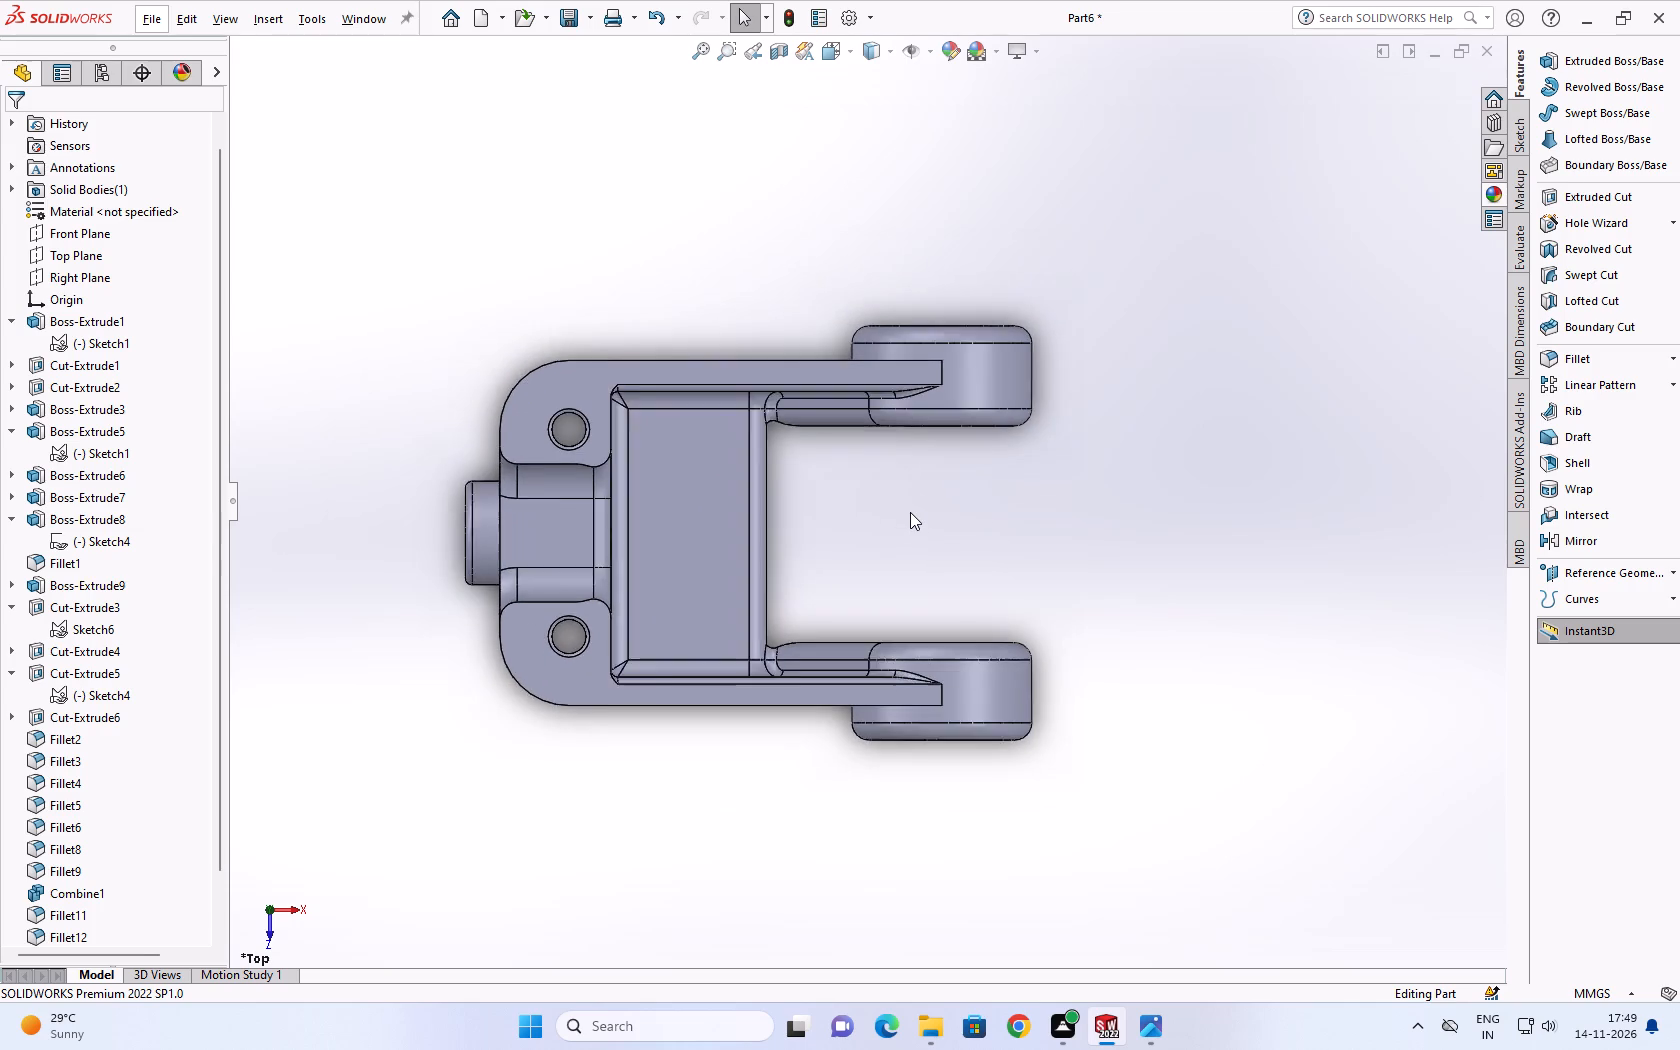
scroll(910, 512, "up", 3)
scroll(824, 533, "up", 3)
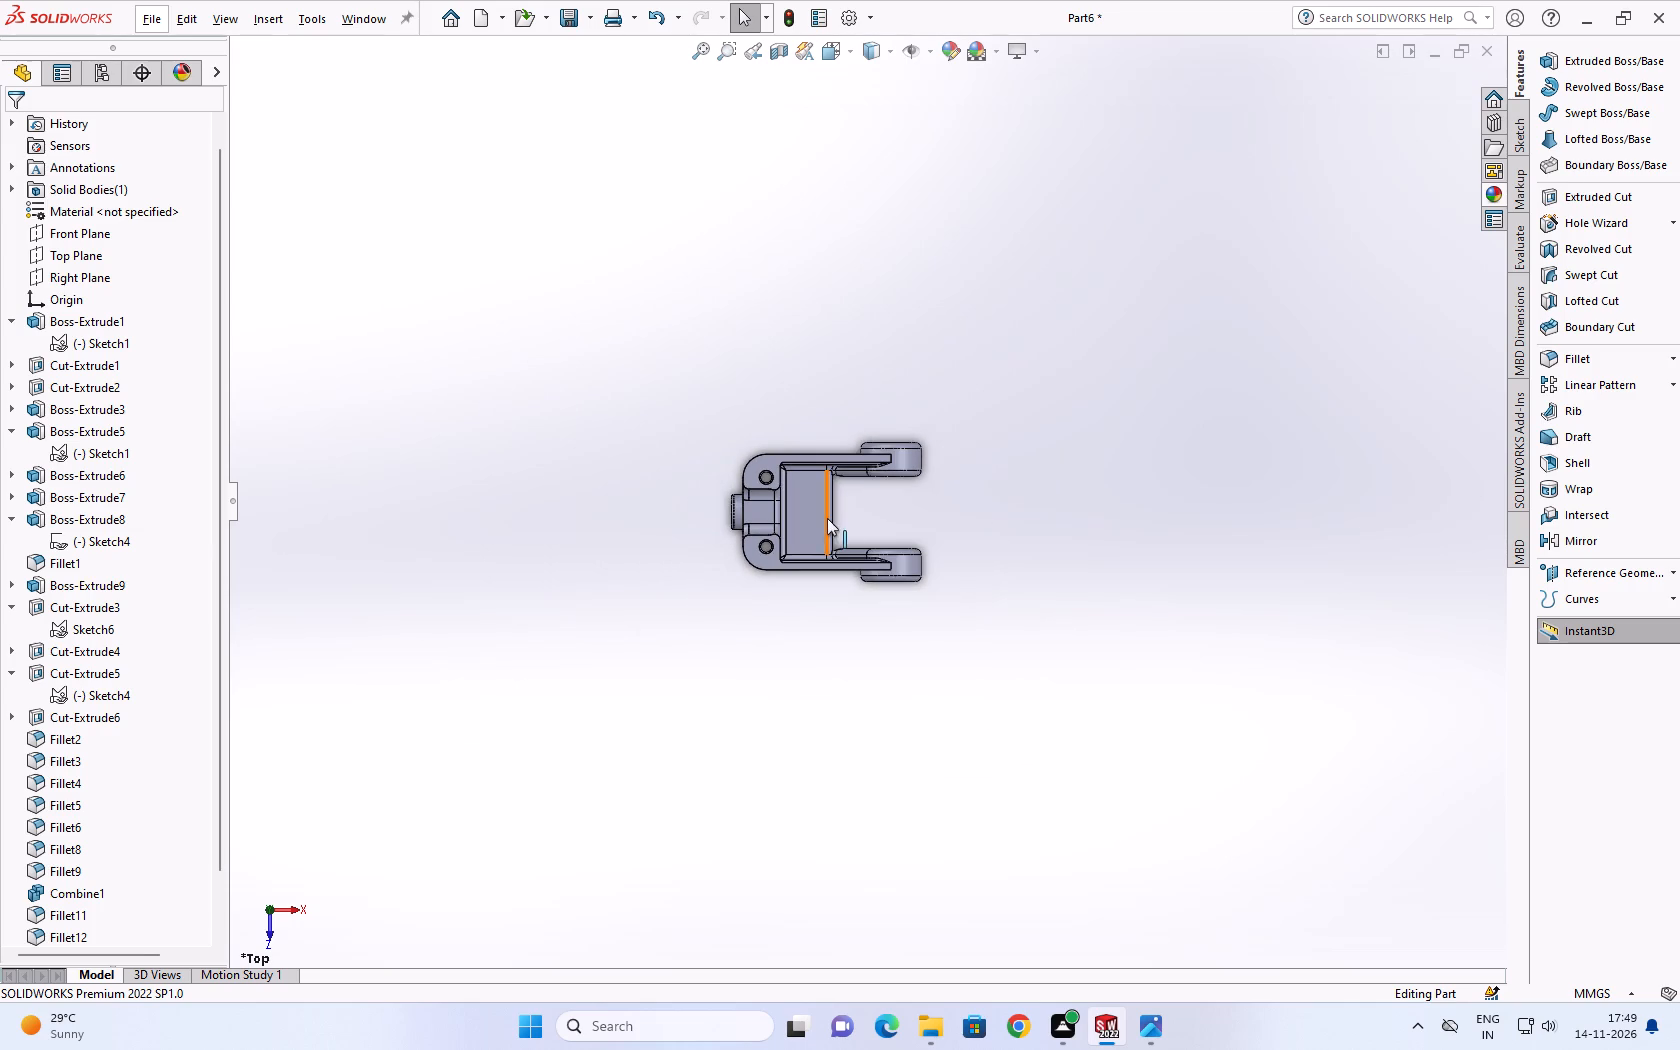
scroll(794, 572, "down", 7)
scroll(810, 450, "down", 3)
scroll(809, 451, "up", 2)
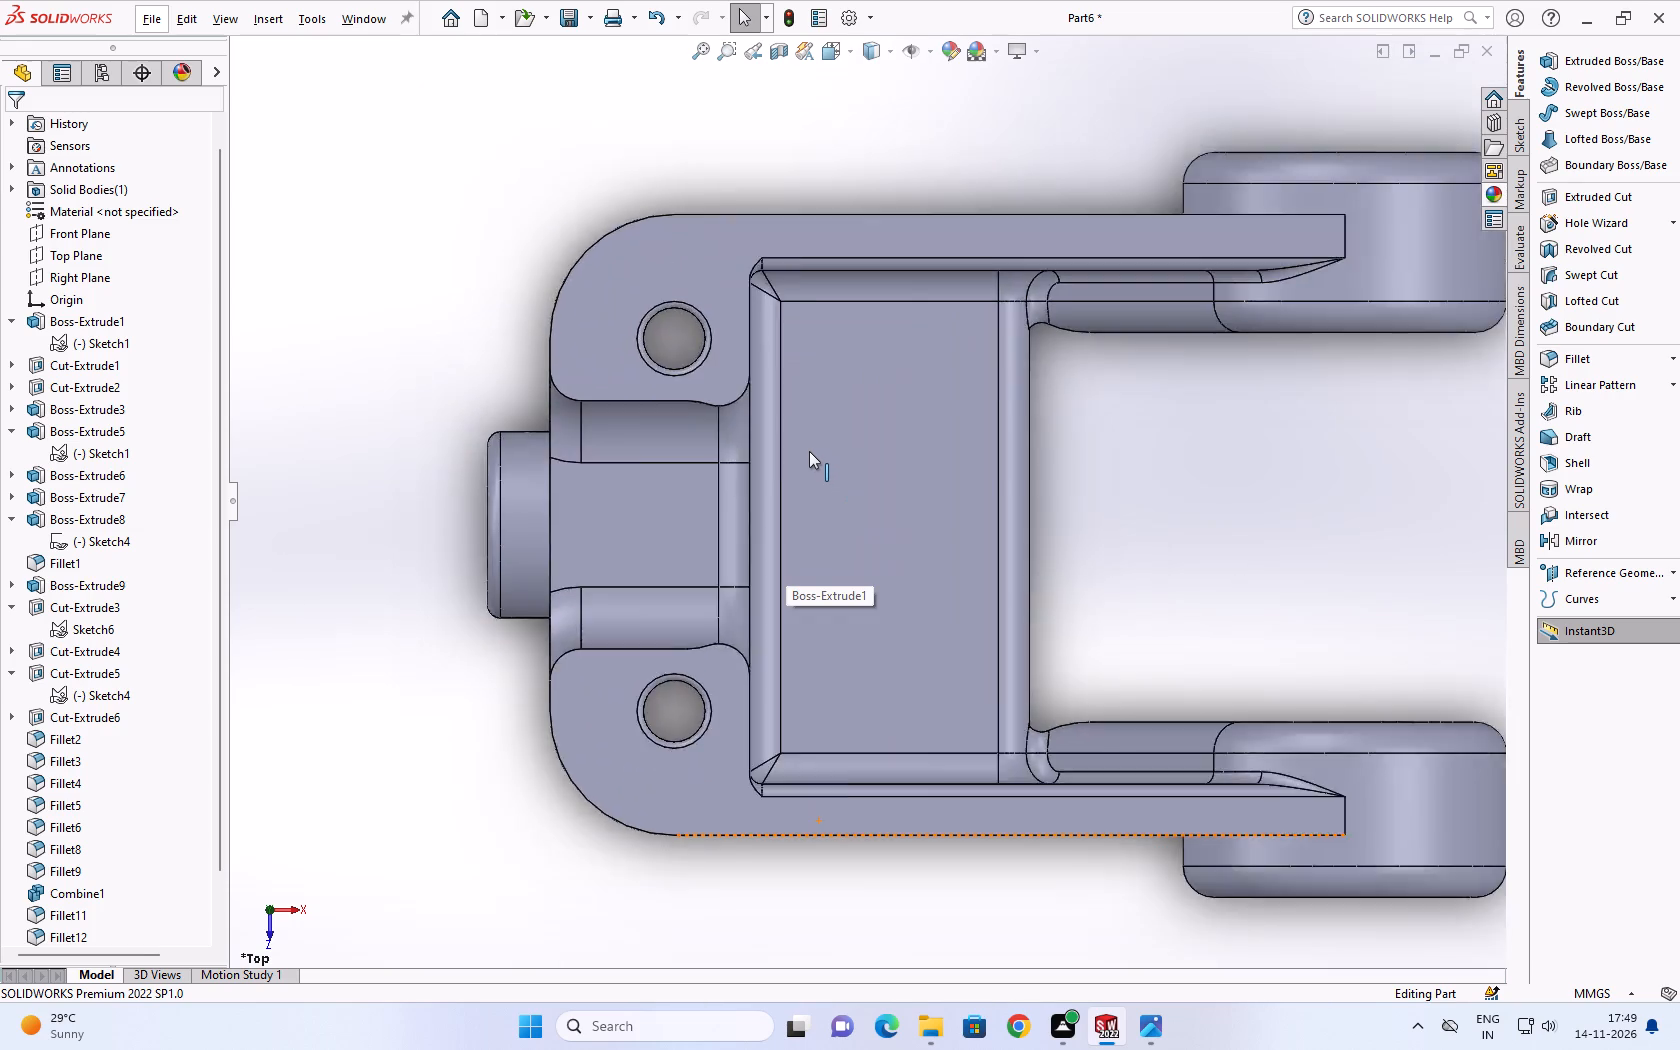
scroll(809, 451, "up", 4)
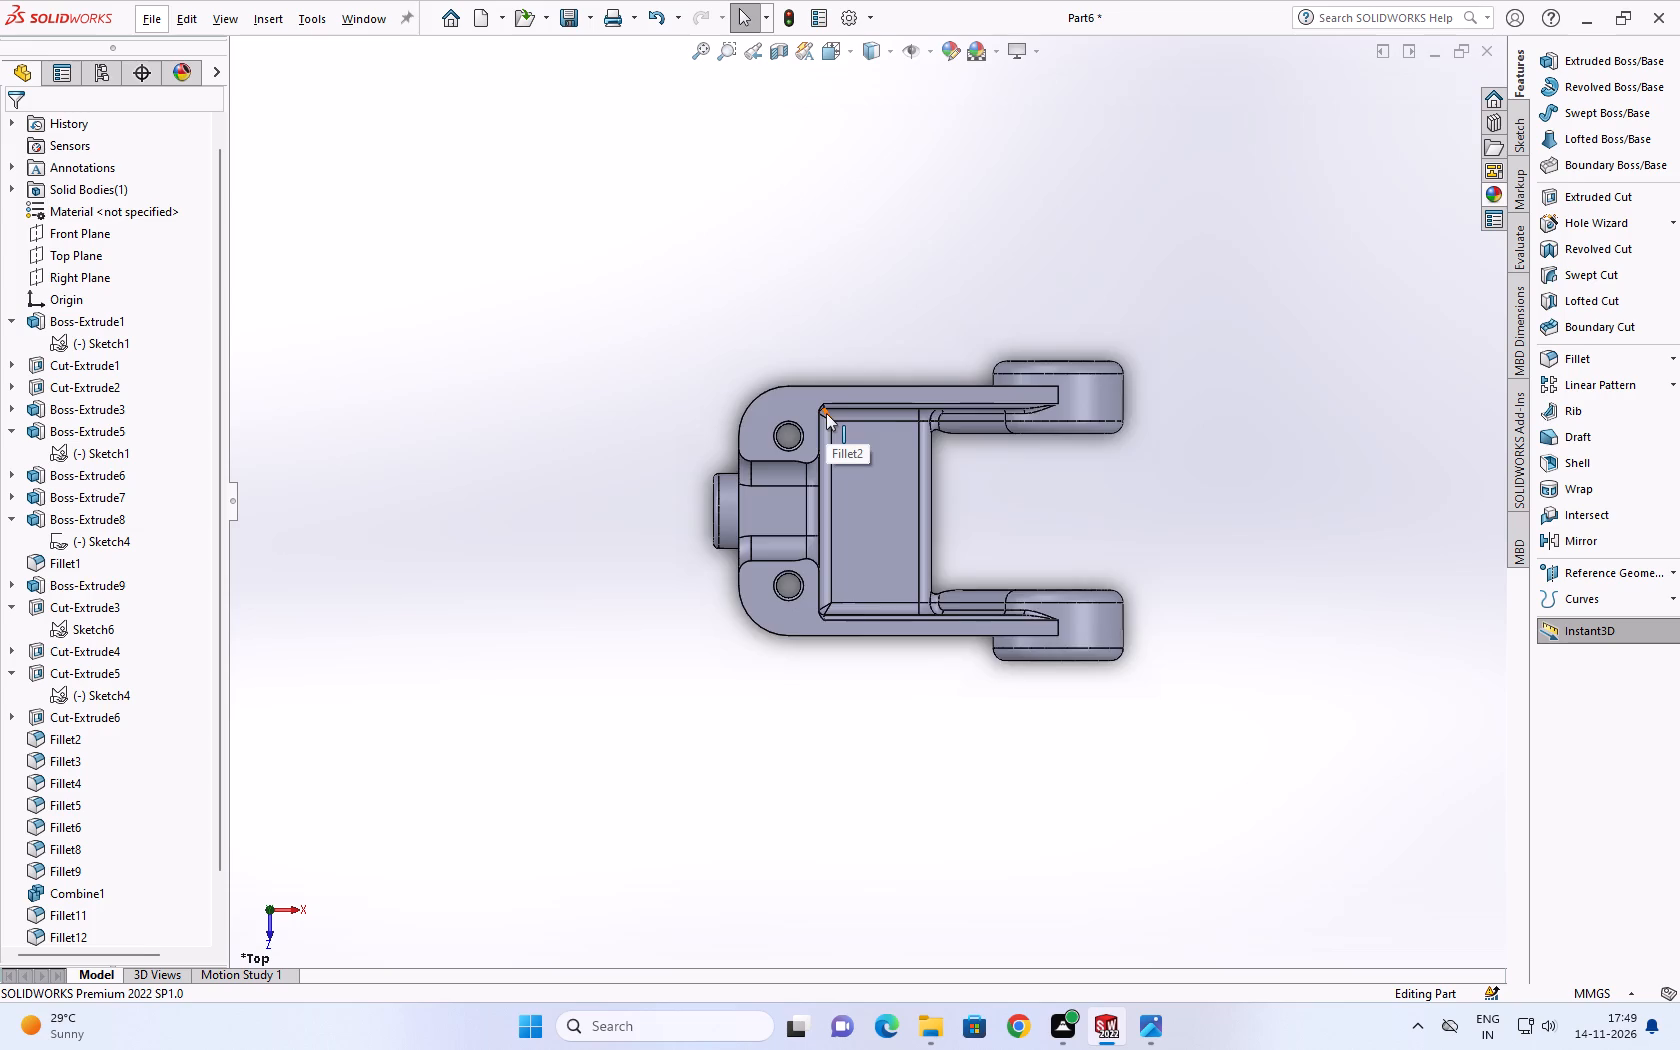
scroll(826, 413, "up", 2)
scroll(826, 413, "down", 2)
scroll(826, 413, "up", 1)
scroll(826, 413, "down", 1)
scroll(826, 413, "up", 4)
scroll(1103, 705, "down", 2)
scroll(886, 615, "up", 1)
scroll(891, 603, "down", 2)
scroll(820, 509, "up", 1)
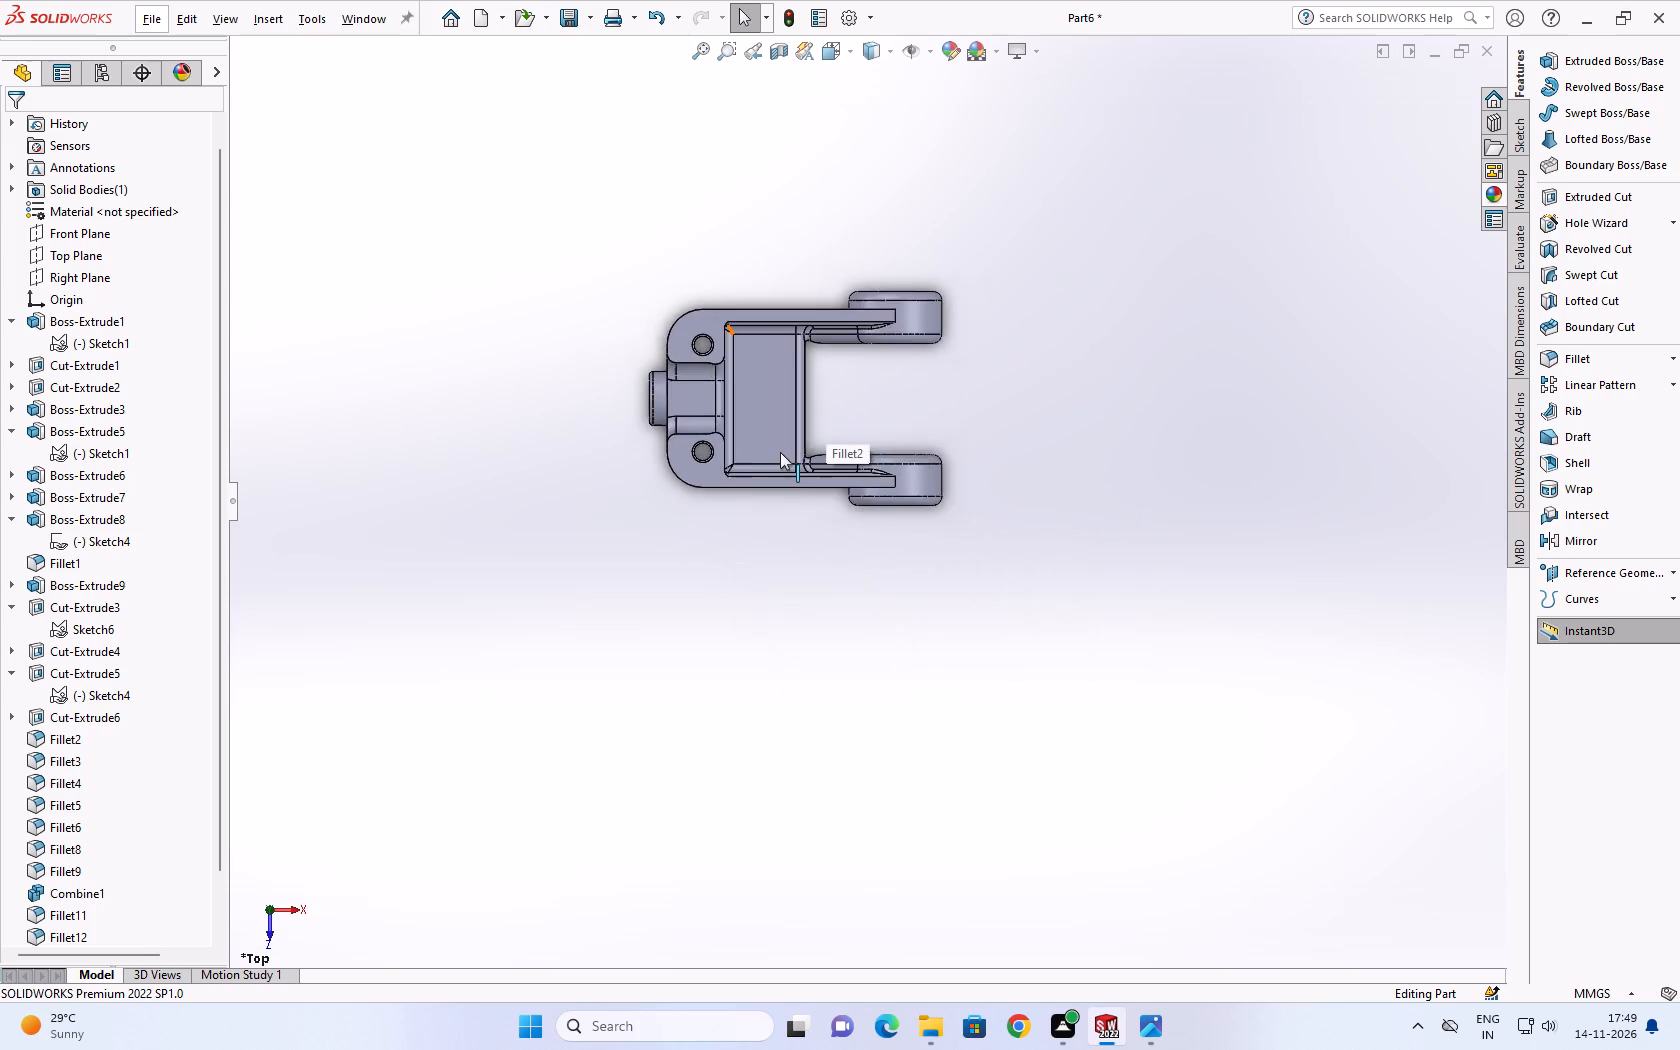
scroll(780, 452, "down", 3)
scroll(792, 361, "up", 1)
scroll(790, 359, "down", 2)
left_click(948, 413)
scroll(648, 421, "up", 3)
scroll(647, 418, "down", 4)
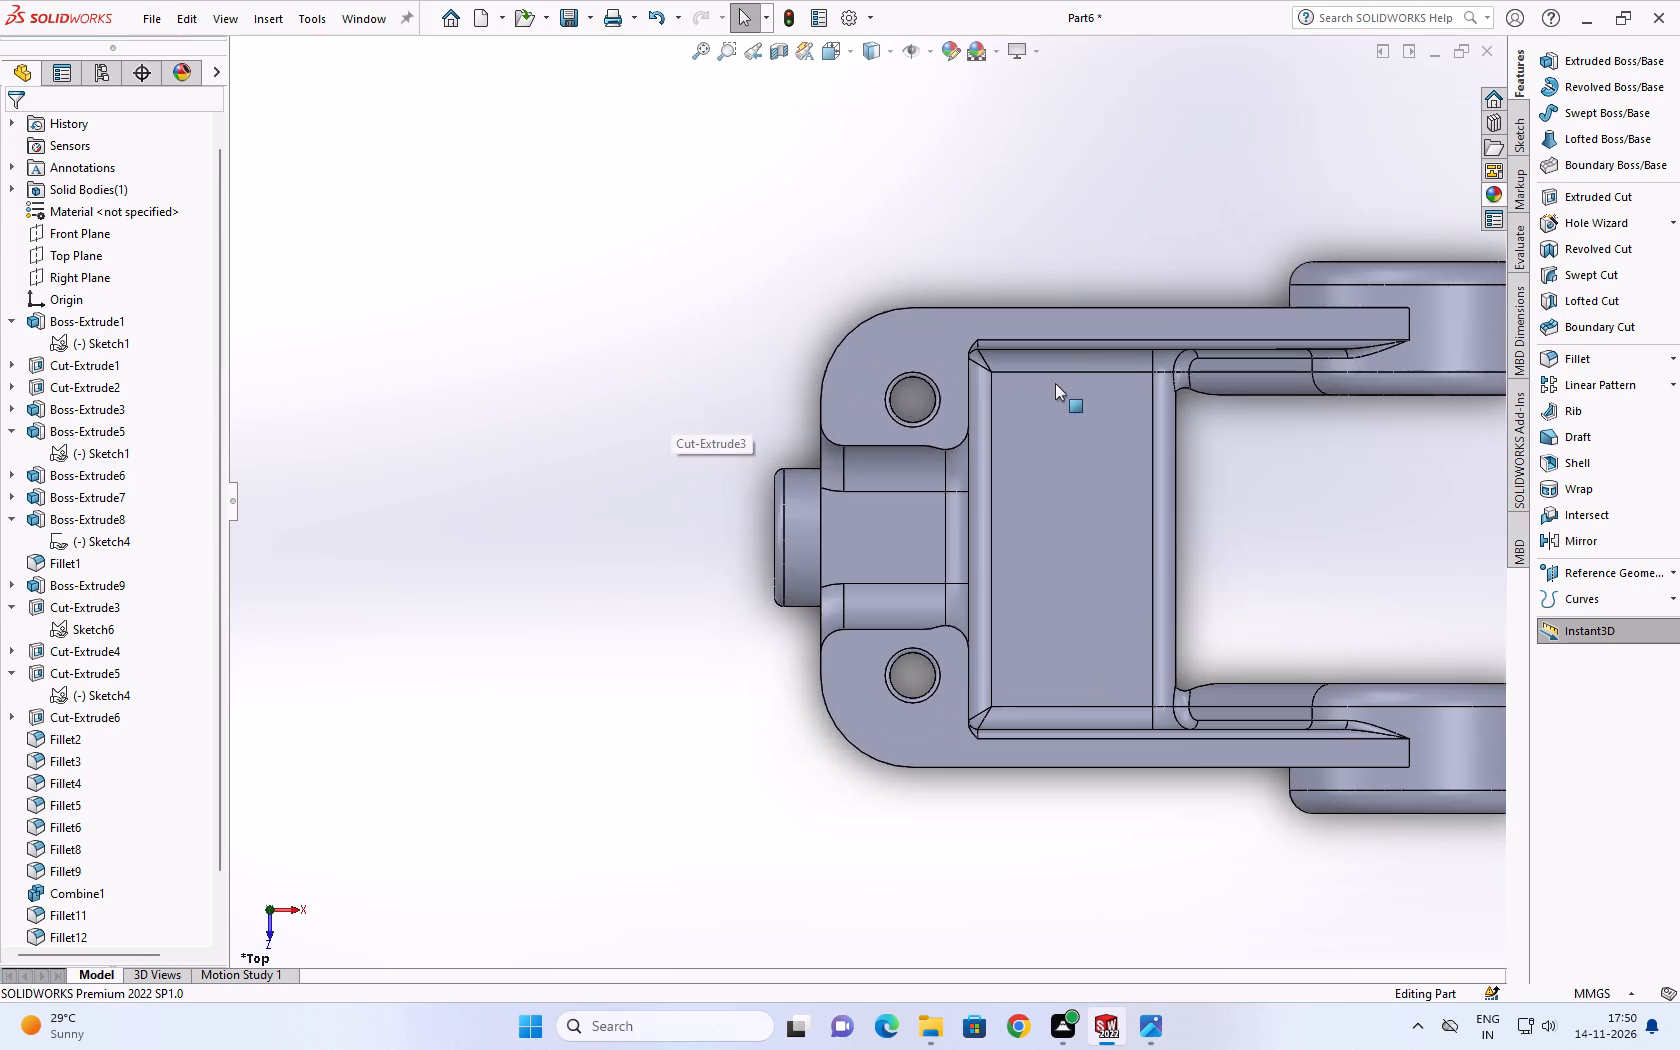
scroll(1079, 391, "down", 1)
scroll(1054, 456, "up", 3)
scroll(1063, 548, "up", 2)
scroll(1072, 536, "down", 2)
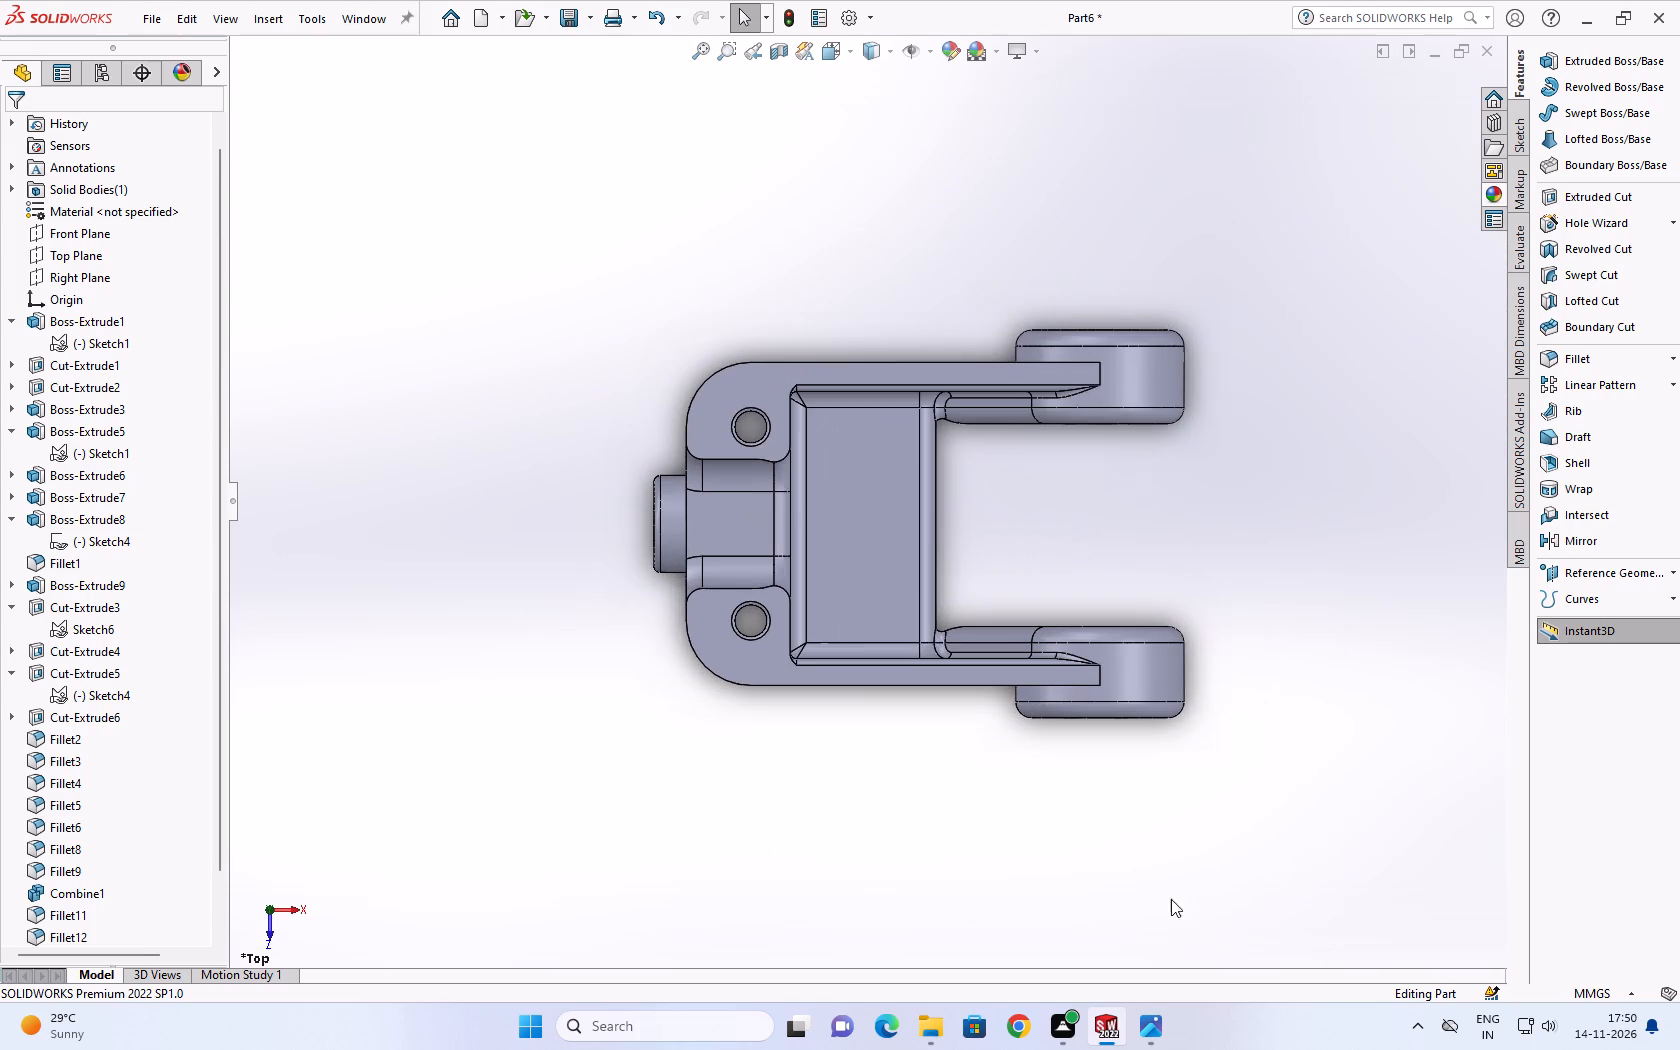
Switch to the Photos window with the bracket's reference drawing, examine its views, and return to the SOLIDWORKS part.
left_click(1145, 1028)
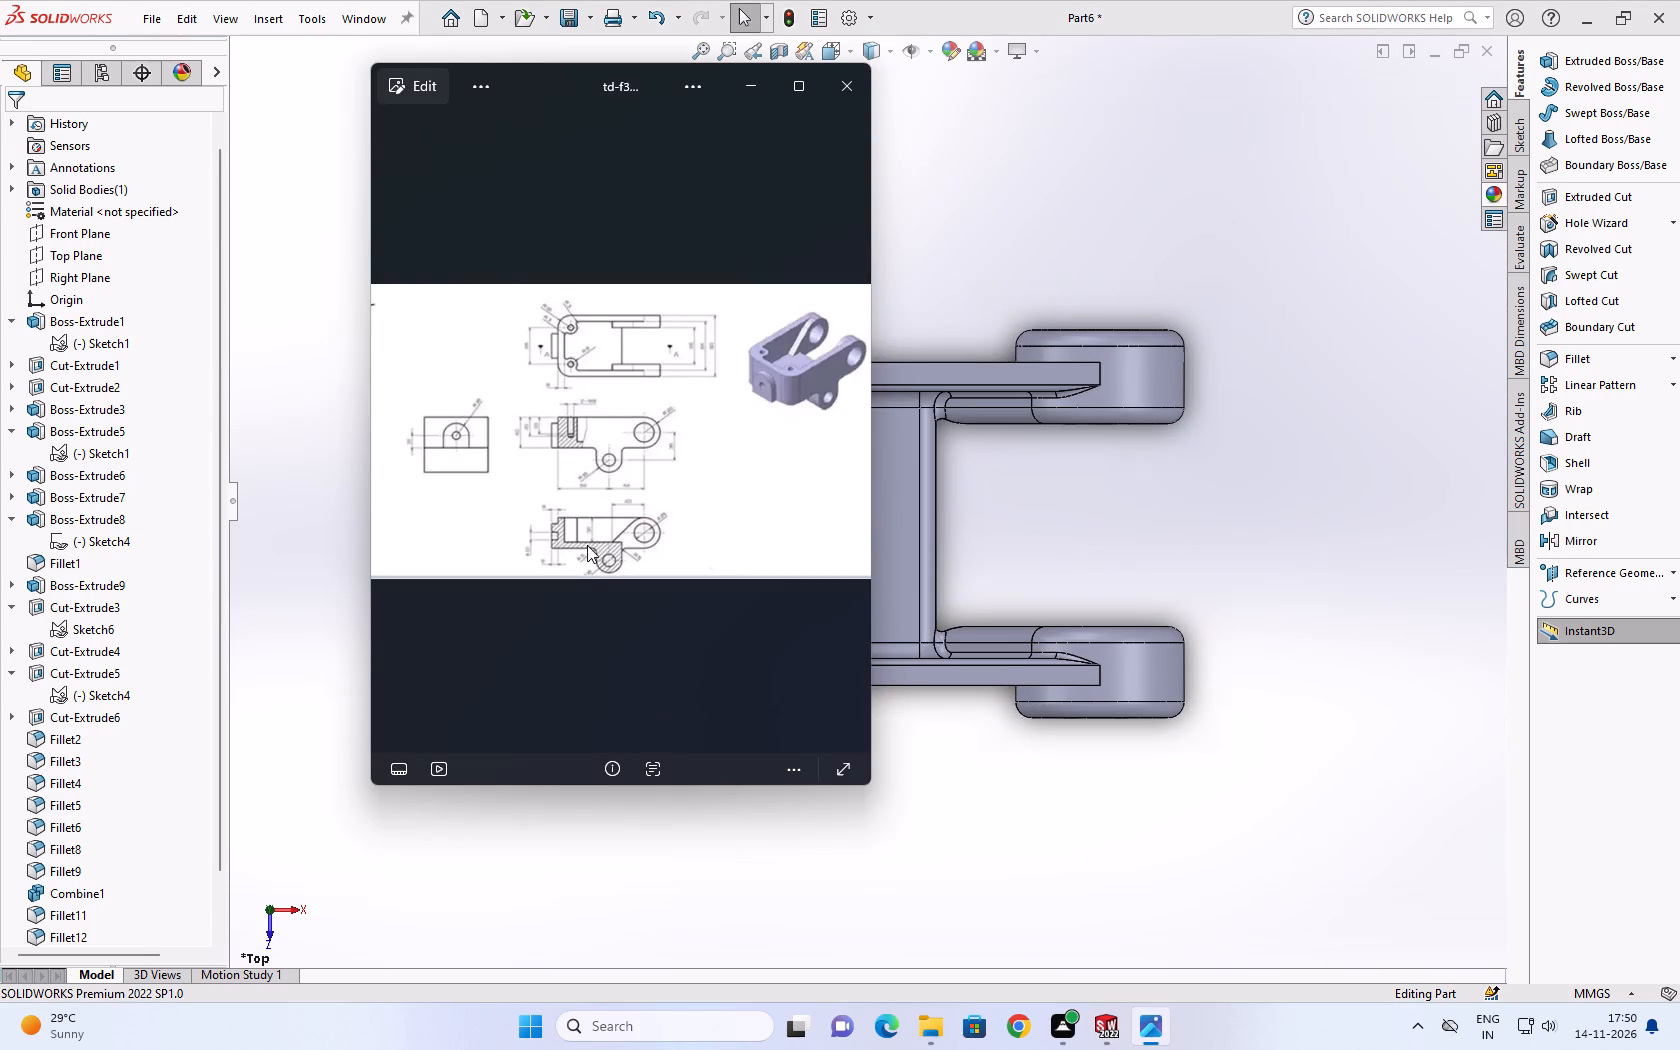
scroll(590, 544, "up", 3)
scroll(603, 554, "down", 12)
left_click(1315, 534)
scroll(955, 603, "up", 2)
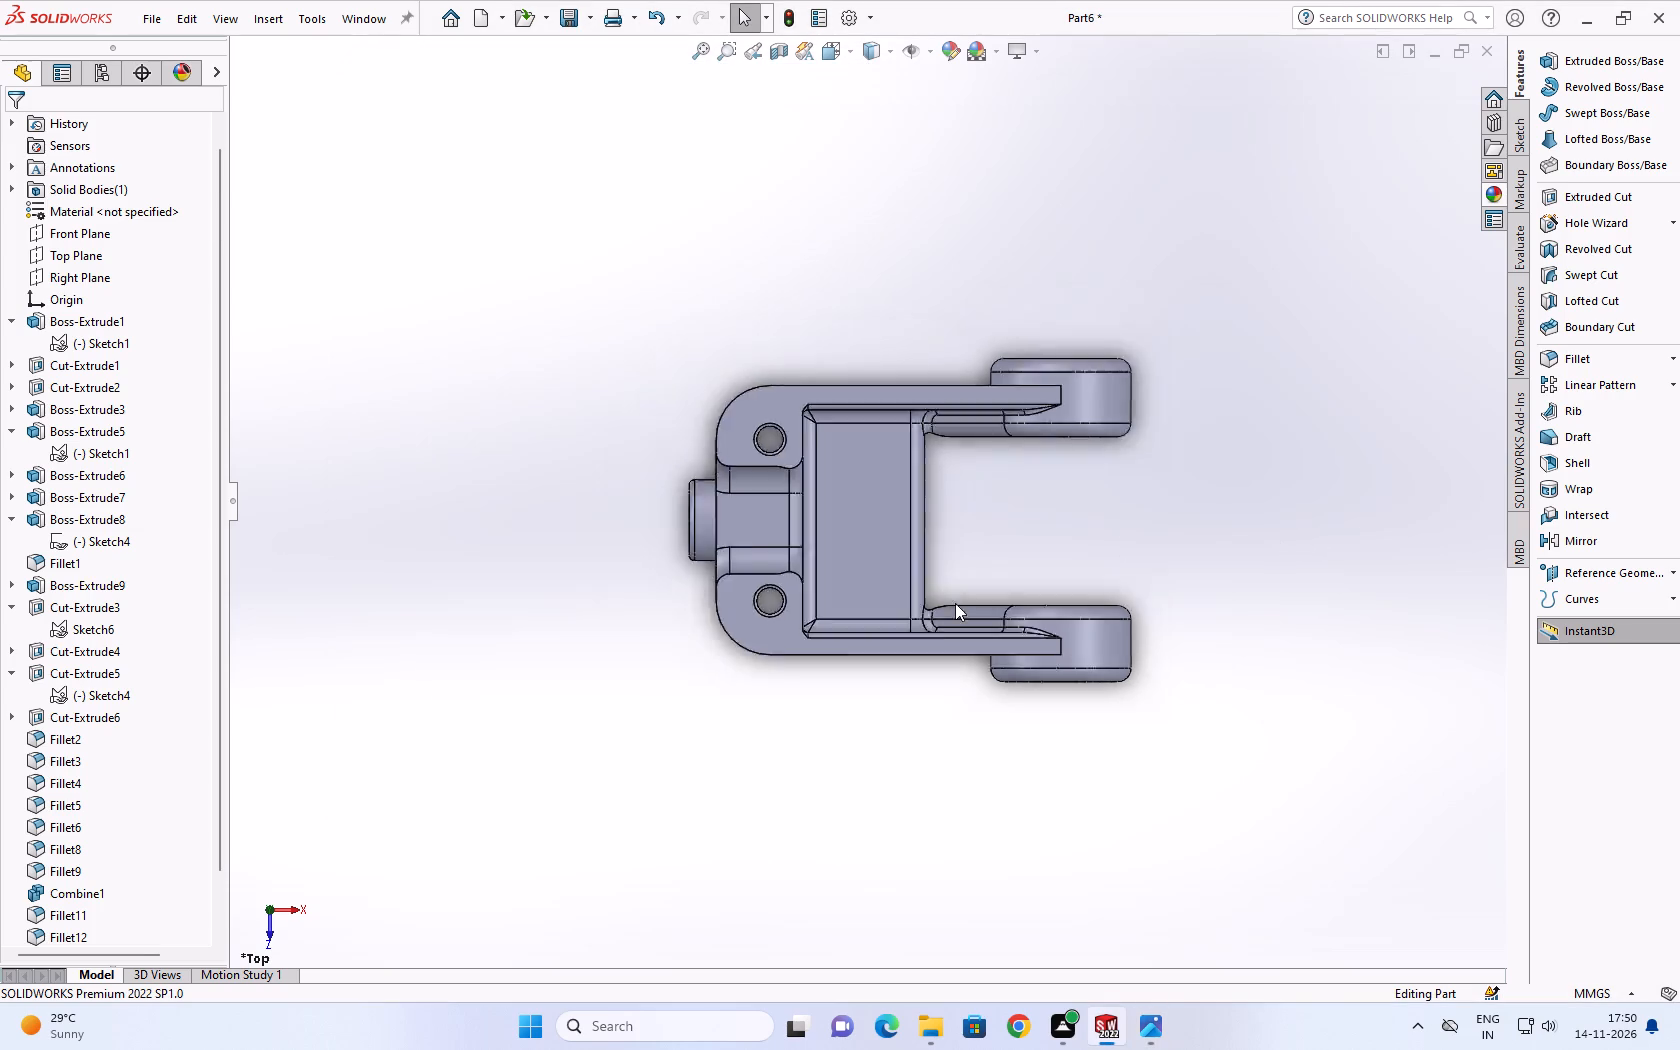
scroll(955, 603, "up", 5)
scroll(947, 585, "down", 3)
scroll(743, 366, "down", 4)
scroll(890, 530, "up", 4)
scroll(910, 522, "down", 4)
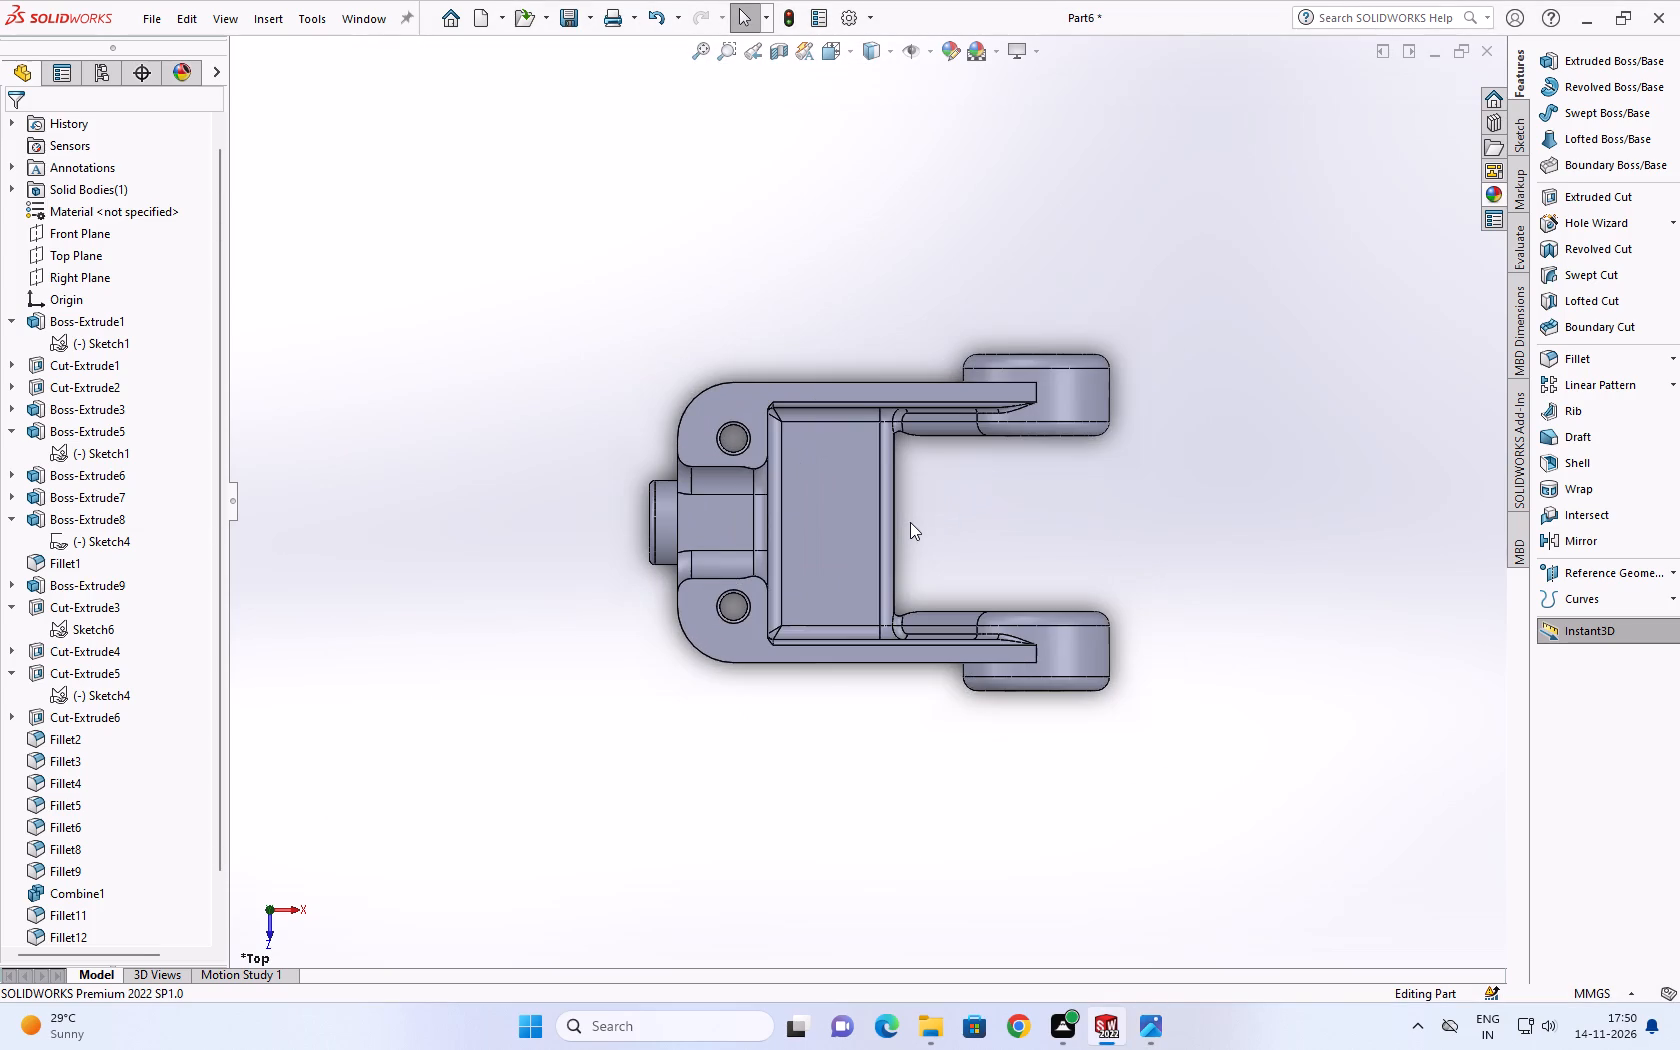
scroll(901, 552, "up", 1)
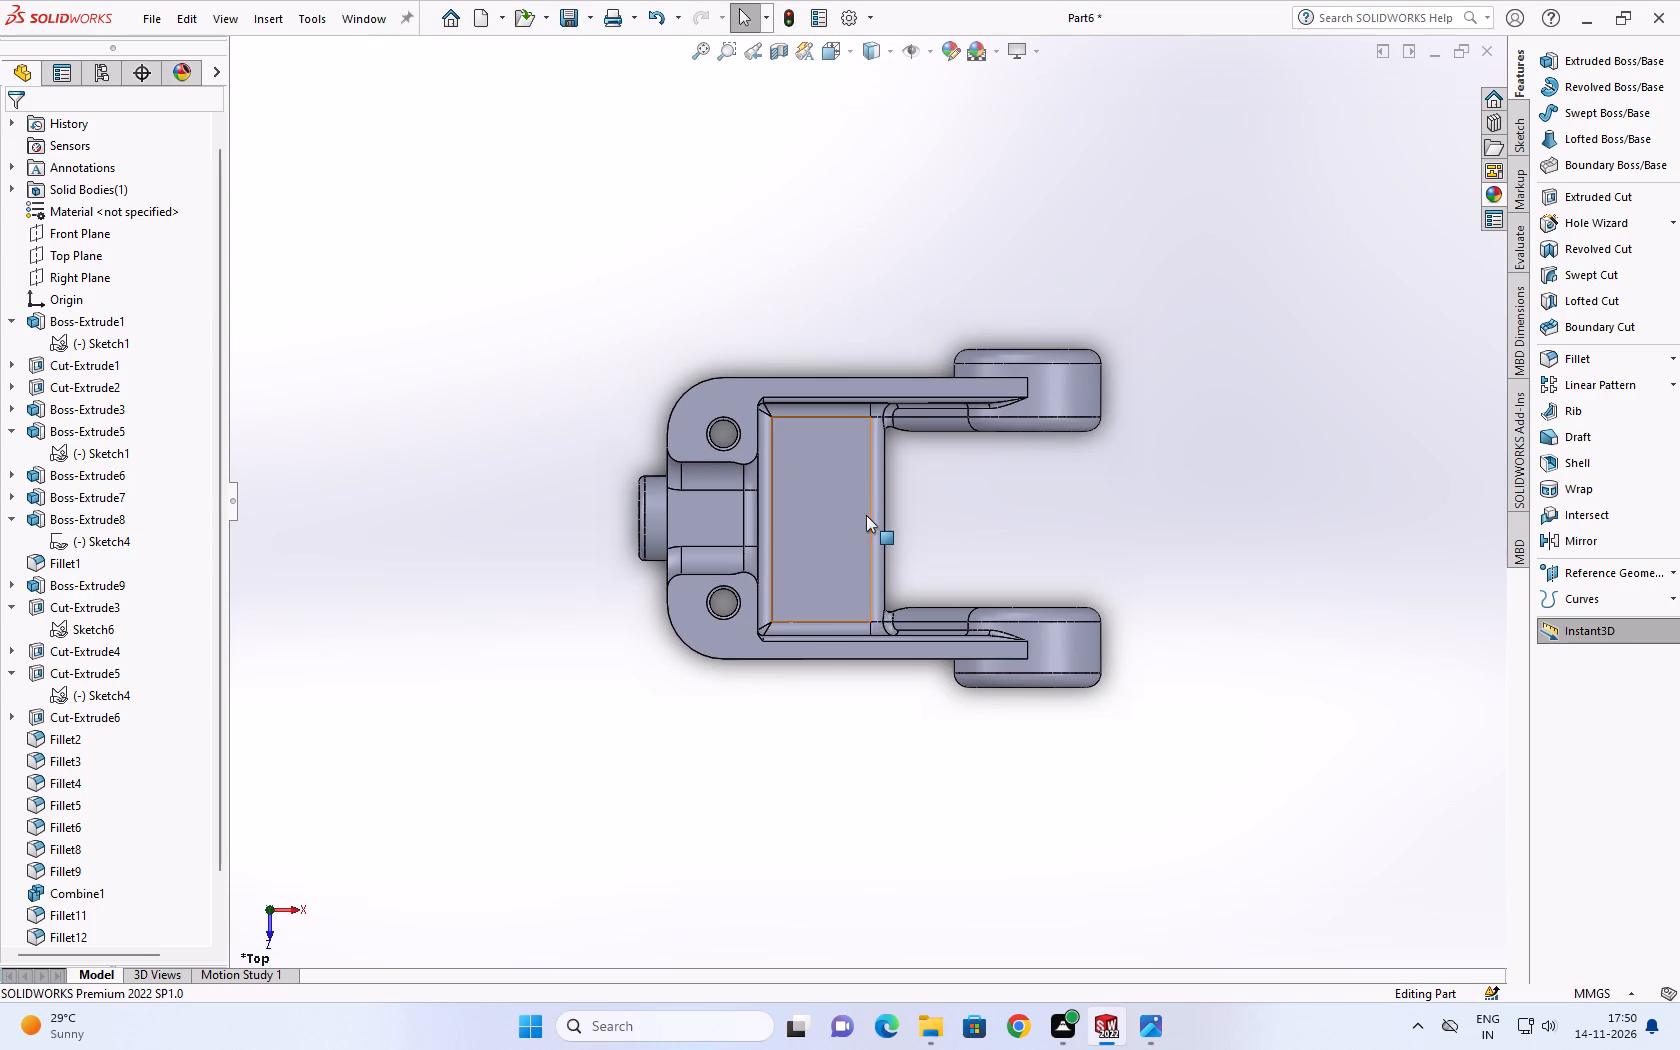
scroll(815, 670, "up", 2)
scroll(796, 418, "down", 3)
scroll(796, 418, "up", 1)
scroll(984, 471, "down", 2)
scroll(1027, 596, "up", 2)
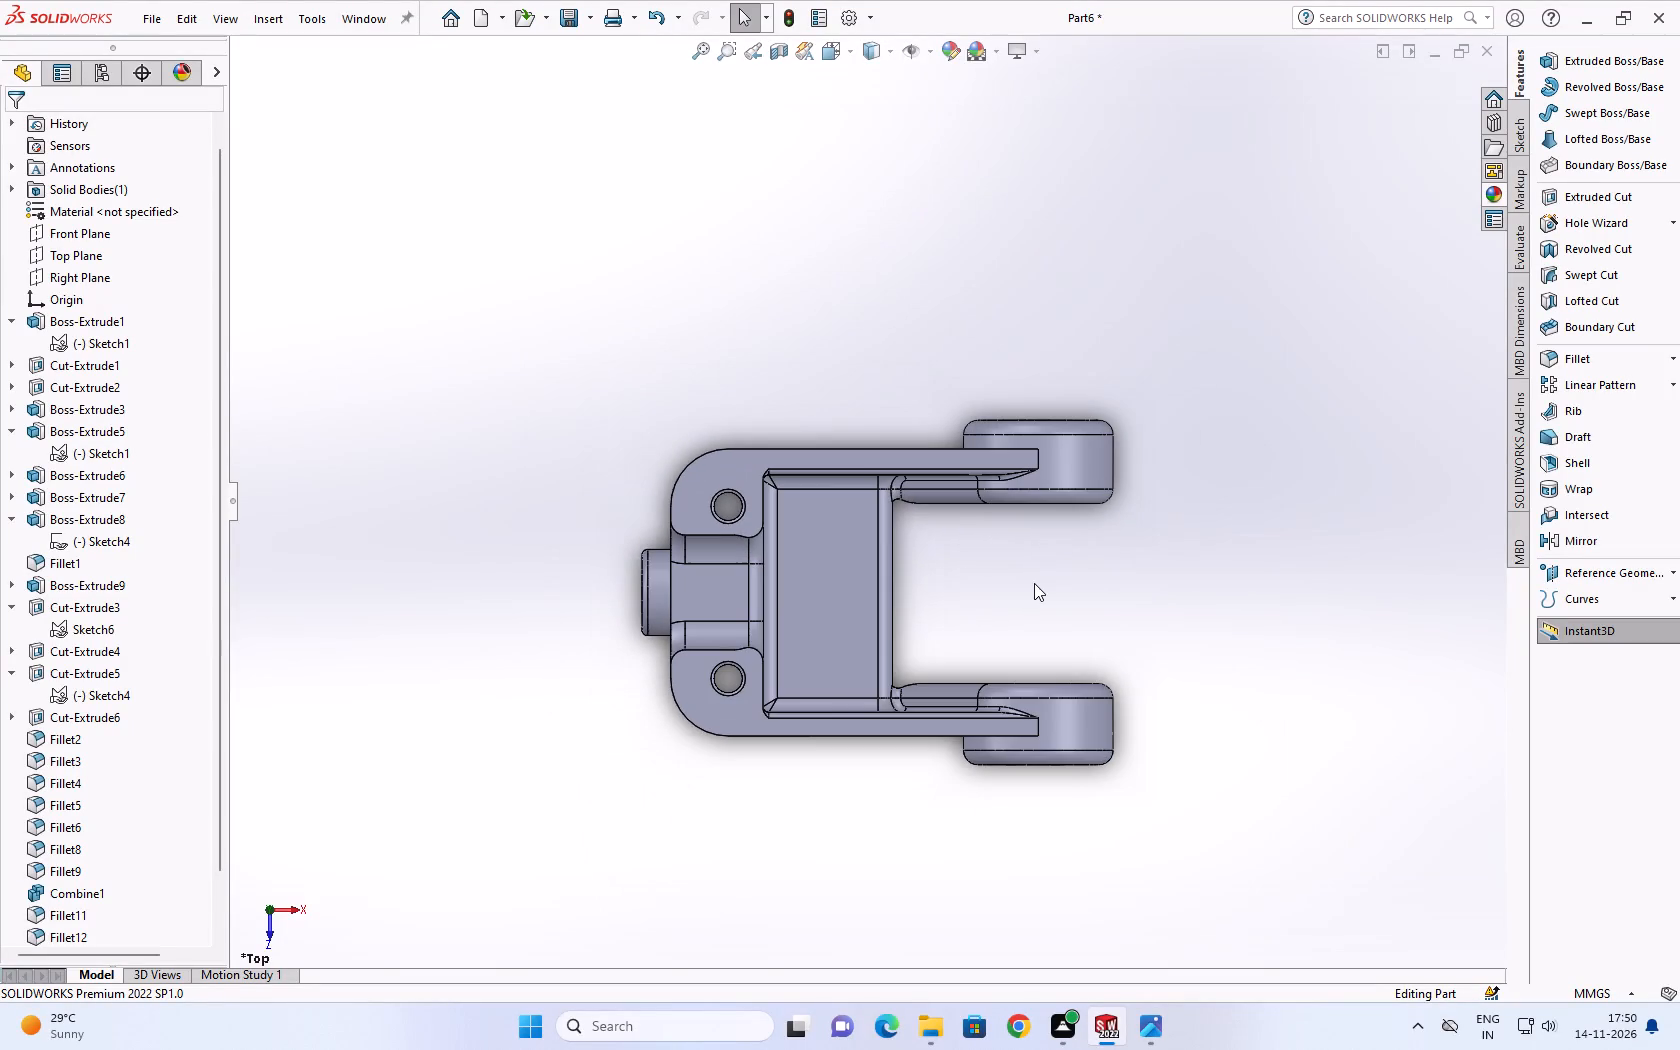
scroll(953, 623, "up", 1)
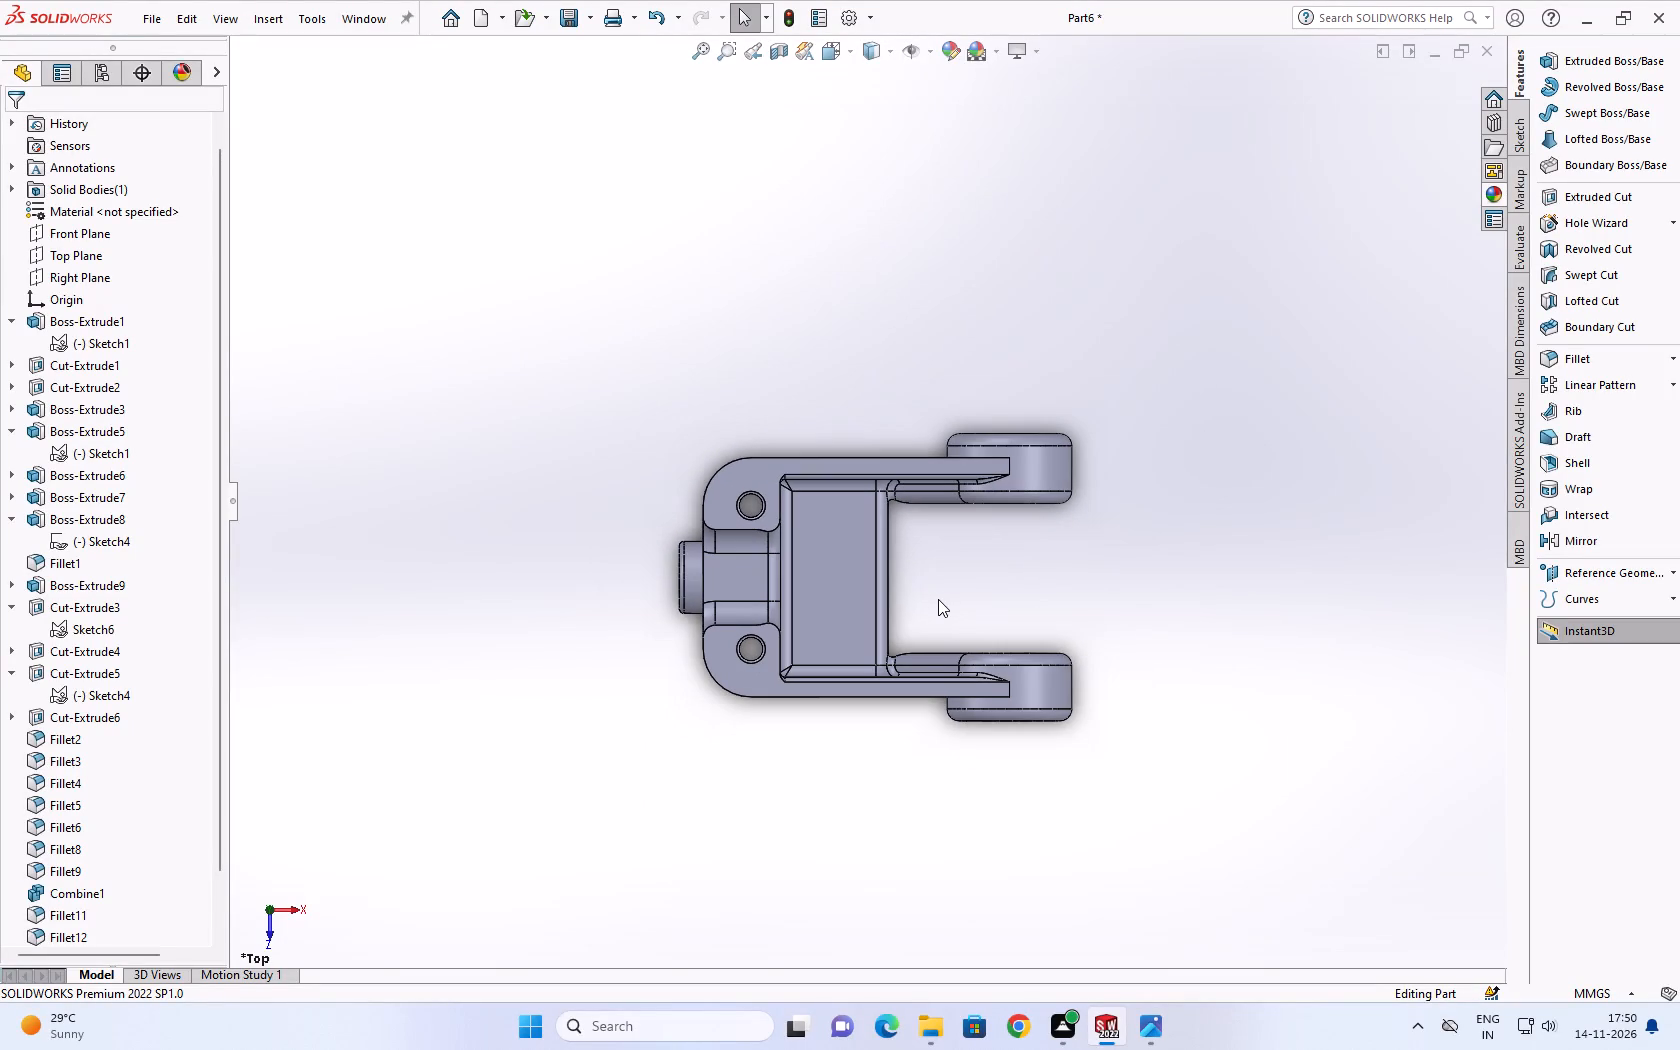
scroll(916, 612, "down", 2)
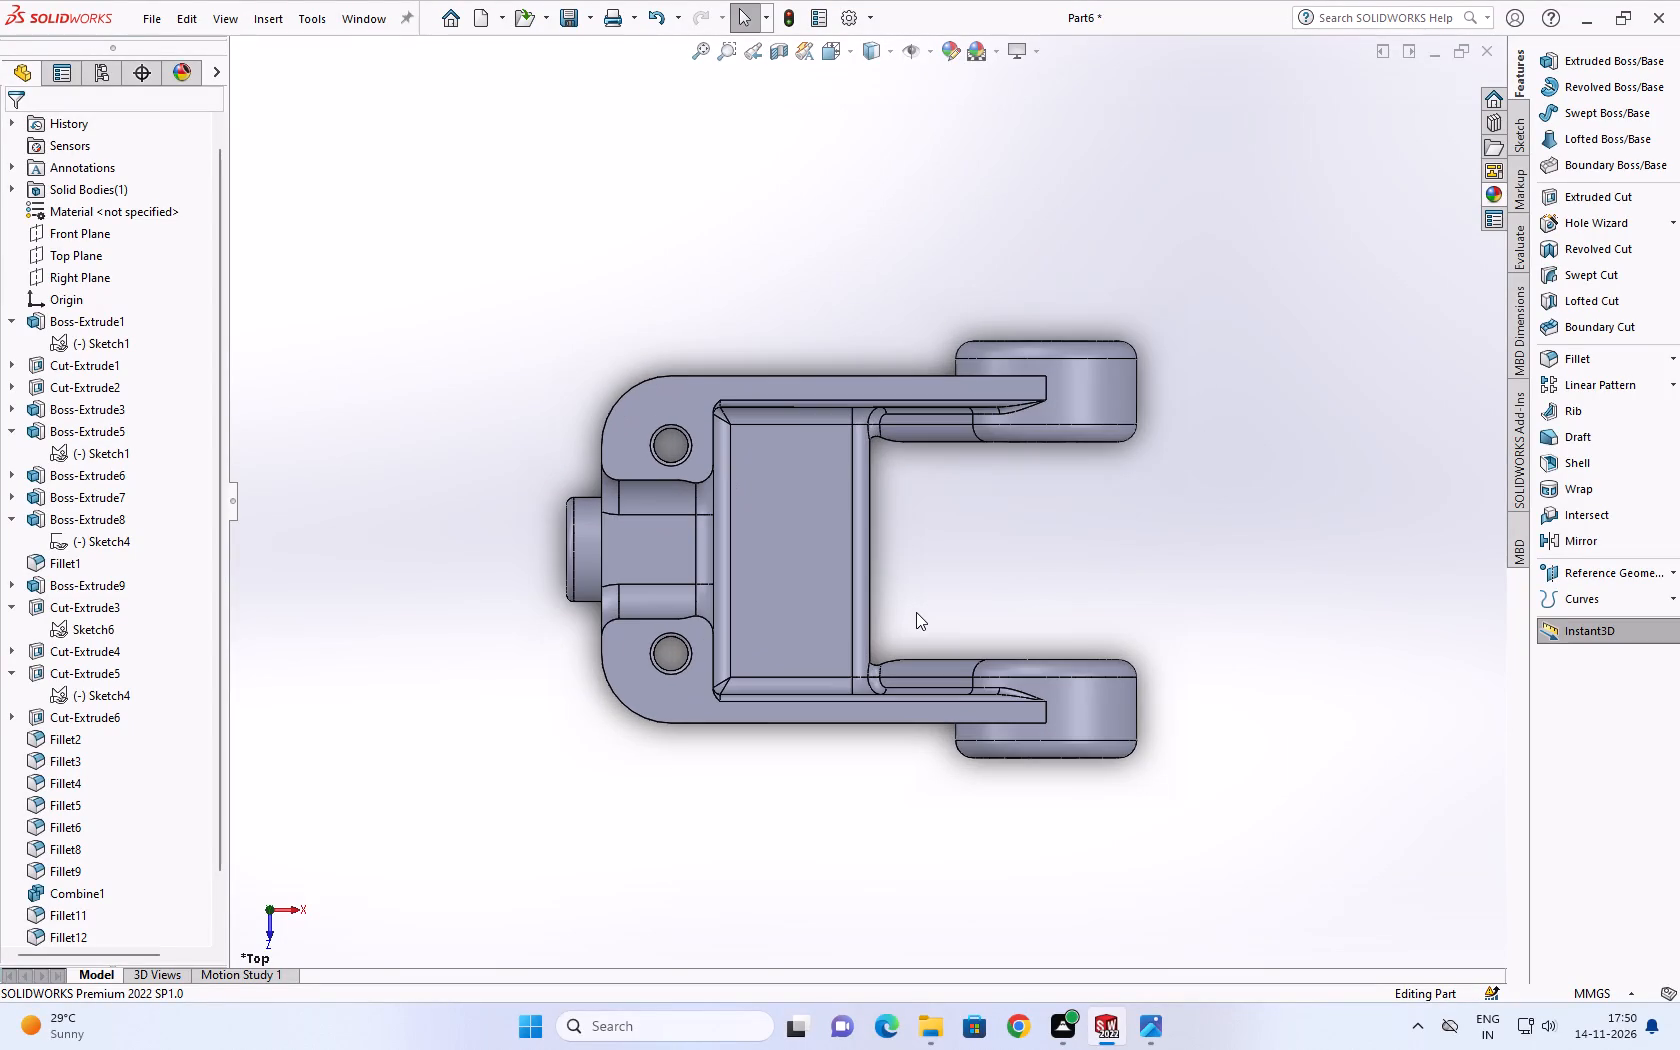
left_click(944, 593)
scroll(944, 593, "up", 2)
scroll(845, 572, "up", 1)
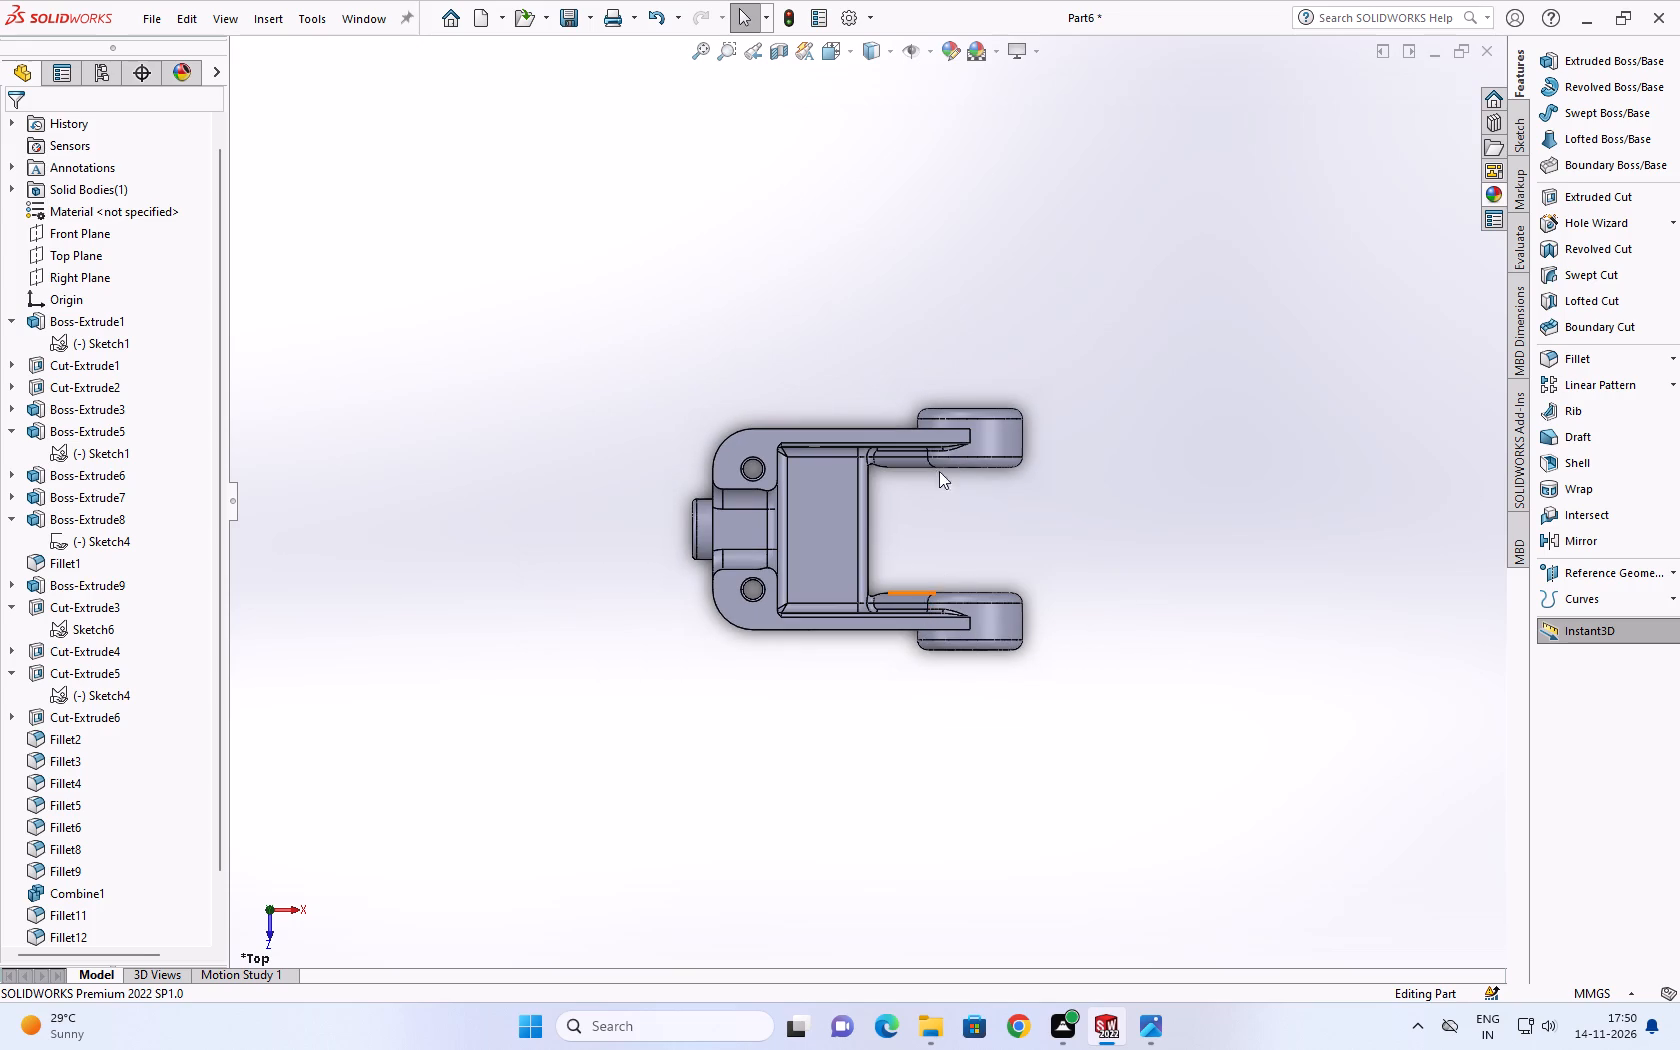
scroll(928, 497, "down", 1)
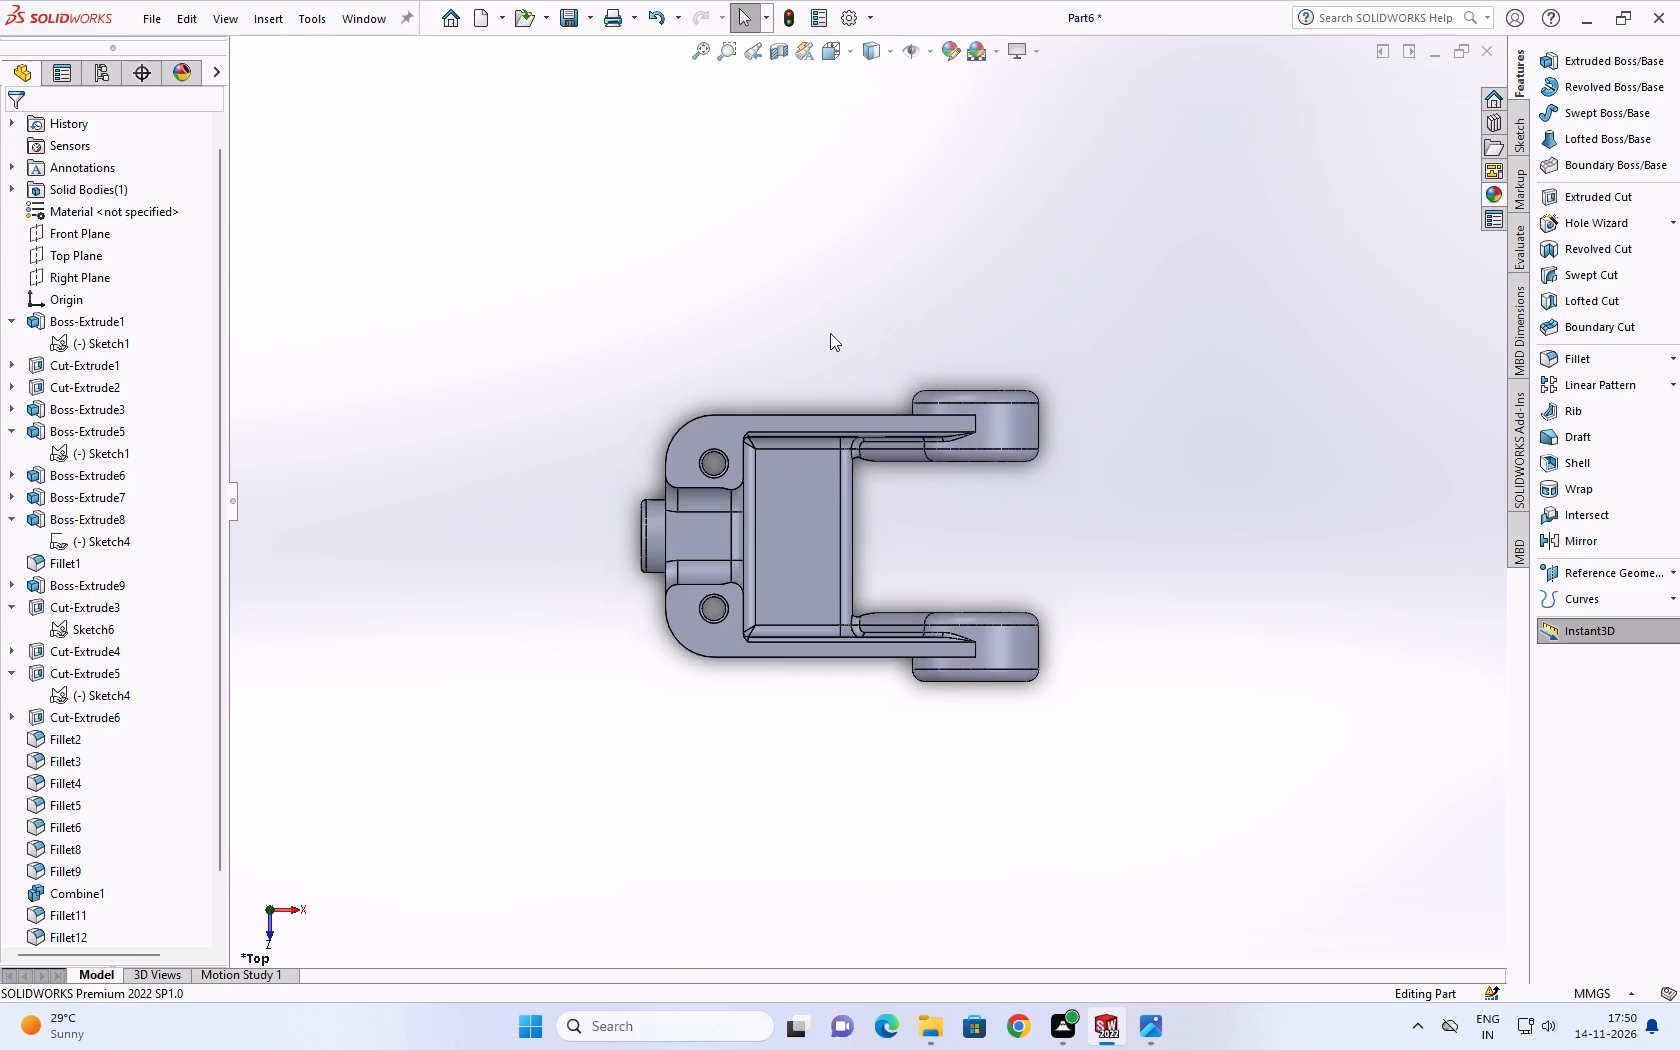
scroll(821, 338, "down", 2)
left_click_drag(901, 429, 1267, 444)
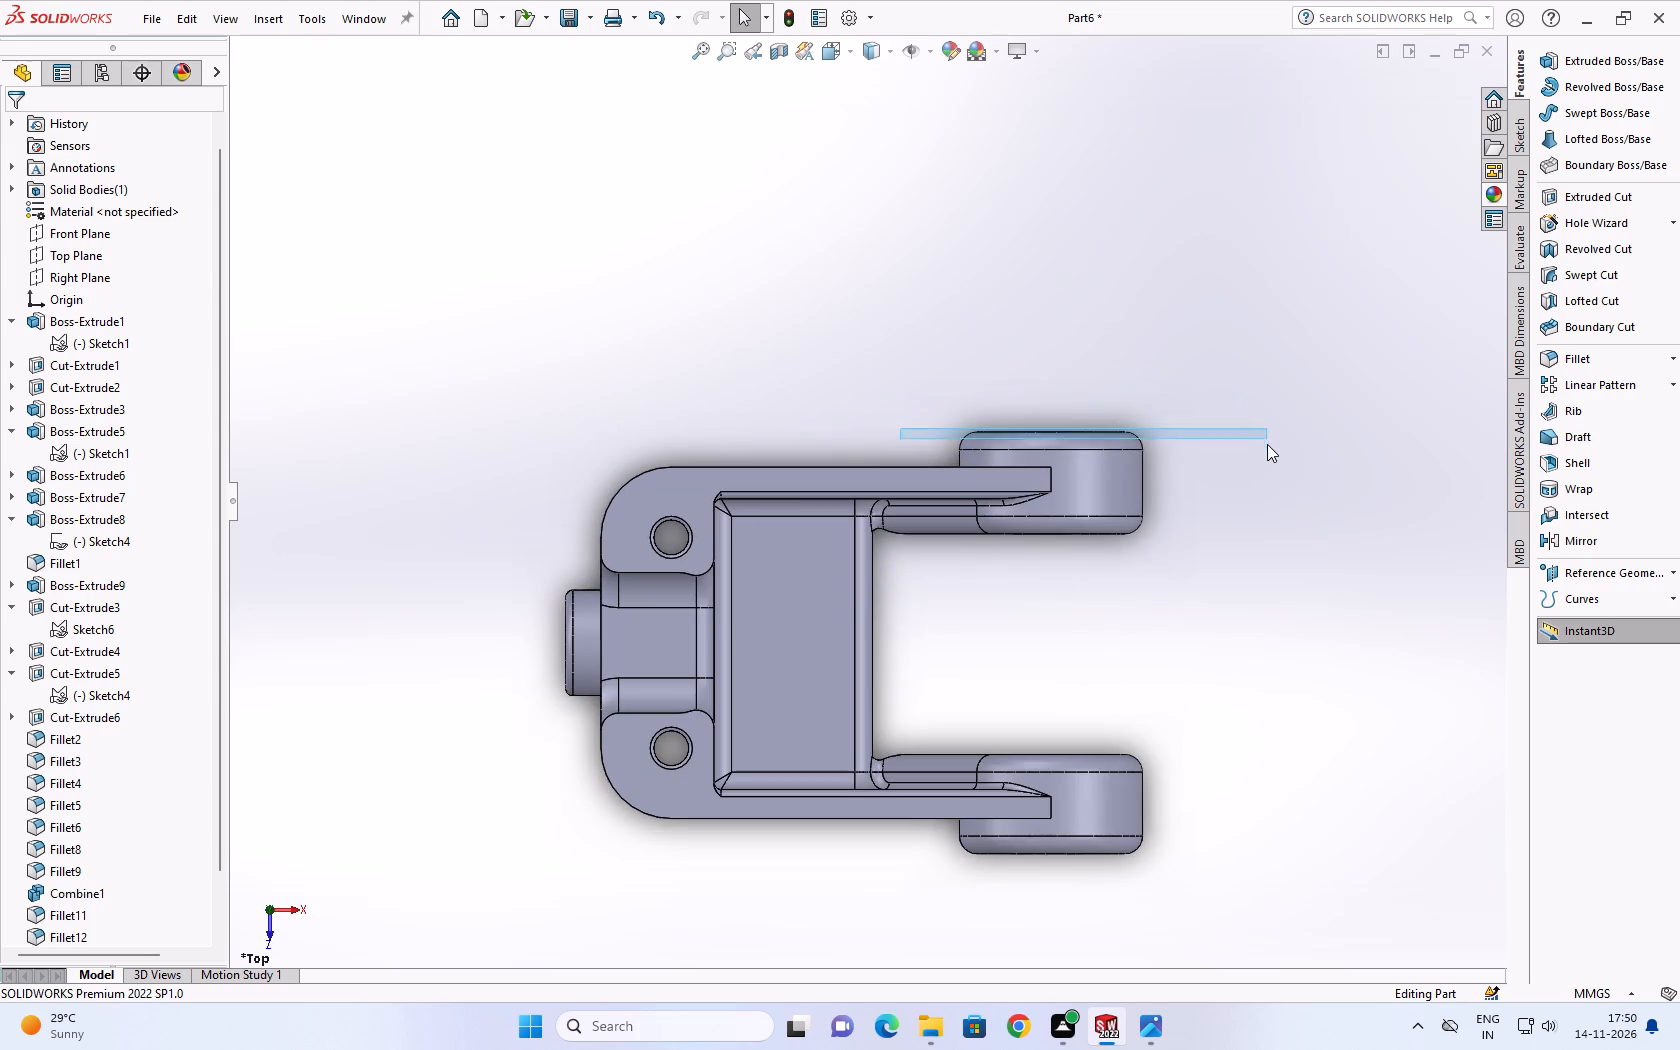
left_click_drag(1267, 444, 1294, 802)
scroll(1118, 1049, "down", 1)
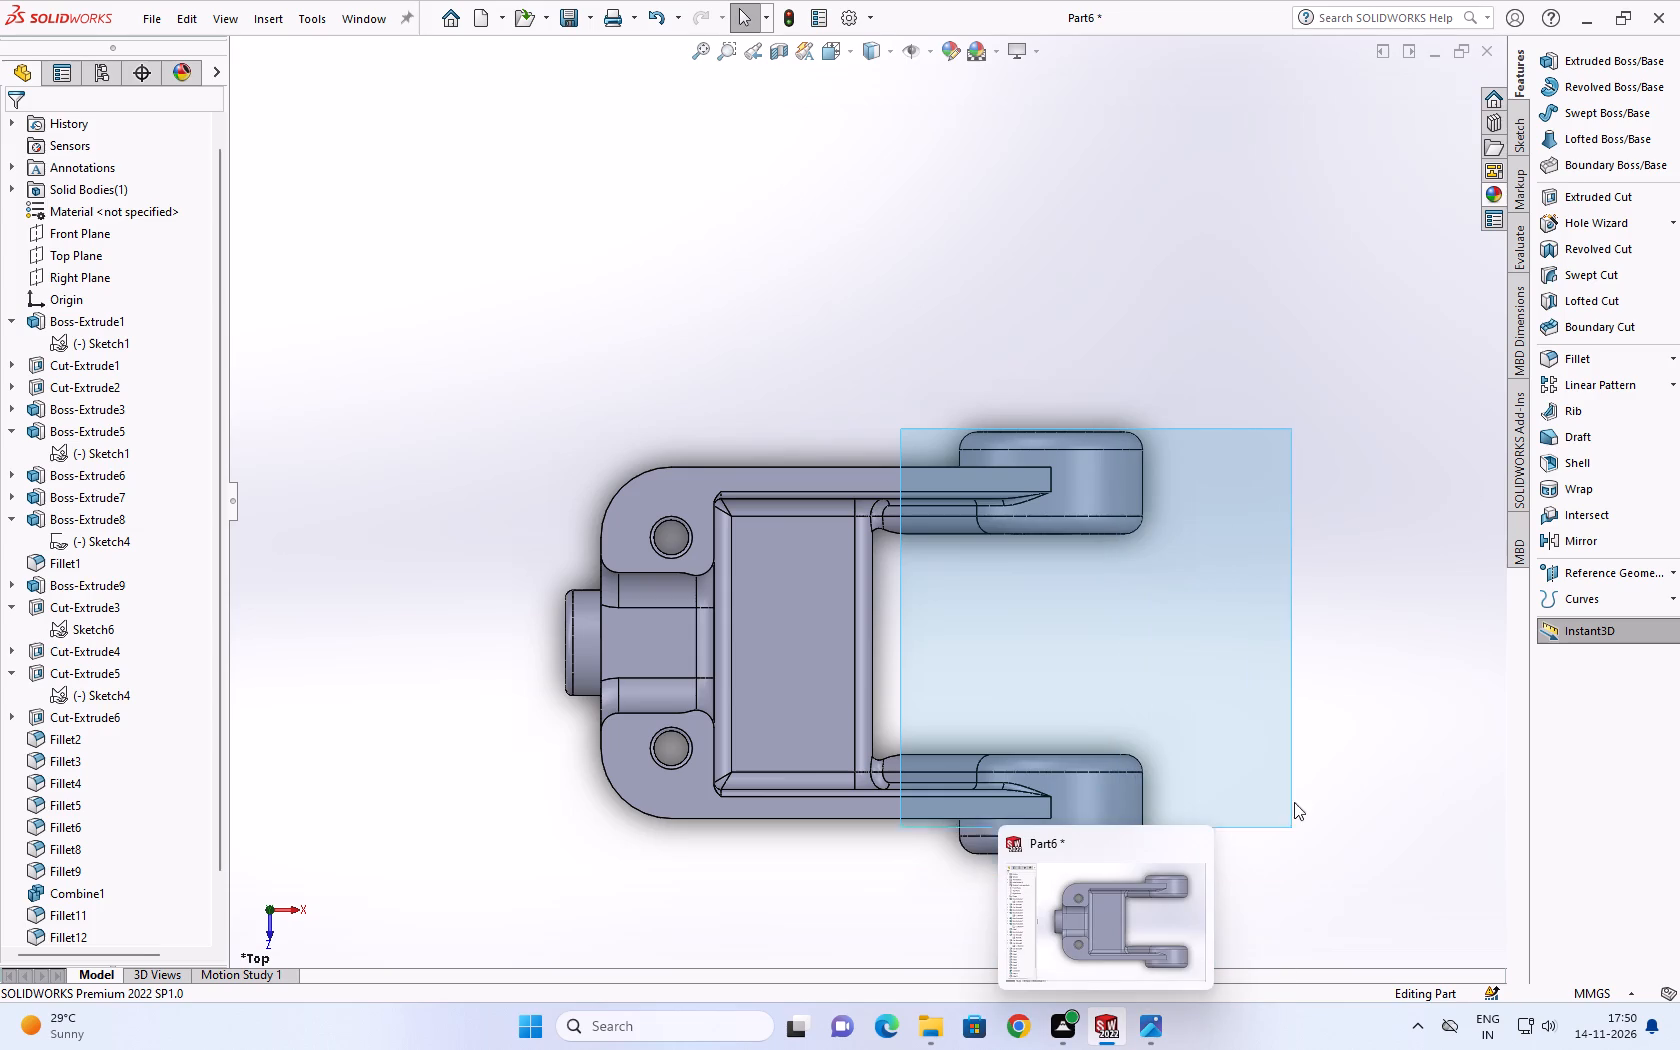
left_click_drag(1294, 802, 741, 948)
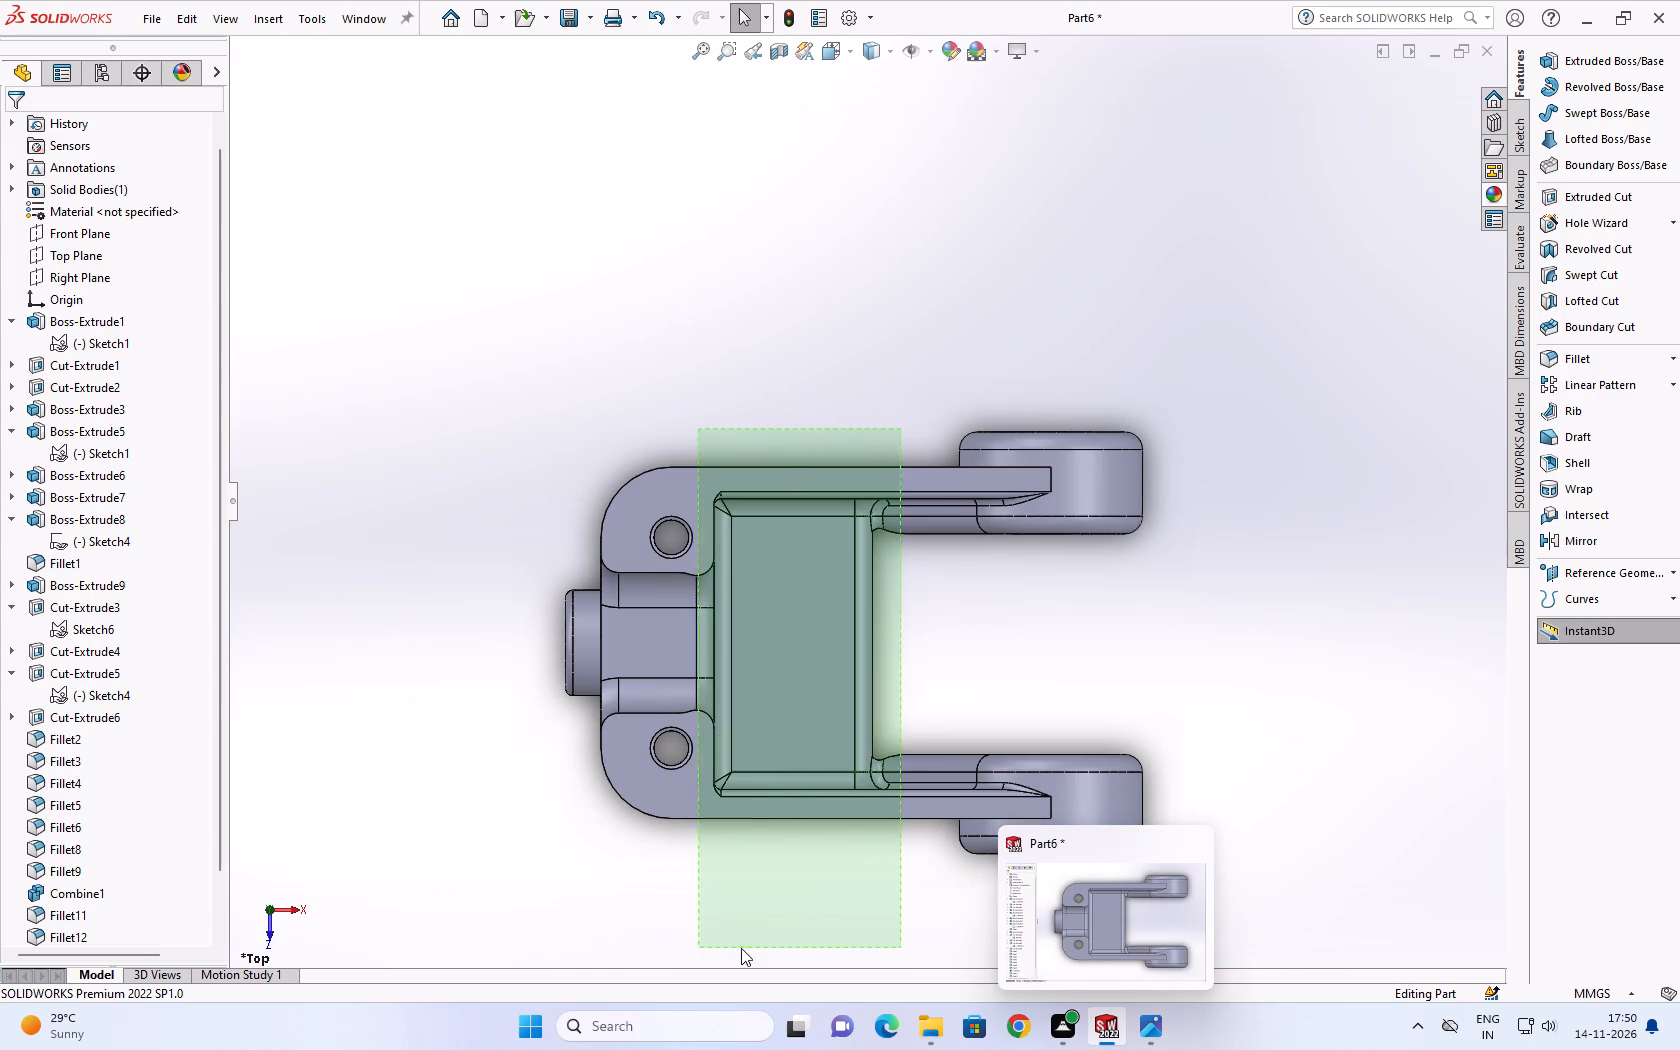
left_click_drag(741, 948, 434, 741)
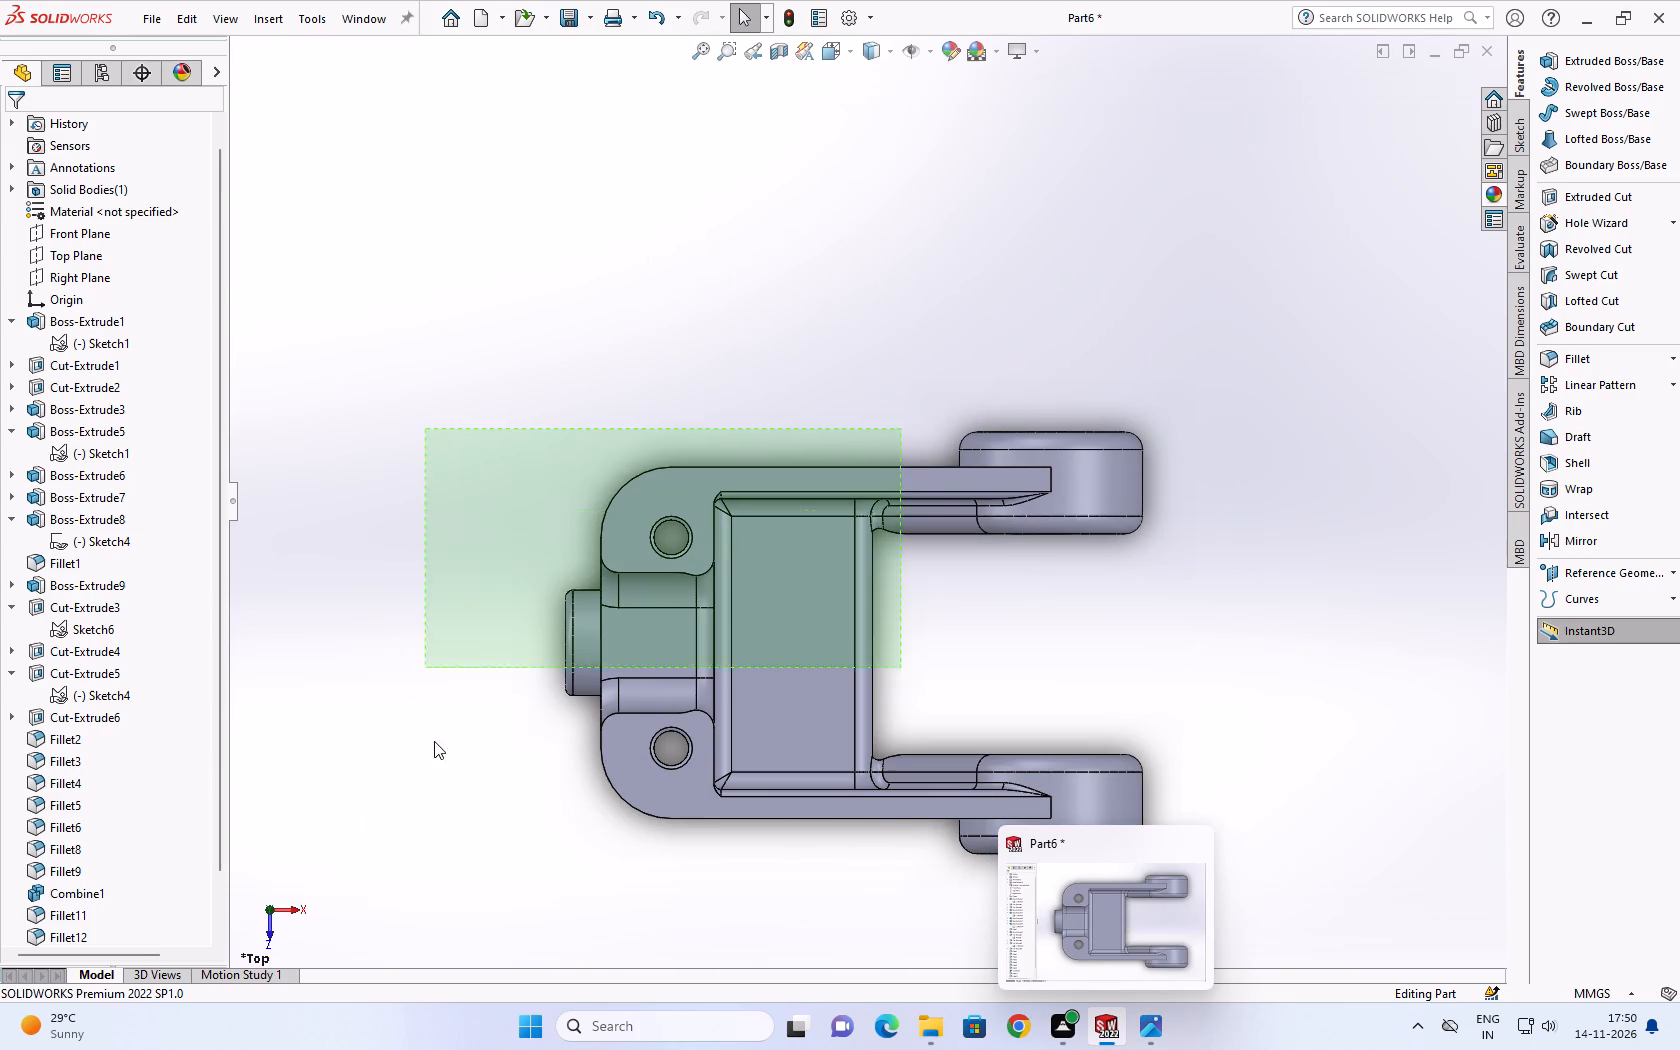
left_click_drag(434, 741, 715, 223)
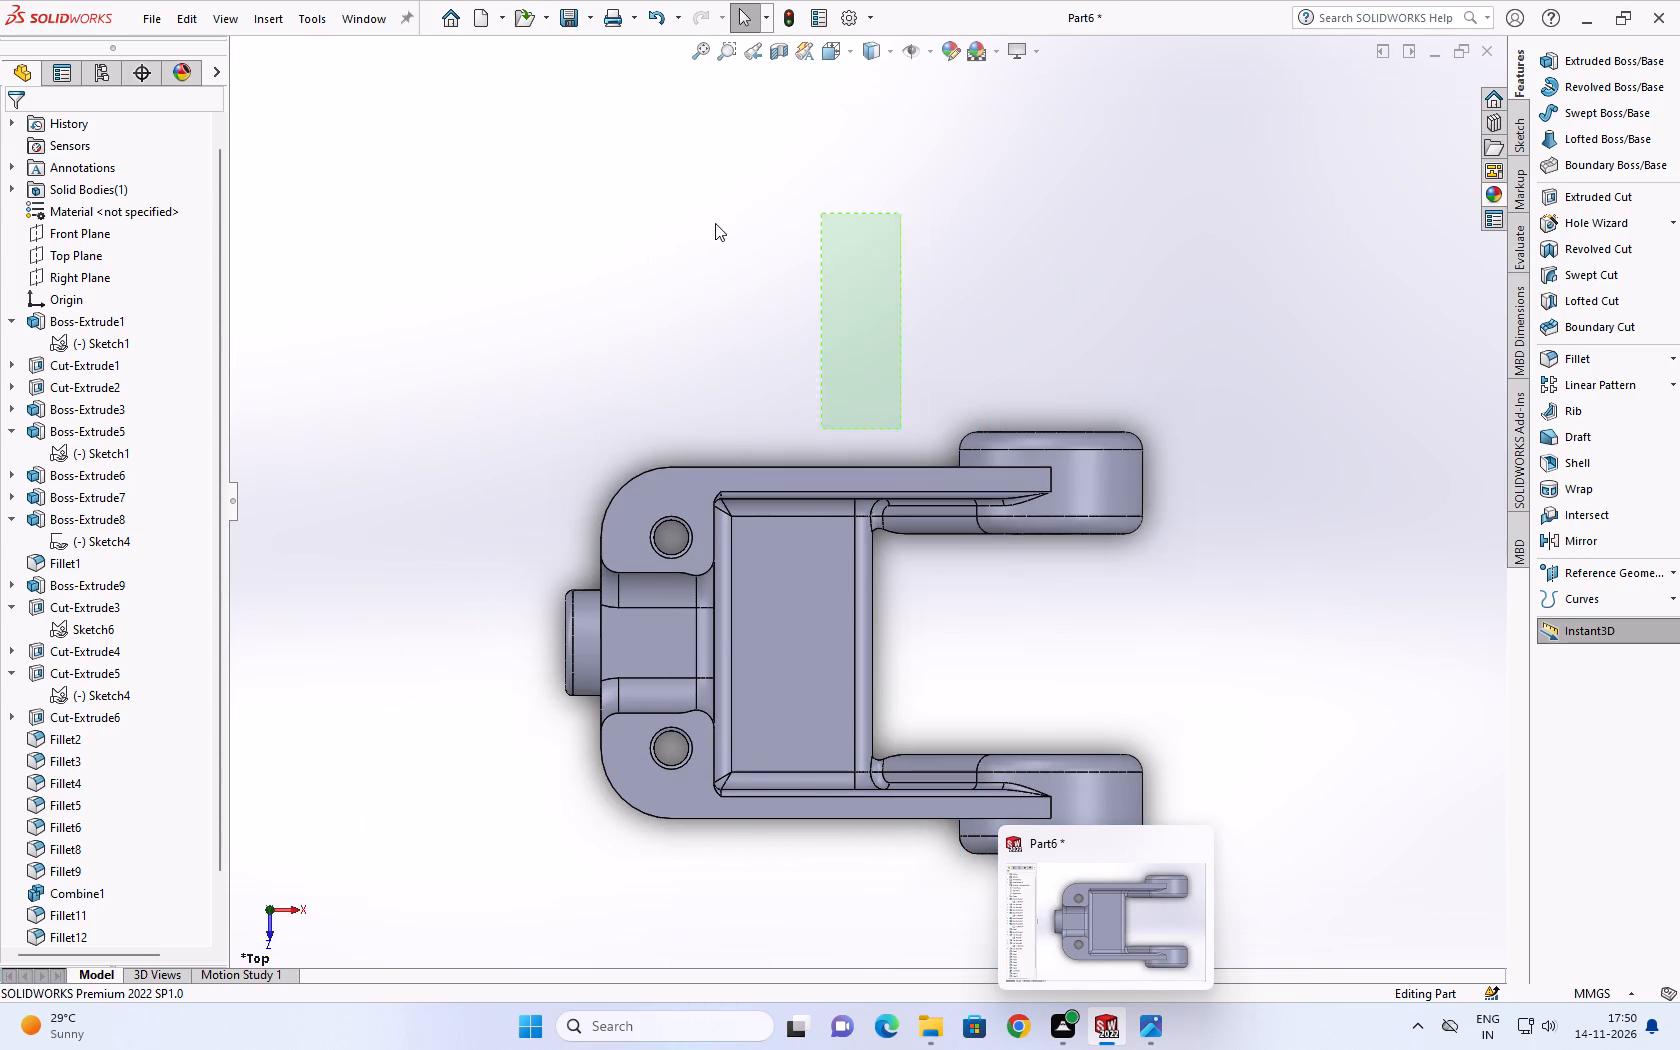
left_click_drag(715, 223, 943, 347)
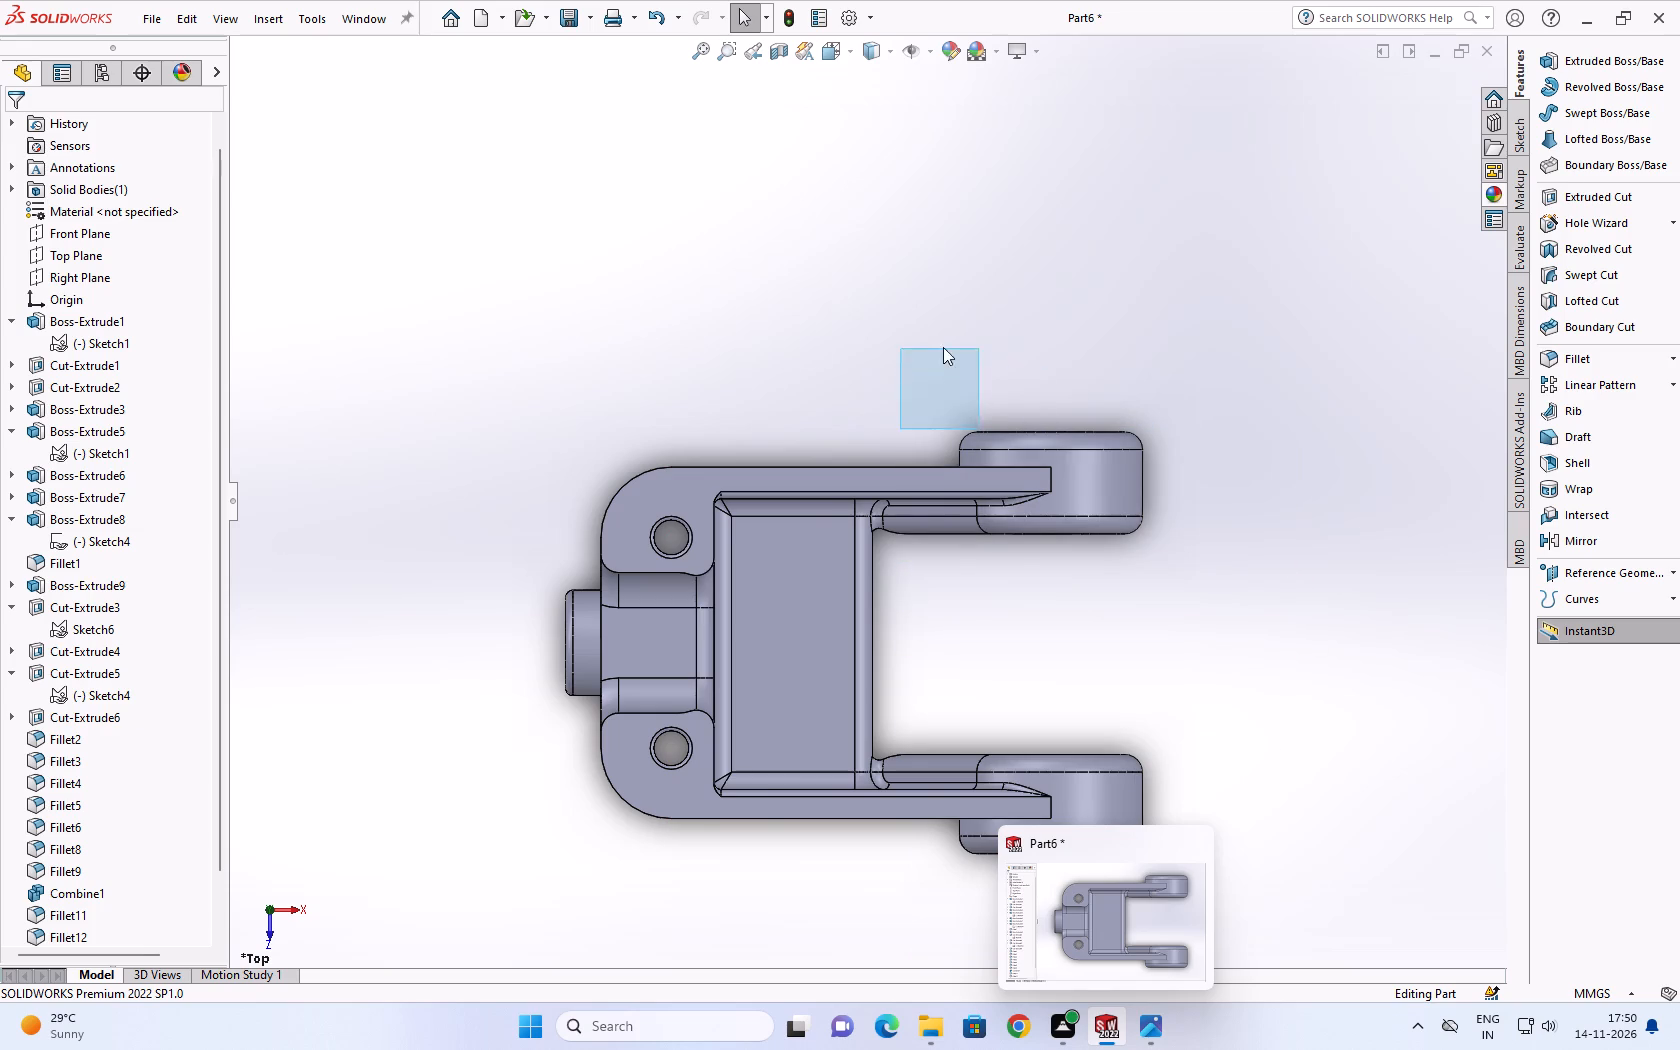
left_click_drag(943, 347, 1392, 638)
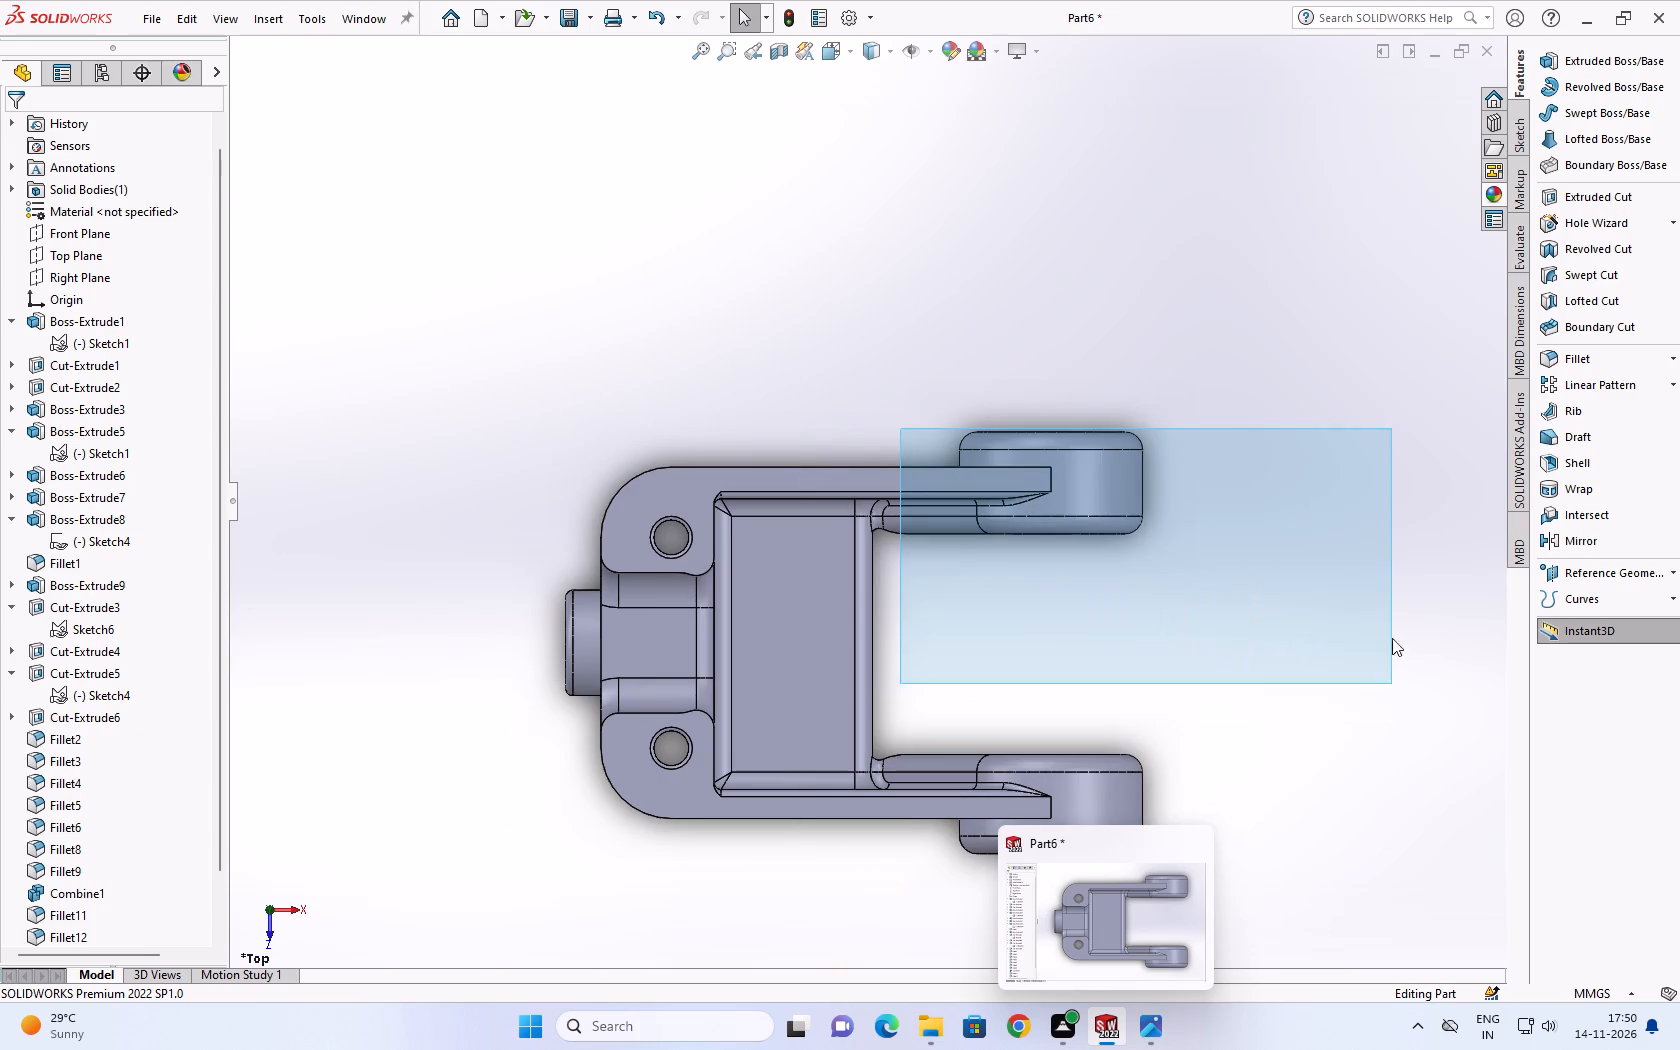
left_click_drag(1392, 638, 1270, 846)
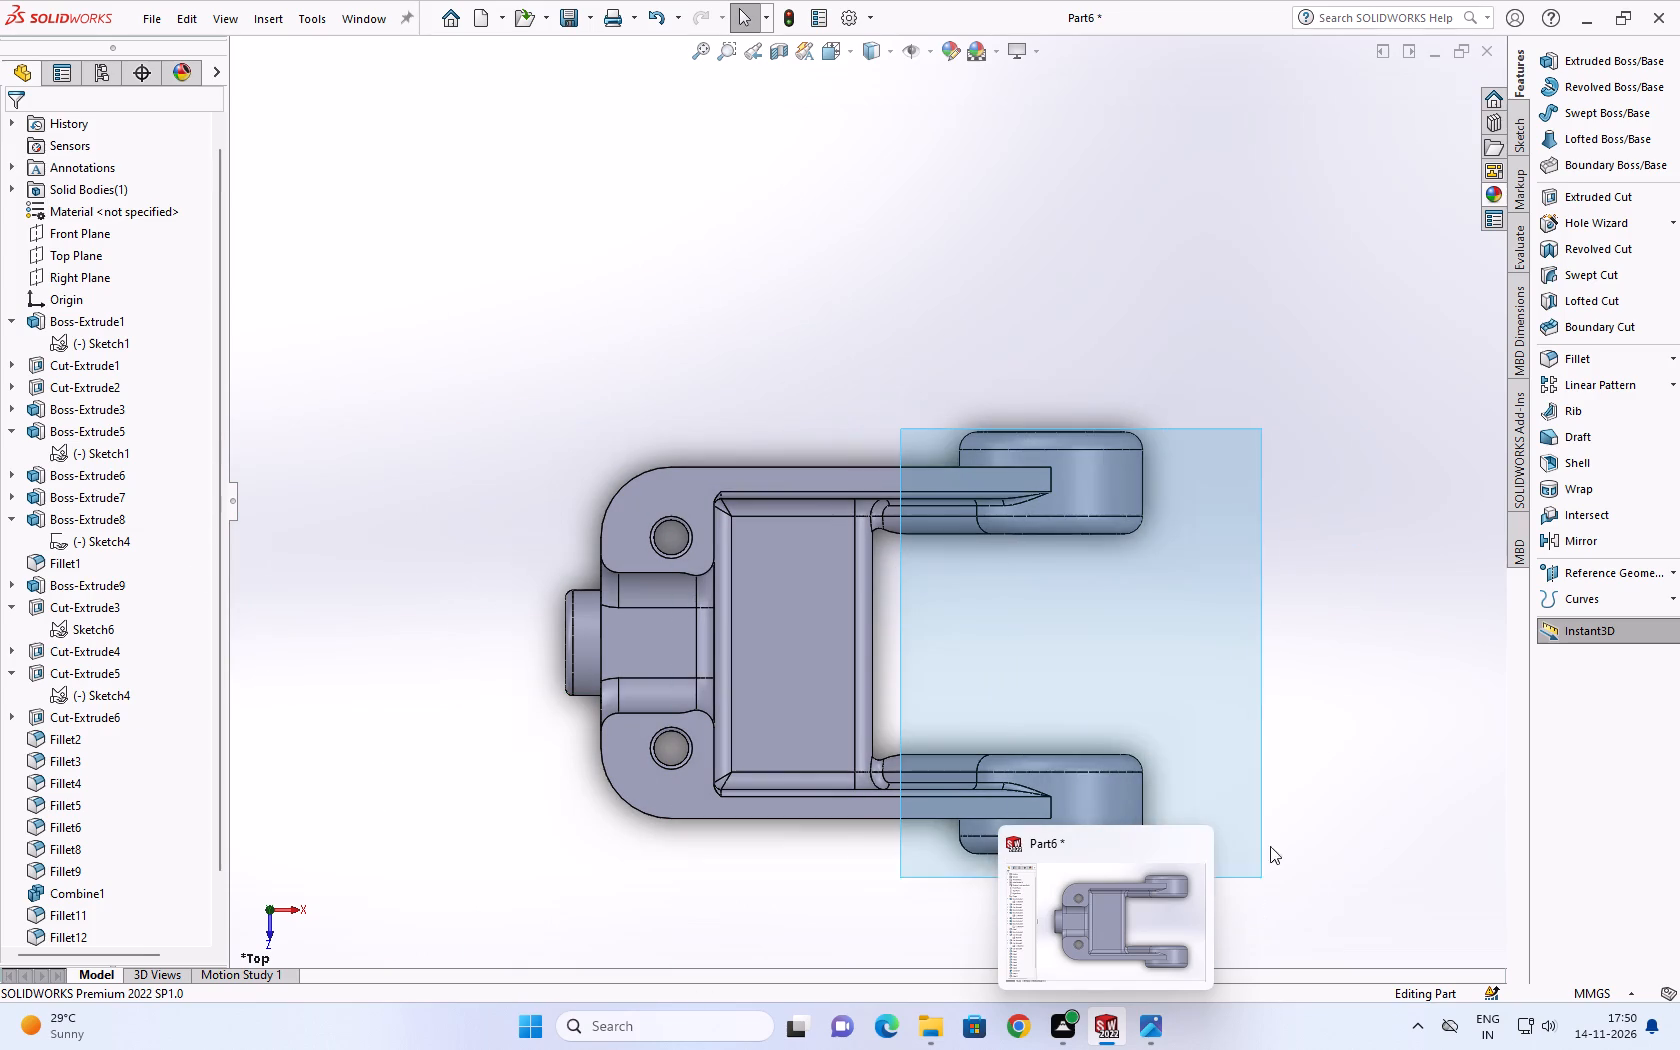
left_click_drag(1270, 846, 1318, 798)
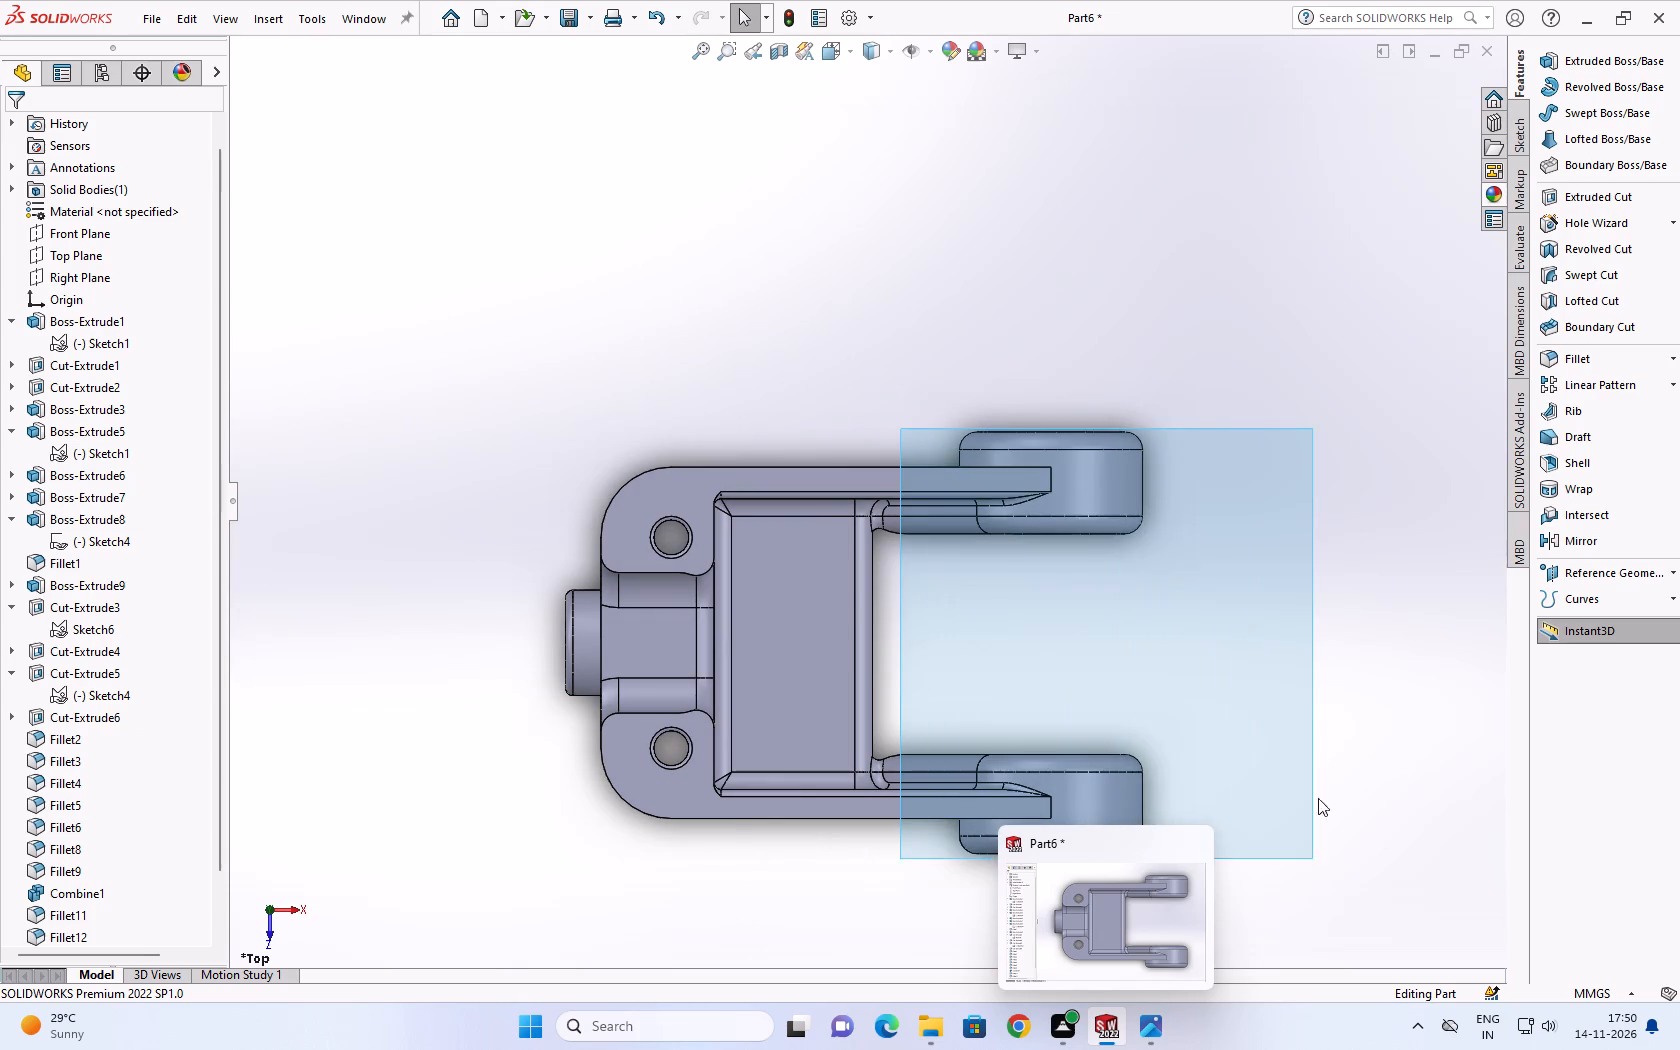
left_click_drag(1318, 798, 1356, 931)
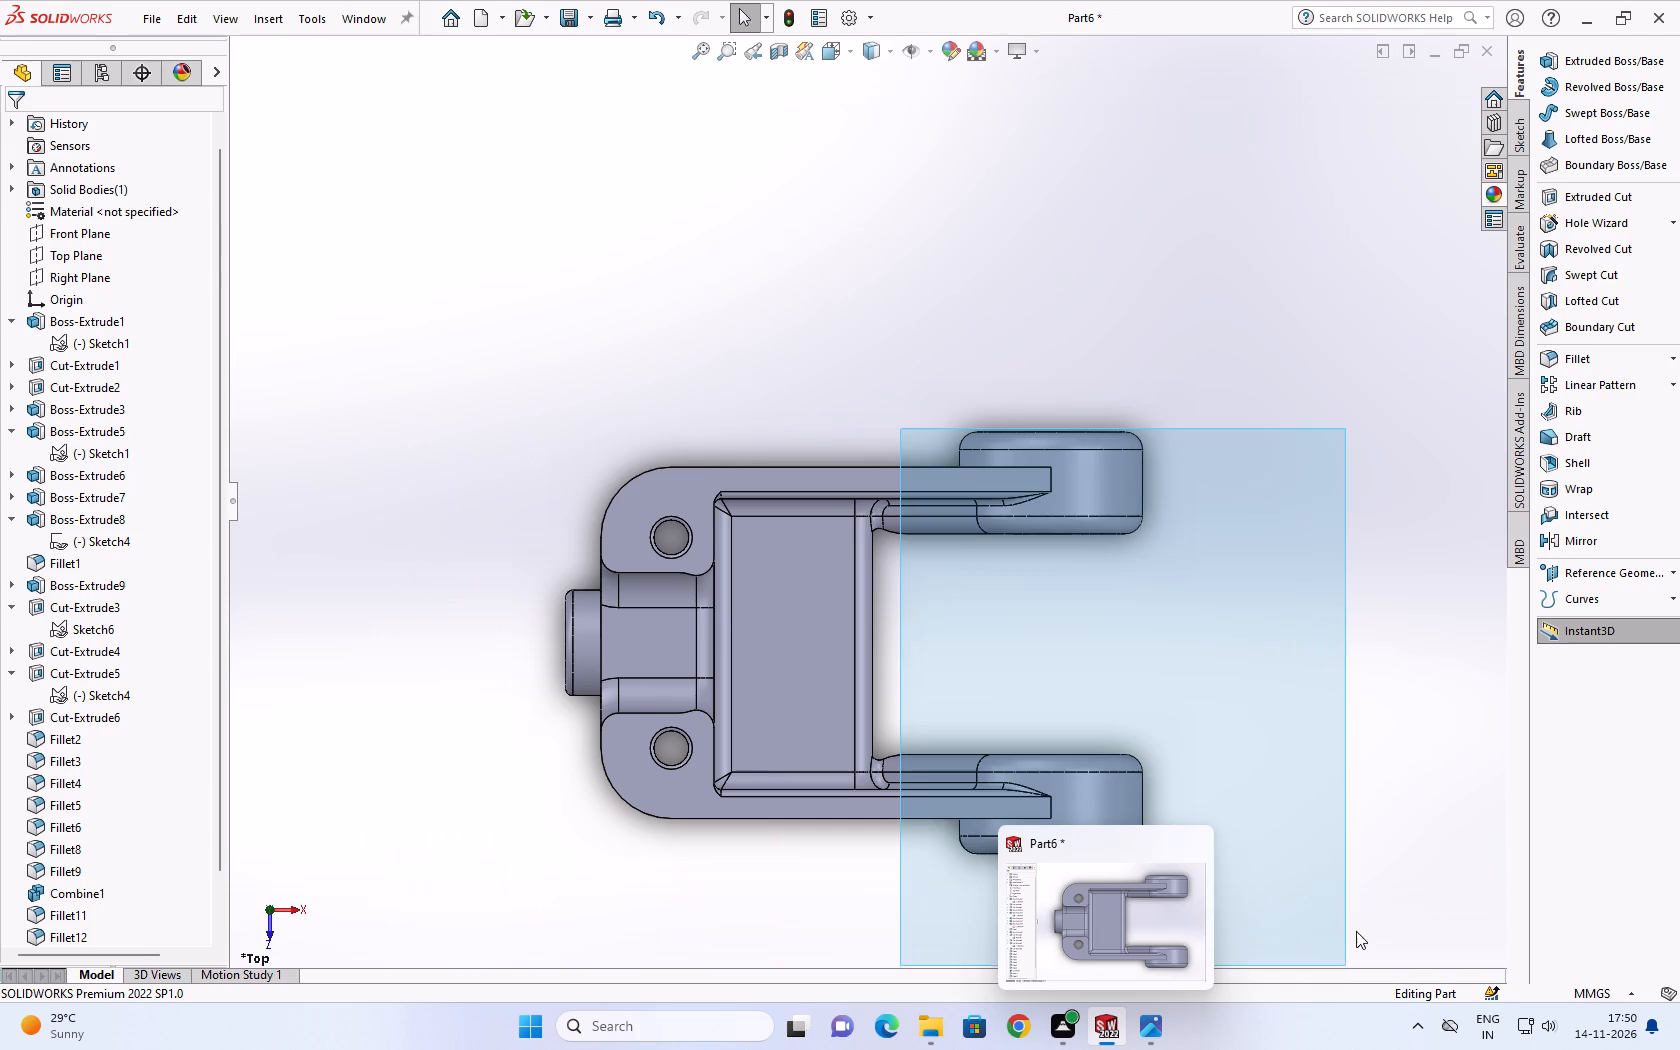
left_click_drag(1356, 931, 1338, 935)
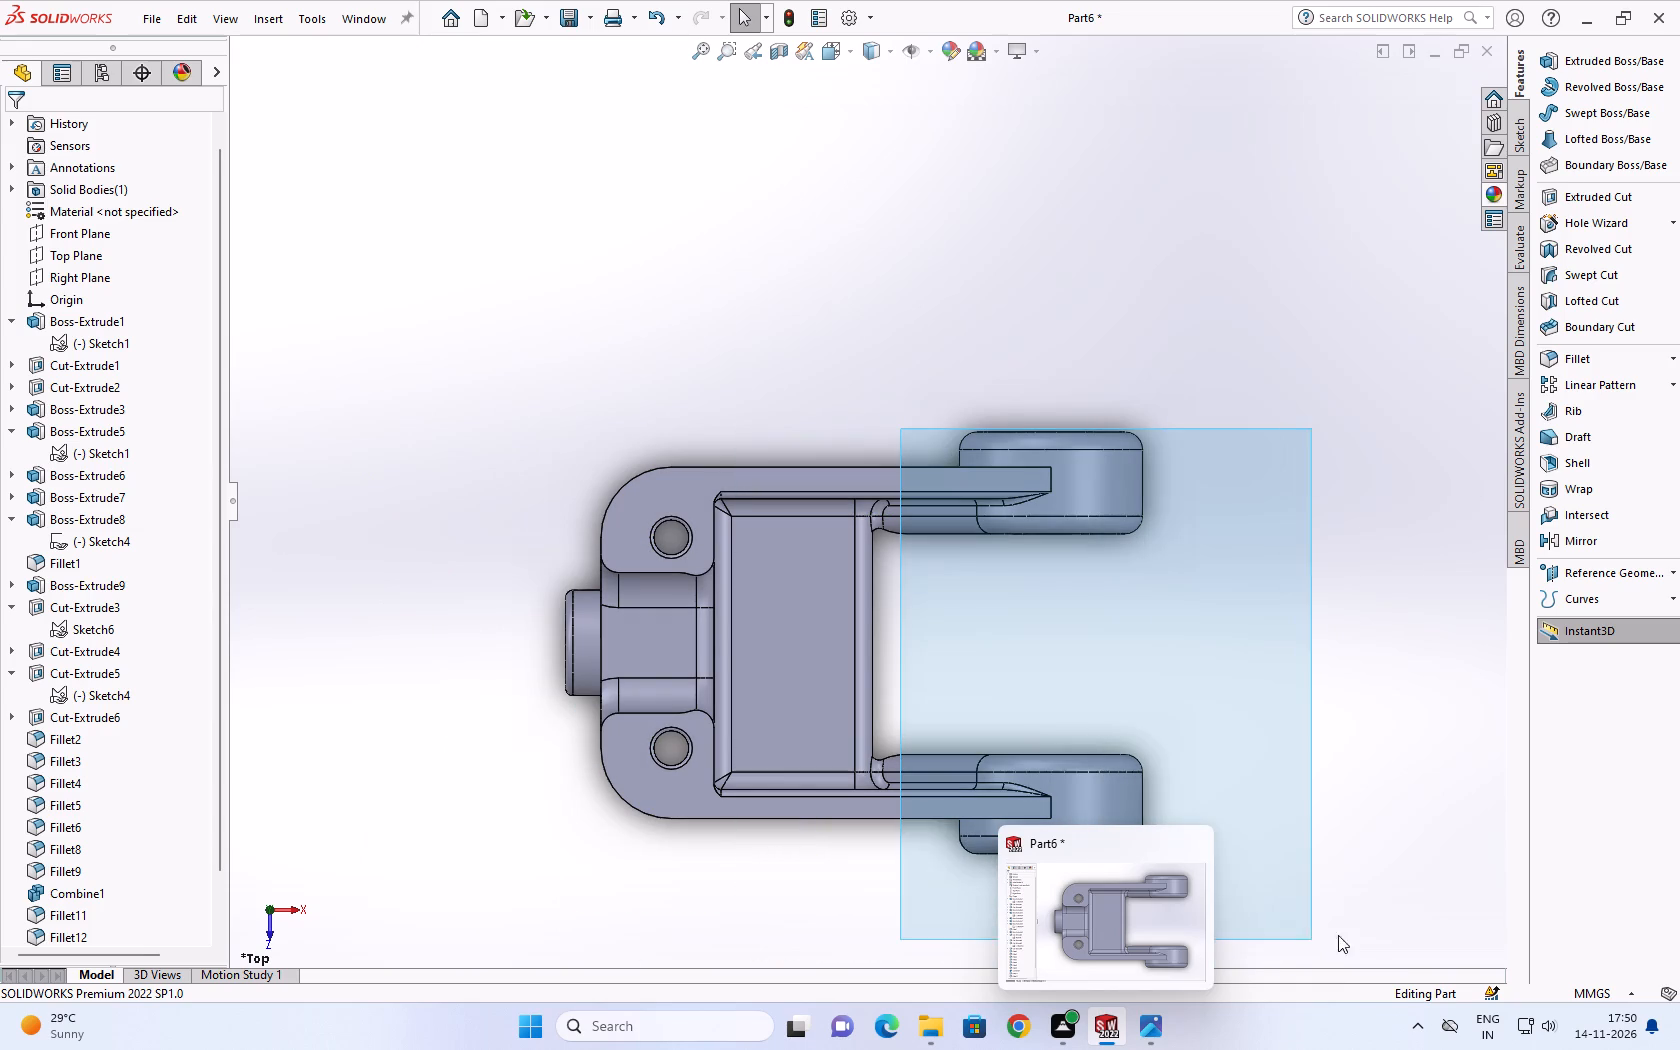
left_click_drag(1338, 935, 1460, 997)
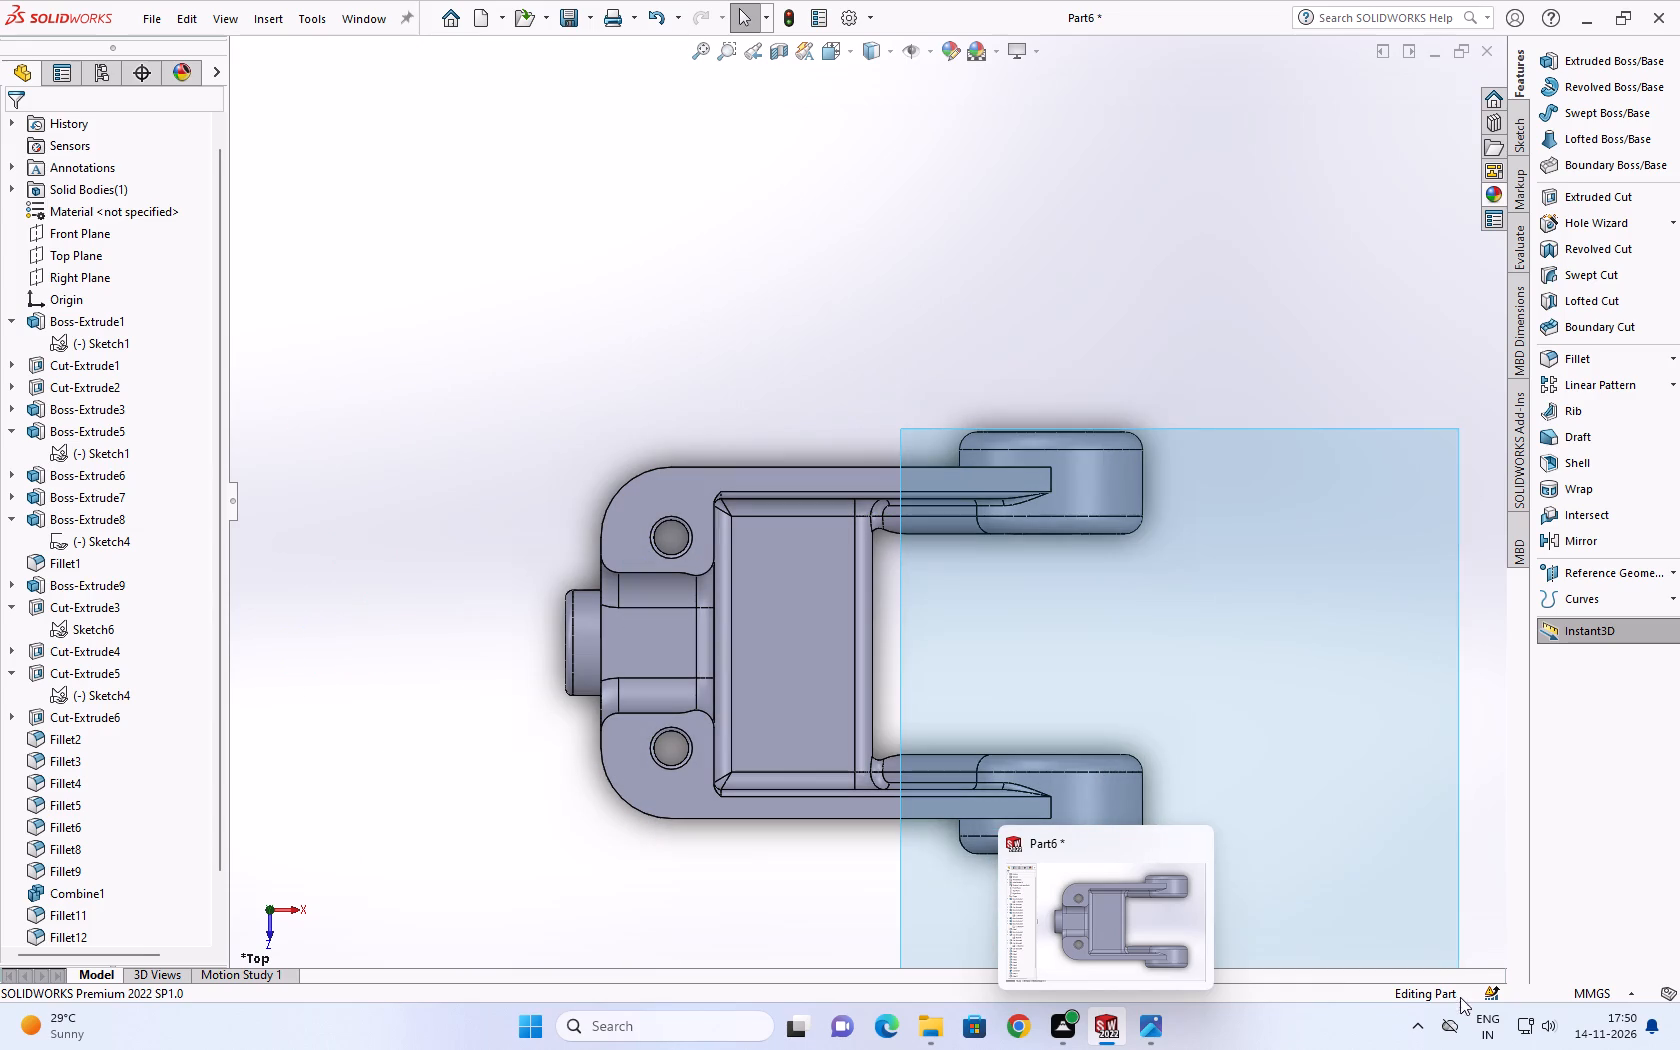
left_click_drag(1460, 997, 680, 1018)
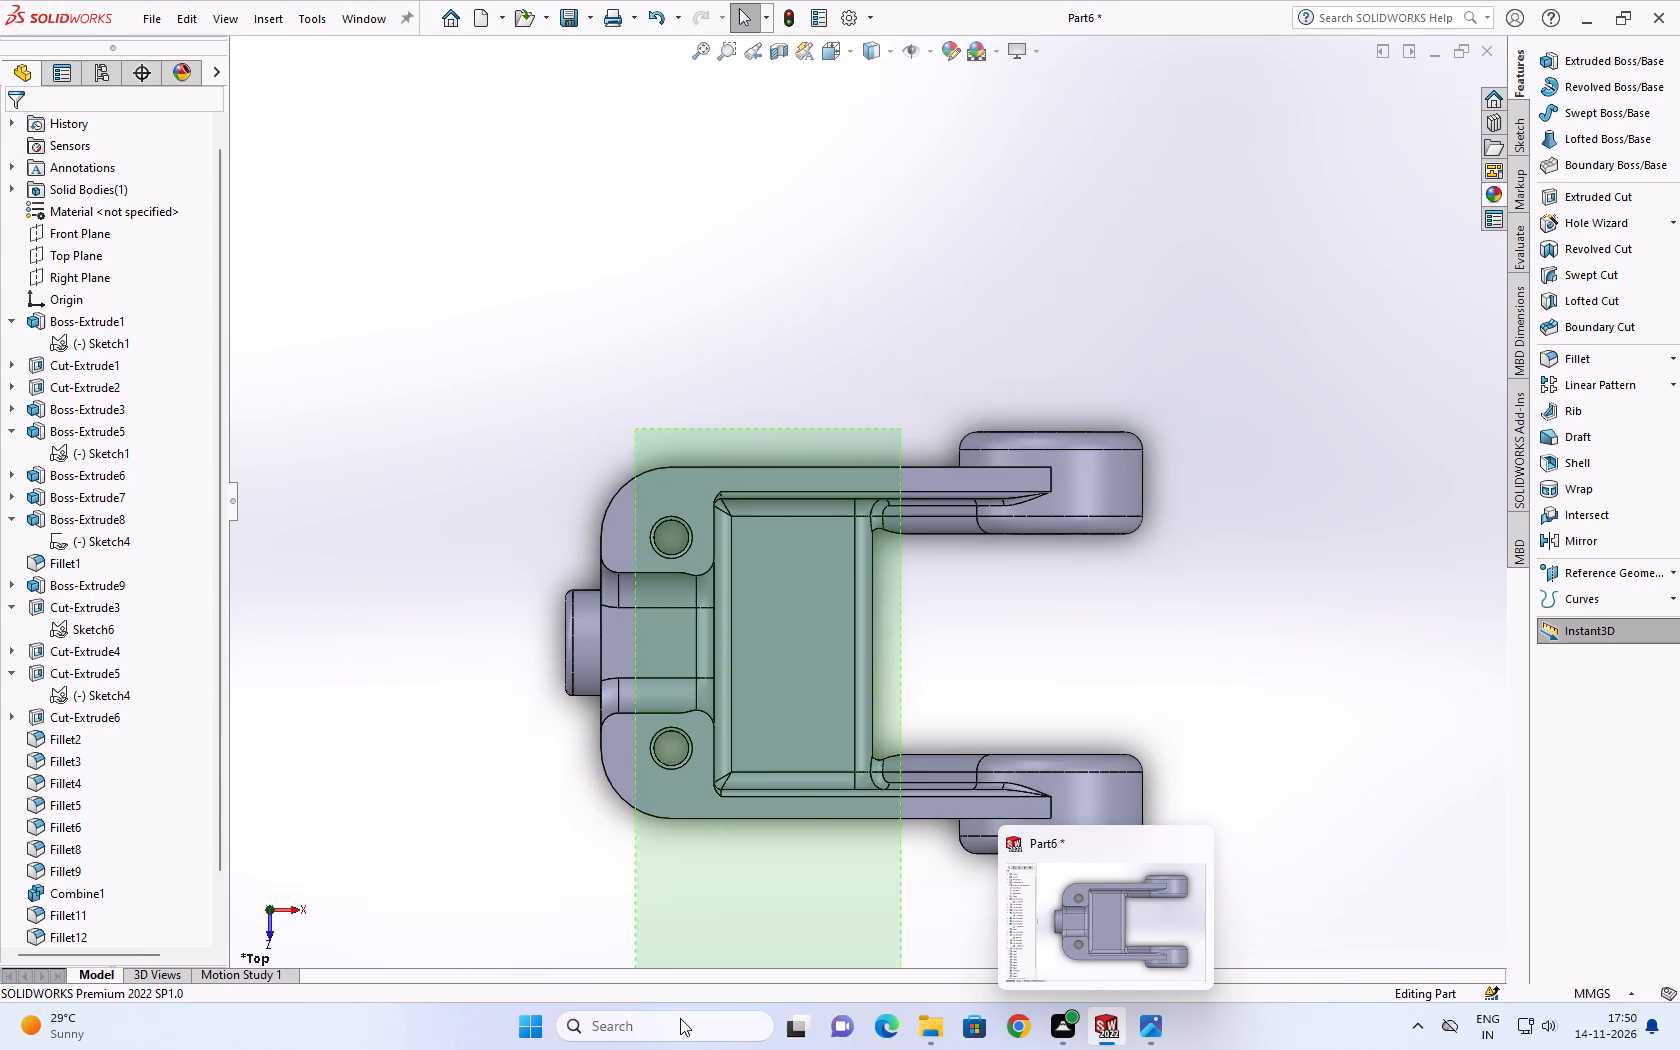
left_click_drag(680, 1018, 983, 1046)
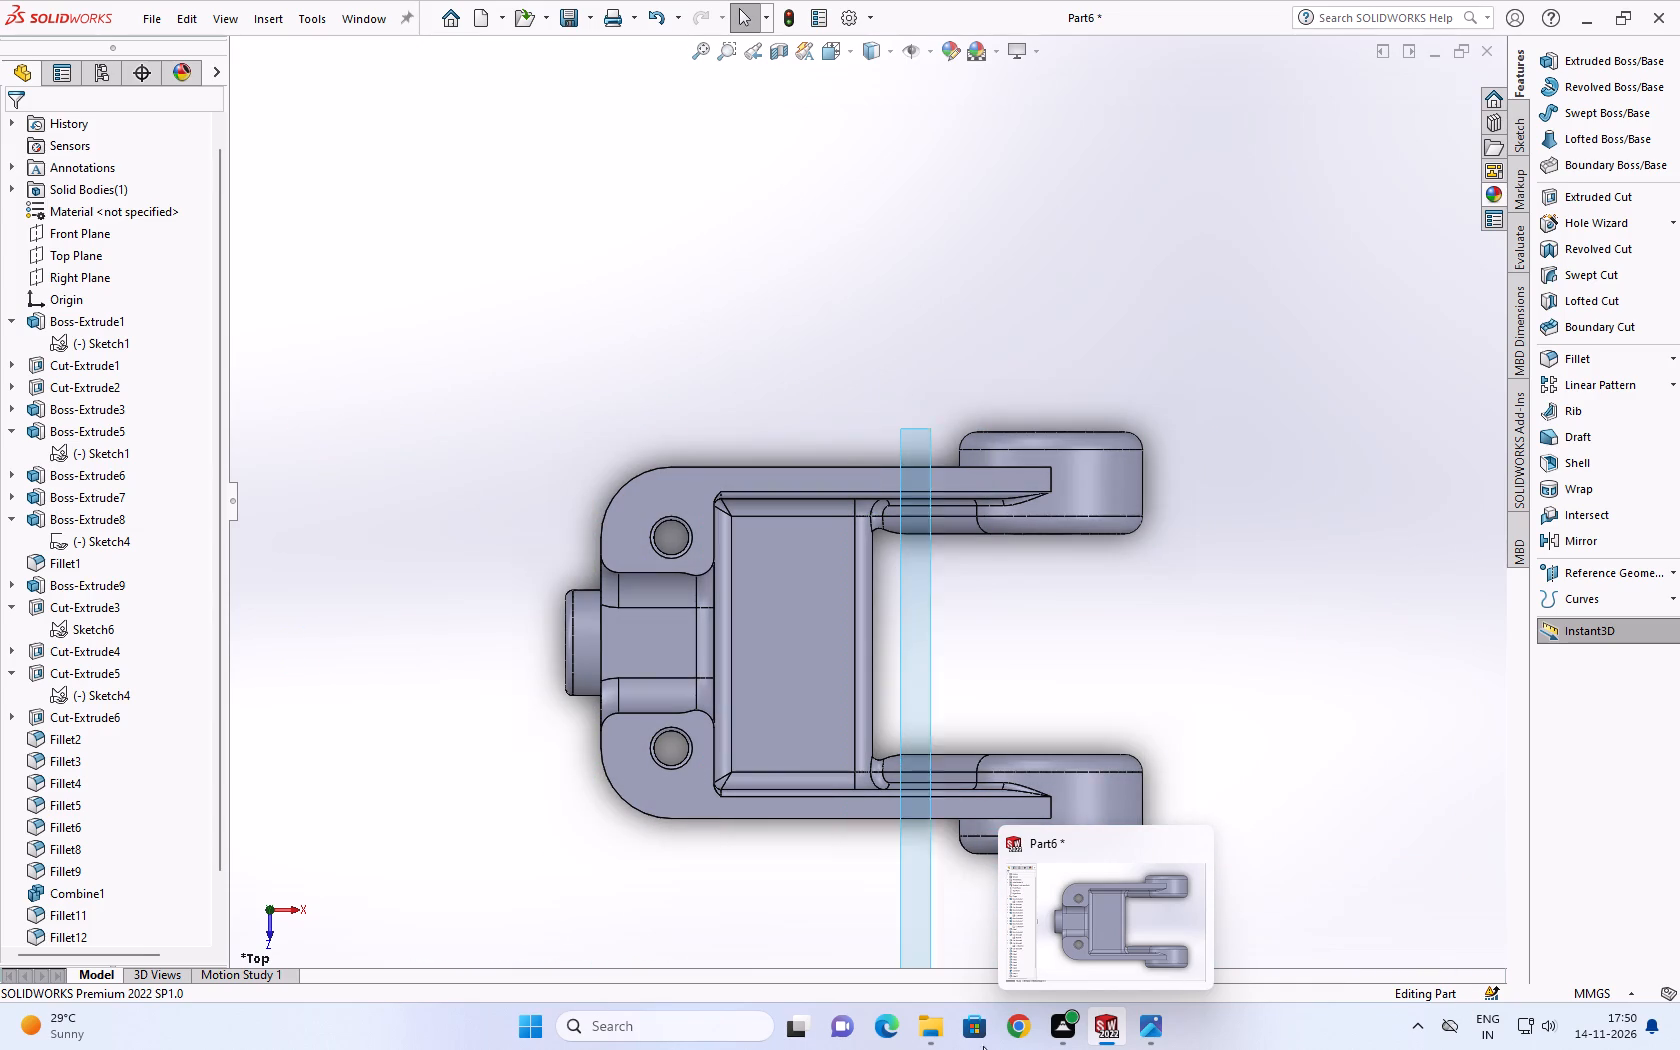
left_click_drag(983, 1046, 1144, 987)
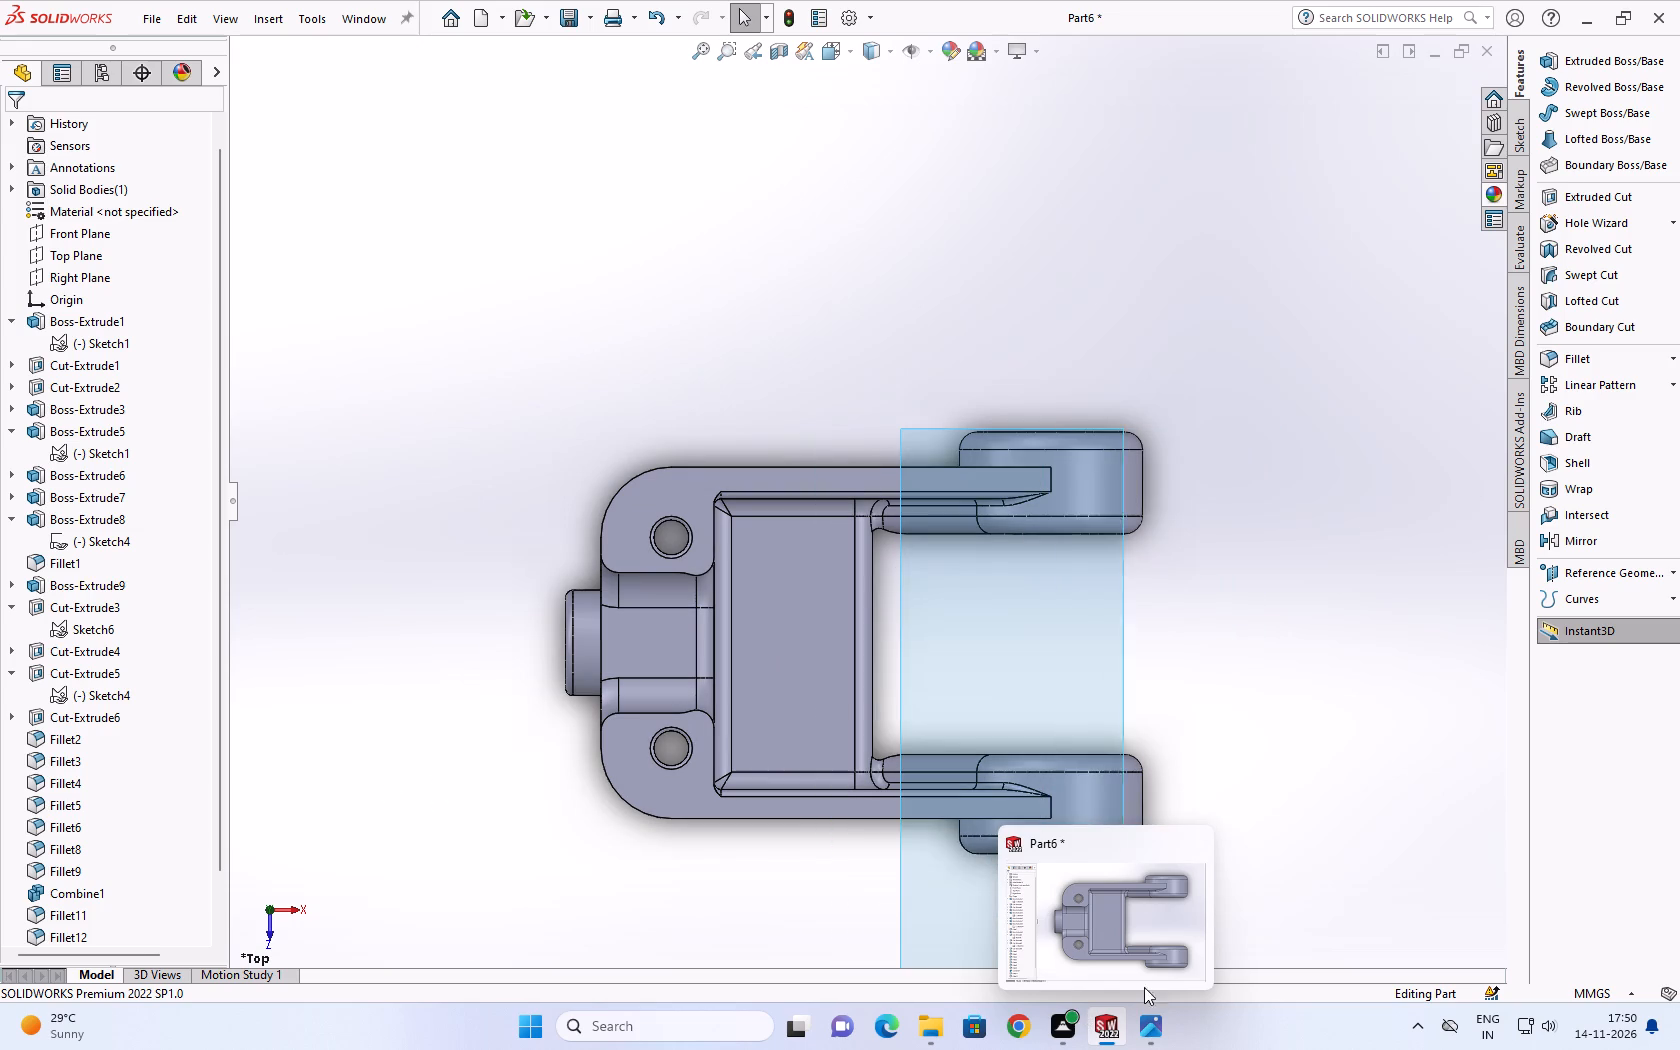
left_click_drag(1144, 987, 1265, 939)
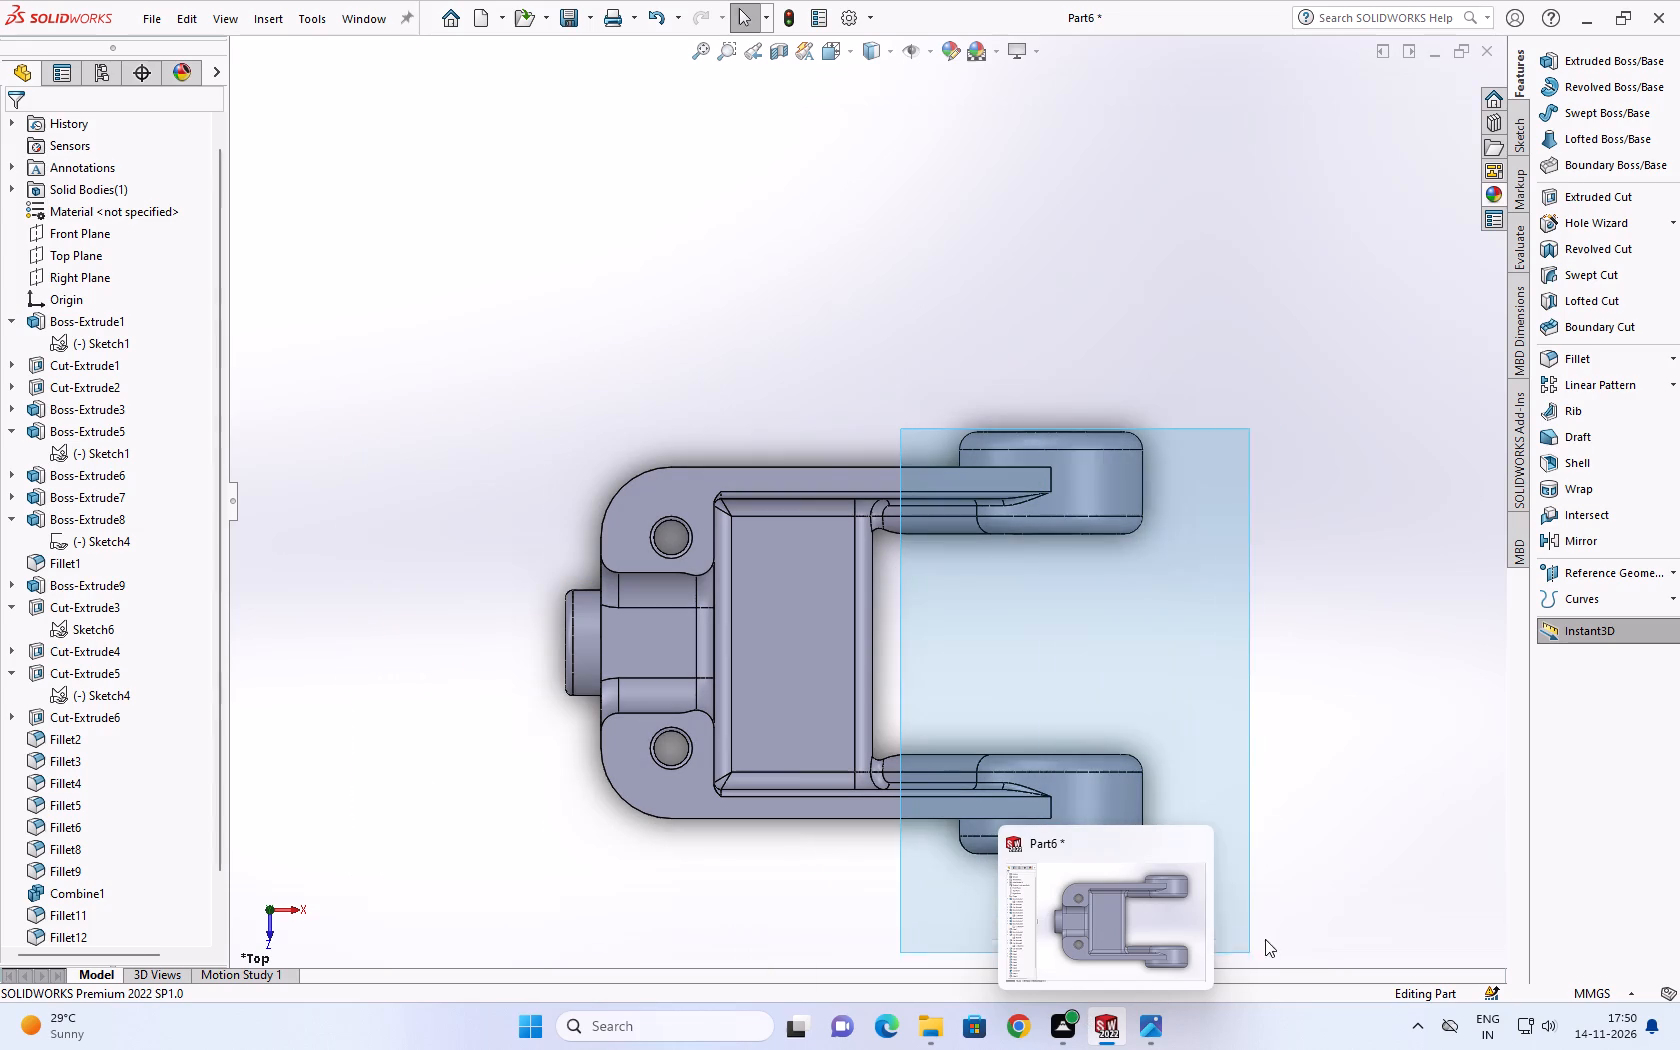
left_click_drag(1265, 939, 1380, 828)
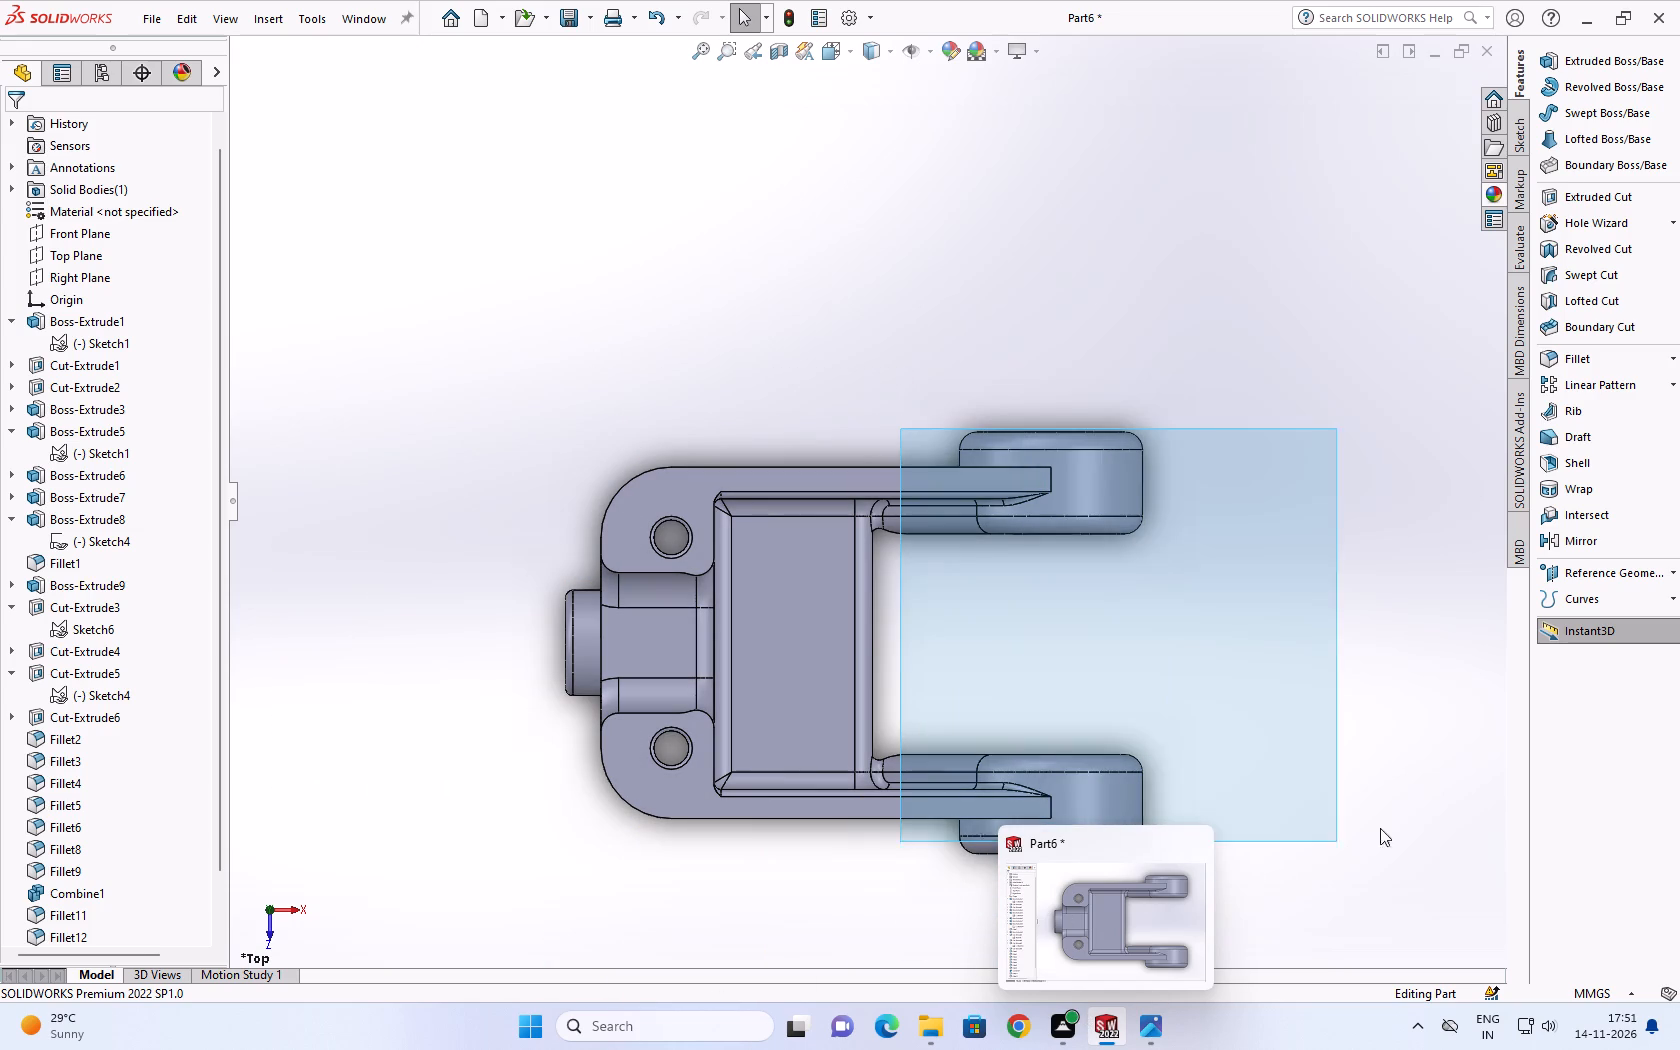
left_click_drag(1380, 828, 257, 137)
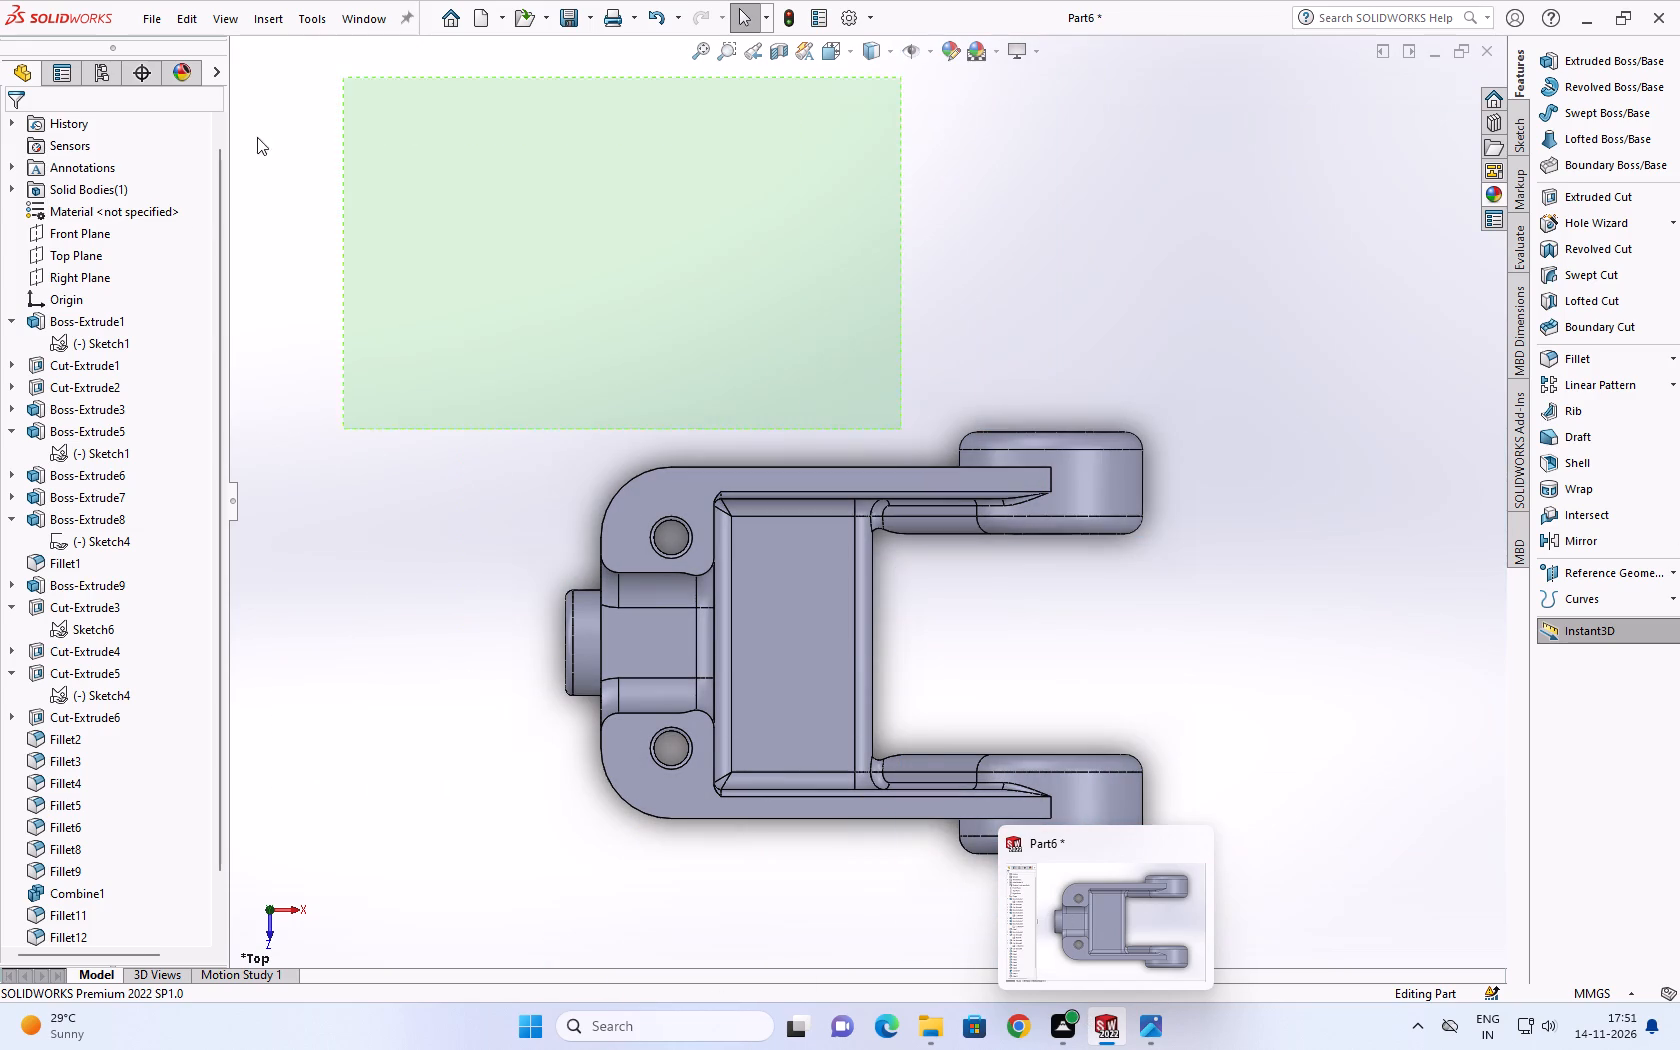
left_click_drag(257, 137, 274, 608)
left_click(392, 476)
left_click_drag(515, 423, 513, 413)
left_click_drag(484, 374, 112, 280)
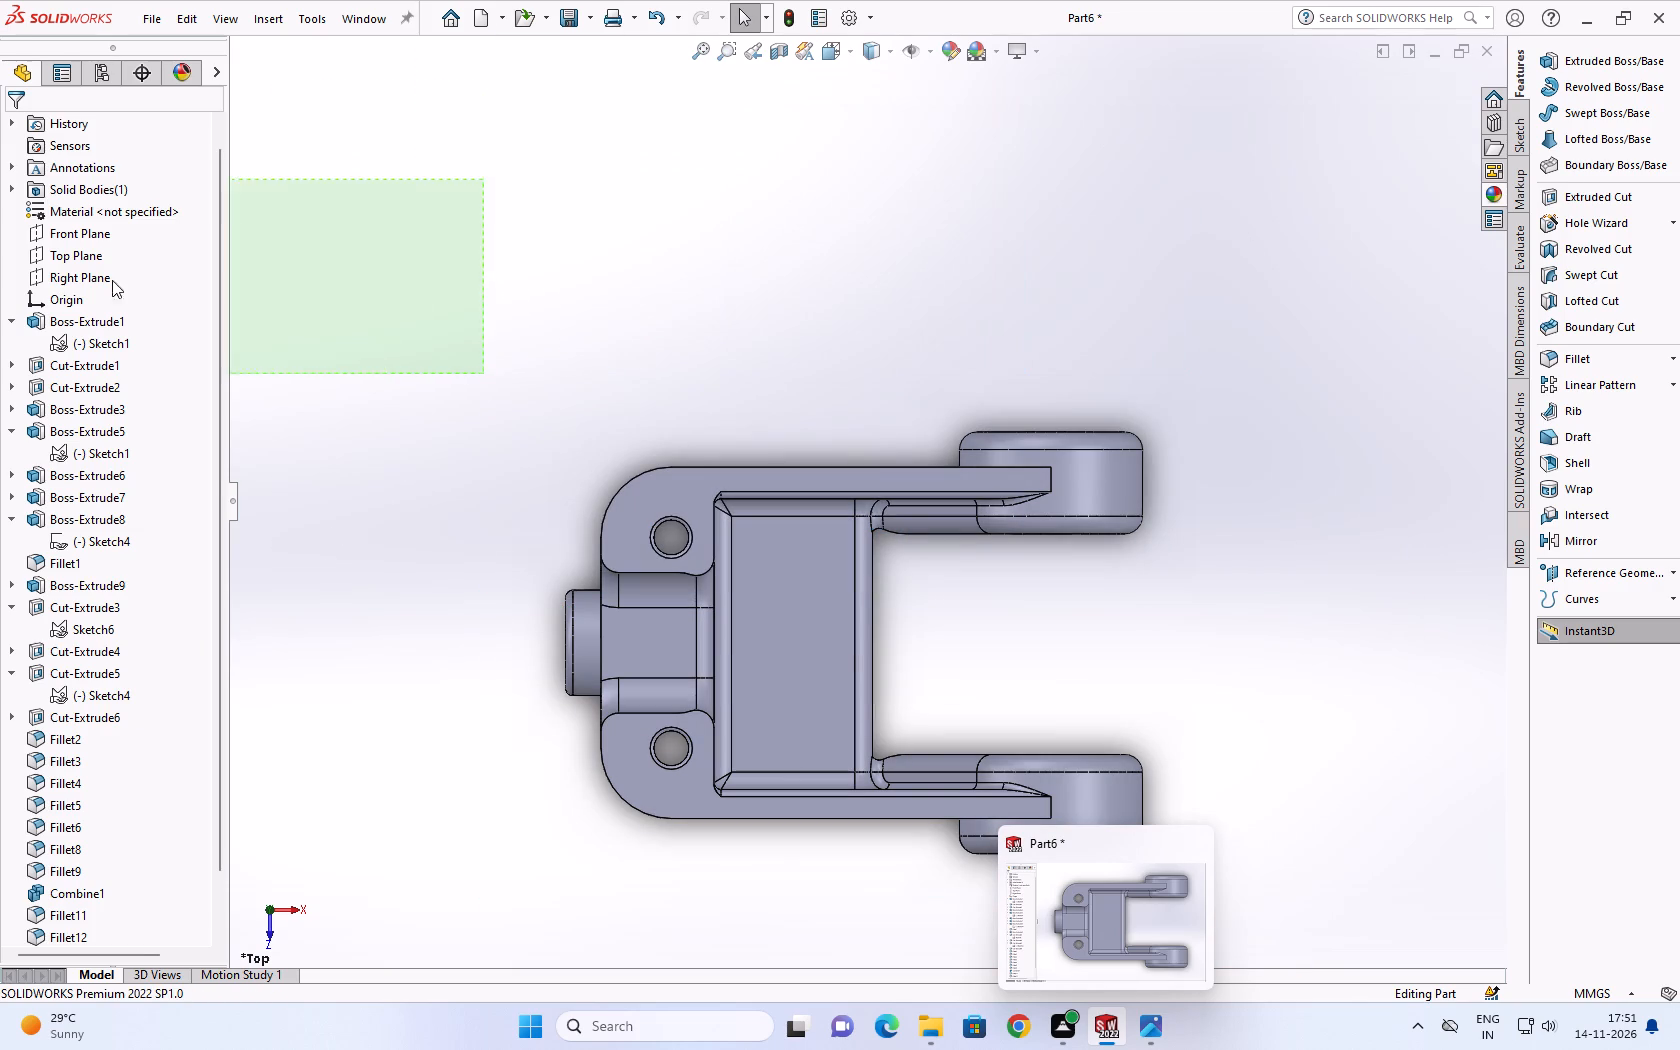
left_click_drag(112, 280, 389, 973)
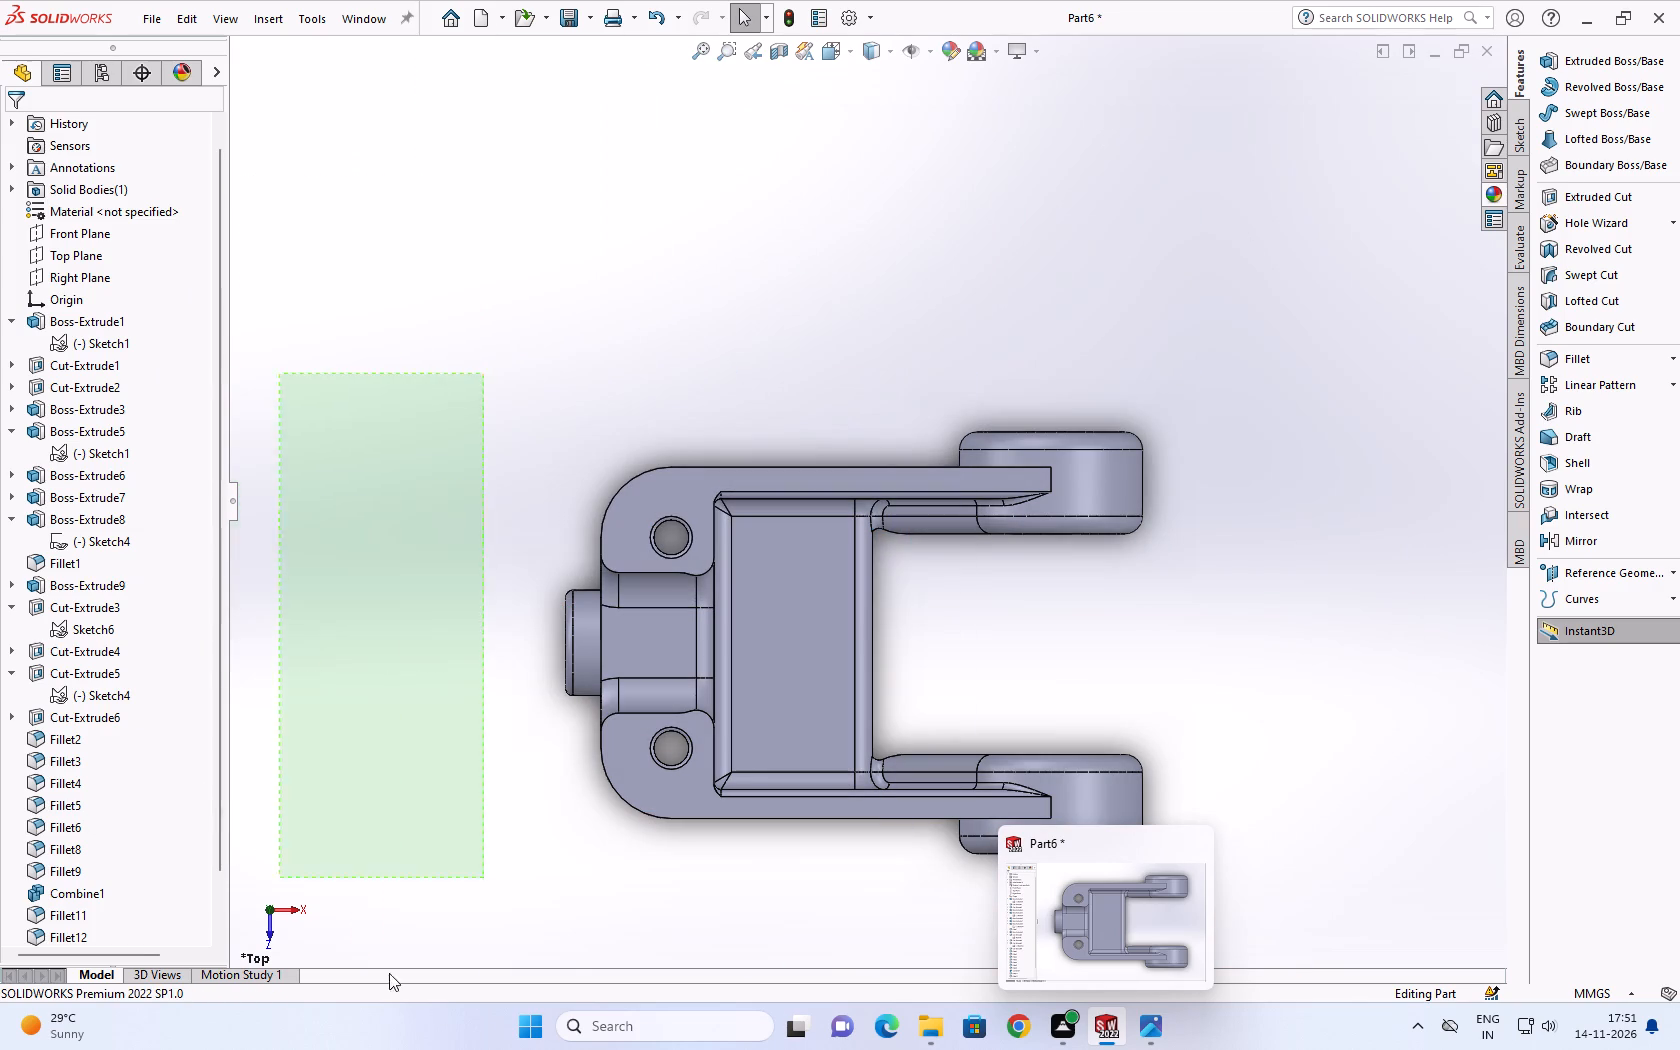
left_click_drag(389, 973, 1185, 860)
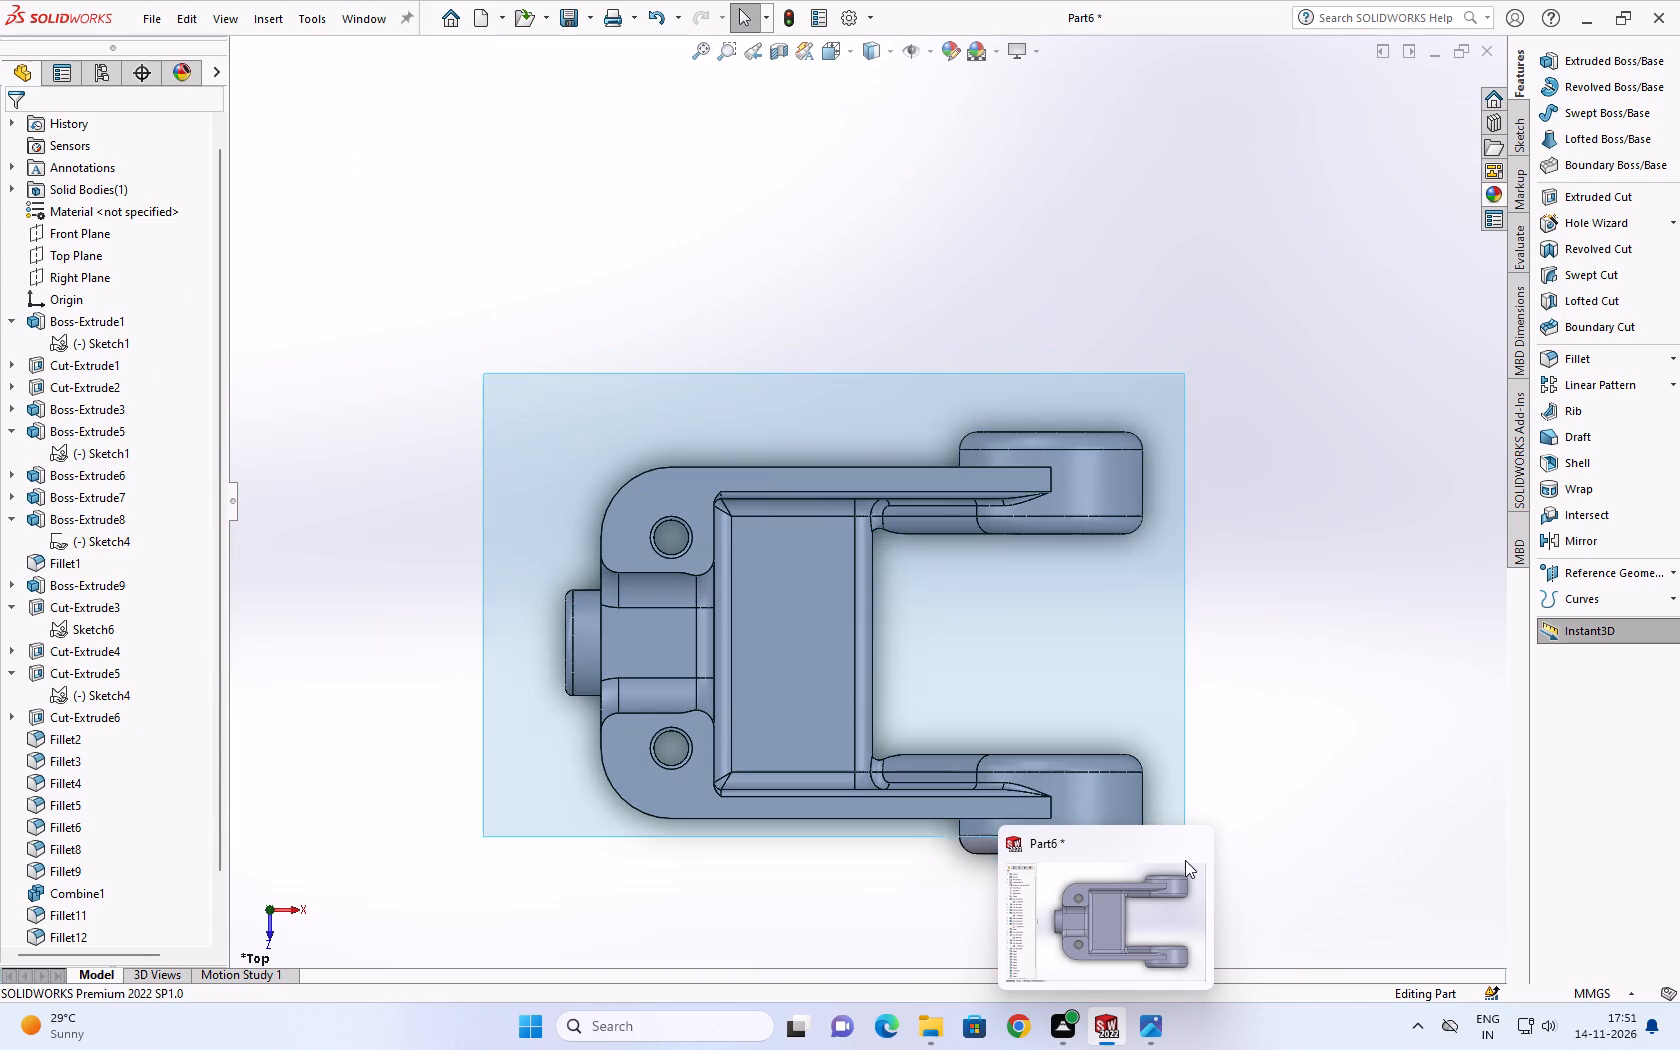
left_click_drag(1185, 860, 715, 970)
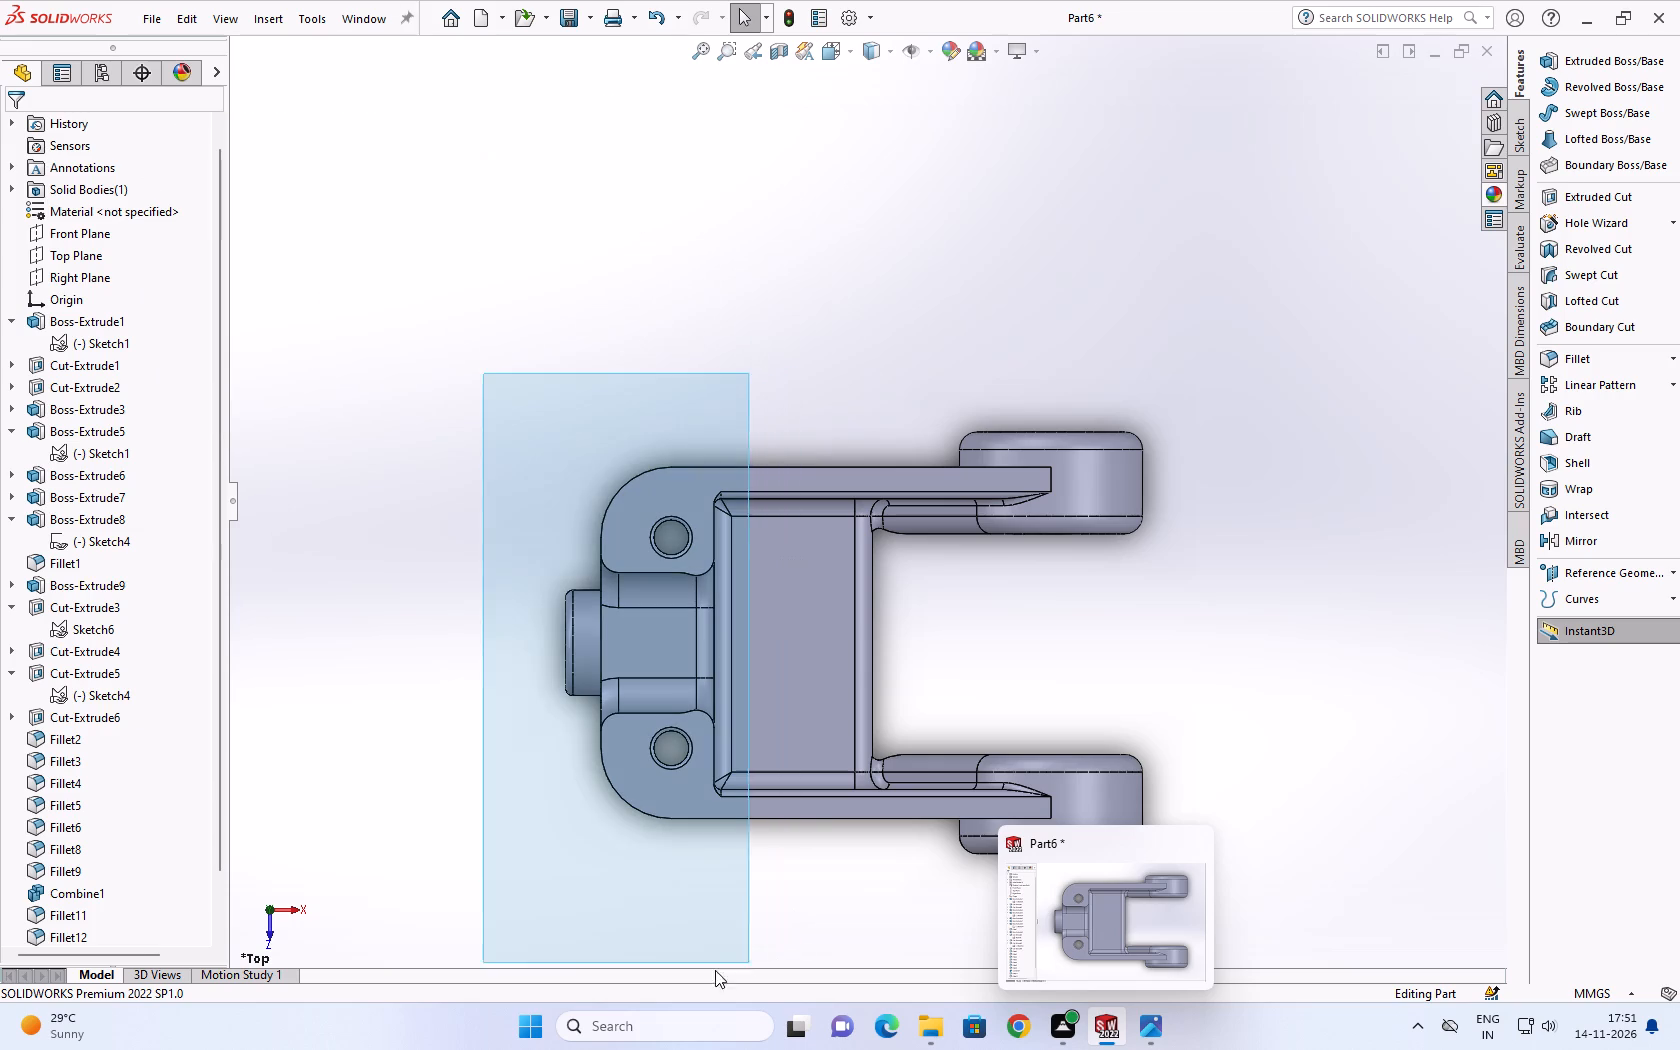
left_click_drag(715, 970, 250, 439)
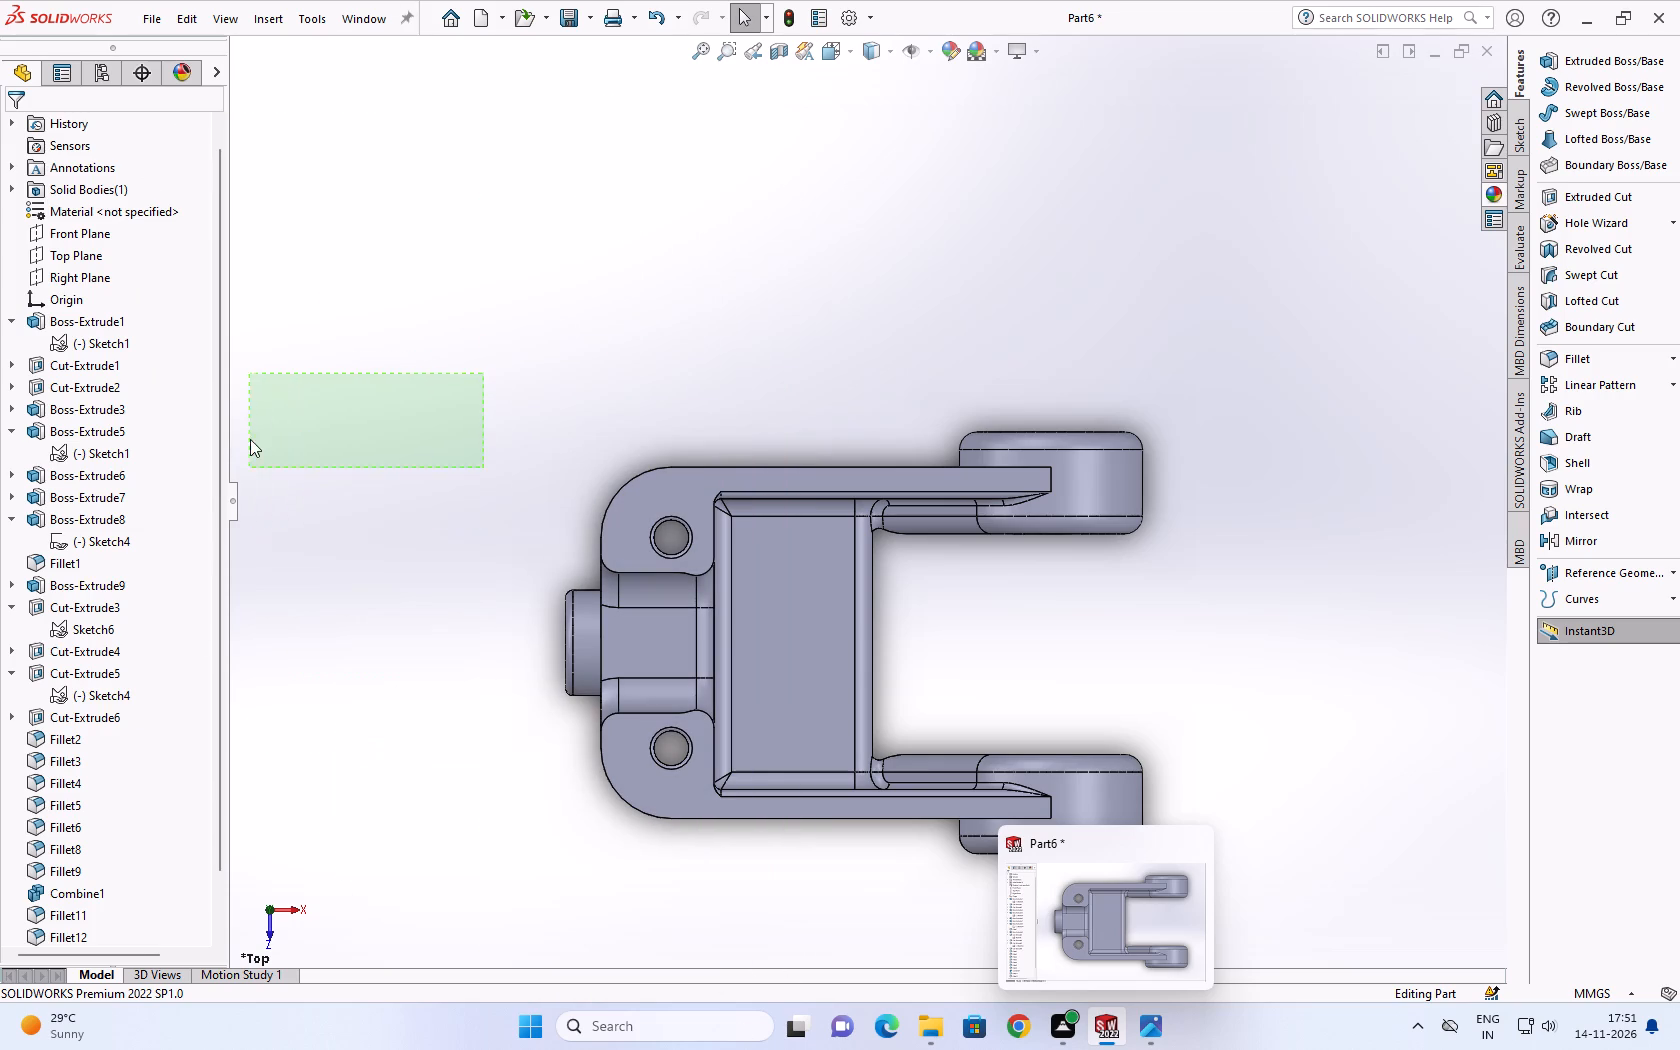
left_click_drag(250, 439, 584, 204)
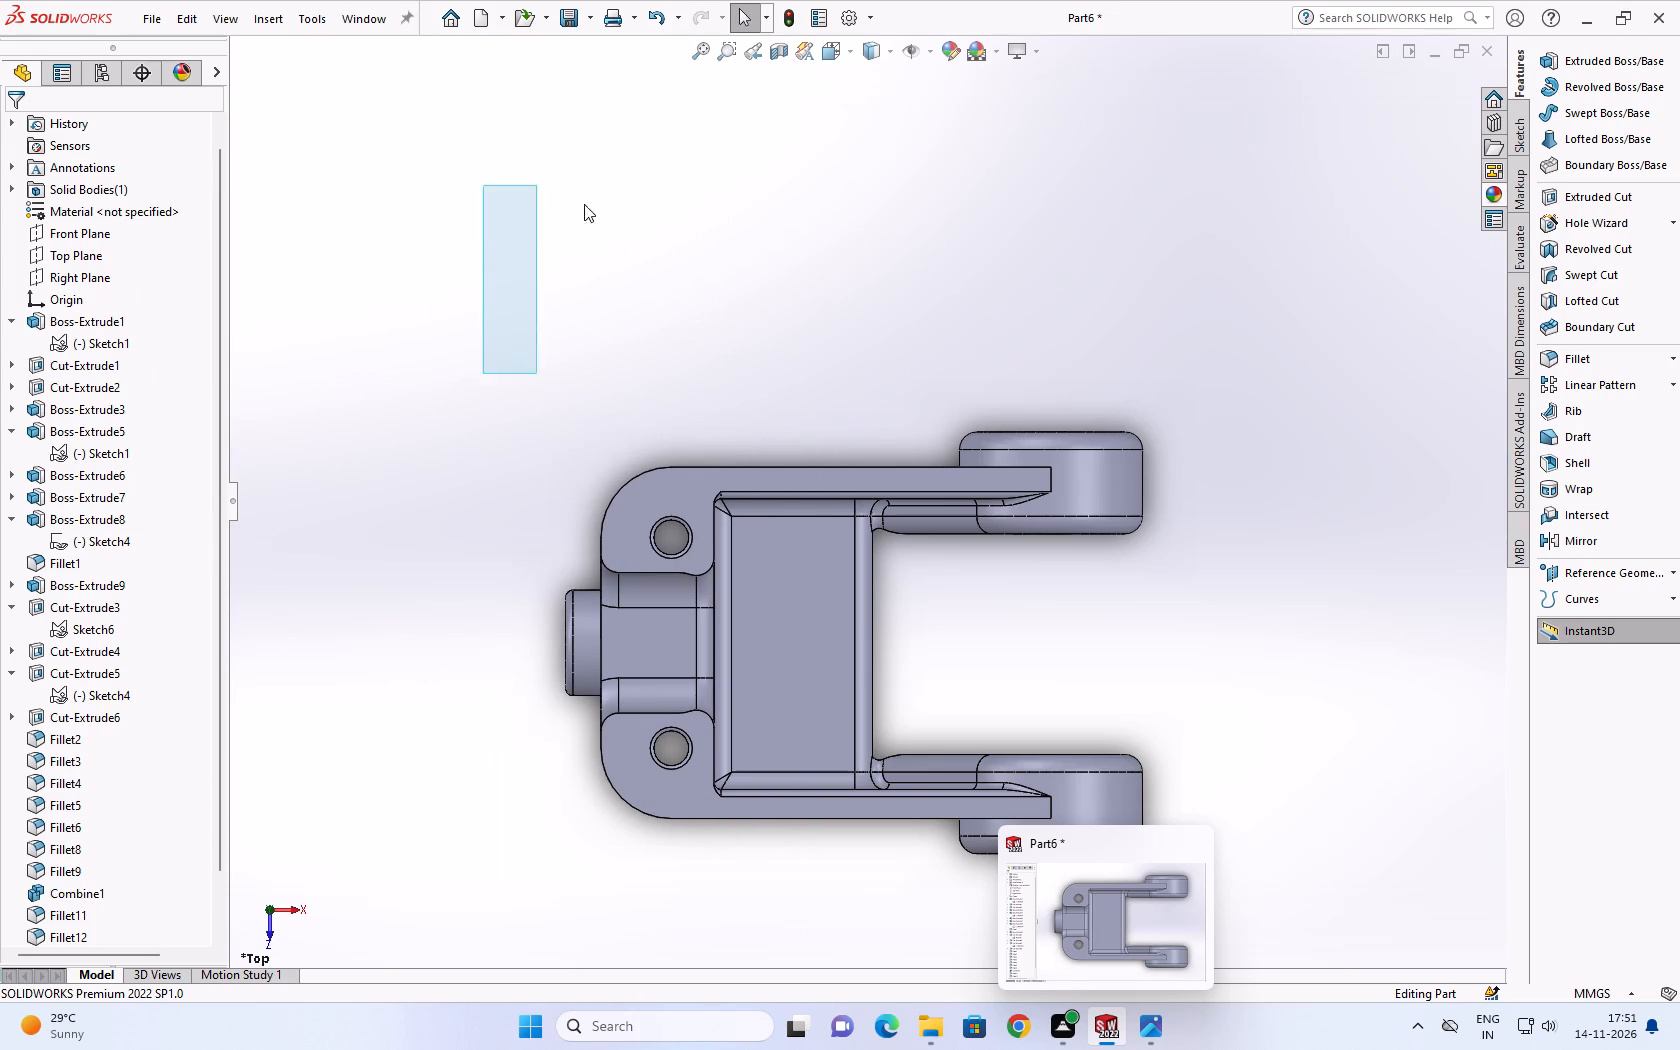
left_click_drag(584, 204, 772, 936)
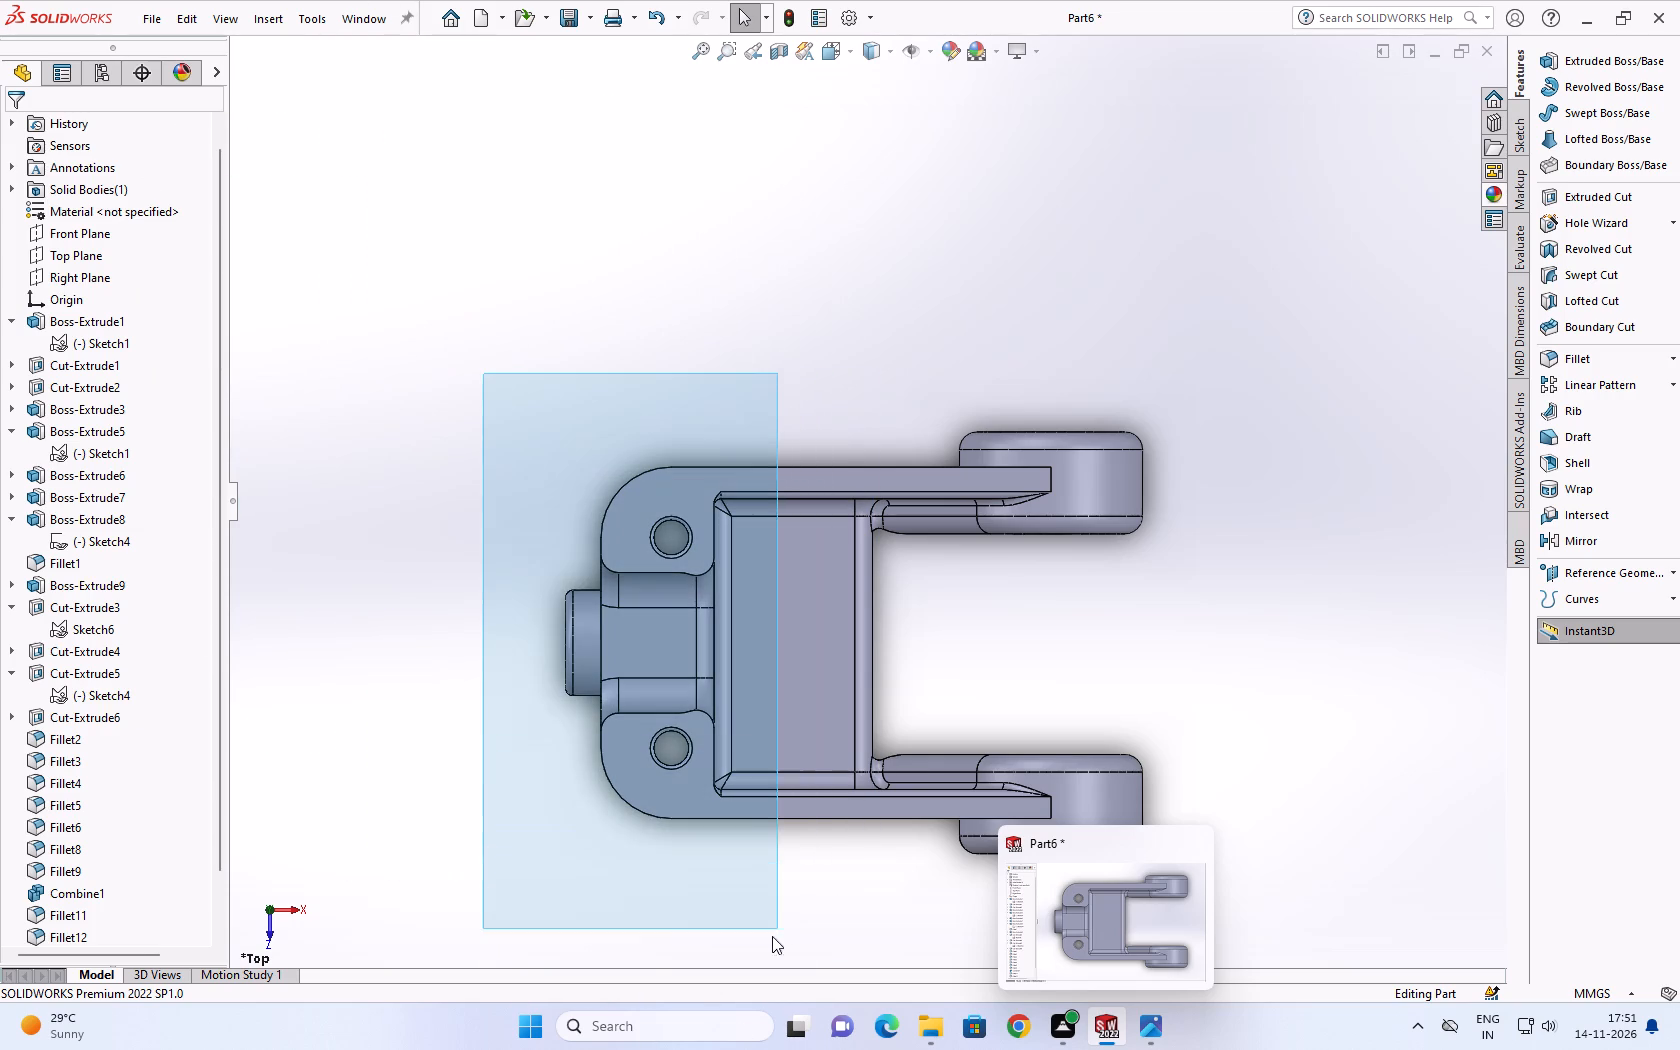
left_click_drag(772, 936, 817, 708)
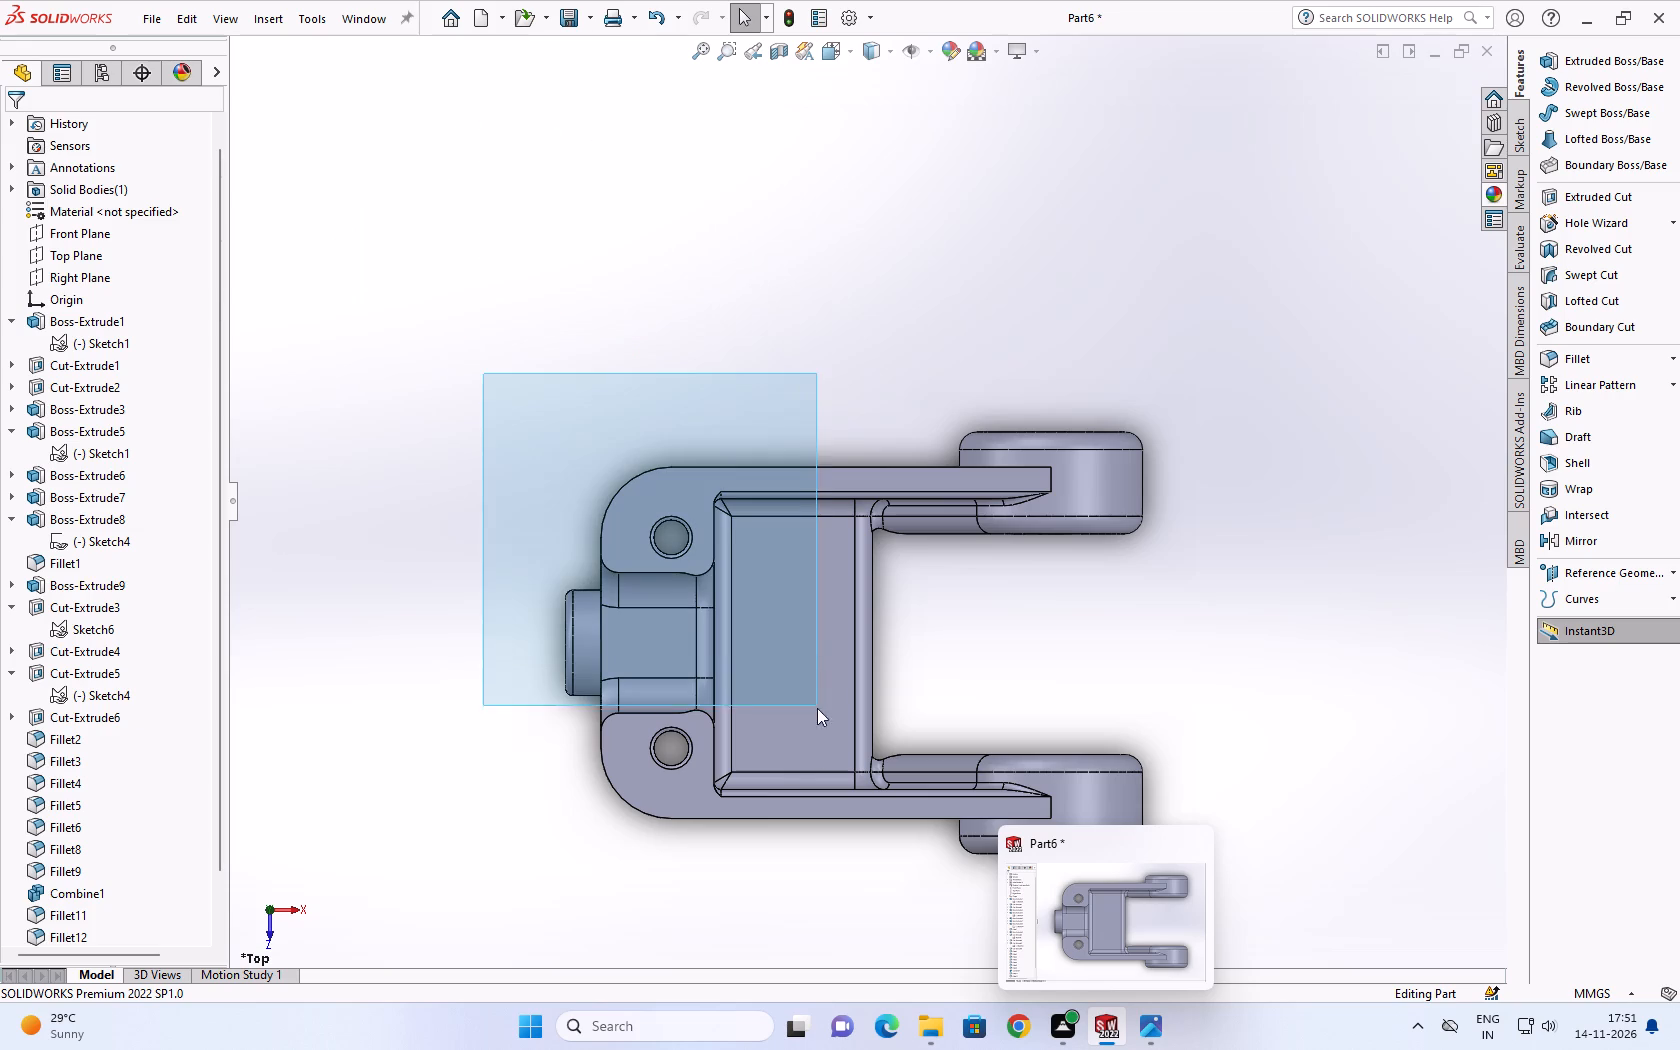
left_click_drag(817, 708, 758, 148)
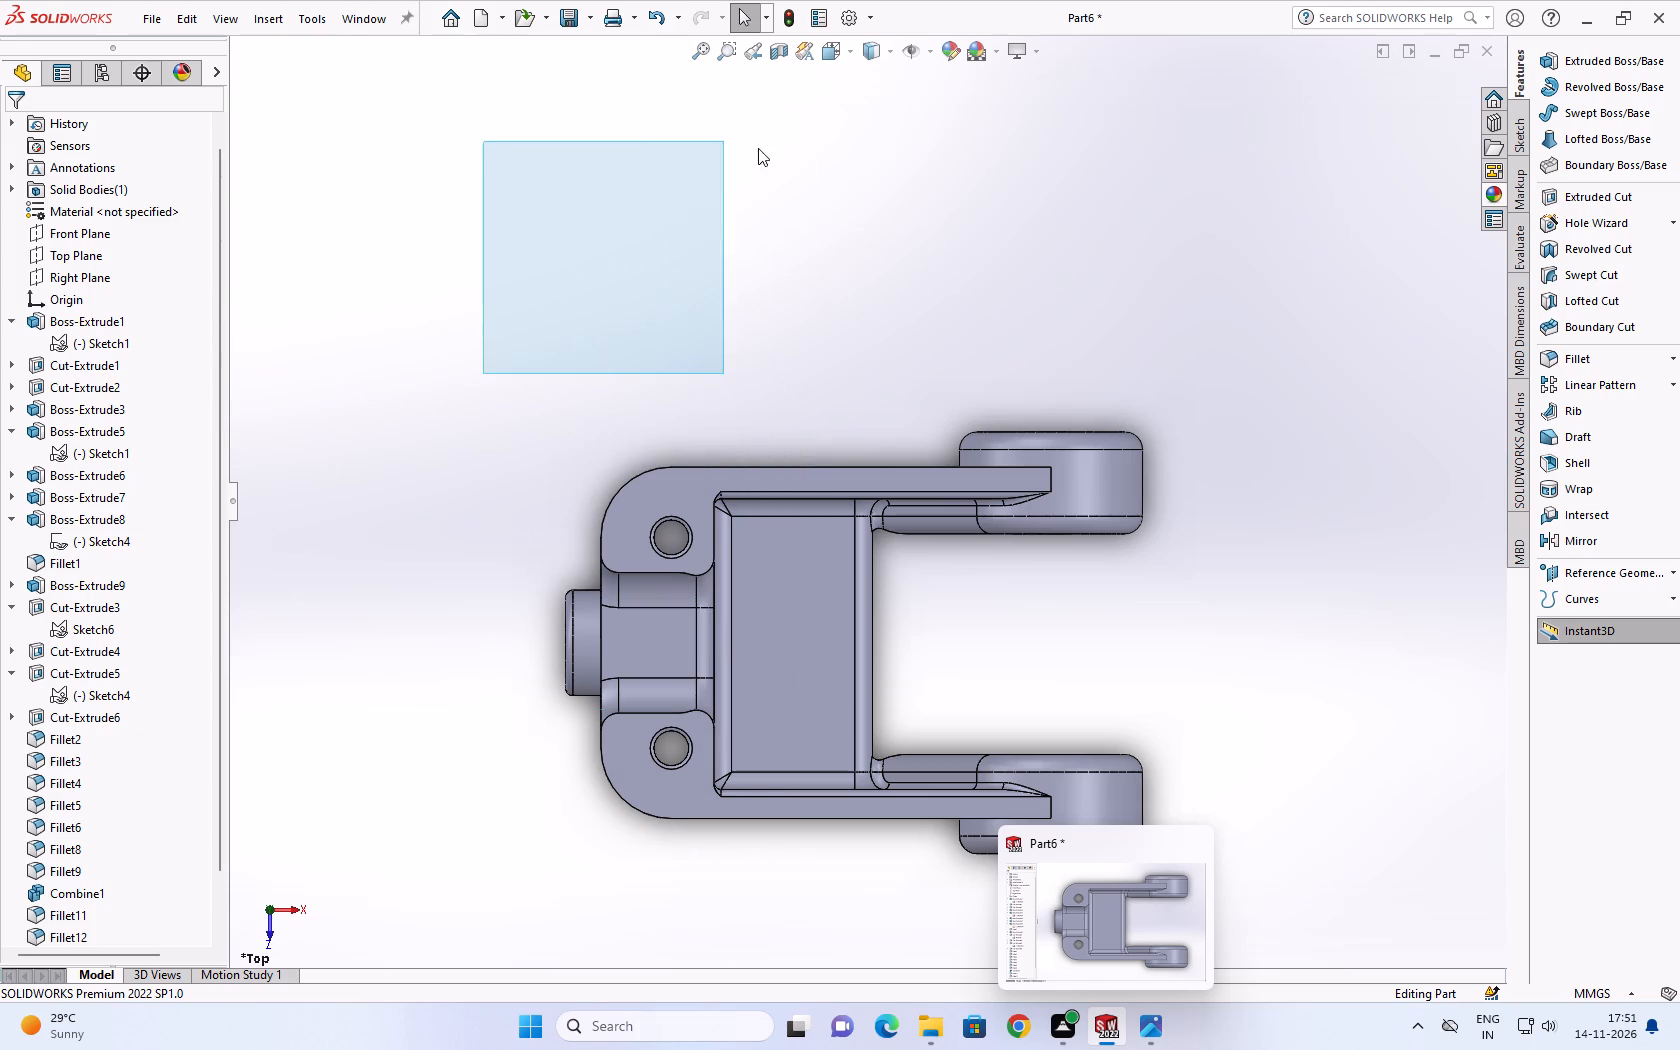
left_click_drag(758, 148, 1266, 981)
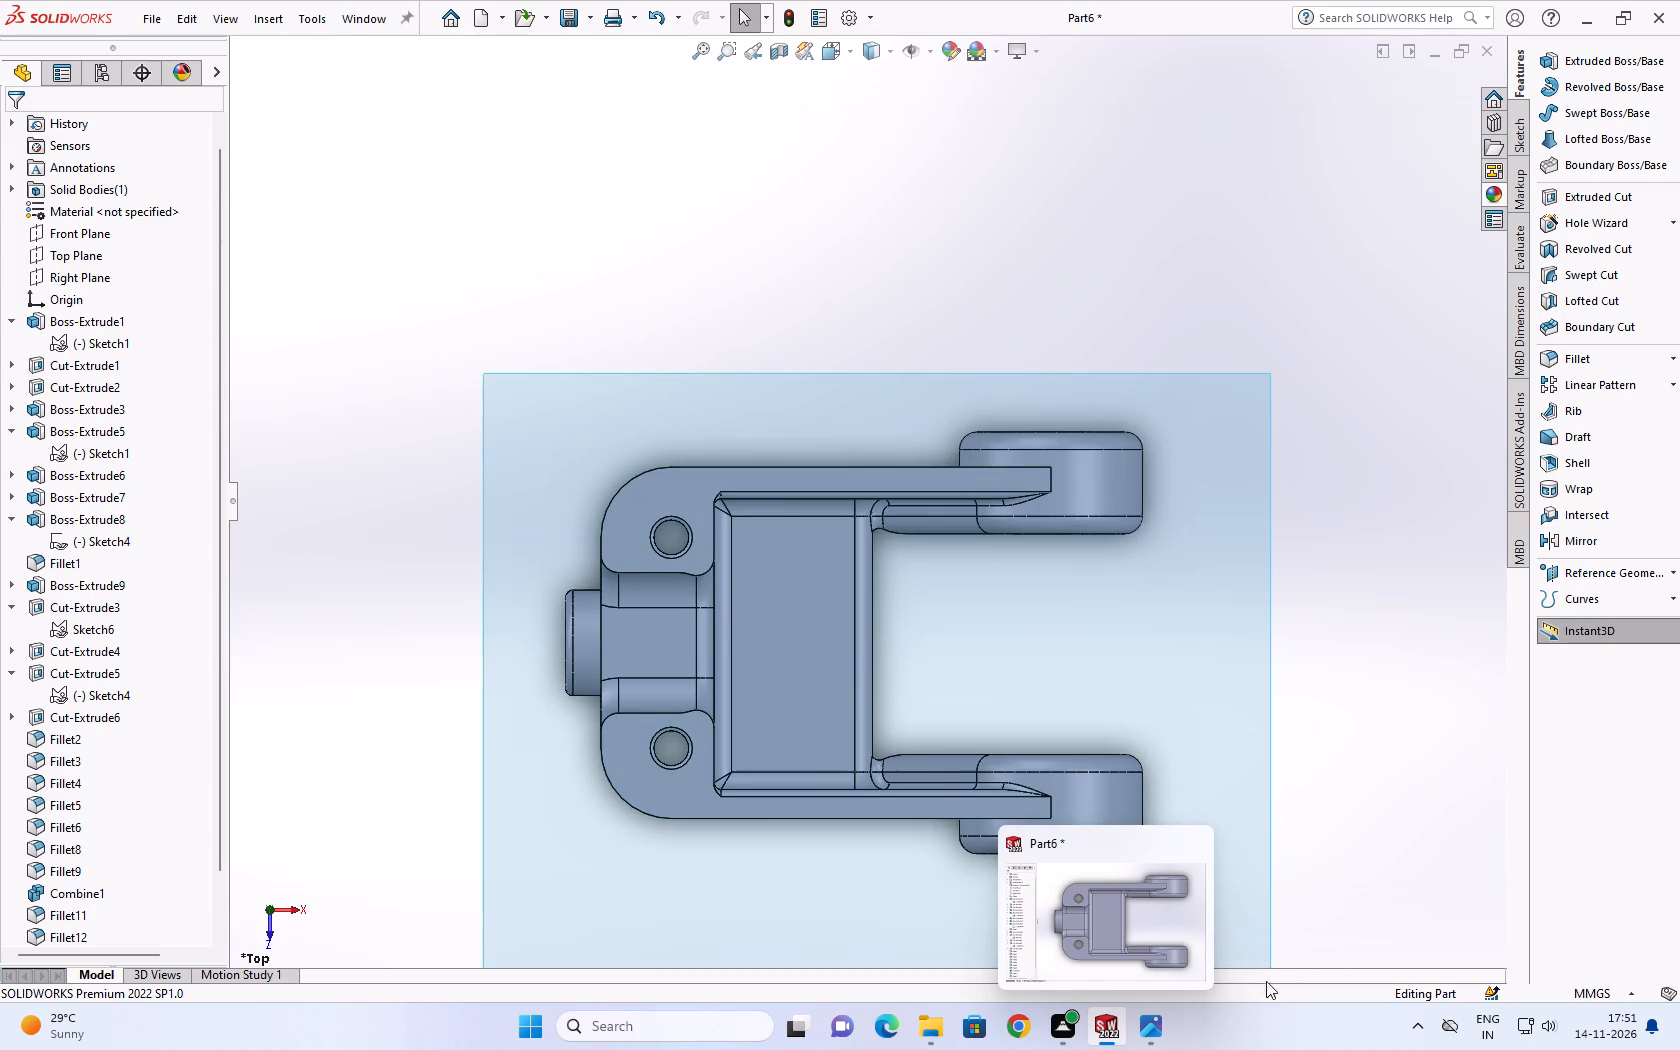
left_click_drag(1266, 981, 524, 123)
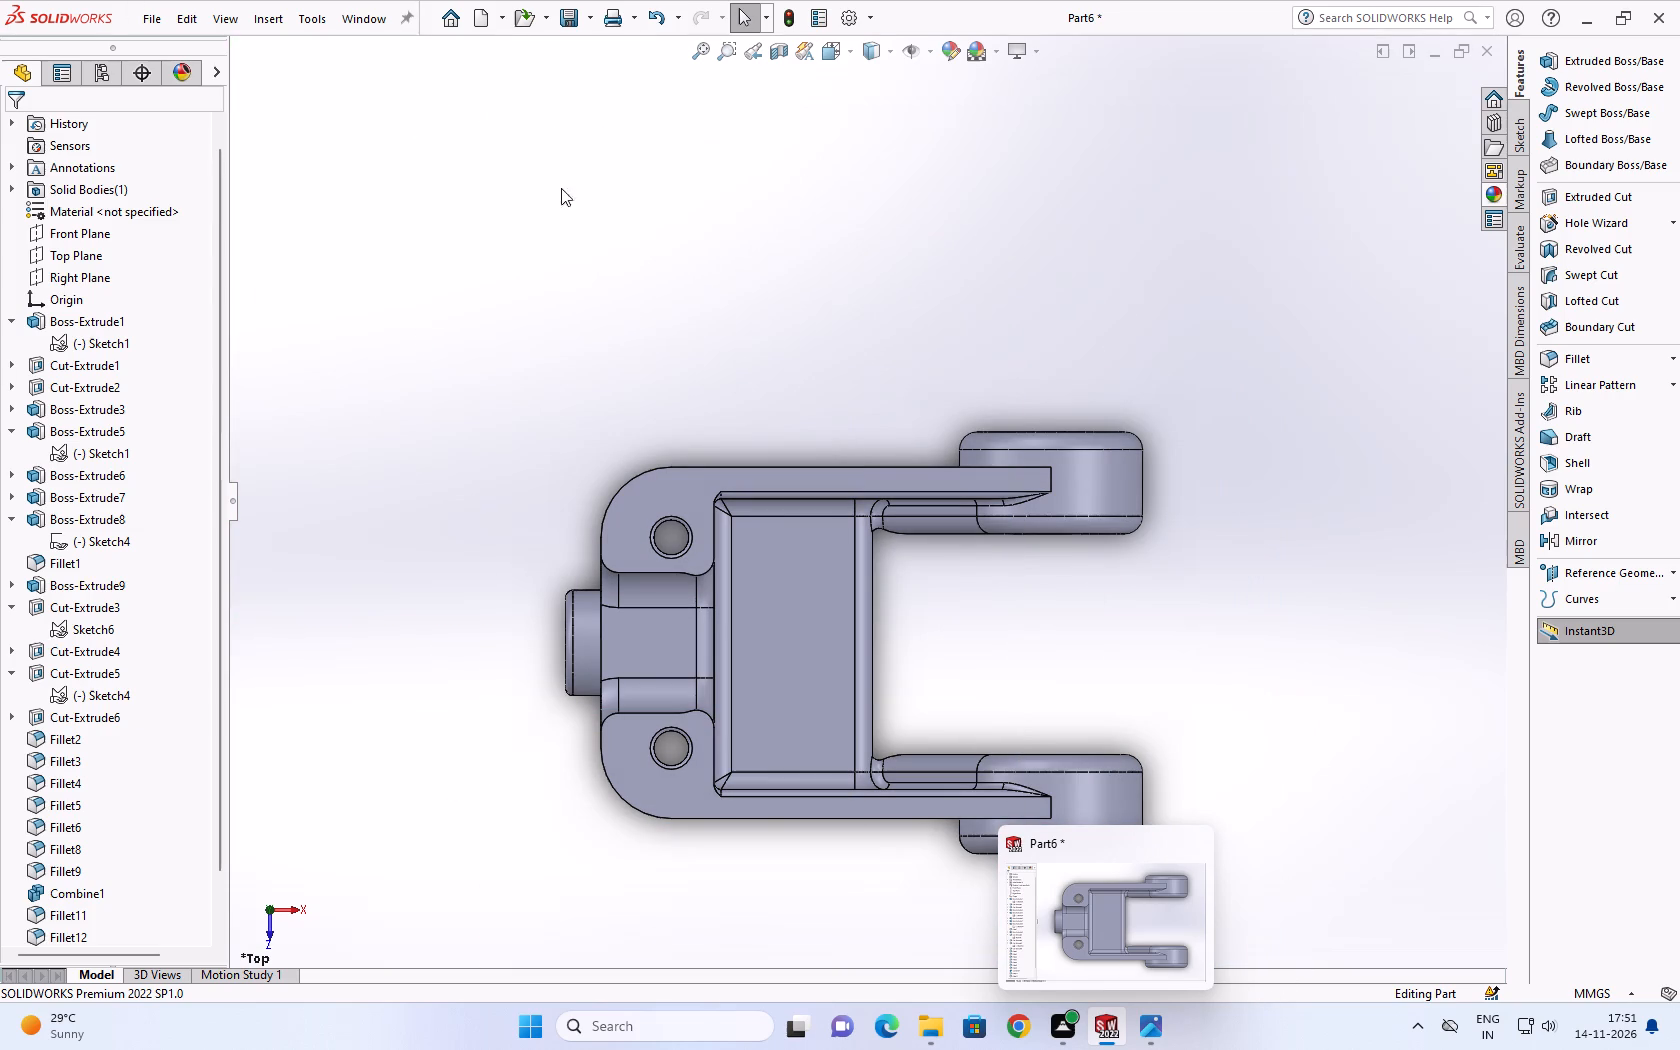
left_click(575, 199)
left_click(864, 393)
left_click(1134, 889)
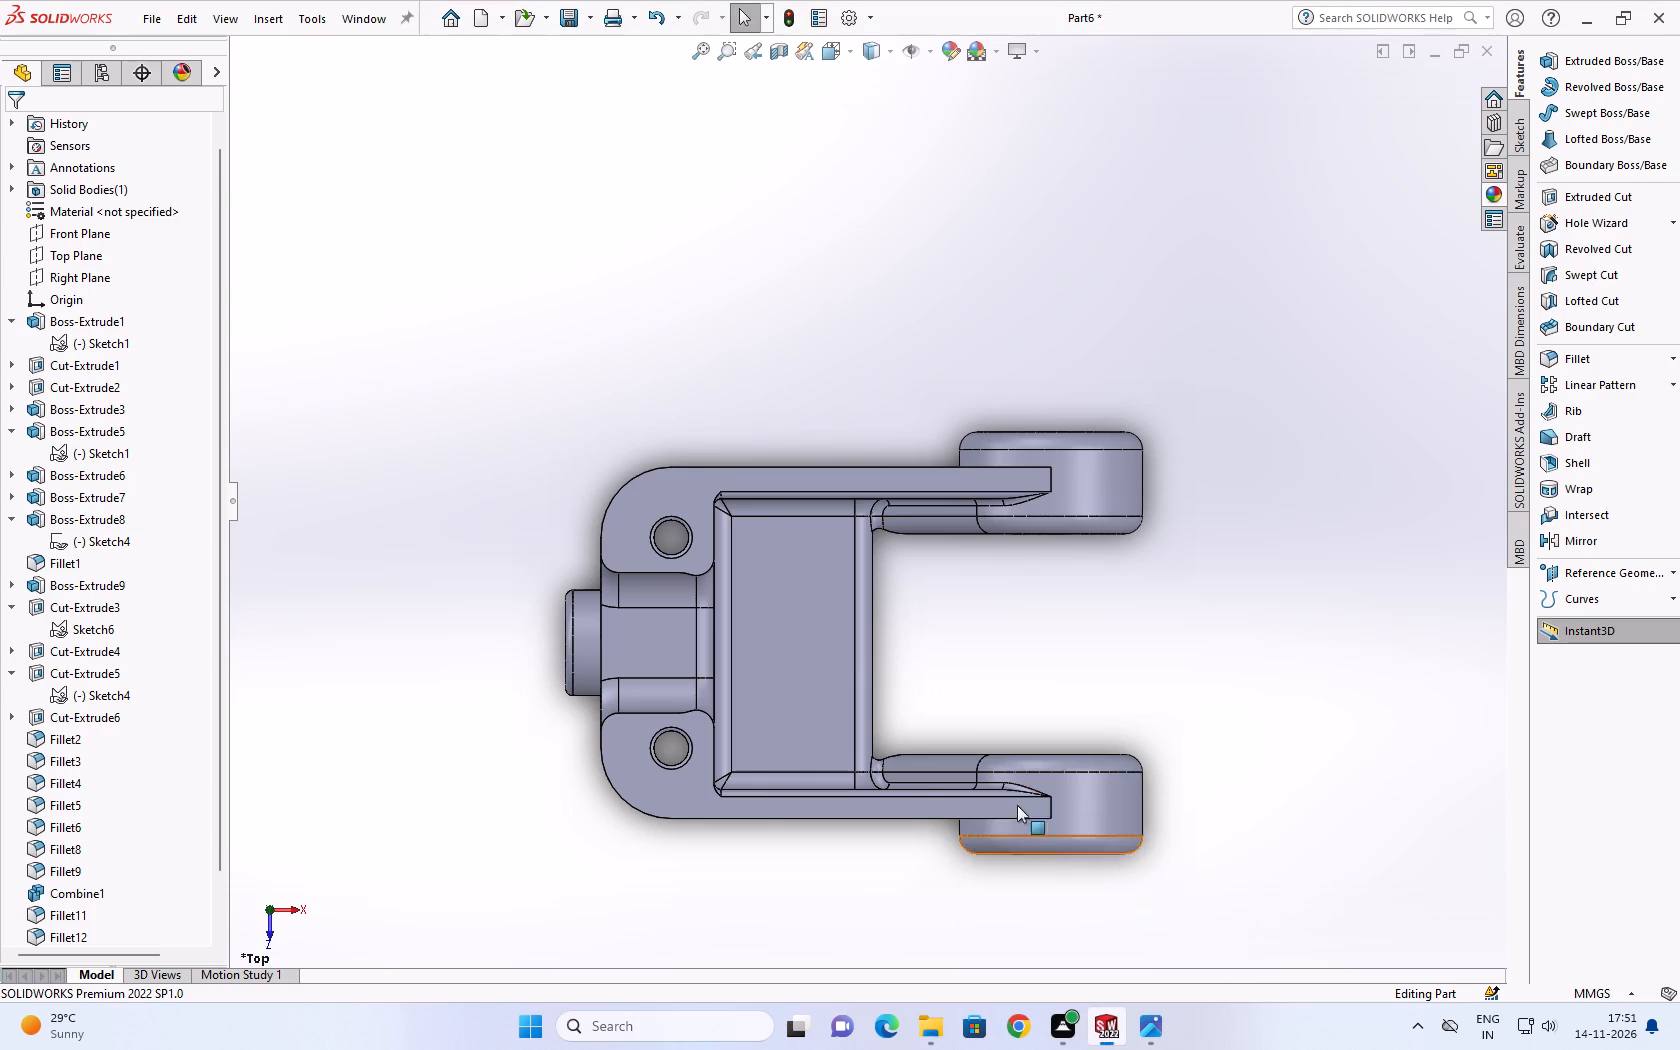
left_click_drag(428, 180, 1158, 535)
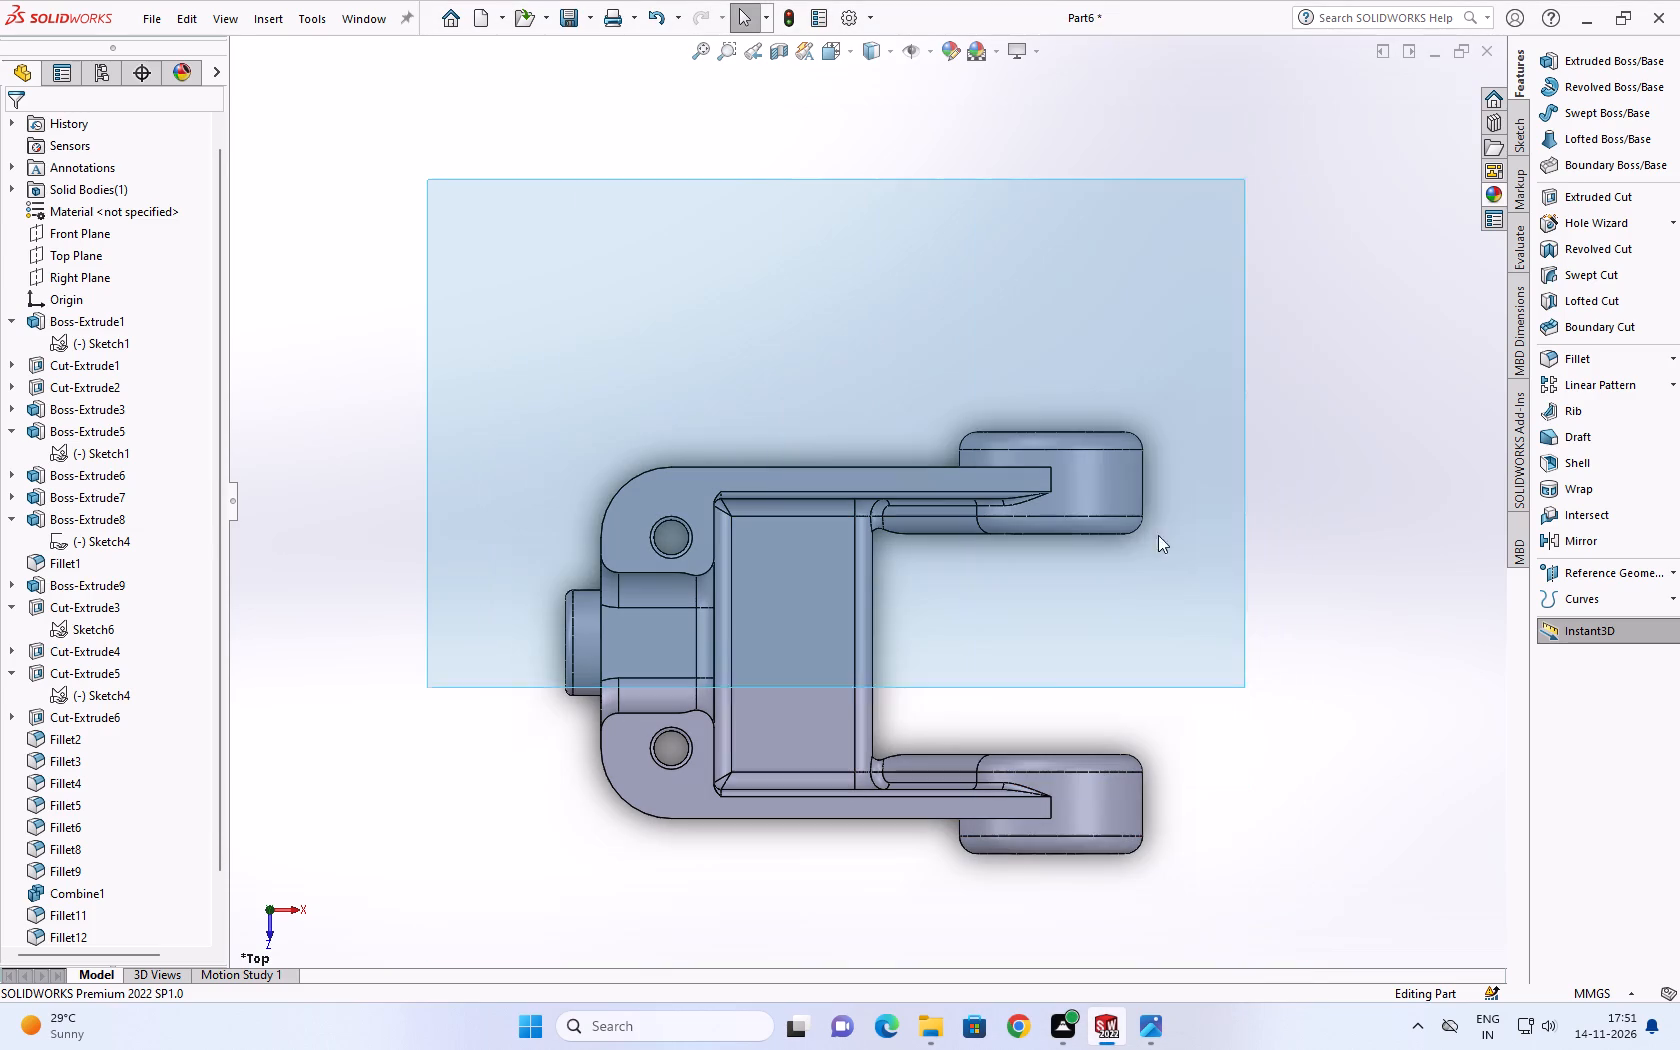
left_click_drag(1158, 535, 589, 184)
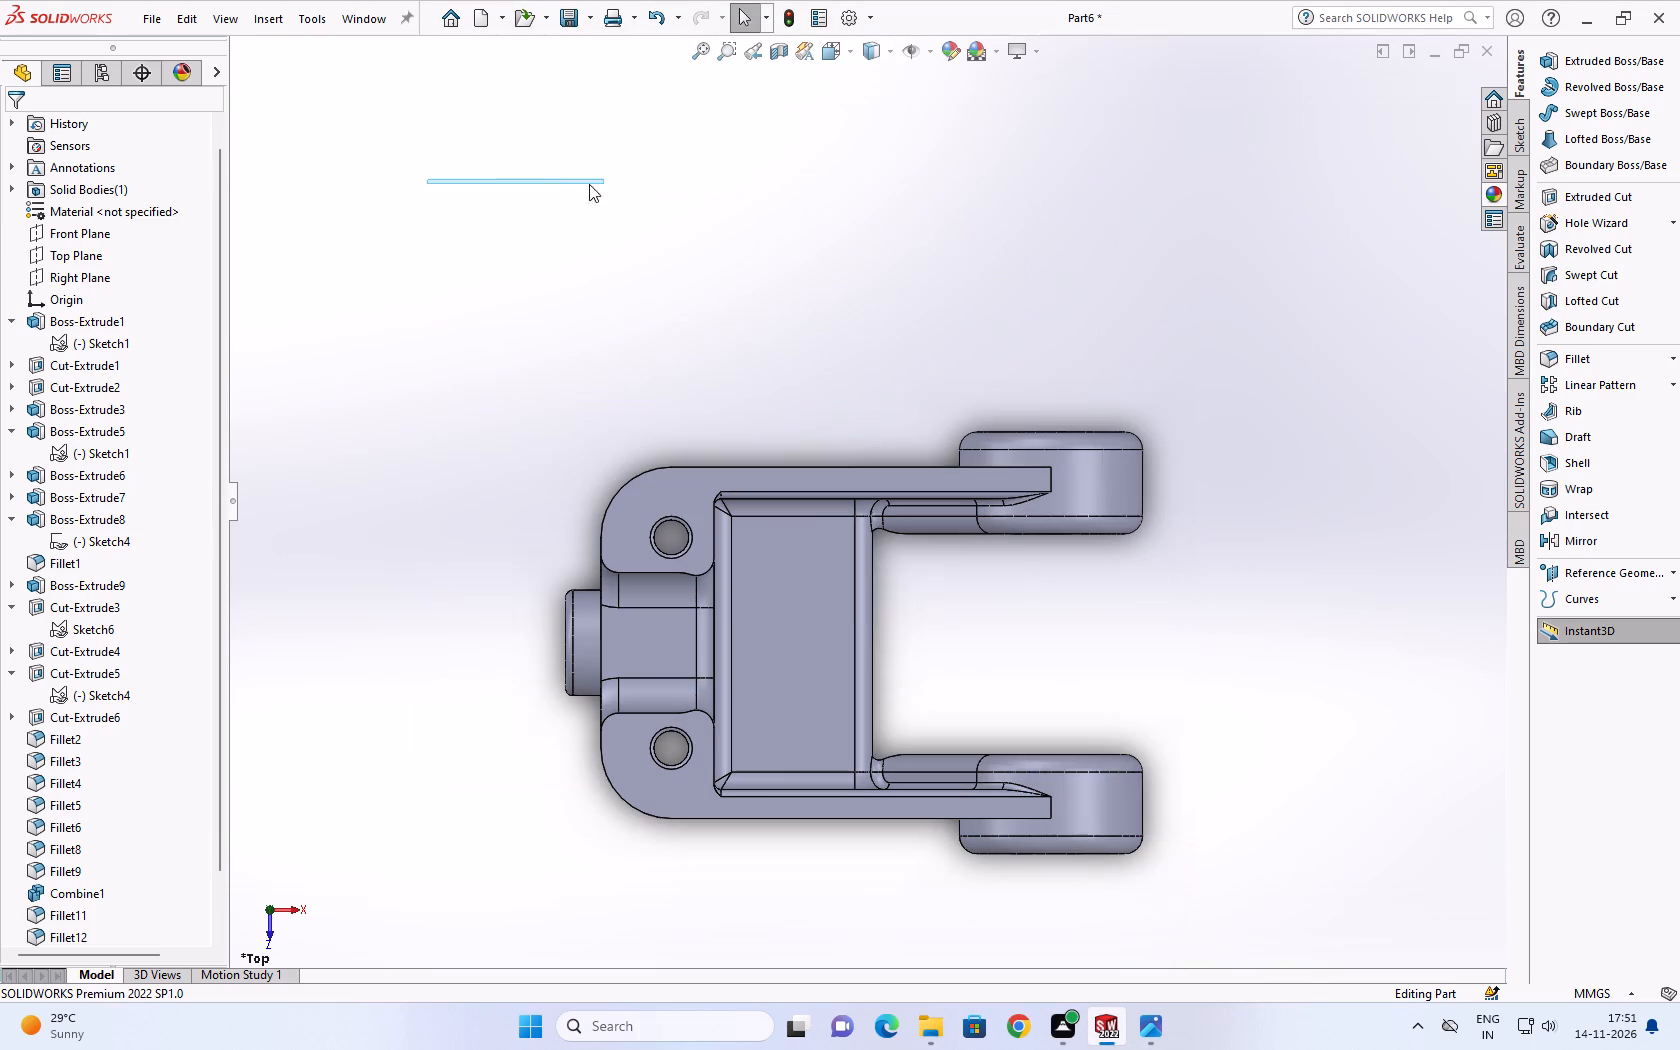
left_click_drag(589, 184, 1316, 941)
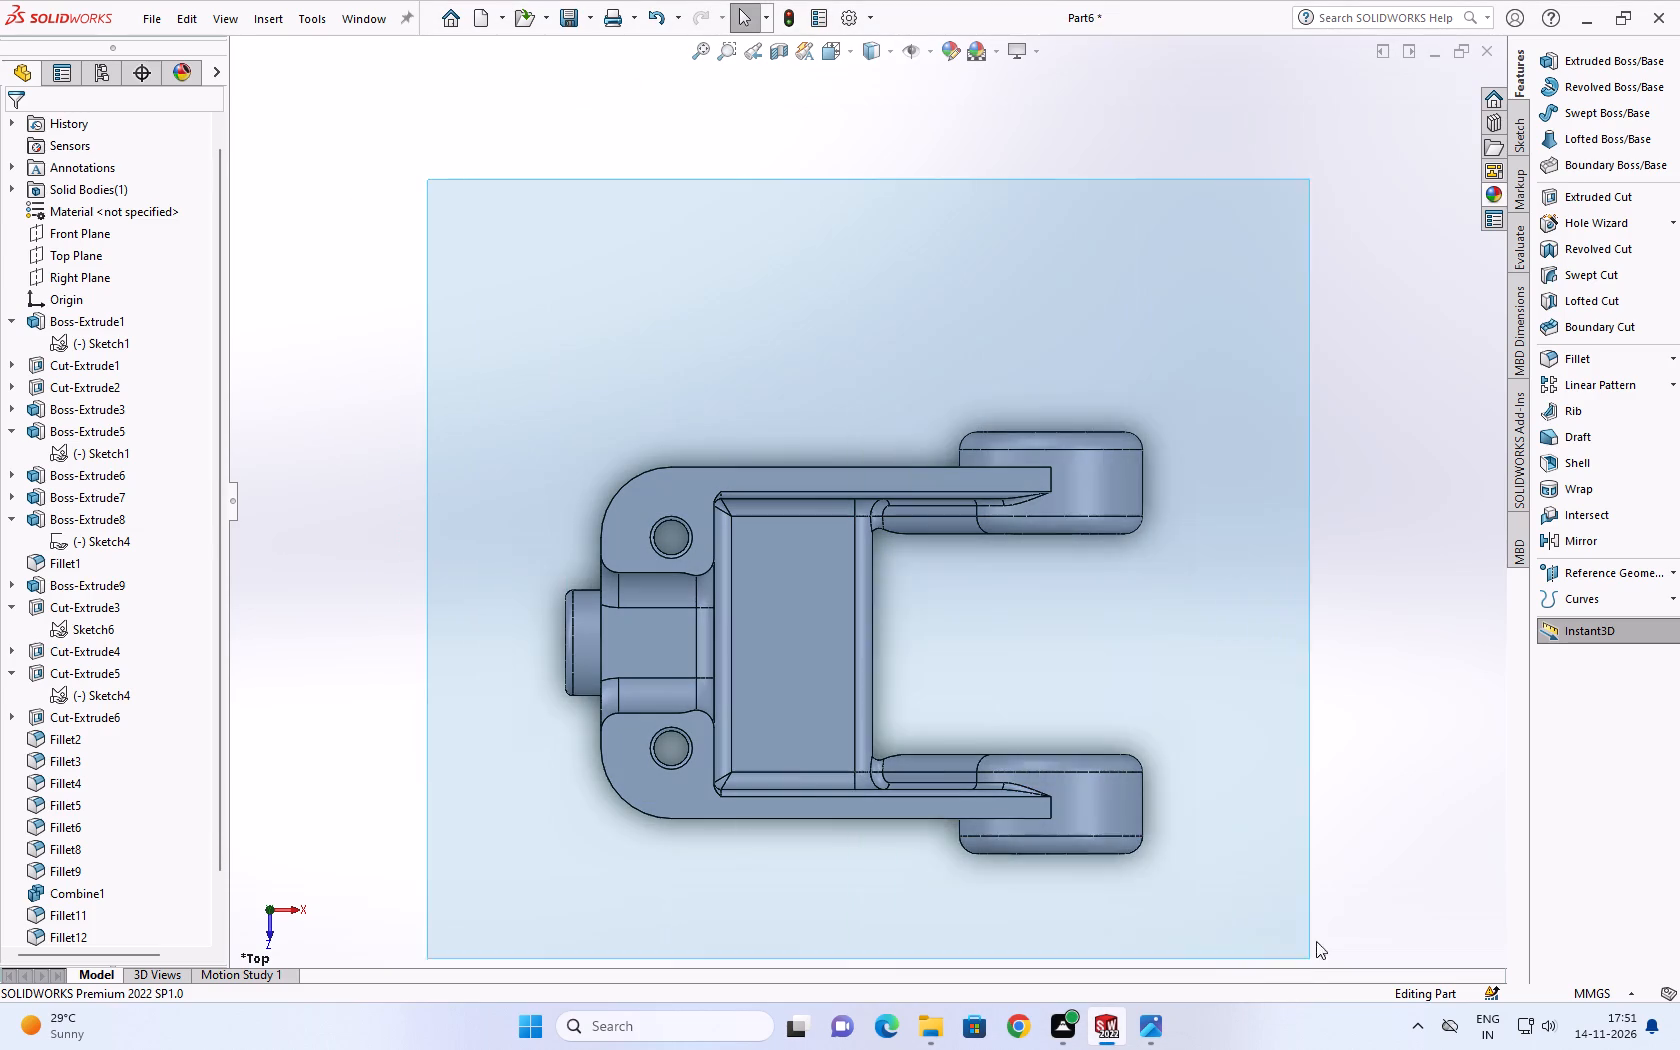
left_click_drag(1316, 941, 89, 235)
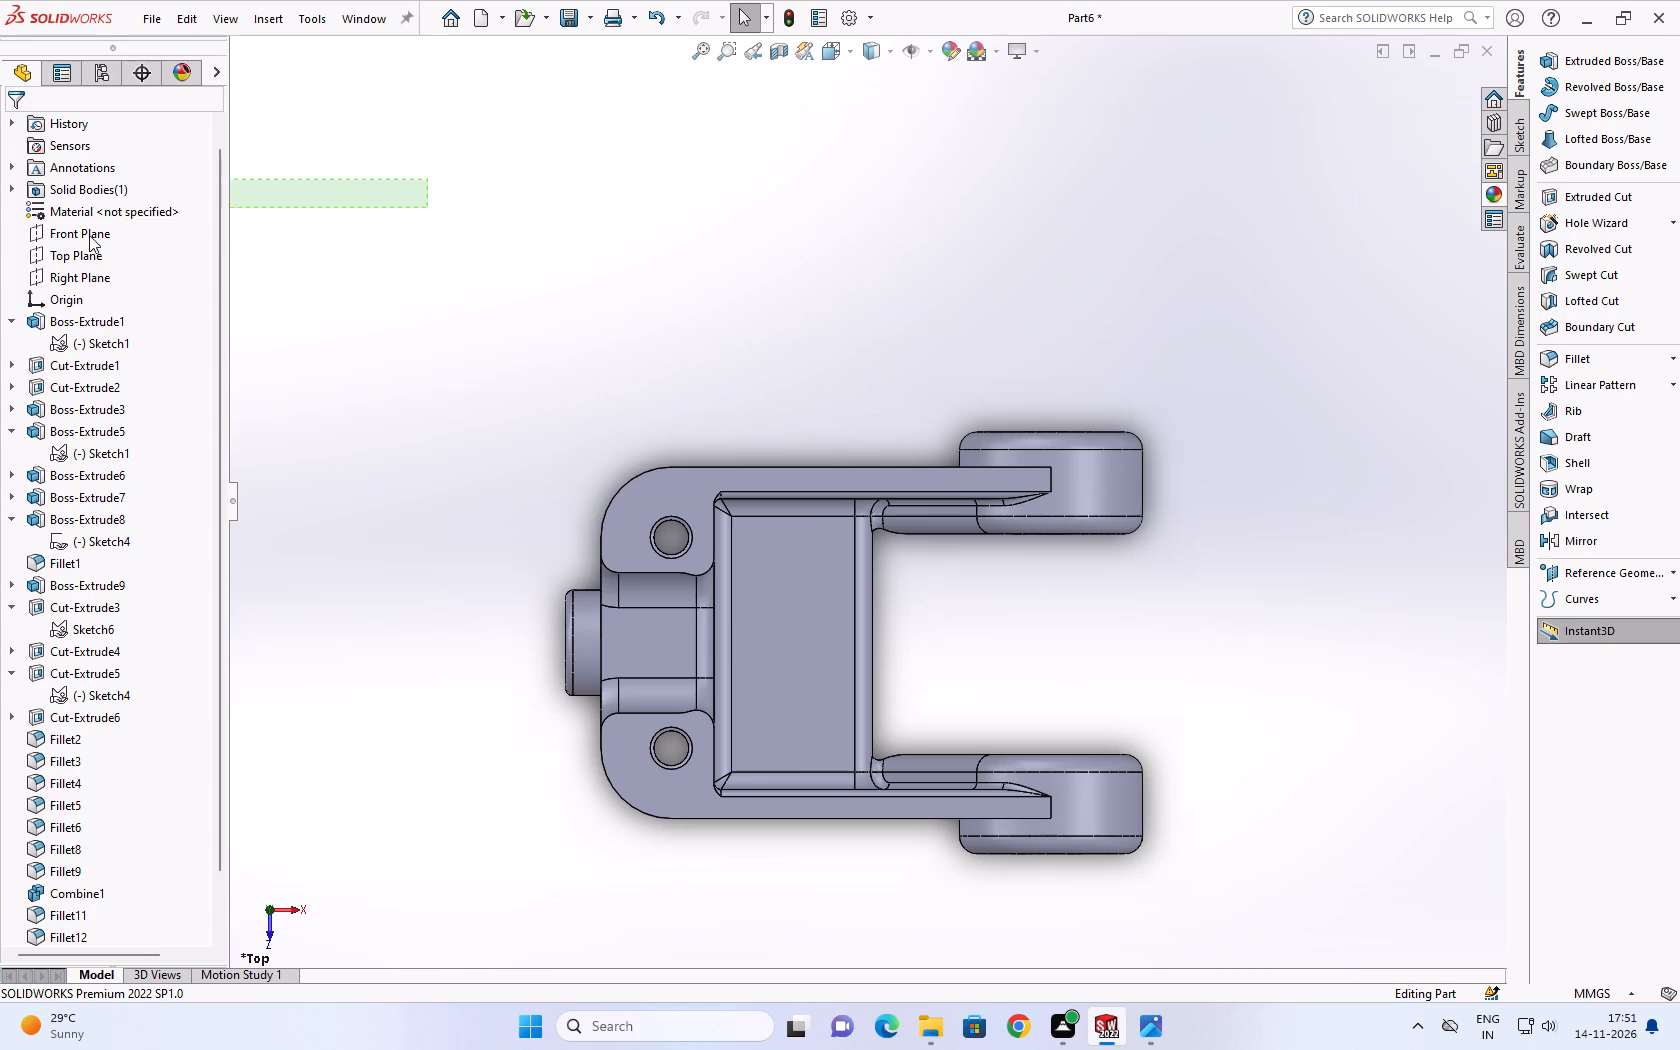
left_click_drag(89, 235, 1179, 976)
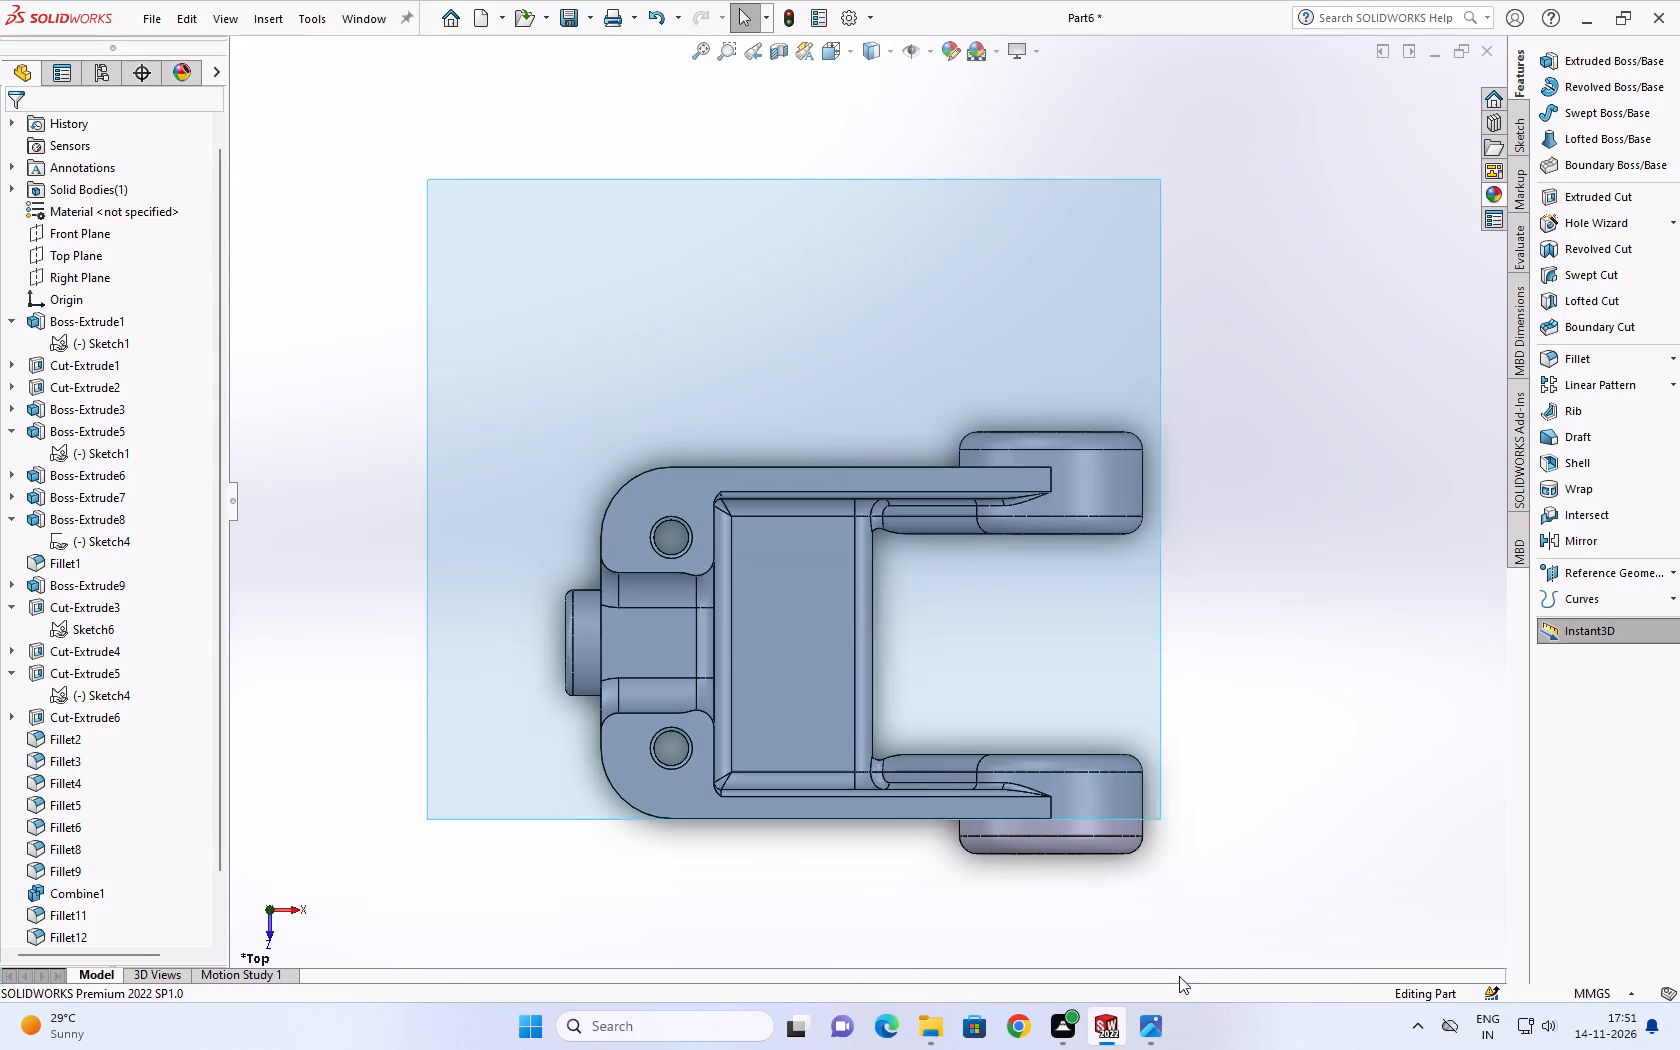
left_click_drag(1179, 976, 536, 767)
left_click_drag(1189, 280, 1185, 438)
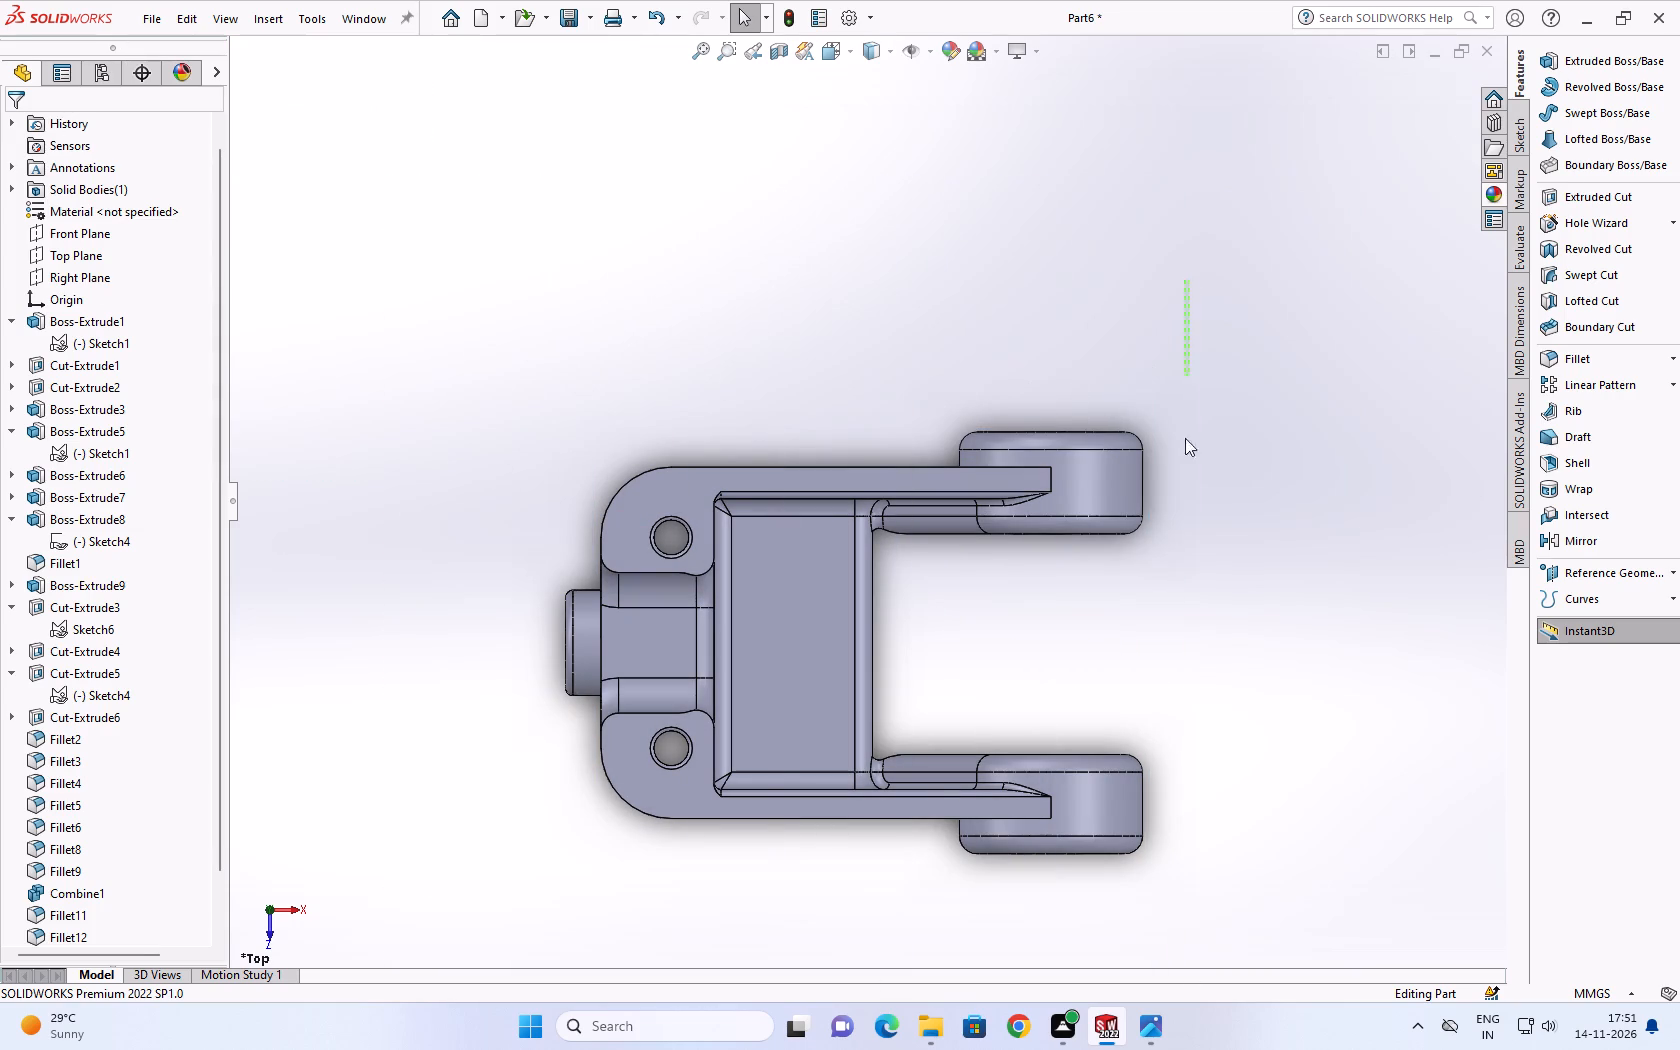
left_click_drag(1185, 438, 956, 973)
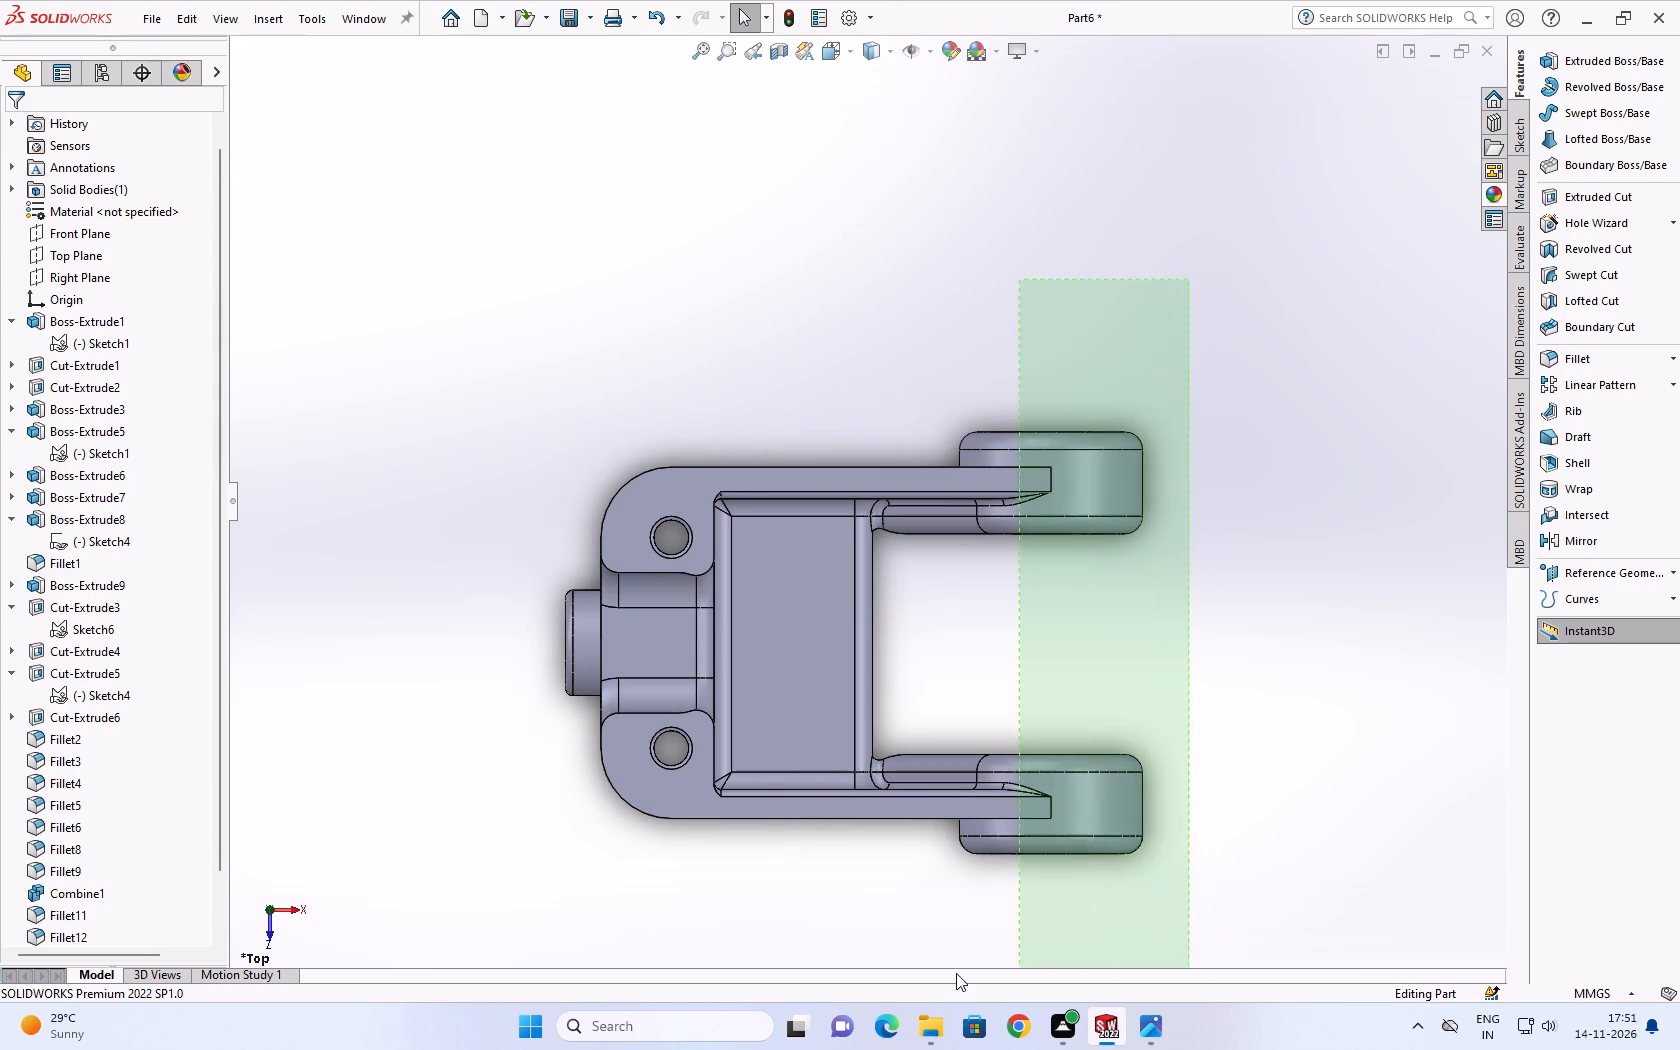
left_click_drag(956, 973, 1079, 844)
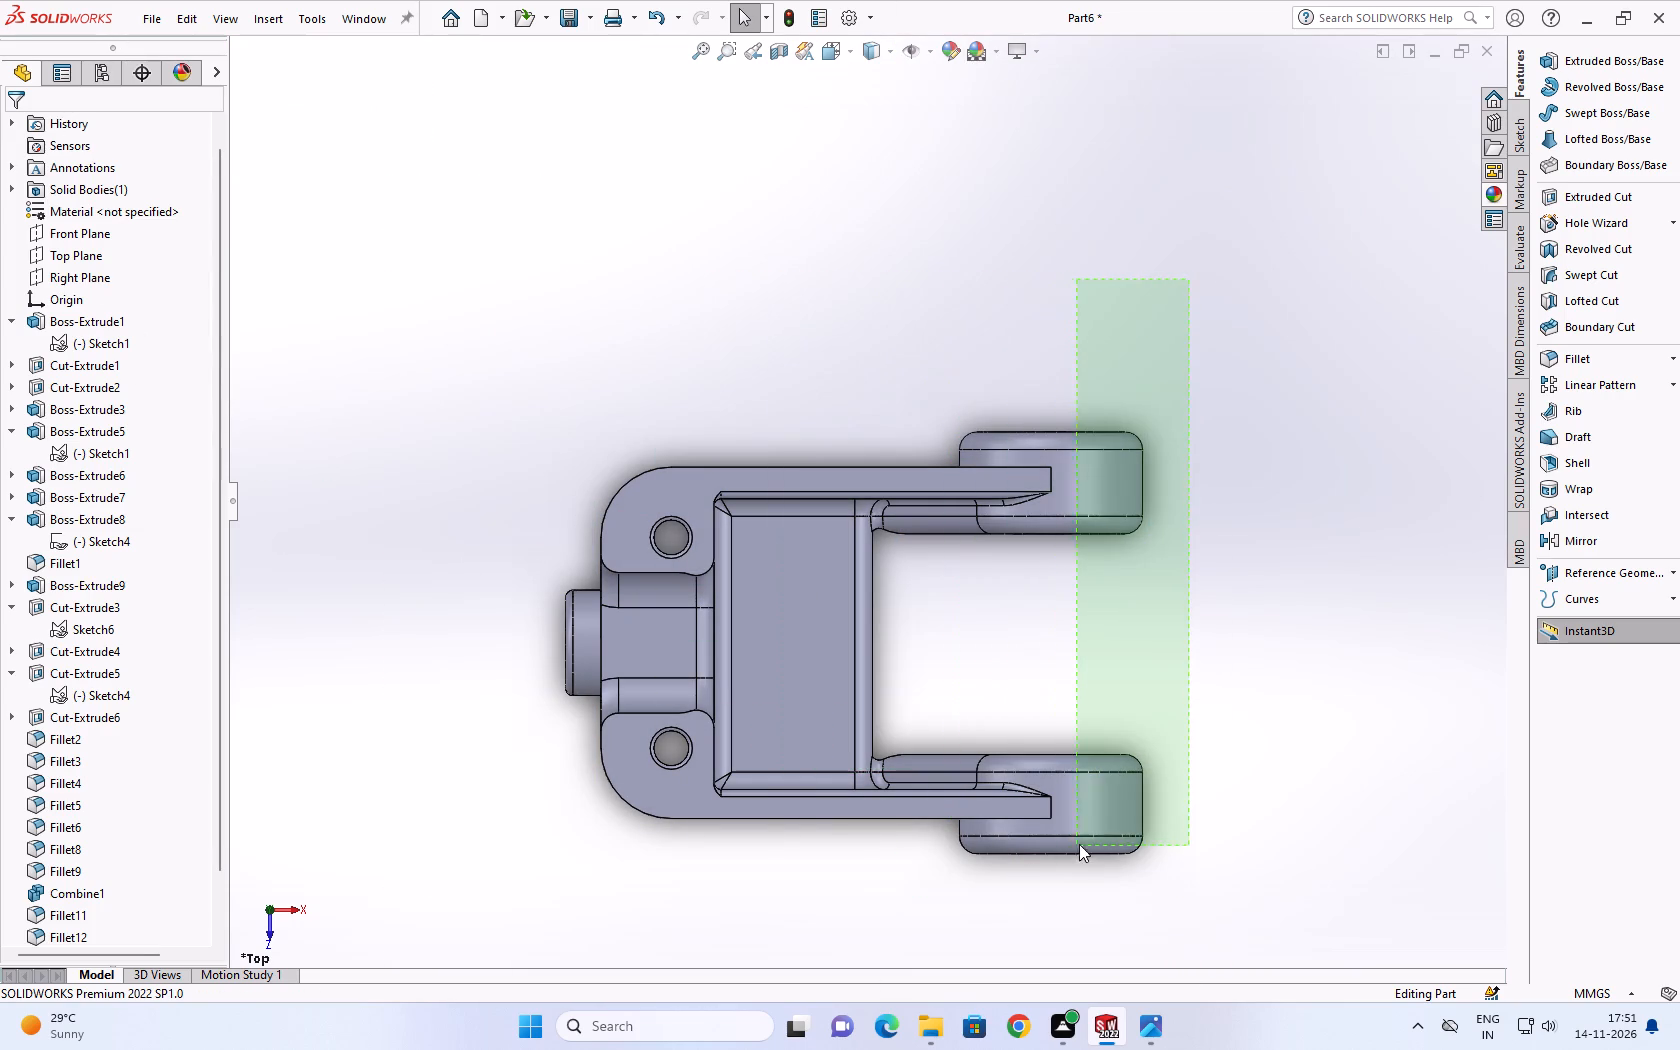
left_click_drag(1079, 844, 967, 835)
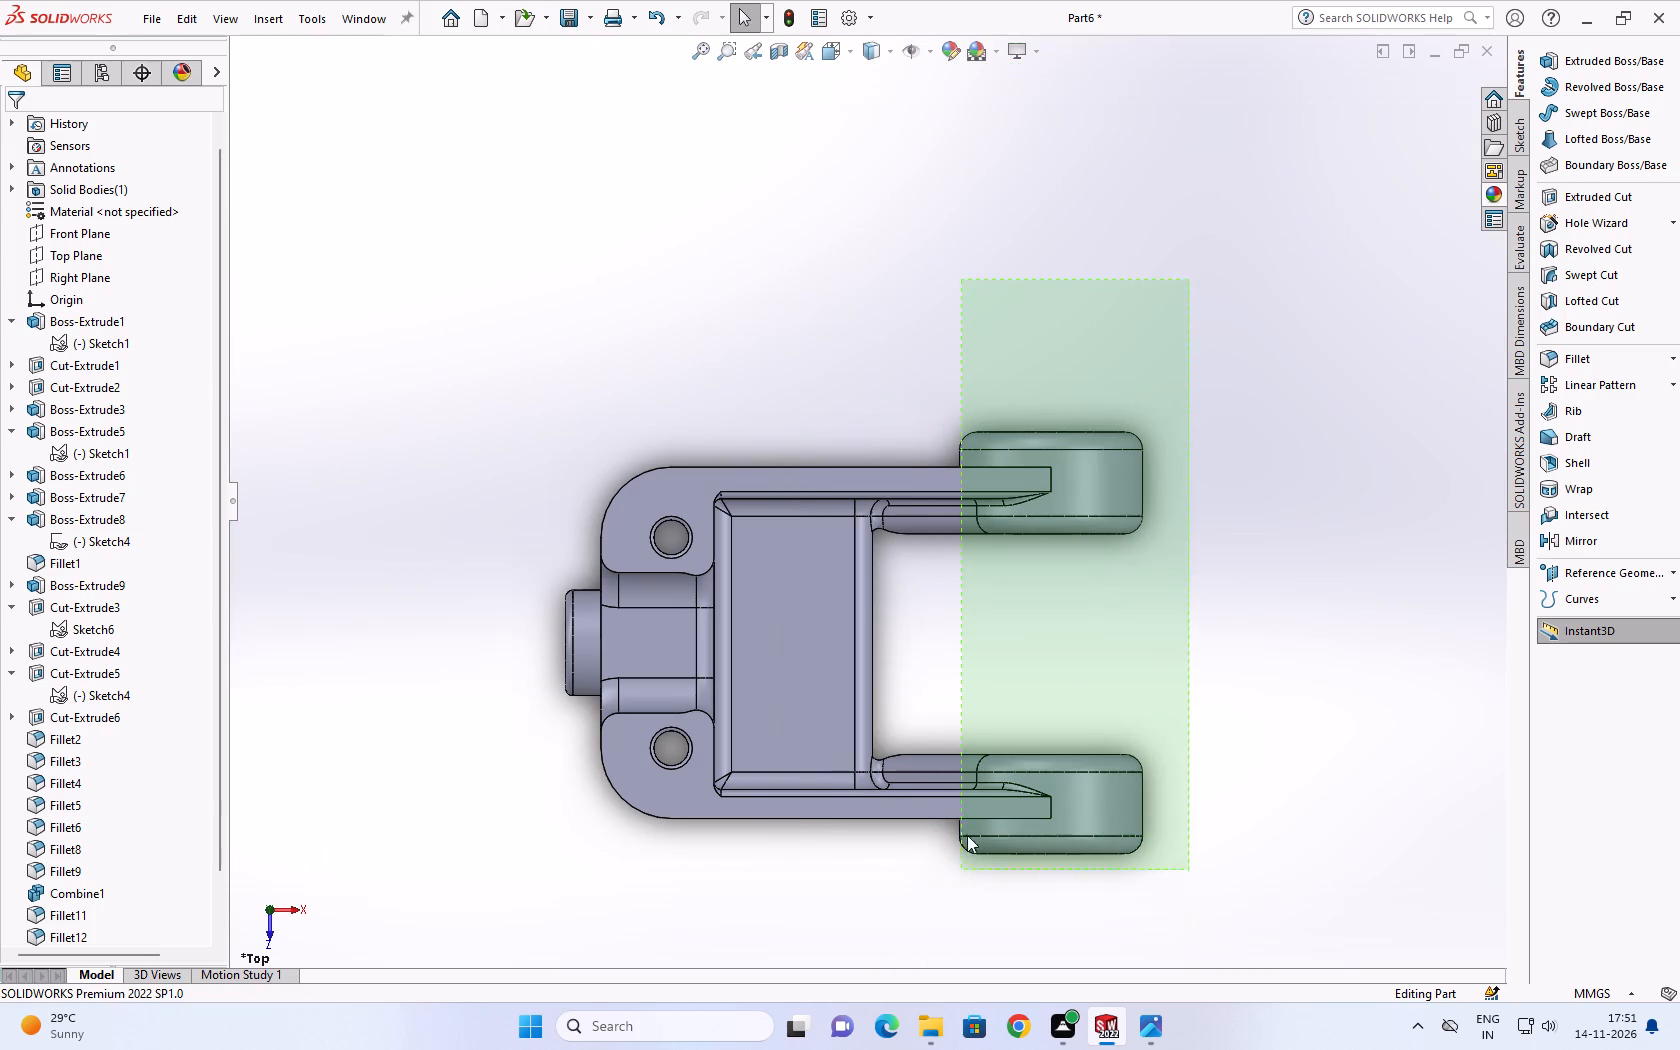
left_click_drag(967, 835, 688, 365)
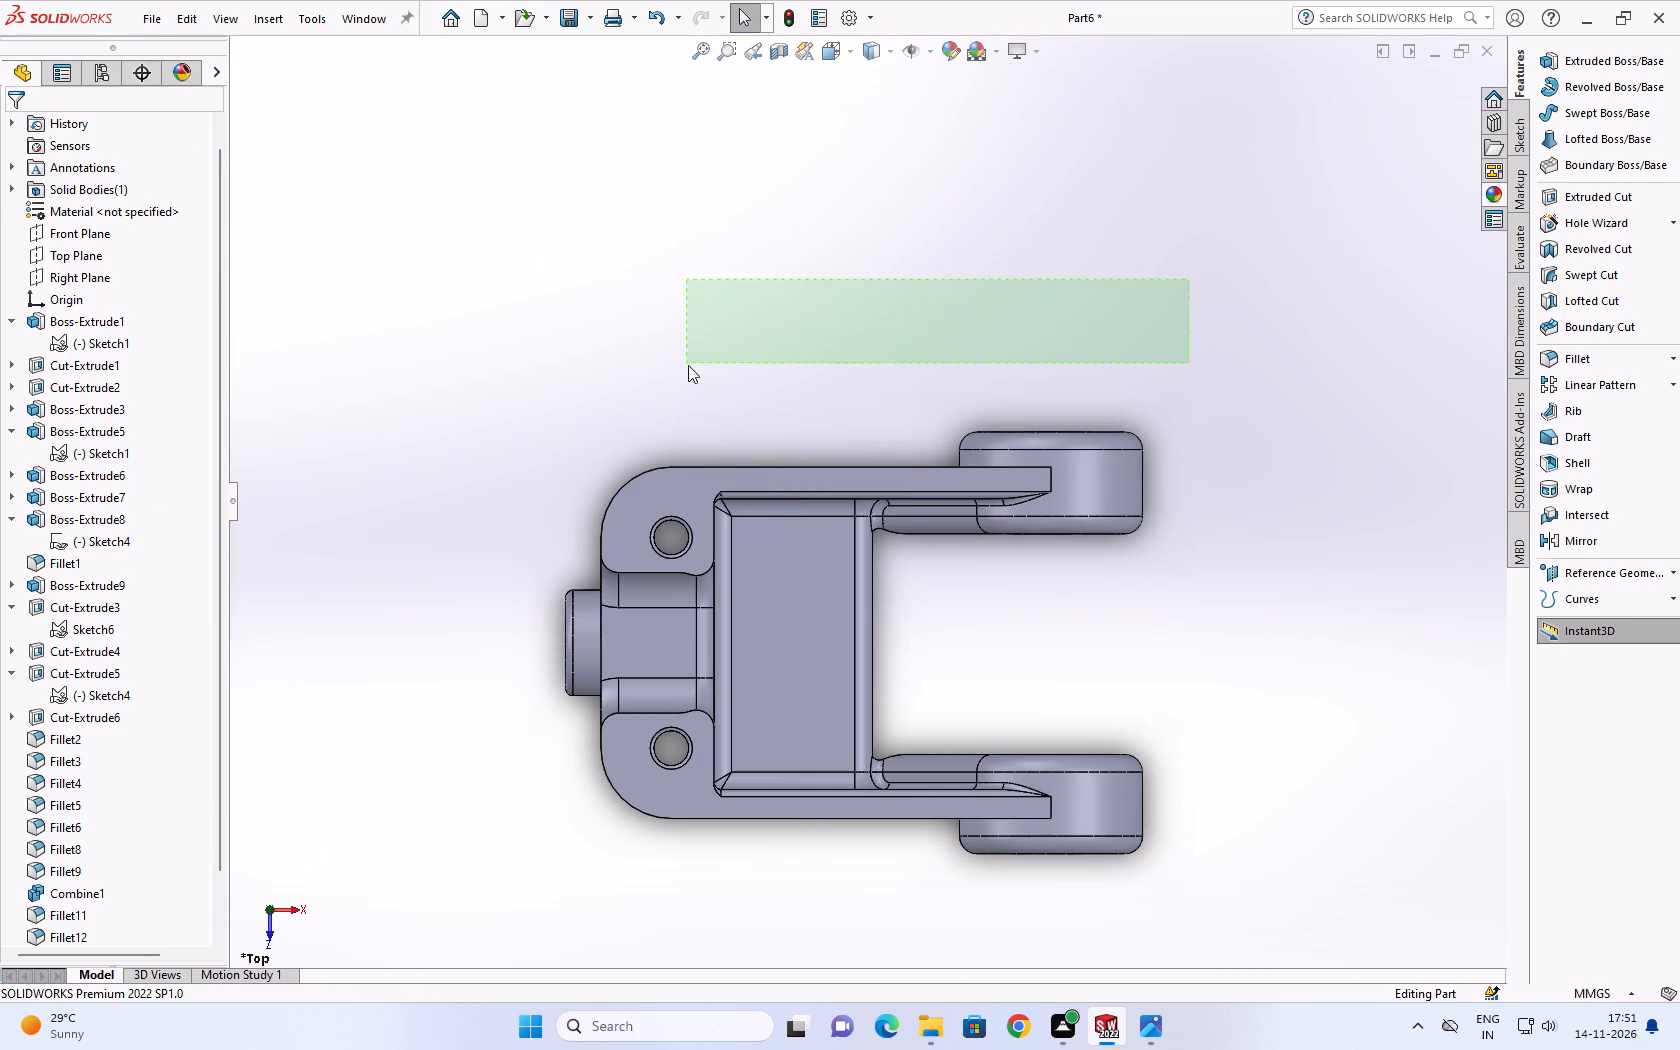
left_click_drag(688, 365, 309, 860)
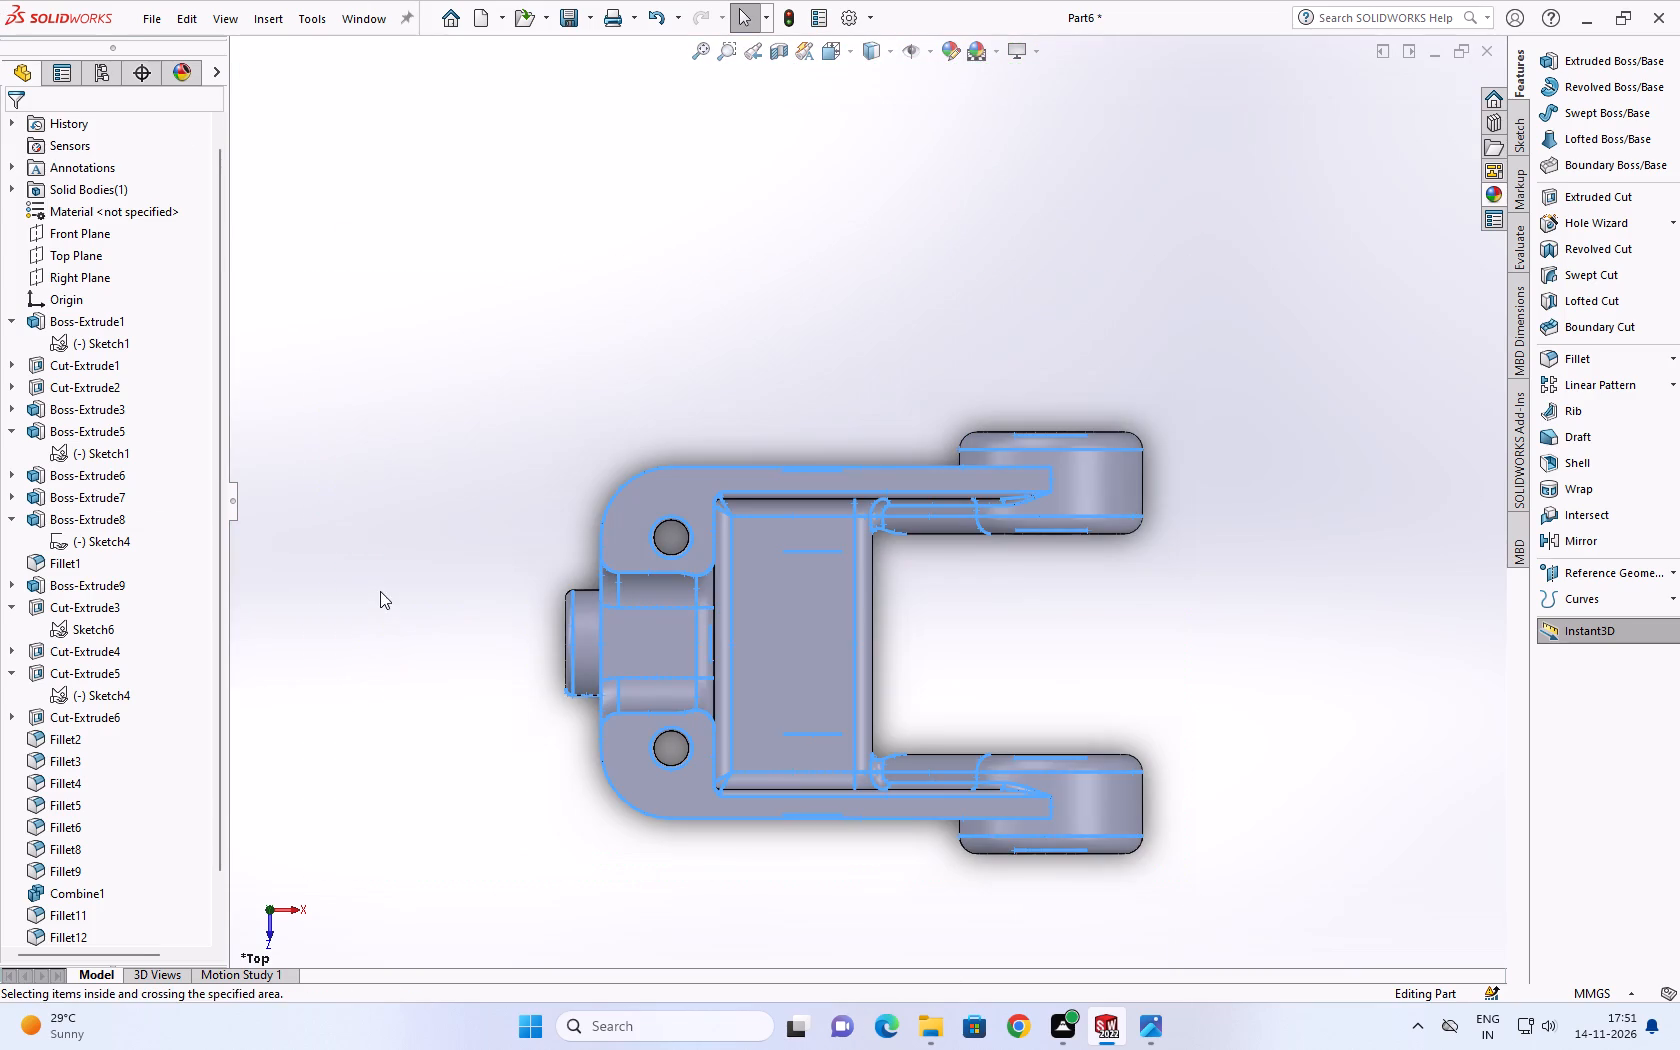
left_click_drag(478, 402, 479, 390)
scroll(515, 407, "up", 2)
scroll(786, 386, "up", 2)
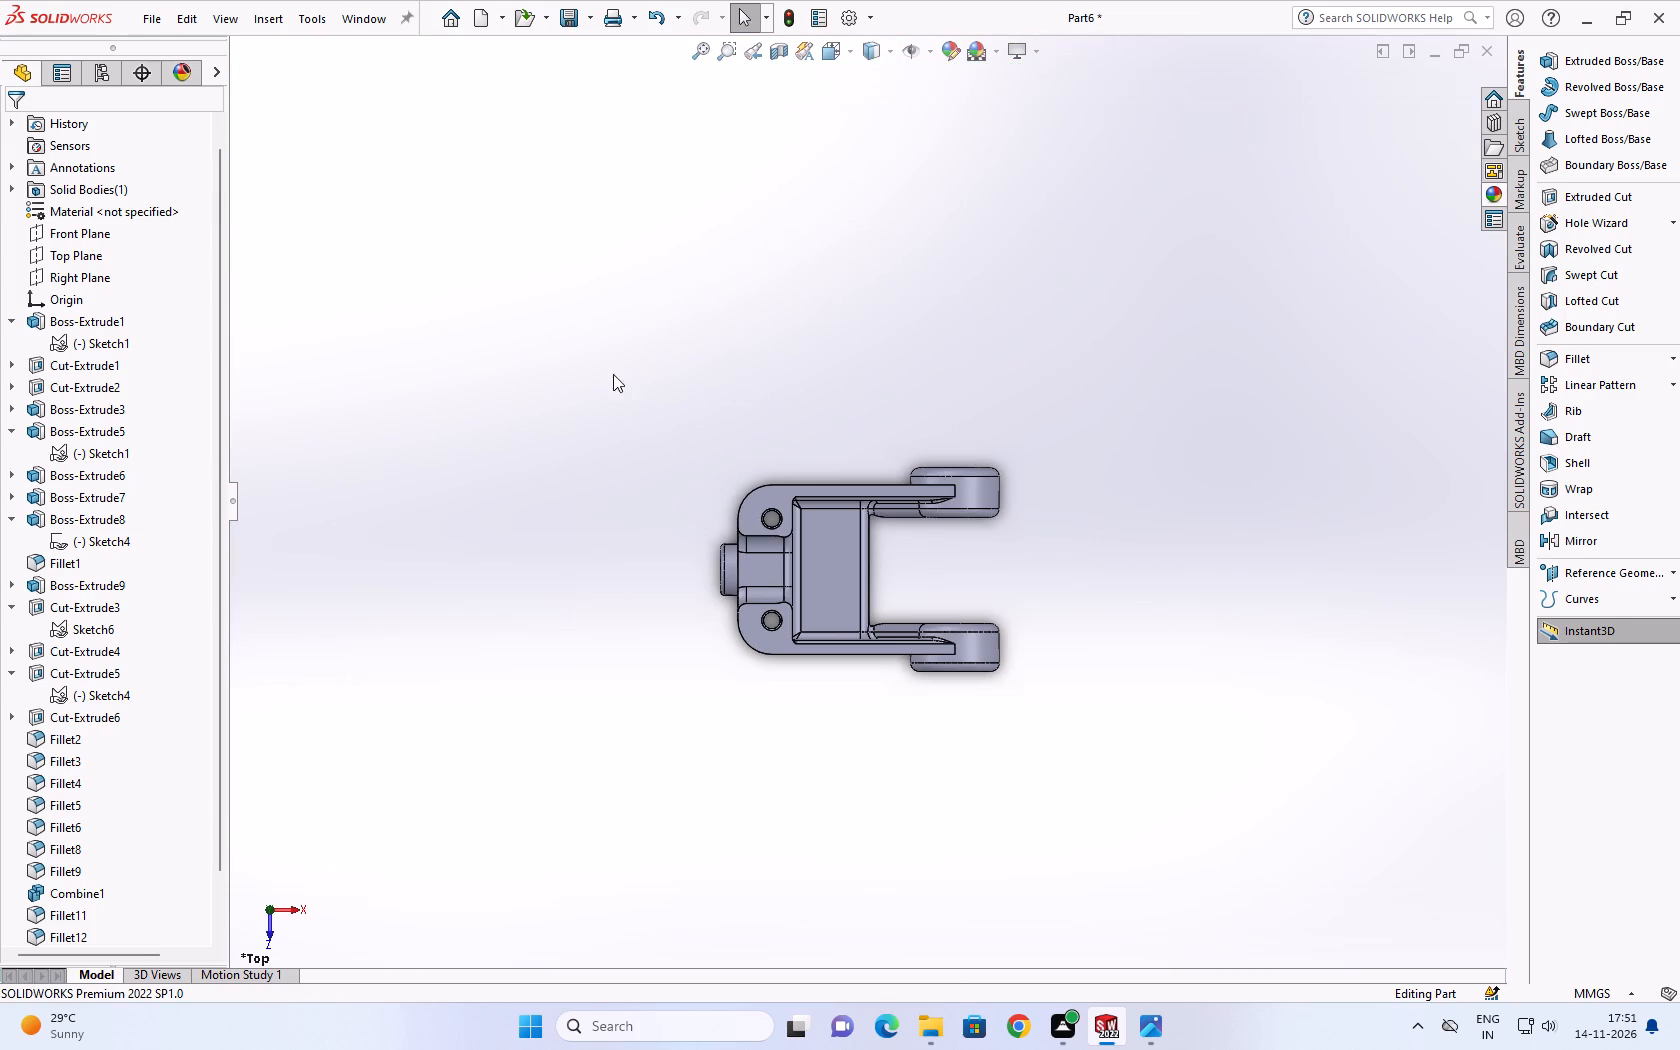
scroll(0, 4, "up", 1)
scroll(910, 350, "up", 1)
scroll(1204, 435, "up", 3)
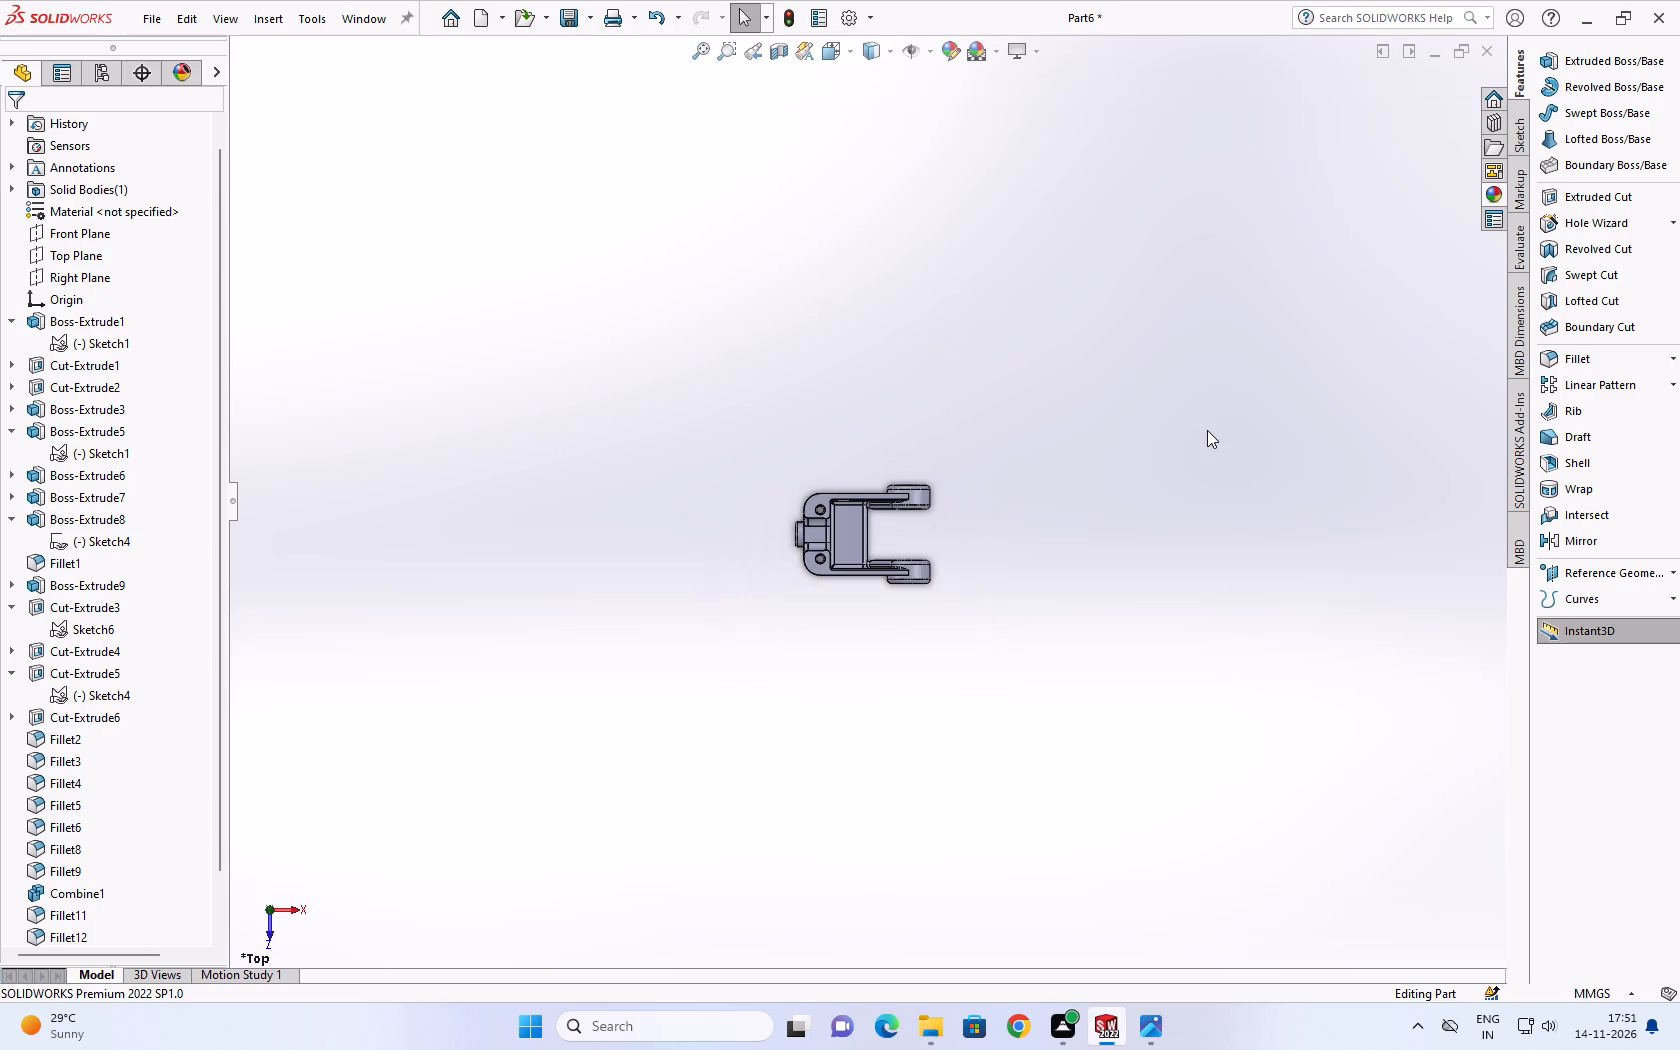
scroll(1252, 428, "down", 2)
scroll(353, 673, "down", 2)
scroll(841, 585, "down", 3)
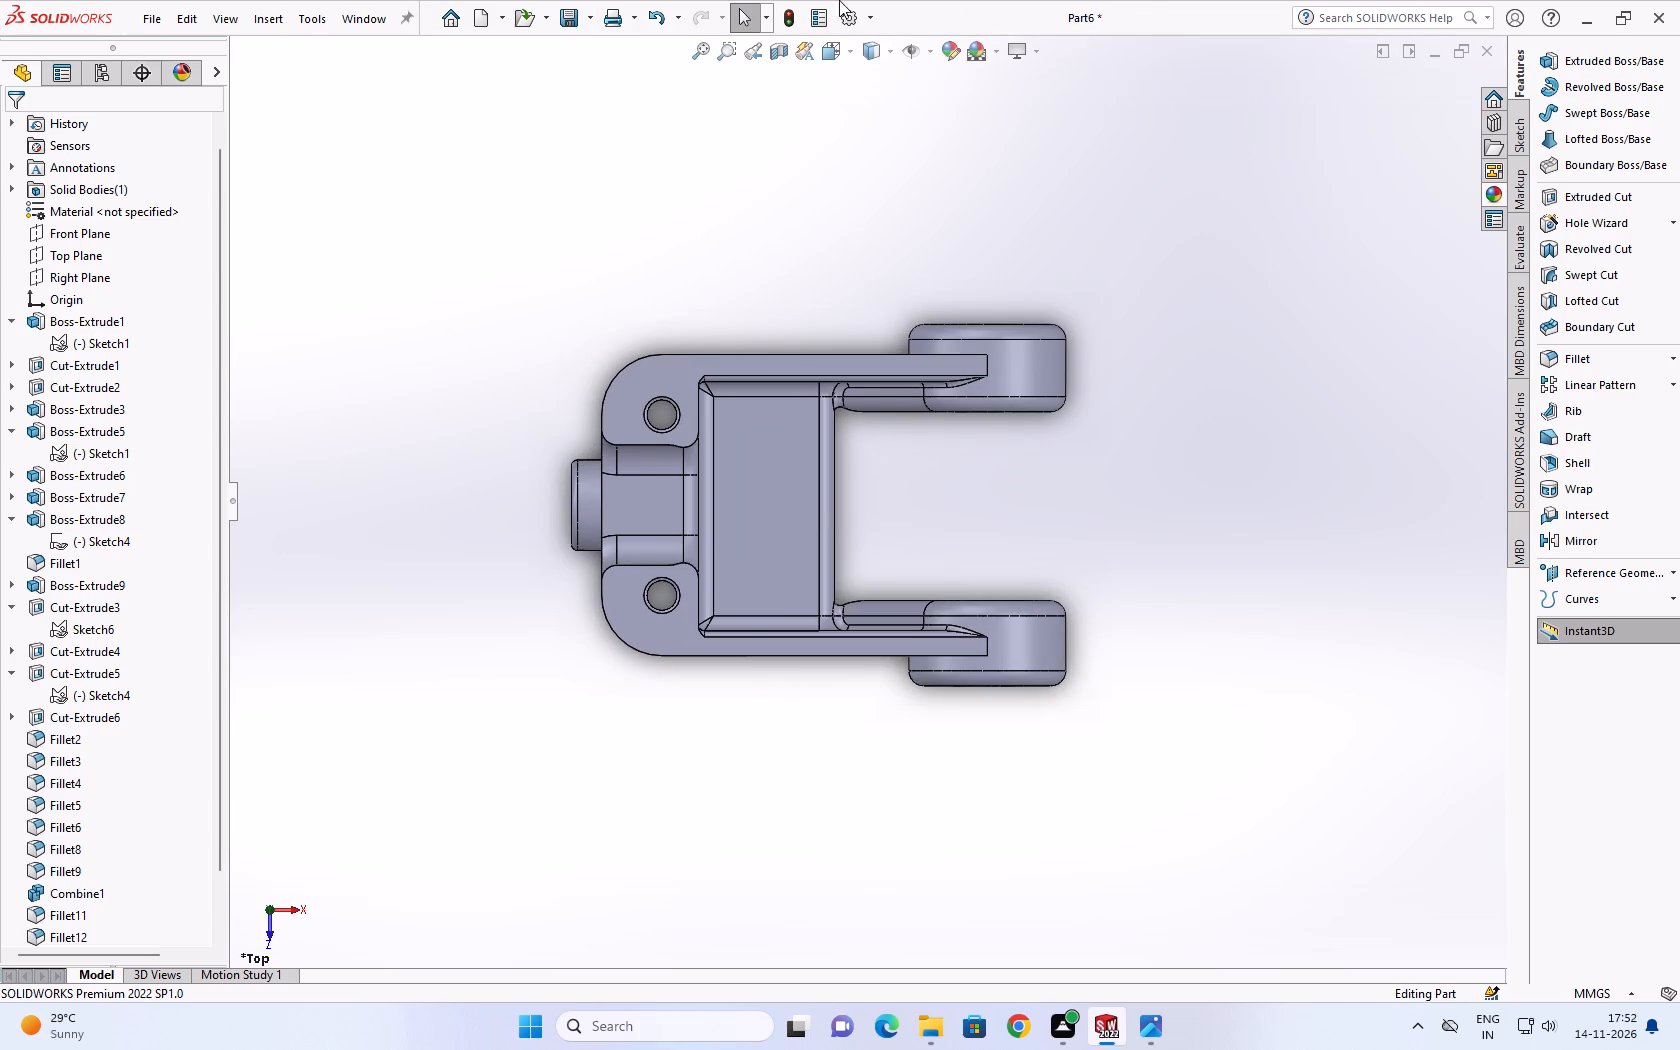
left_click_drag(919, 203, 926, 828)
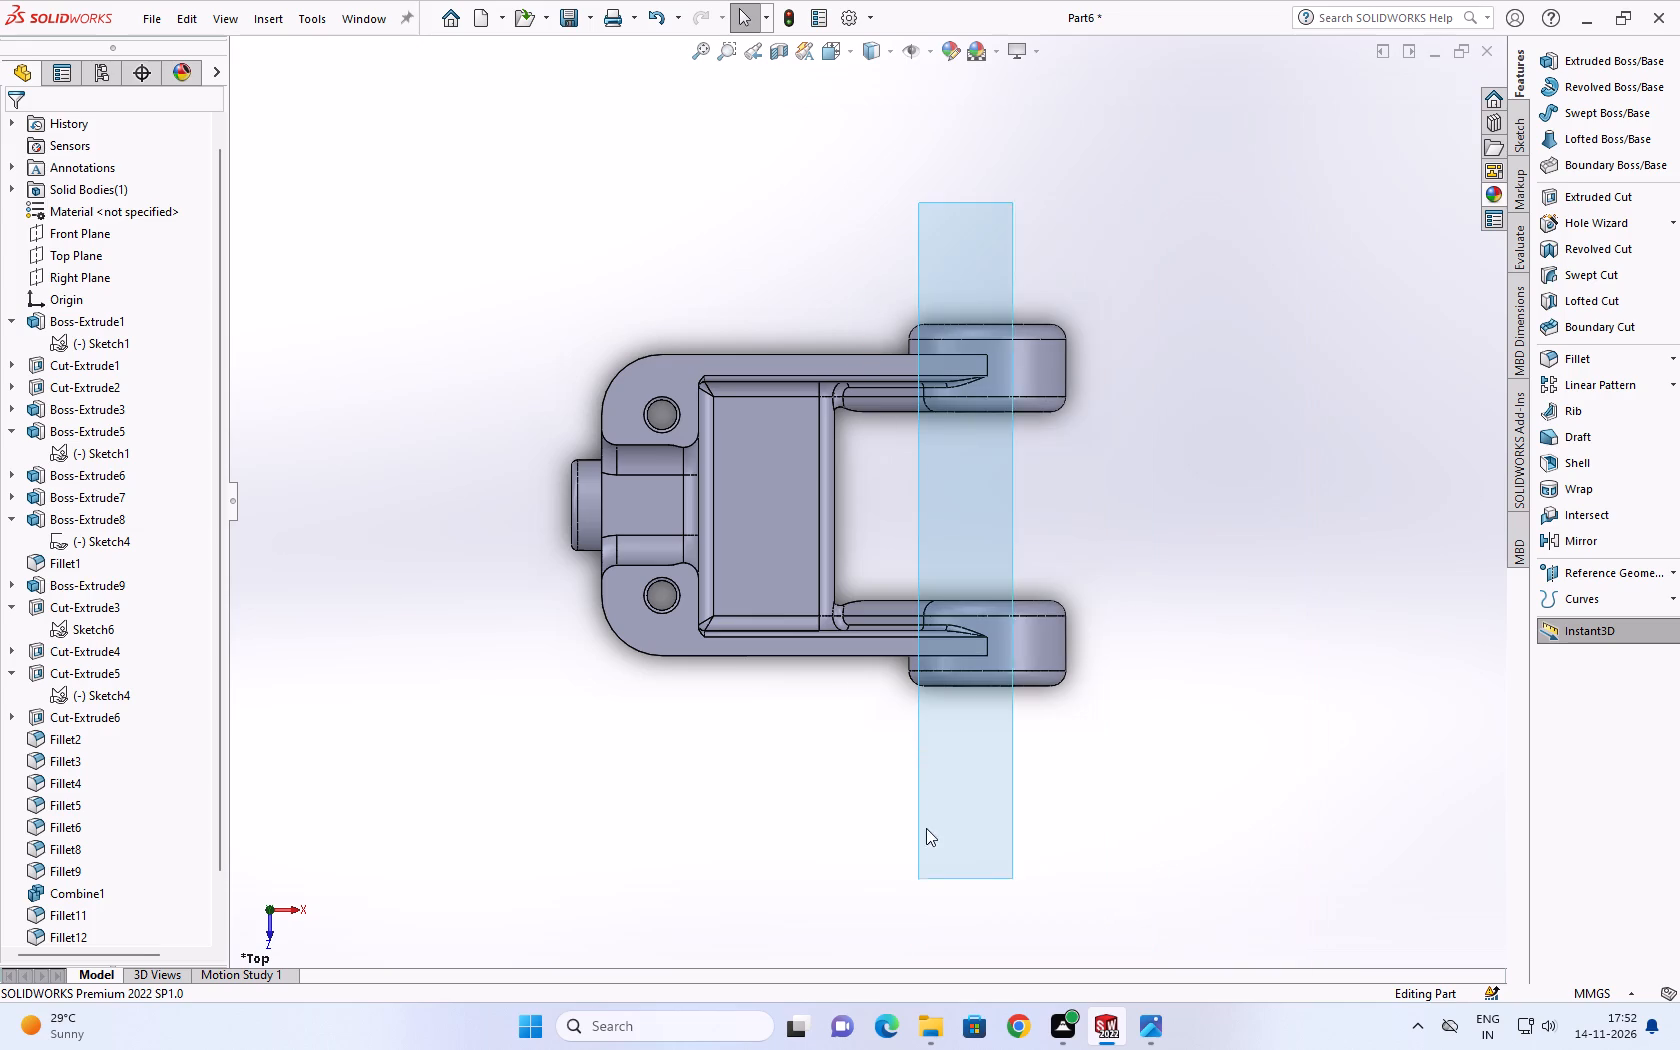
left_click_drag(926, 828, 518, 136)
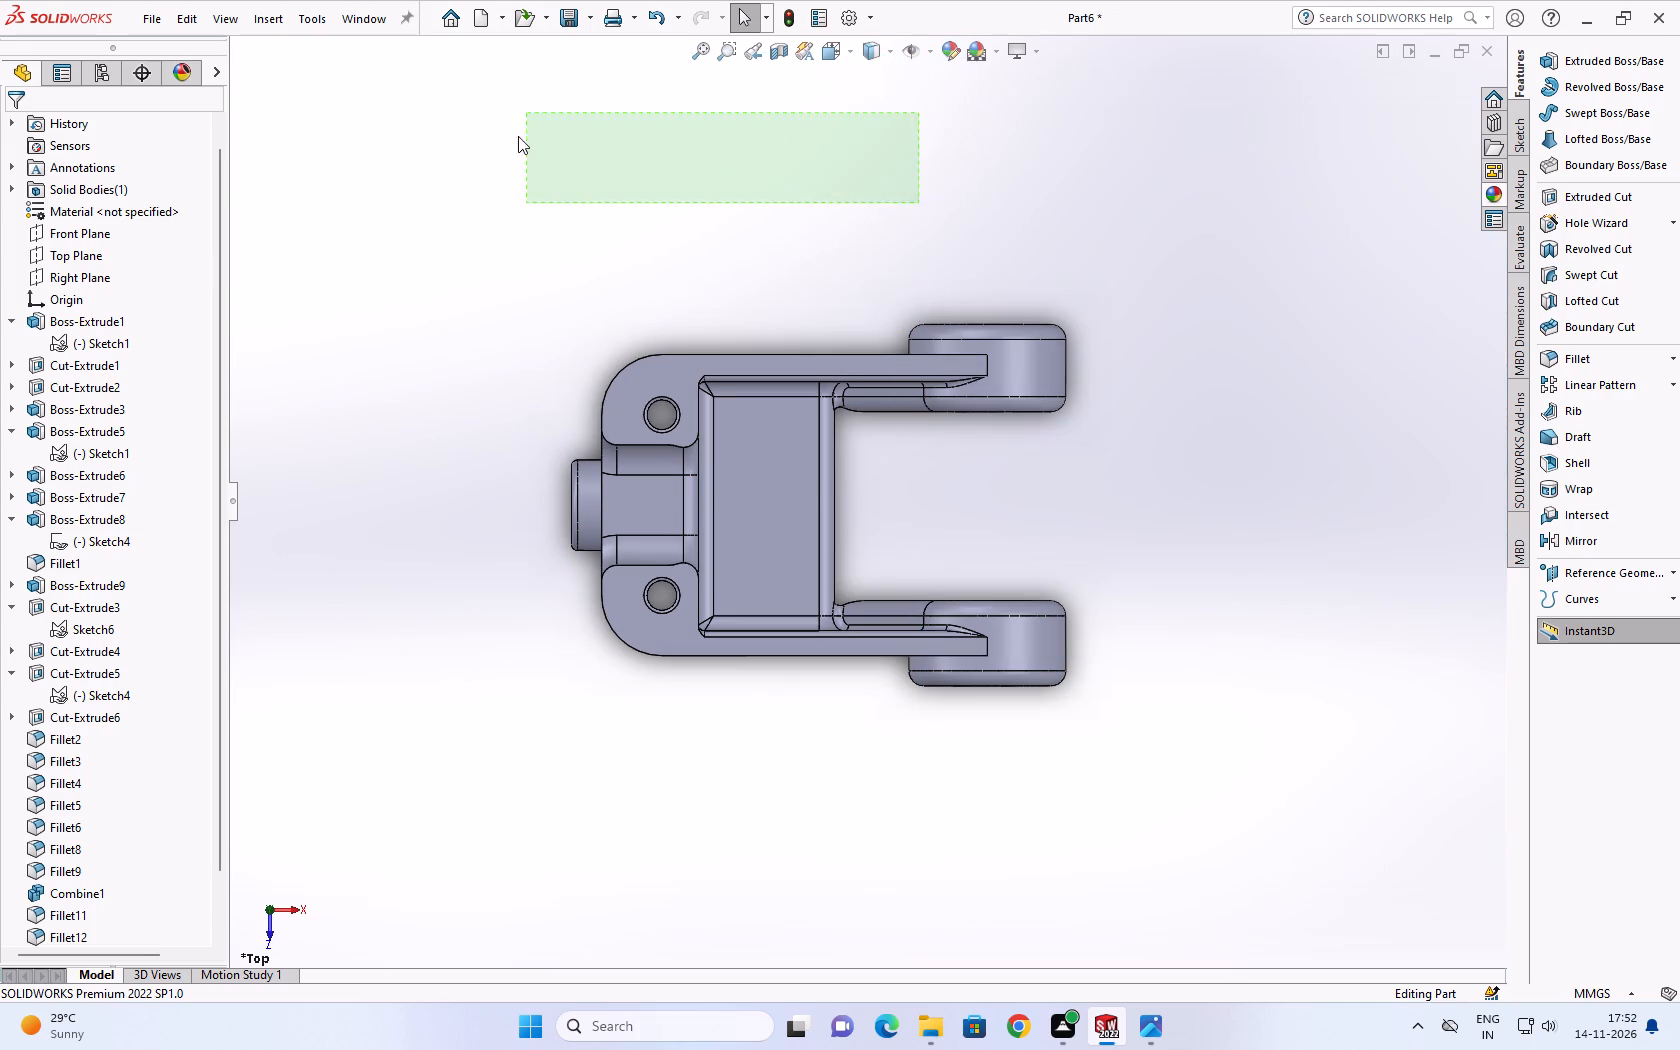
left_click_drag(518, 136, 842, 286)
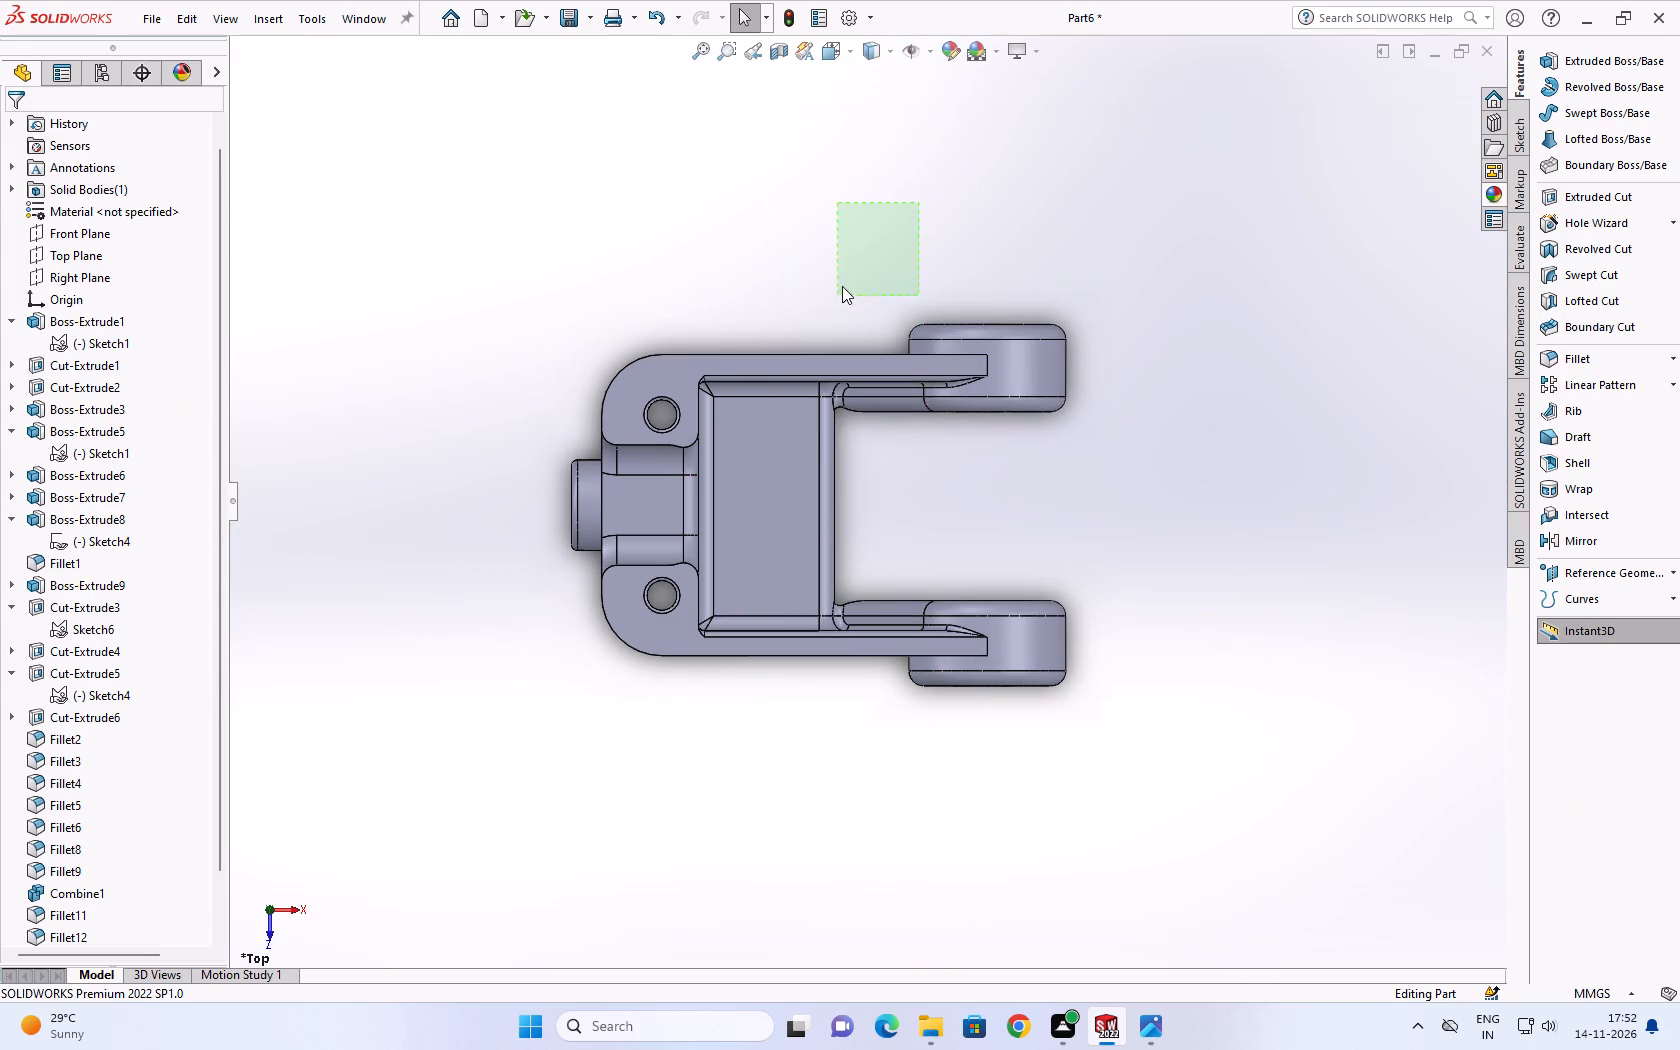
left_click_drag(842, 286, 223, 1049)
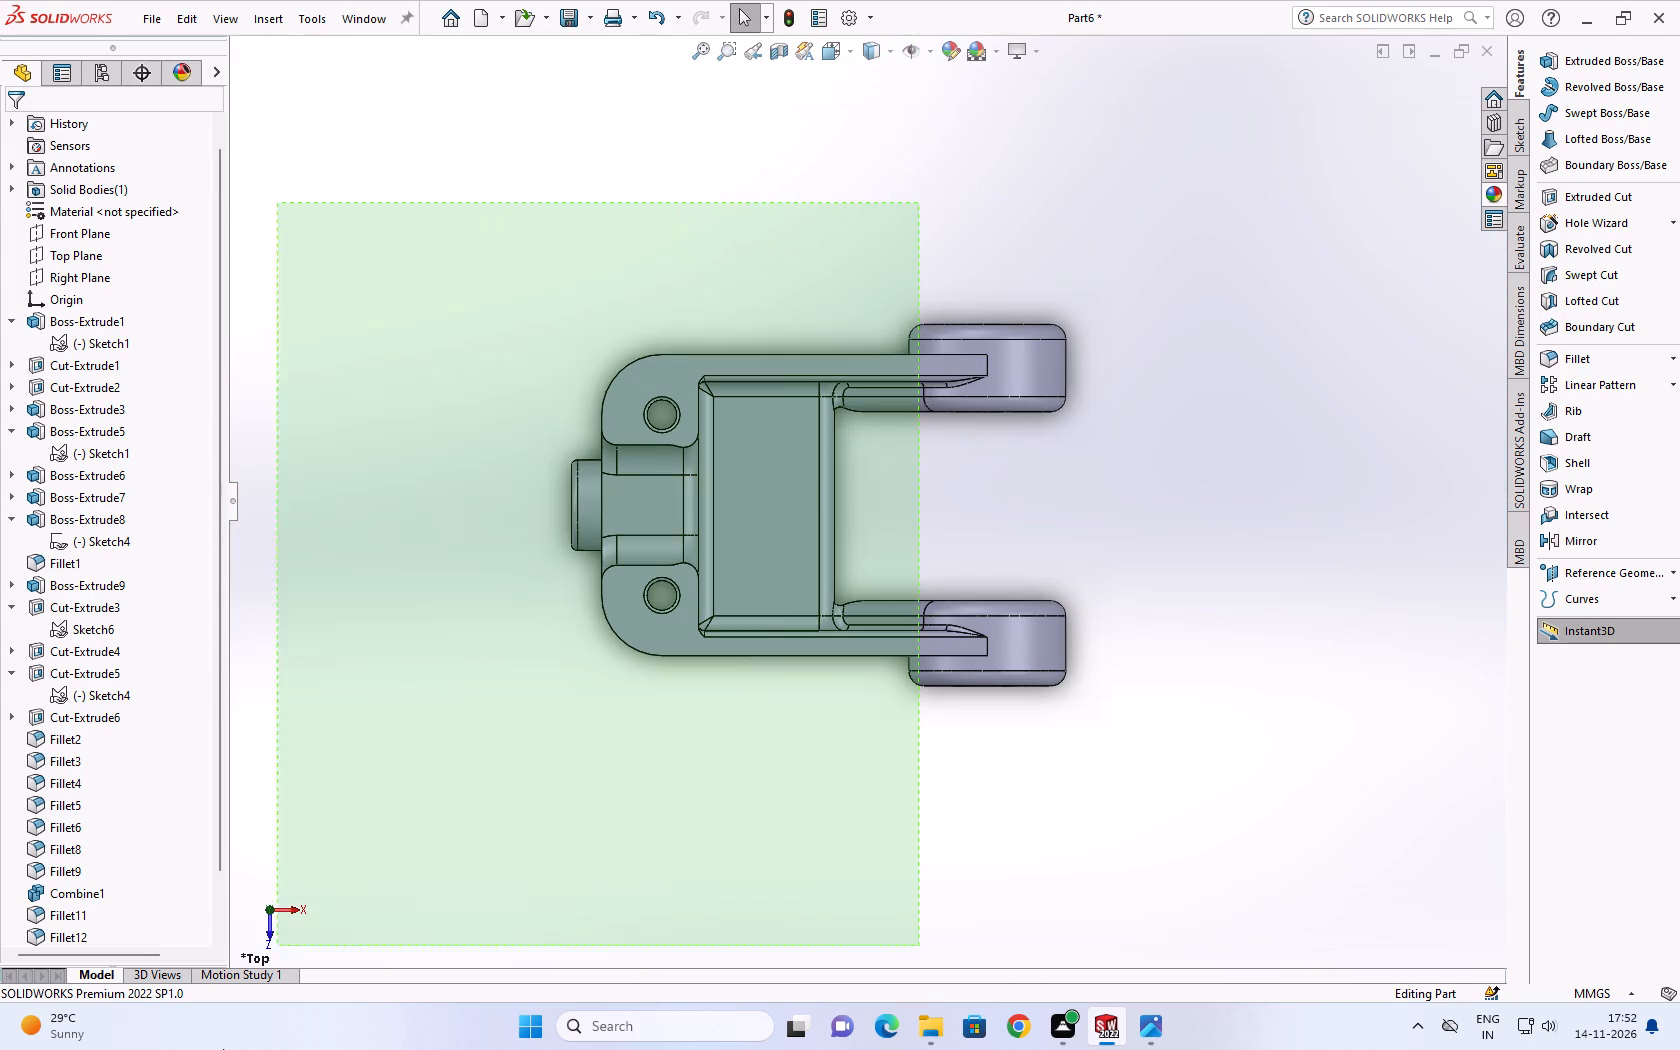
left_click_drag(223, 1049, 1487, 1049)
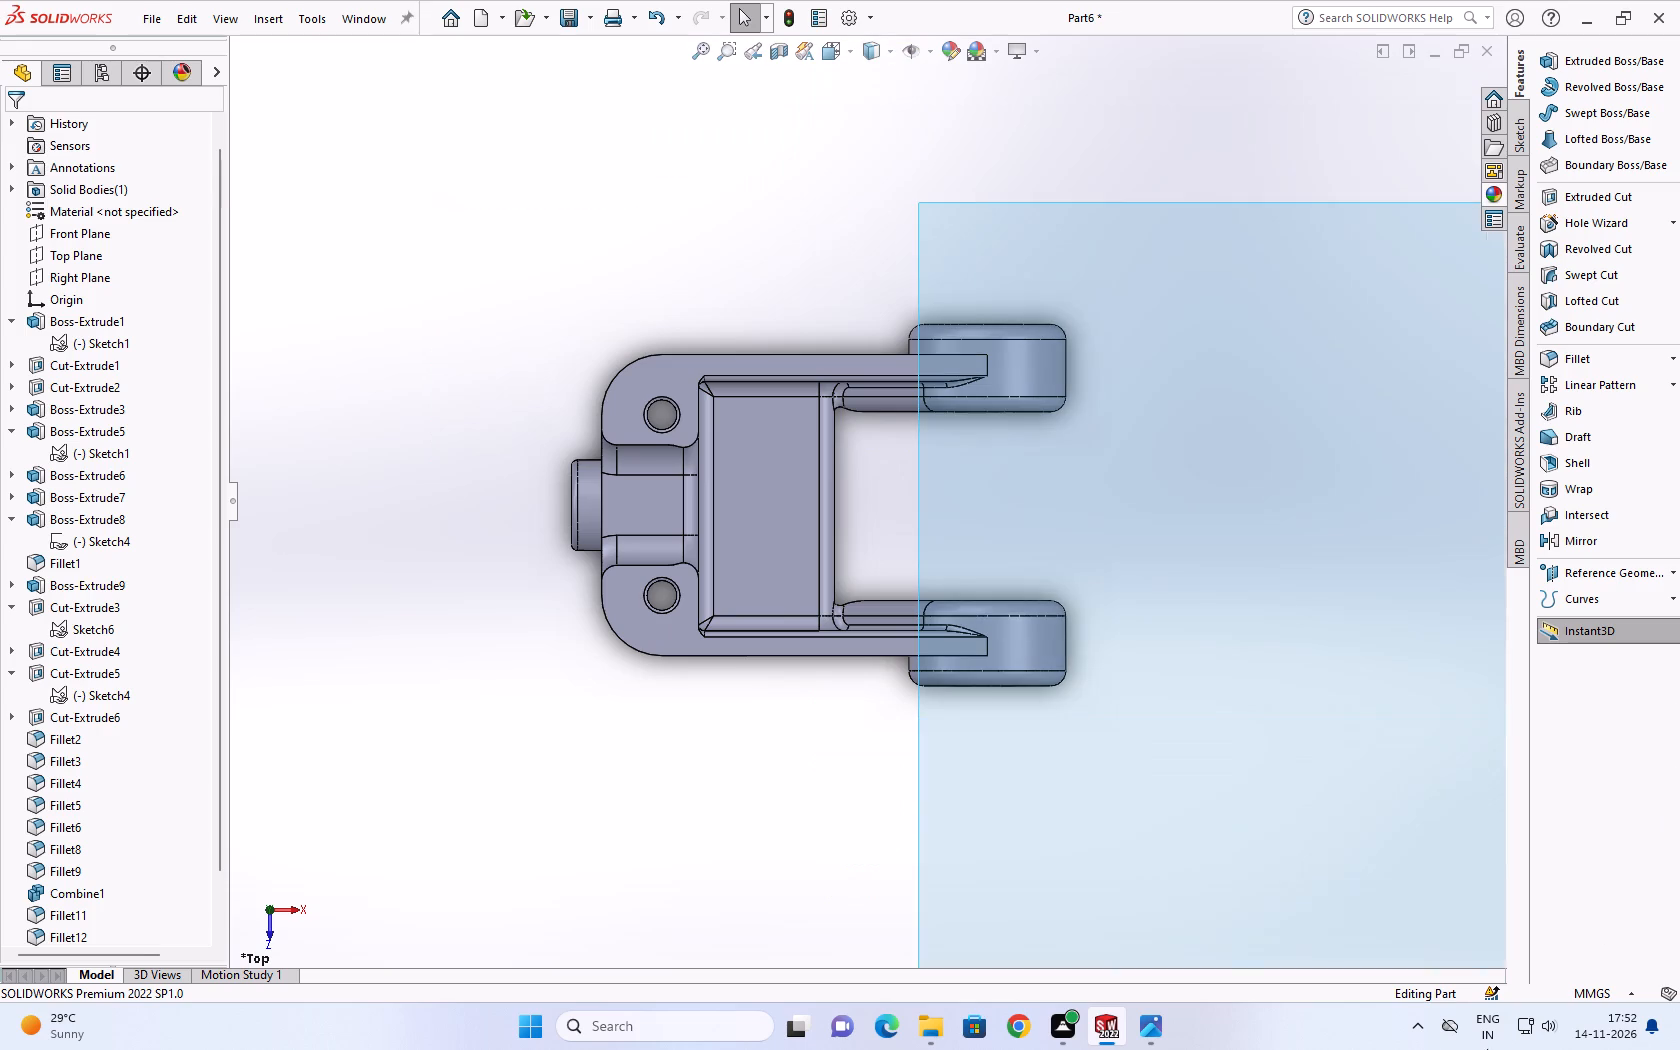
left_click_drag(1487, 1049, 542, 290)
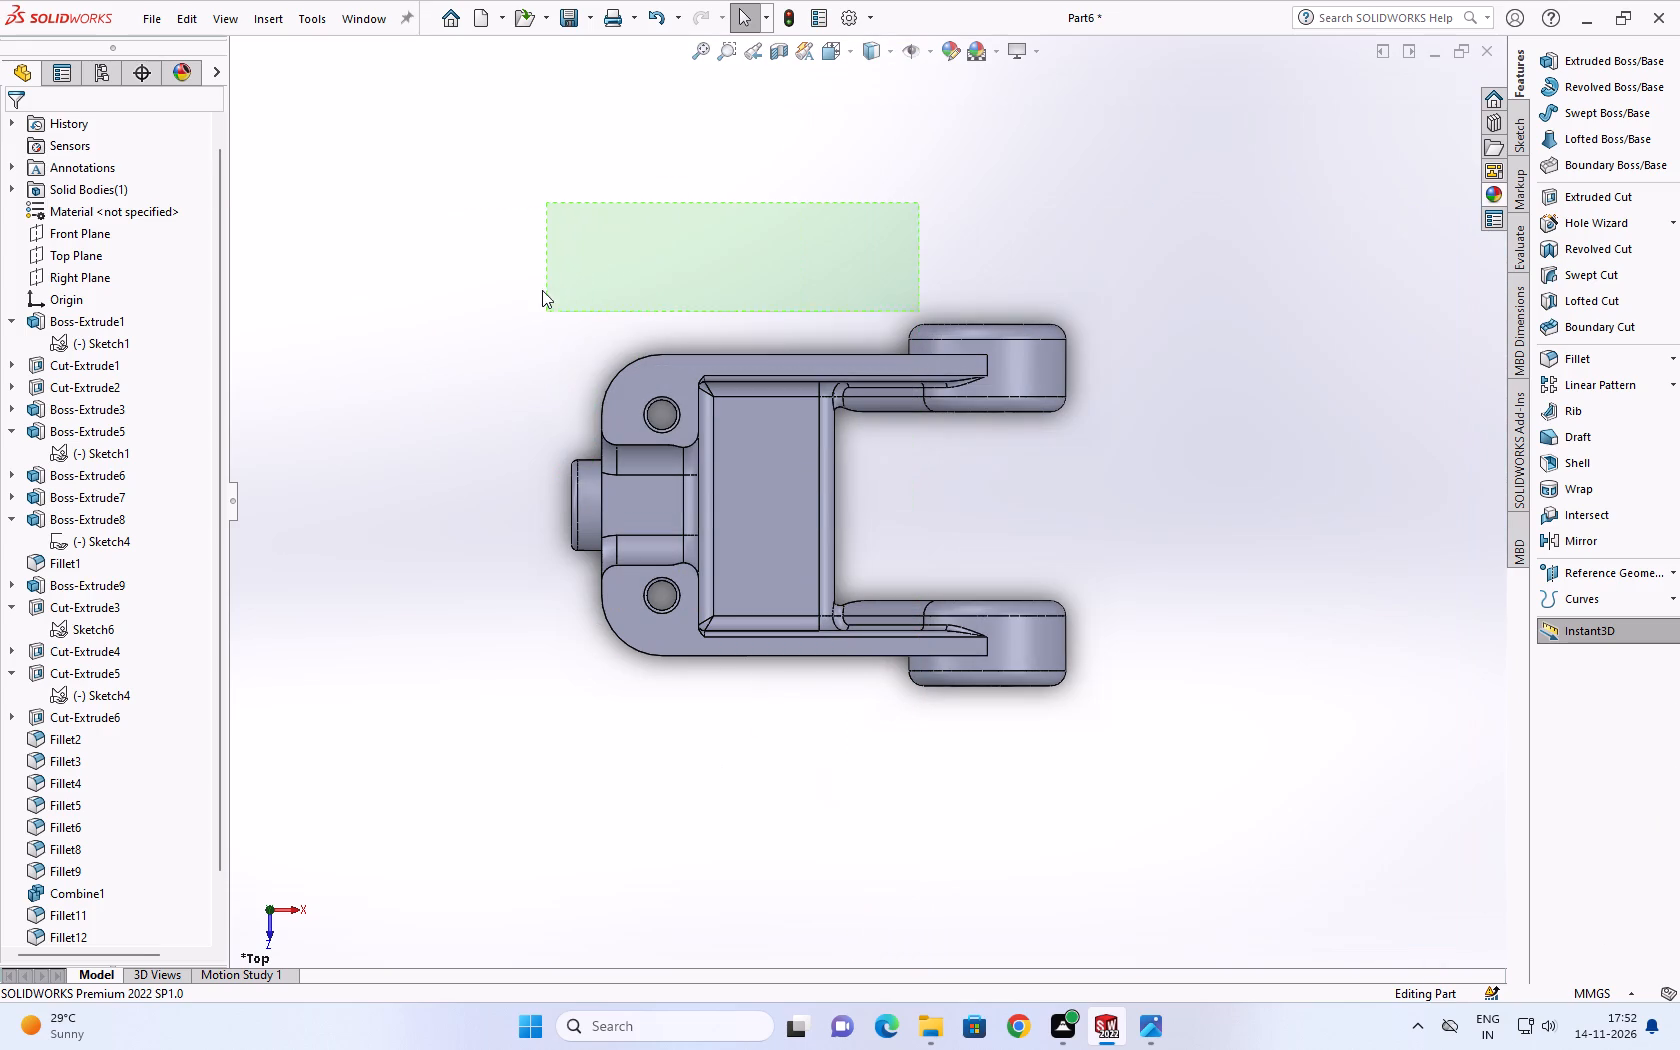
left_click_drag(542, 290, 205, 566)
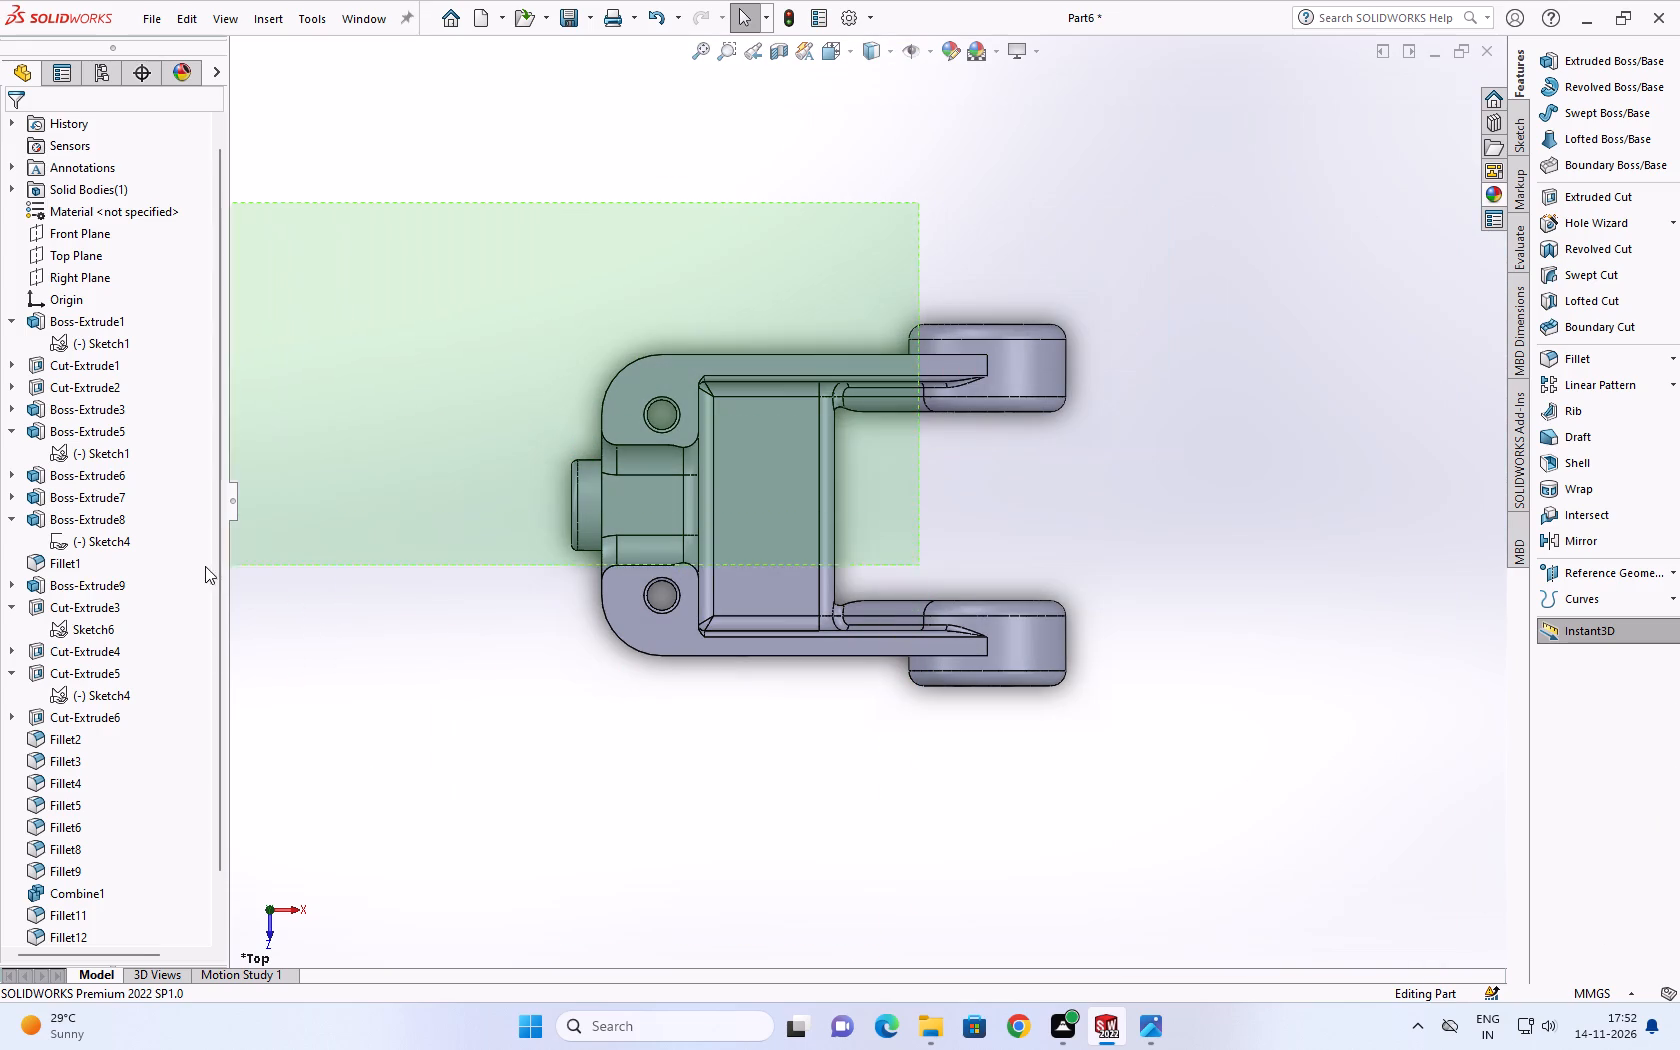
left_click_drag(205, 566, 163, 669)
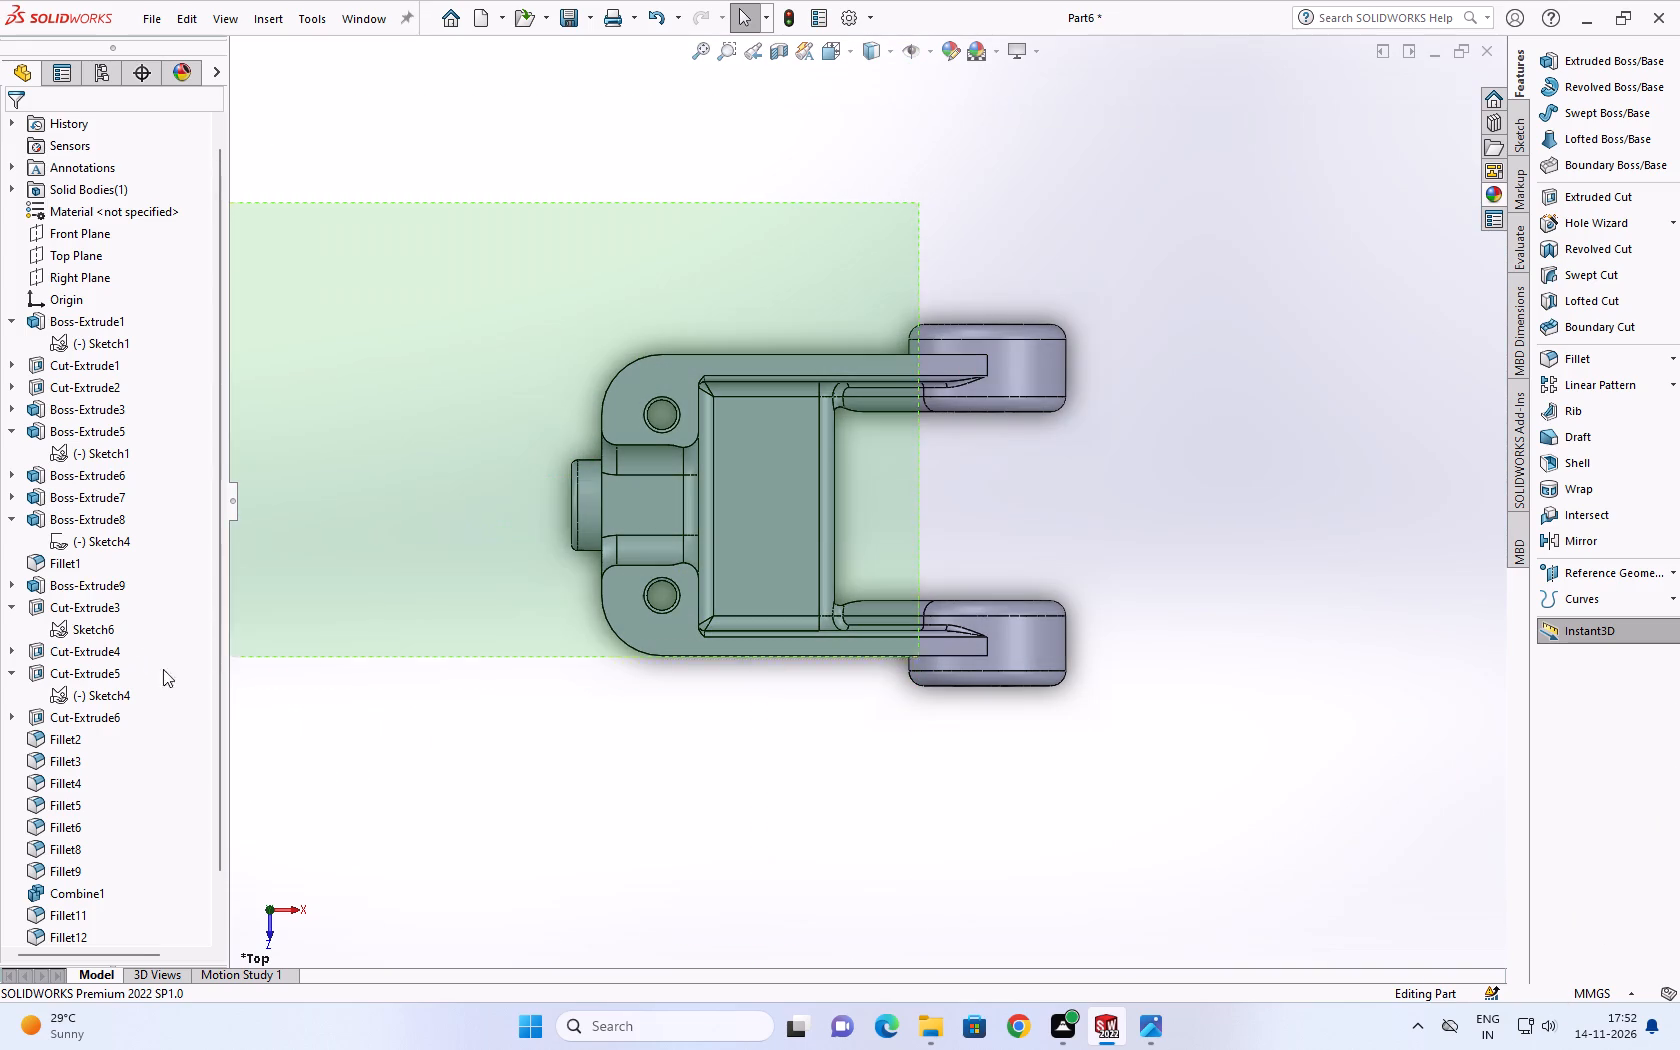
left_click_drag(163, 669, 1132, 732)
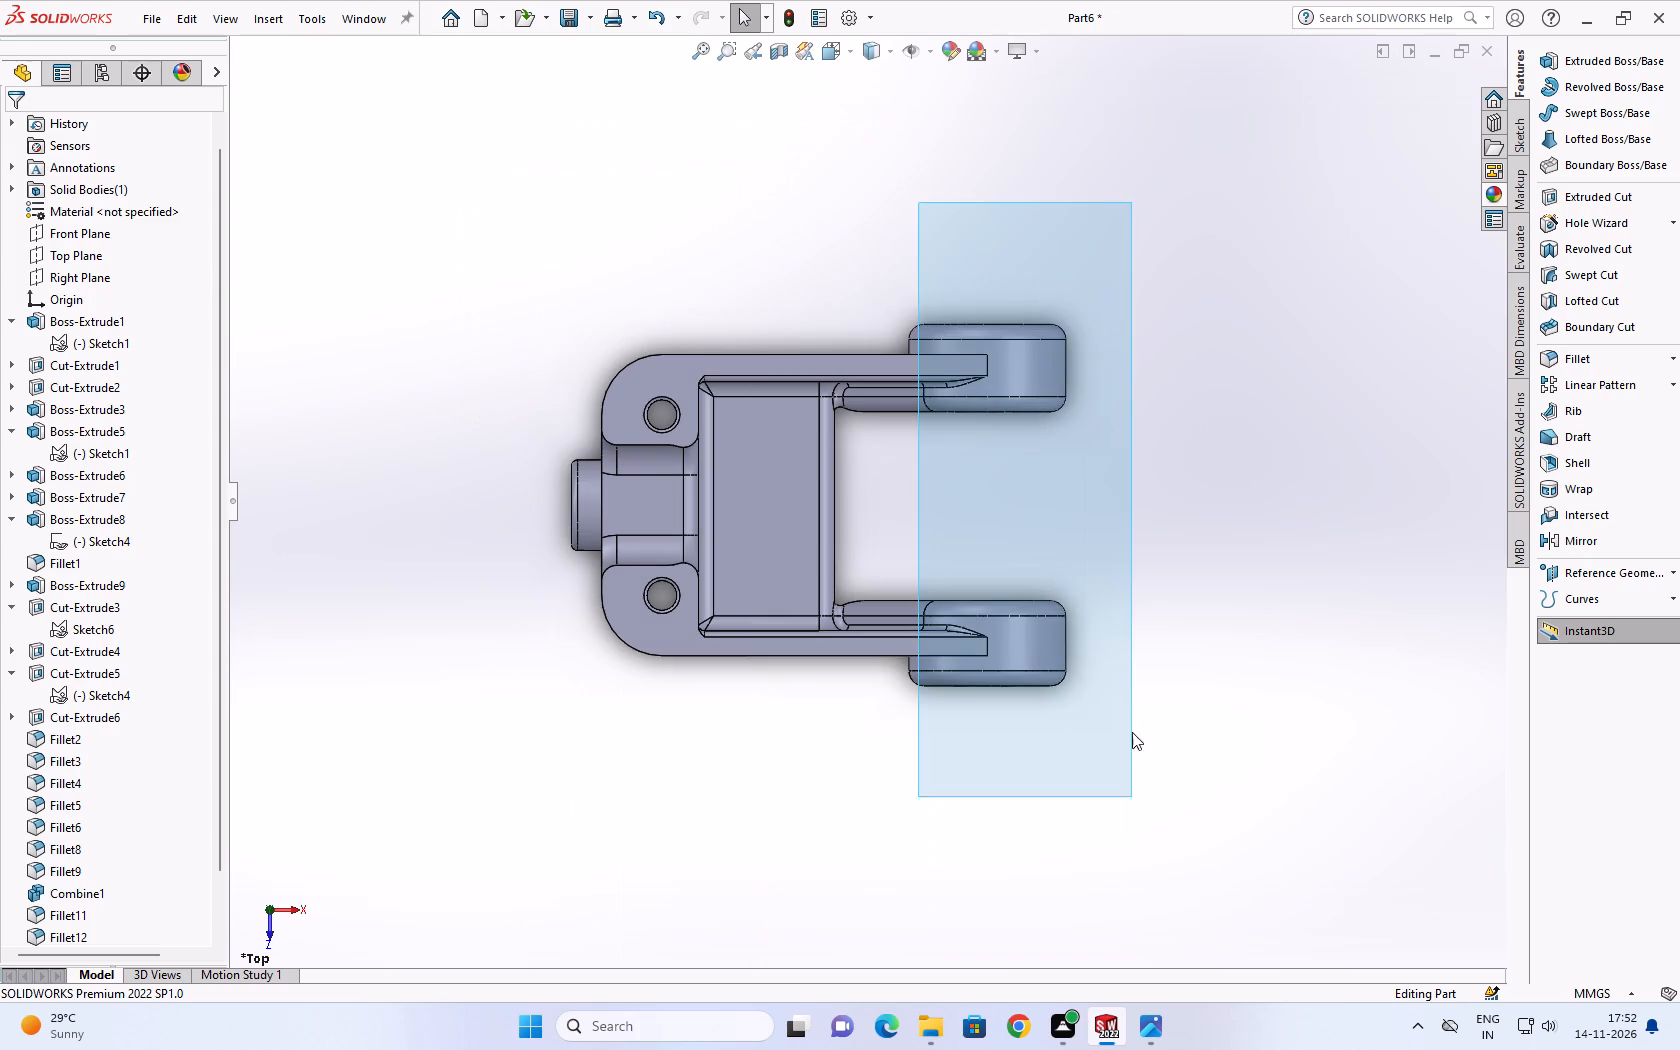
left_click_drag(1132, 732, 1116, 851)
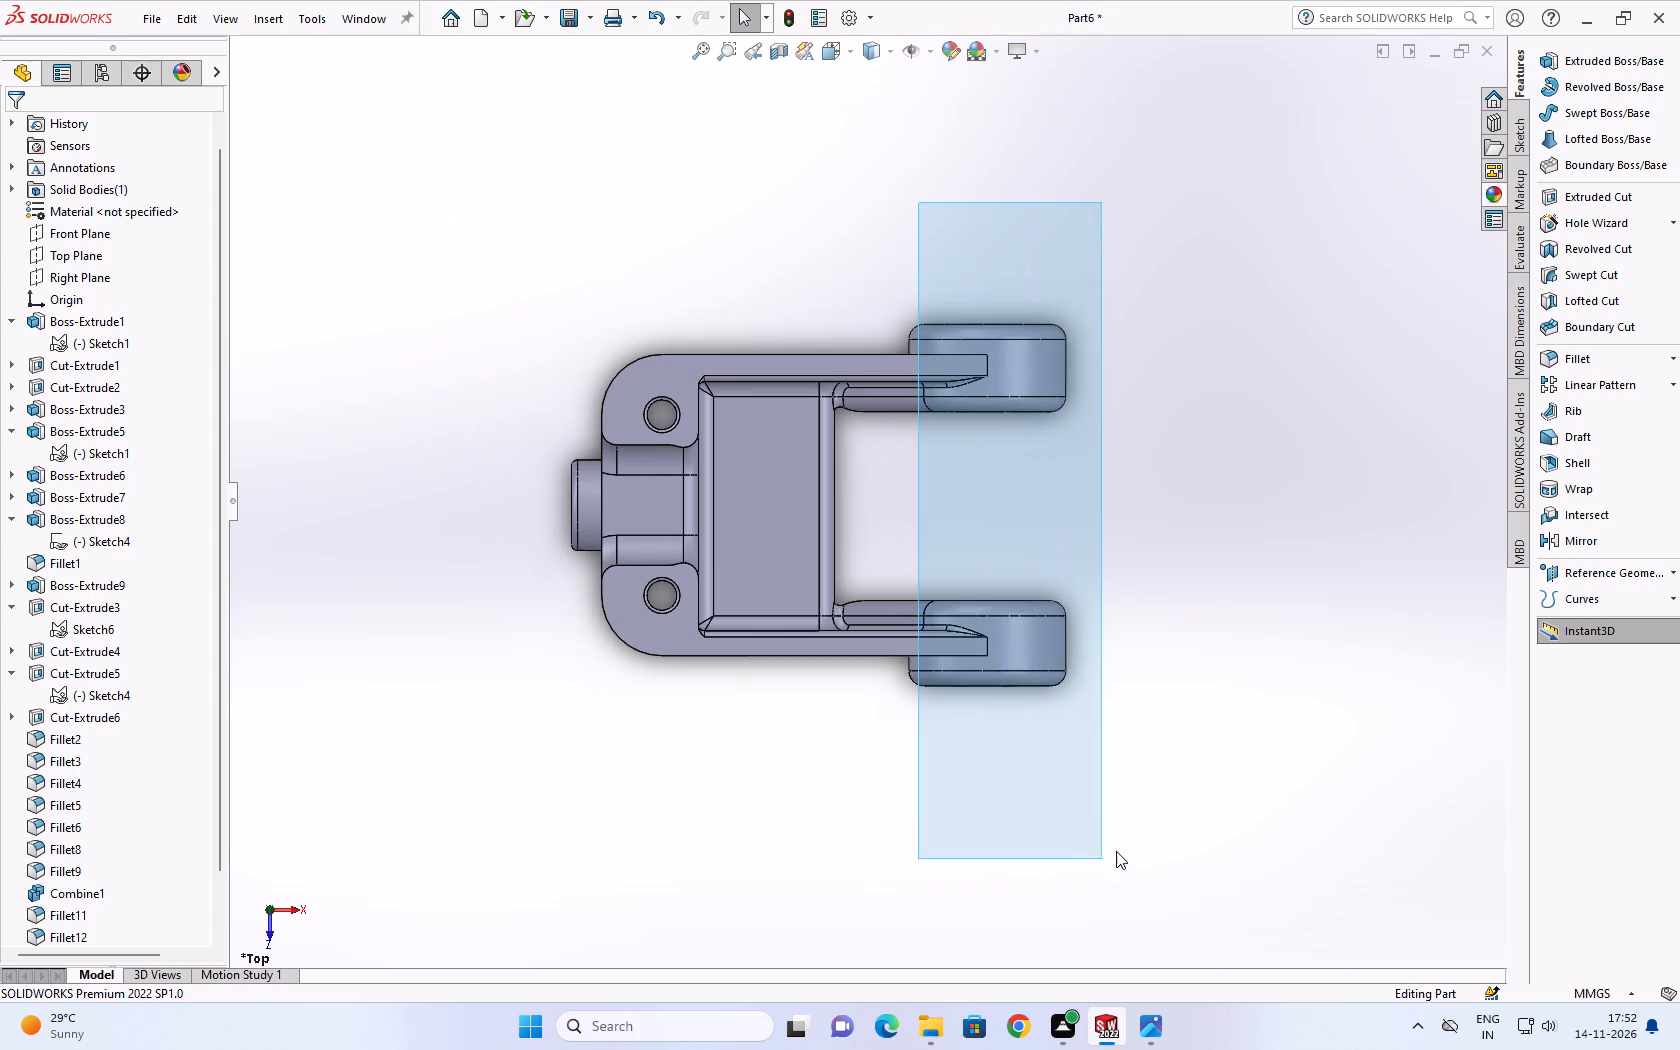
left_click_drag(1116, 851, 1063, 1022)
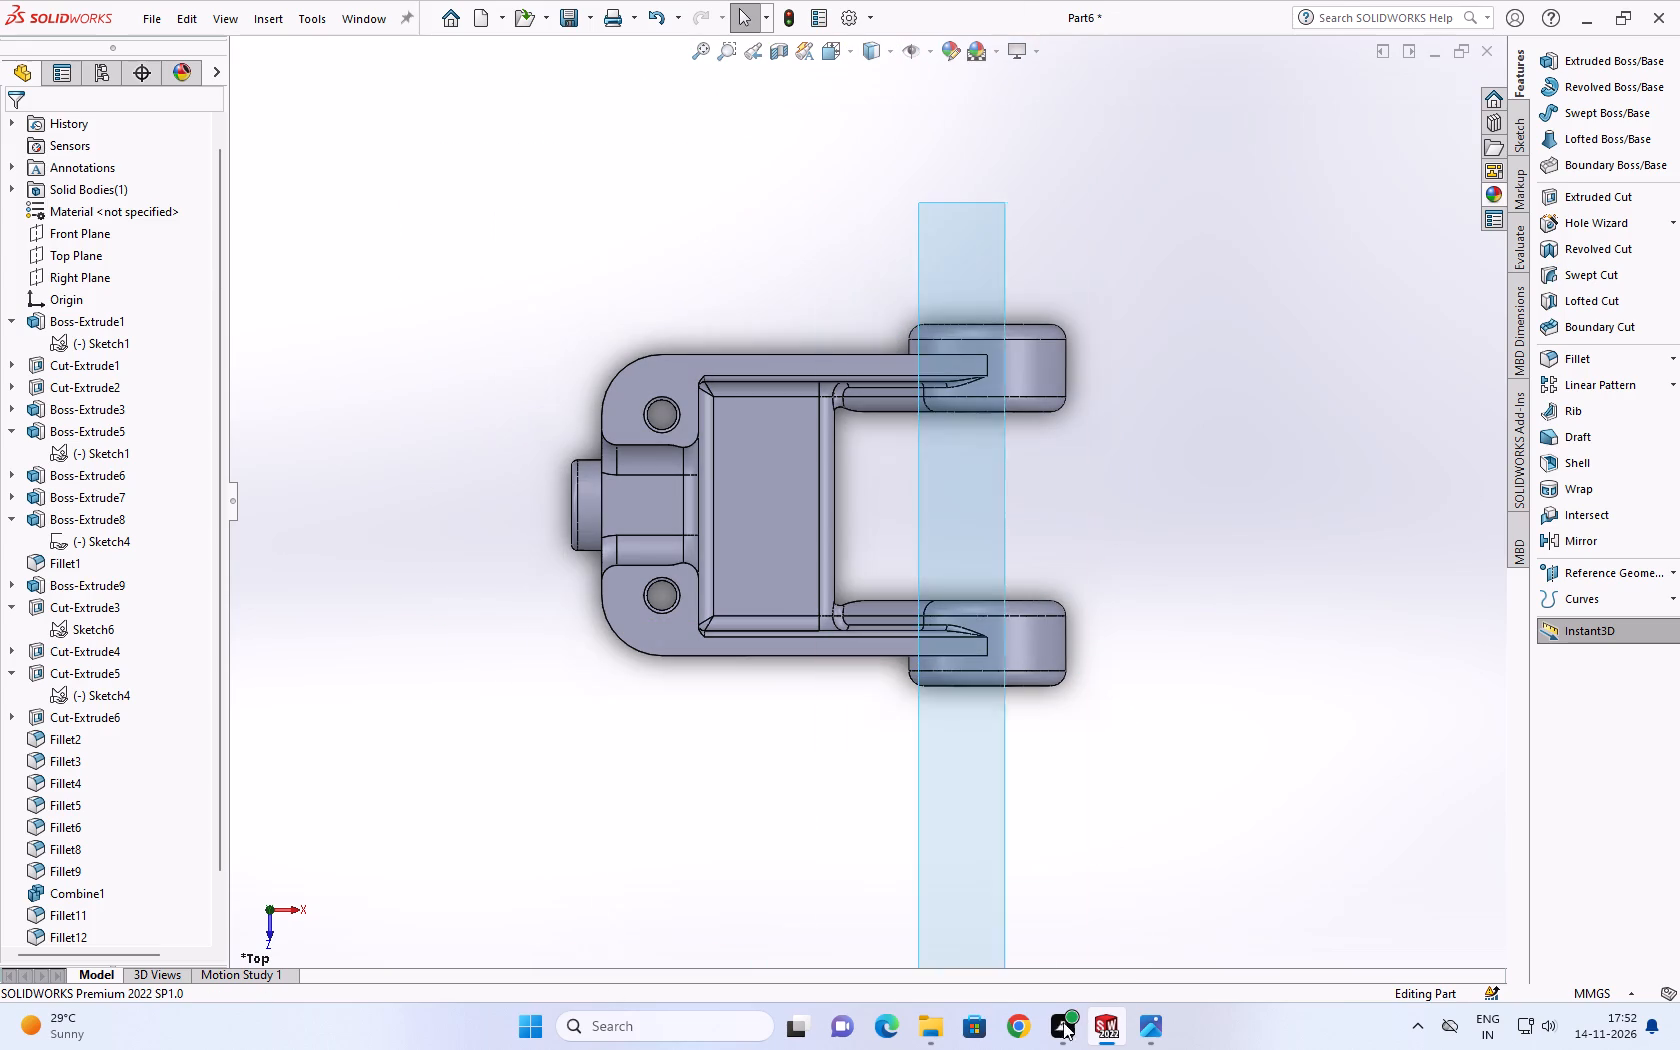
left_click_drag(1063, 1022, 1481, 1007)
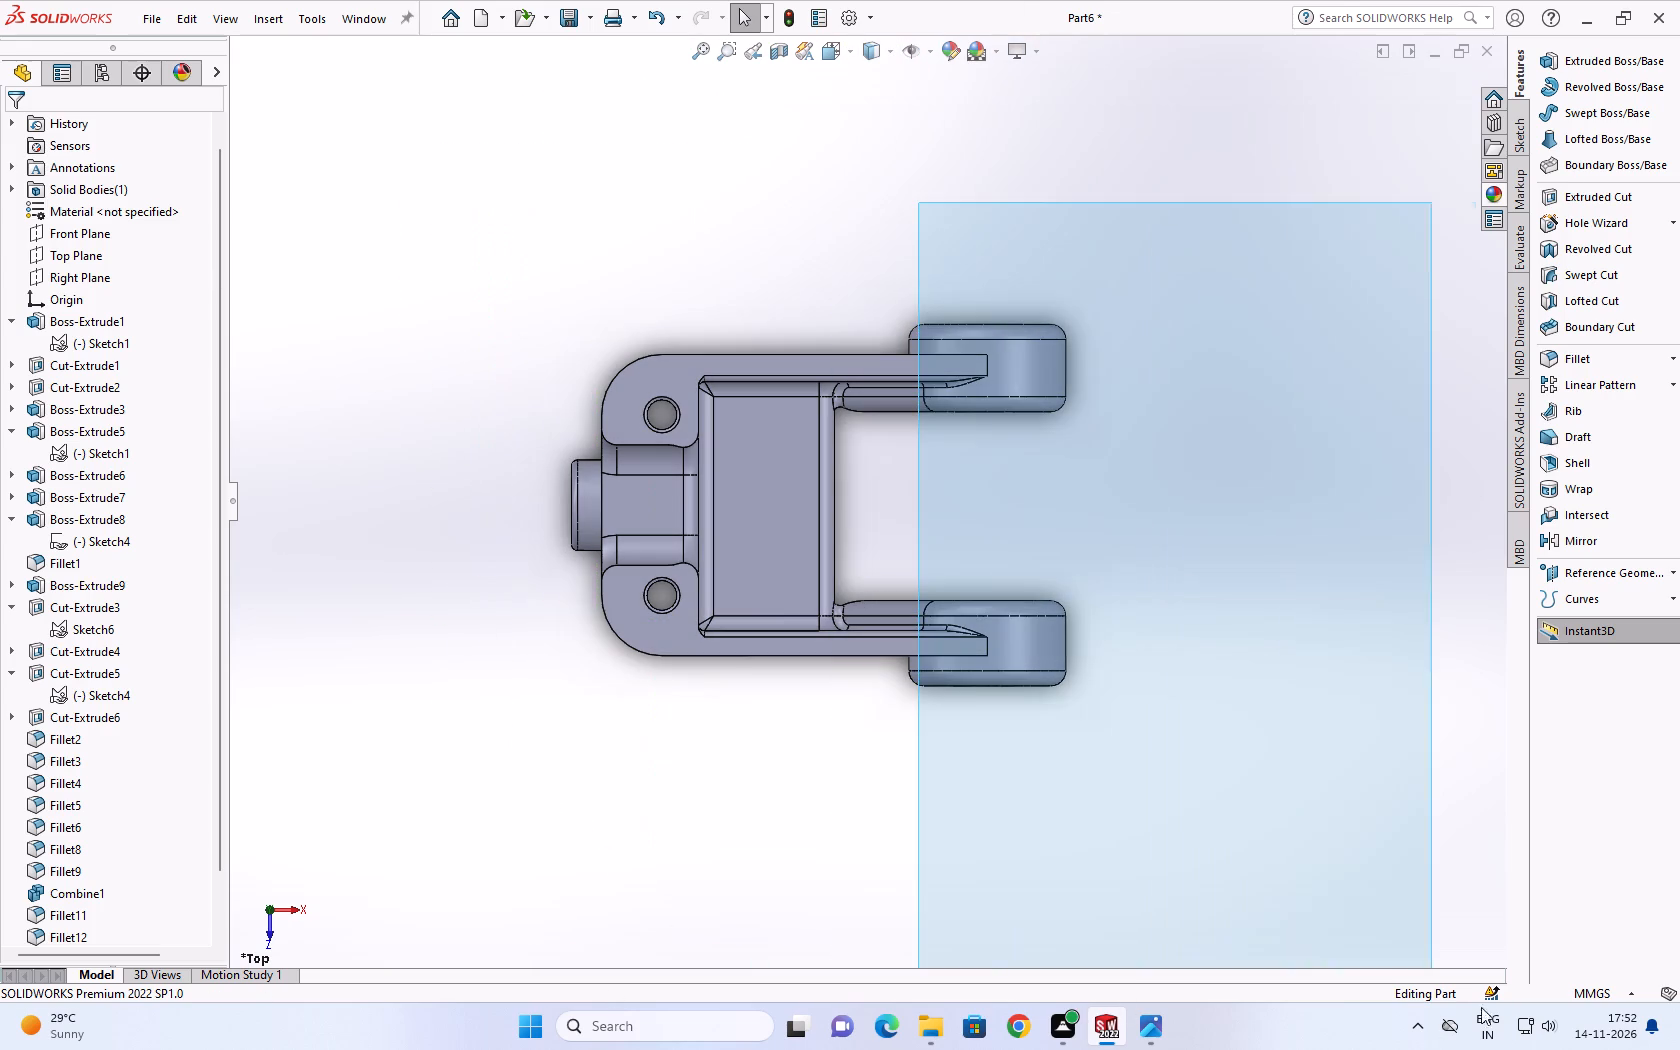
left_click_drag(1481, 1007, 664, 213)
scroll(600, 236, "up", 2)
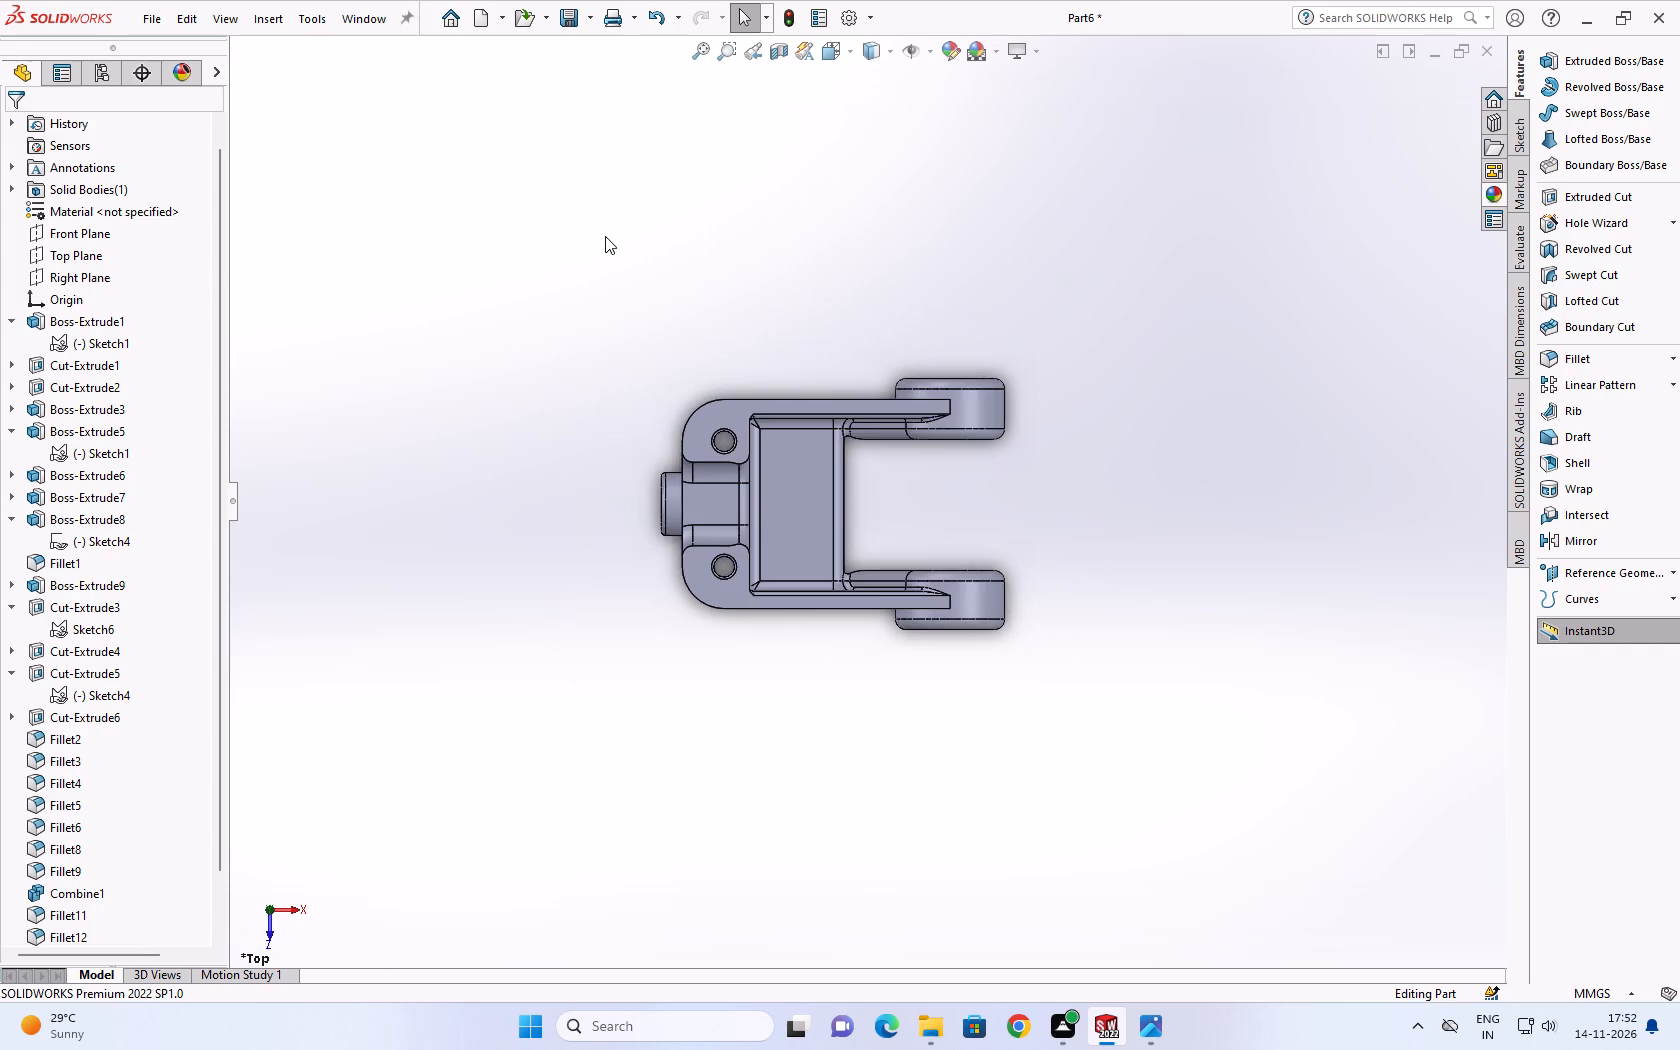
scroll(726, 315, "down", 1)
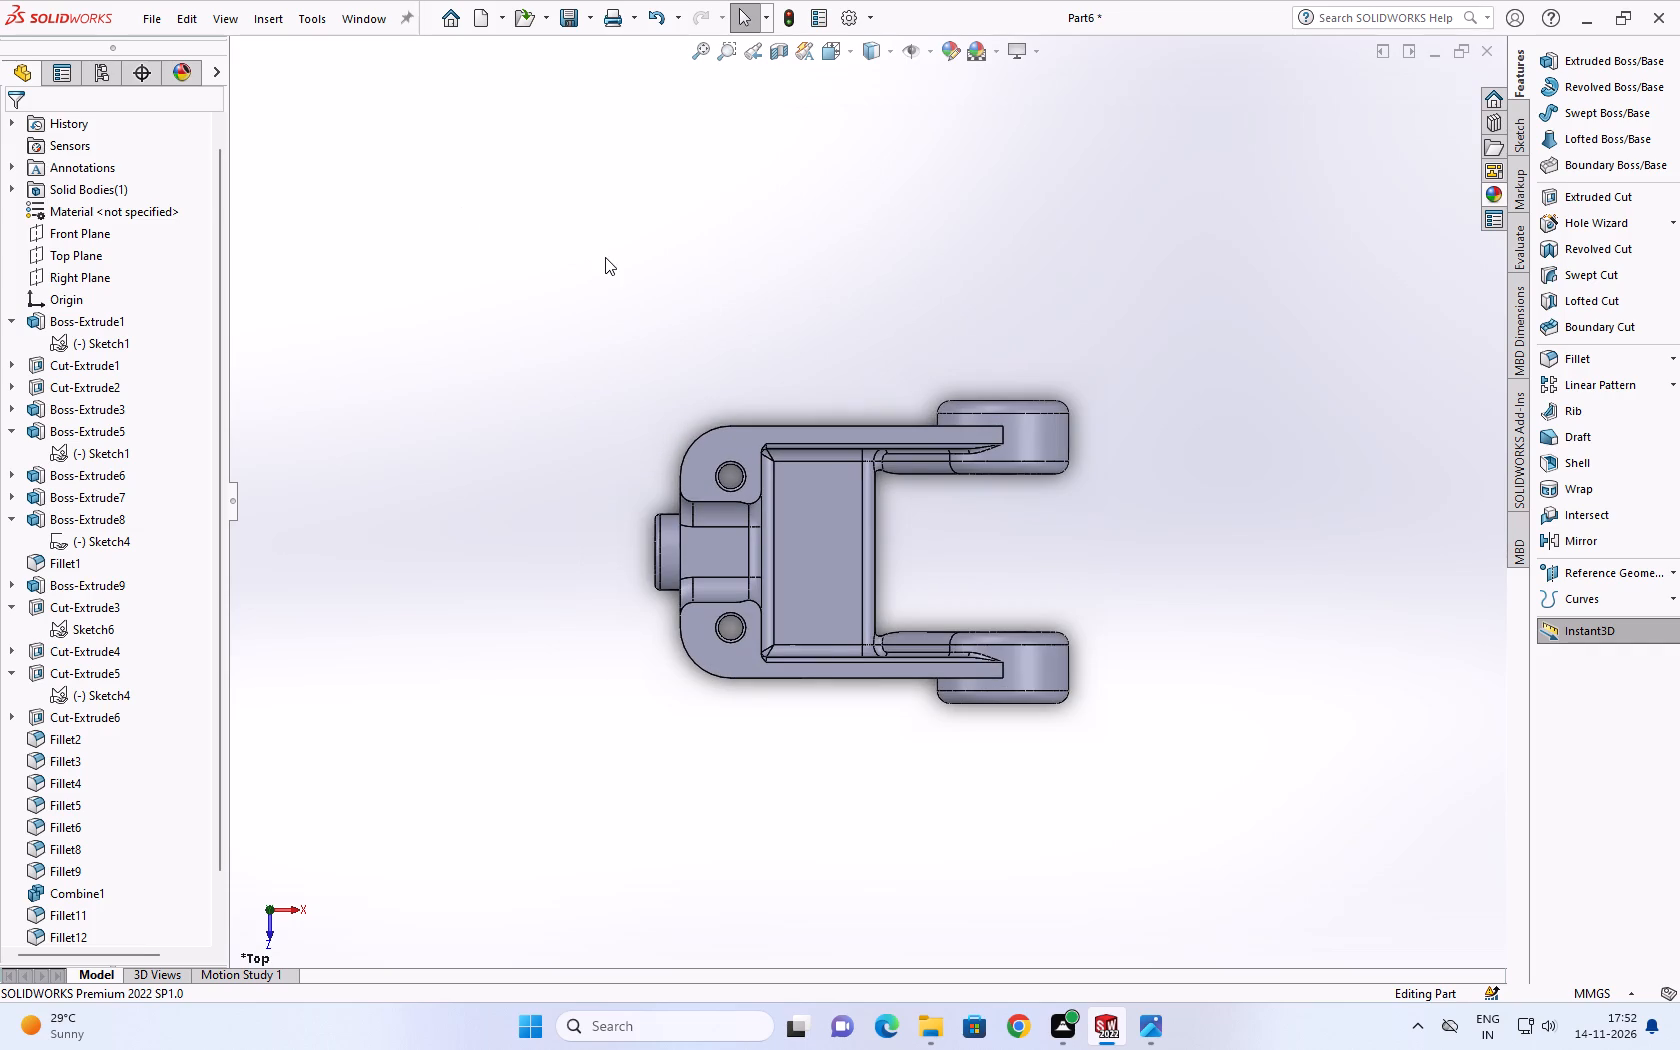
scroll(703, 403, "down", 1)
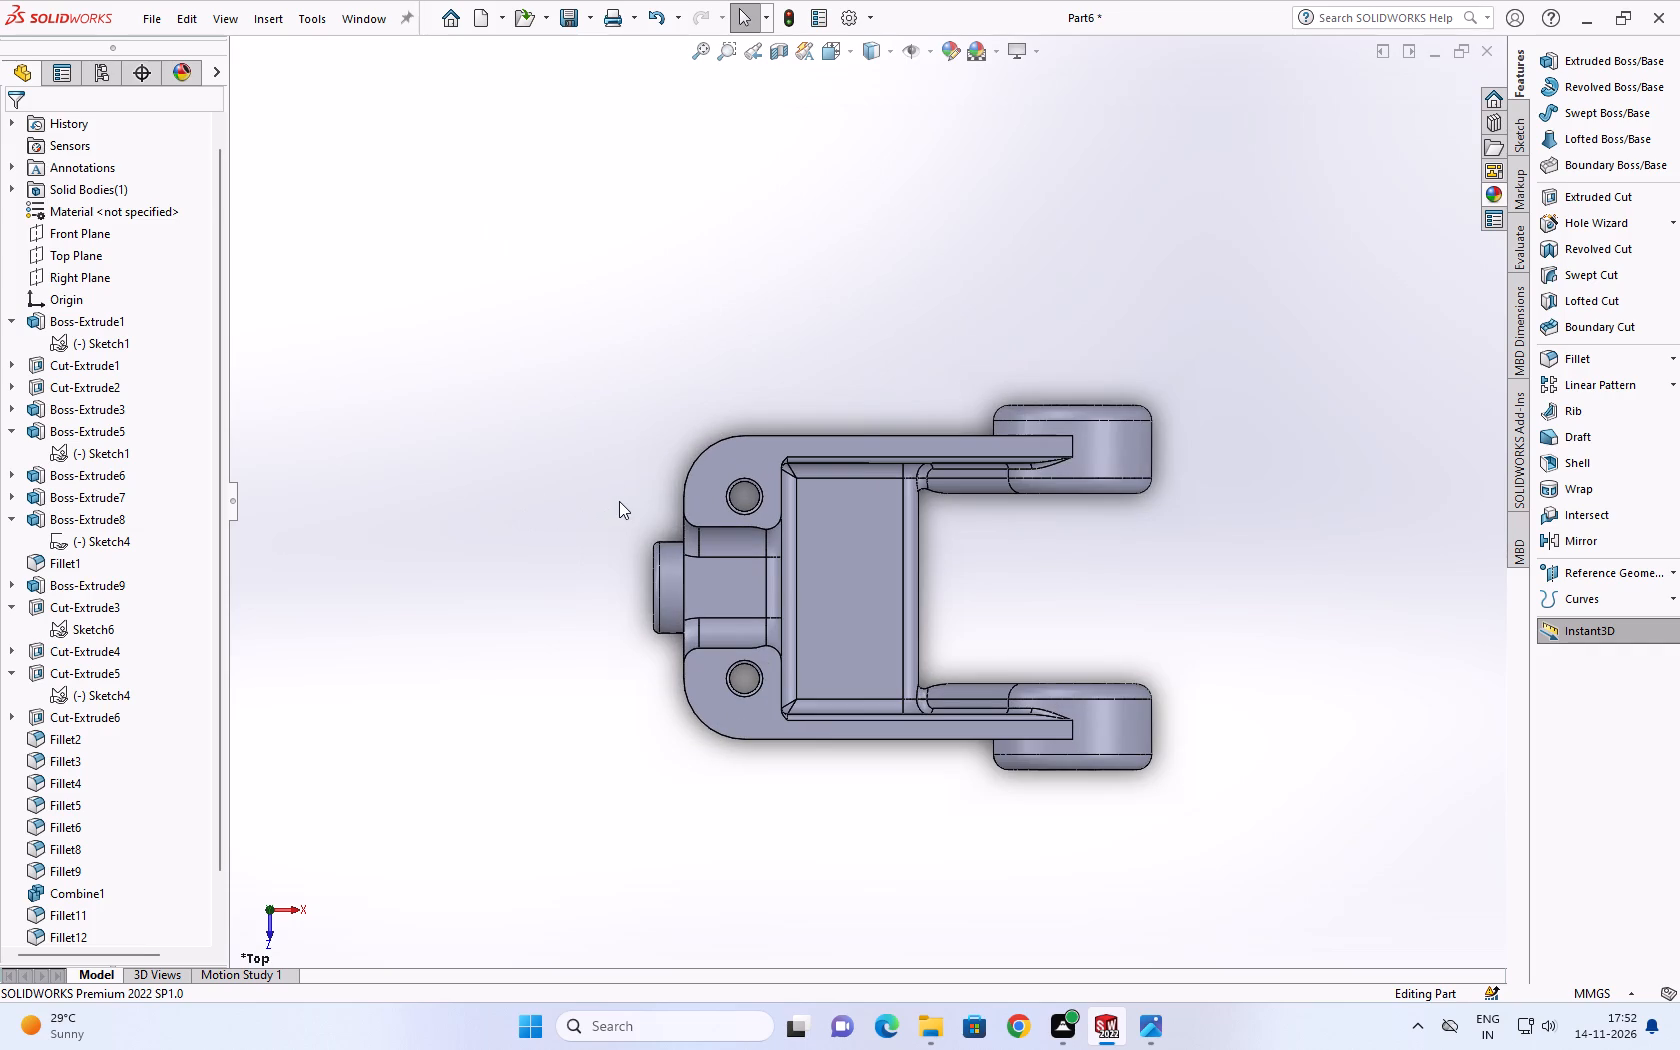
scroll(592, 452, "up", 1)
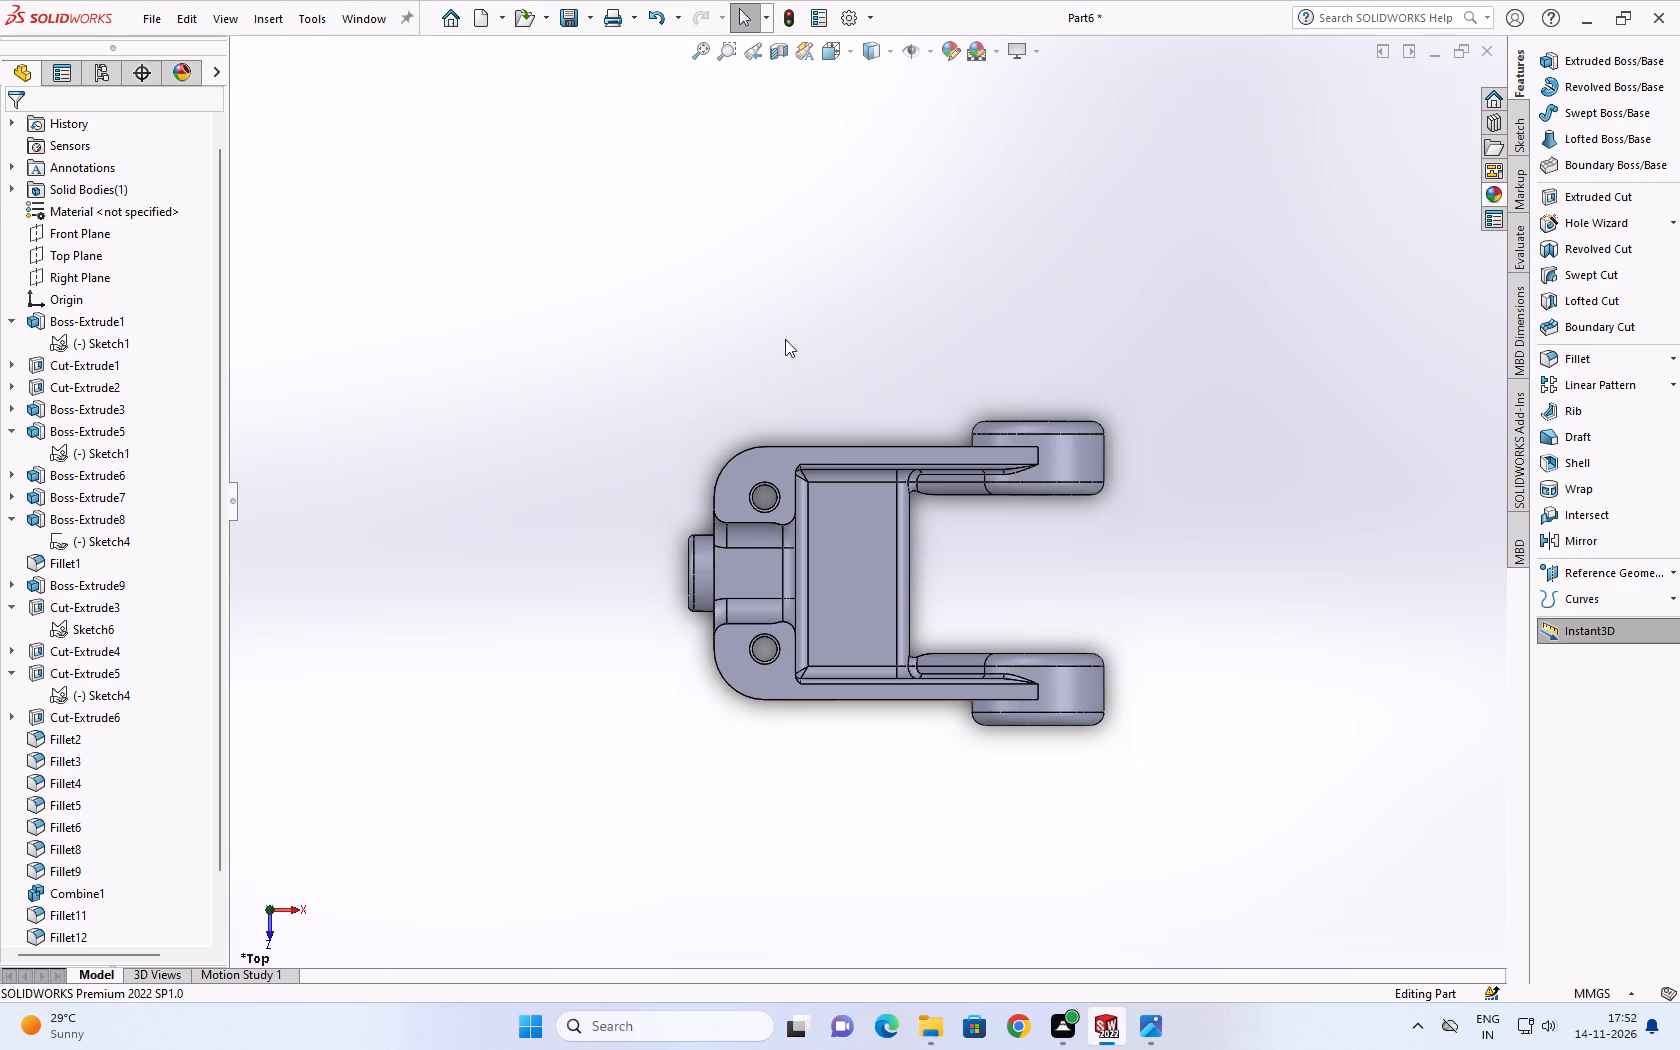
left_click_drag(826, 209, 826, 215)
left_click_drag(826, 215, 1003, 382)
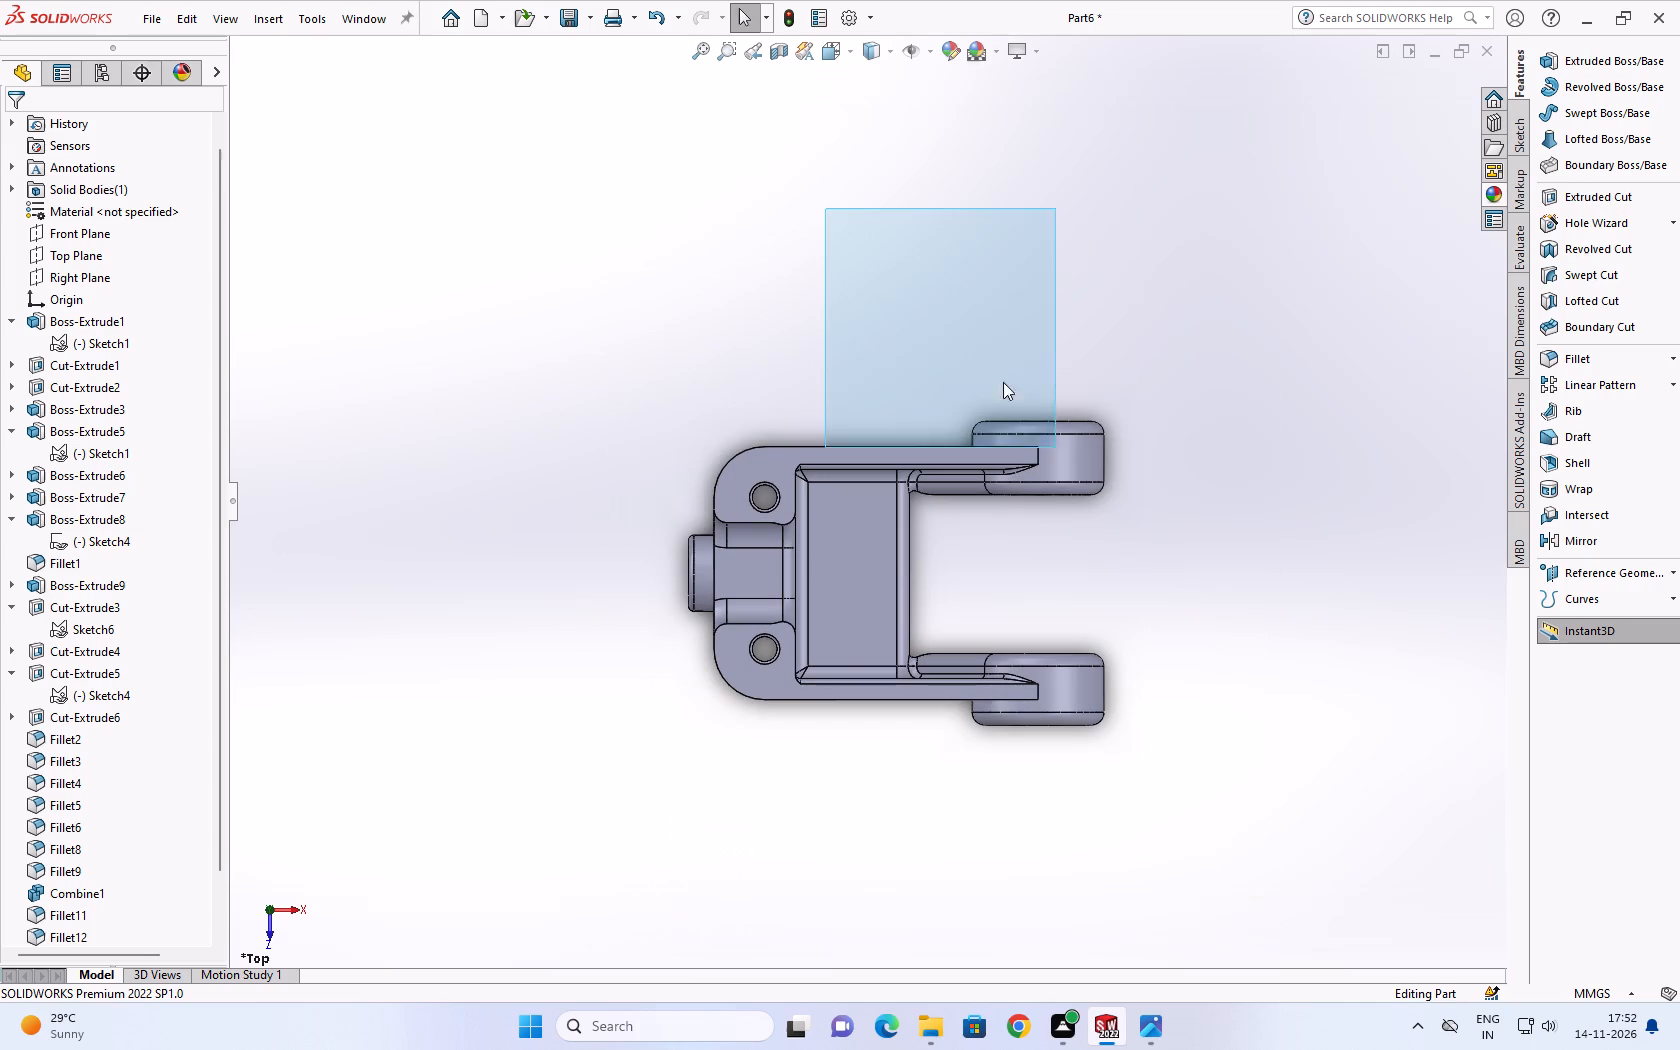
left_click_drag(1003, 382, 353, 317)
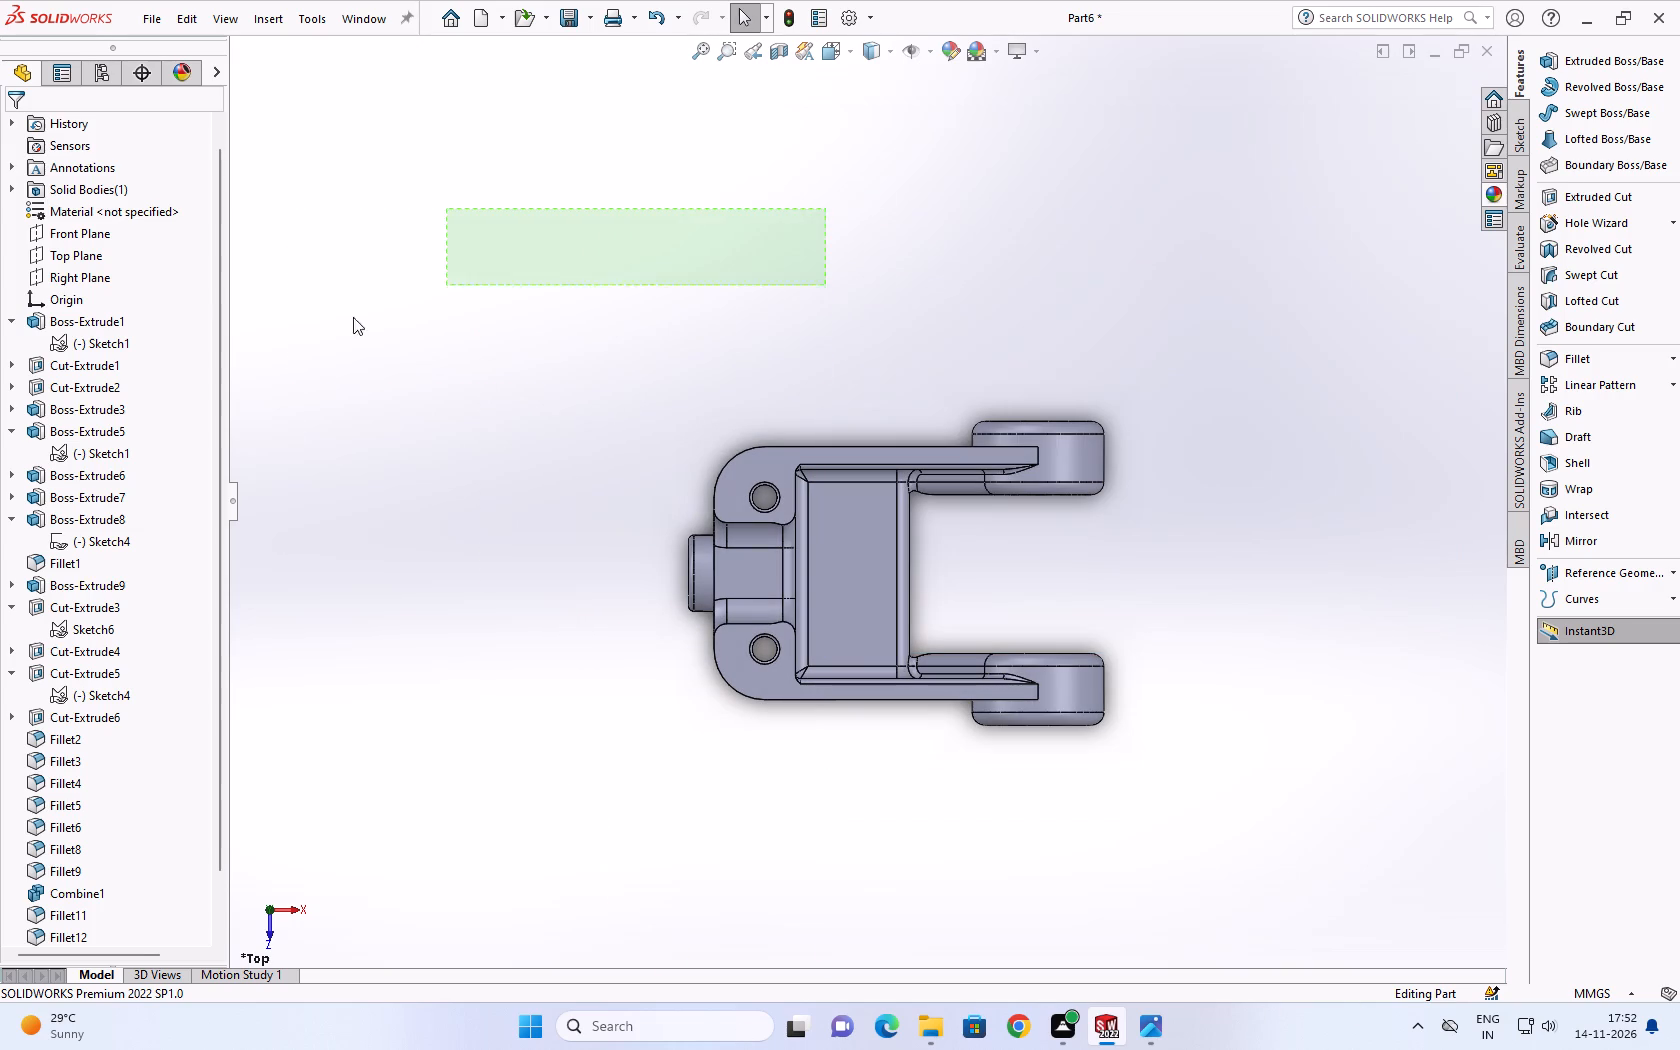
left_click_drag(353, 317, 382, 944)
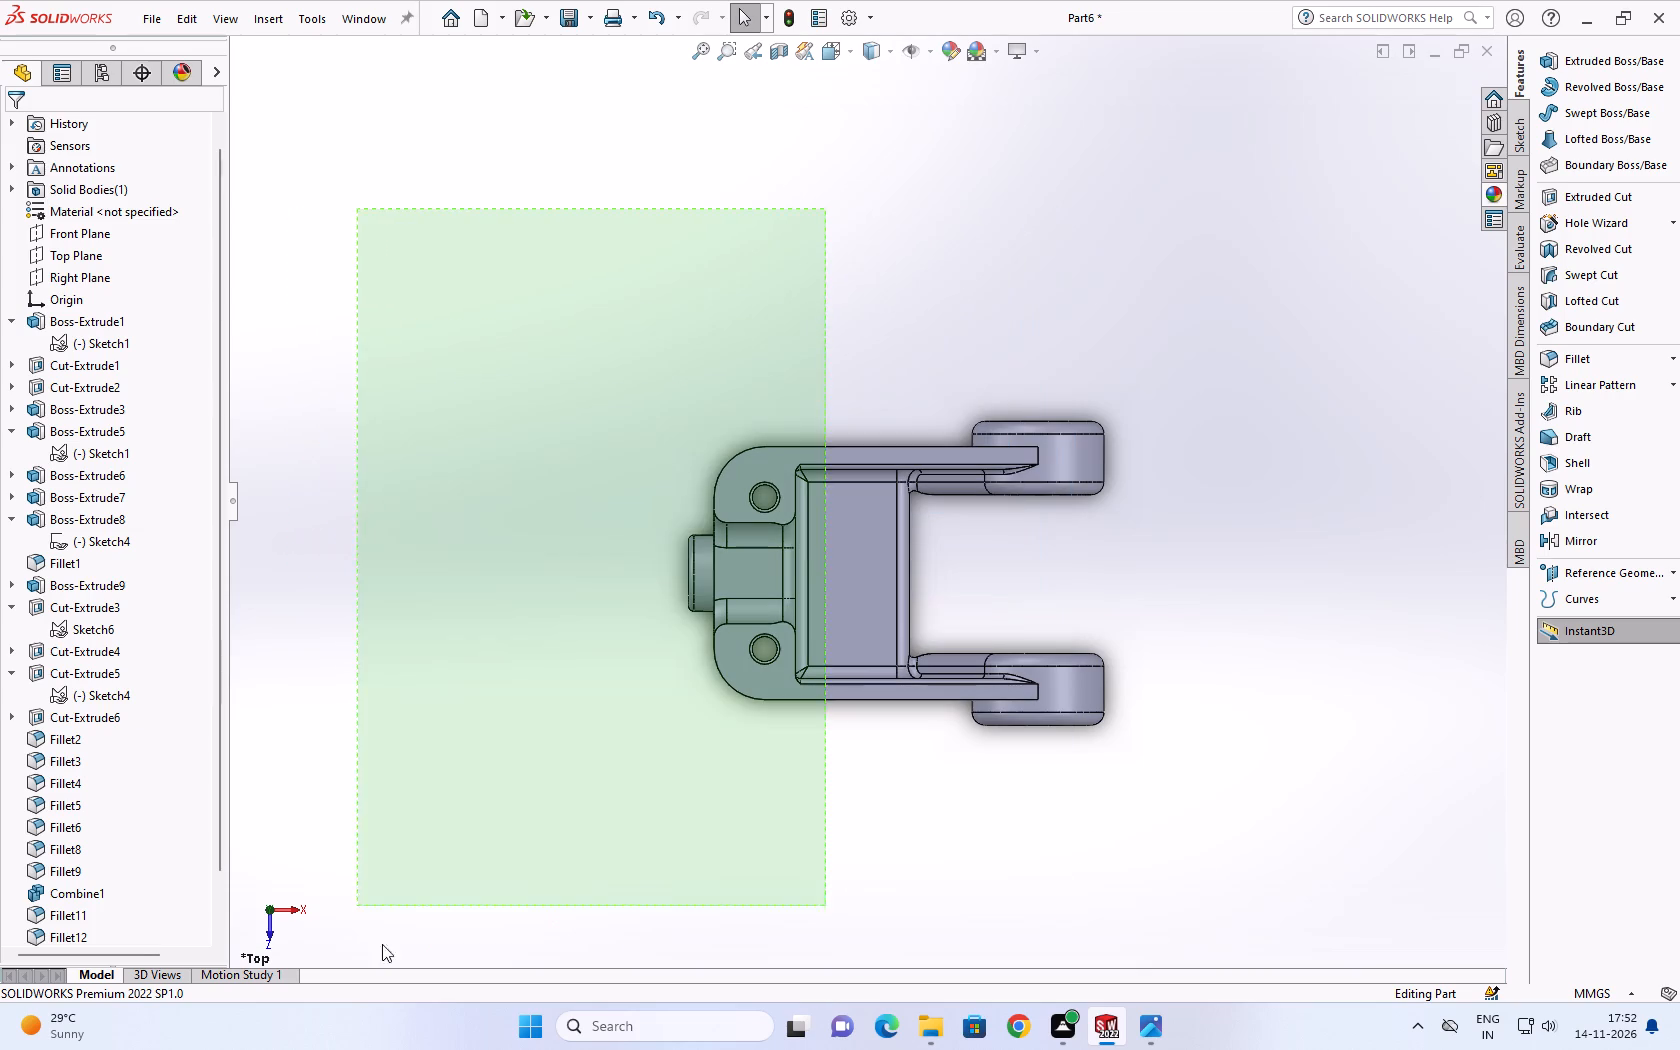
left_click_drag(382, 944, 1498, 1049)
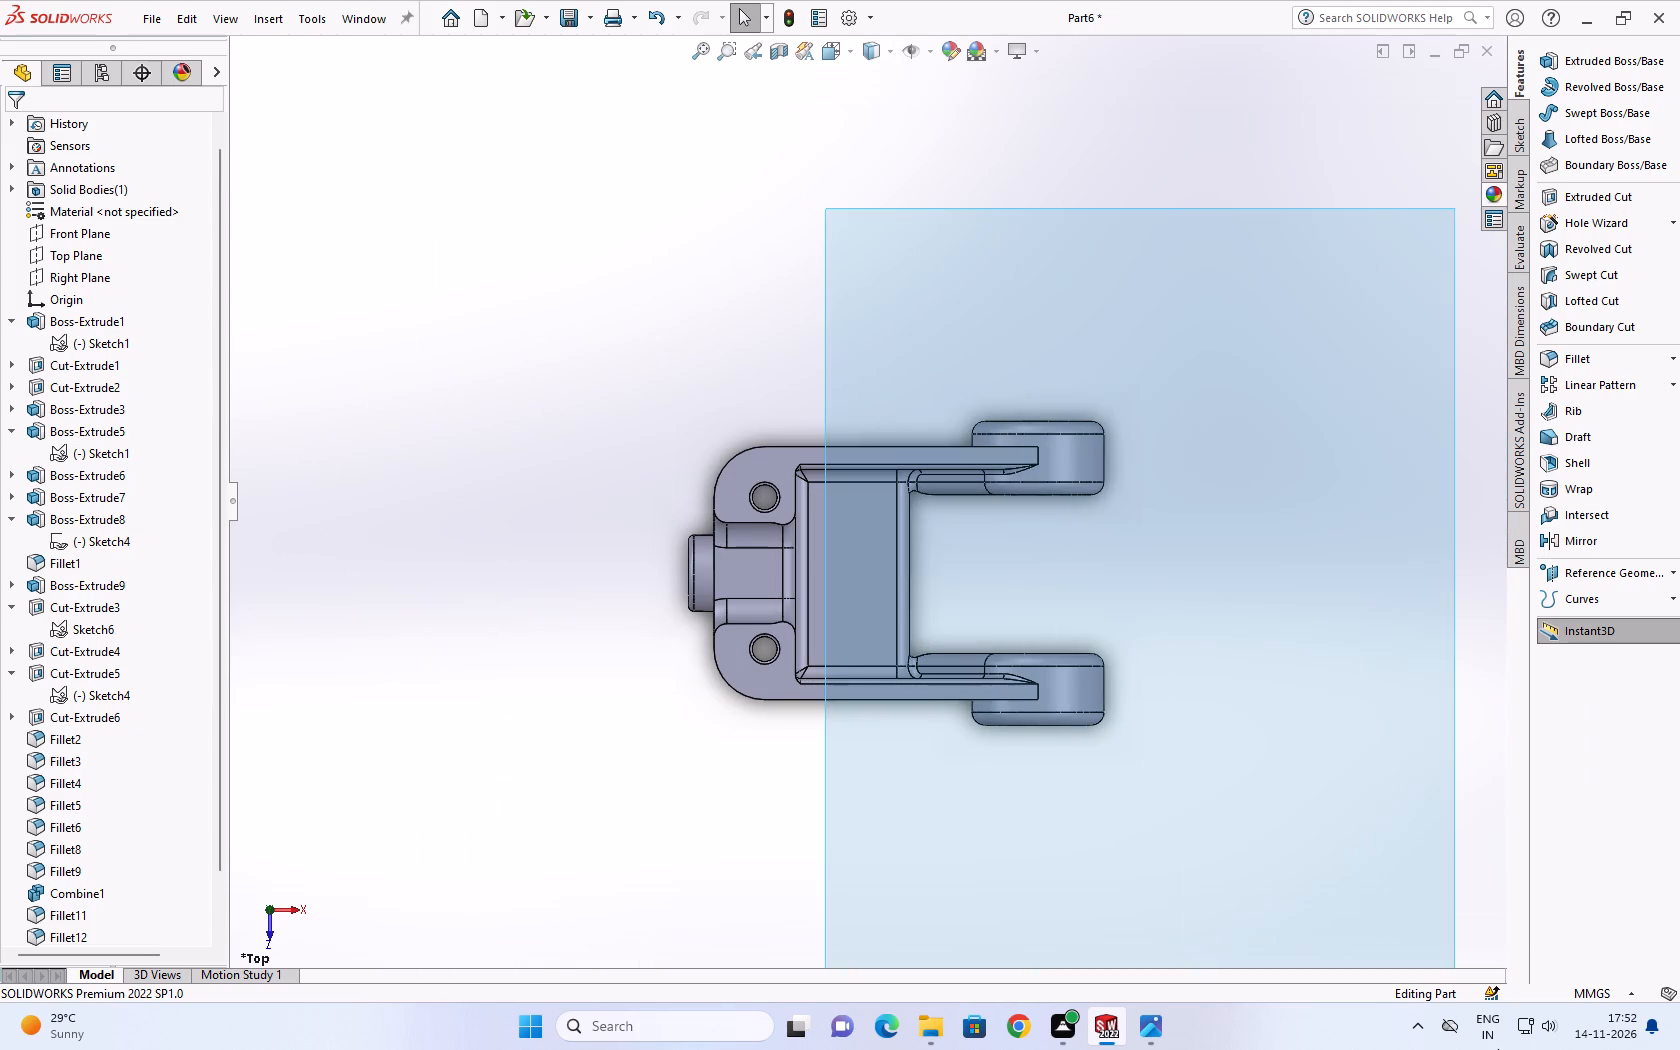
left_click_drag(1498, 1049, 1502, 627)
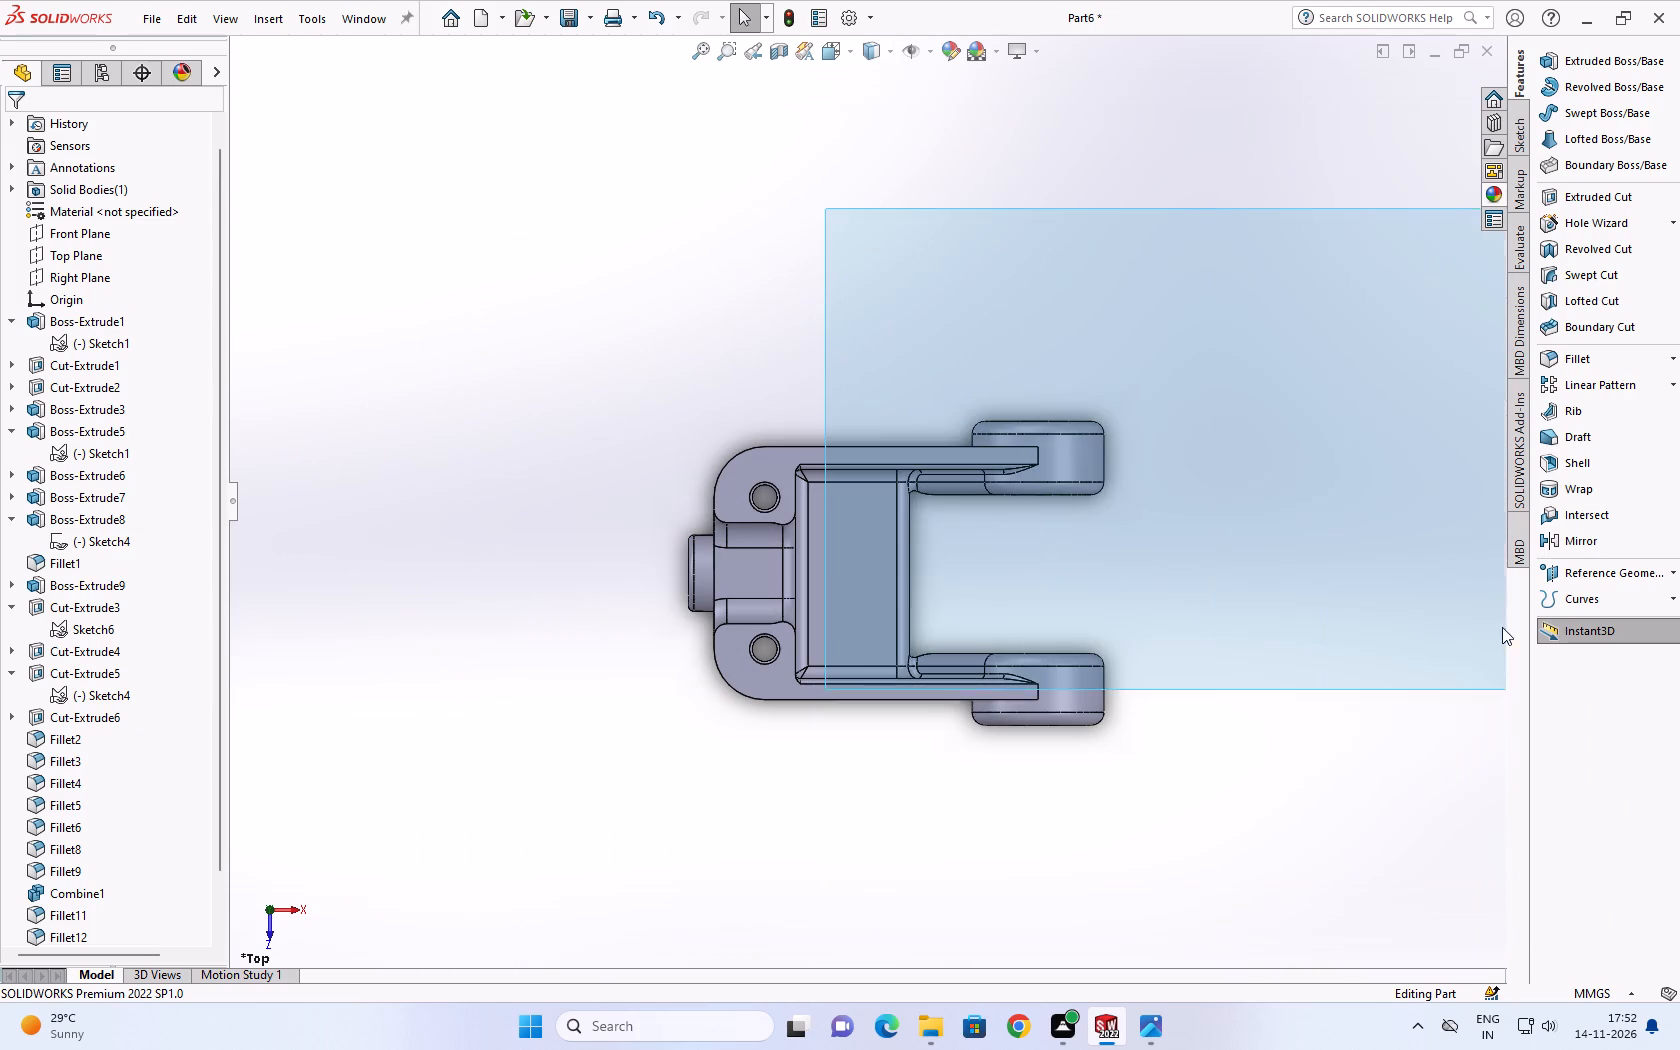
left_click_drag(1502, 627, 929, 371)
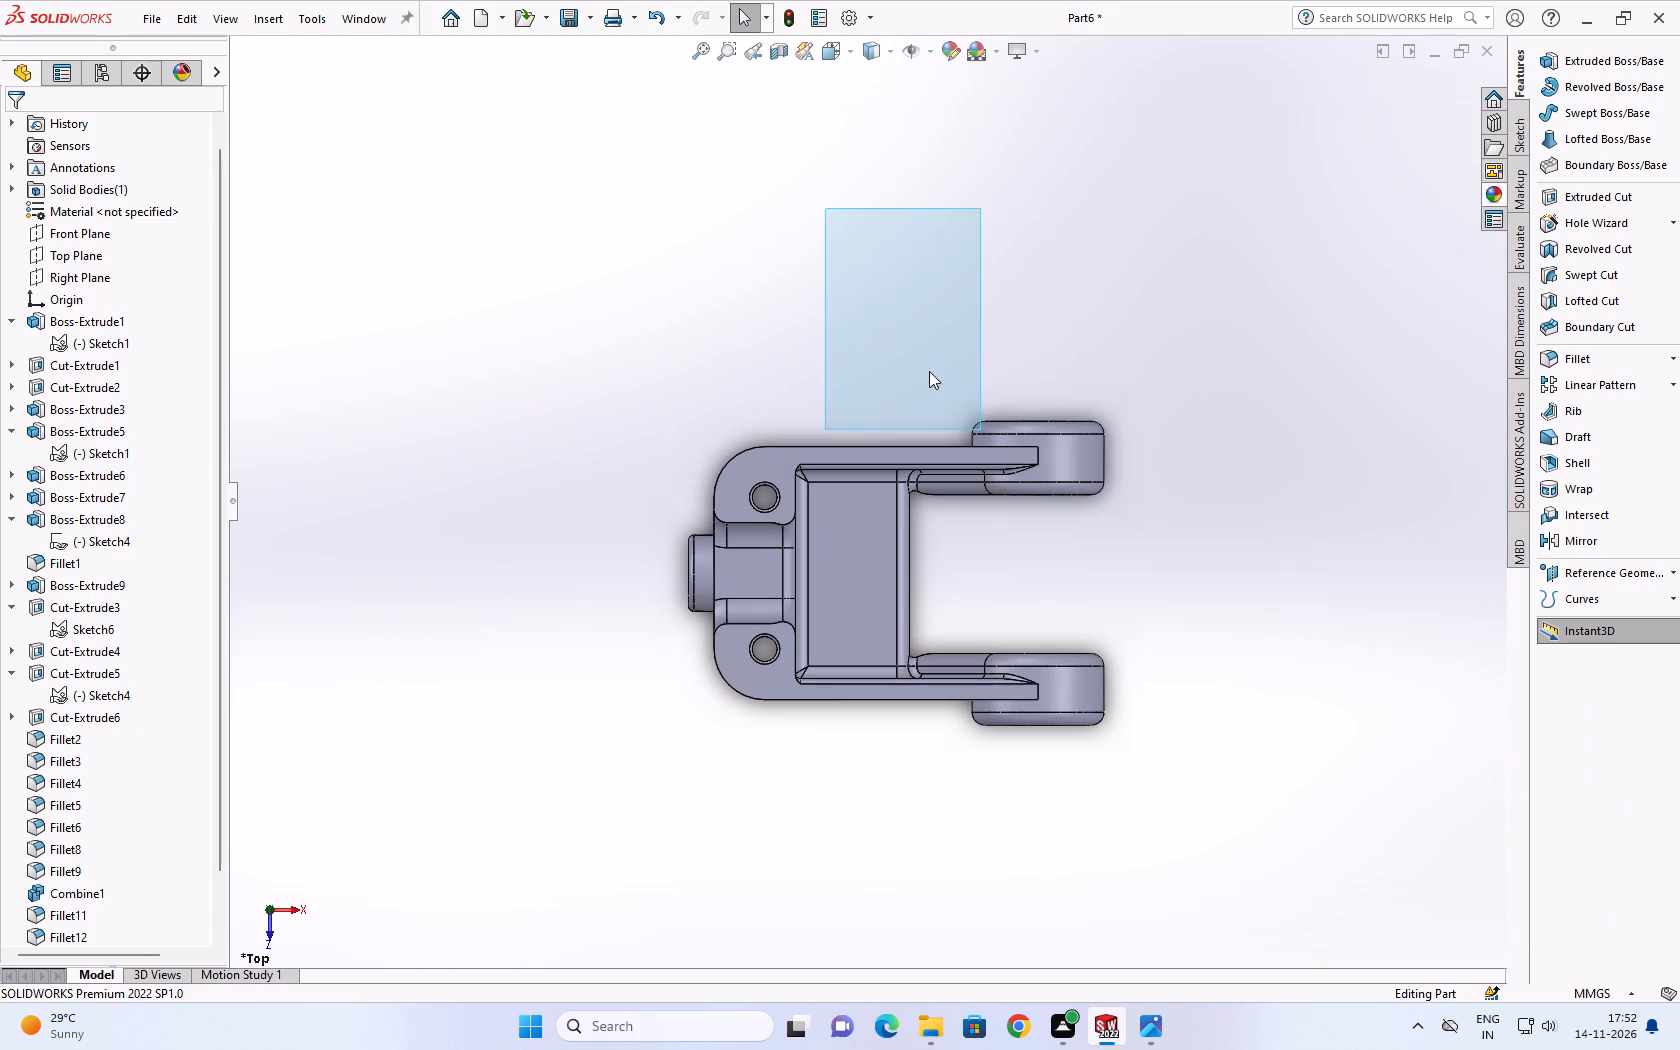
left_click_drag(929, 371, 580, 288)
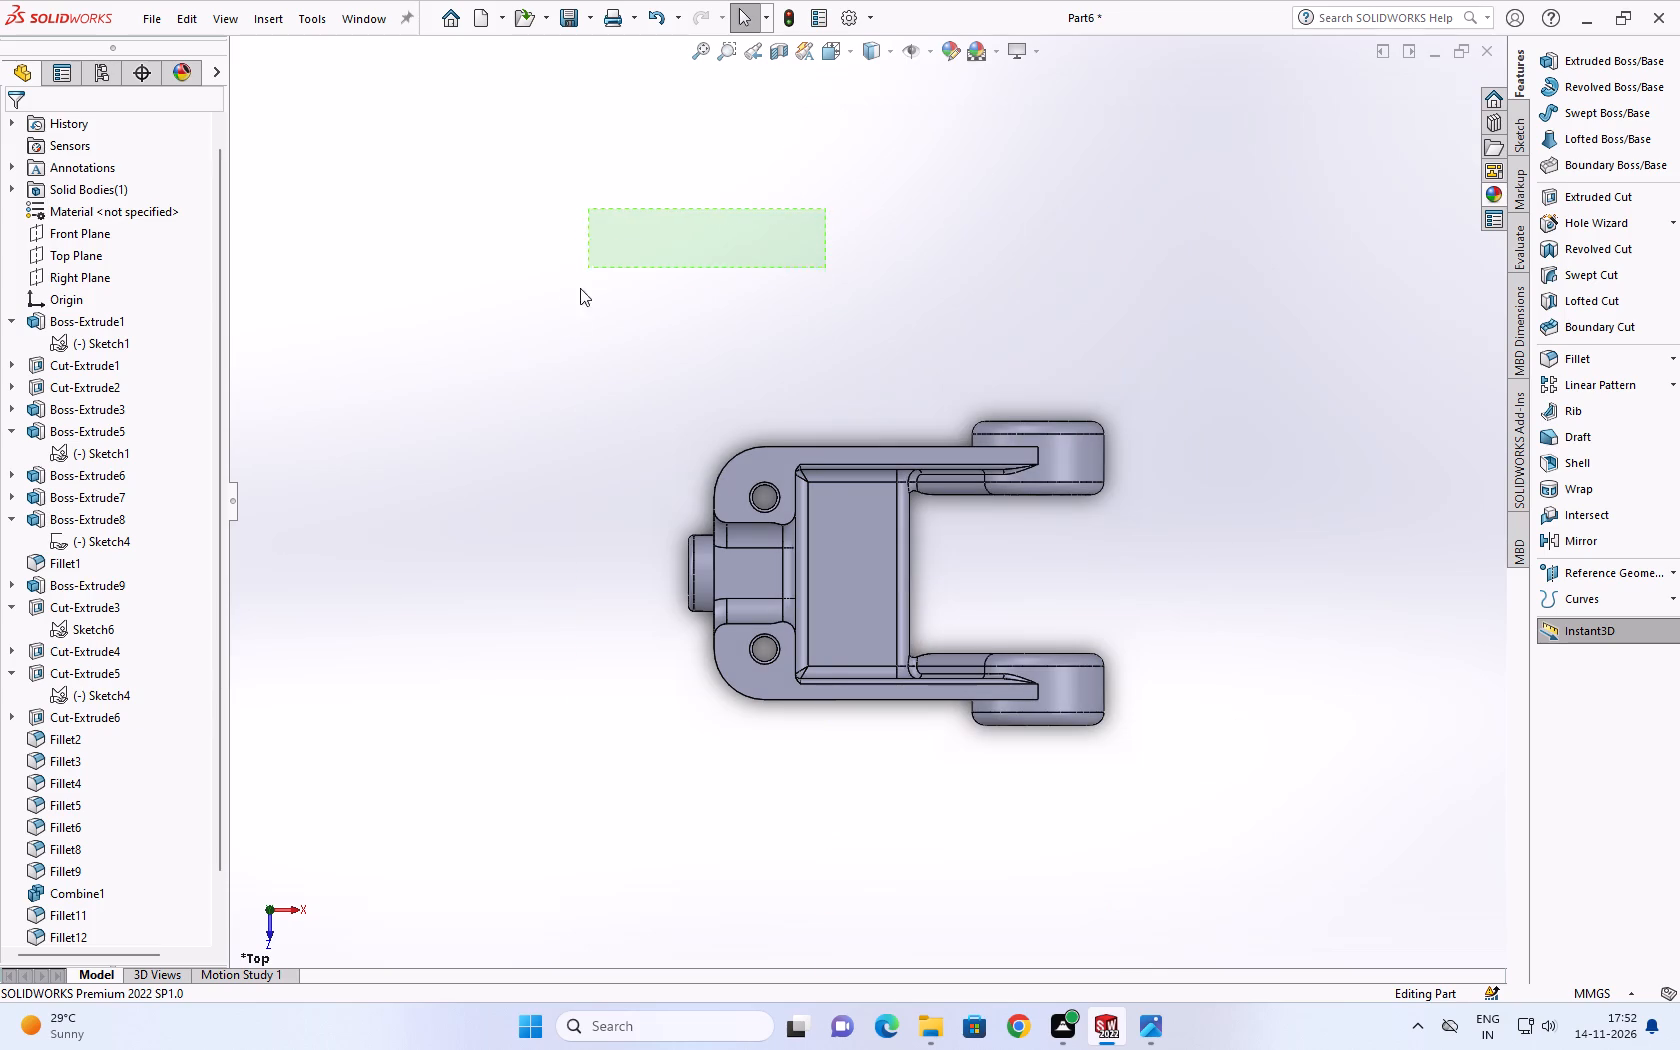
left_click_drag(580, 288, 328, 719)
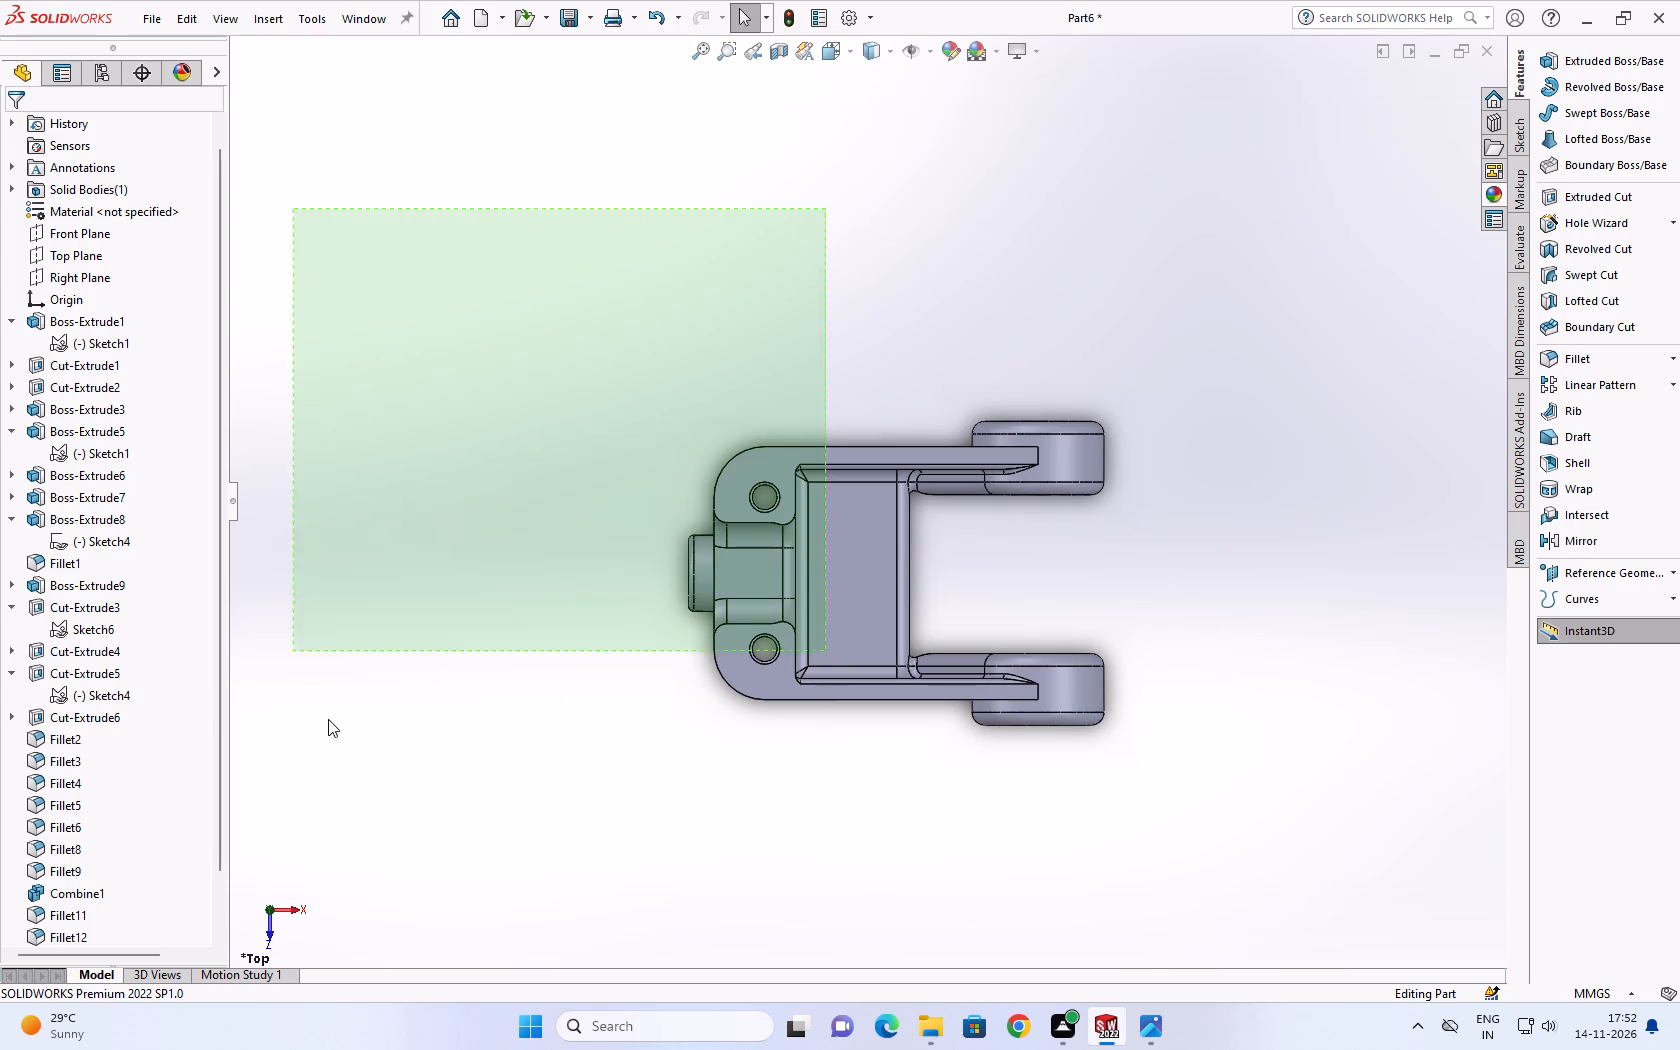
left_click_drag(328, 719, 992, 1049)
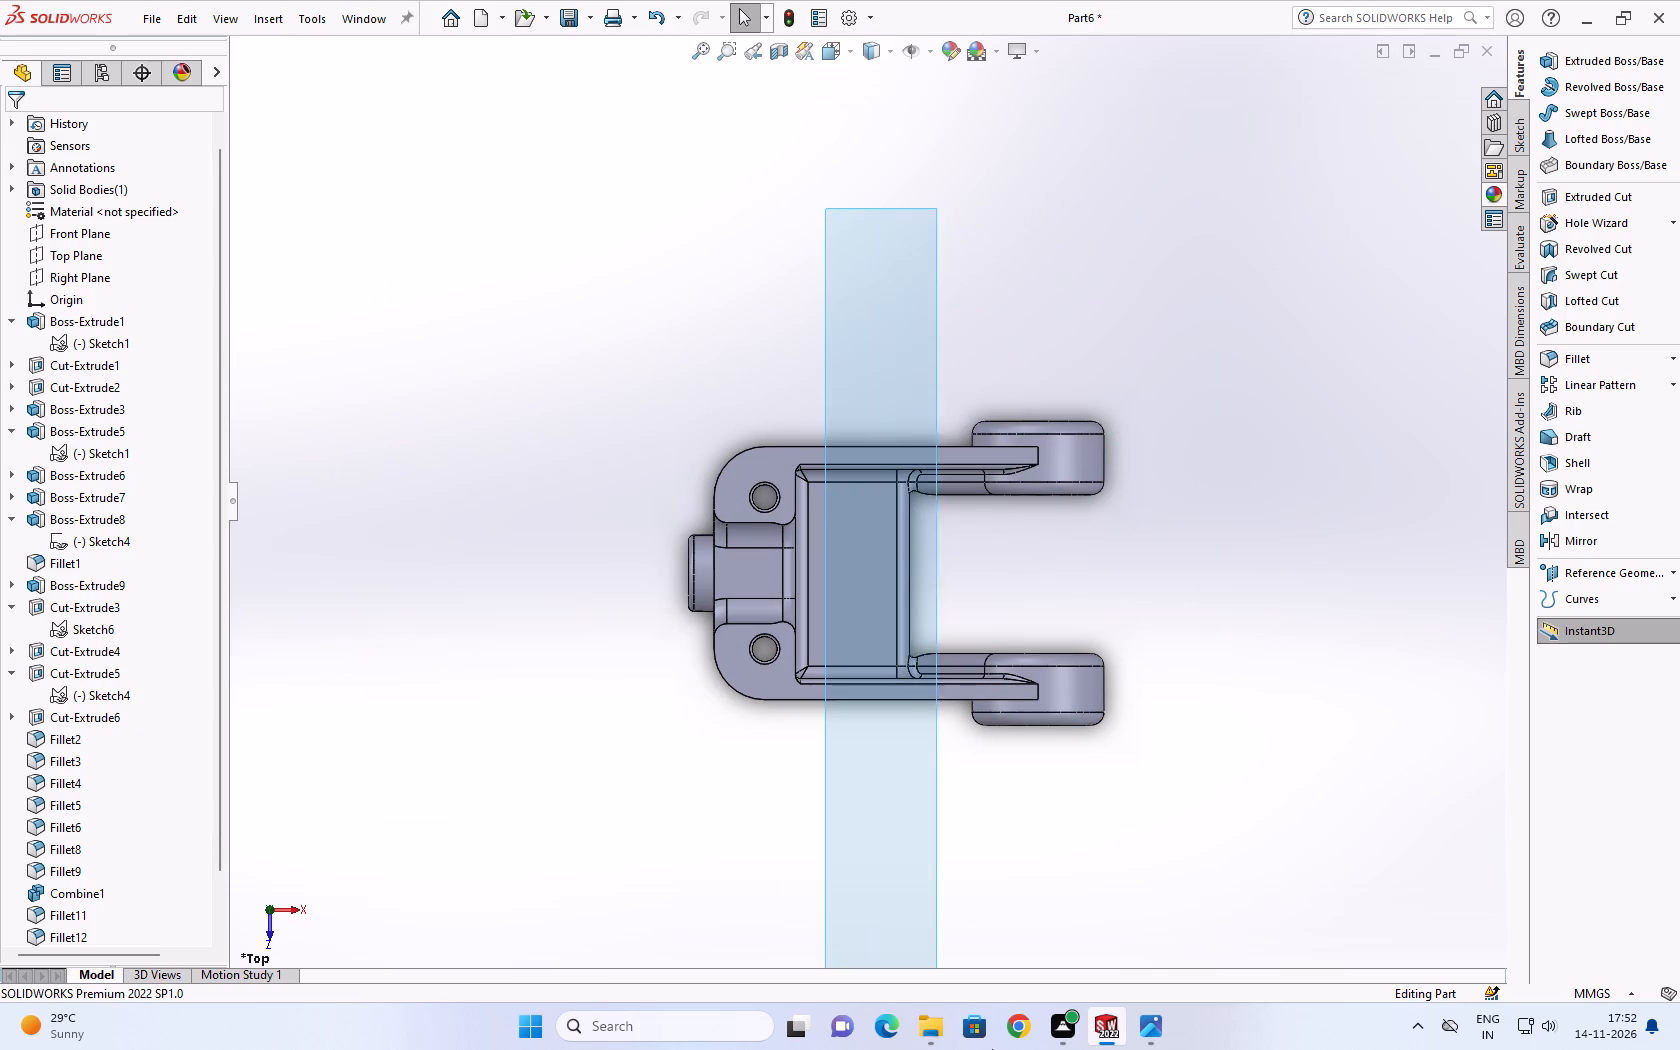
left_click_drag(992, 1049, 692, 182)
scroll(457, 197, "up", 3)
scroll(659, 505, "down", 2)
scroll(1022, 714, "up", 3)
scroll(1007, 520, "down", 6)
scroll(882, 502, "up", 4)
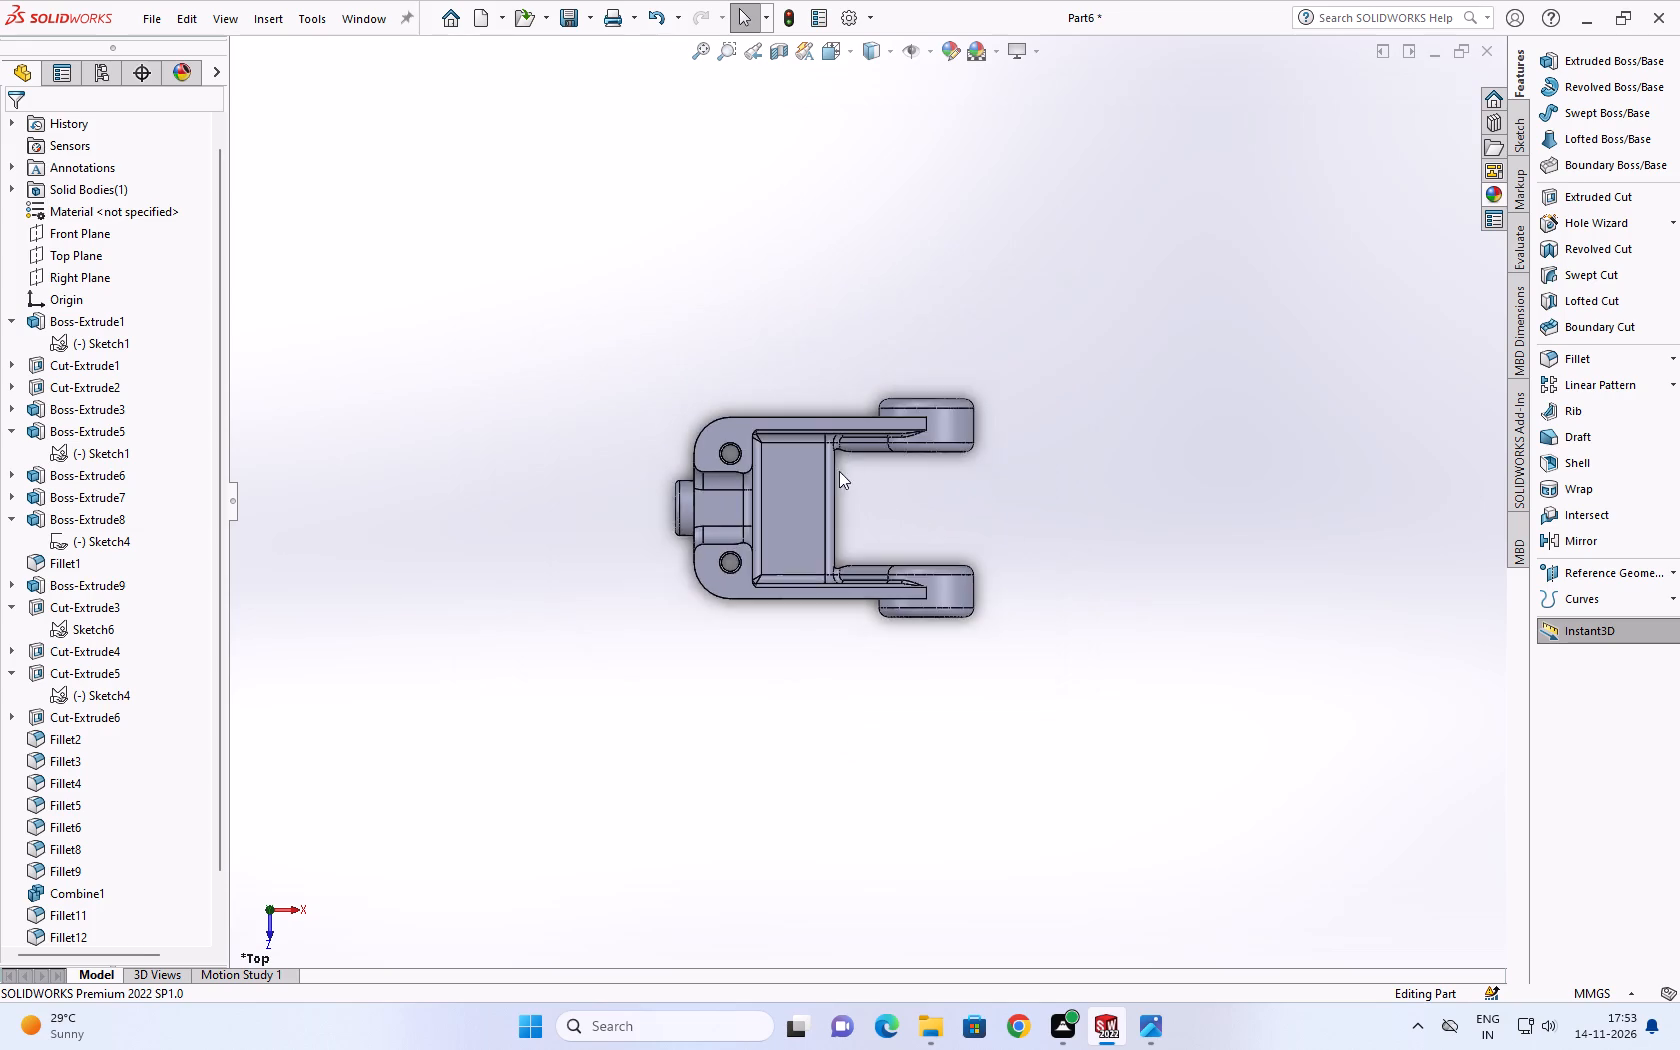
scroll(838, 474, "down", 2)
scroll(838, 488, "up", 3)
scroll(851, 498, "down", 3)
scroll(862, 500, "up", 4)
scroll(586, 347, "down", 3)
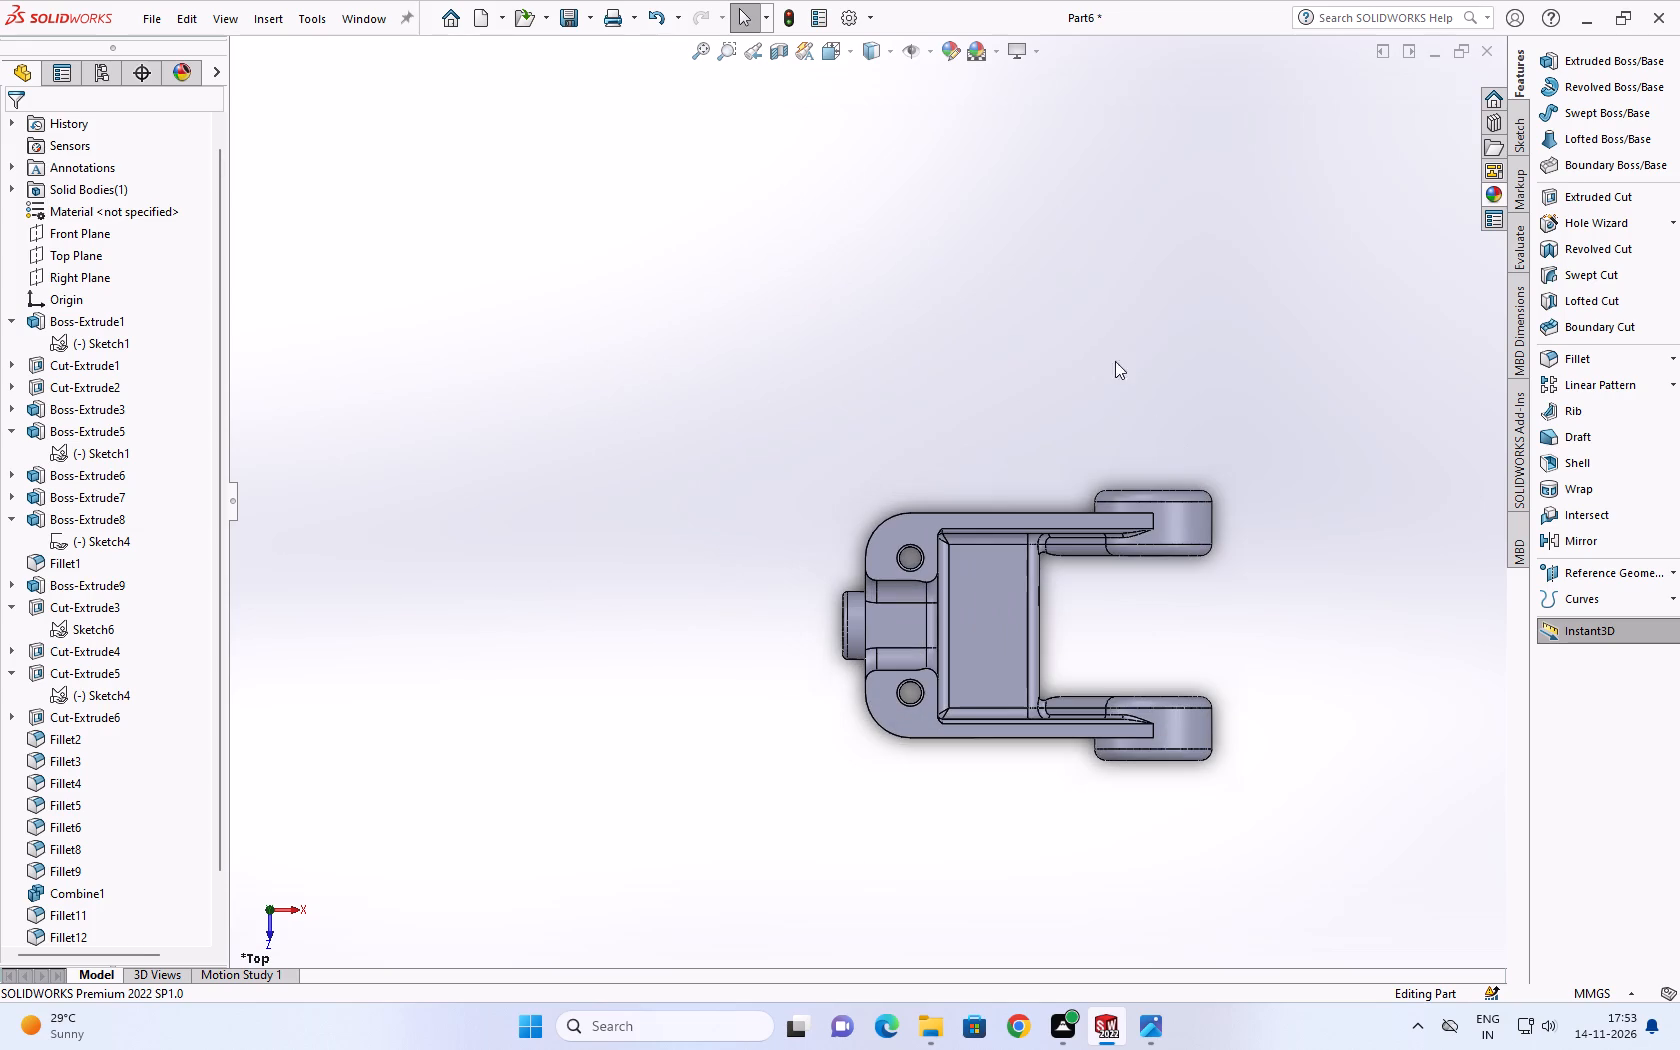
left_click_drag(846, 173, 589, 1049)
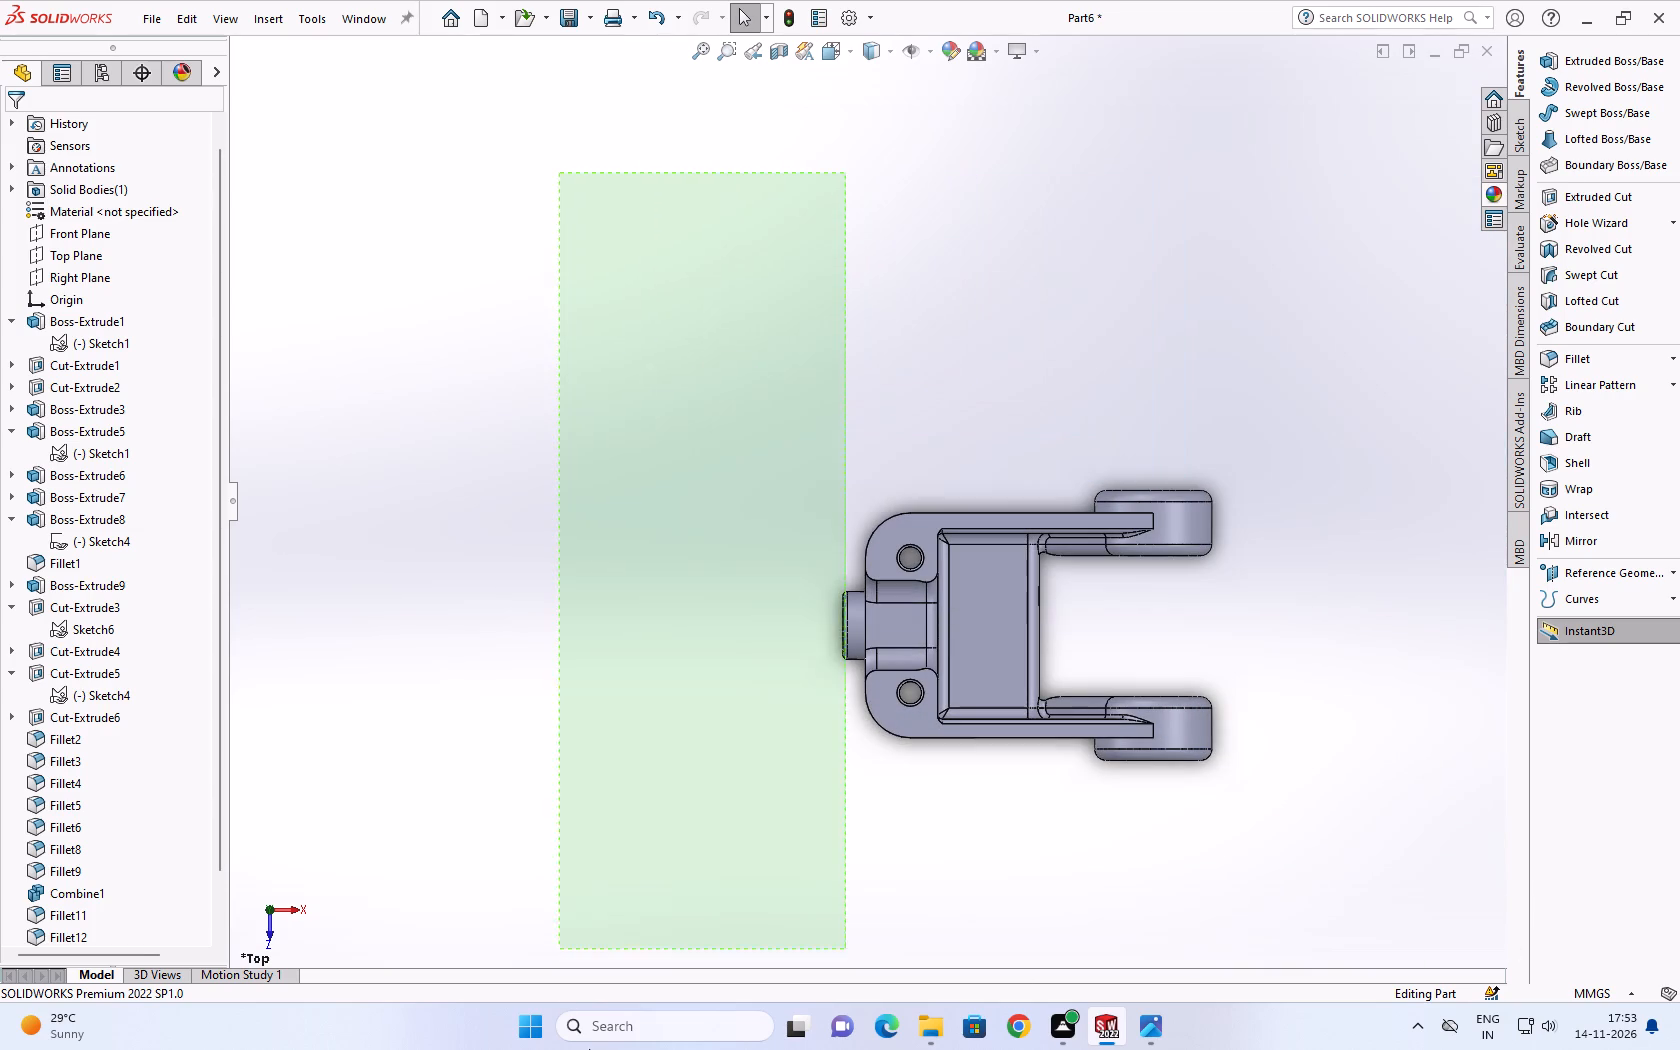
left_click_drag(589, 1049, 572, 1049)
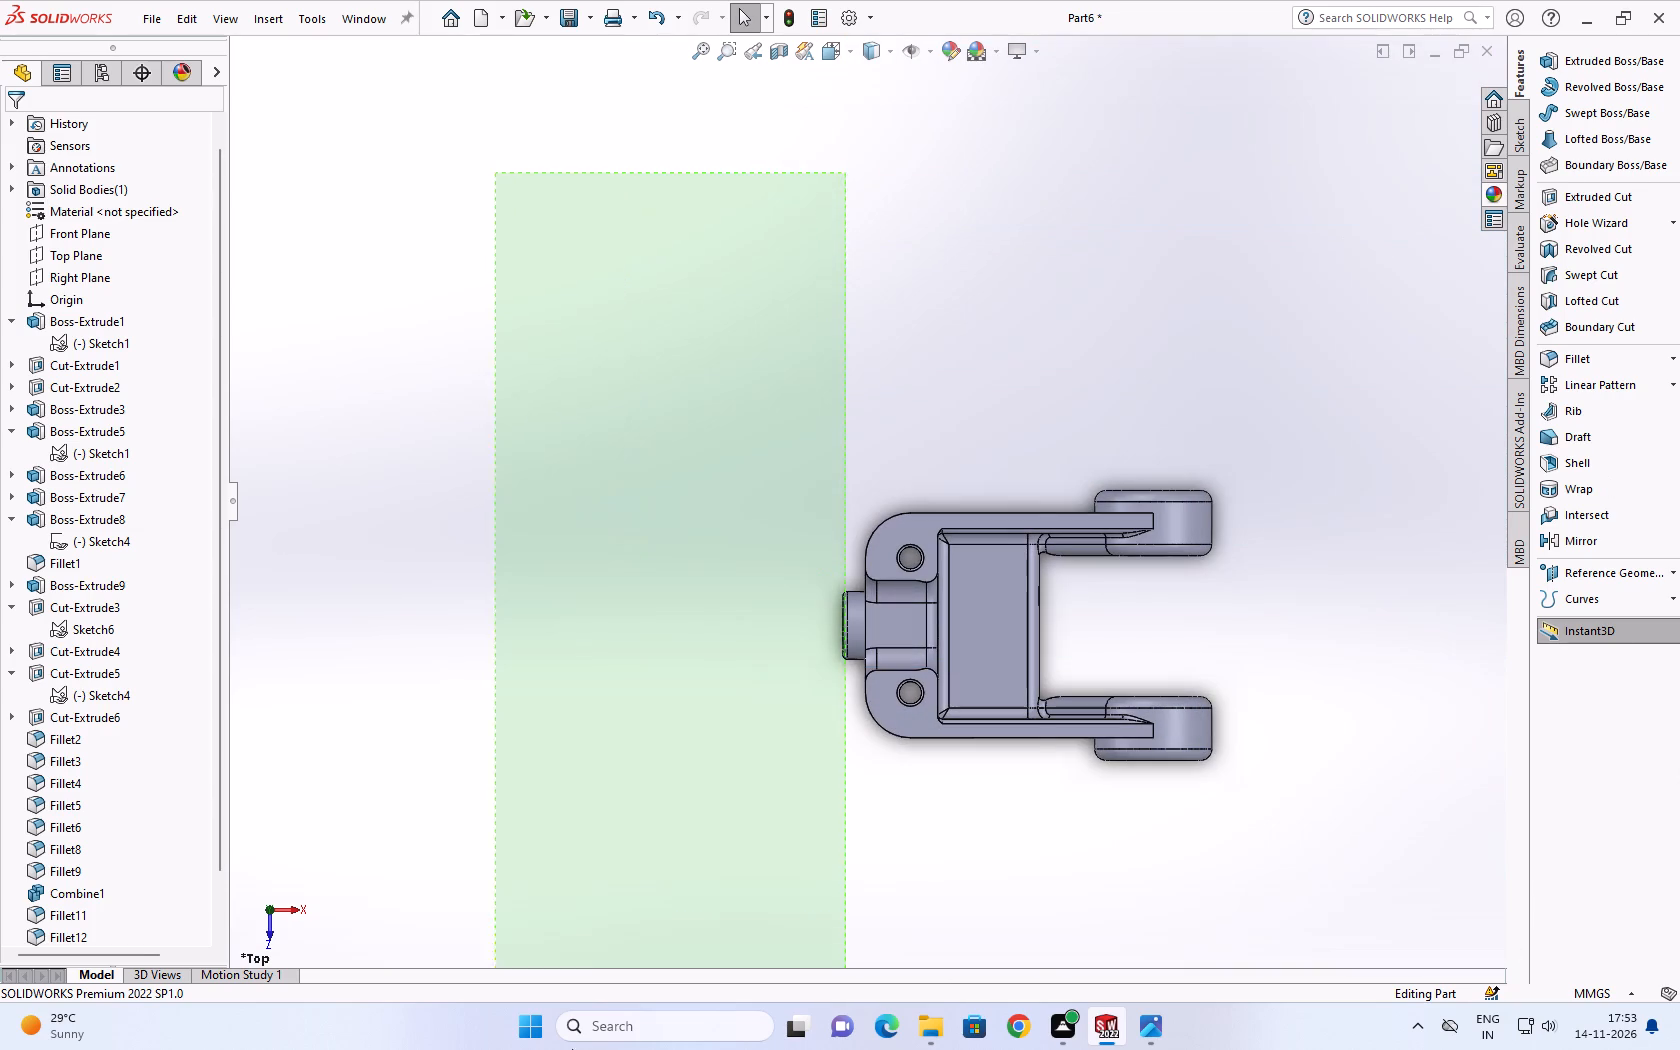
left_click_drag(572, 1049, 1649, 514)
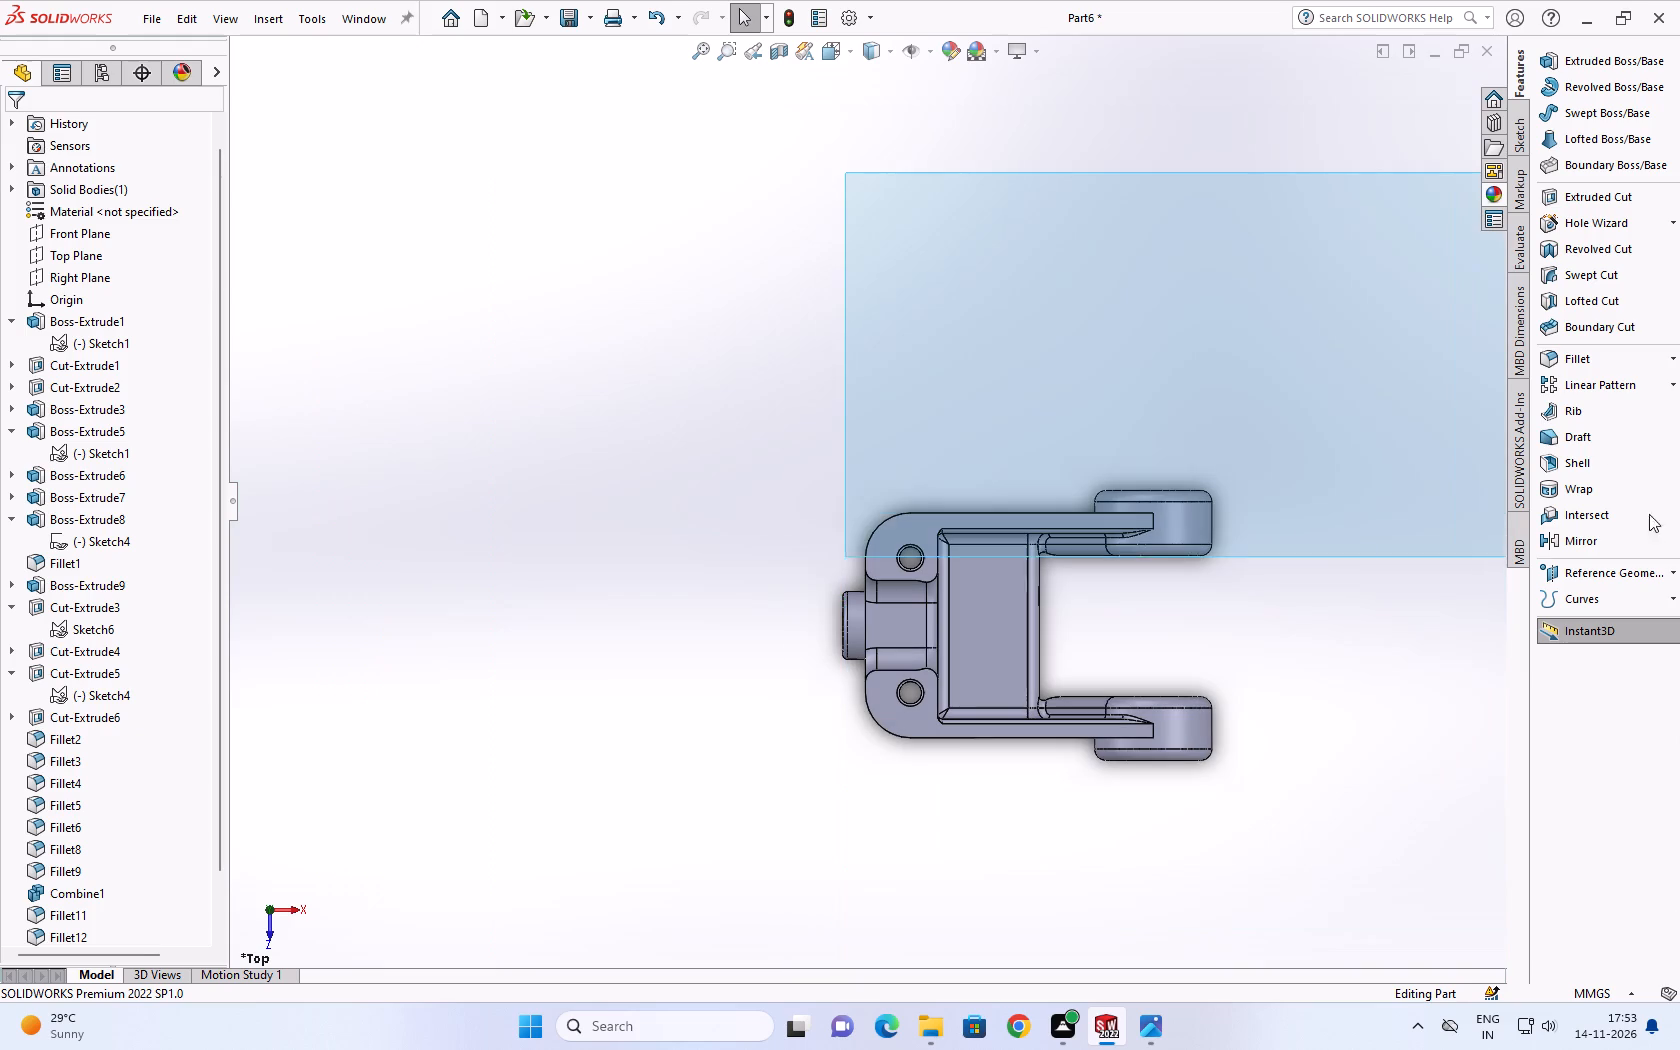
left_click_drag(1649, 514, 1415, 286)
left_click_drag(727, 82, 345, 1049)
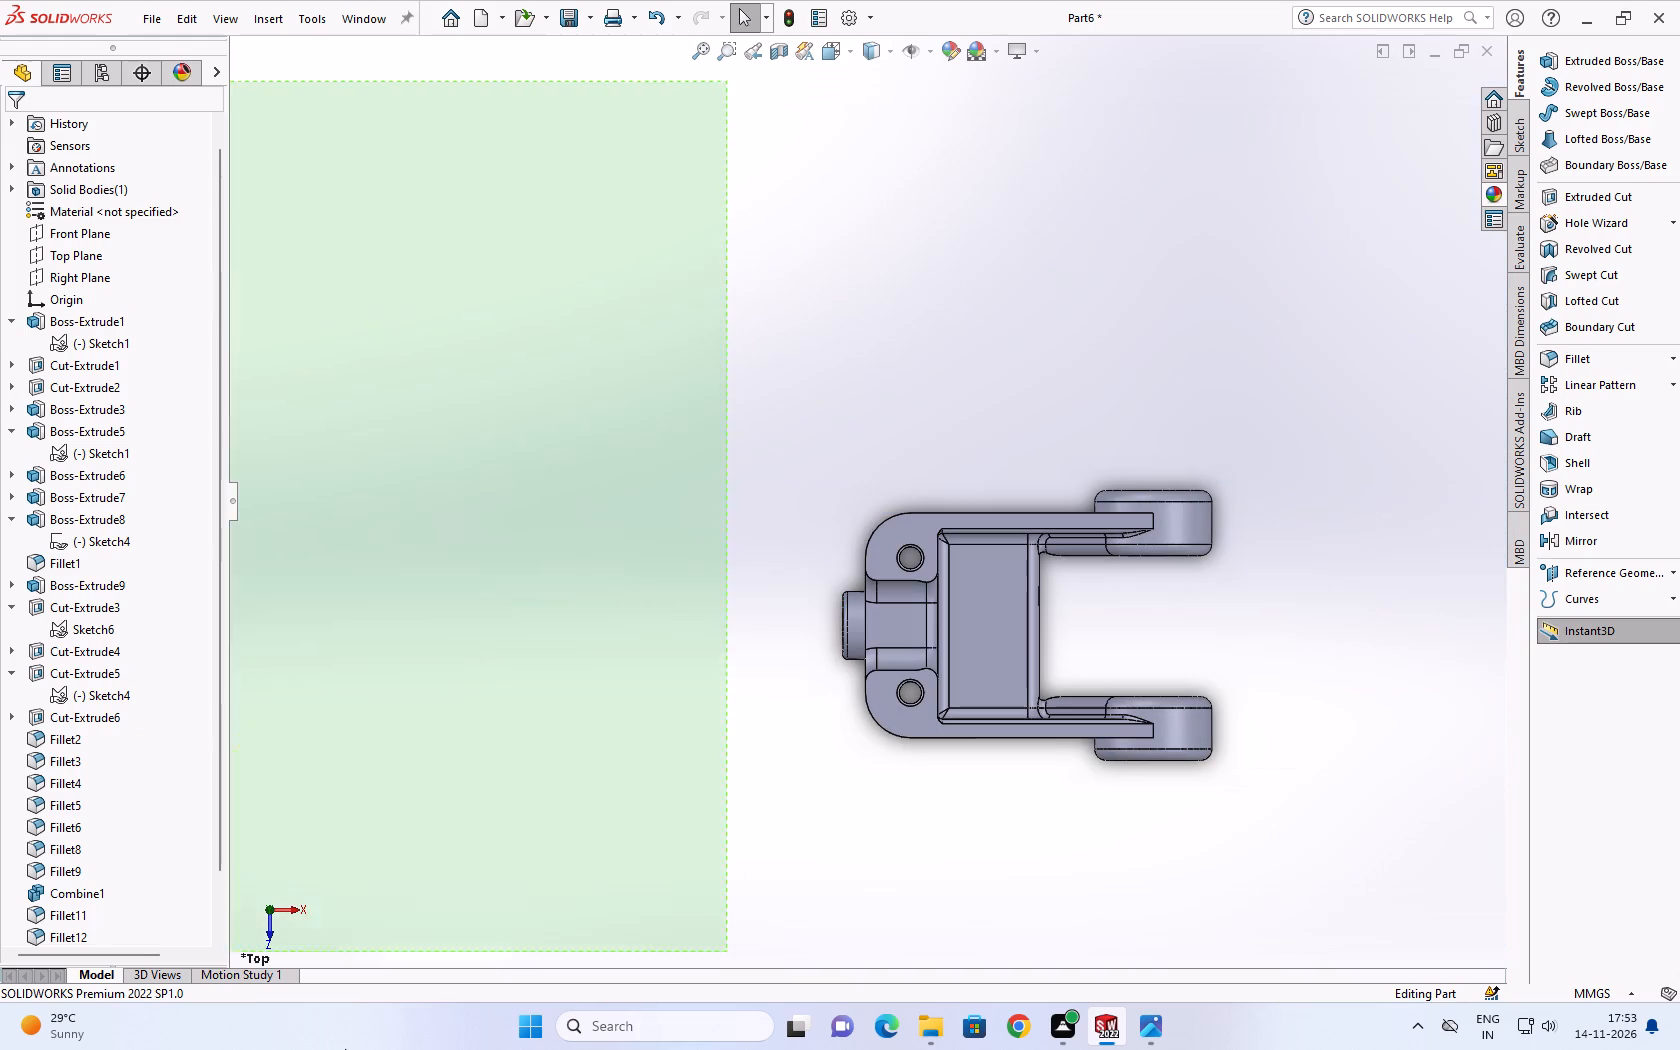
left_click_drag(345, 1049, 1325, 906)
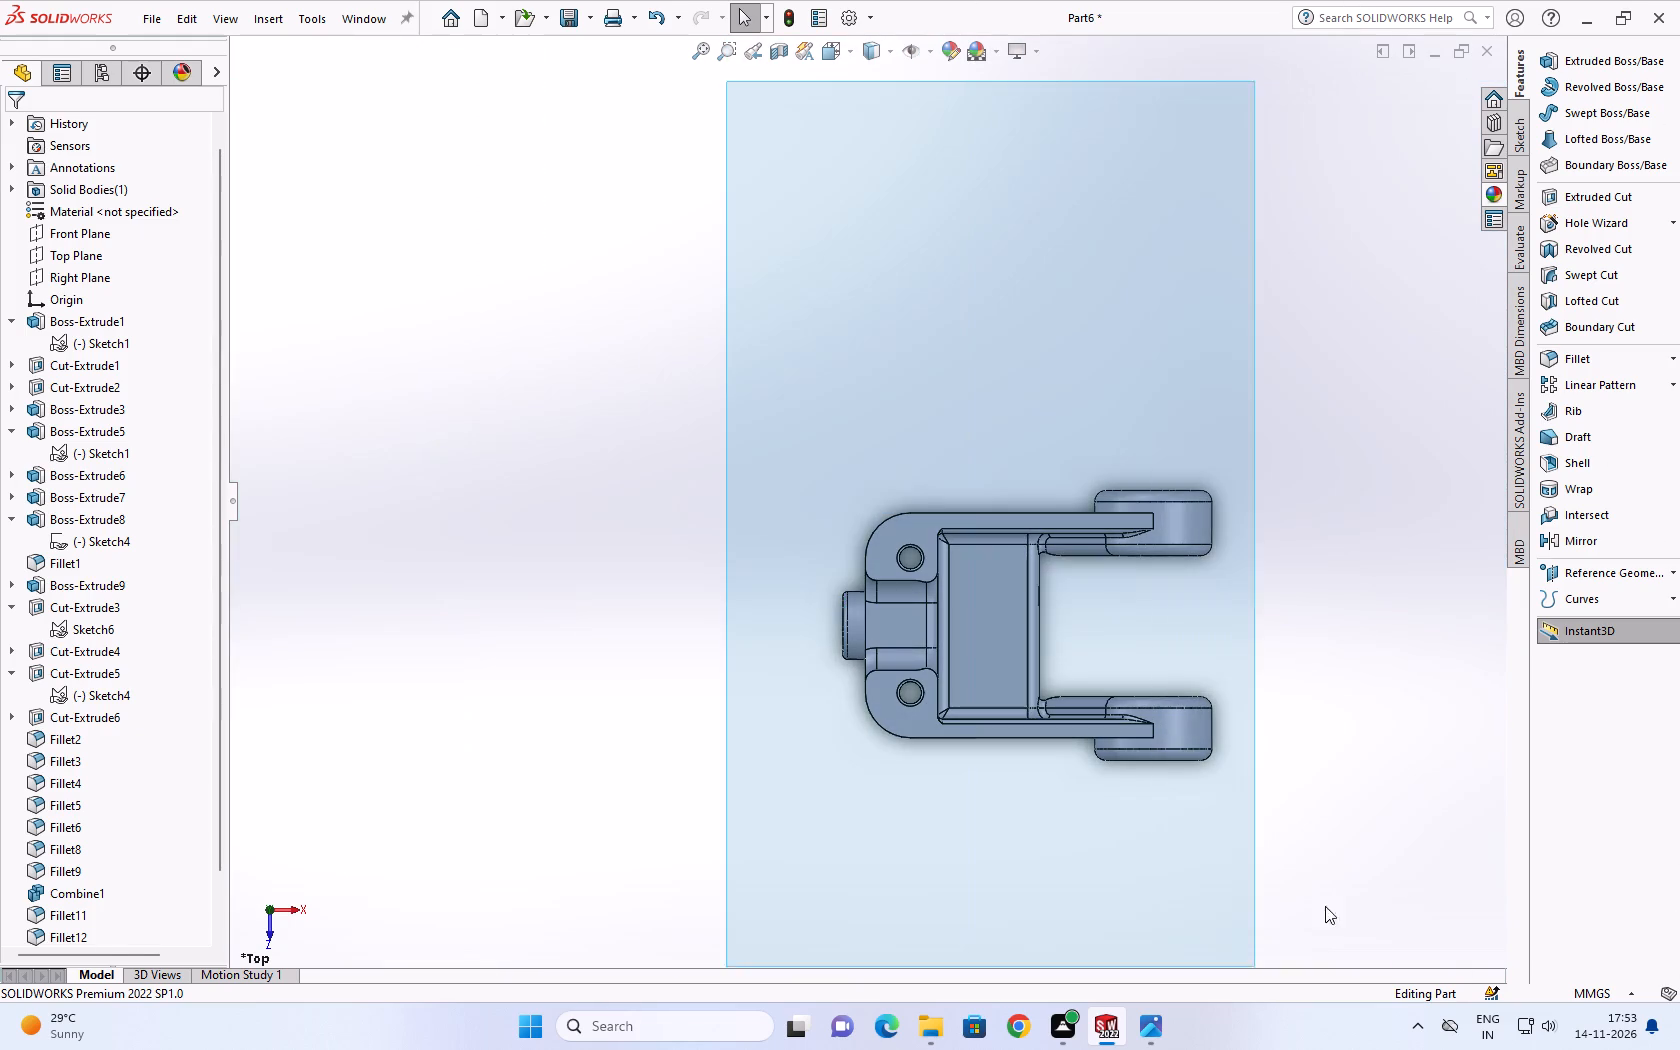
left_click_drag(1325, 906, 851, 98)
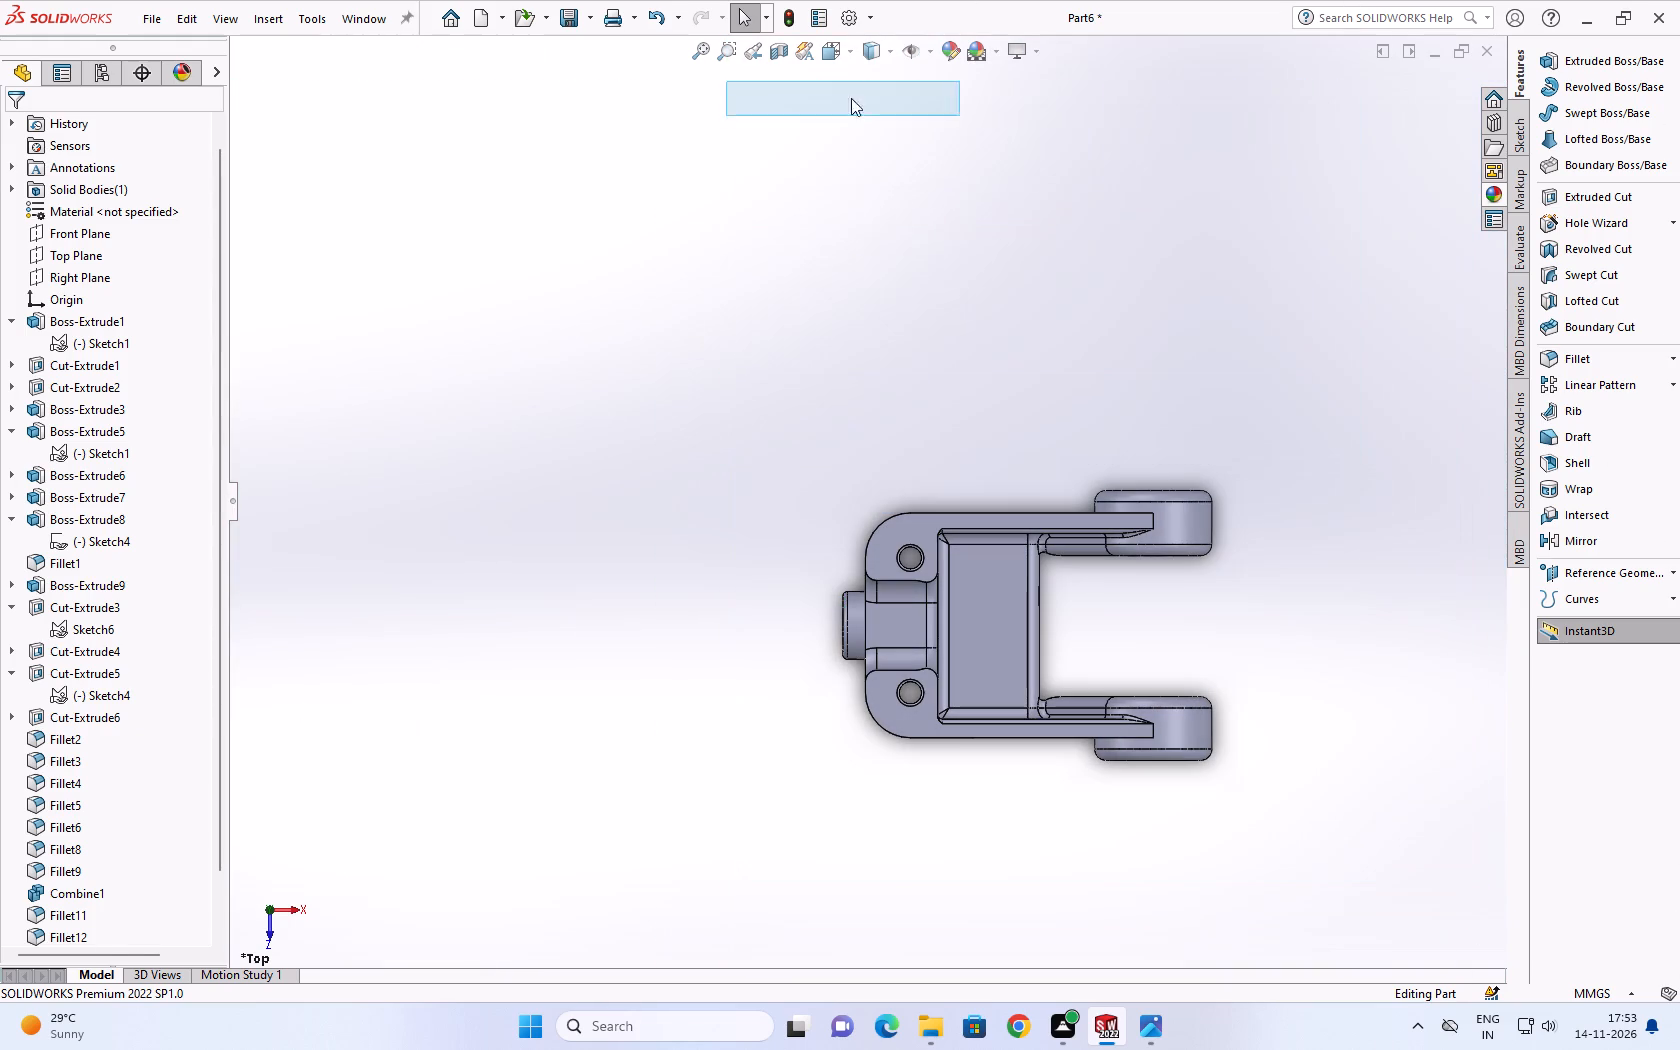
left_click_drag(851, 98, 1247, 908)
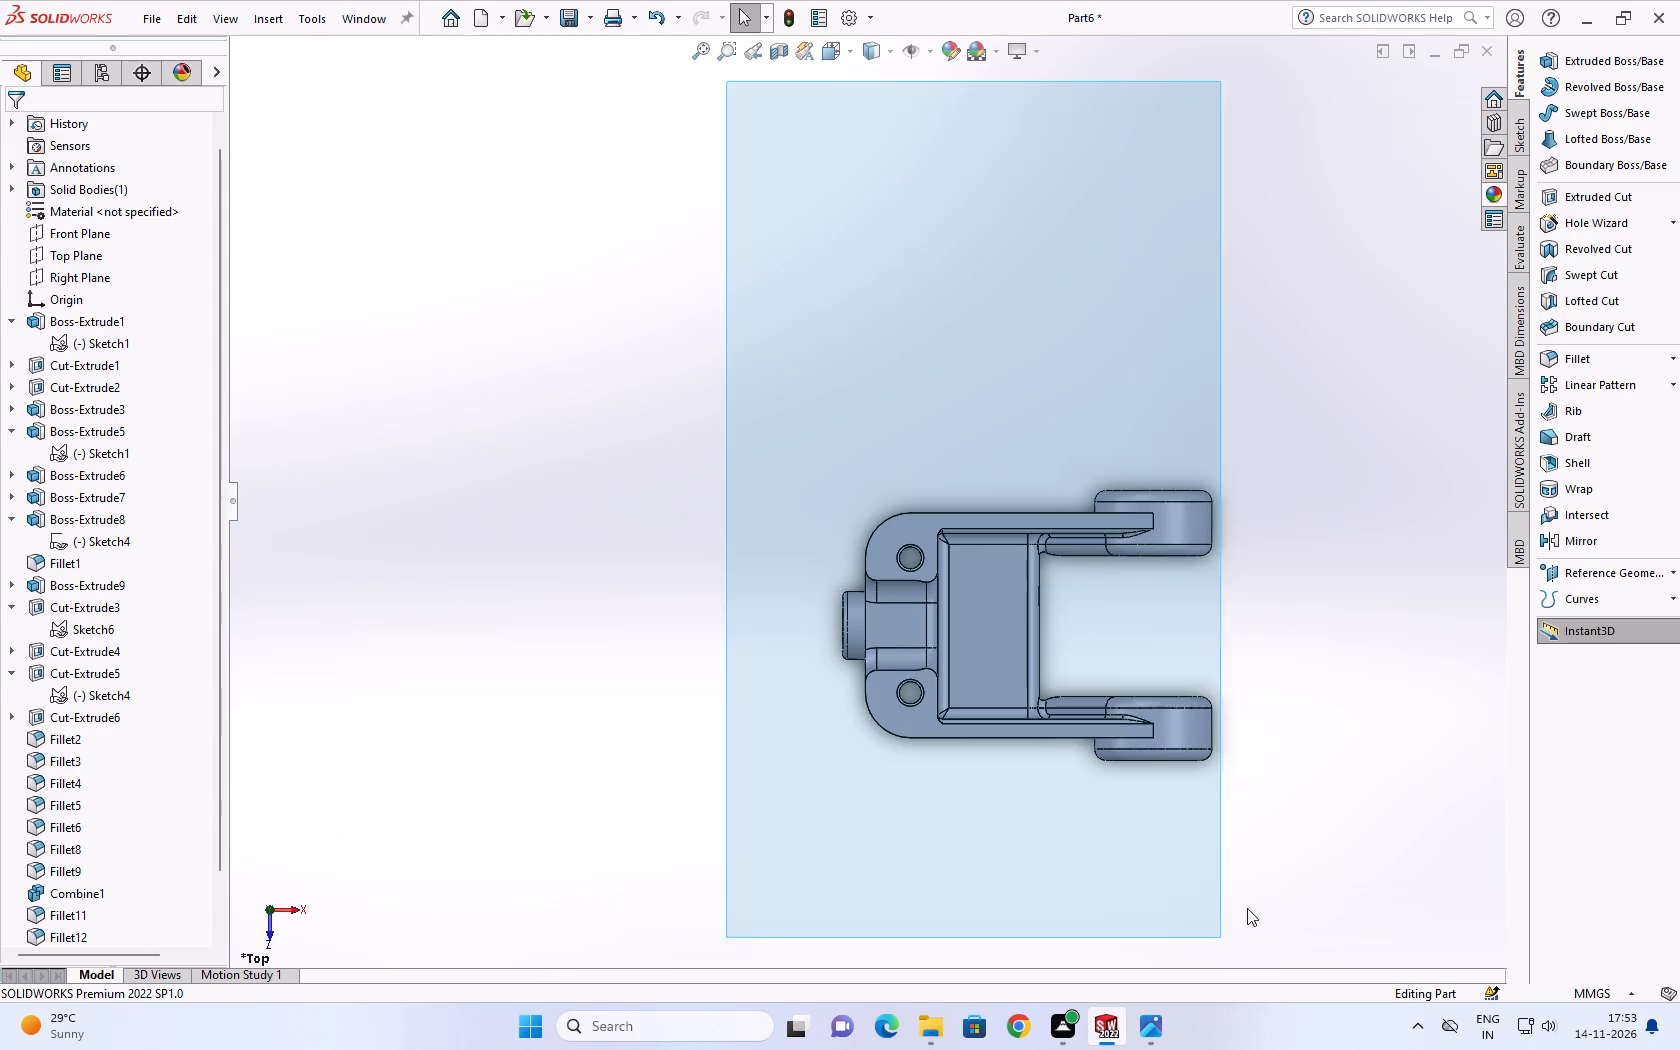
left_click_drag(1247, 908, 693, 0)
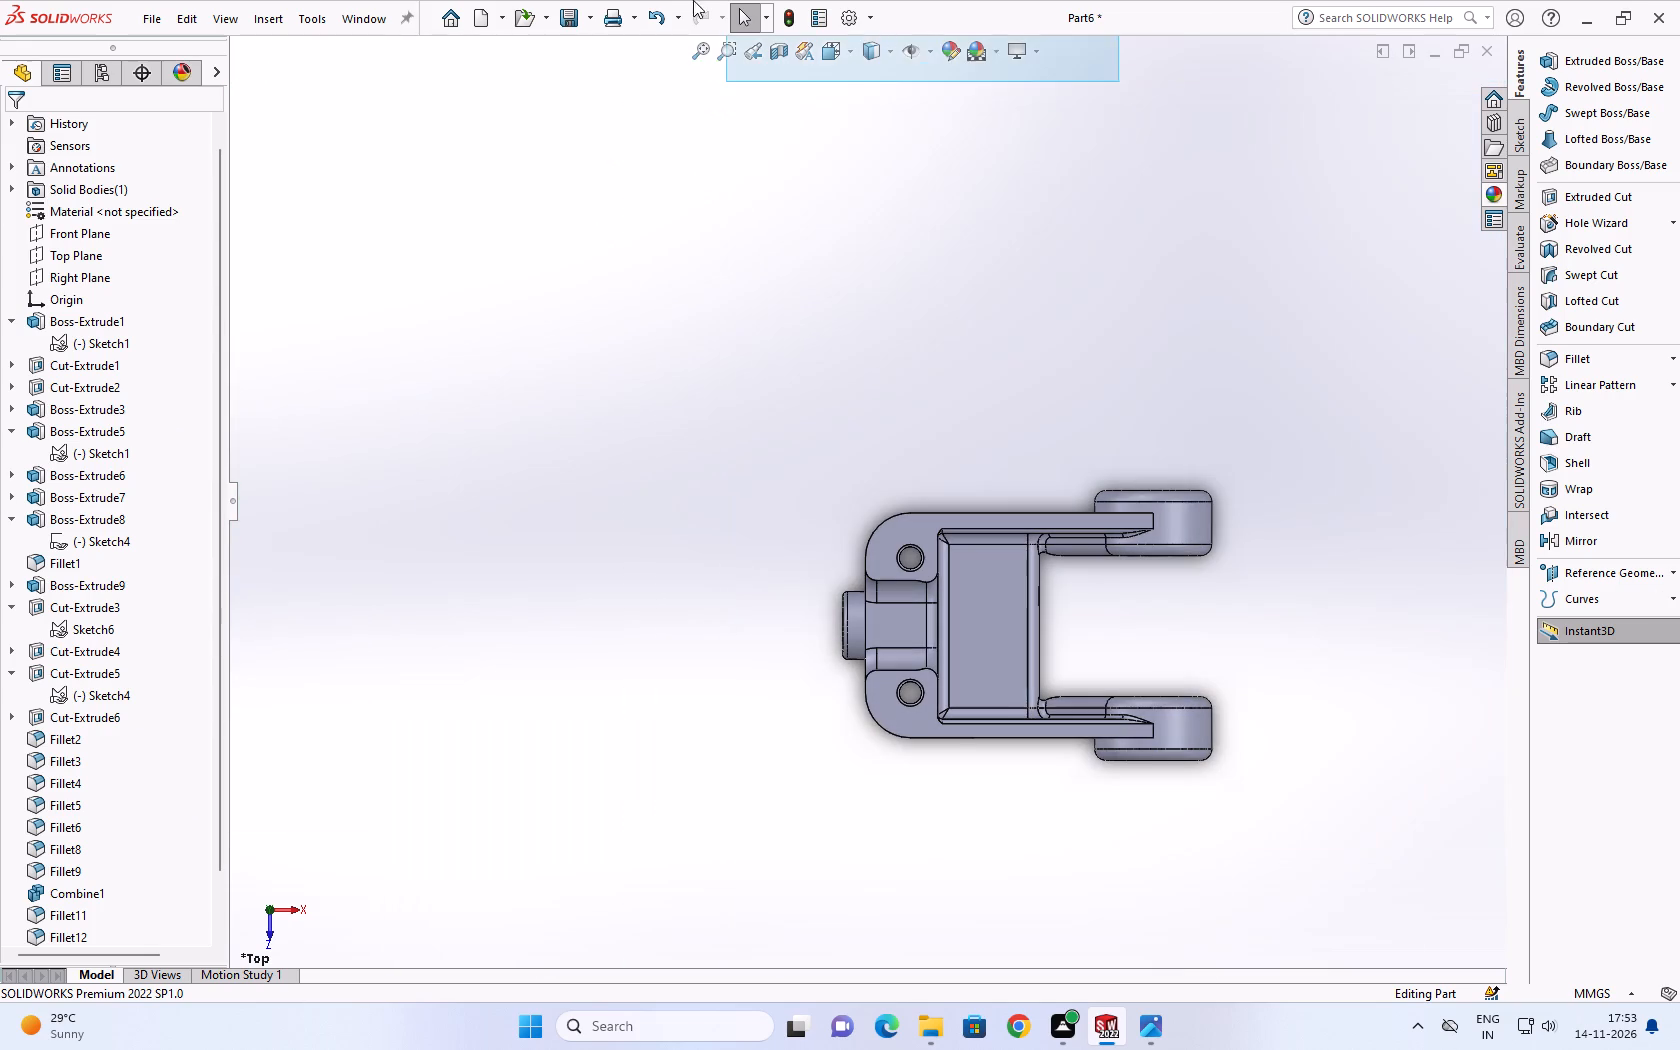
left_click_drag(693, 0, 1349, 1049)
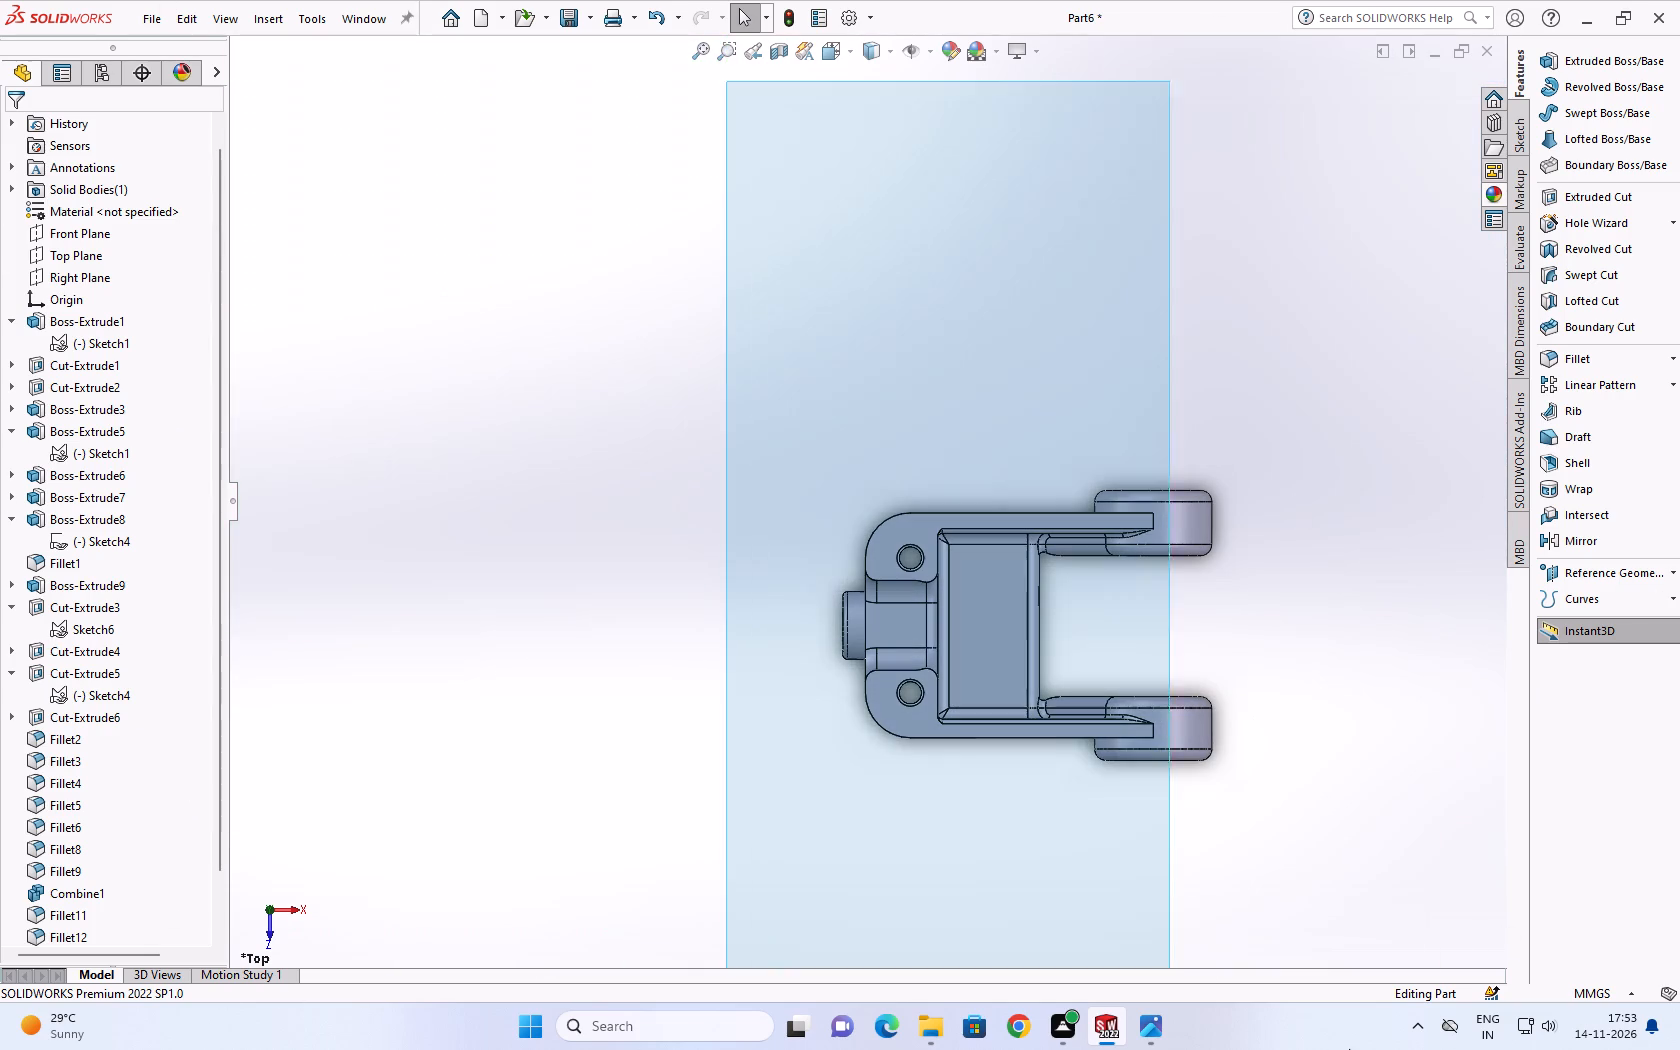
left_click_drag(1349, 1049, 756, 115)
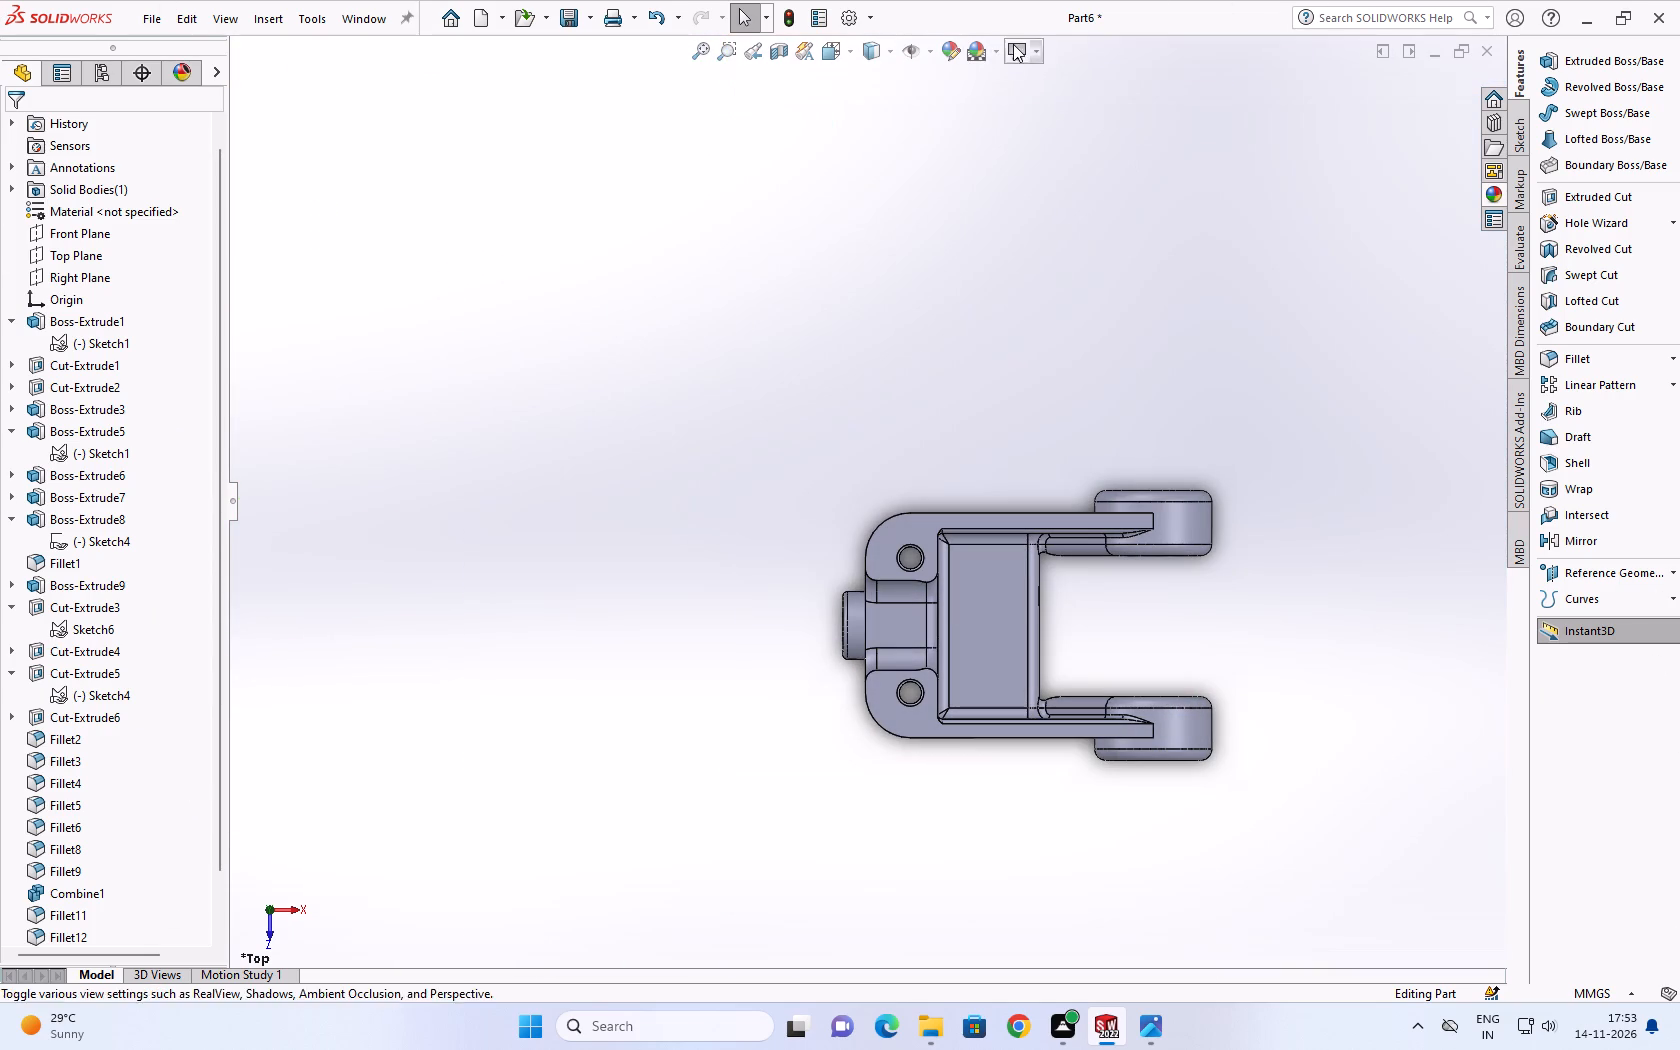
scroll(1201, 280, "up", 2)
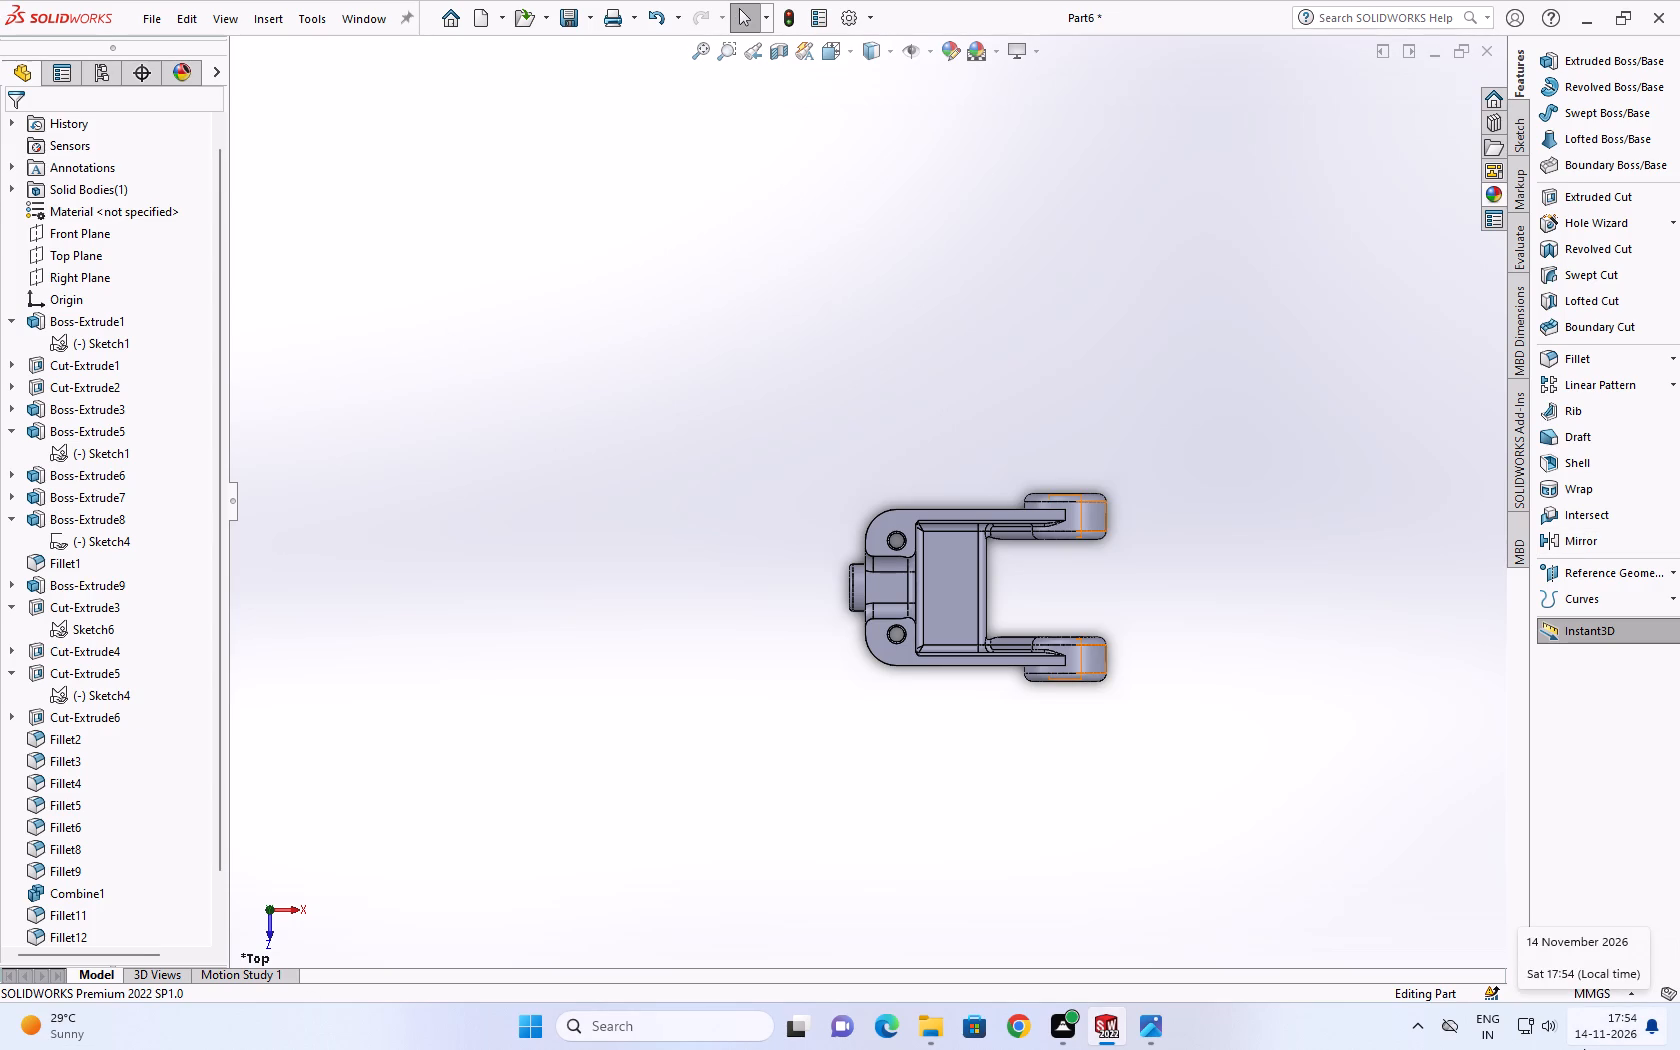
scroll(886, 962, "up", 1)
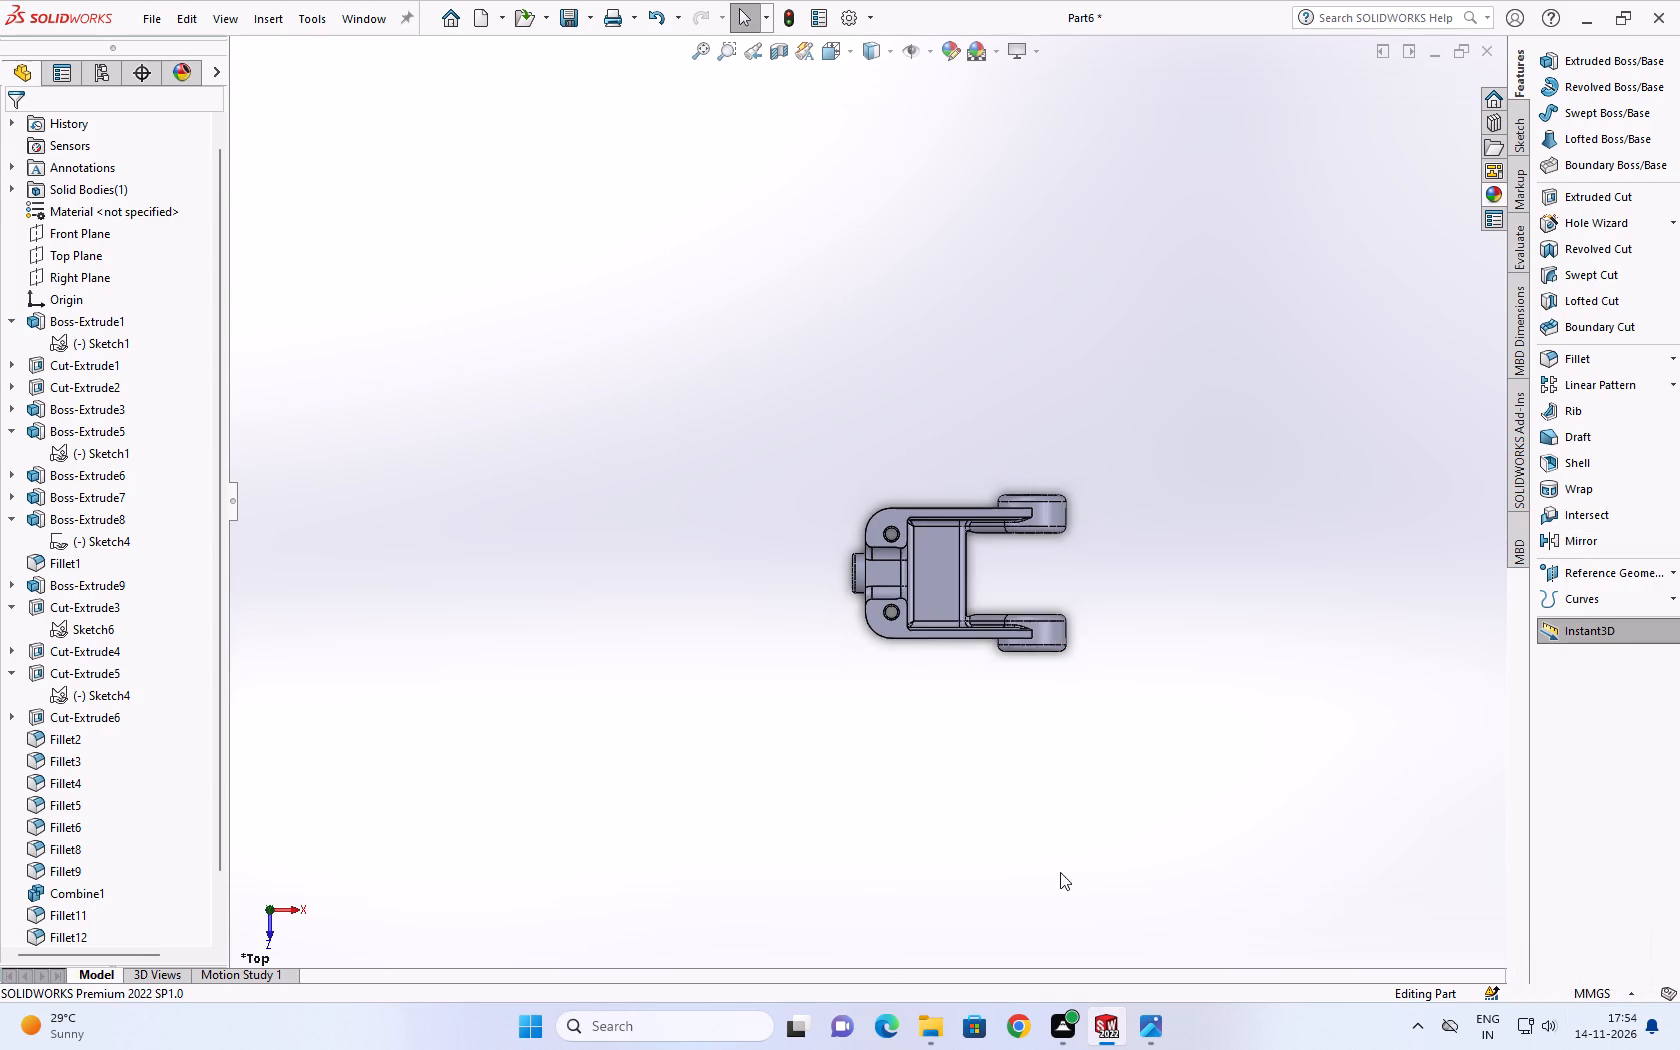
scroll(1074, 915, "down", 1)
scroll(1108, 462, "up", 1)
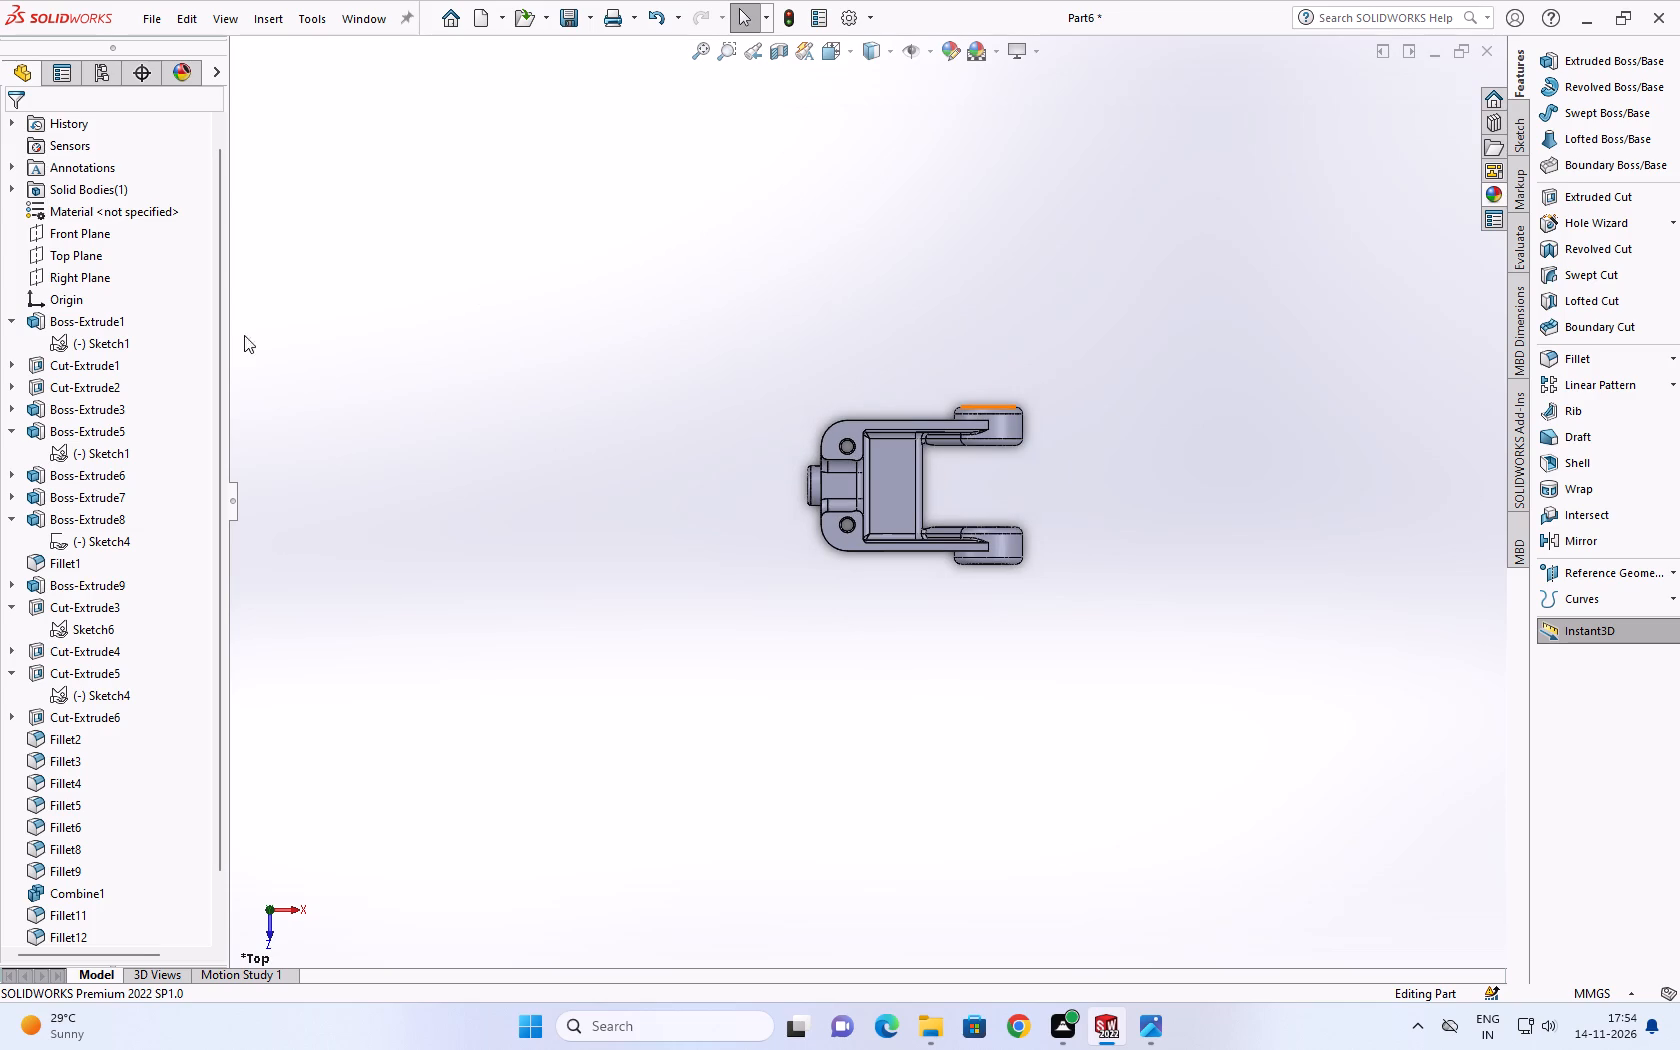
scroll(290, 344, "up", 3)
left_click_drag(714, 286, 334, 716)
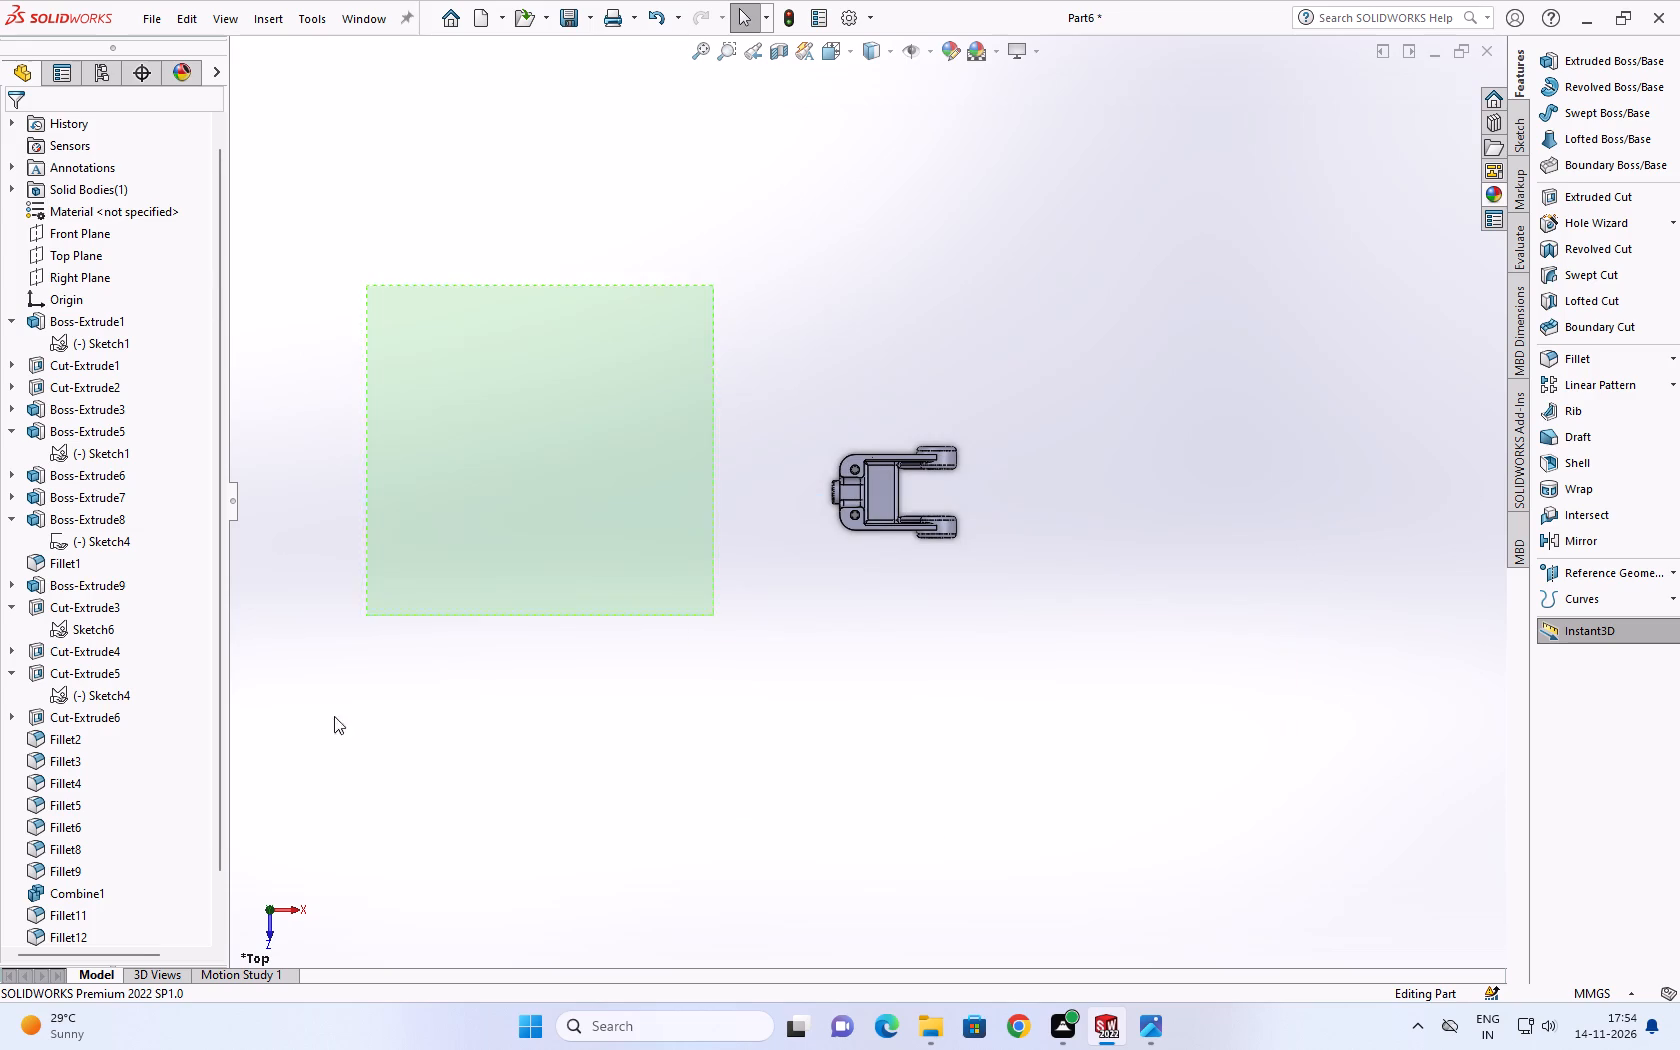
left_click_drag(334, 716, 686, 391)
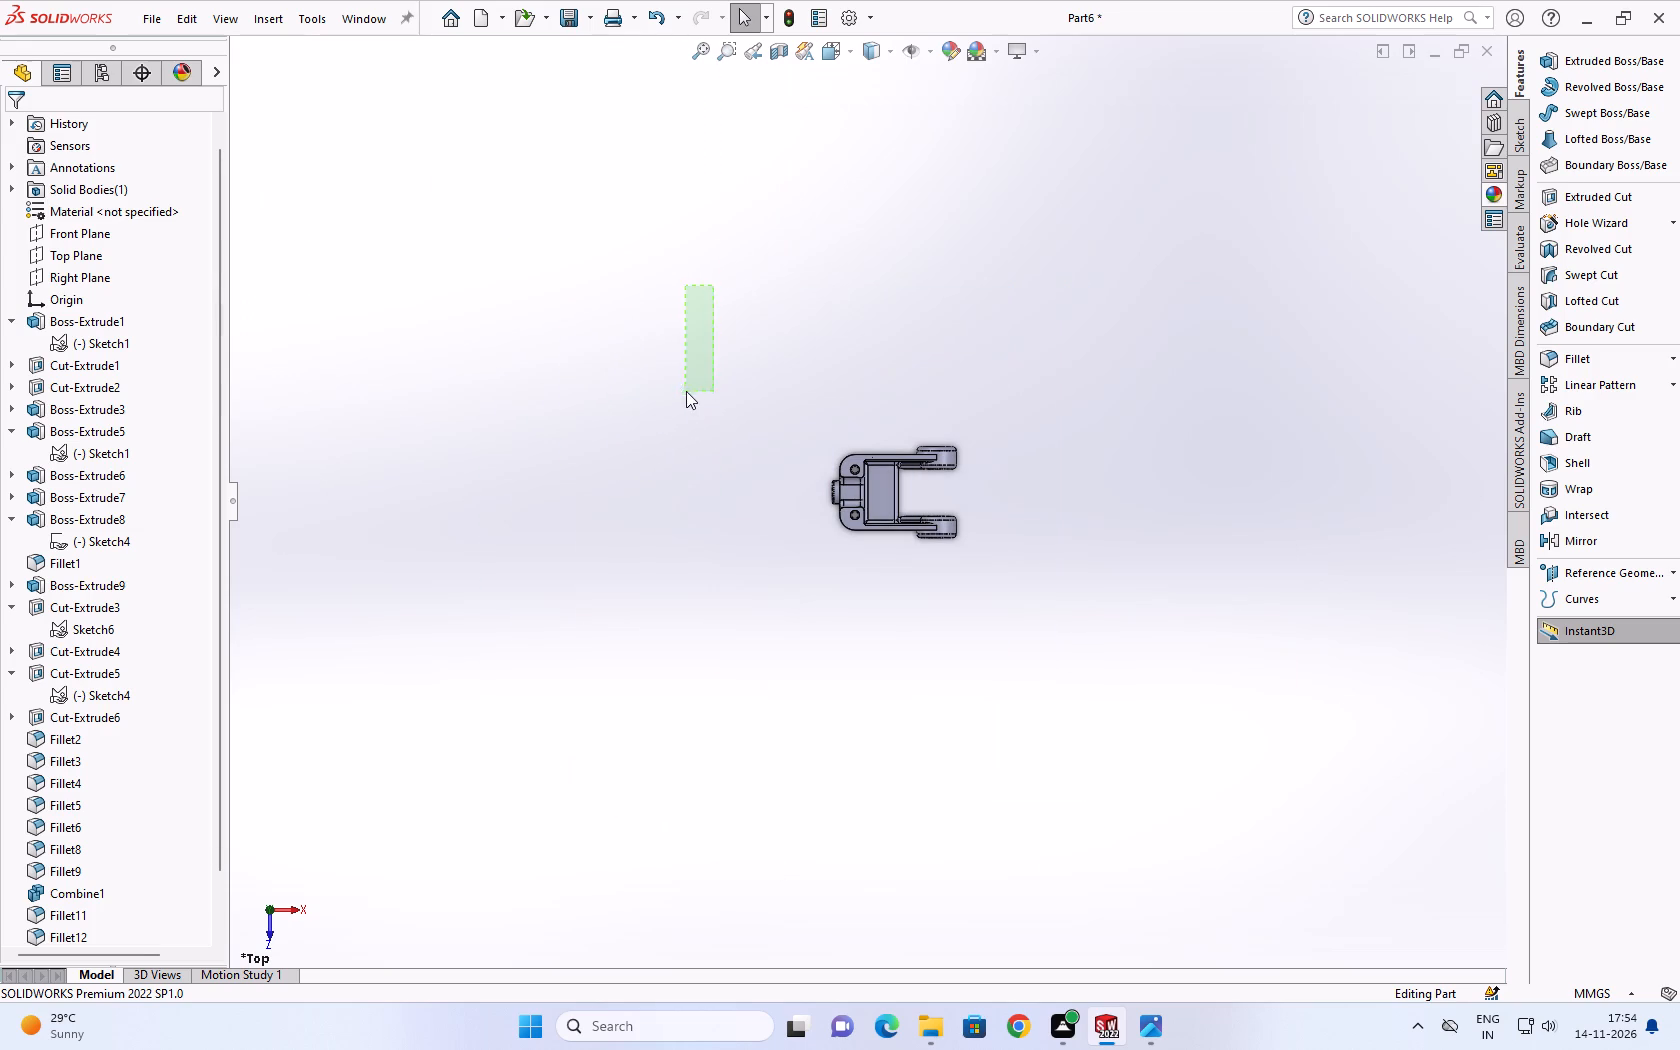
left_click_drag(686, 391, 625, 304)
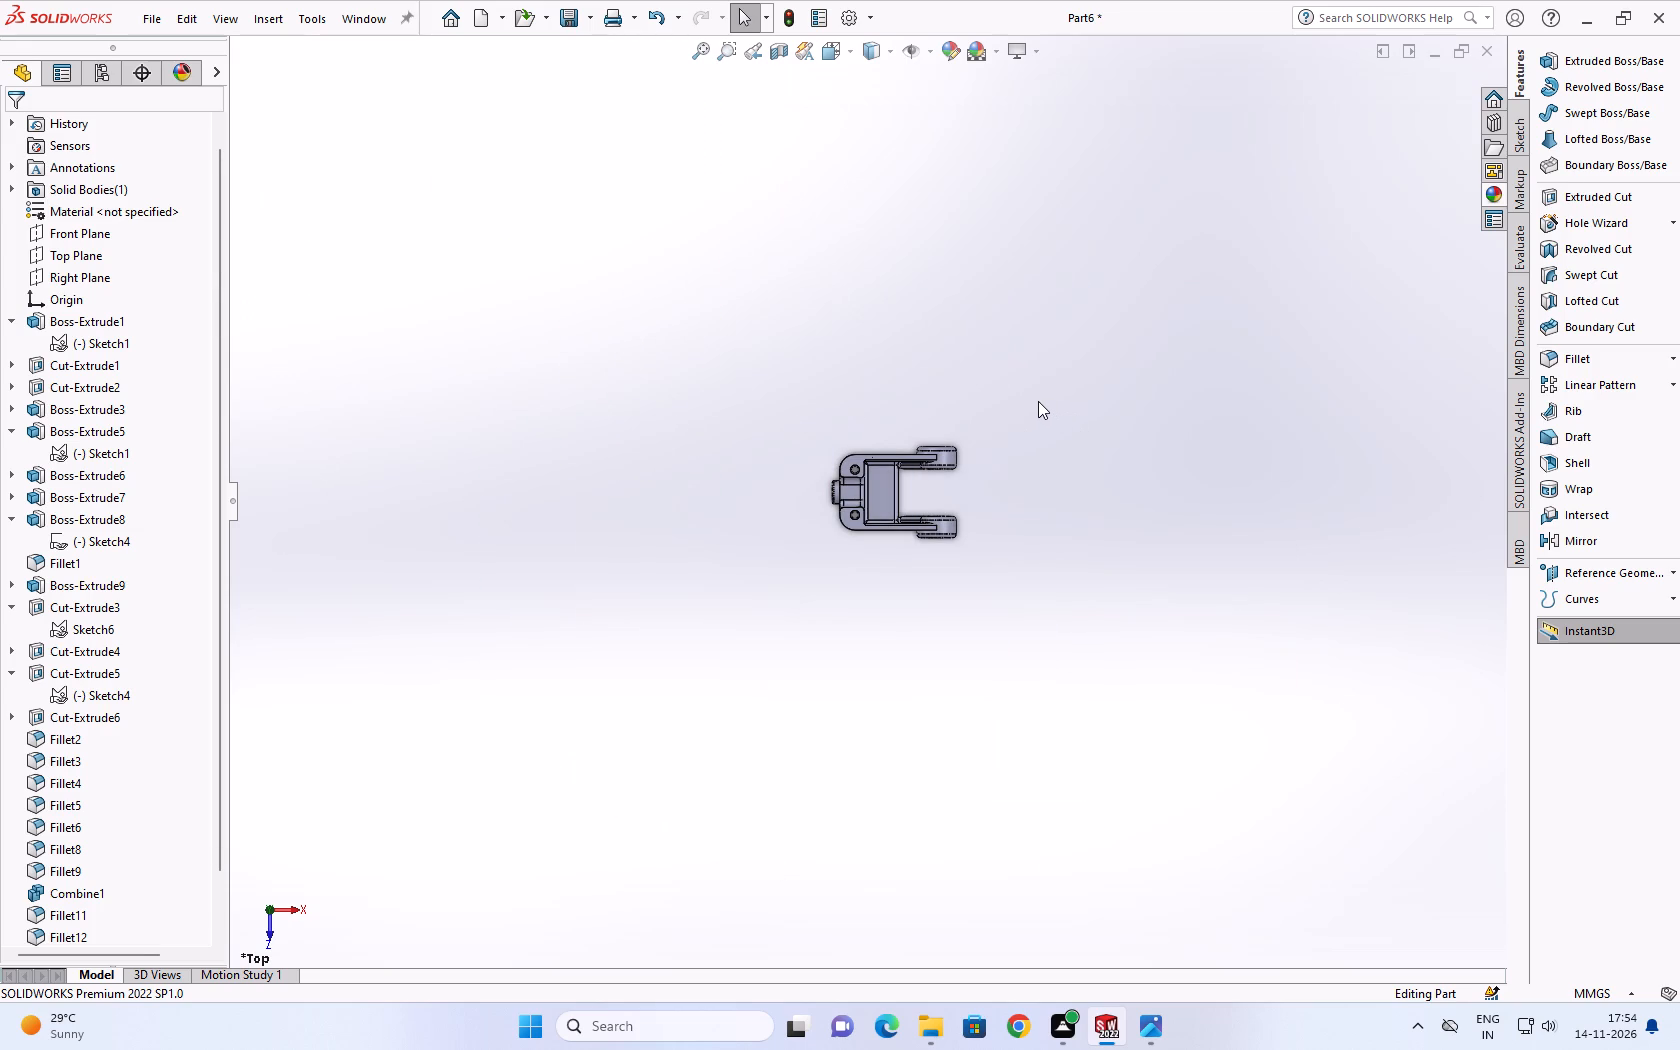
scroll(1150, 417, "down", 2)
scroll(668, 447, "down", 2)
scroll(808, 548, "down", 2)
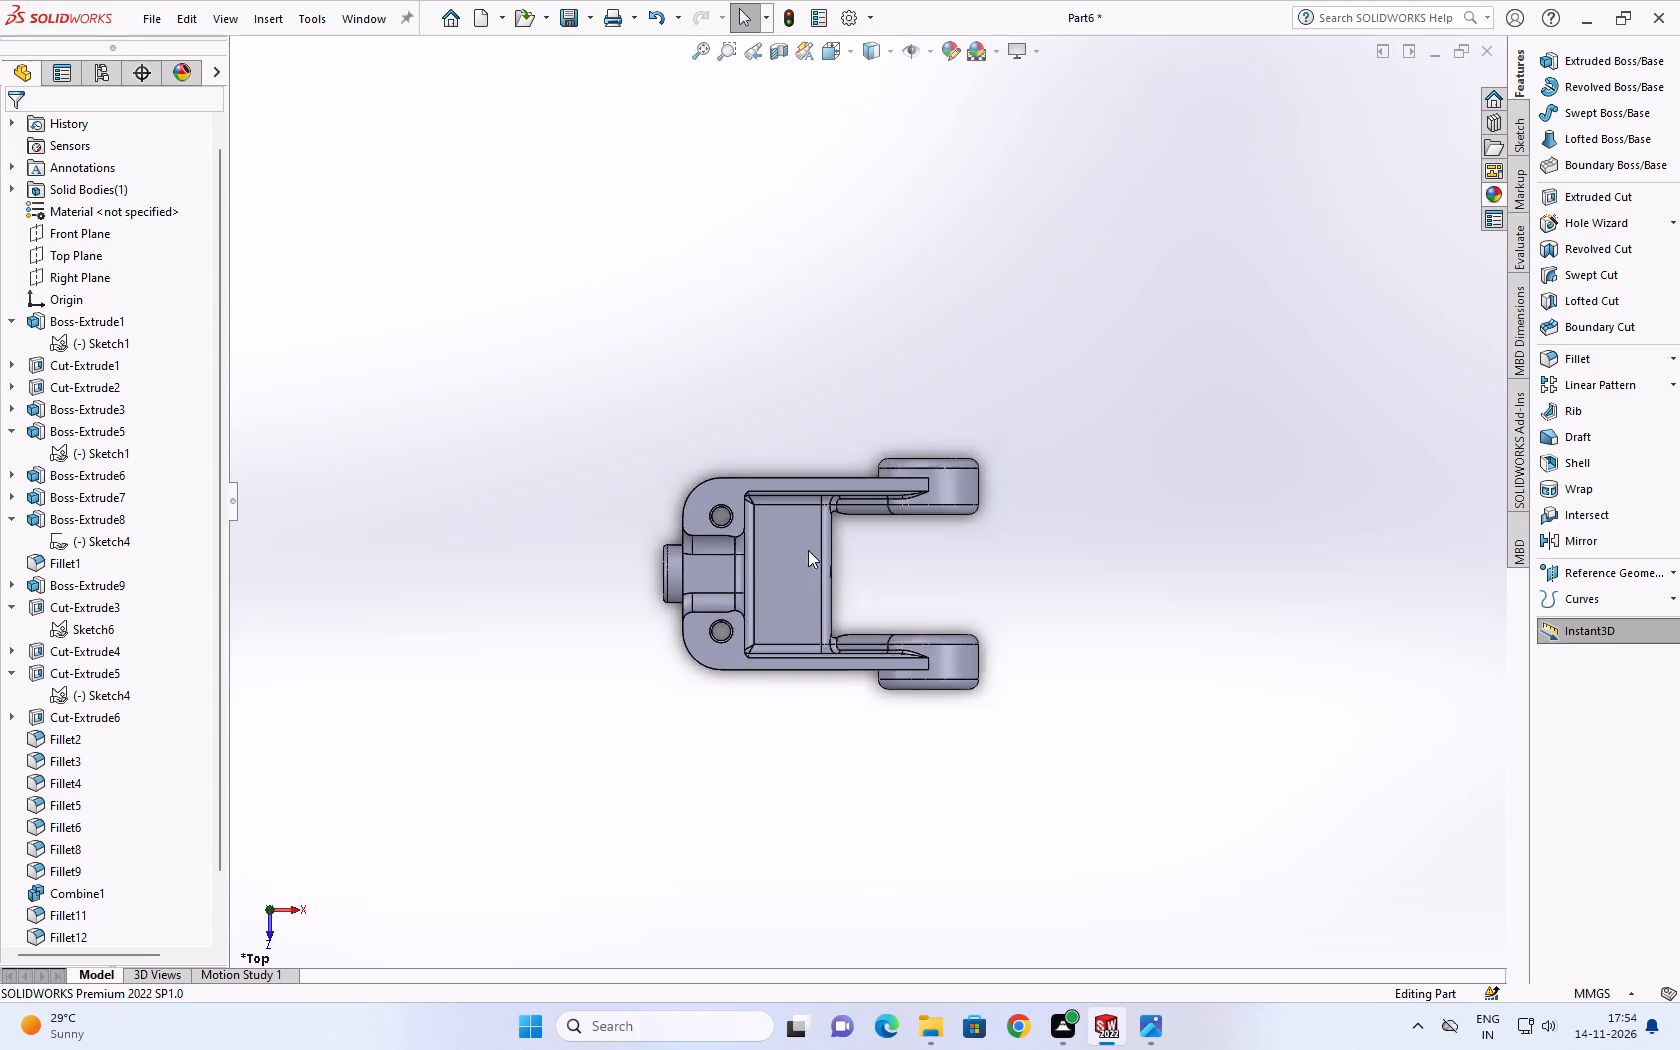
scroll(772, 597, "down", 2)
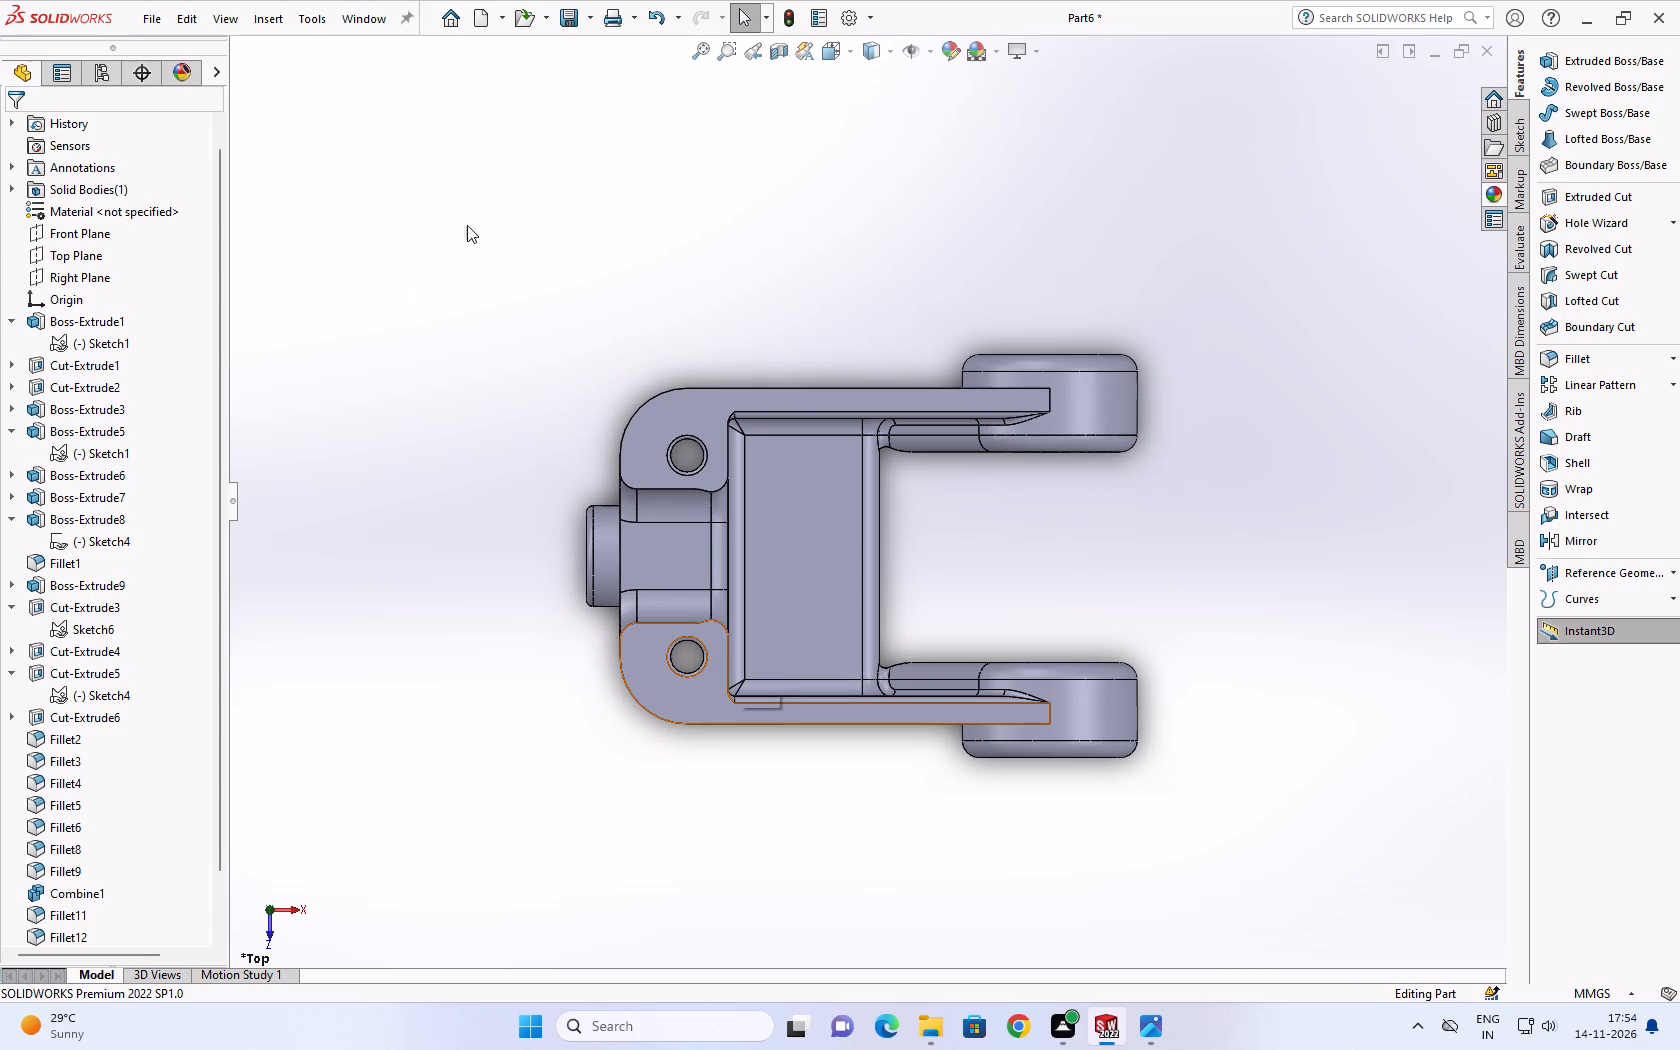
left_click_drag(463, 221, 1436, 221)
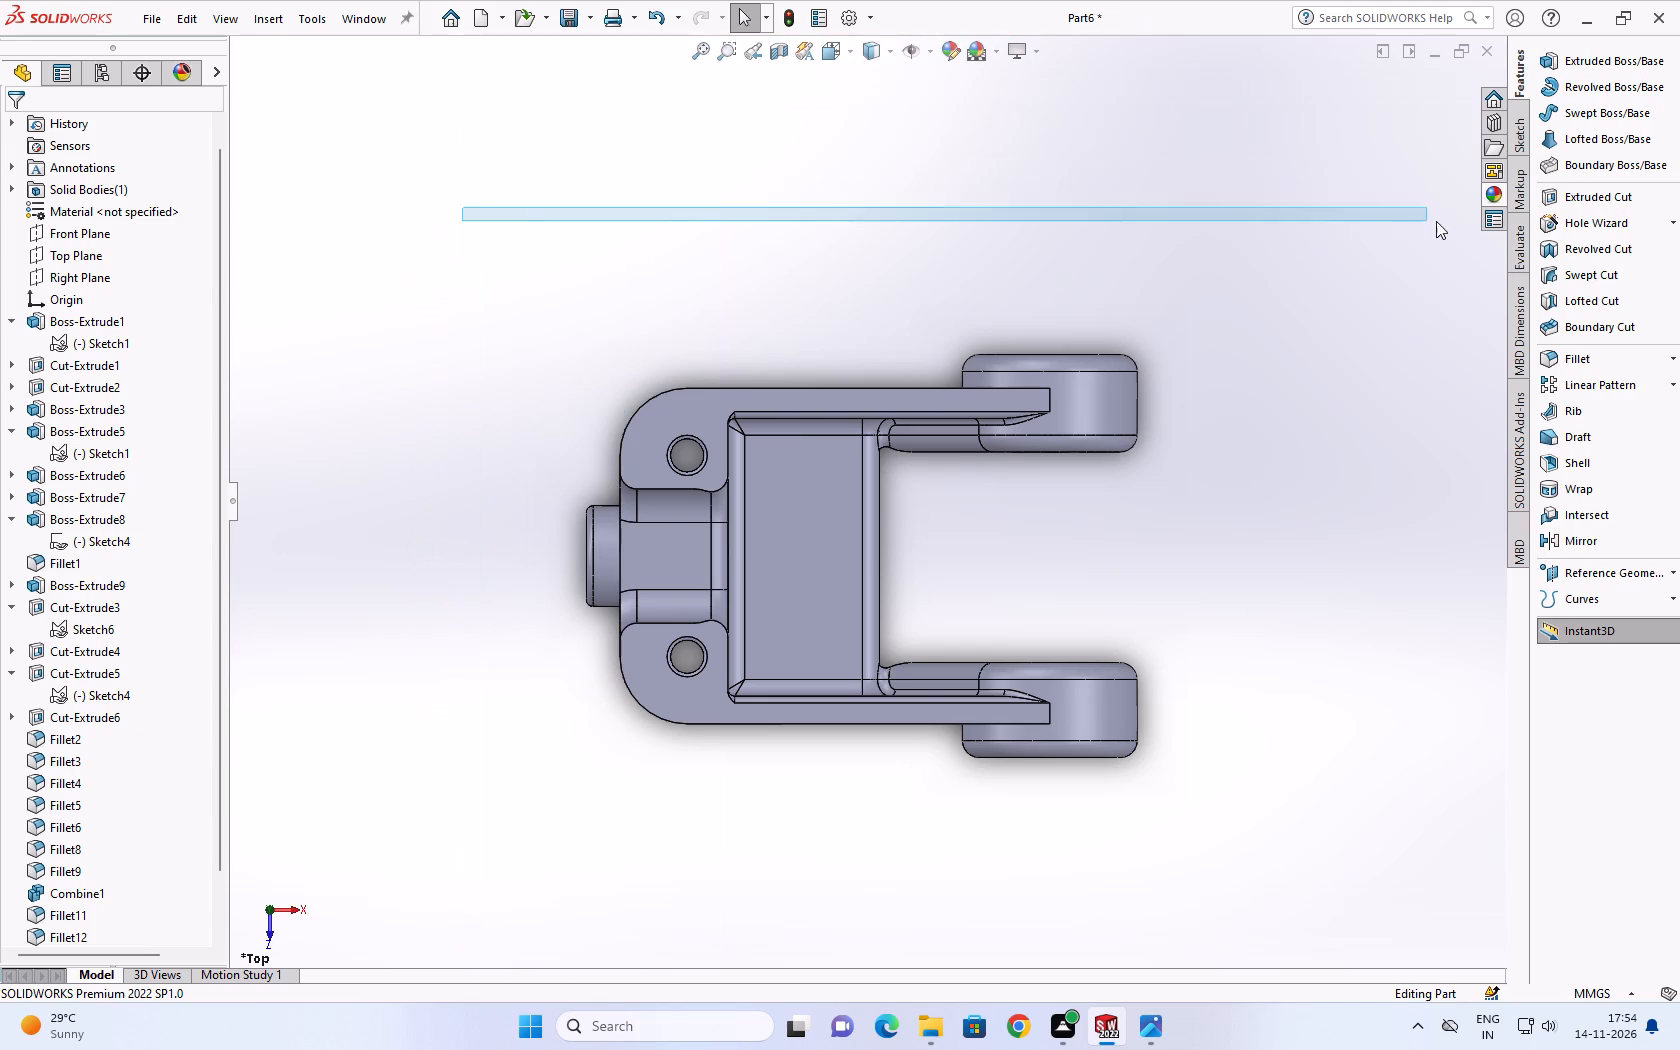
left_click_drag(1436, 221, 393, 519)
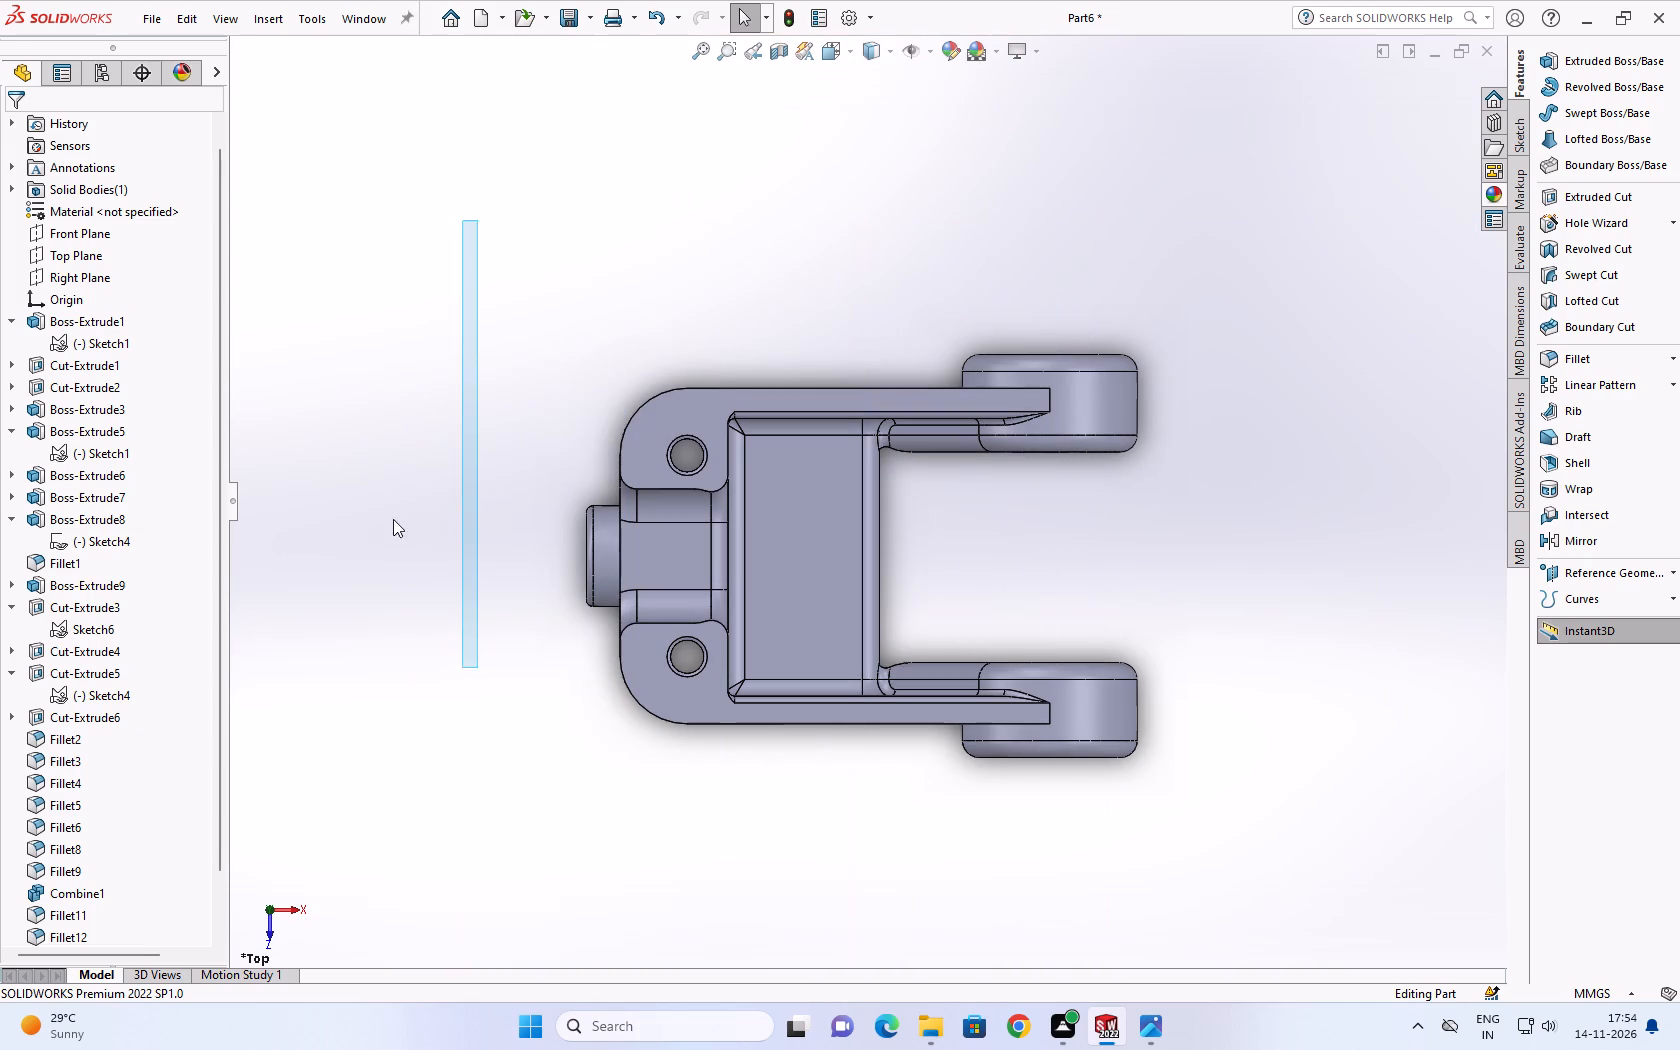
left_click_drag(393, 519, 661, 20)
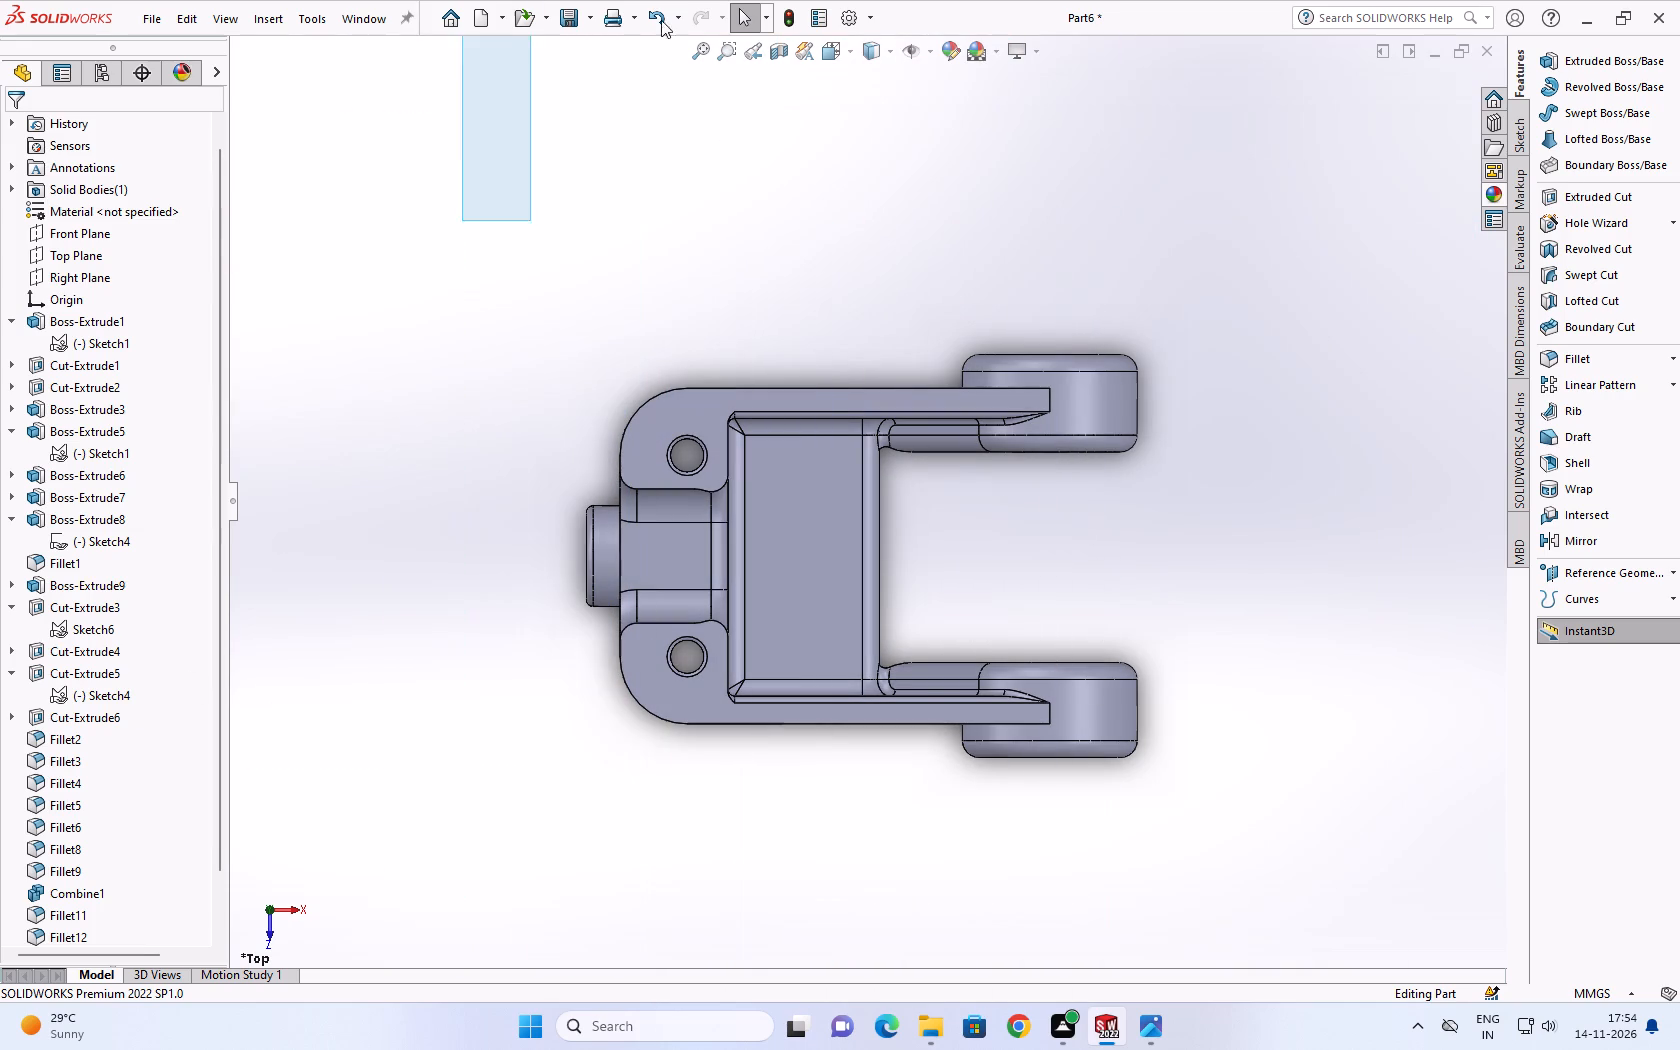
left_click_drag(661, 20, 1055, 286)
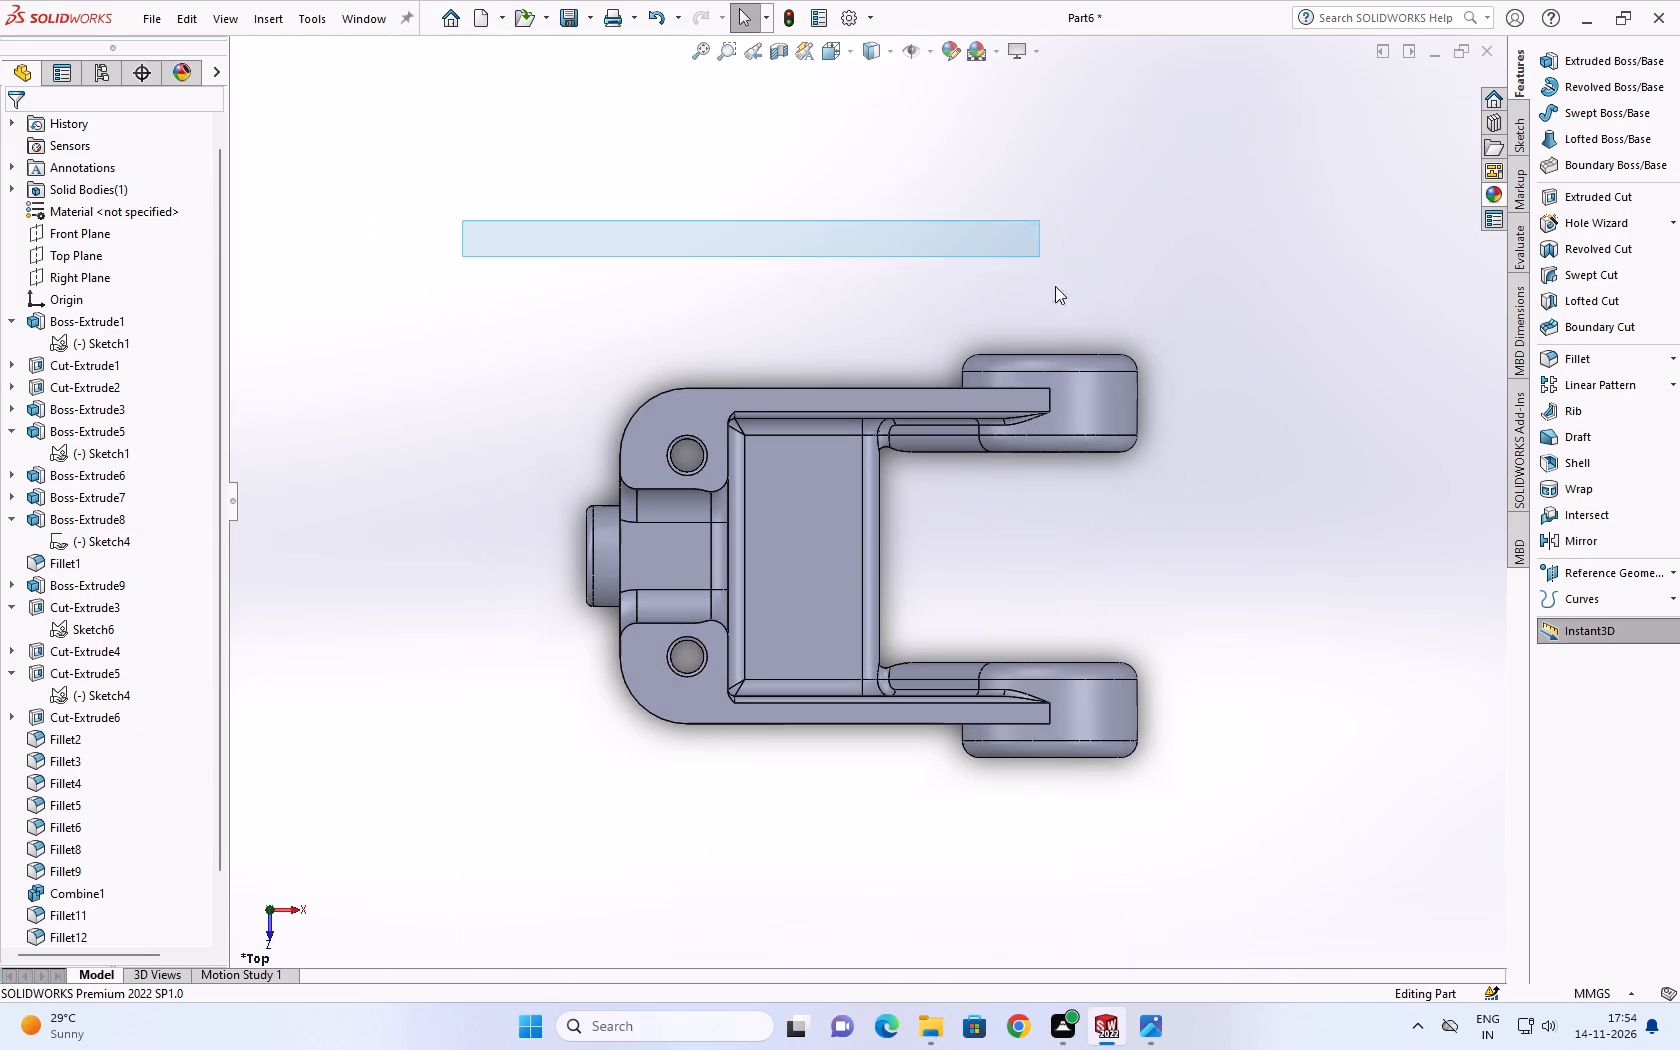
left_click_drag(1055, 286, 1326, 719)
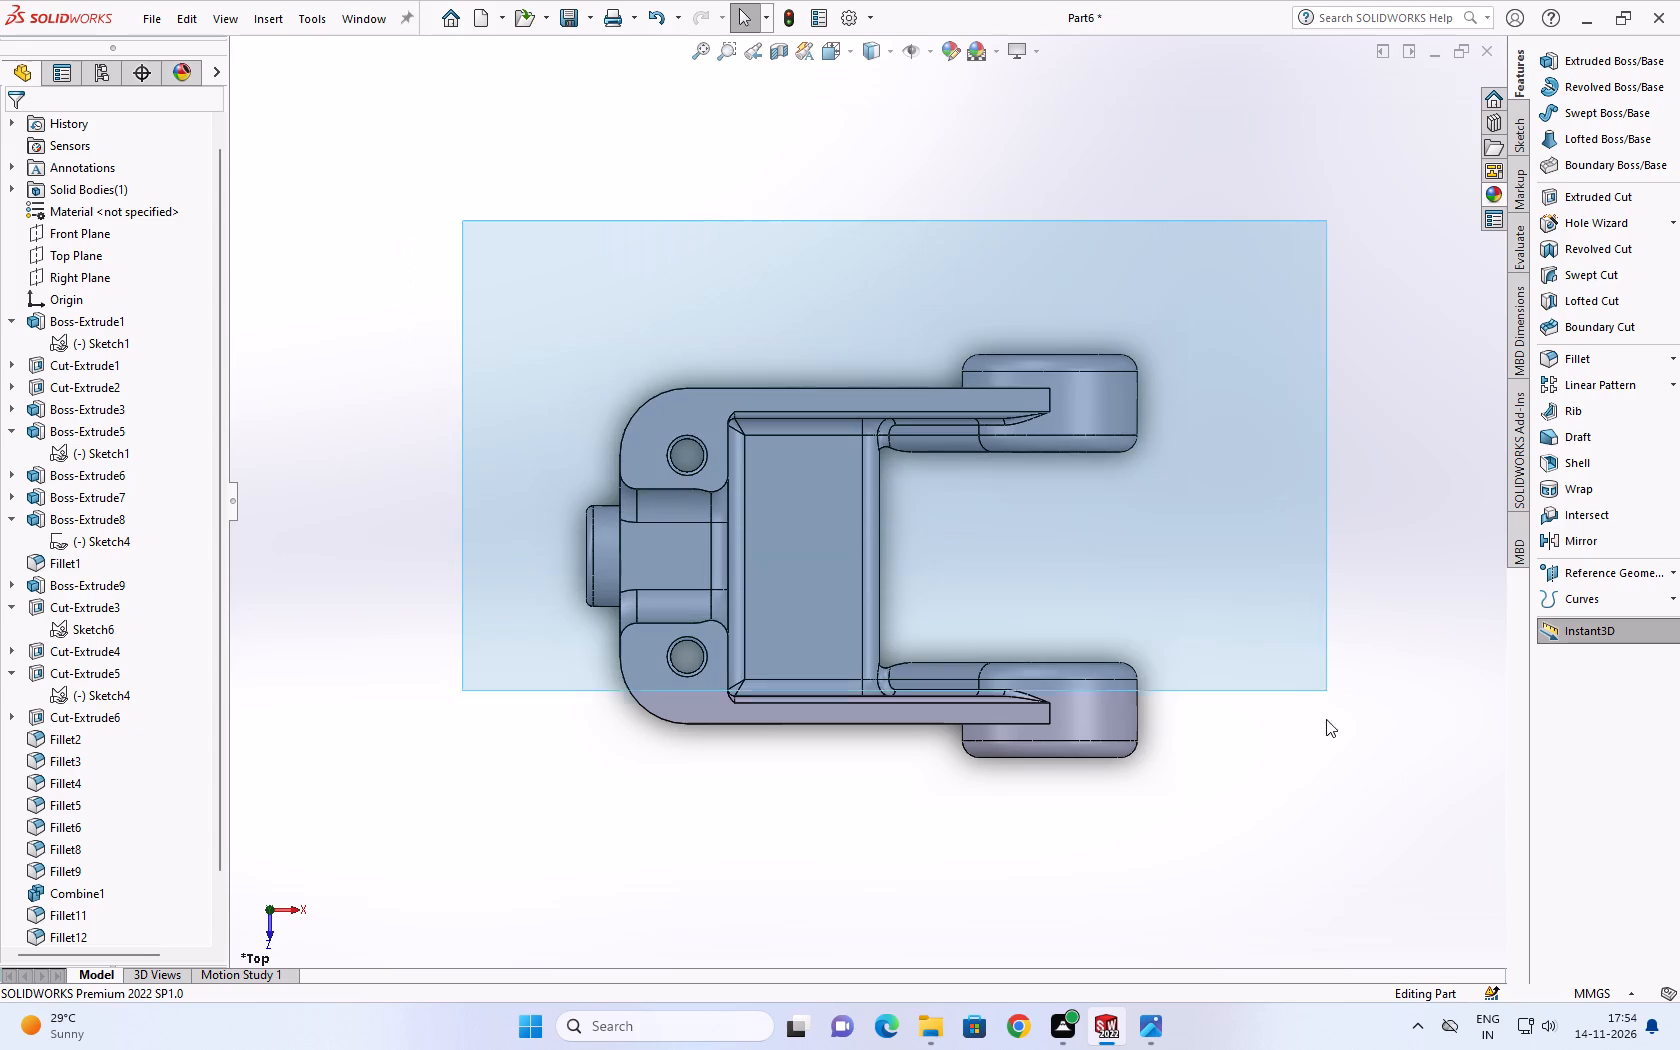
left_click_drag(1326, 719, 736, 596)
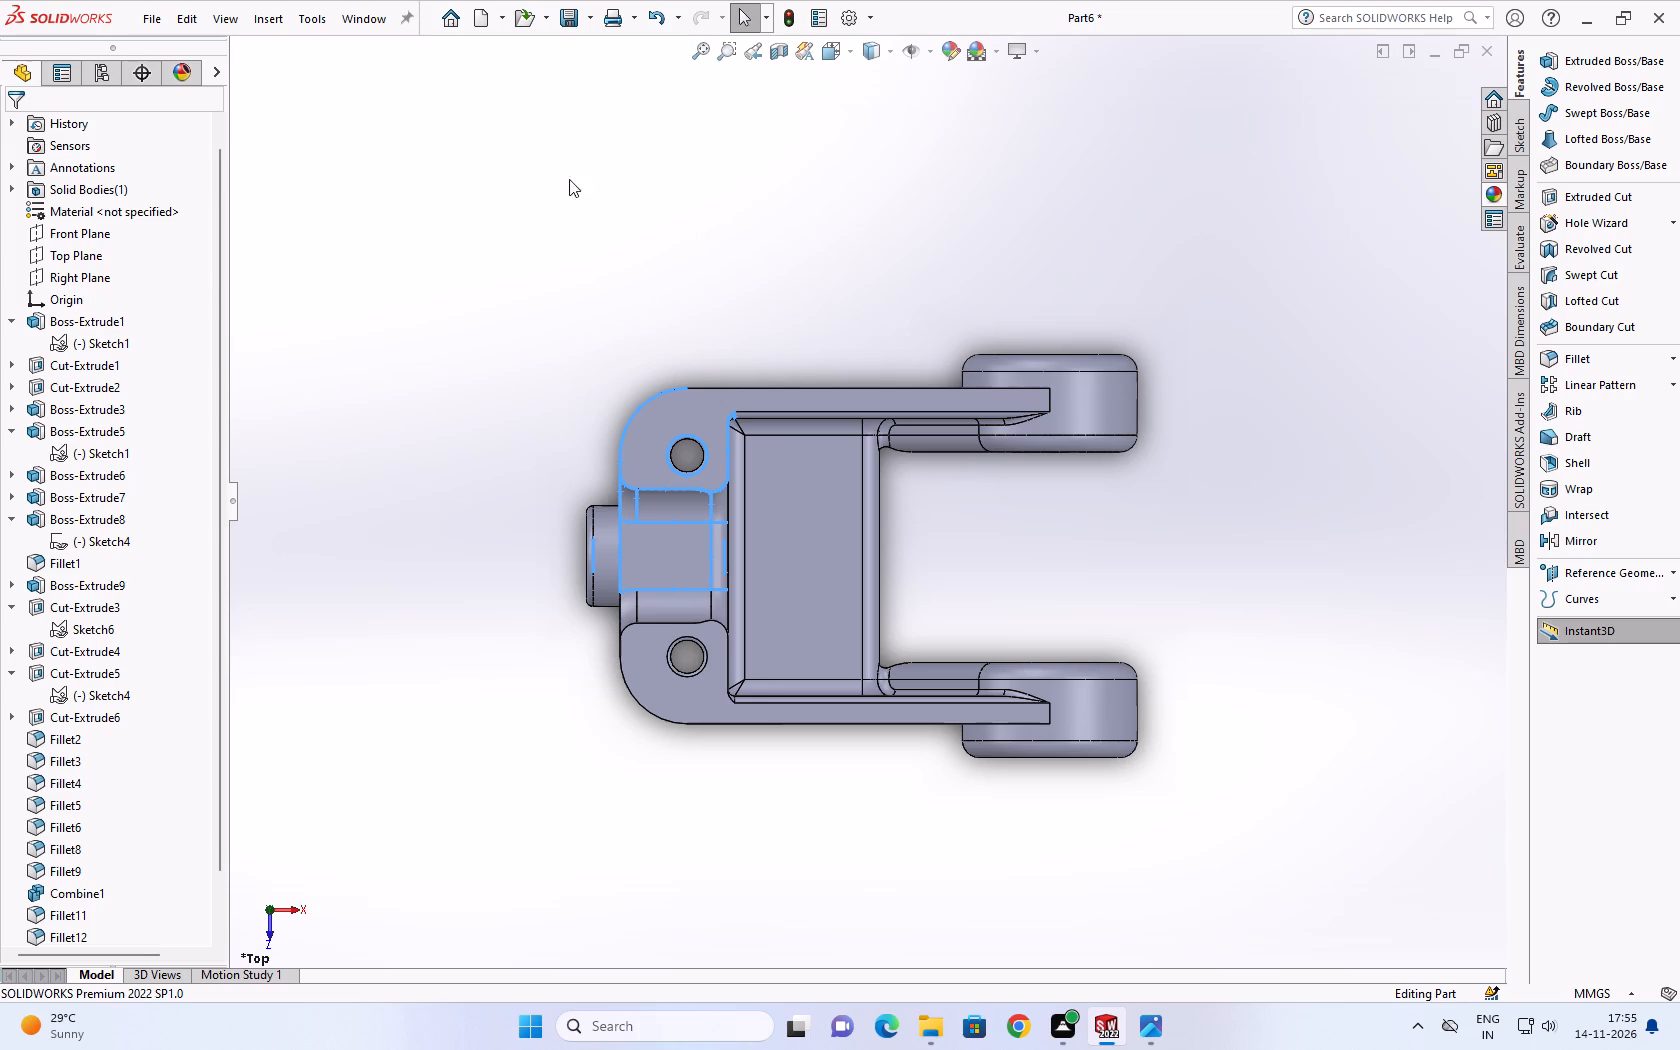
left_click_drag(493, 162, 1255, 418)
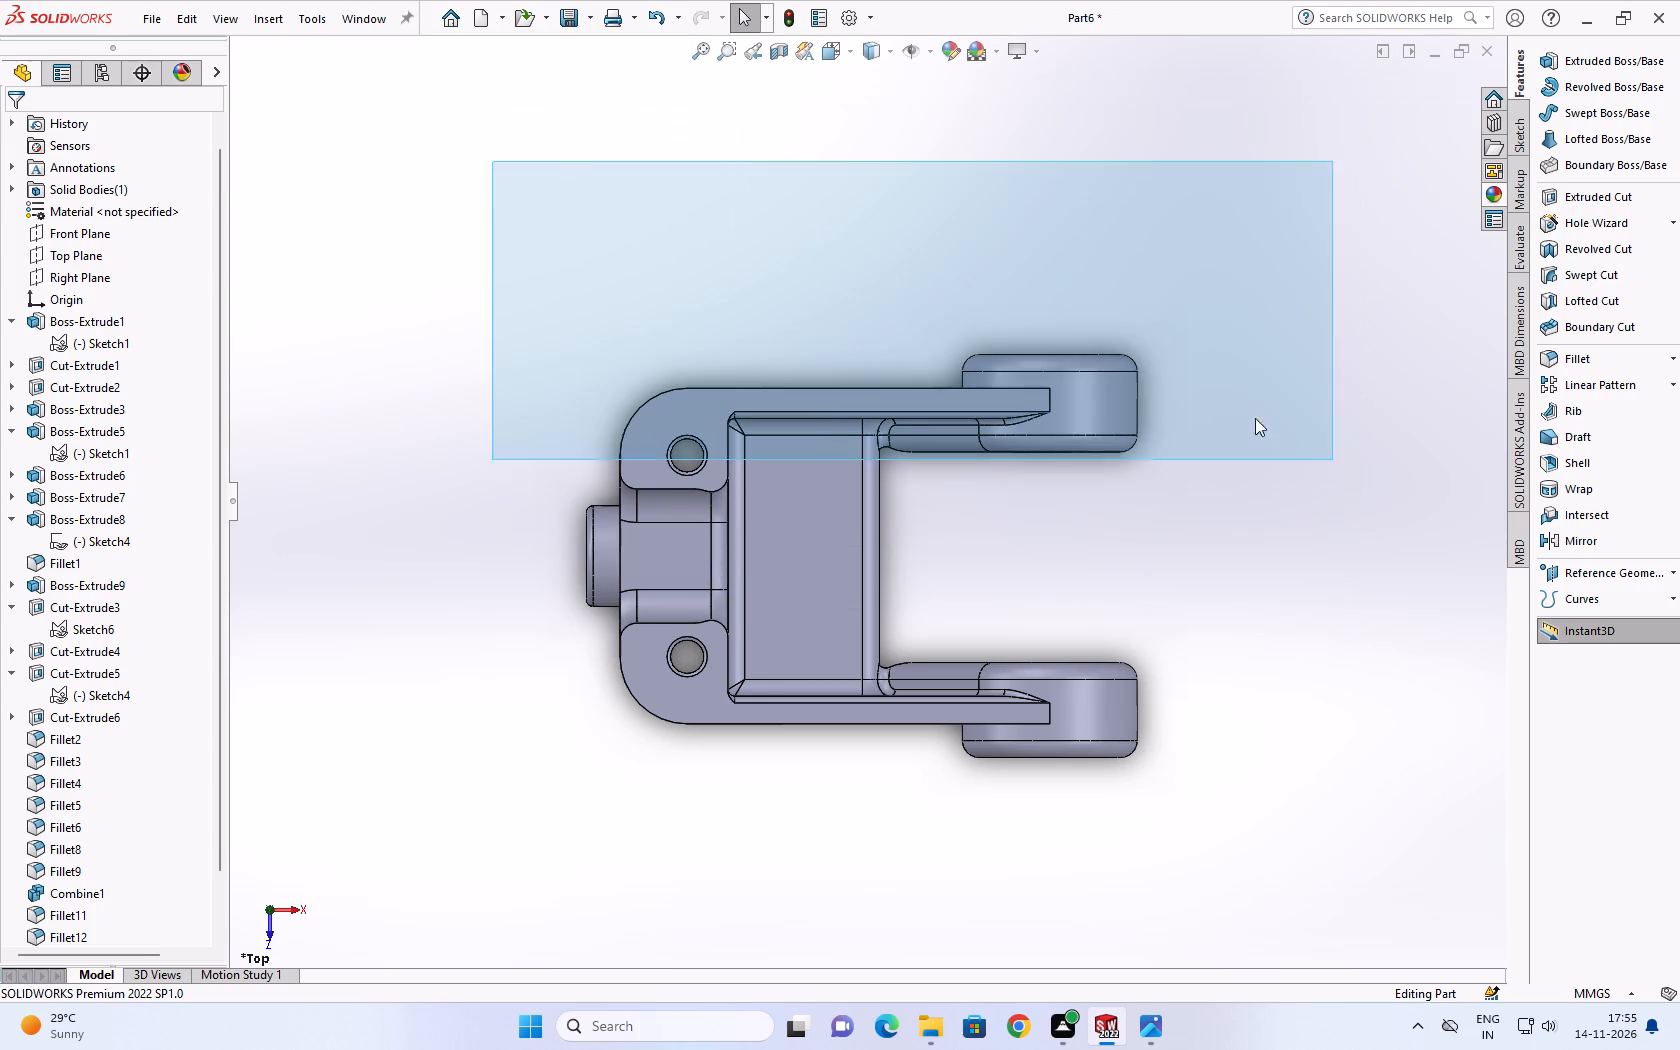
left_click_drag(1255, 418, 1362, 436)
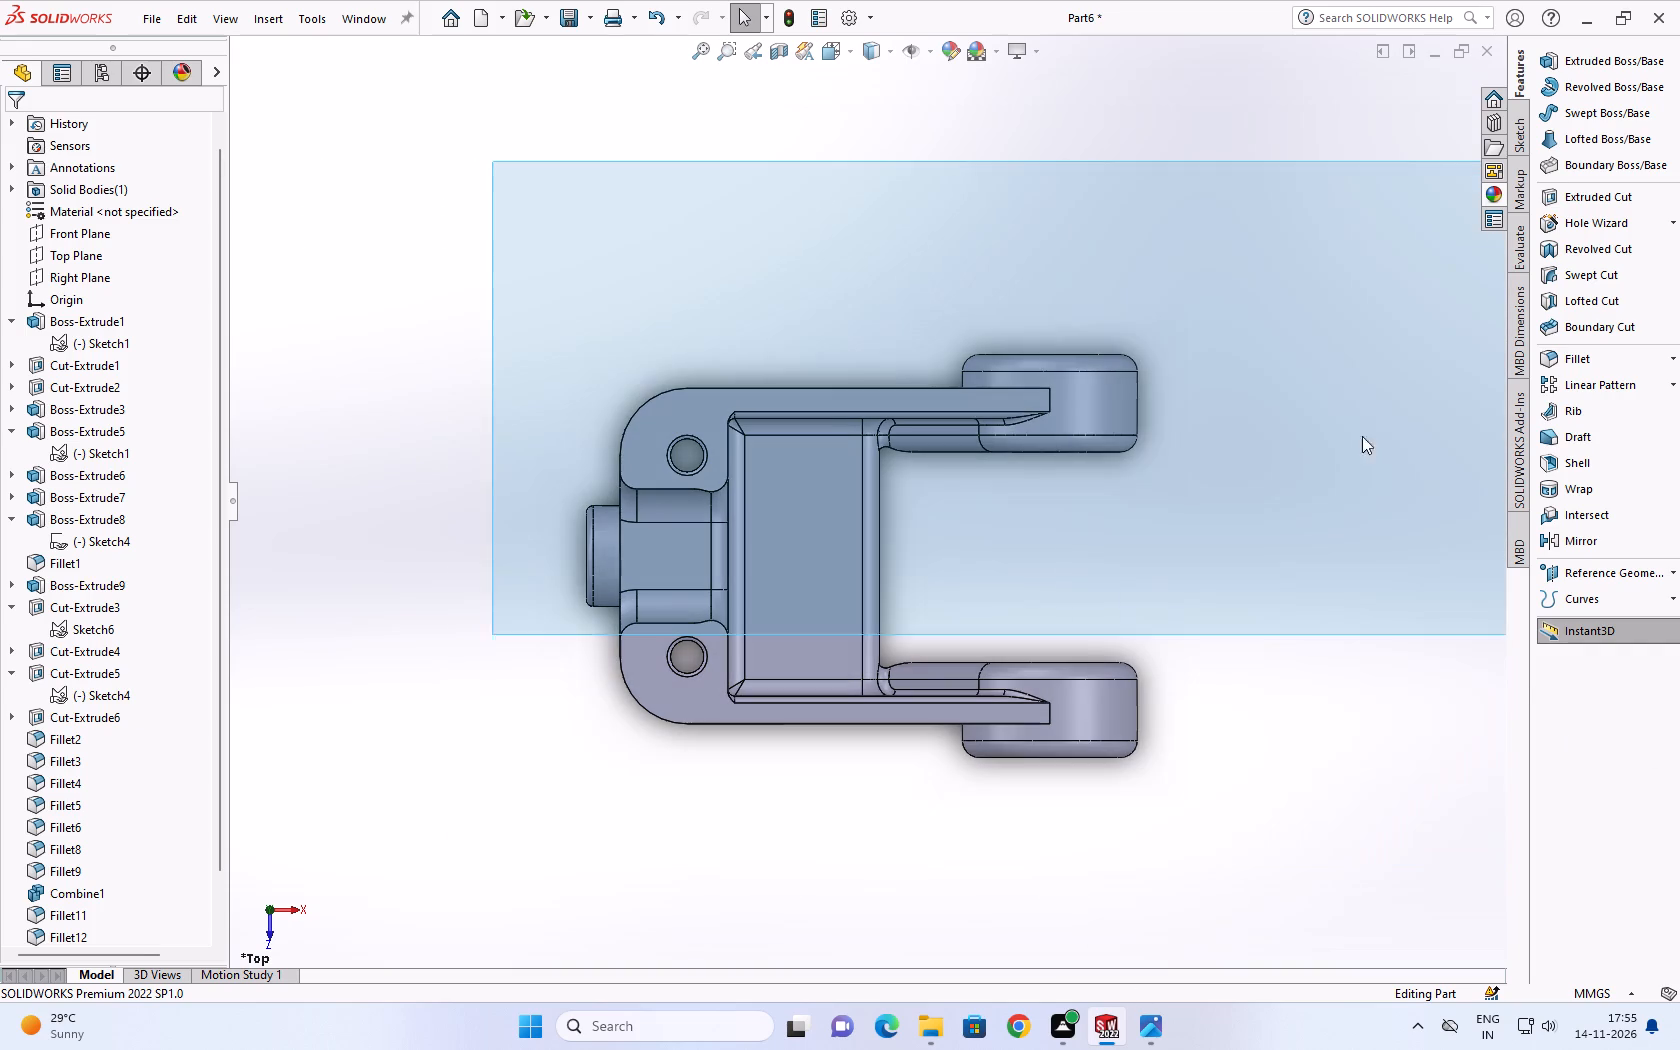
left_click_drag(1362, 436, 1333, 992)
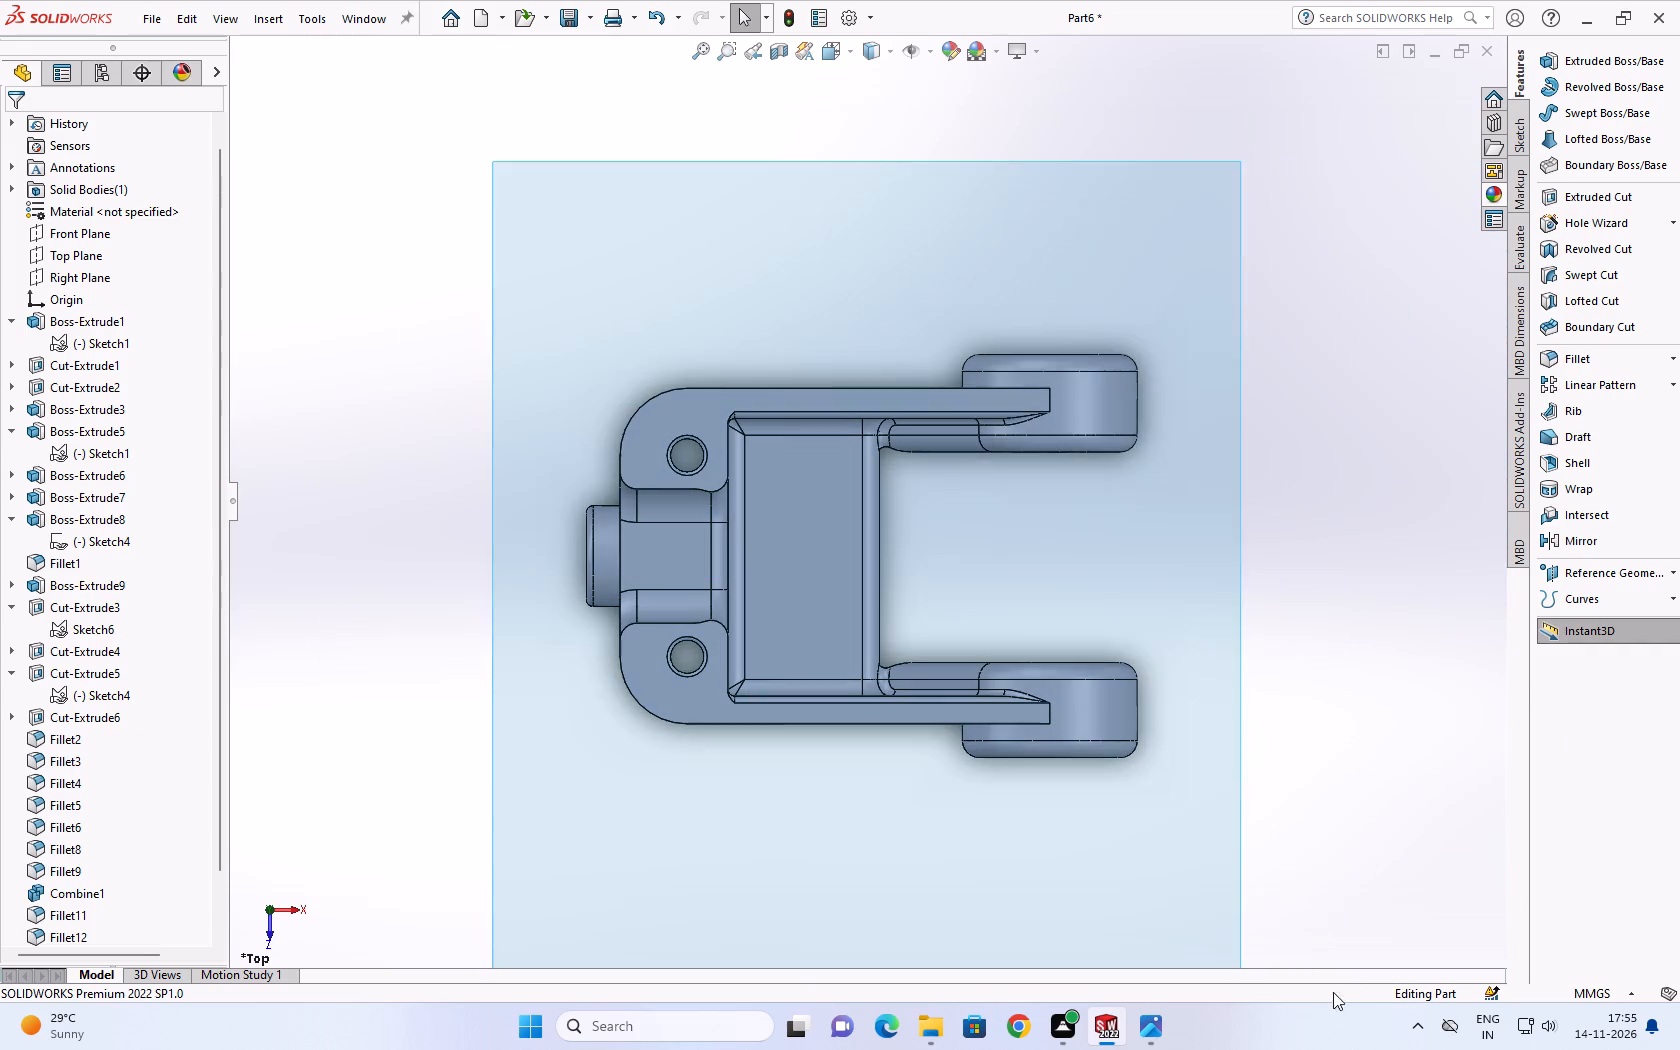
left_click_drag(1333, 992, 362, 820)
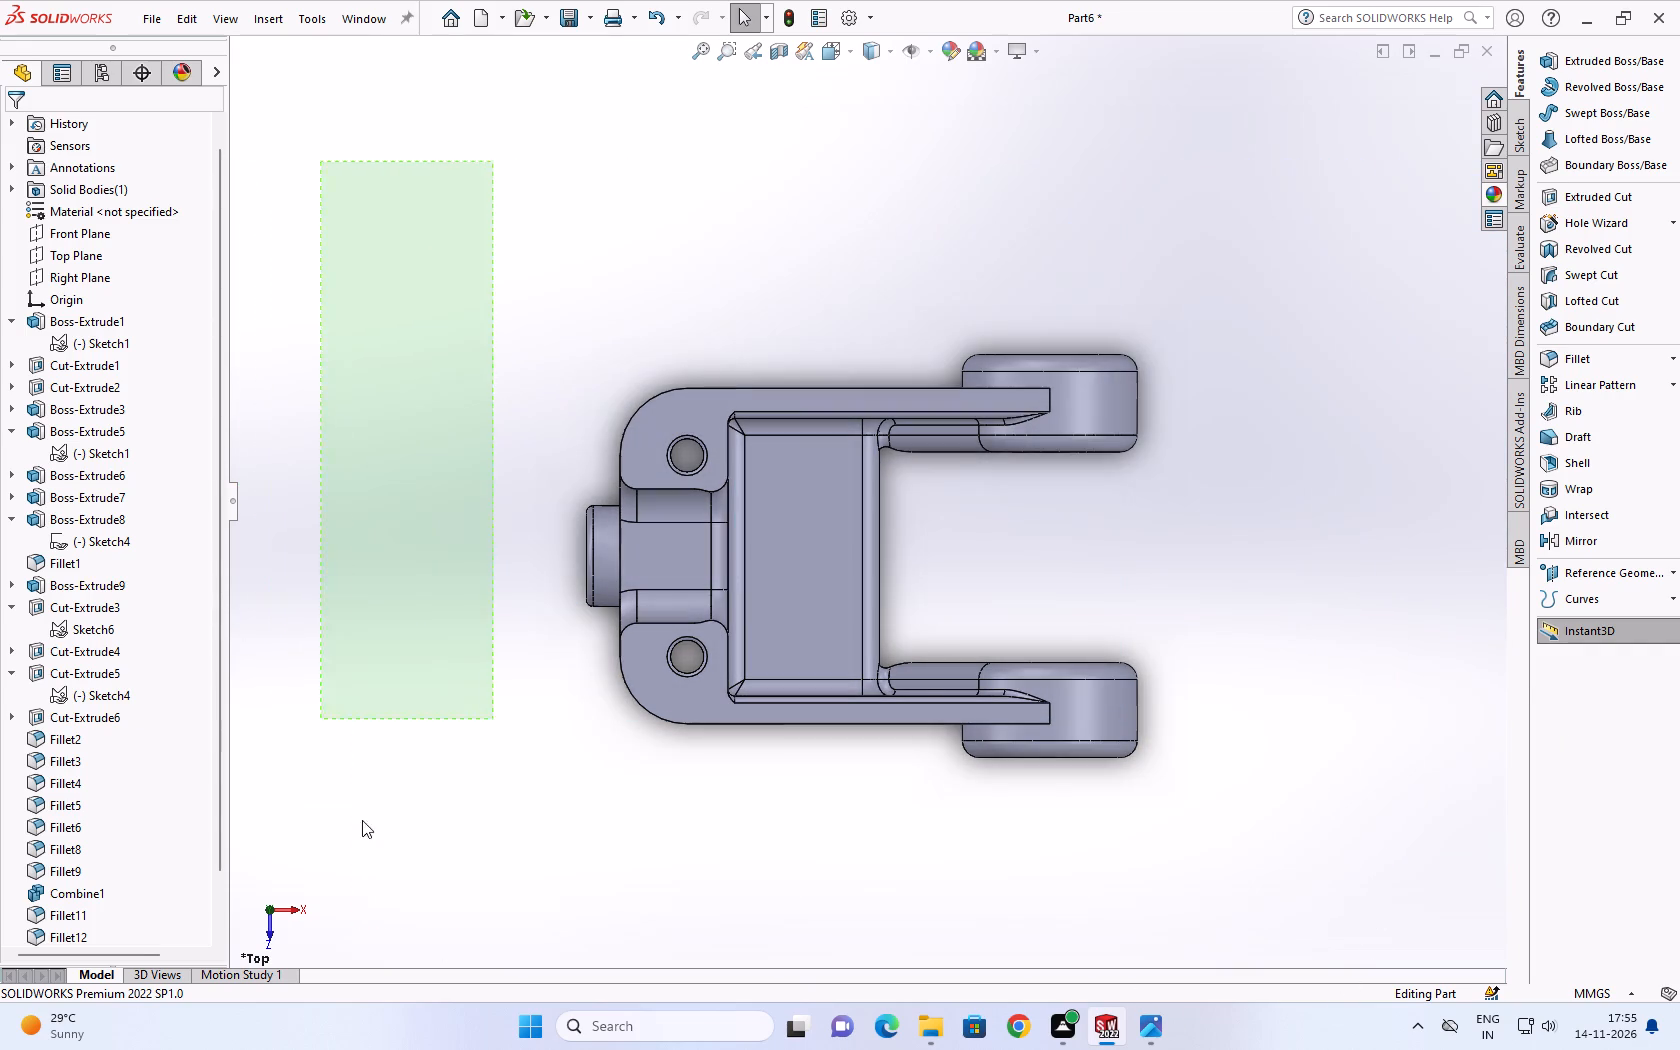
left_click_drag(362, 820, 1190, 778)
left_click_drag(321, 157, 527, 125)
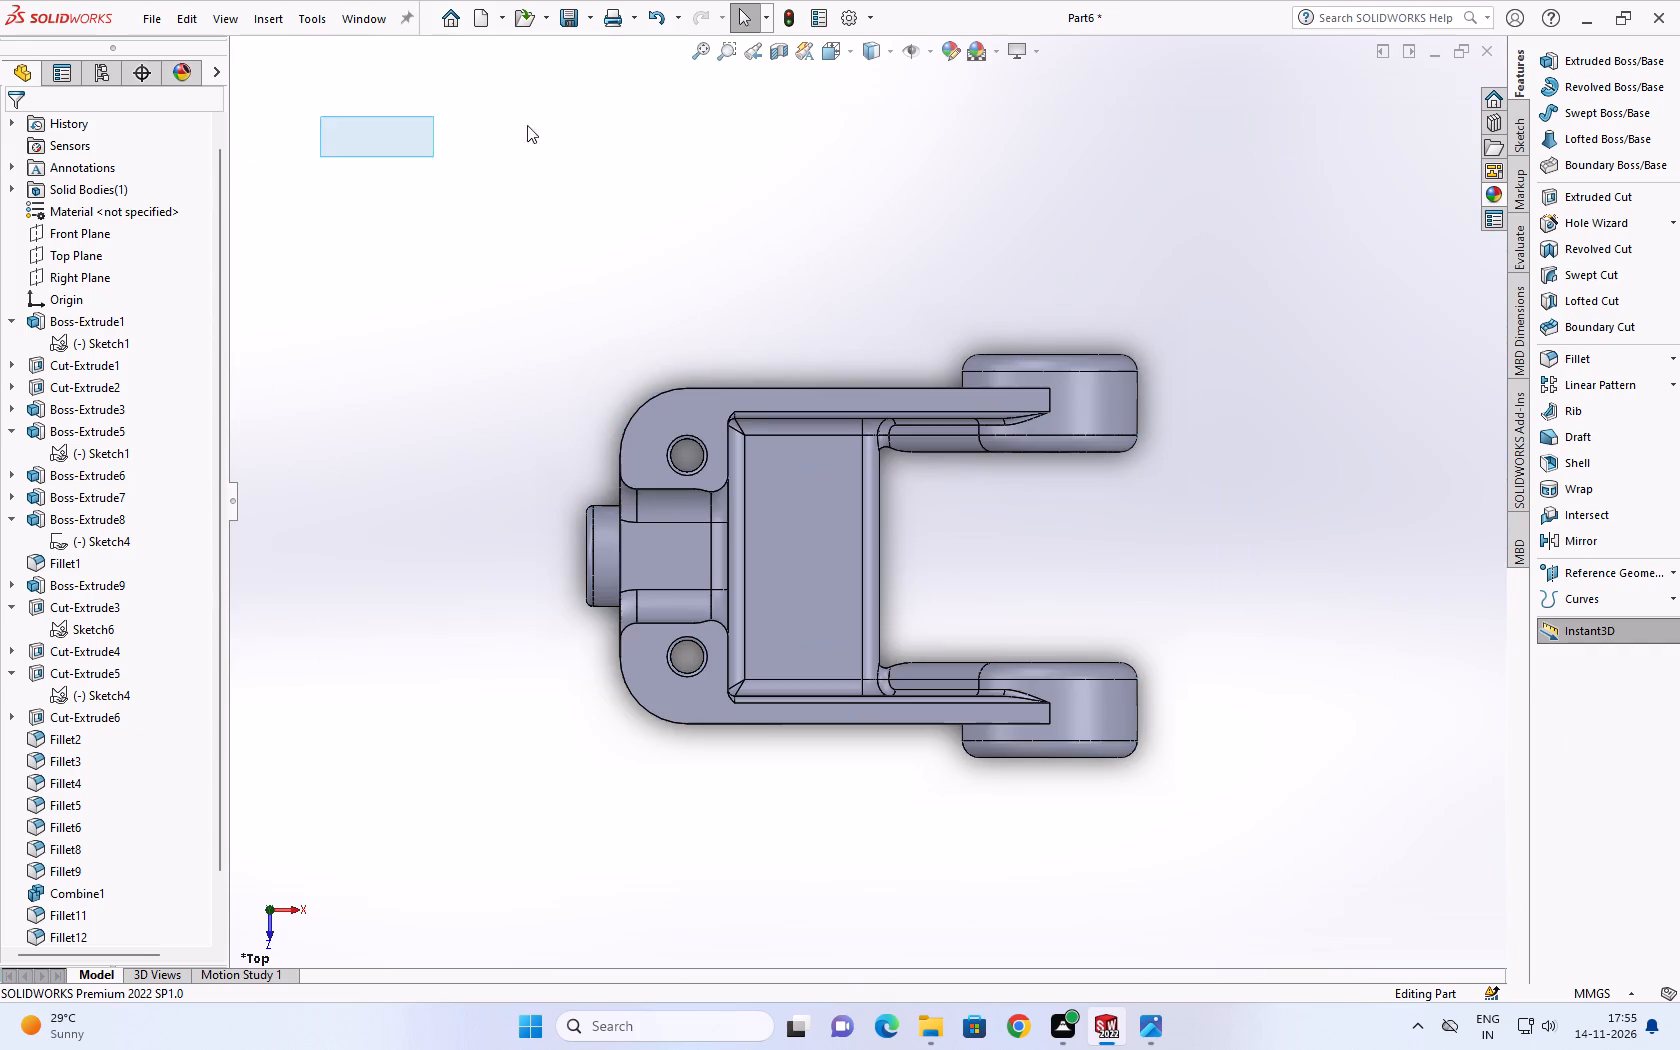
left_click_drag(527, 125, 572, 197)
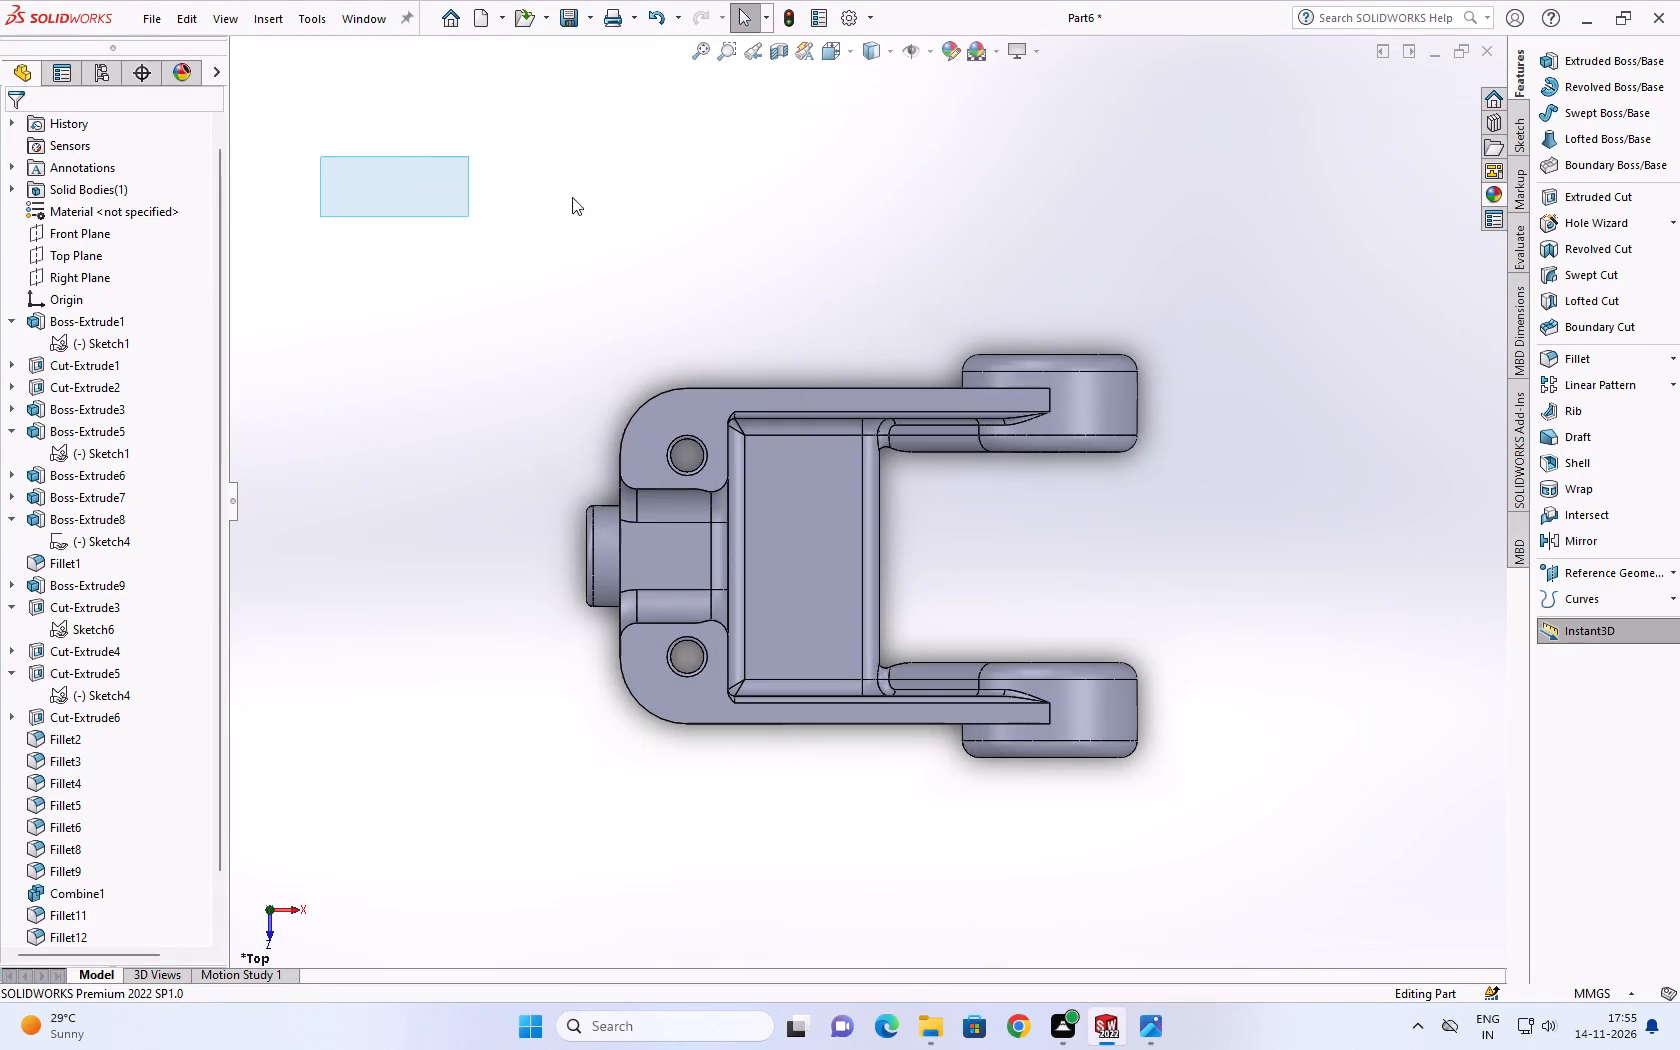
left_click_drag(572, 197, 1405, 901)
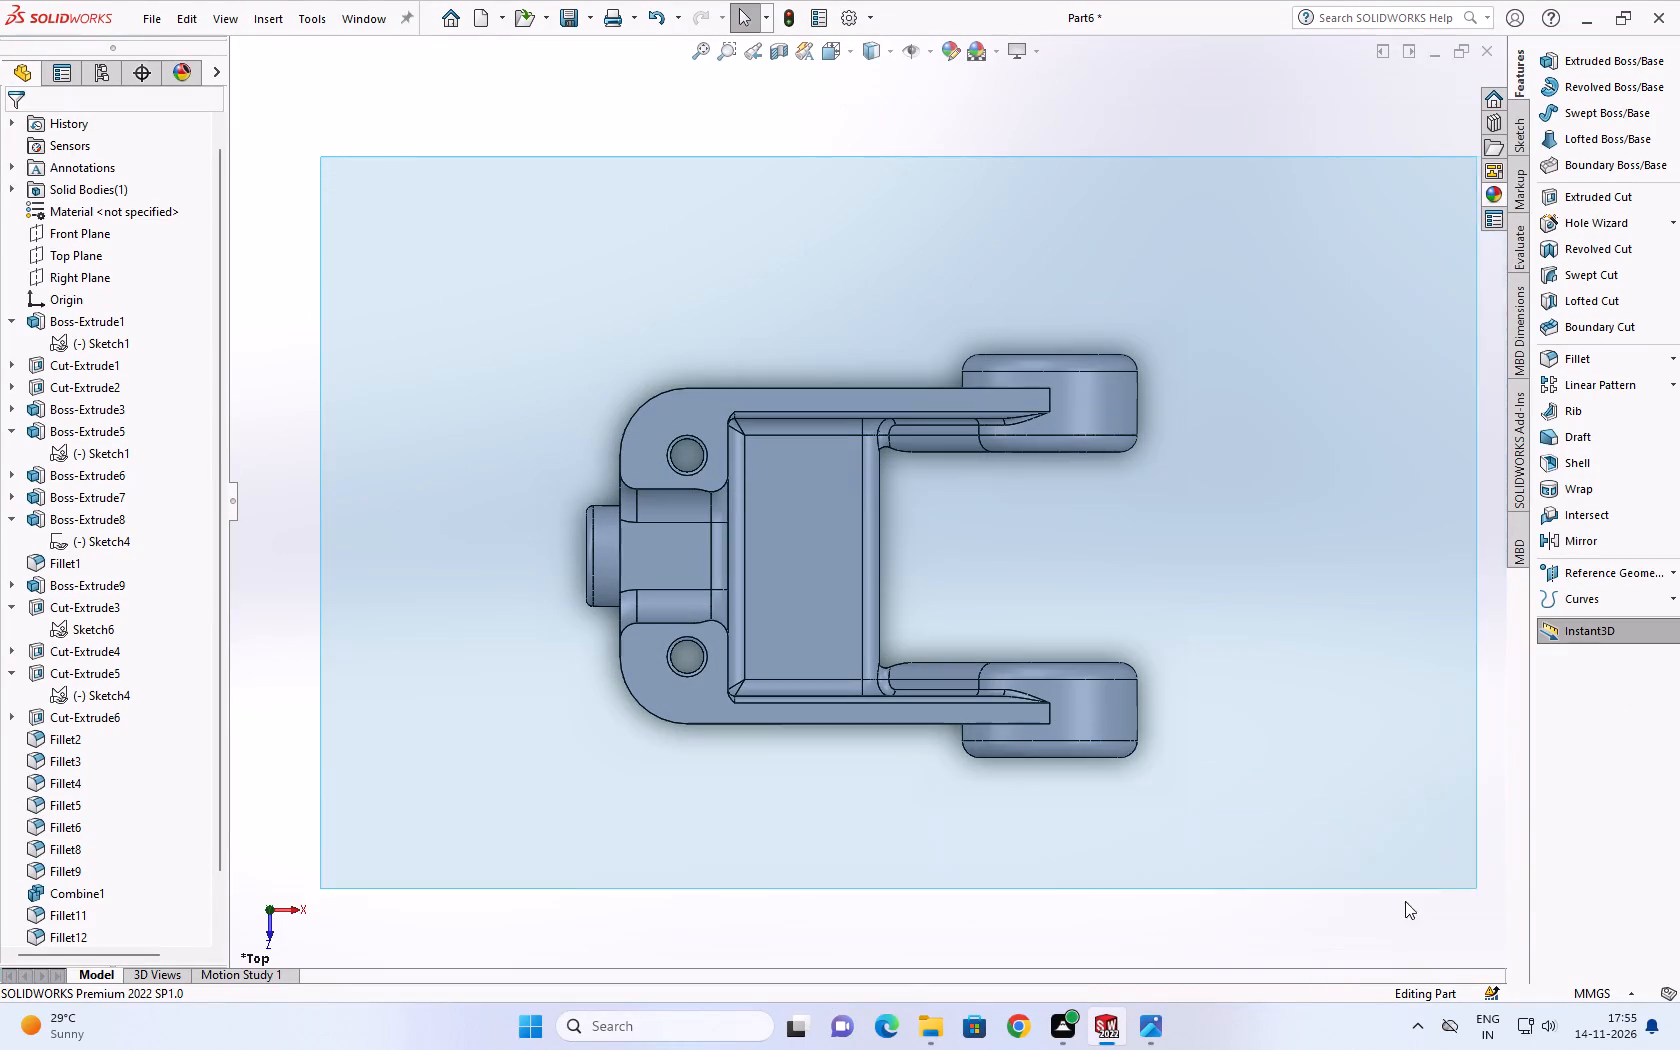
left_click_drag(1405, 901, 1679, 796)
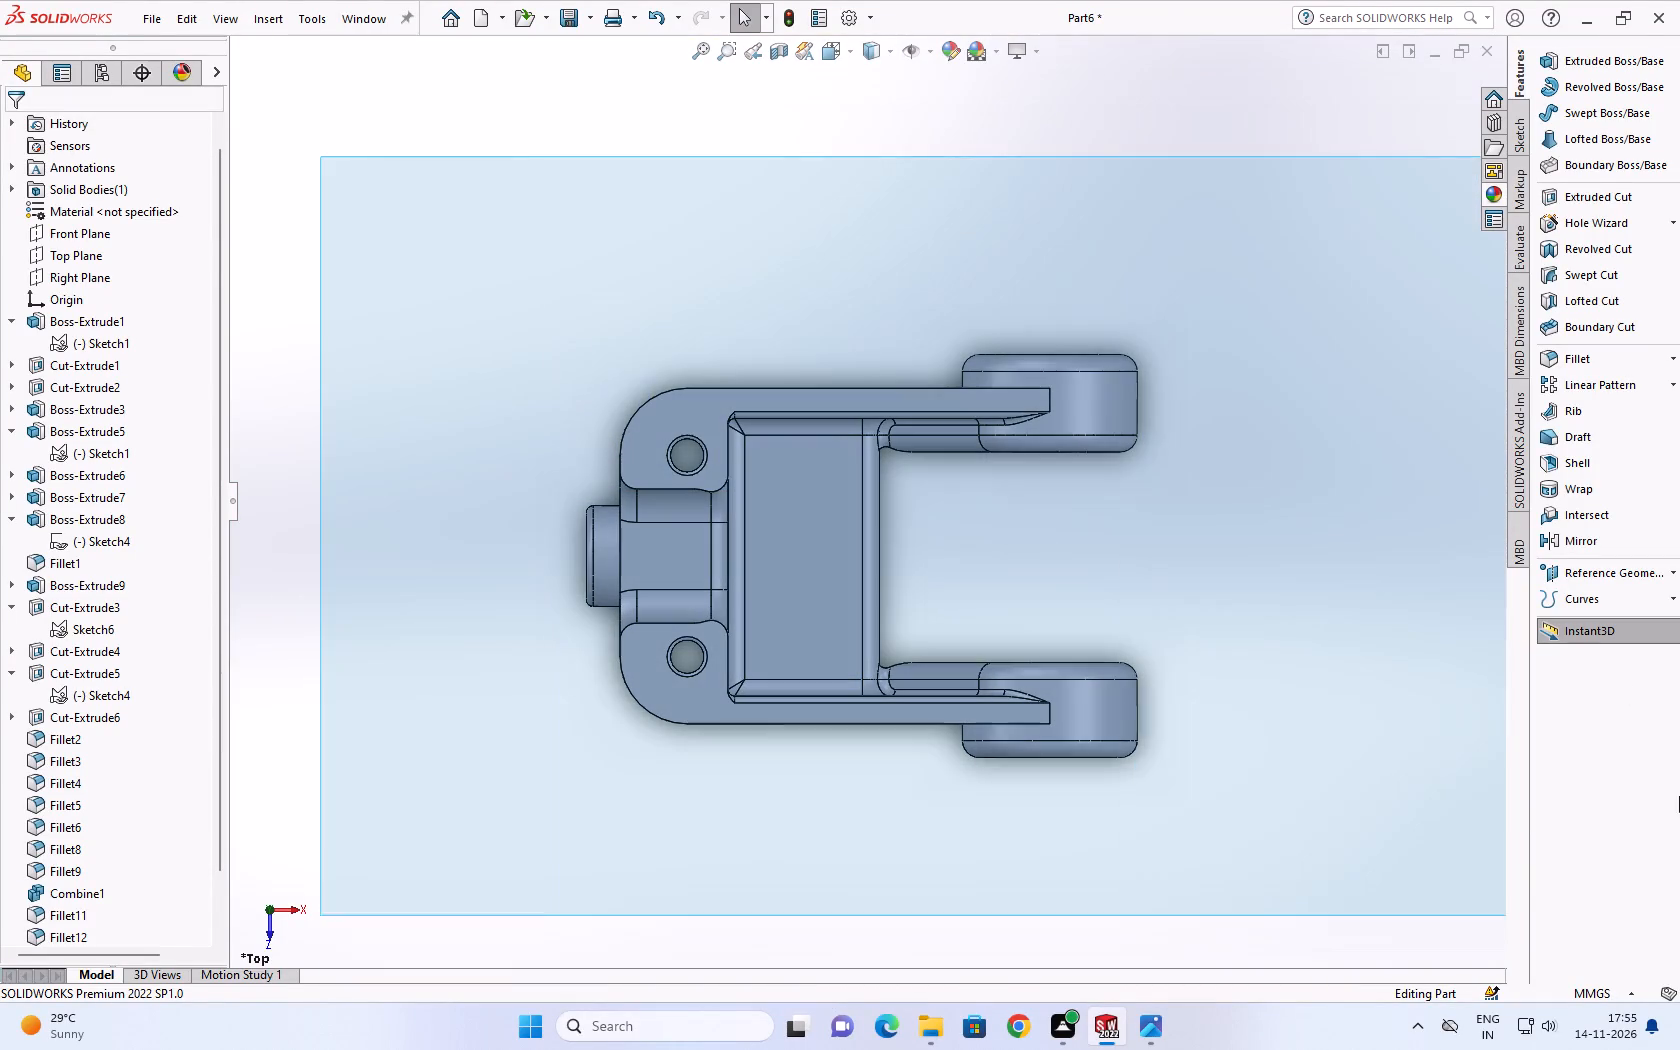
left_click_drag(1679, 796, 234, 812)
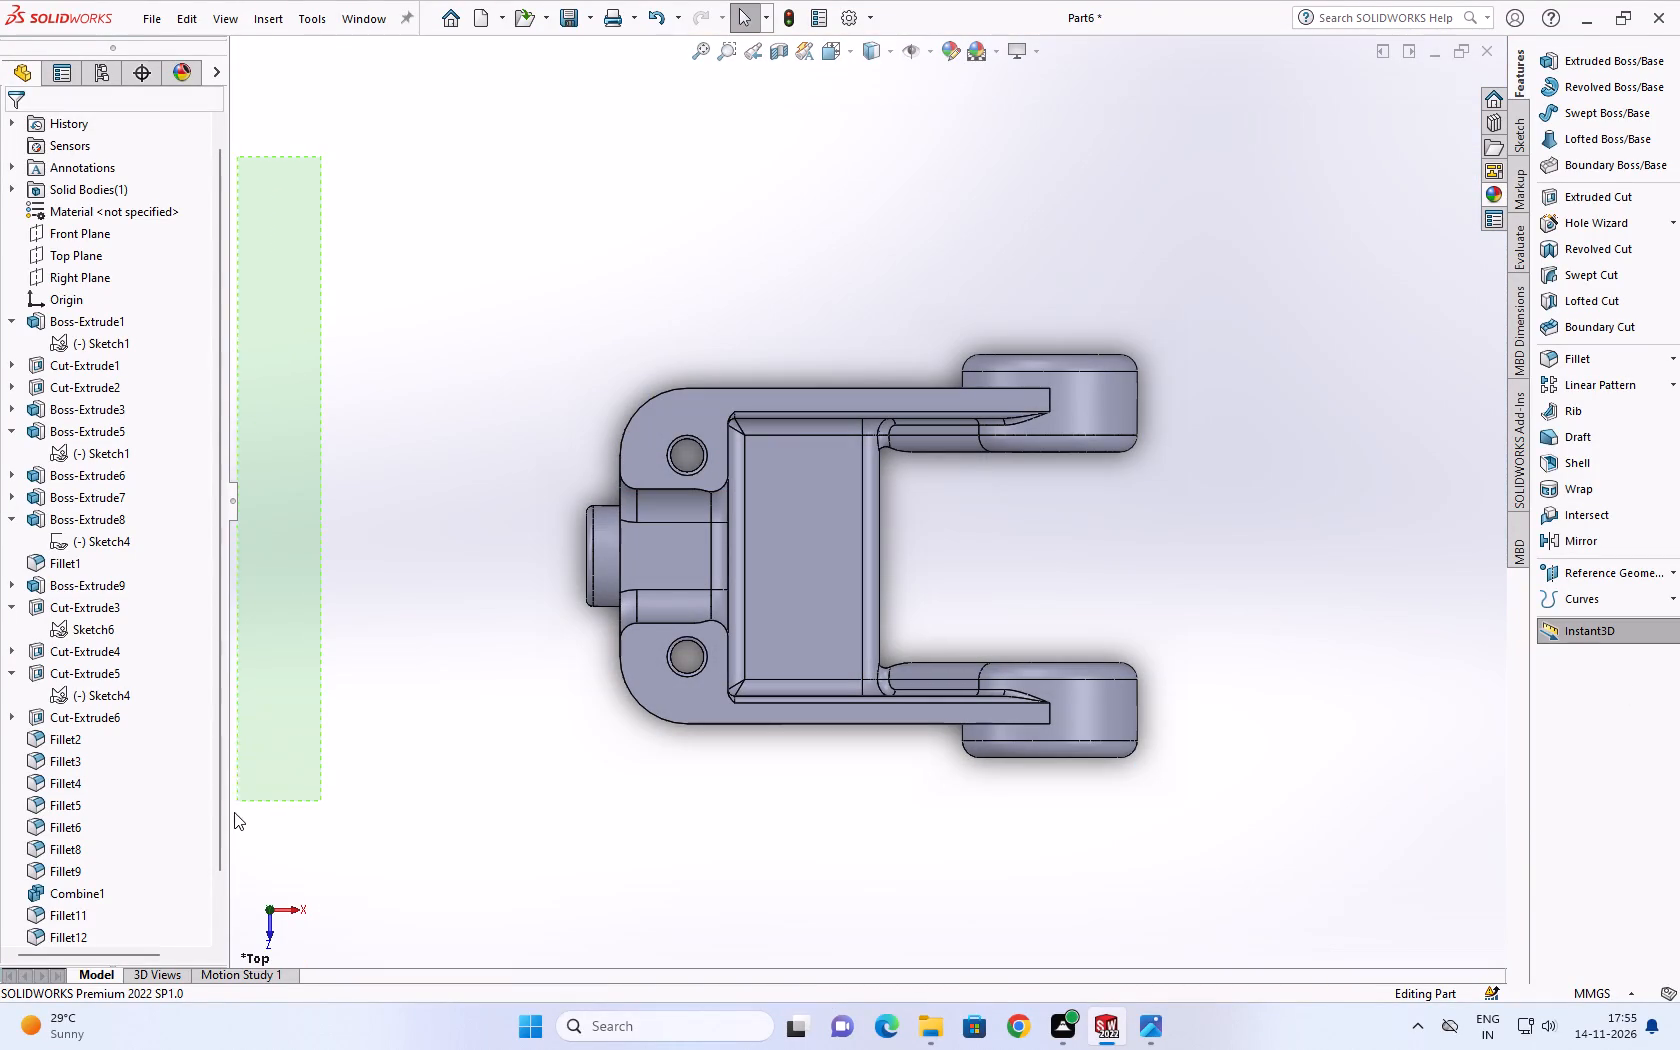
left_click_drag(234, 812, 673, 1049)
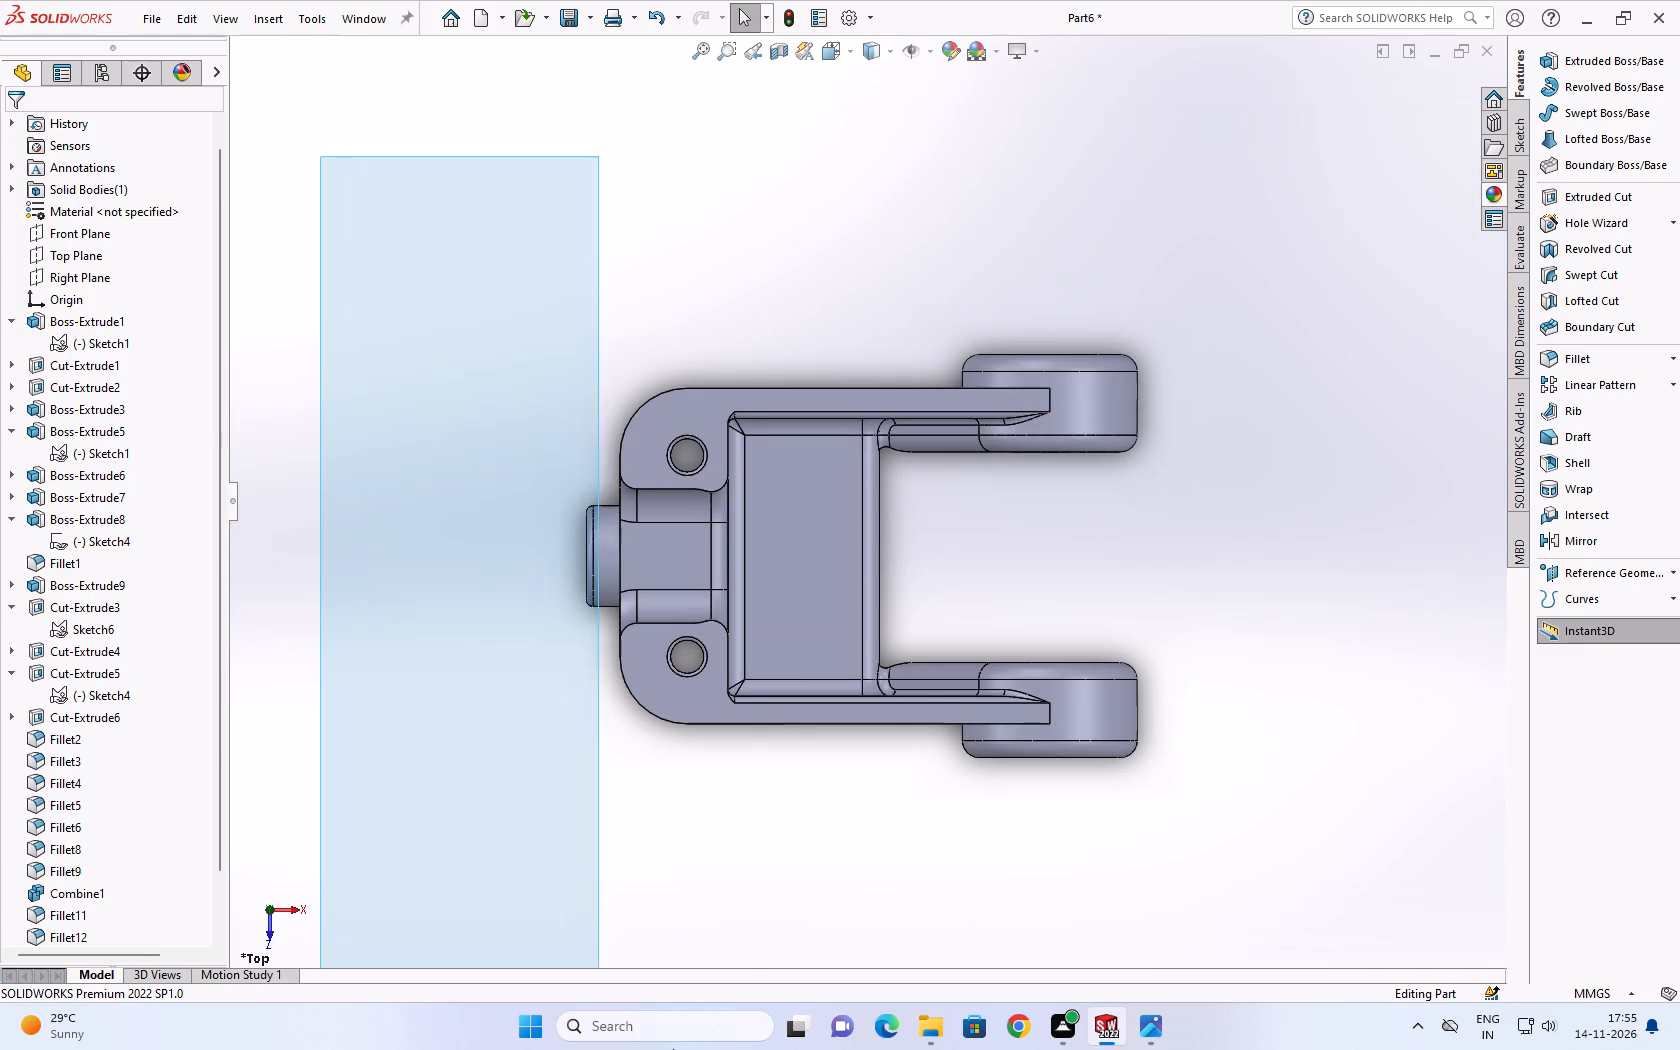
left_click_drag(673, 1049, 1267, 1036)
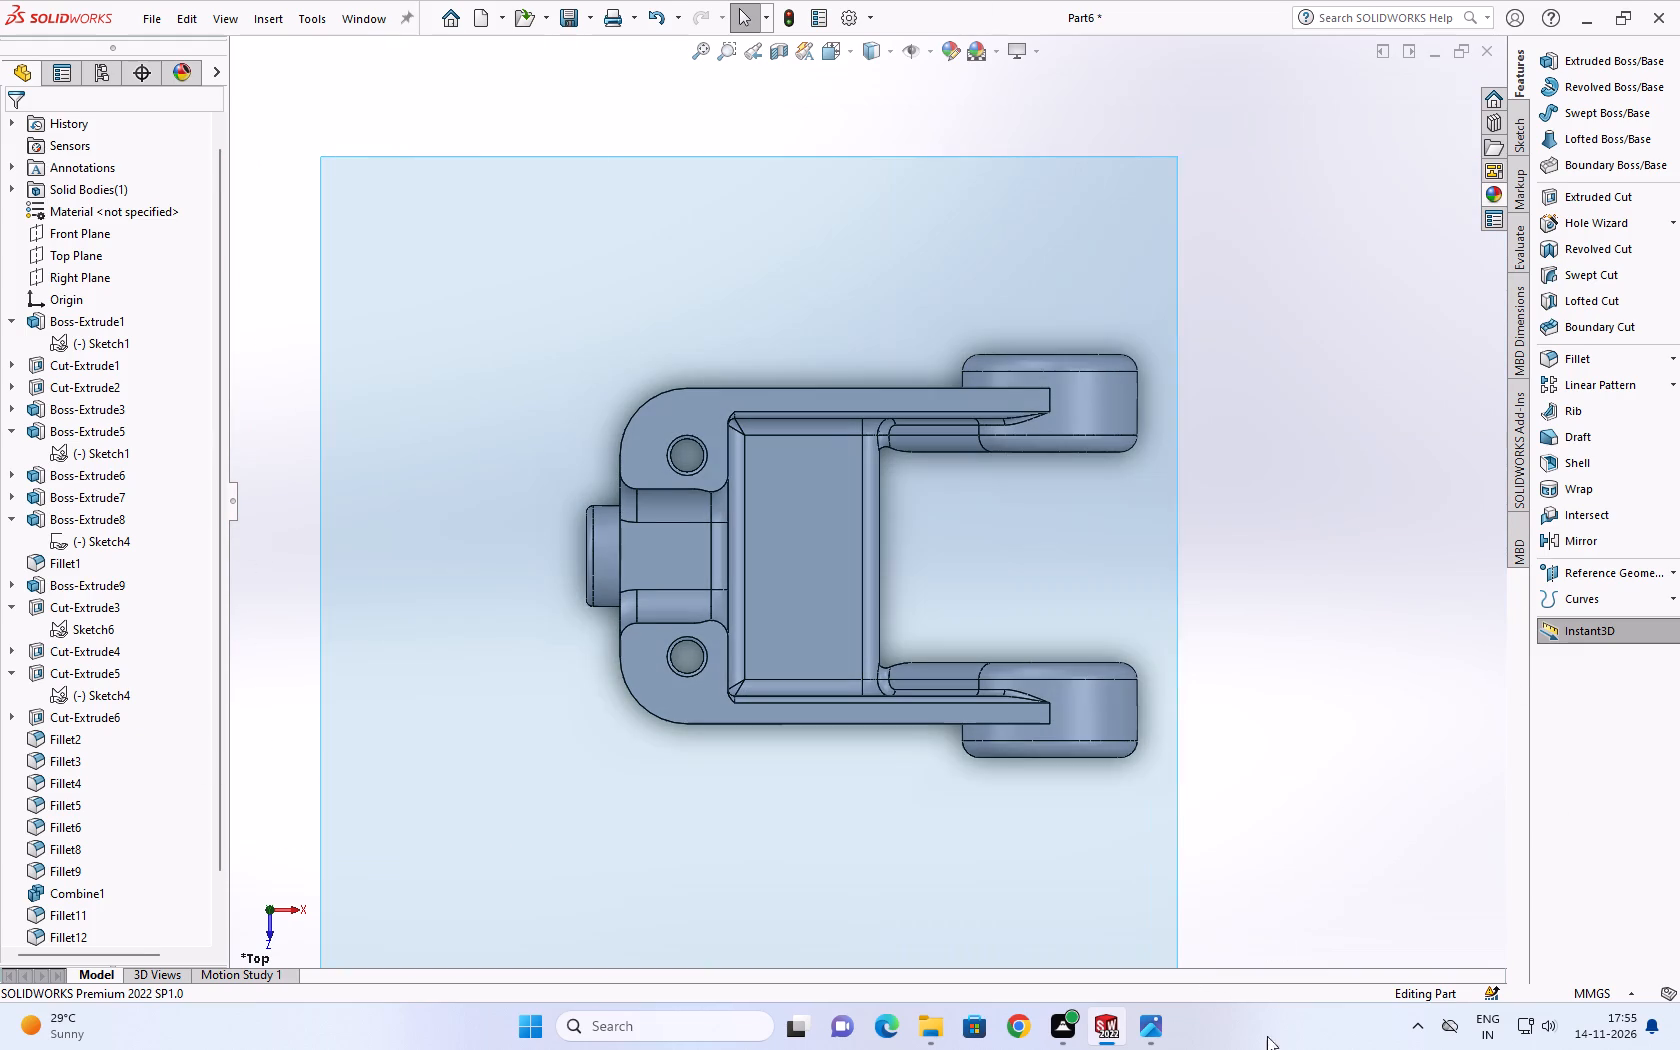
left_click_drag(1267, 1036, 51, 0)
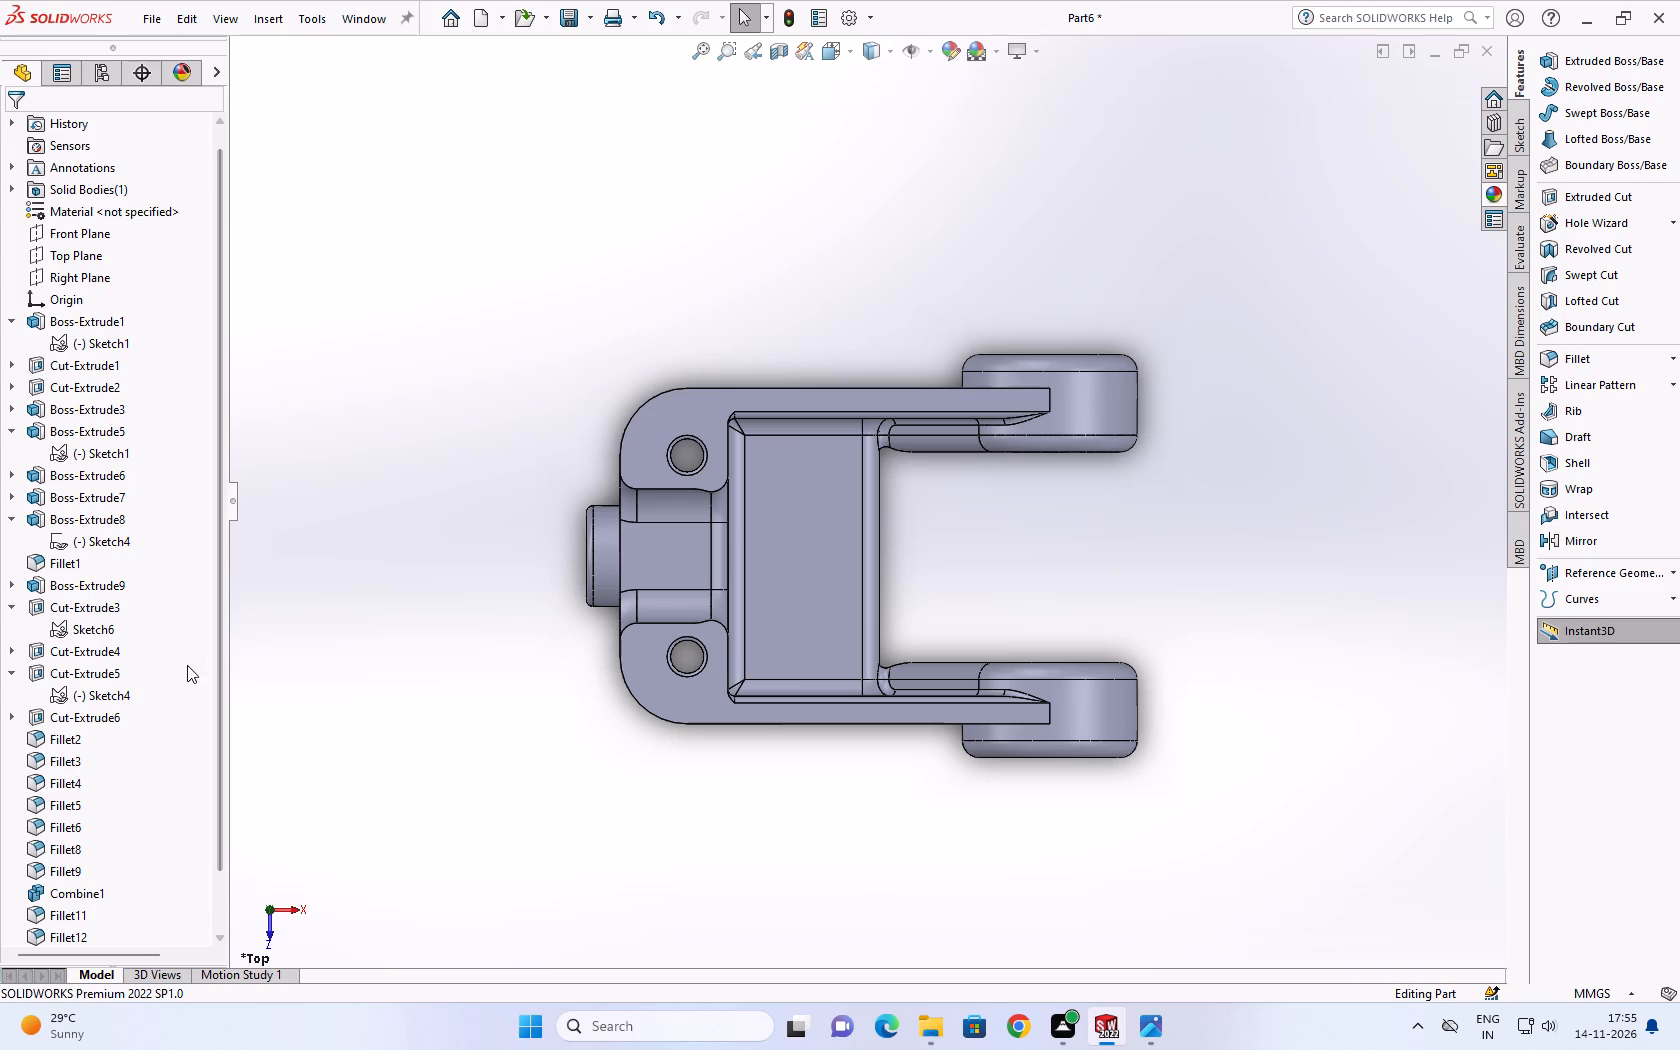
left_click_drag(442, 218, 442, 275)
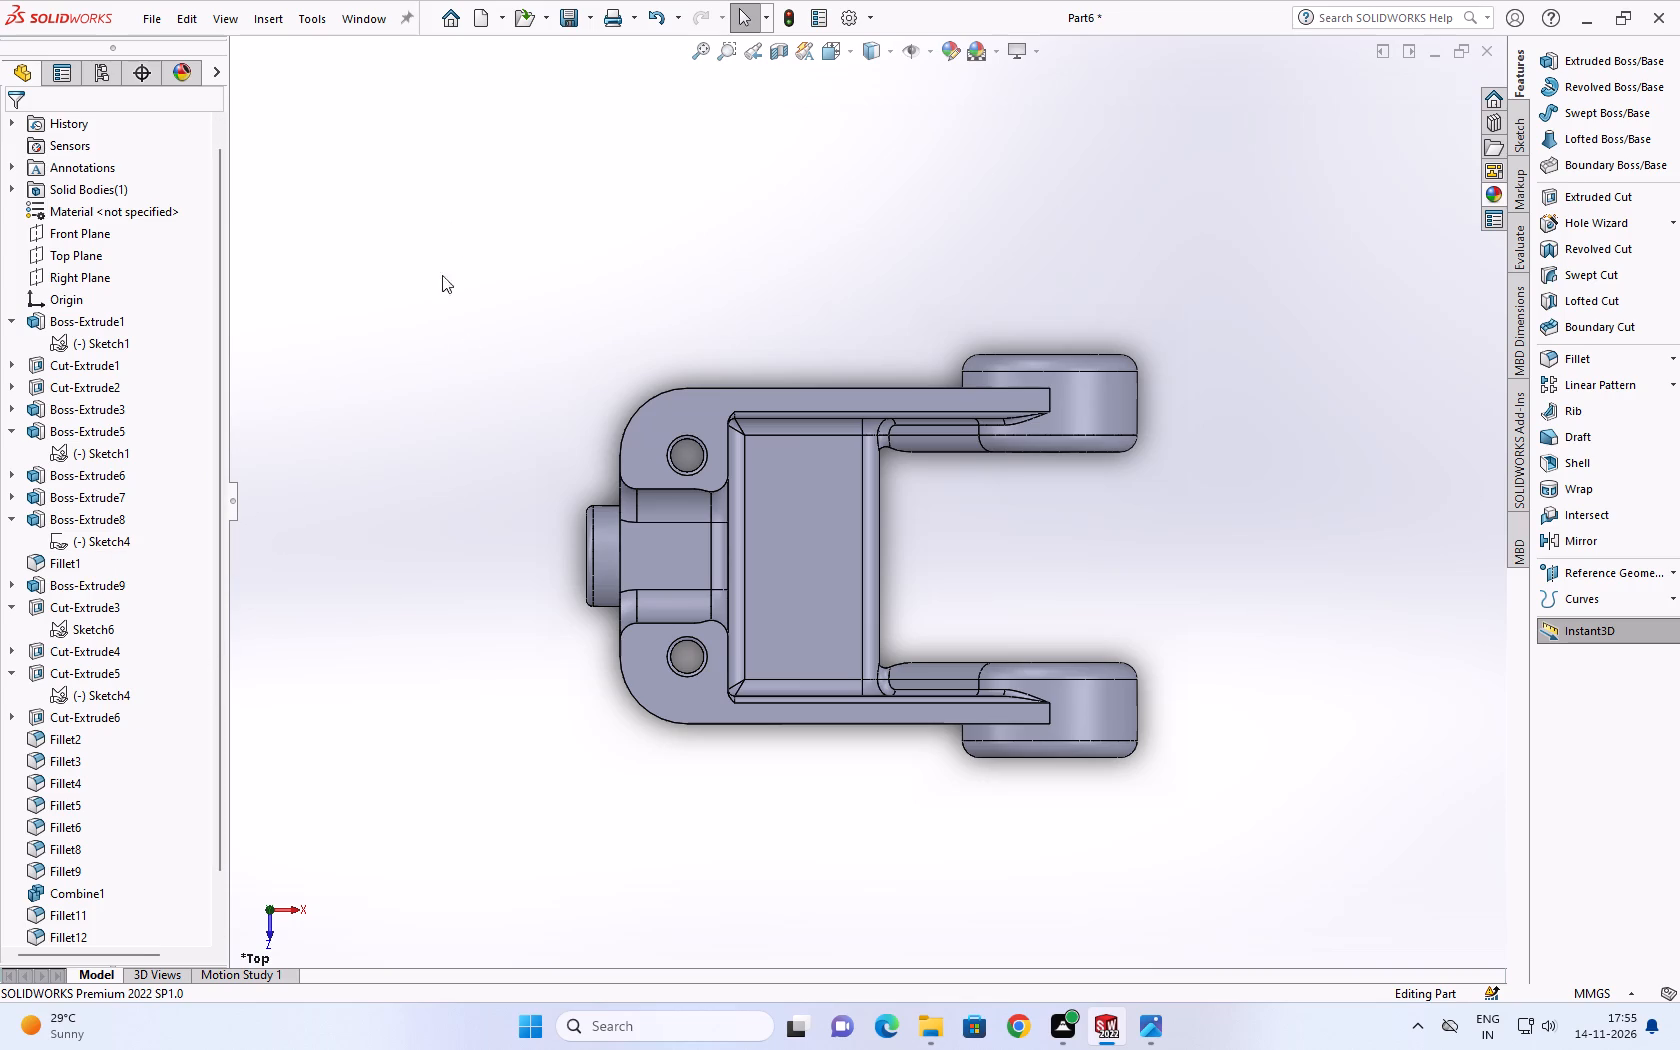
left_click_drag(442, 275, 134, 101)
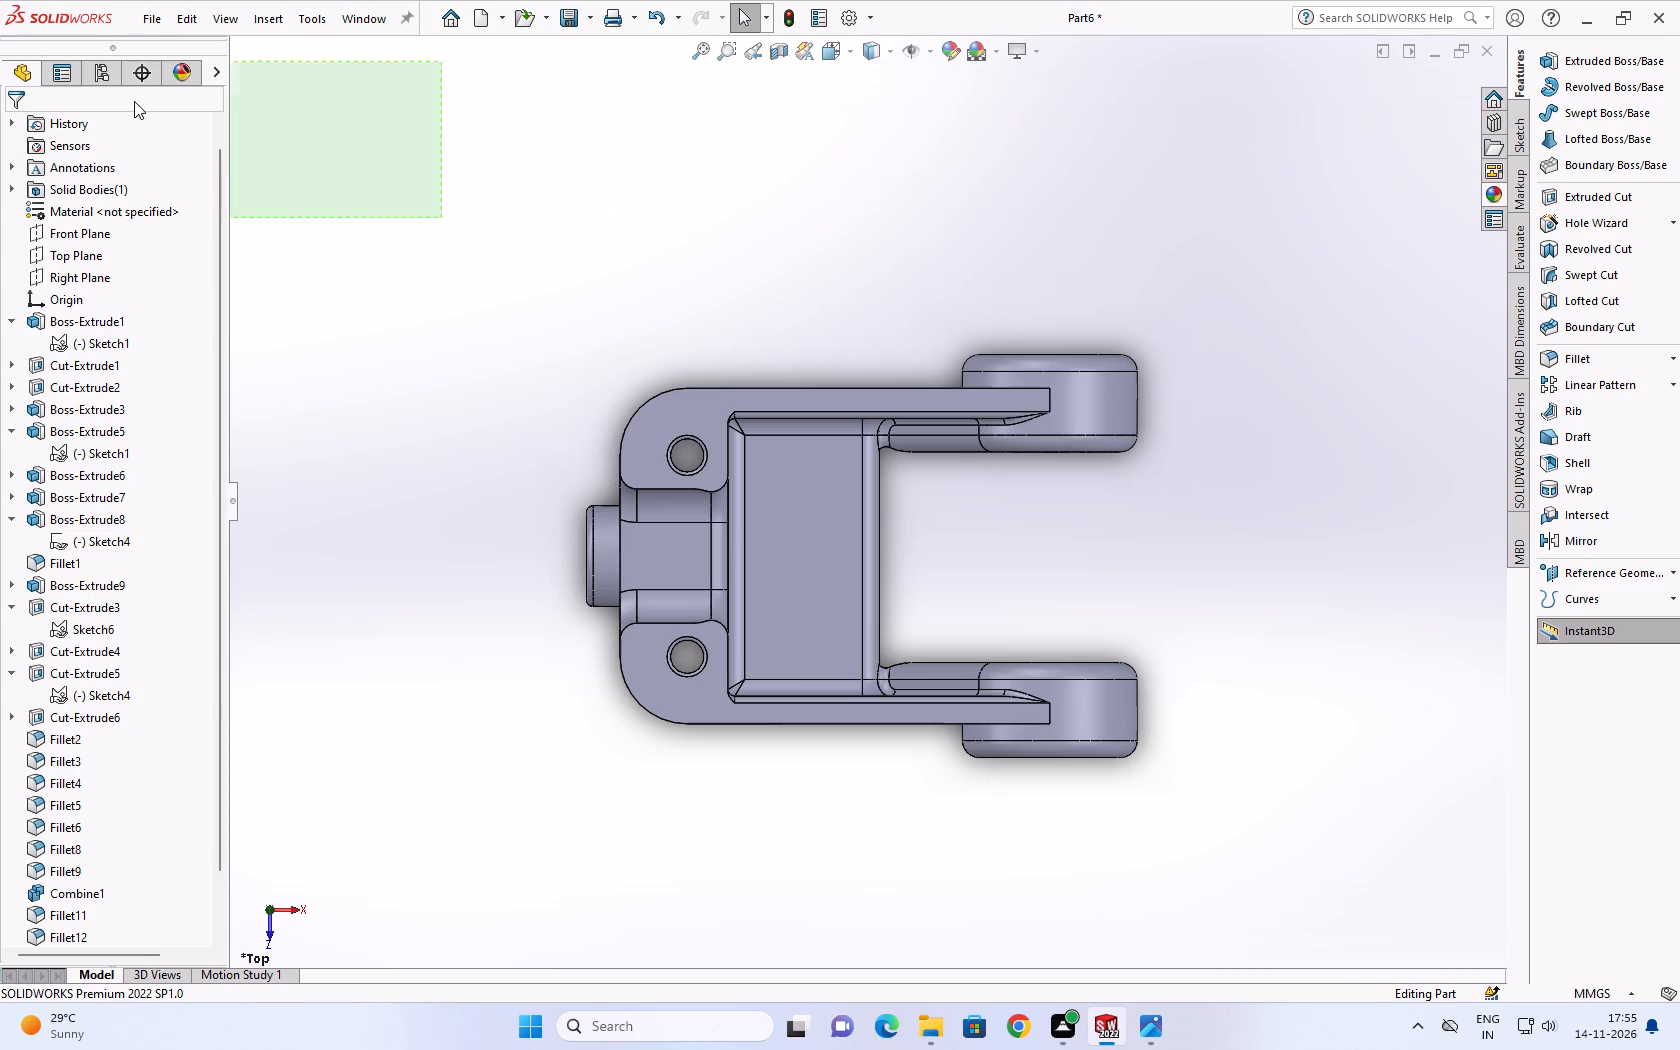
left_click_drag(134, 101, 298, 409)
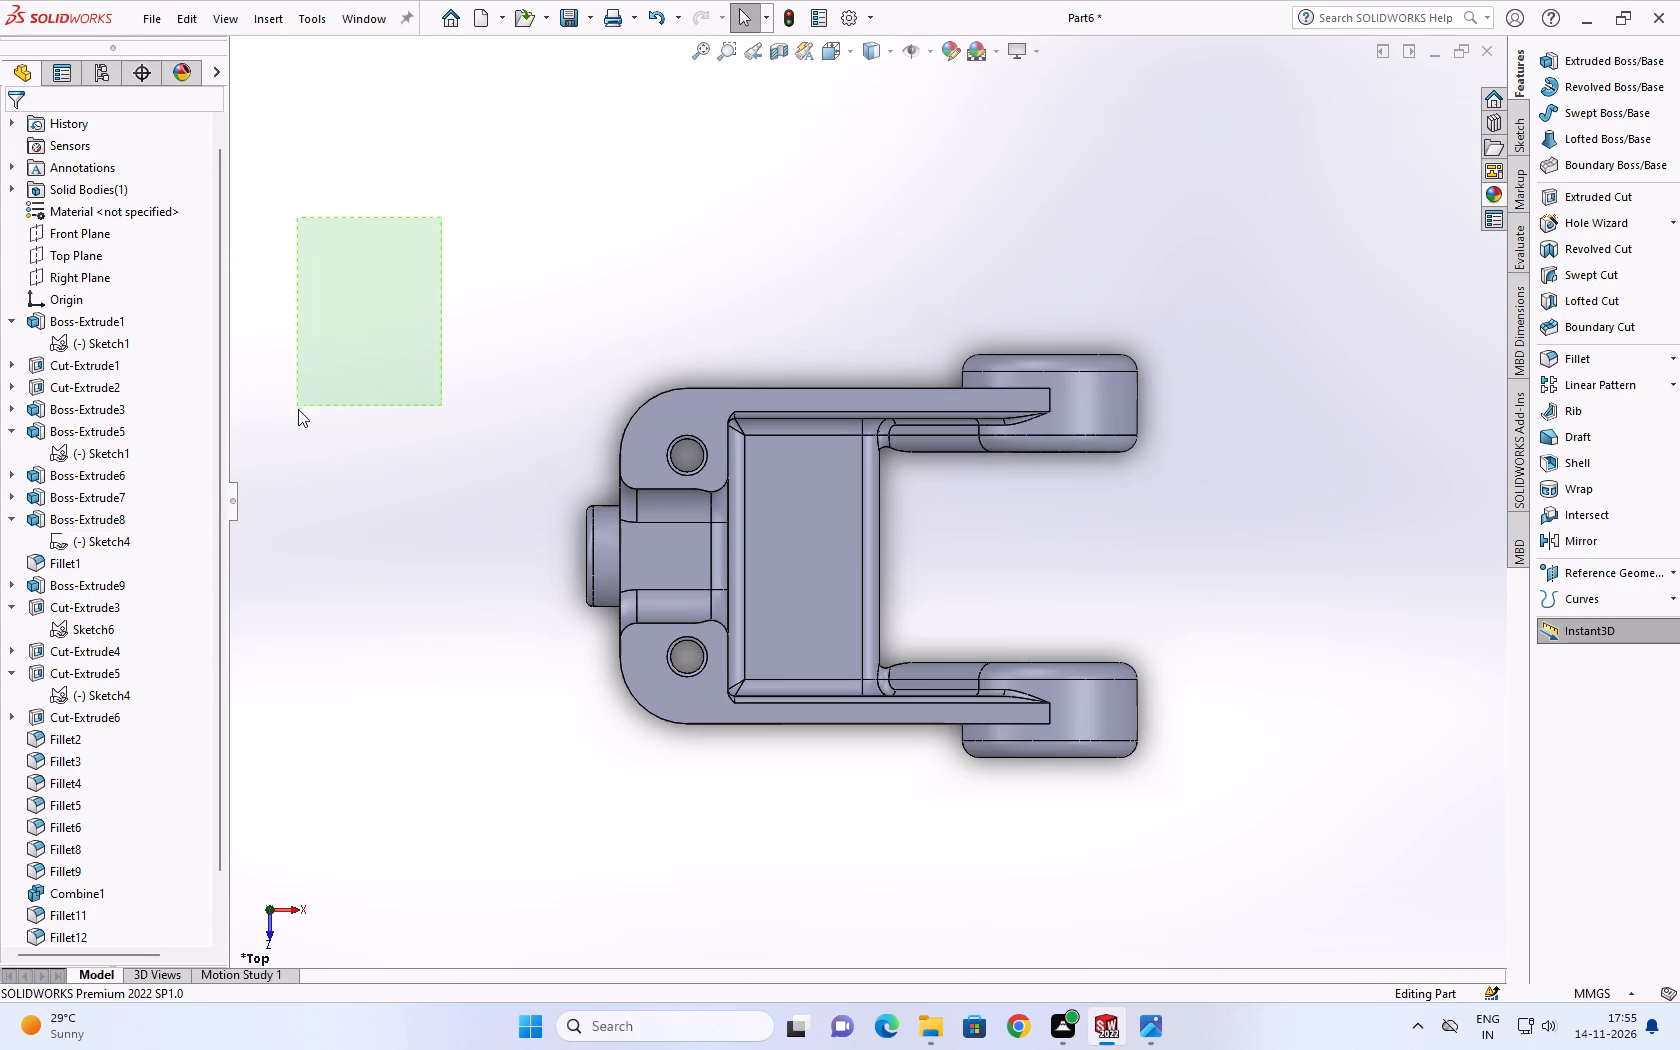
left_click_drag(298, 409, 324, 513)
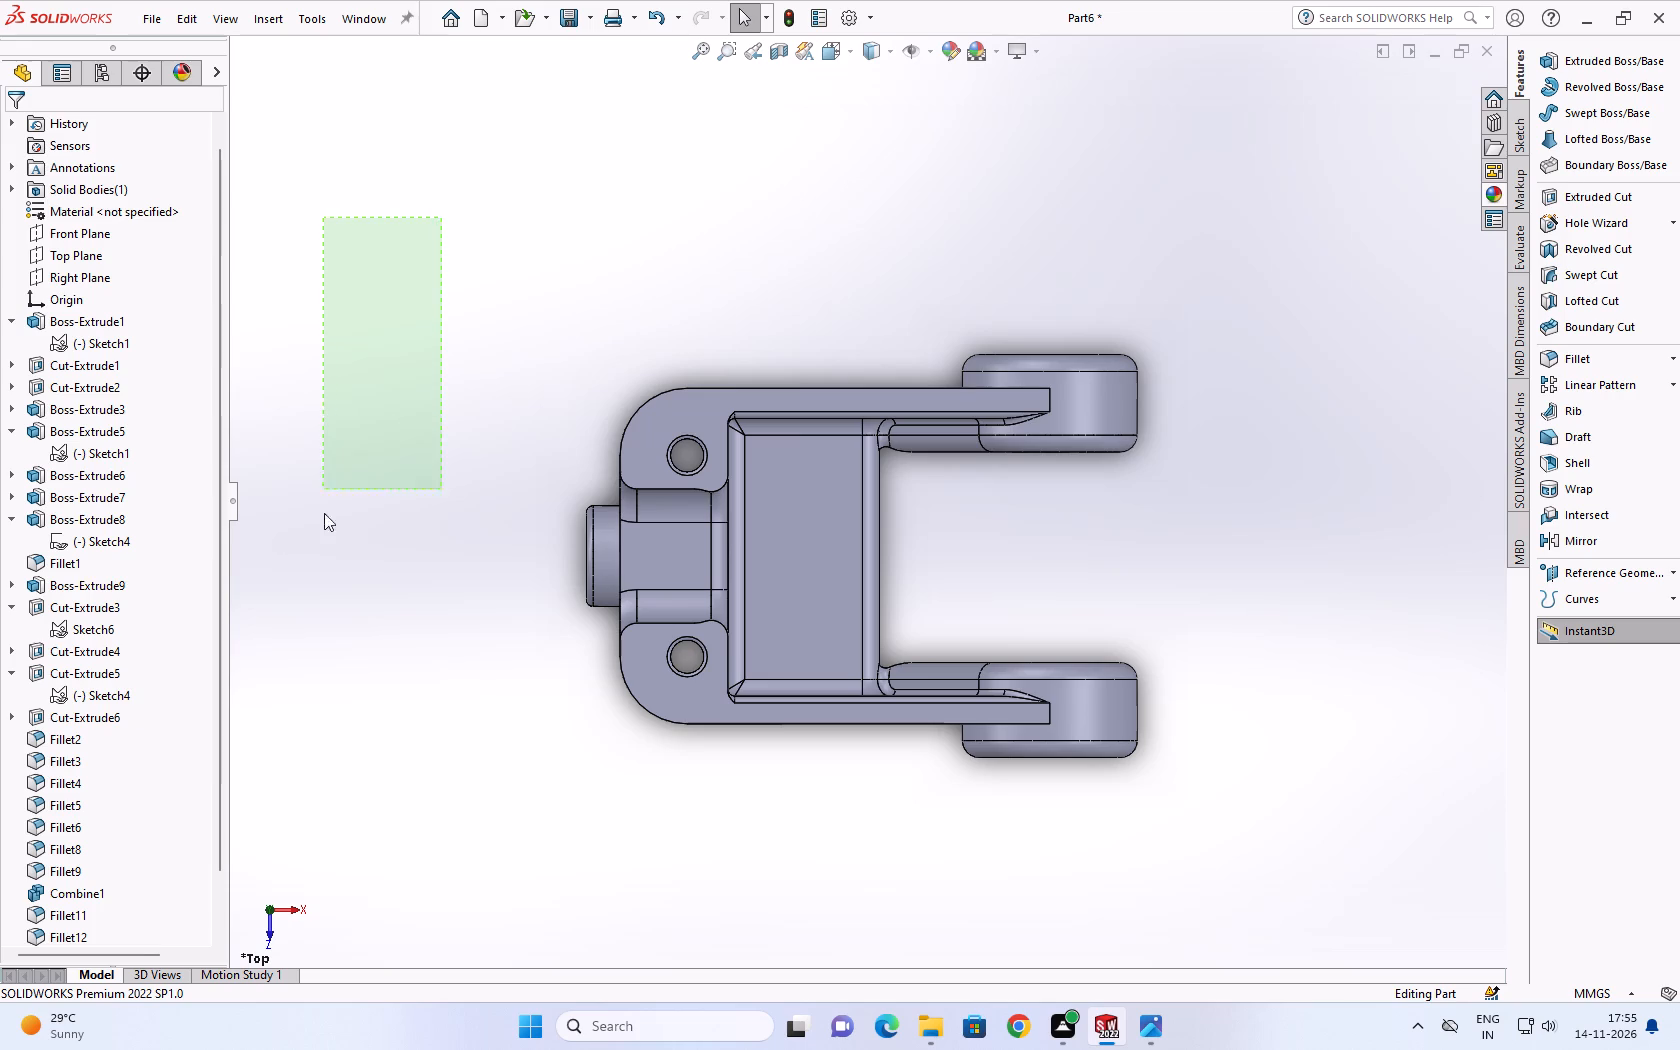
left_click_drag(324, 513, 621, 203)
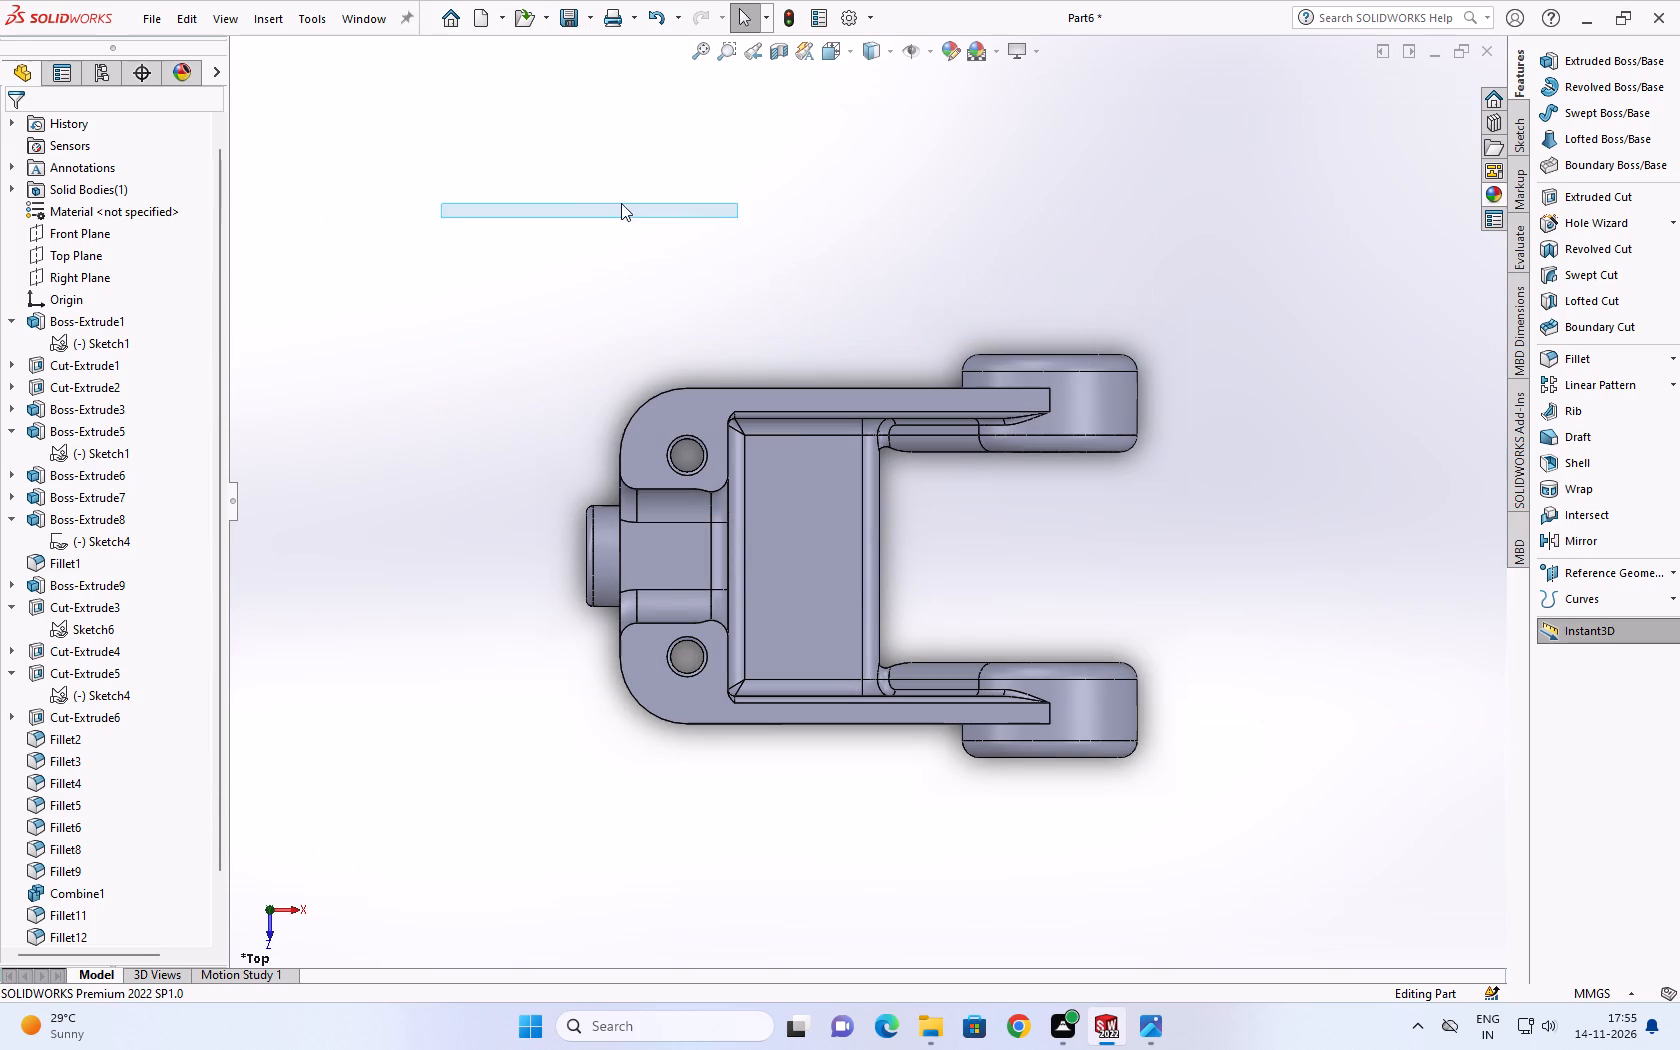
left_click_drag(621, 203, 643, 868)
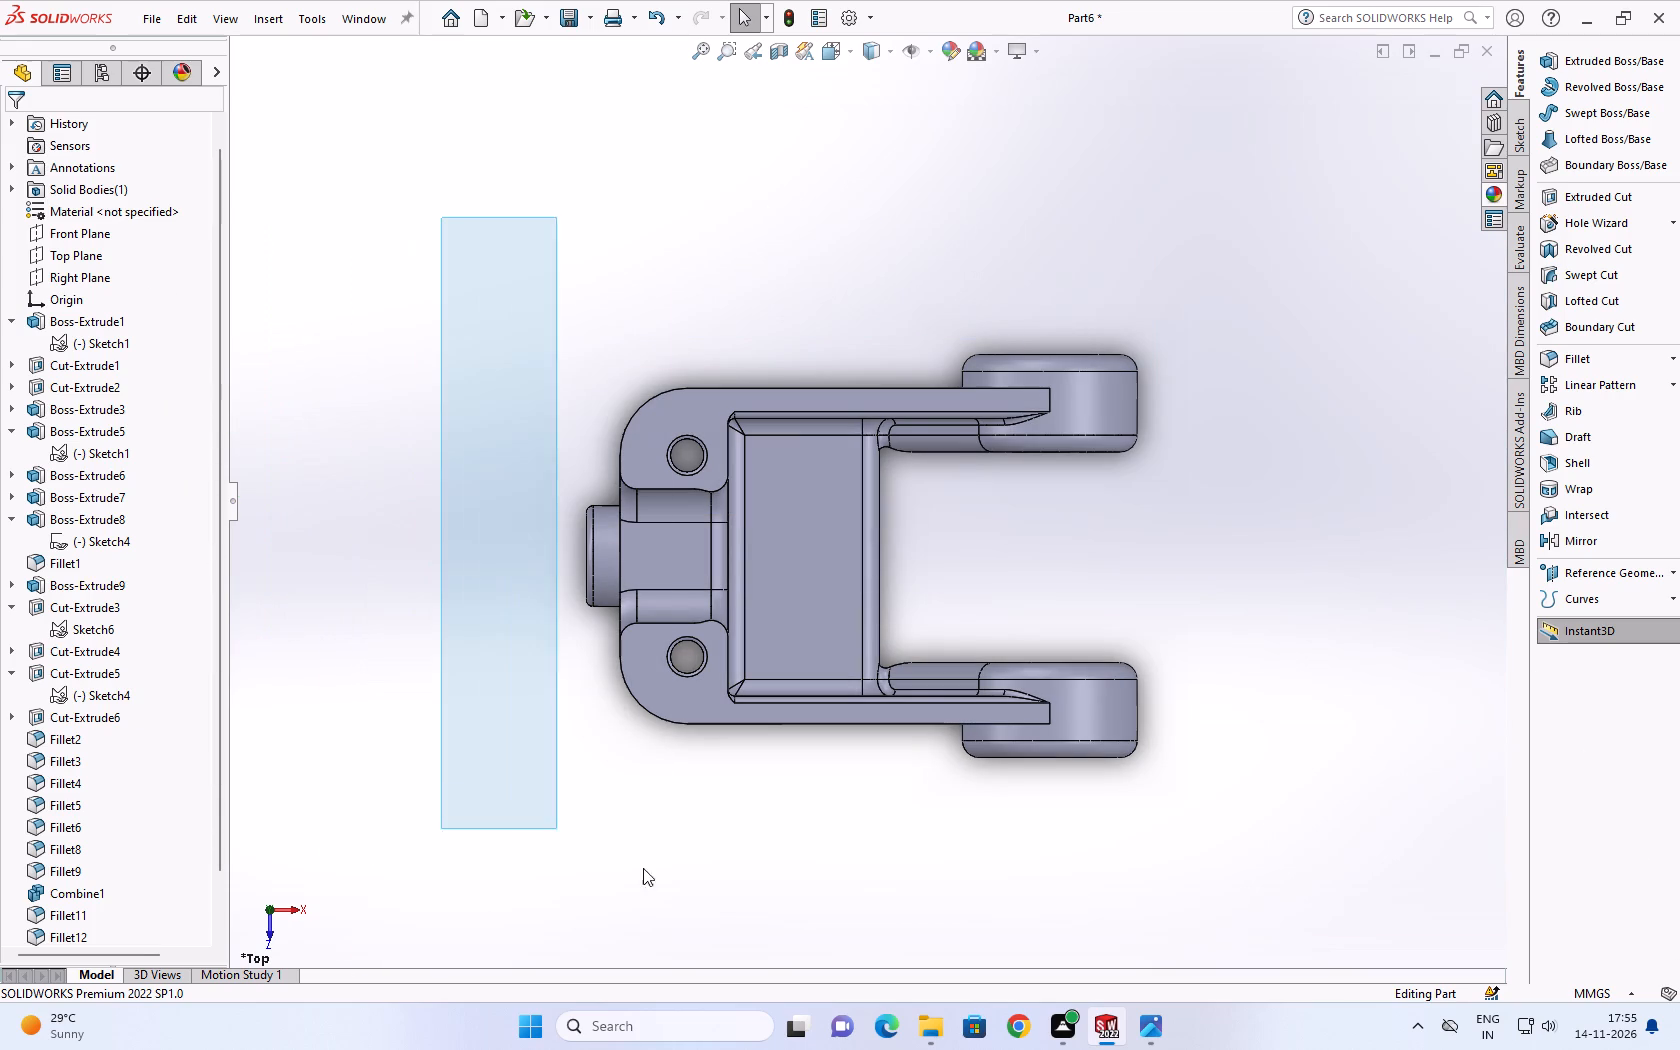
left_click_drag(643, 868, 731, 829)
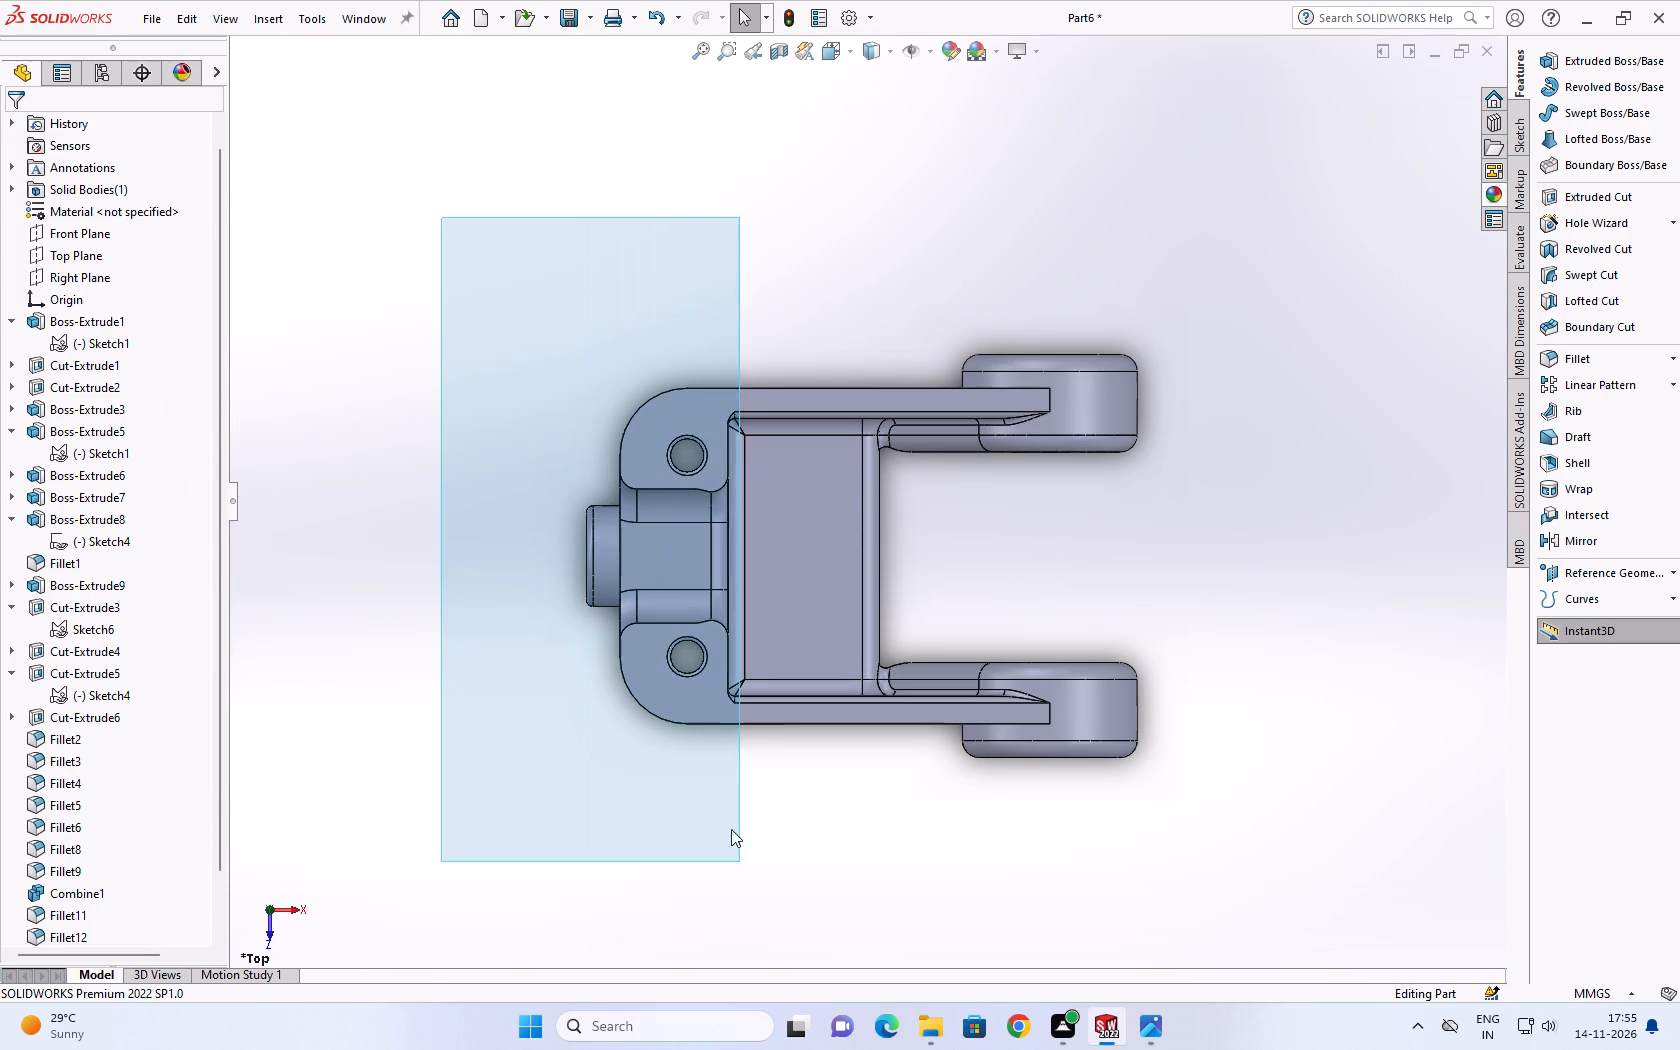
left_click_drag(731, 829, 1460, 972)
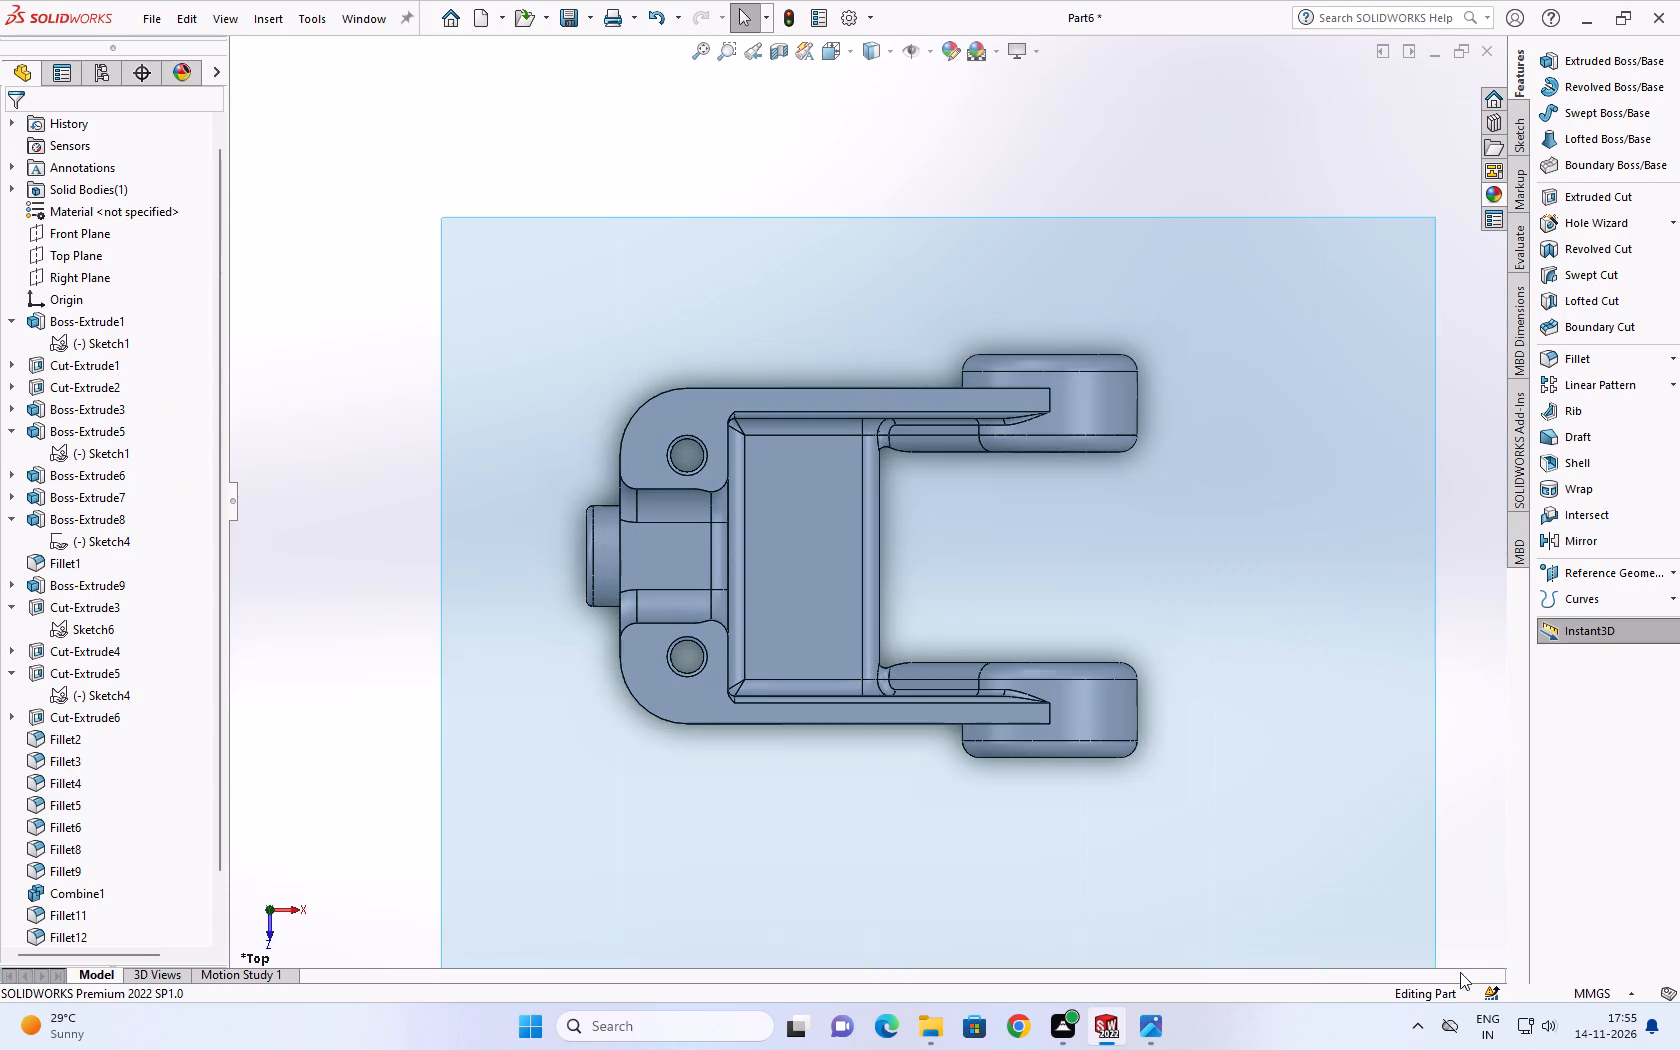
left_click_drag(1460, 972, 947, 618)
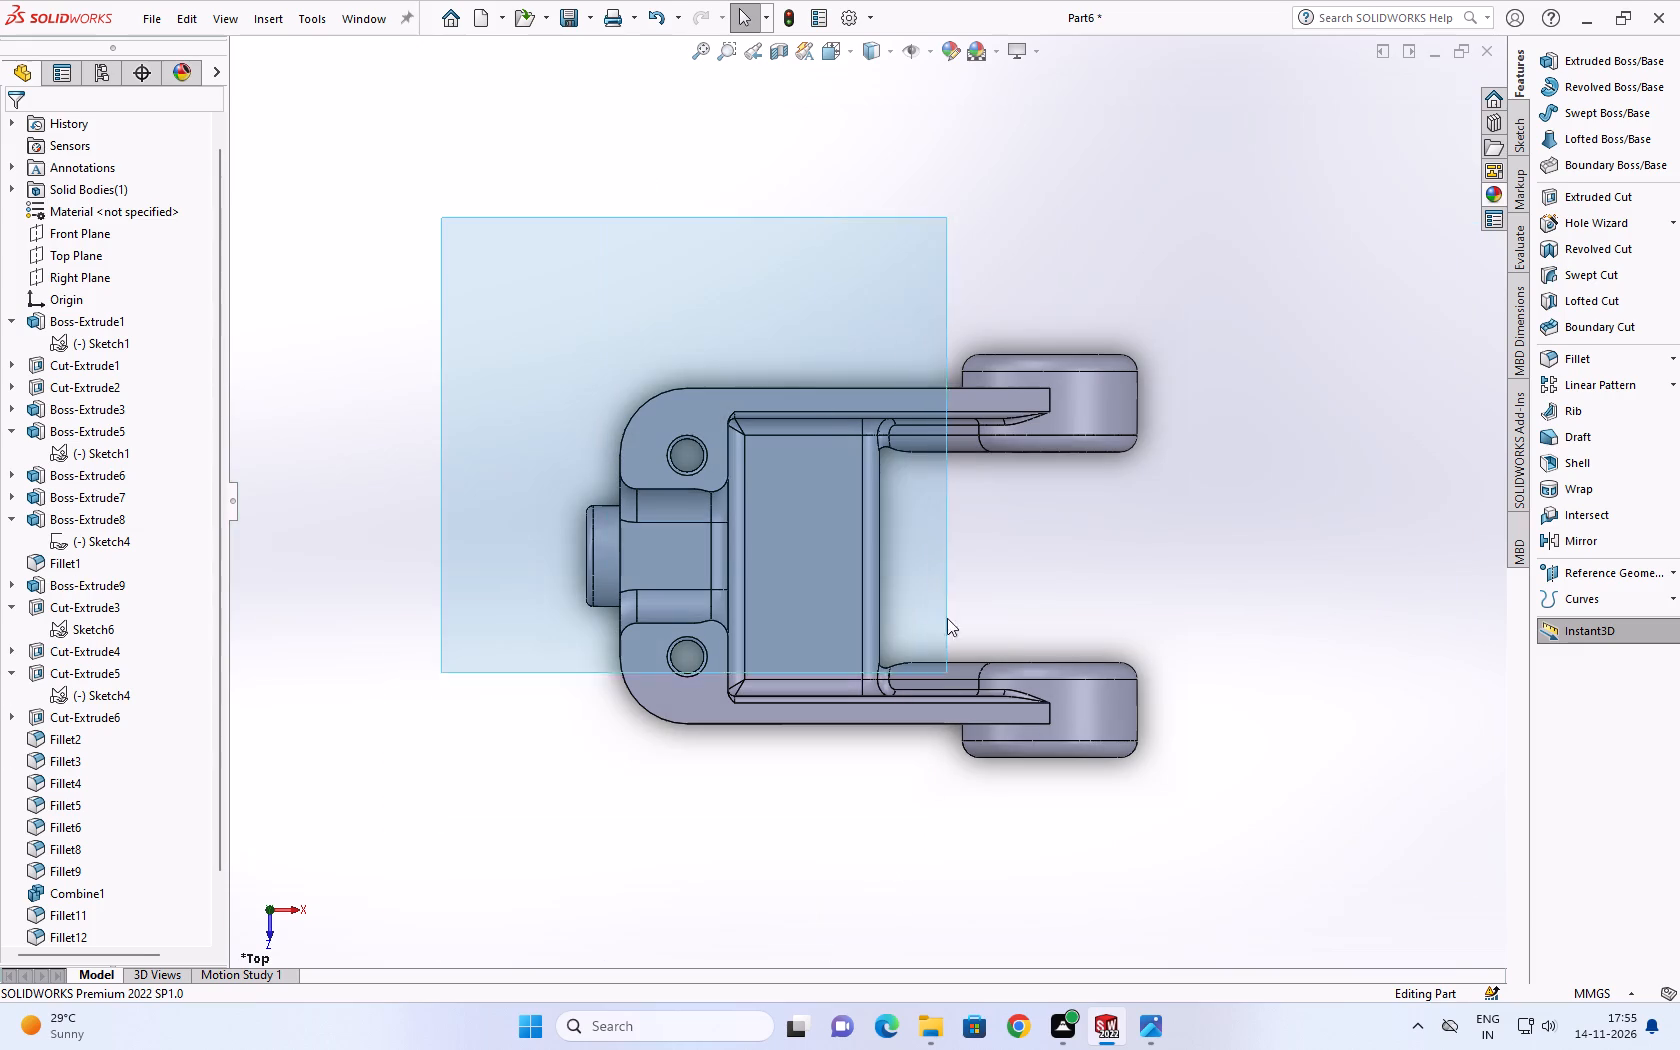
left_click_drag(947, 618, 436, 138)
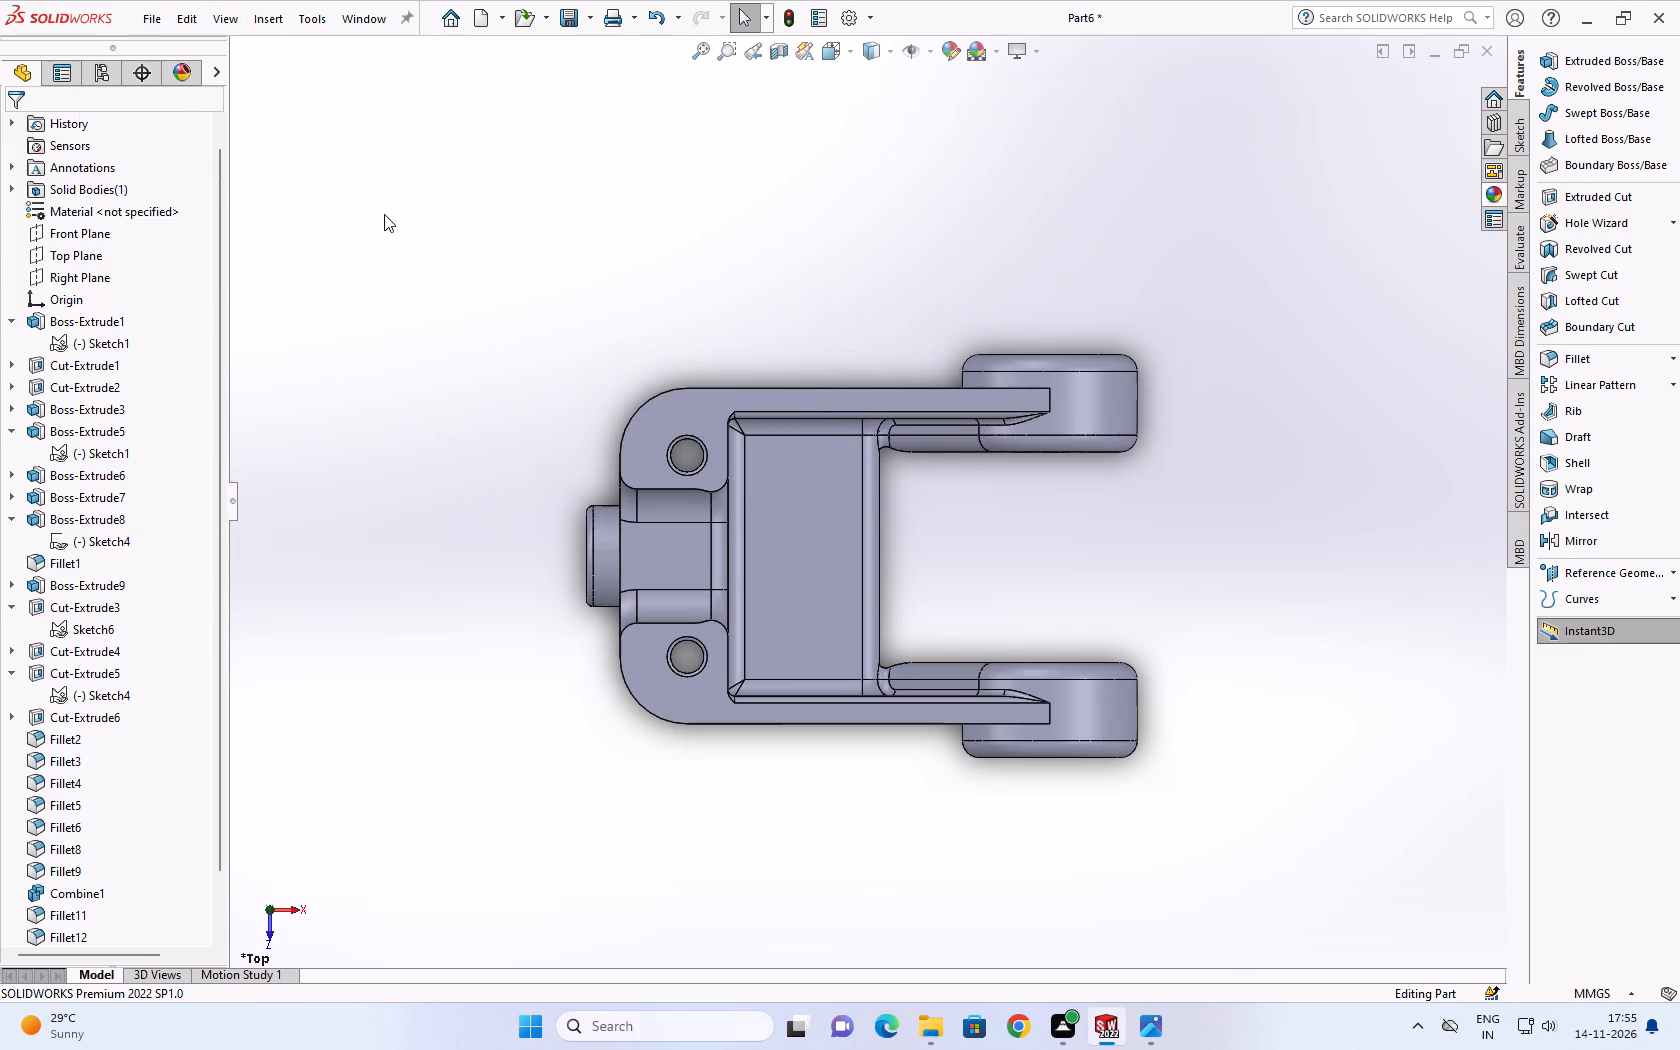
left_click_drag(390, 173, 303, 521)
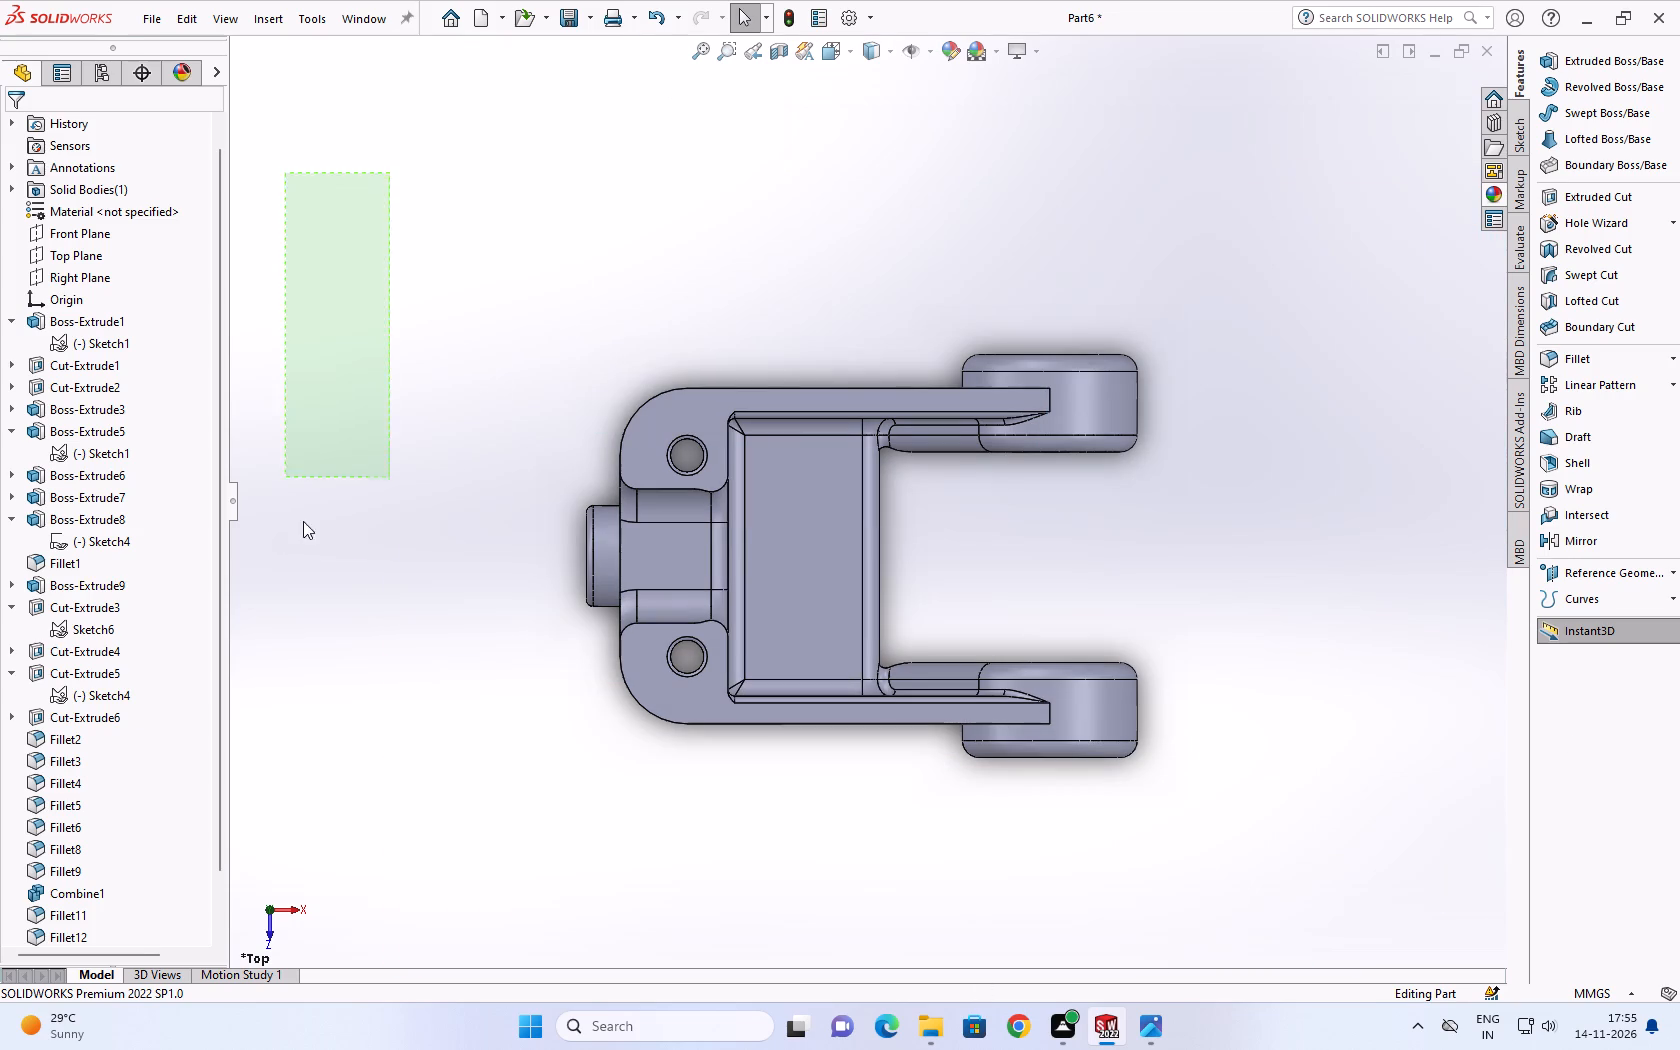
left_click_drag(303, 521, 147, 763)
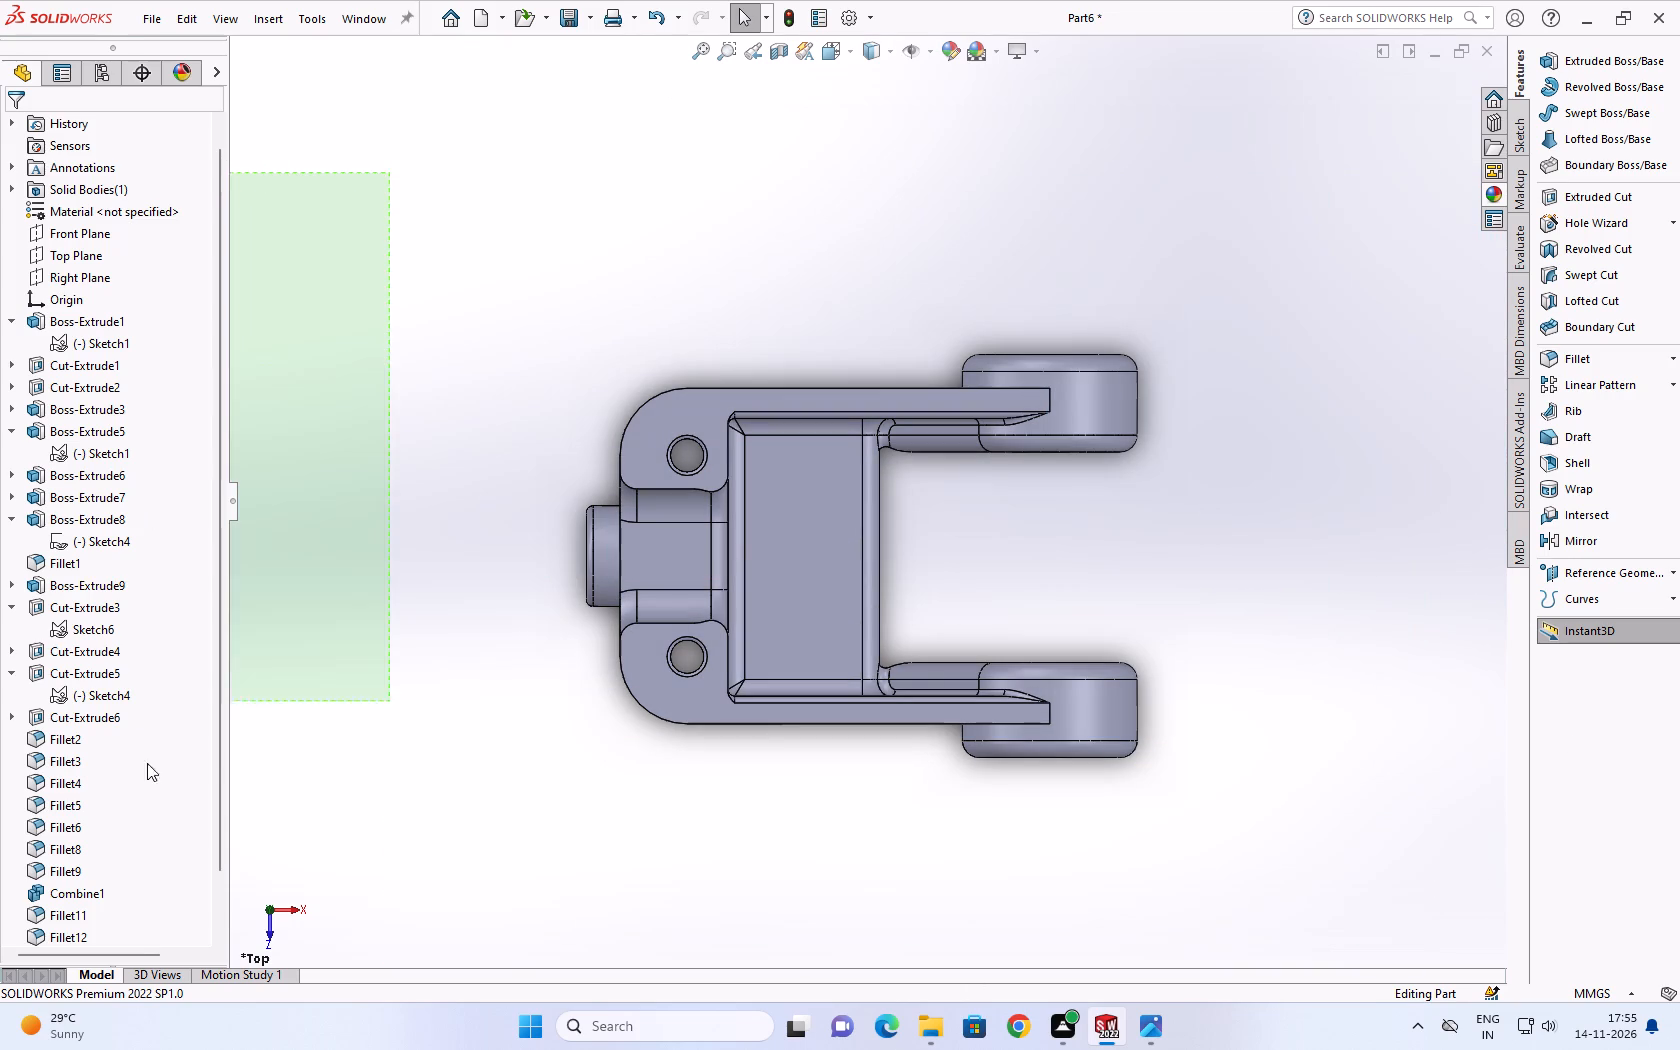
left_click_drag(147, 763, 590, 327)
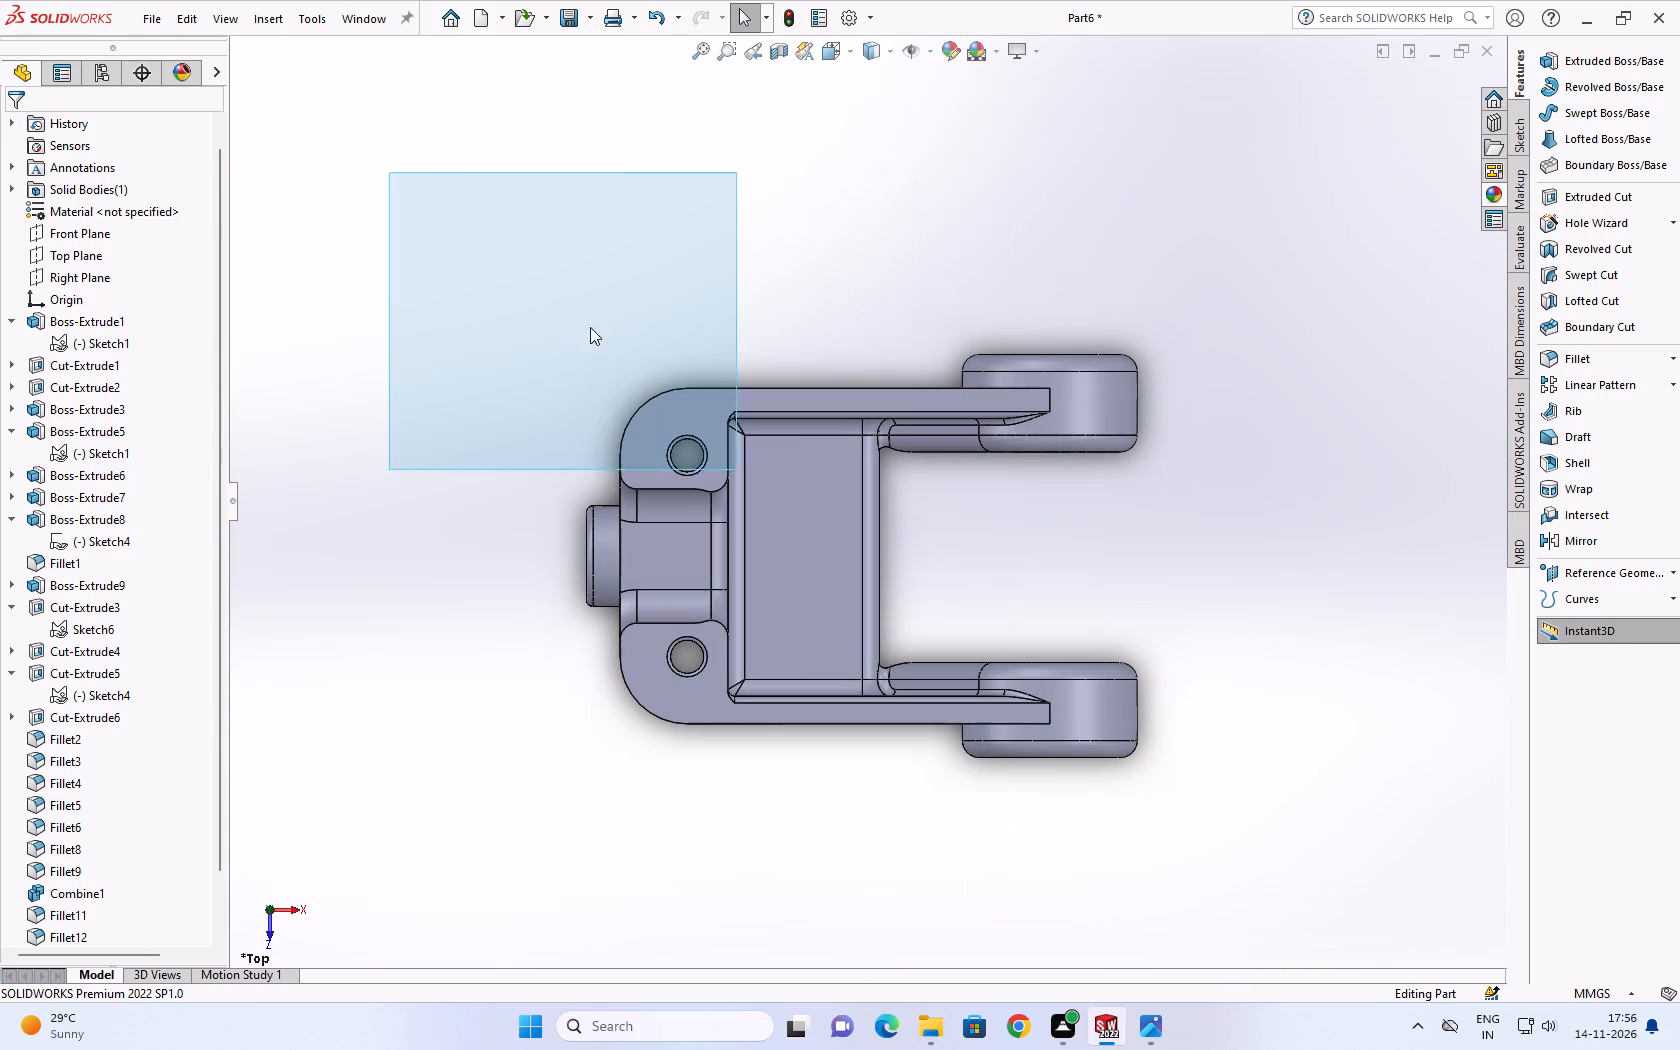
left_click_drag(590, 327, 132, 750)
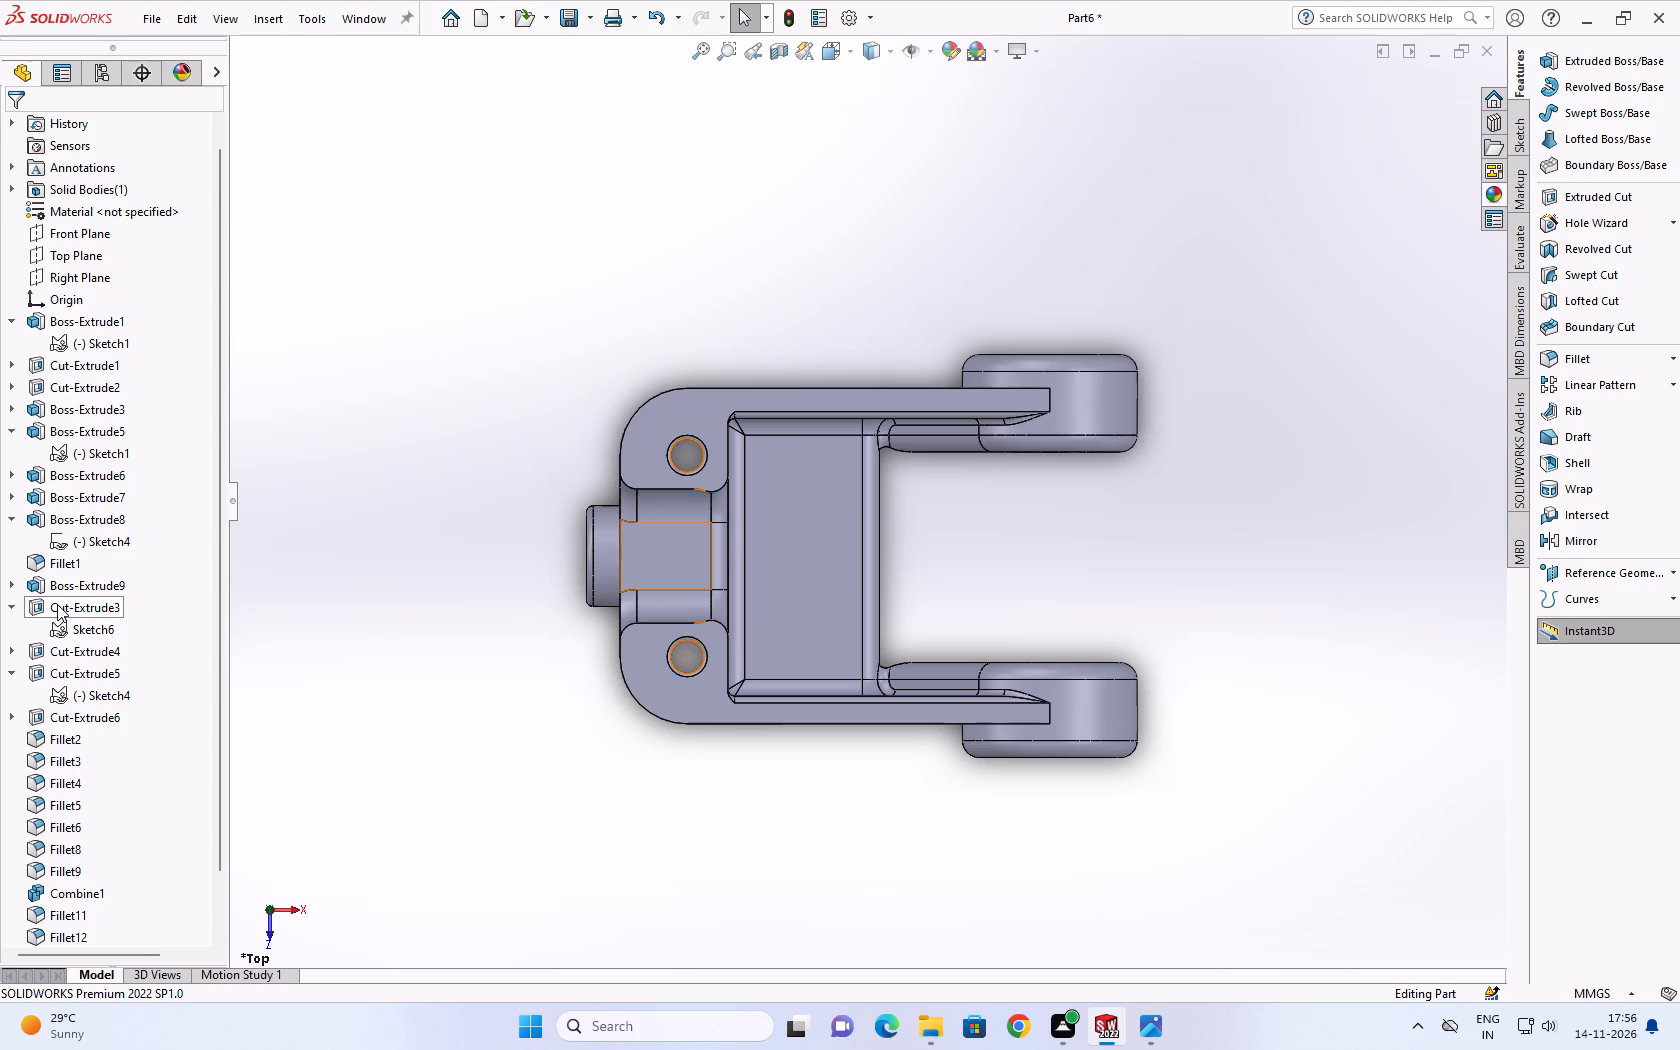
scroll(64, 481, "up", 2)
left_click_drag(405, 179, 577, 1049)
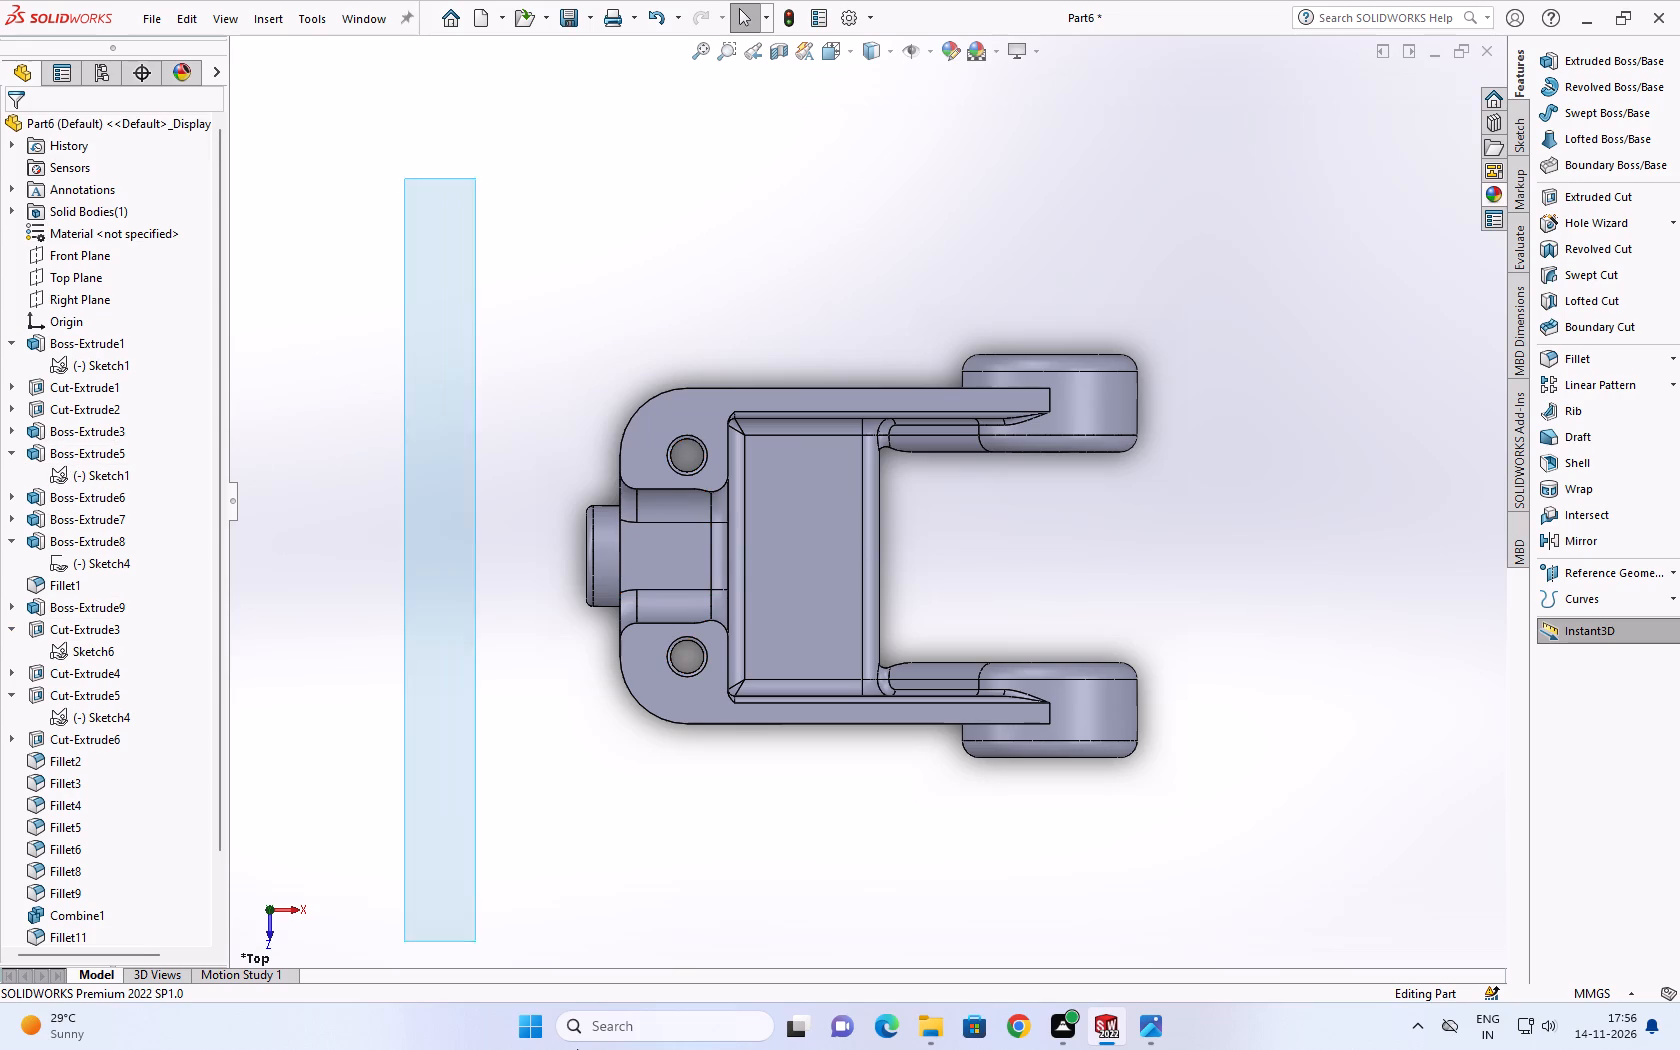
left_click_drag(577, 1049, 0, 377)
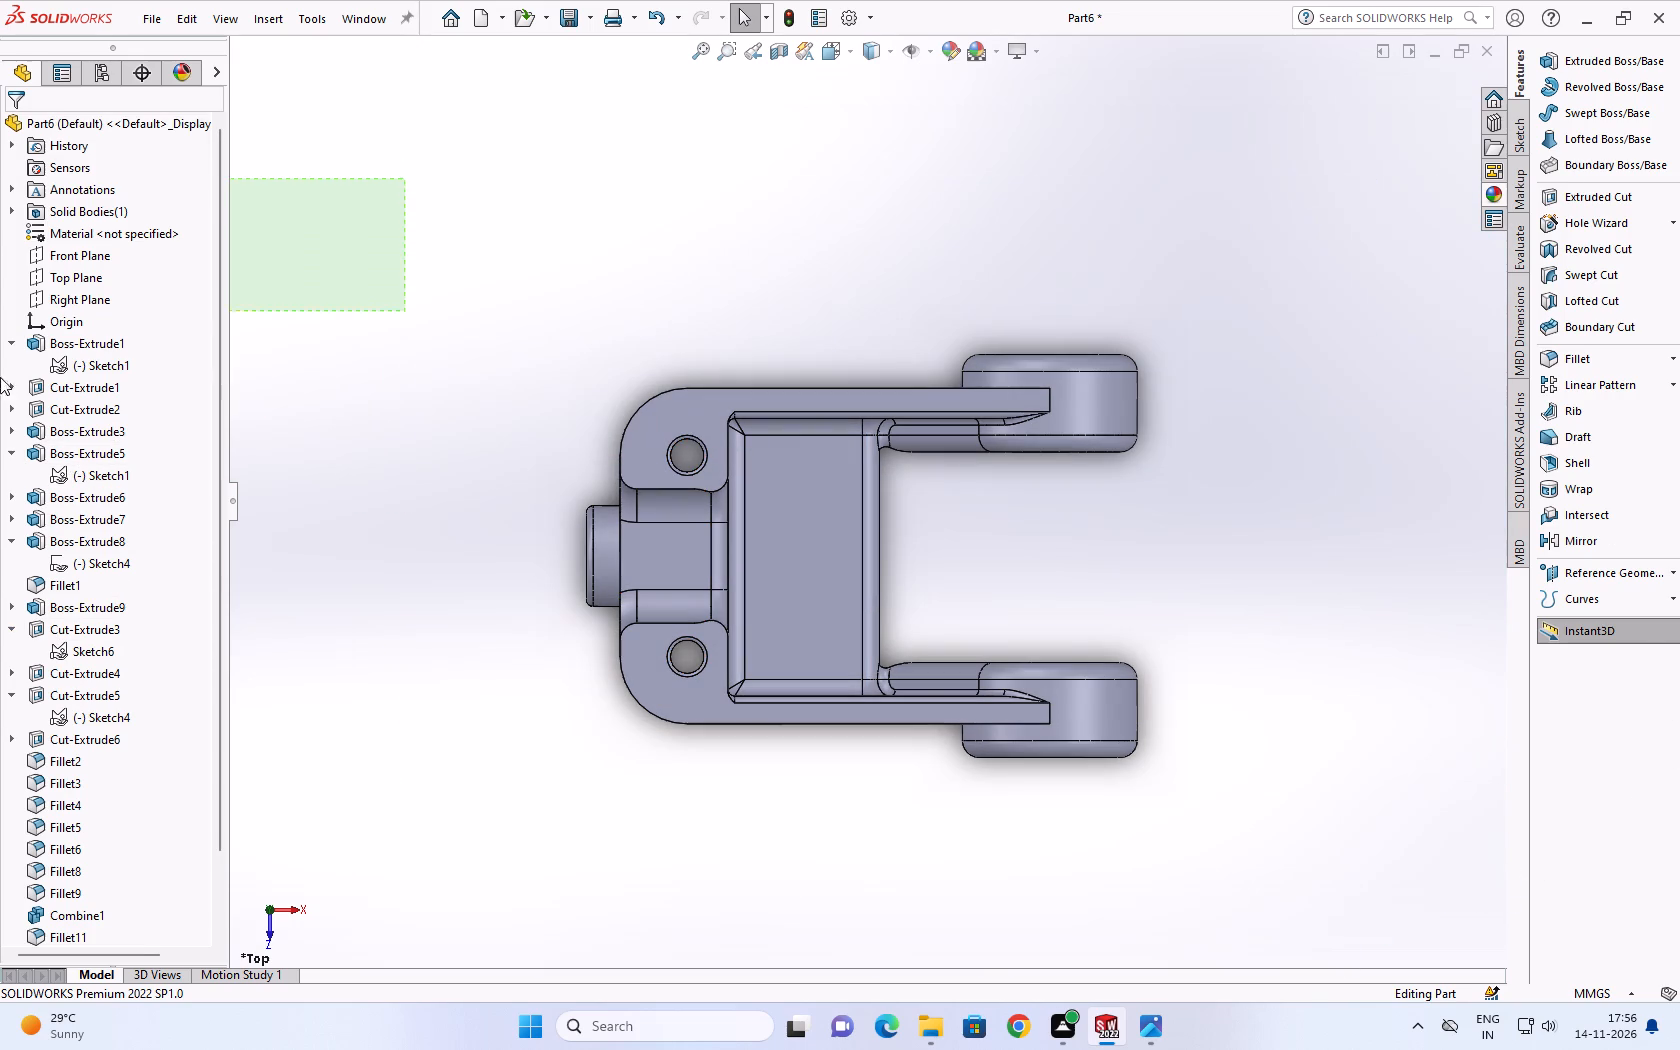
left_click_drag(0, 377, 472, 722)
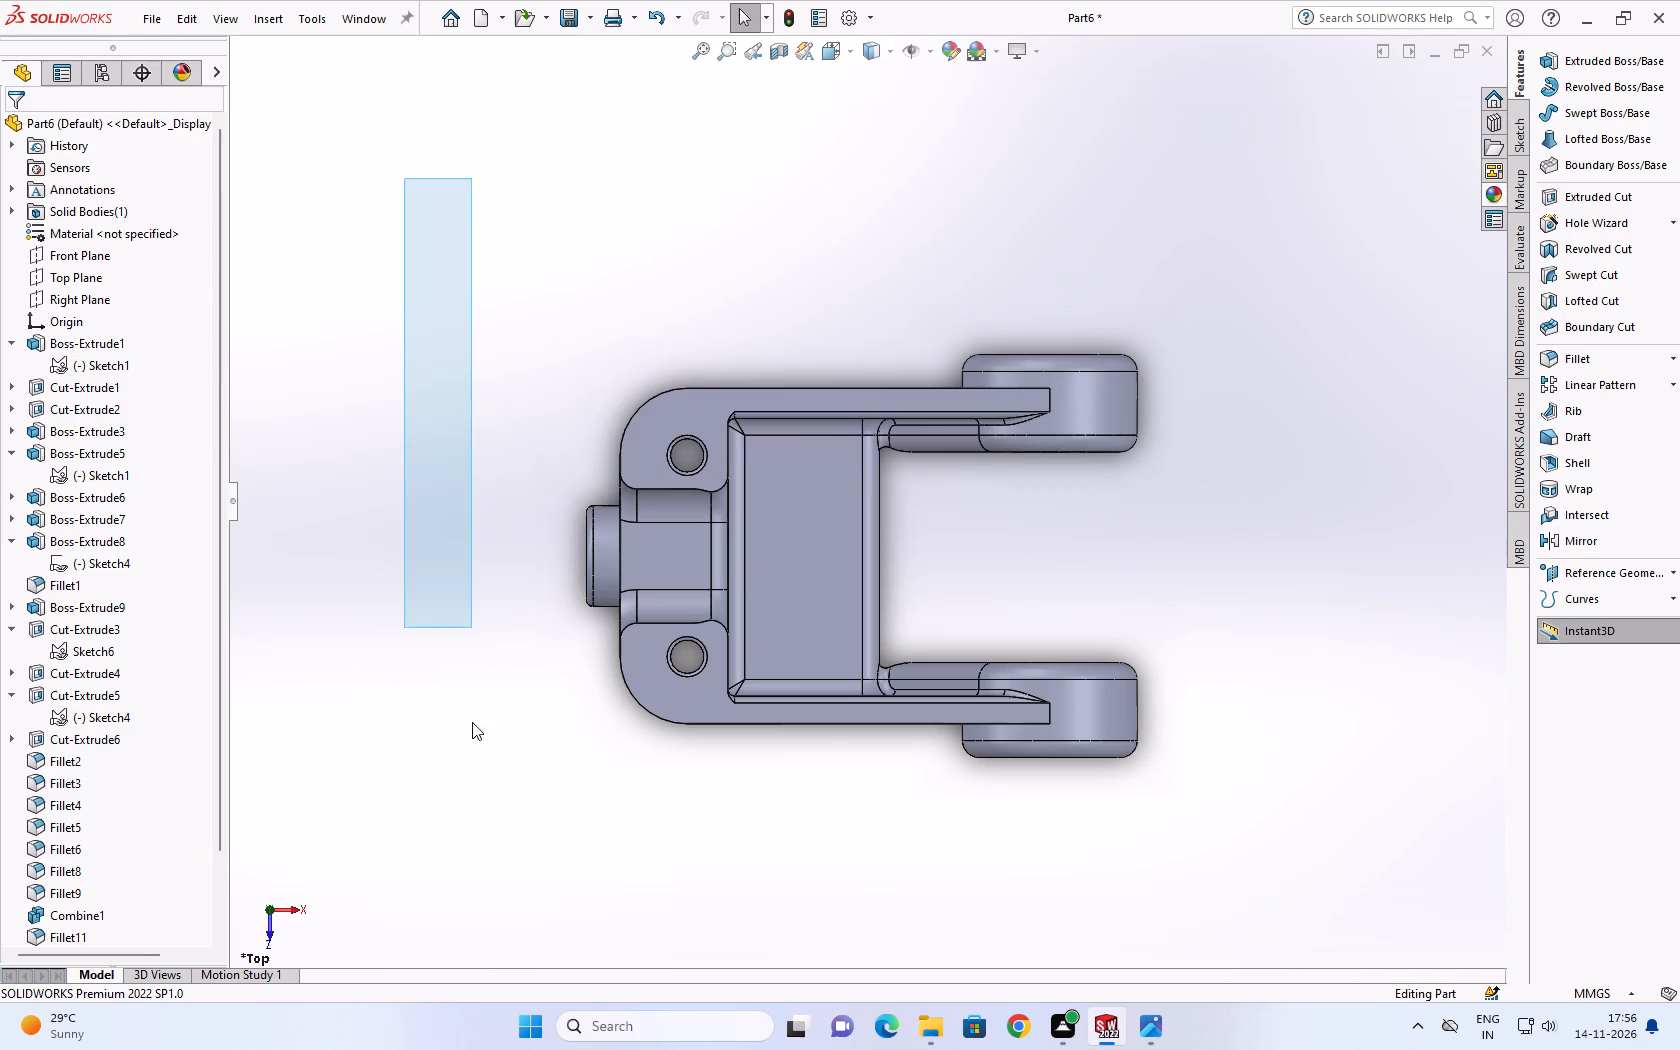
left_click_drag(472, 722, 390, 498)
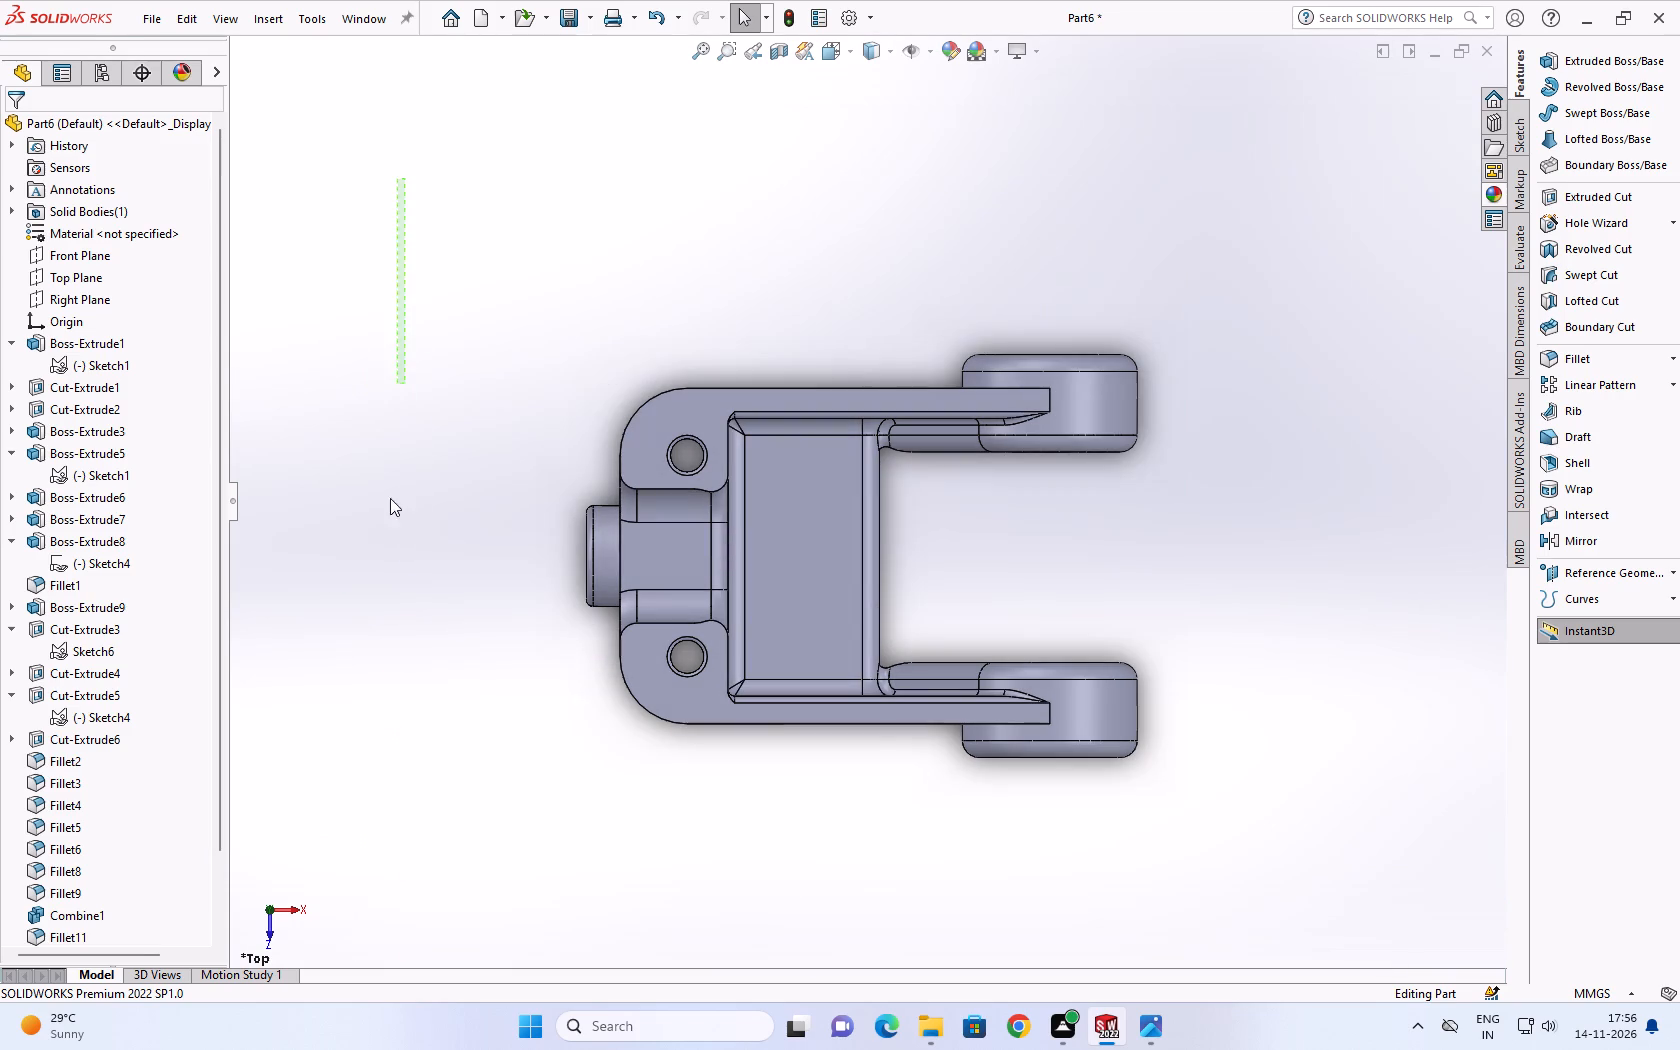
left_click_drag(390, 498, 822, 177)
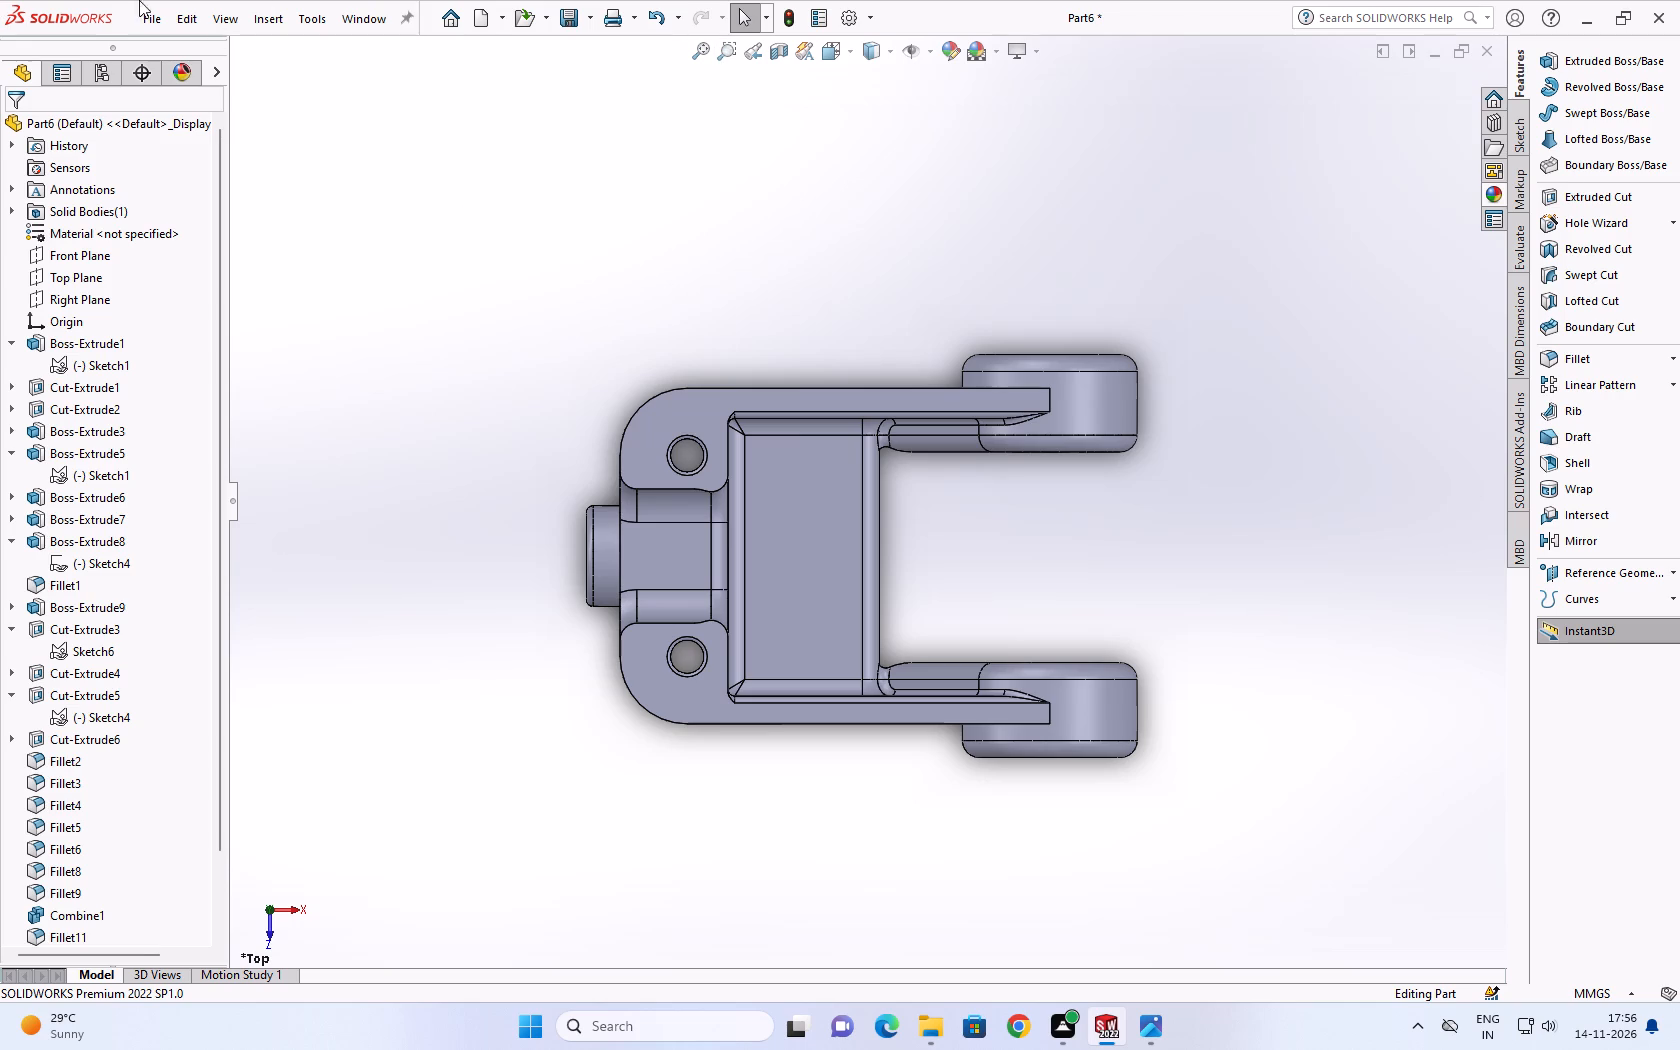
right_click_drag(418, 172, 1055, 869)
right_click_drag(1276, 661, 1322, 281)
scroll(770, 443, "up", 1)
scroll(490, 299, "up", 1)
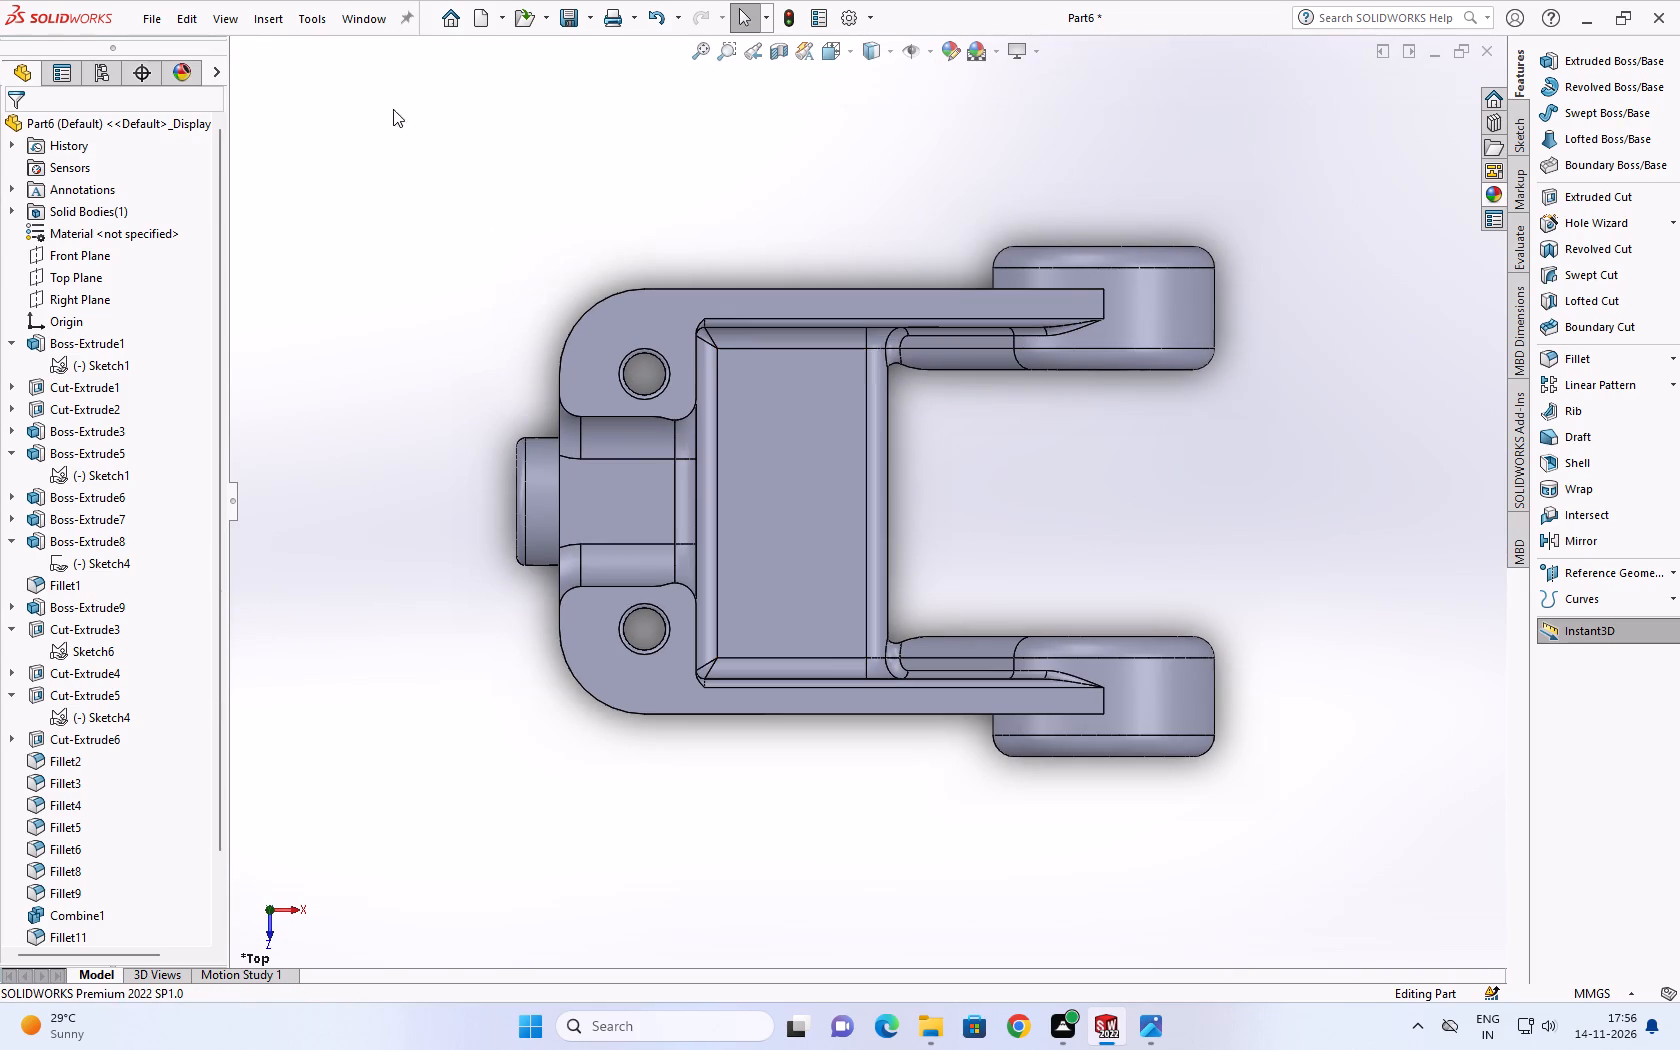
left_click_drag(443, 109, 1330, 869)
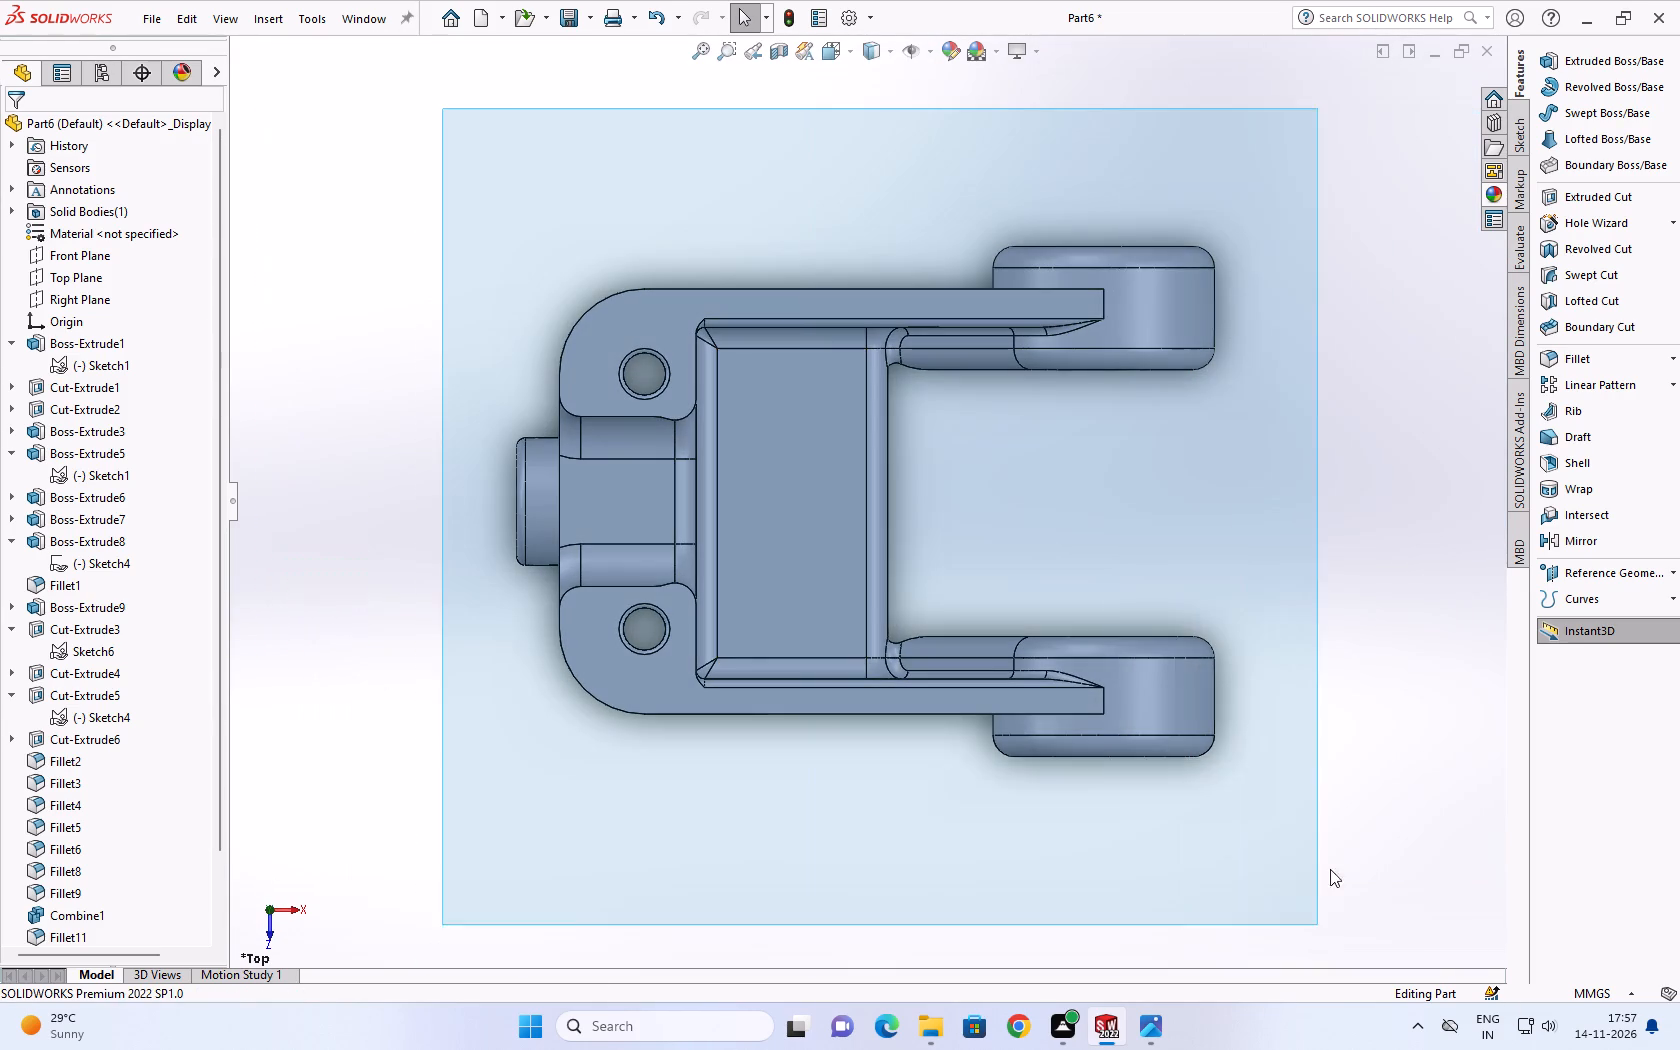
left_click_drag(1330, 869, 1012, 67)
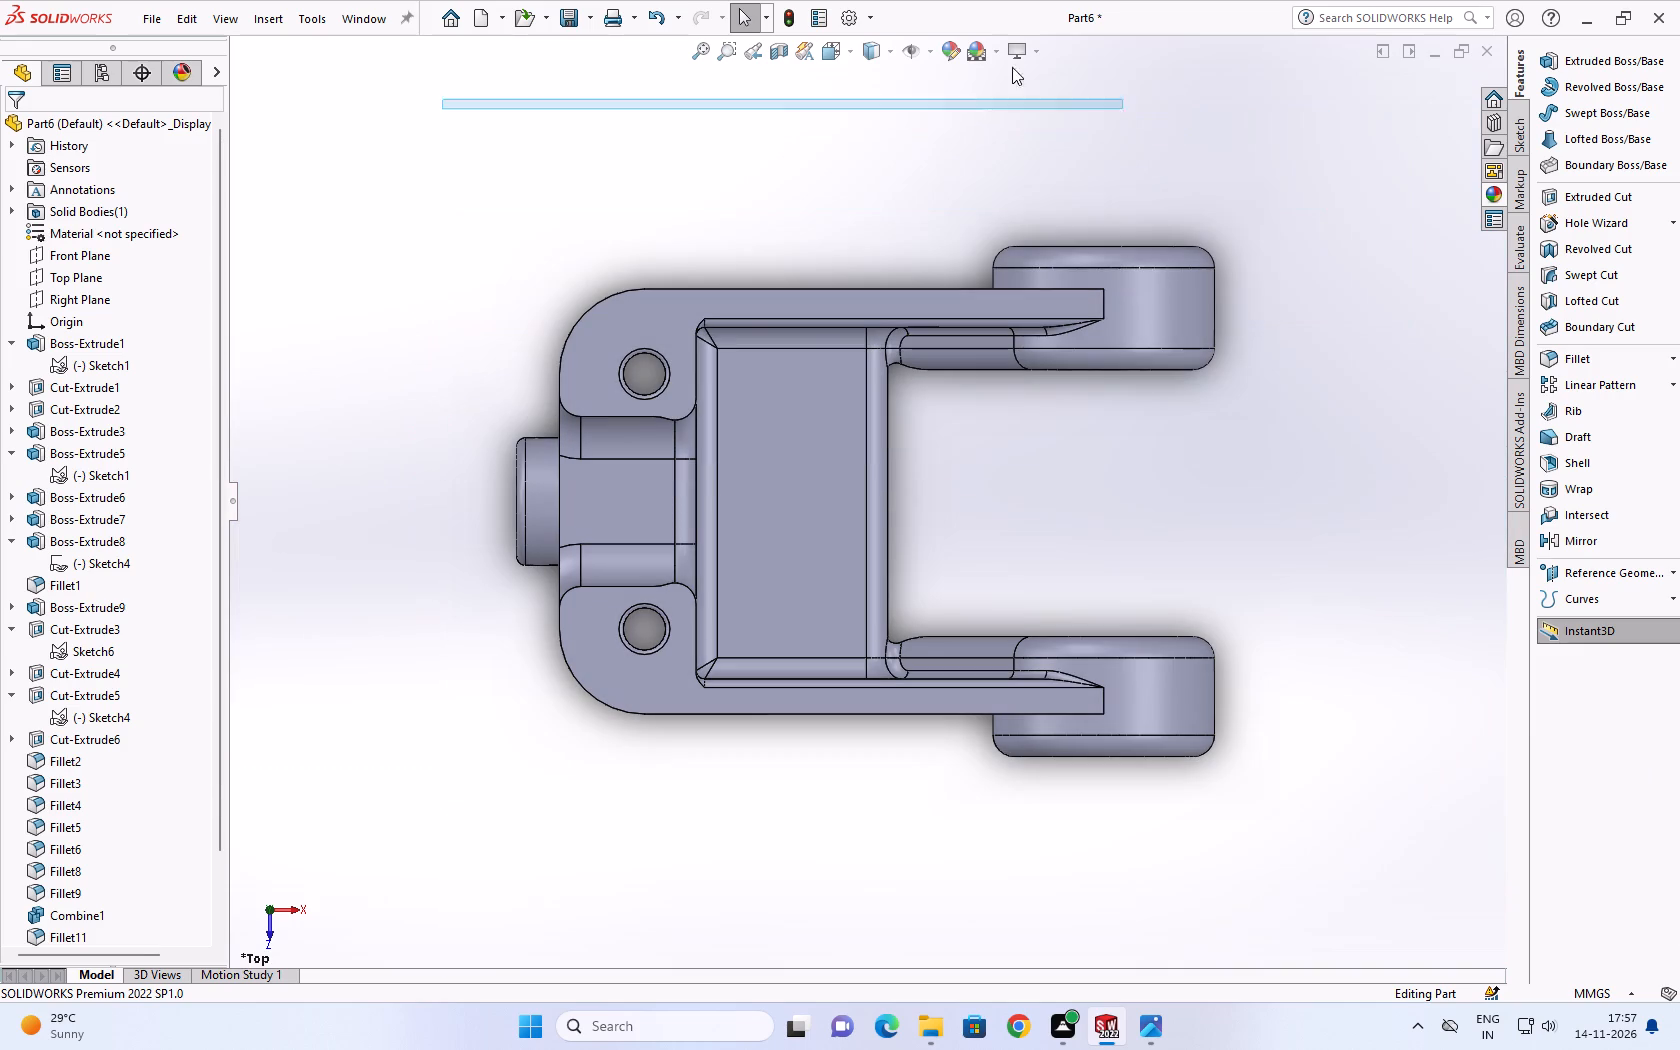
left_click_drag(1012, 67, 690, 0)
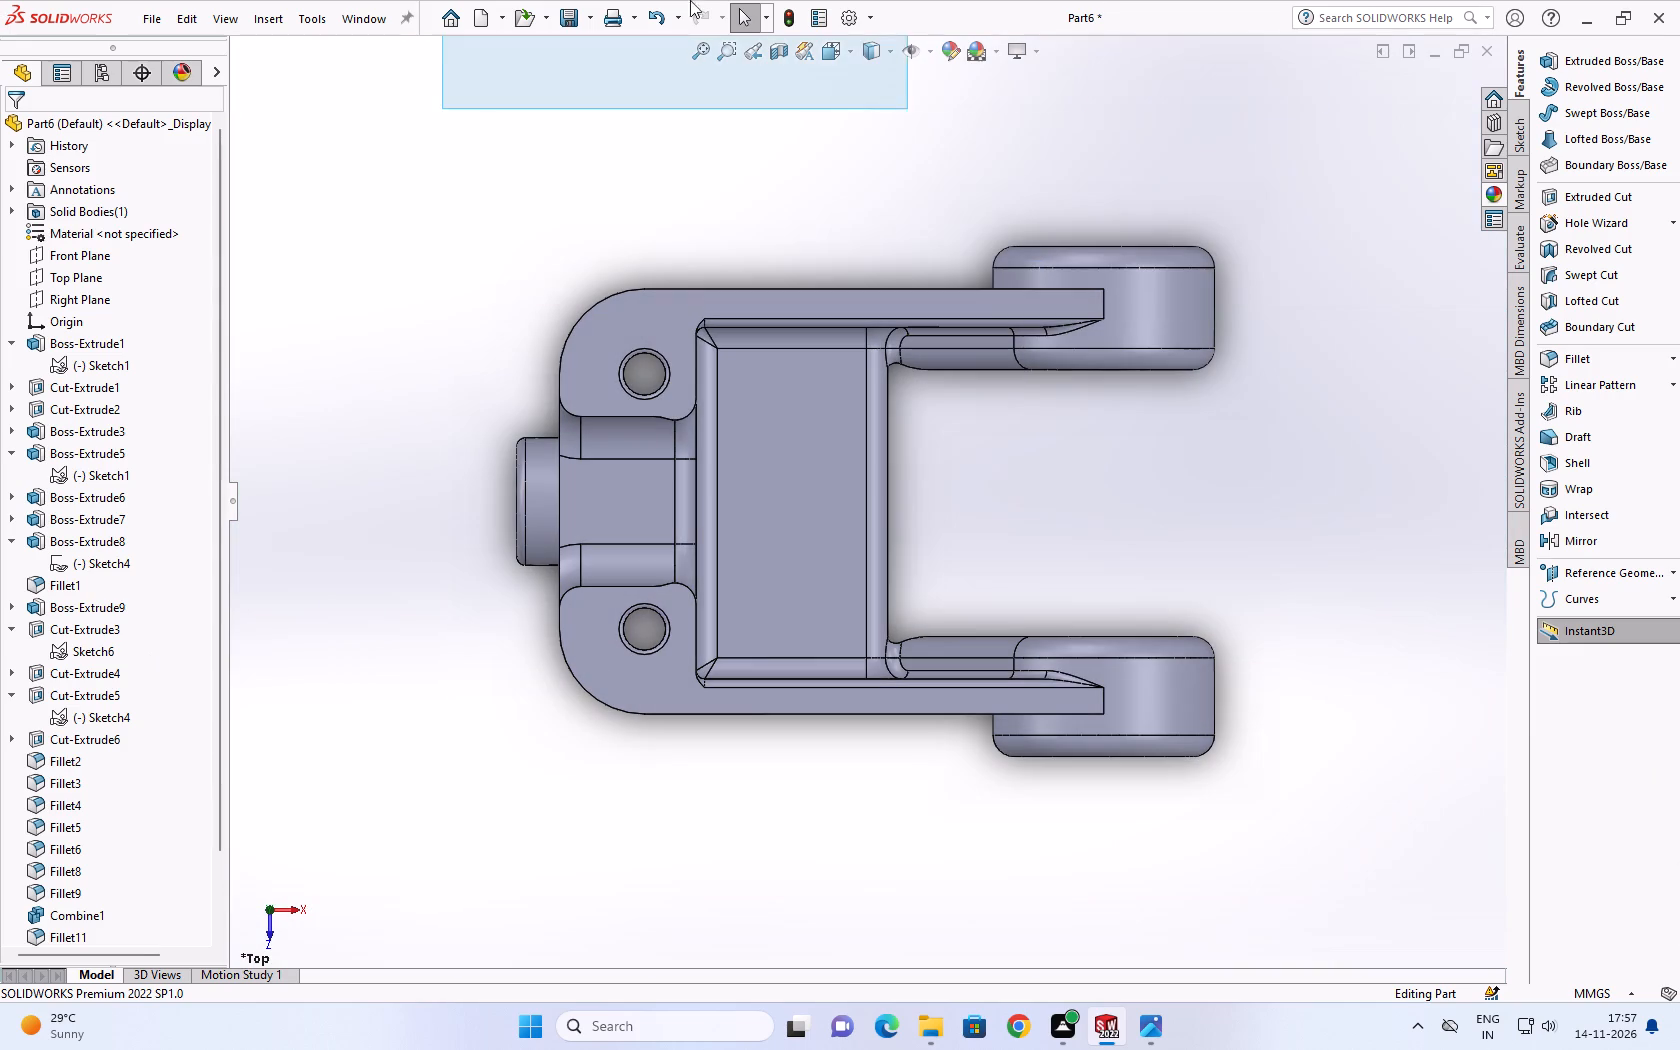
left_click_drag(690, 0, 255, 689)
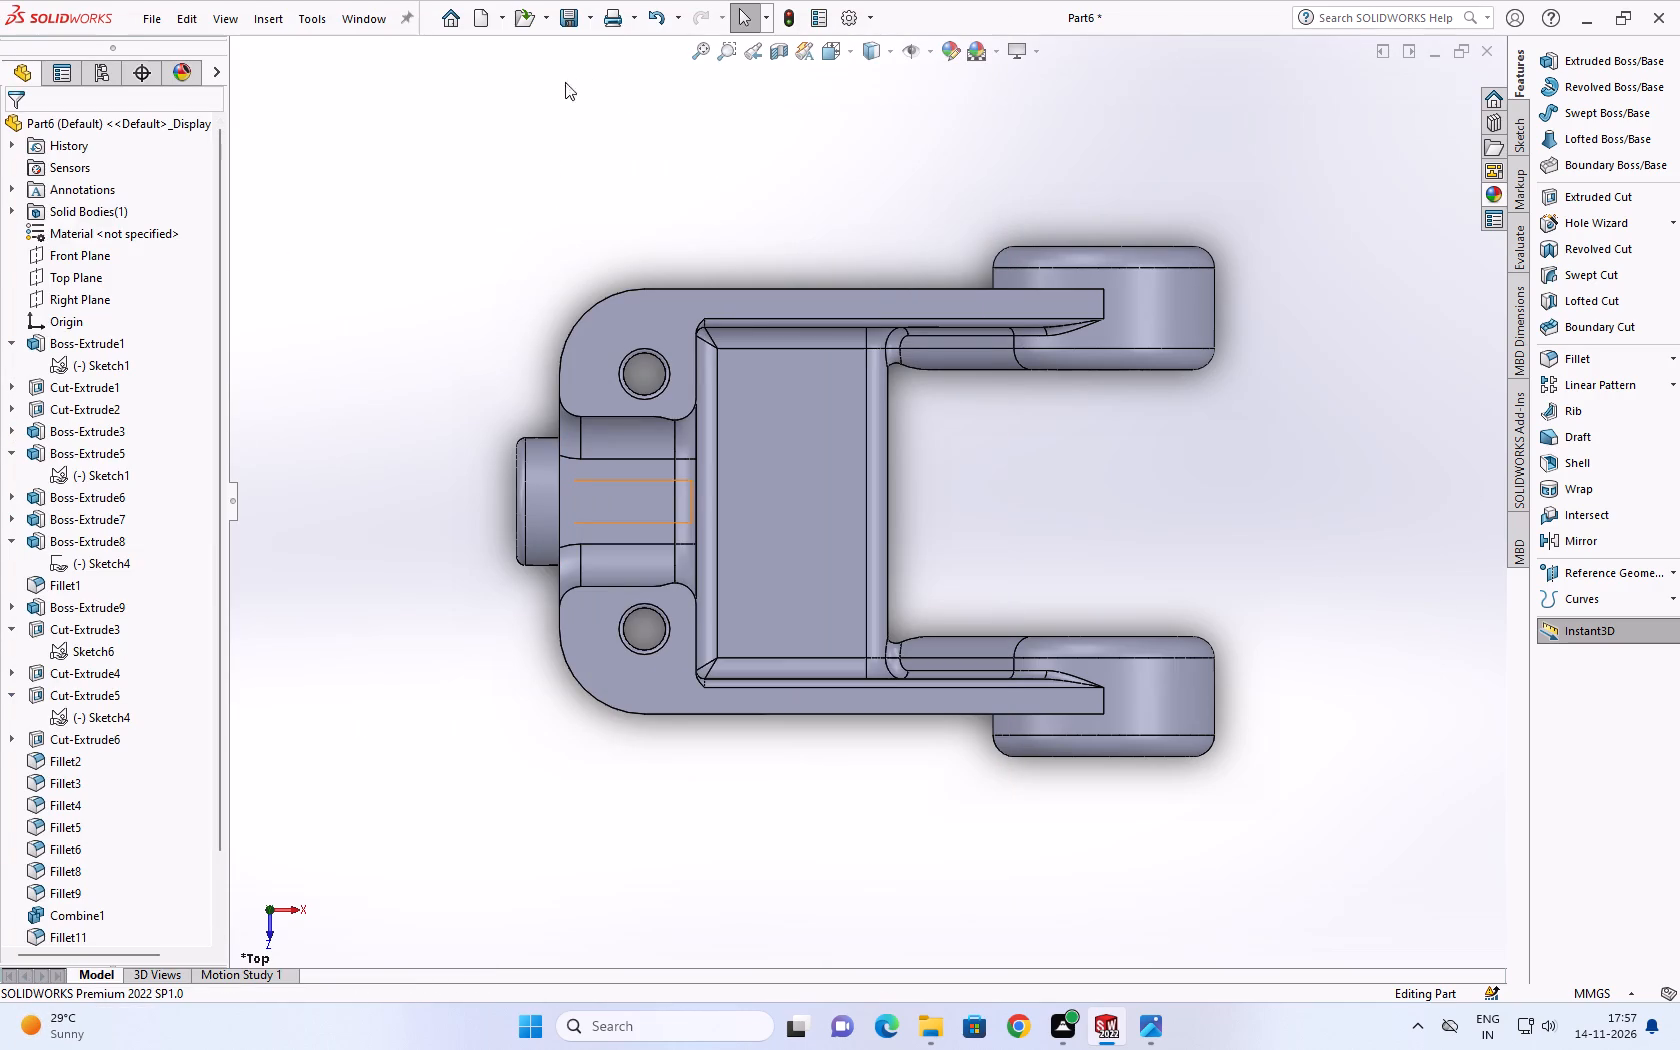
Check the bracket's underside and its end face in the Bottom and Left views, and return to the Top view.
right_click_drag(441, 180, 490, 766)
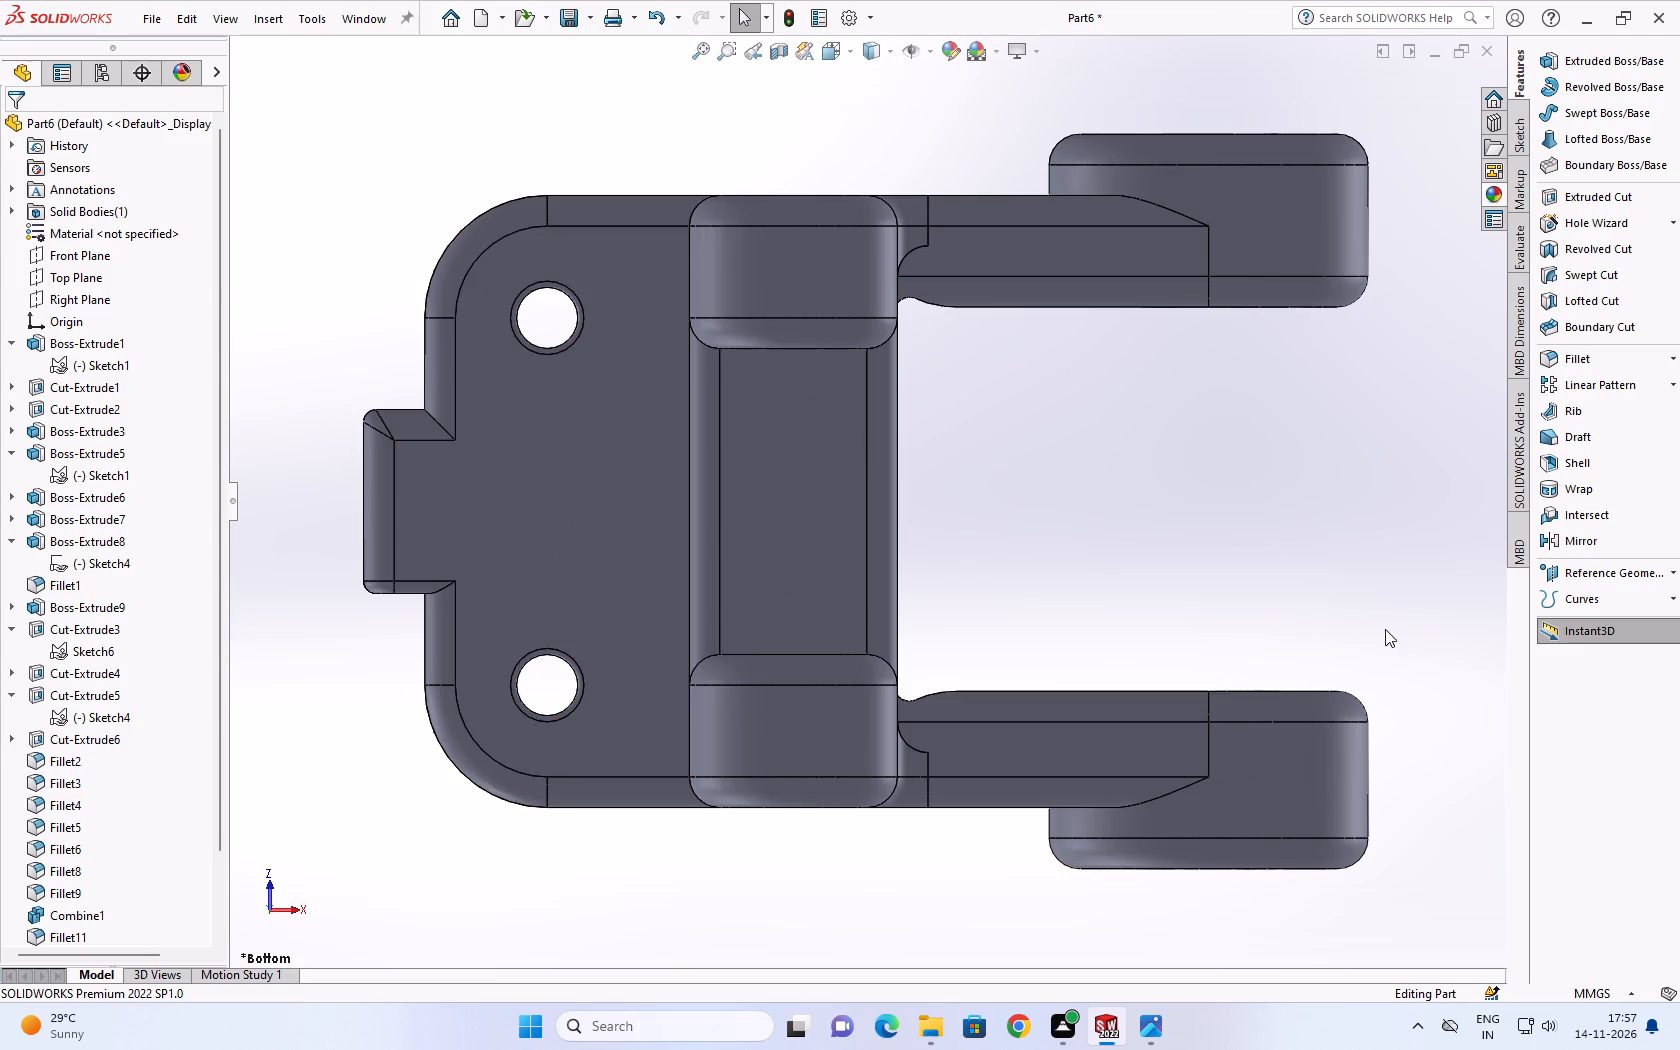
right_click_drag(1393, 604, 1379, 407)
right_click_drag(555, 53, 610, 622)
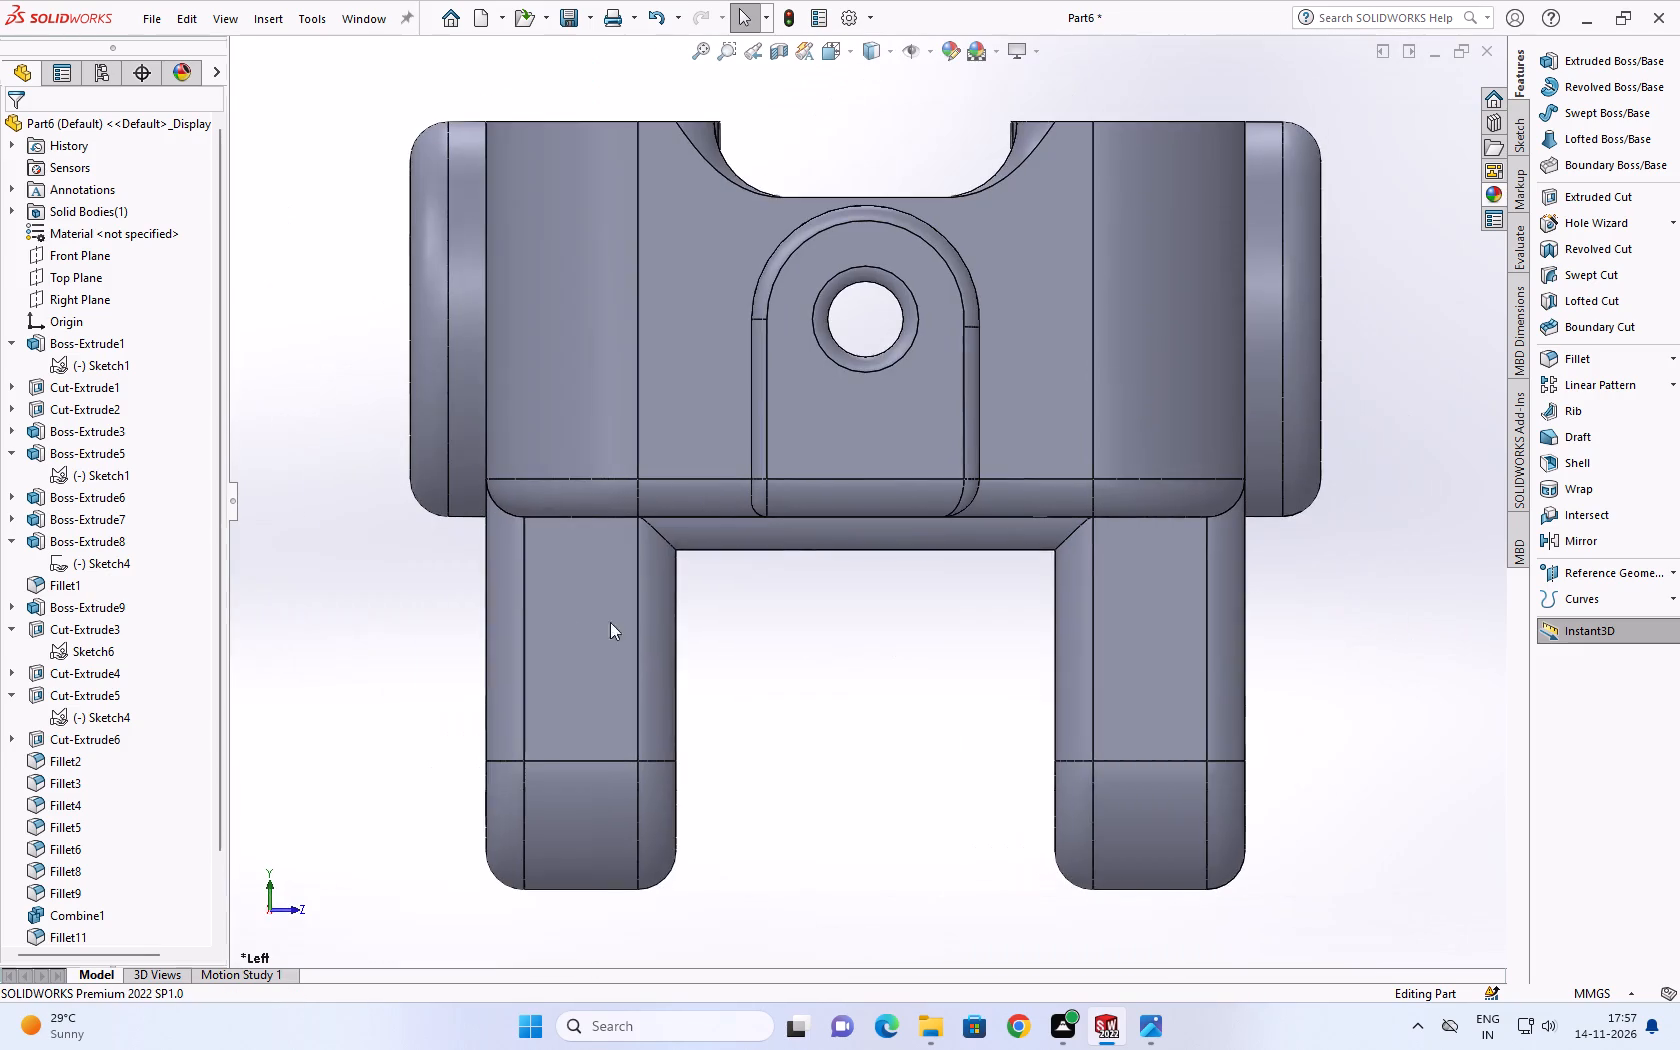
right_click_drag(610, 622, 746, 610)
right_click_drag(1392, 847, 1424, 499)
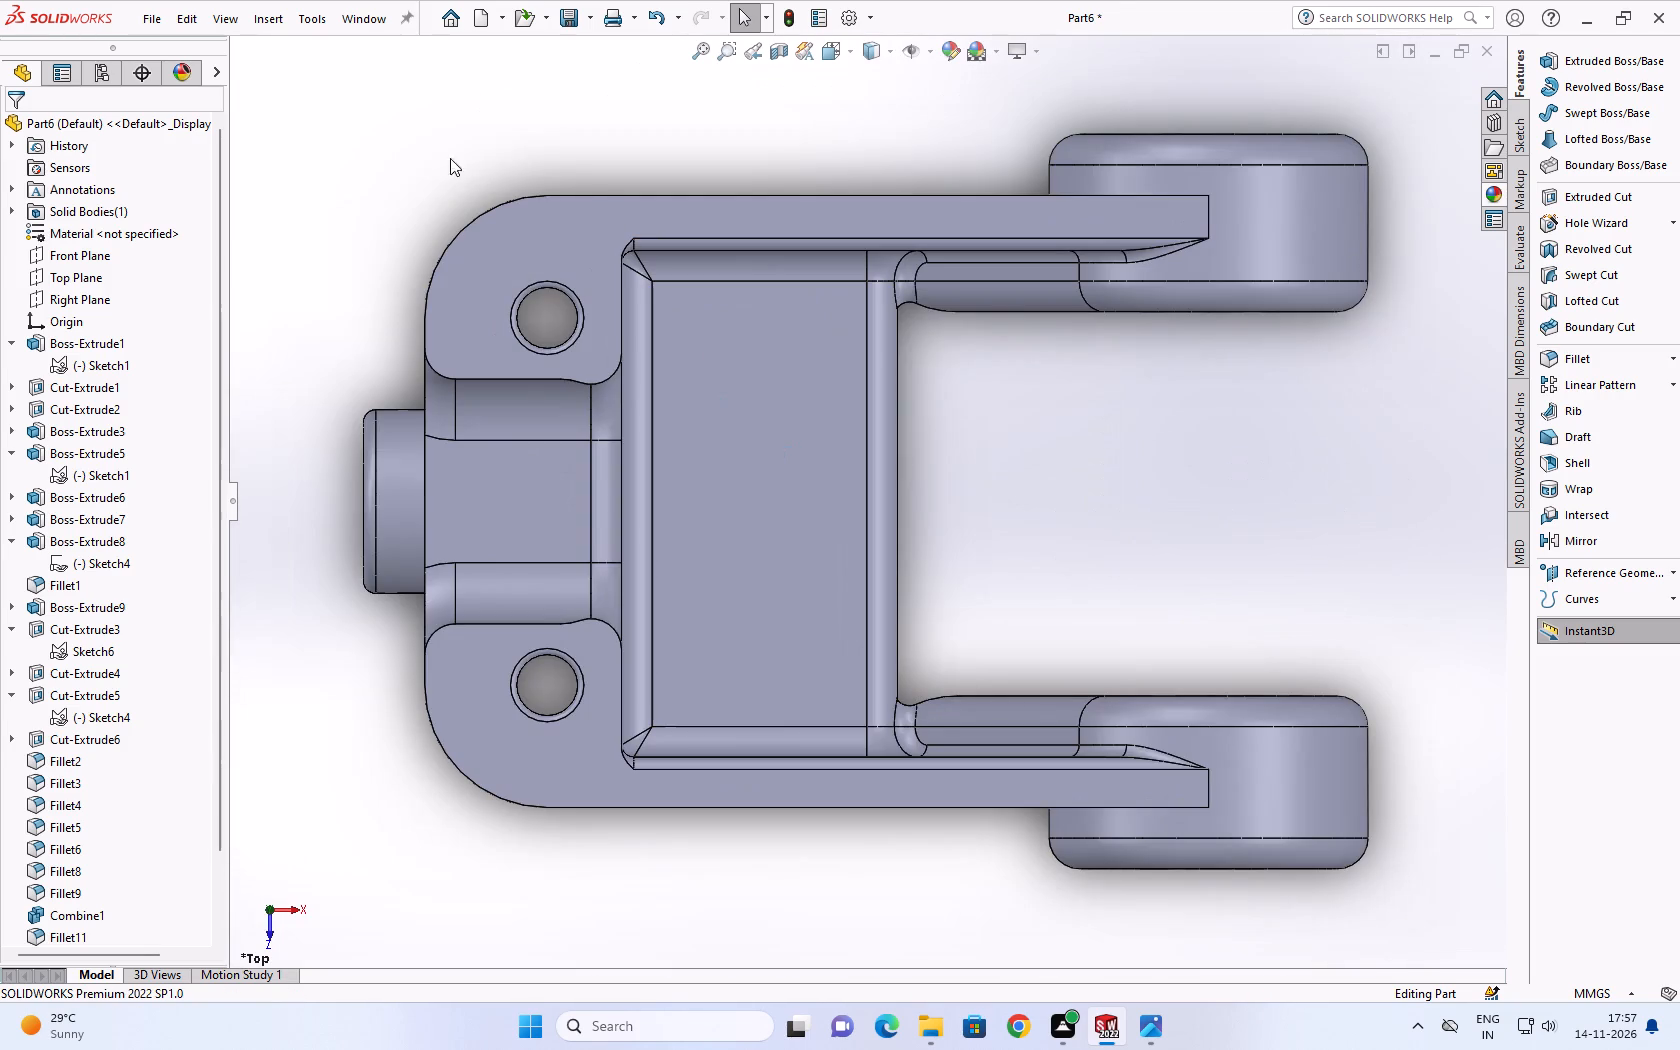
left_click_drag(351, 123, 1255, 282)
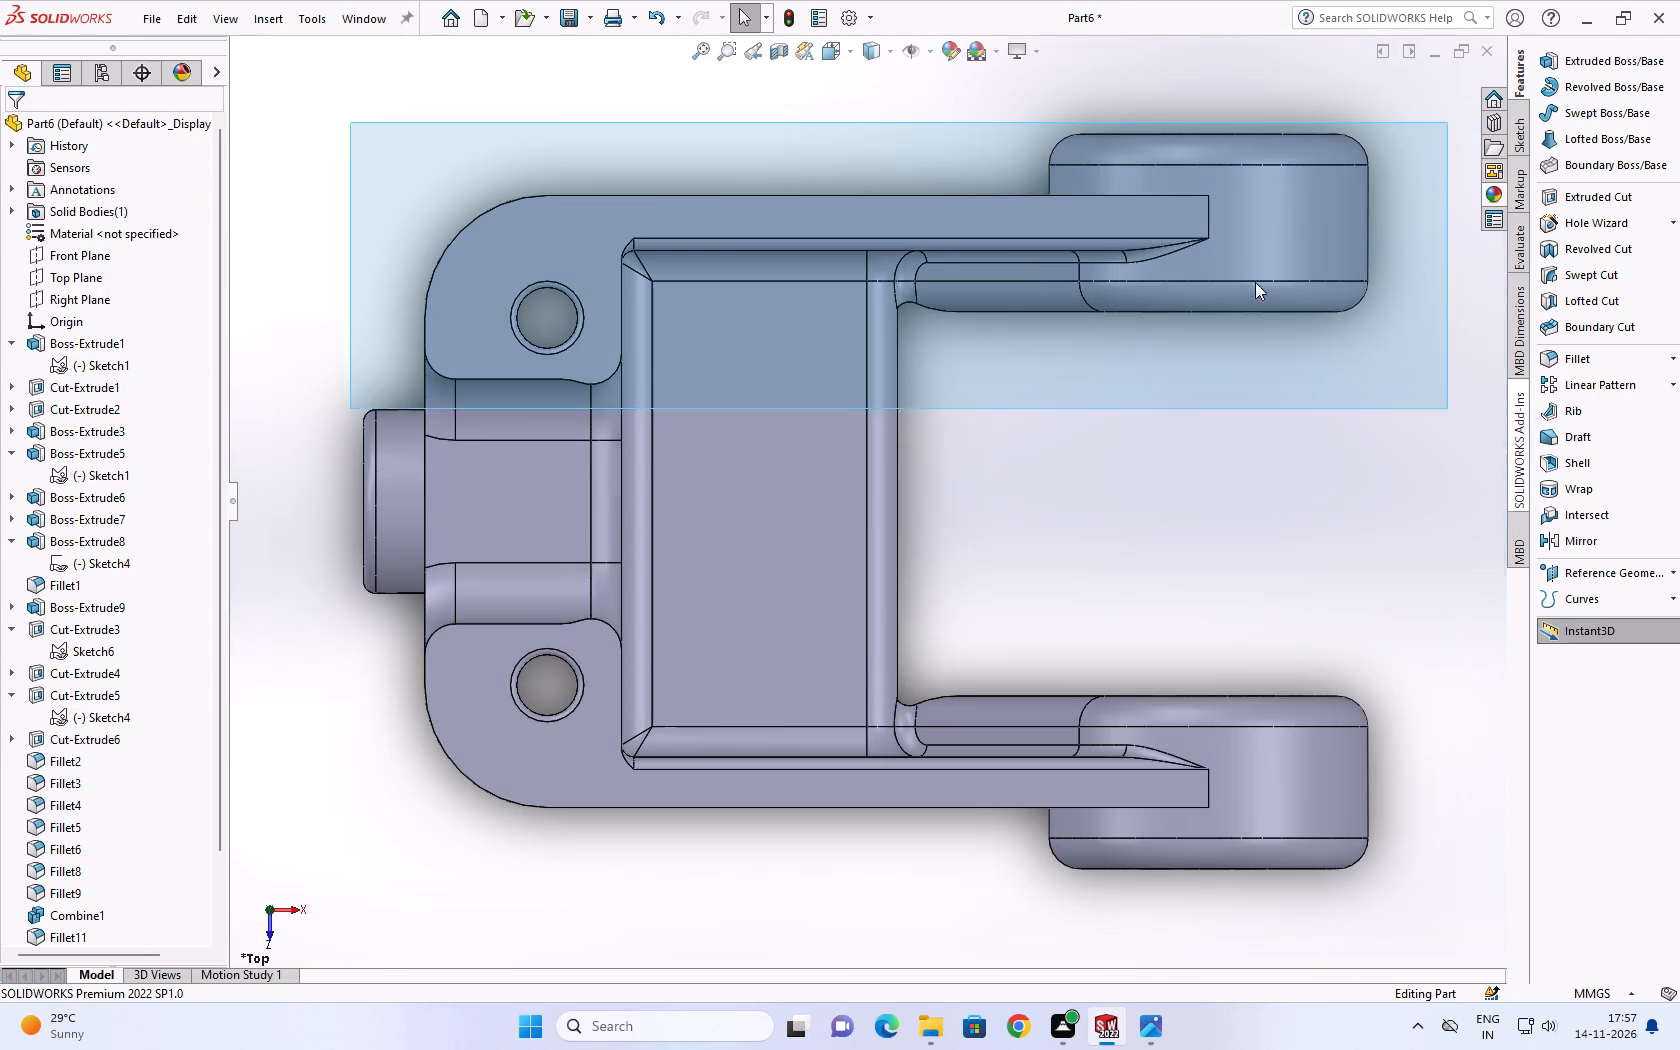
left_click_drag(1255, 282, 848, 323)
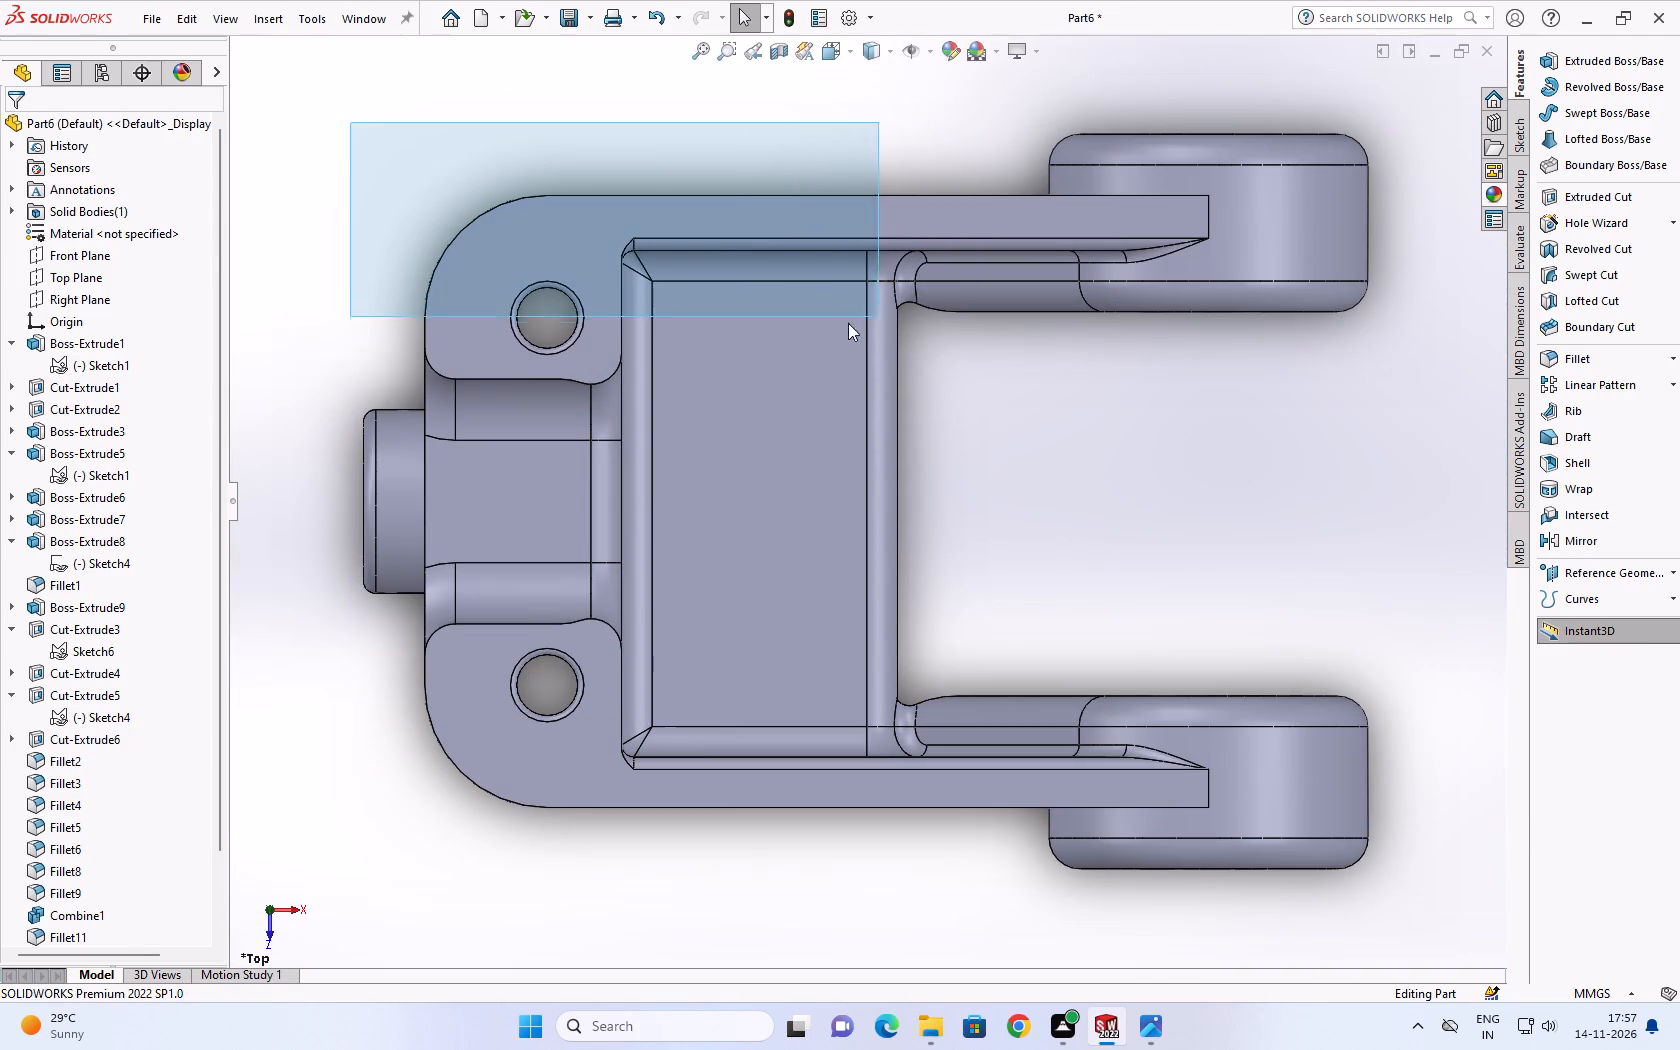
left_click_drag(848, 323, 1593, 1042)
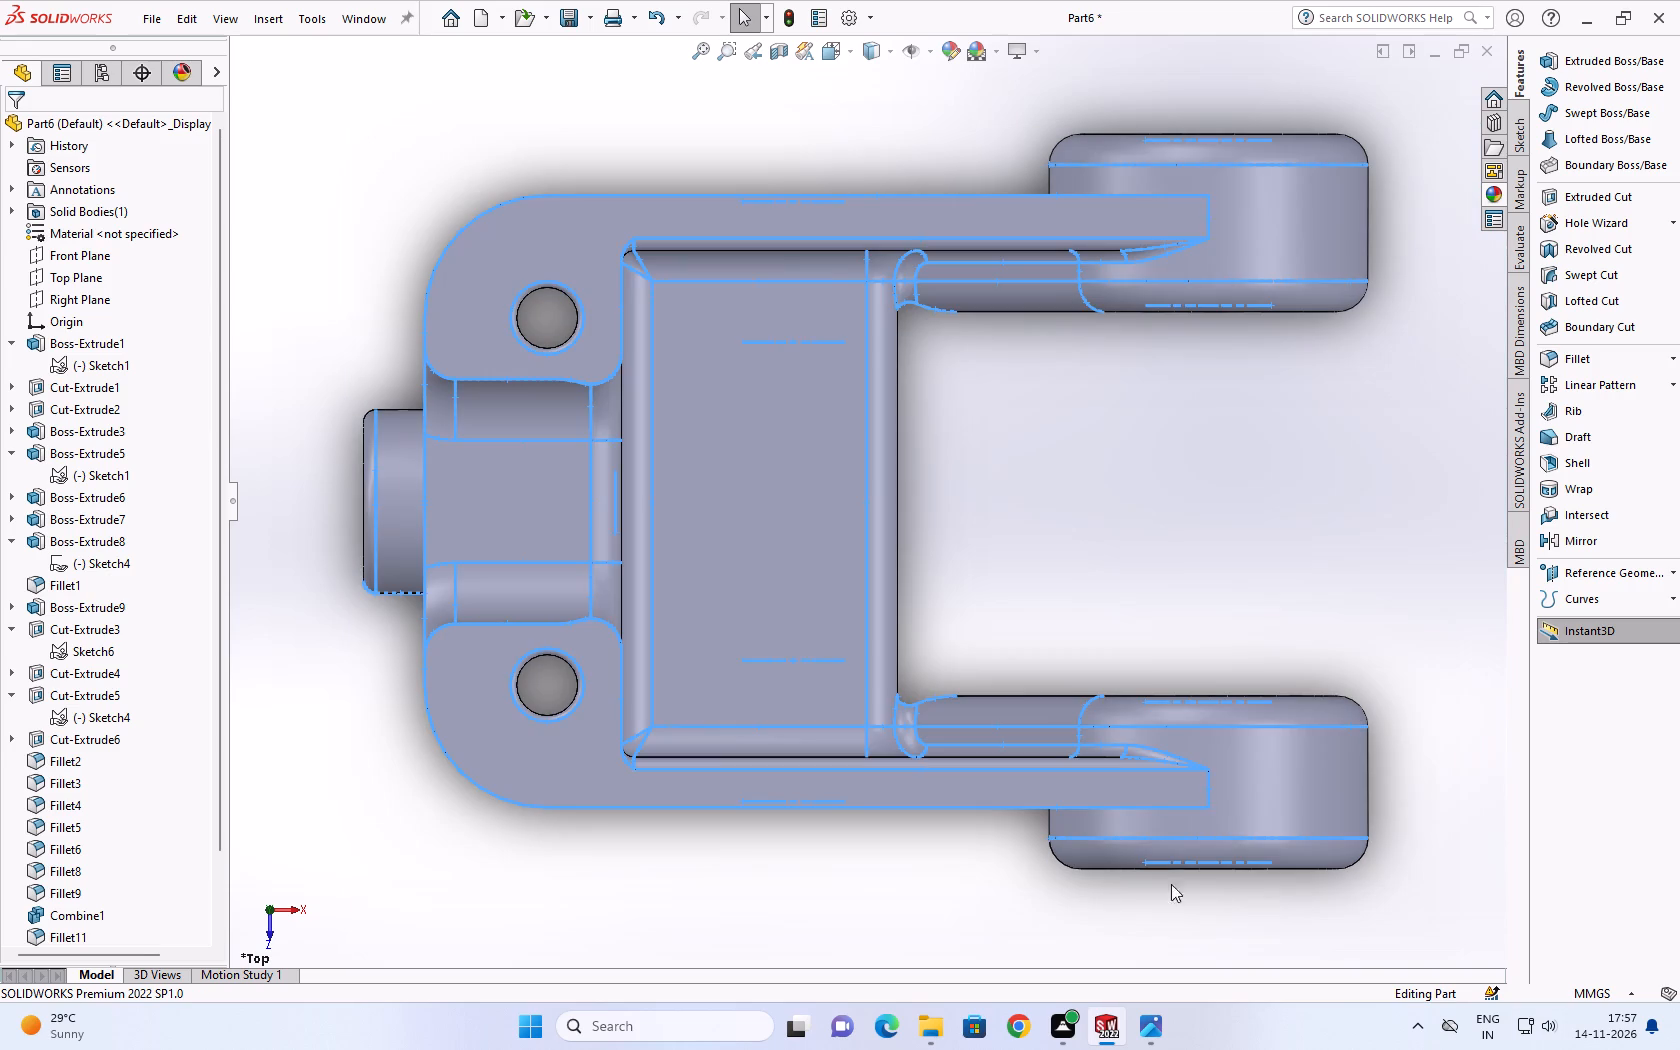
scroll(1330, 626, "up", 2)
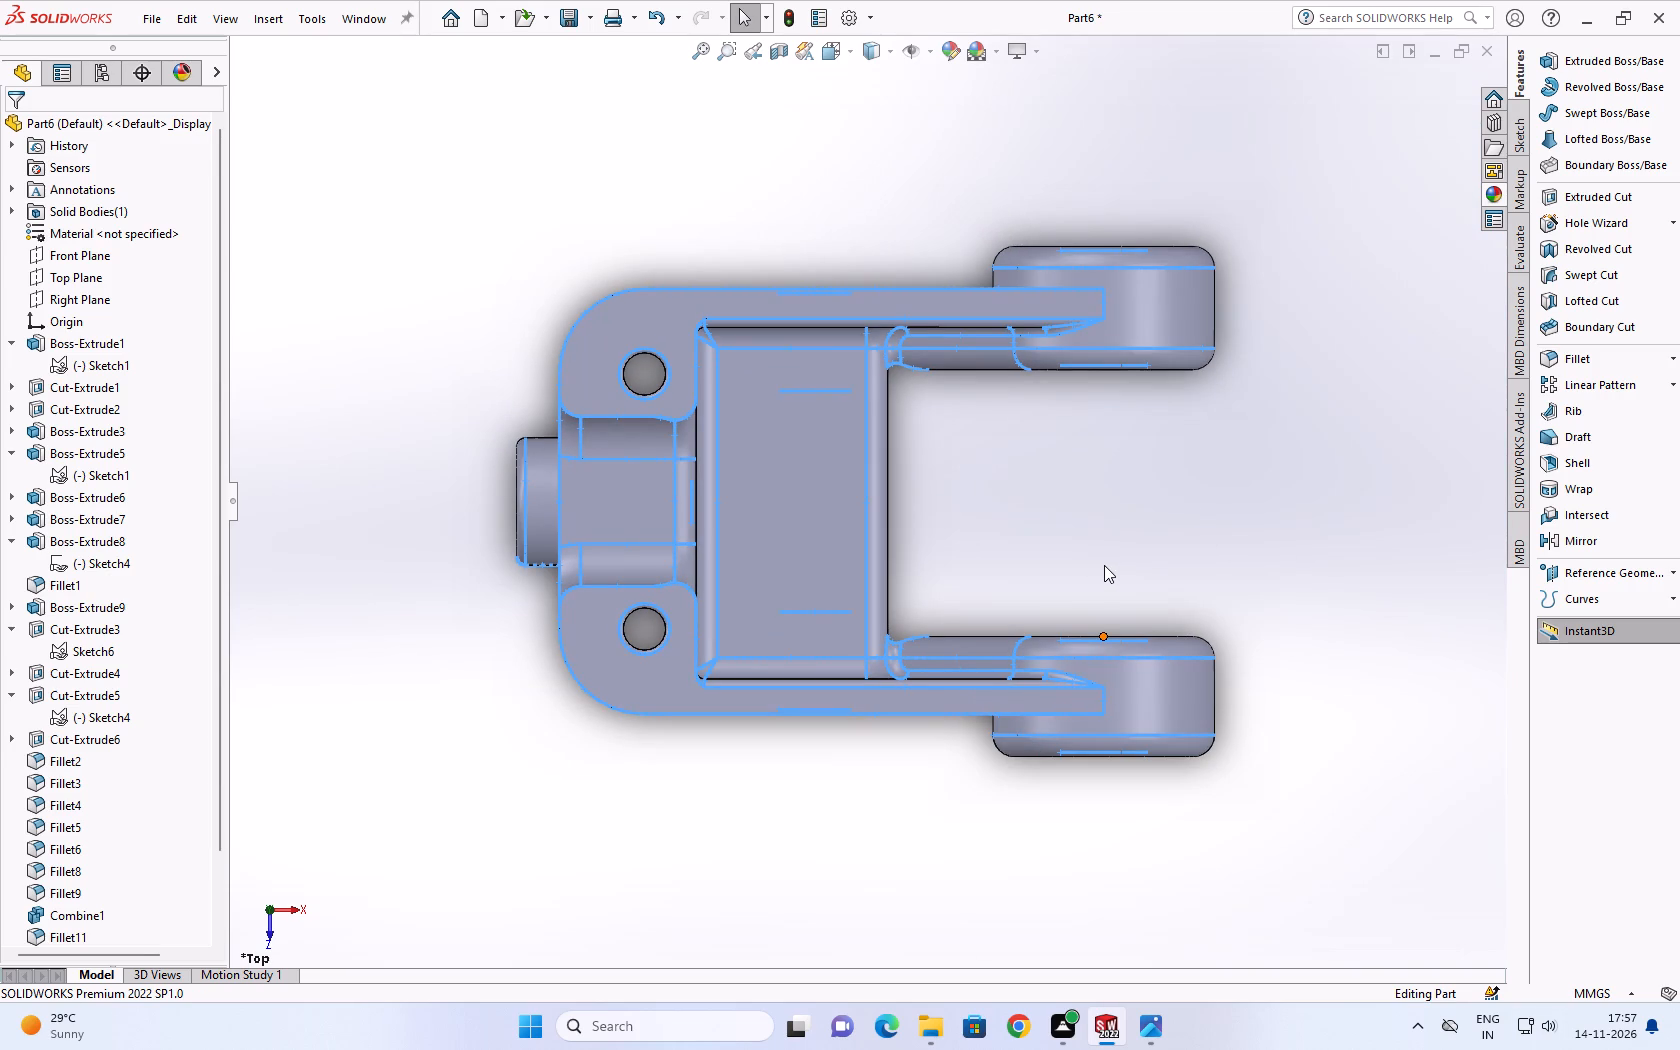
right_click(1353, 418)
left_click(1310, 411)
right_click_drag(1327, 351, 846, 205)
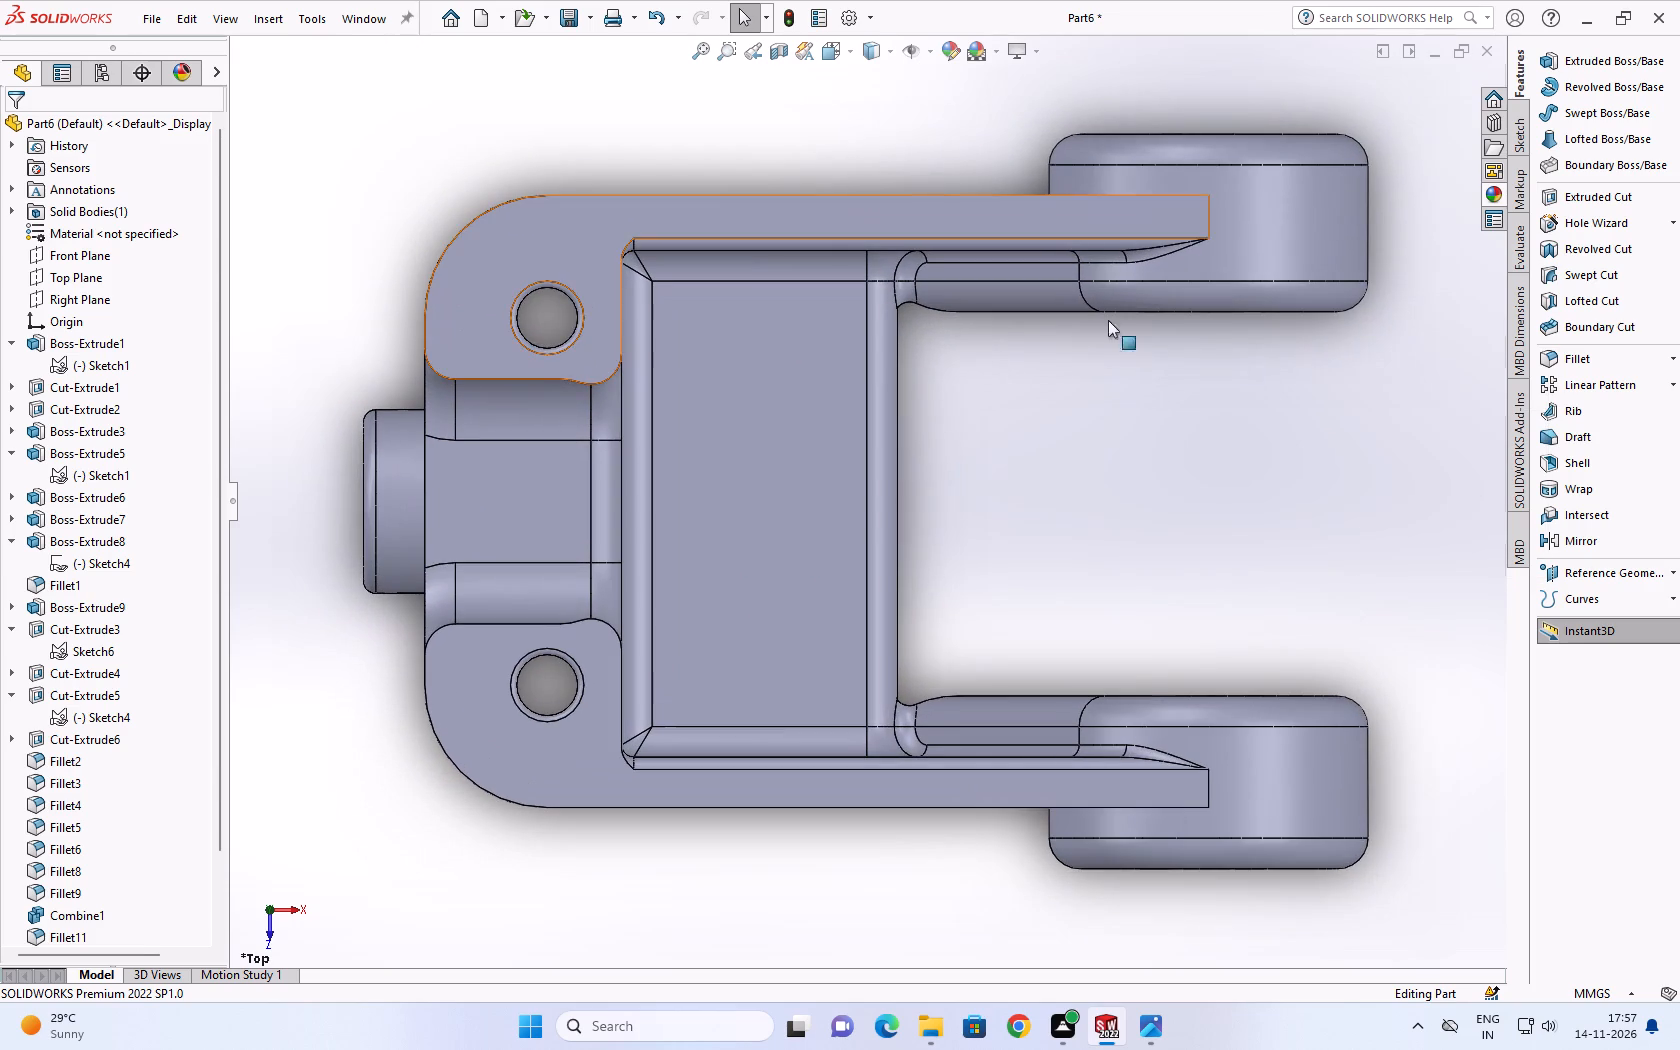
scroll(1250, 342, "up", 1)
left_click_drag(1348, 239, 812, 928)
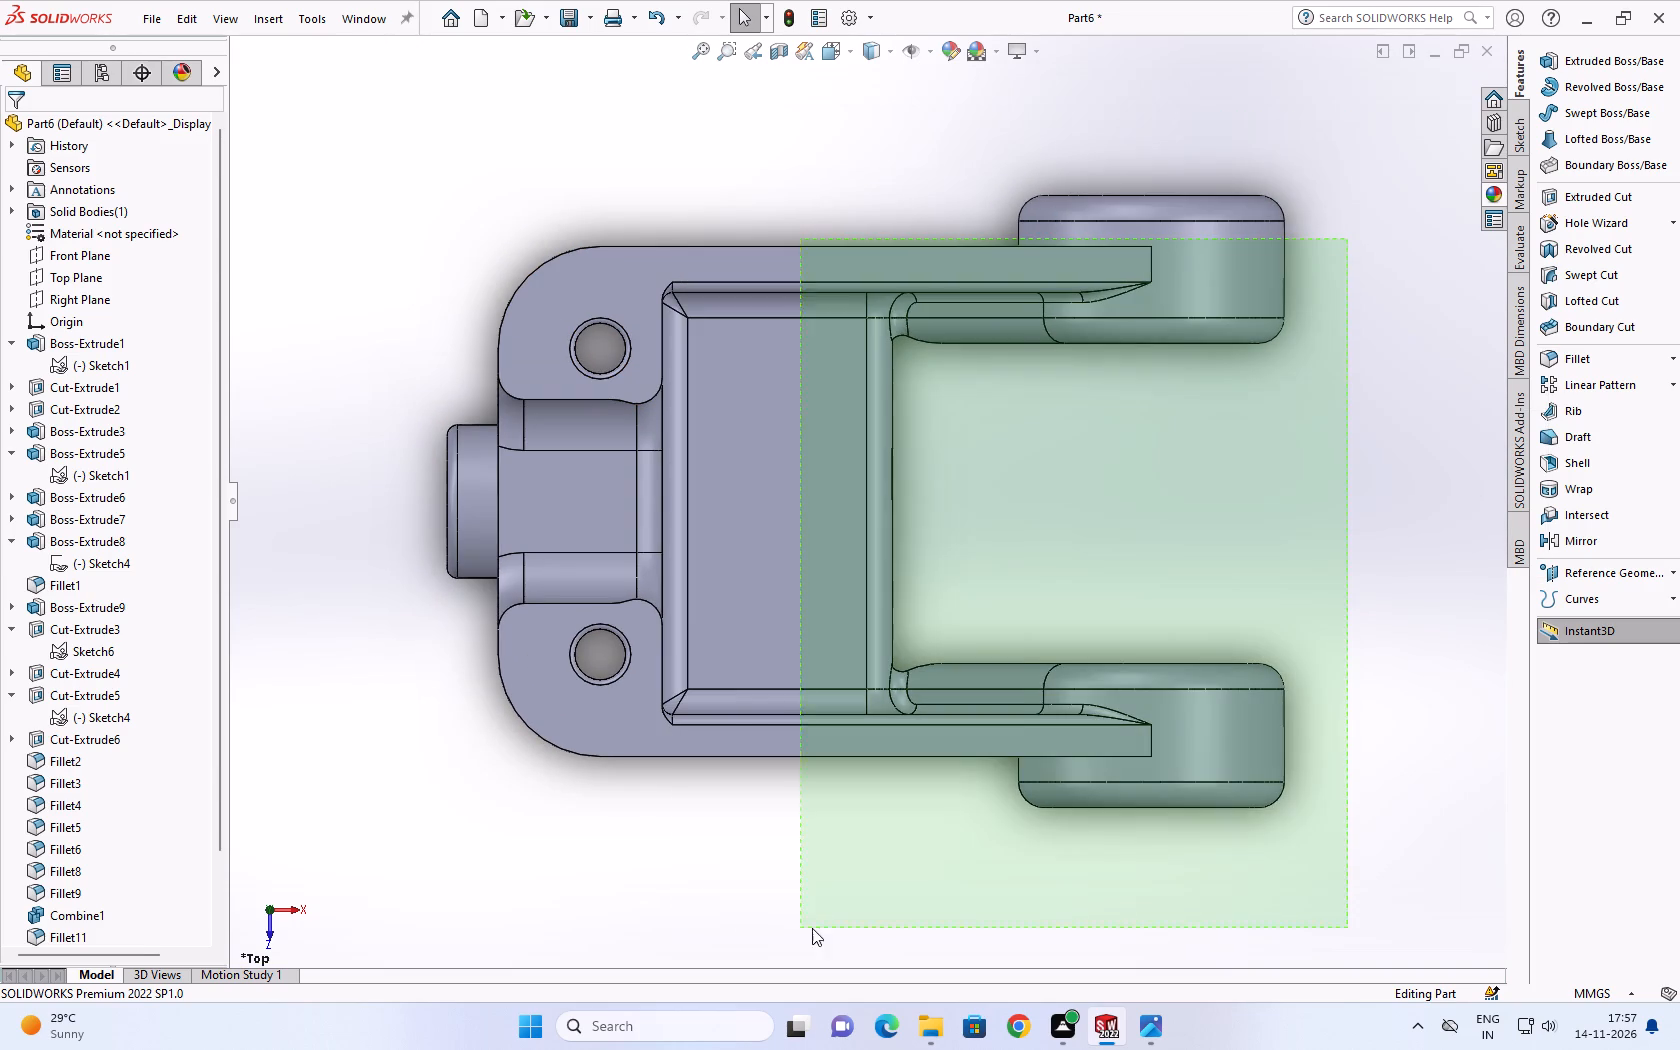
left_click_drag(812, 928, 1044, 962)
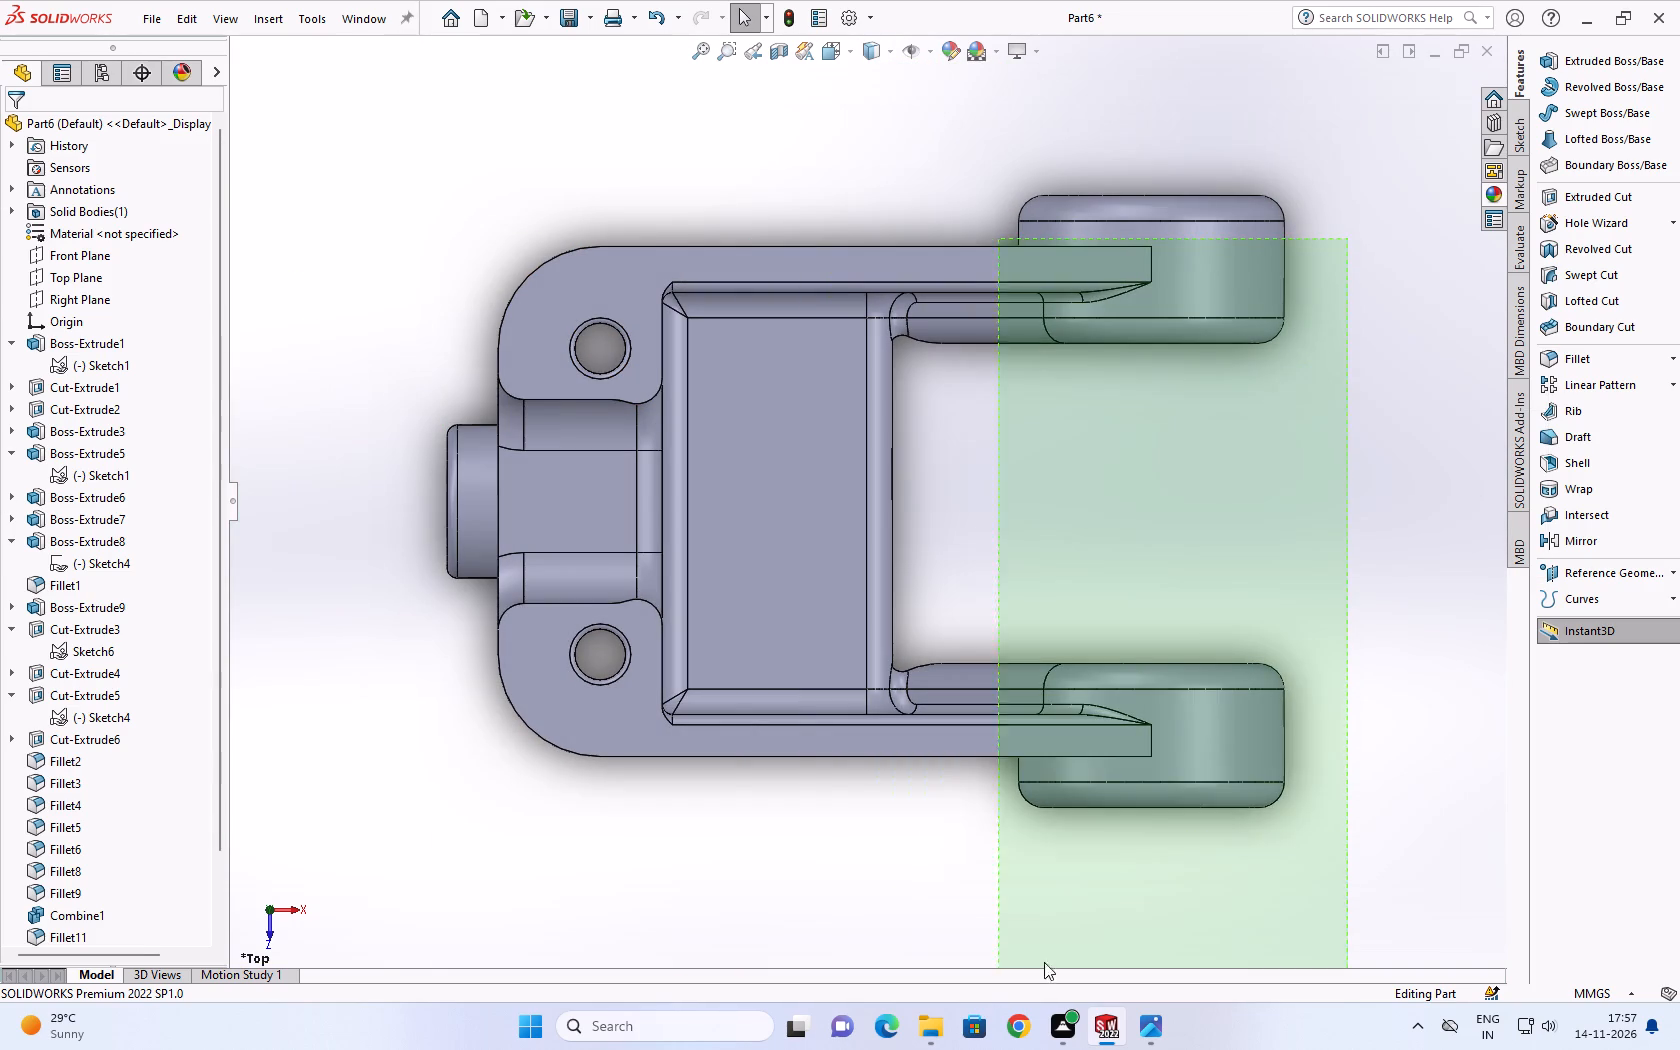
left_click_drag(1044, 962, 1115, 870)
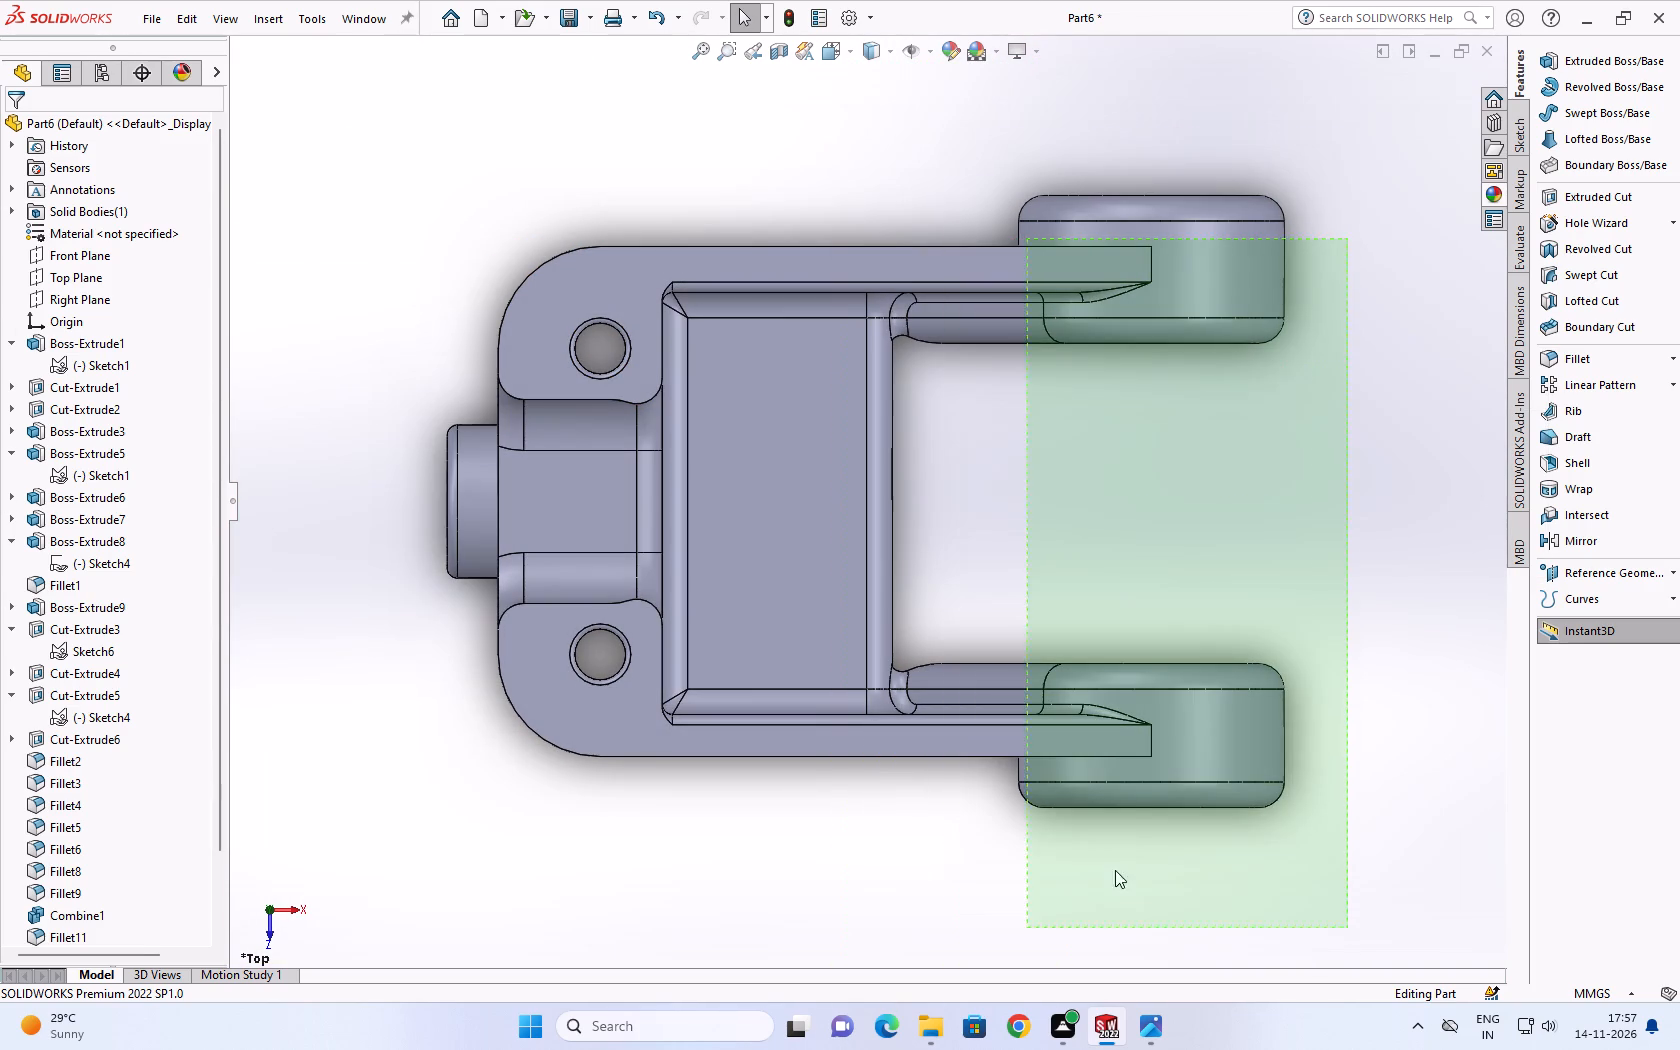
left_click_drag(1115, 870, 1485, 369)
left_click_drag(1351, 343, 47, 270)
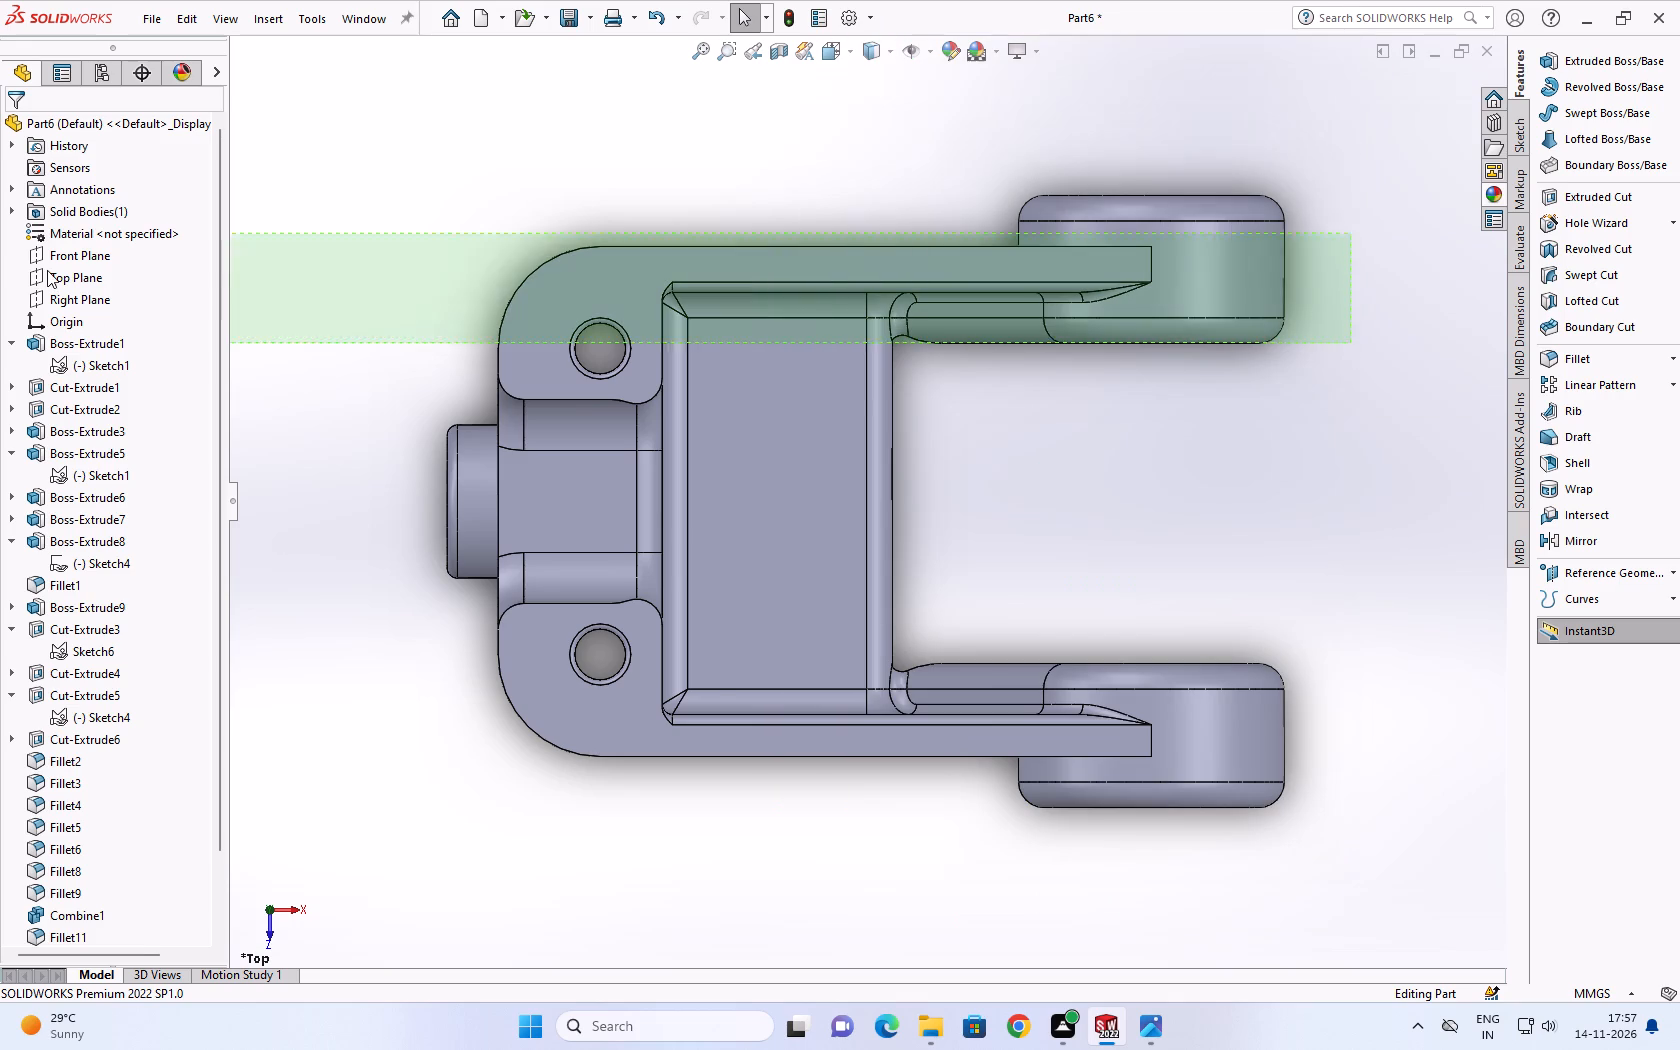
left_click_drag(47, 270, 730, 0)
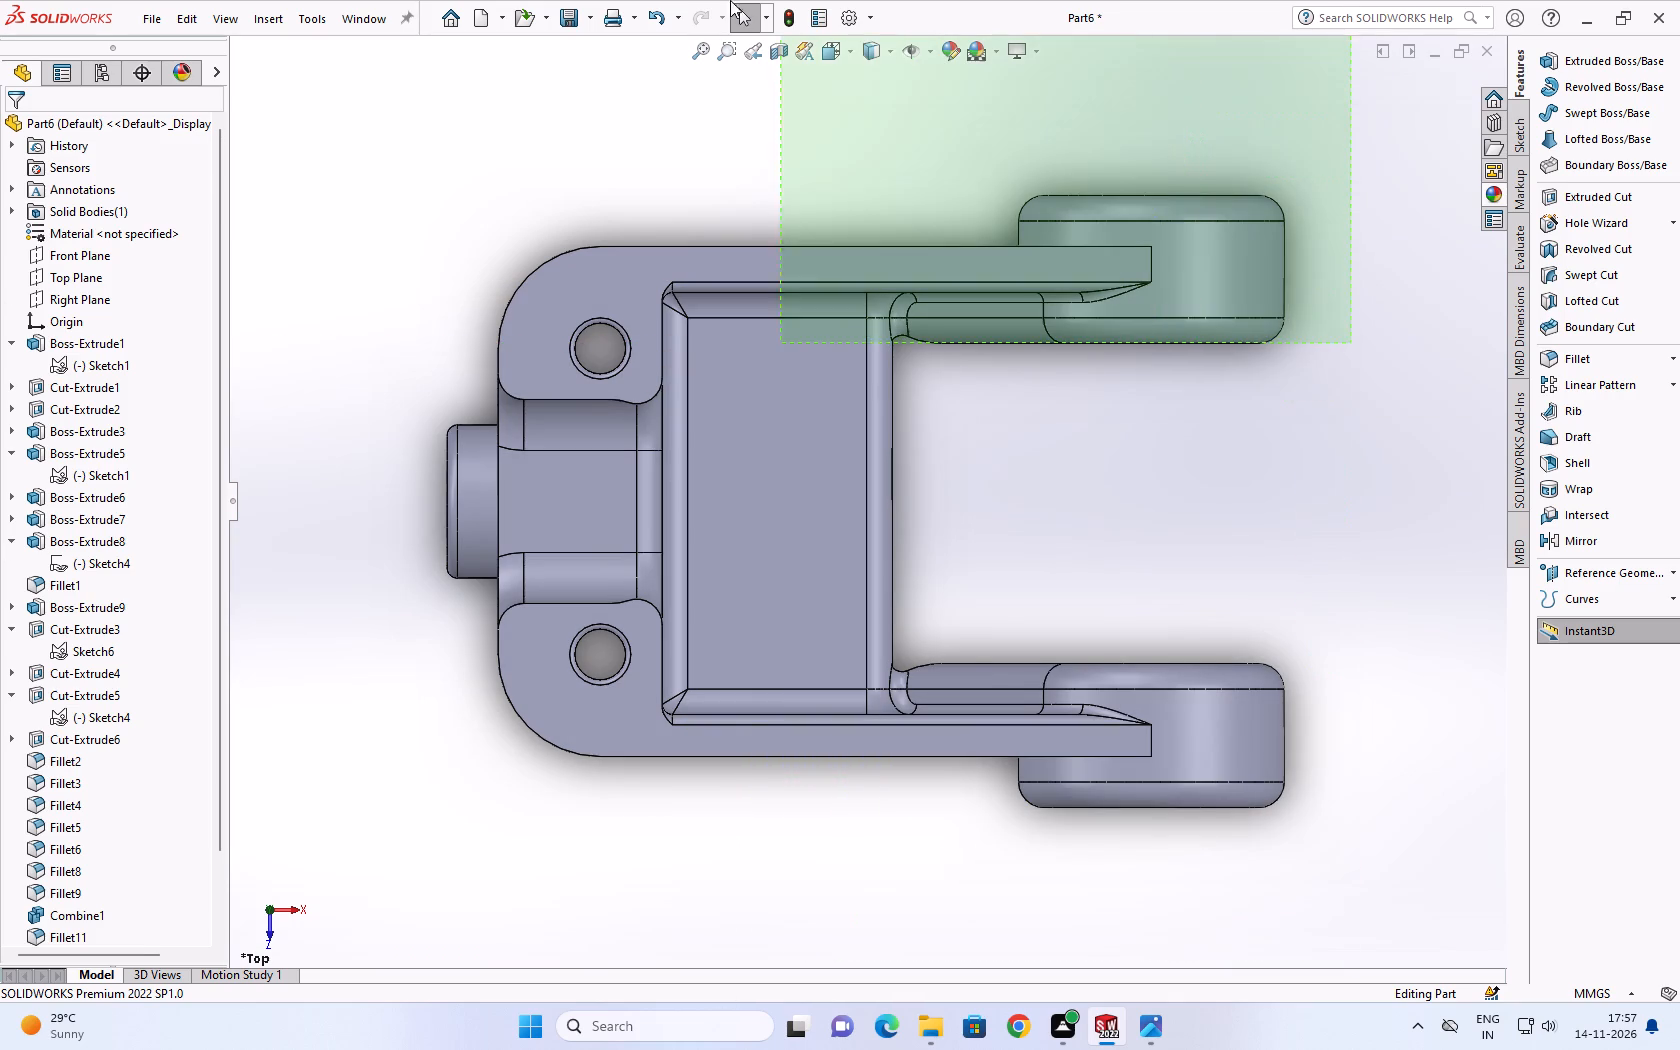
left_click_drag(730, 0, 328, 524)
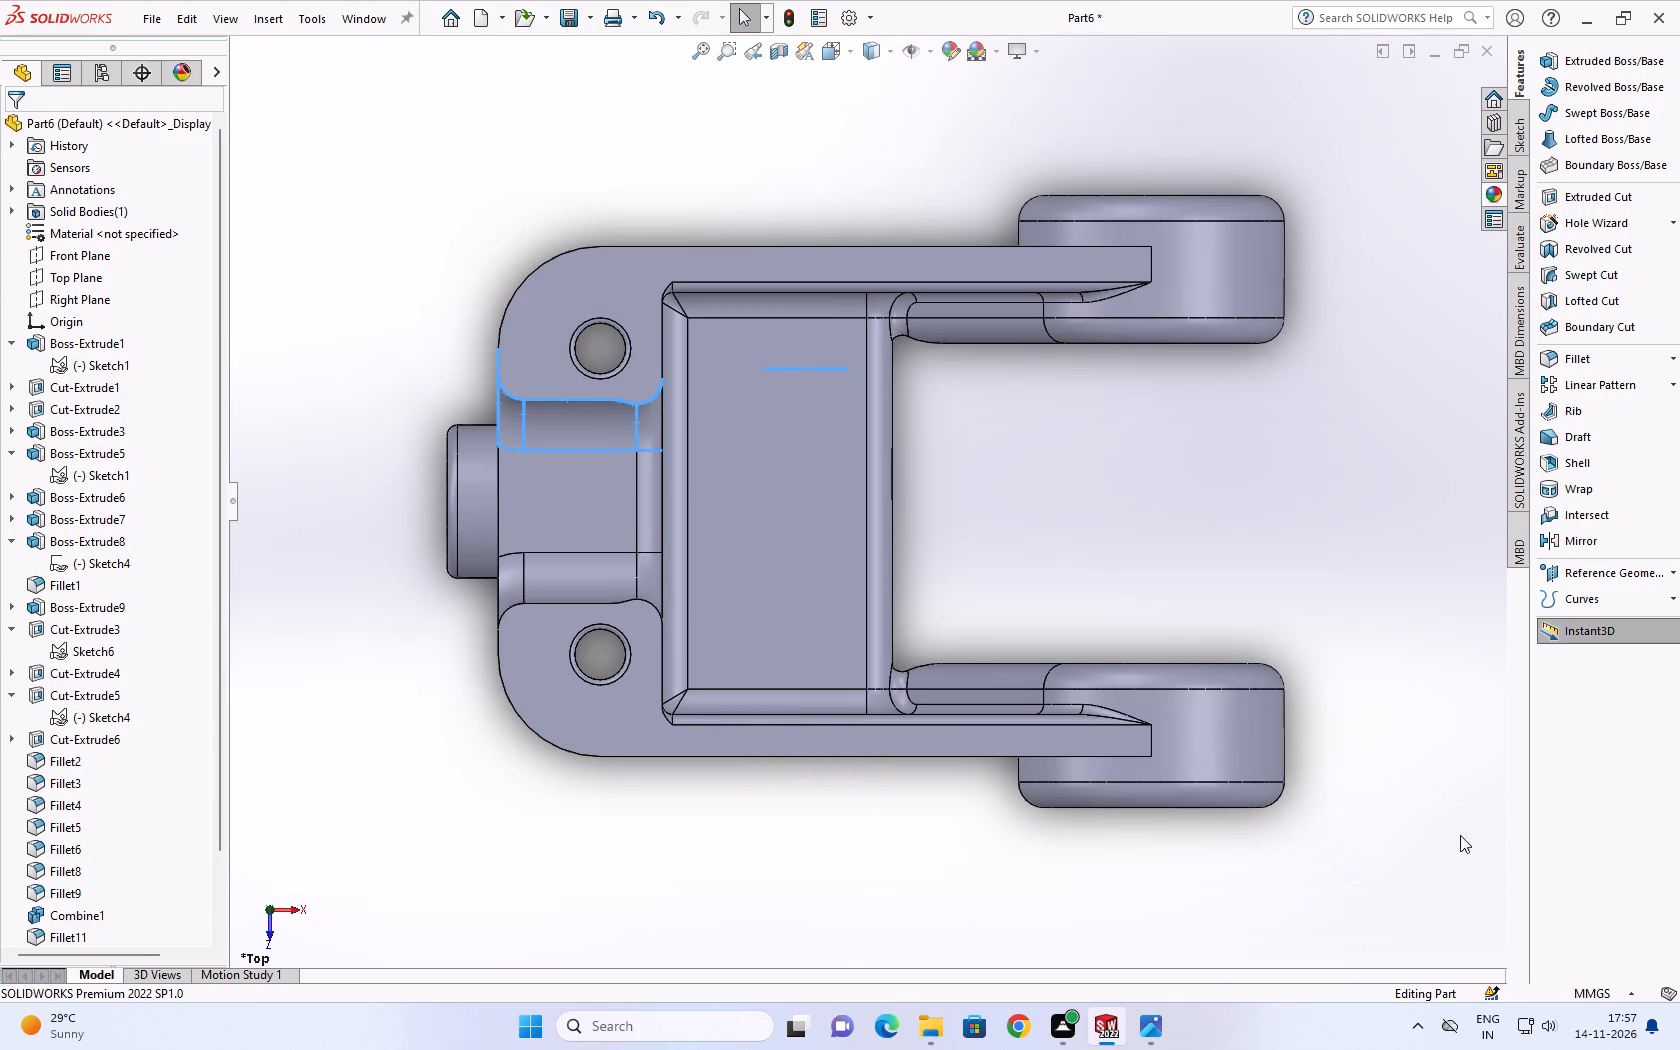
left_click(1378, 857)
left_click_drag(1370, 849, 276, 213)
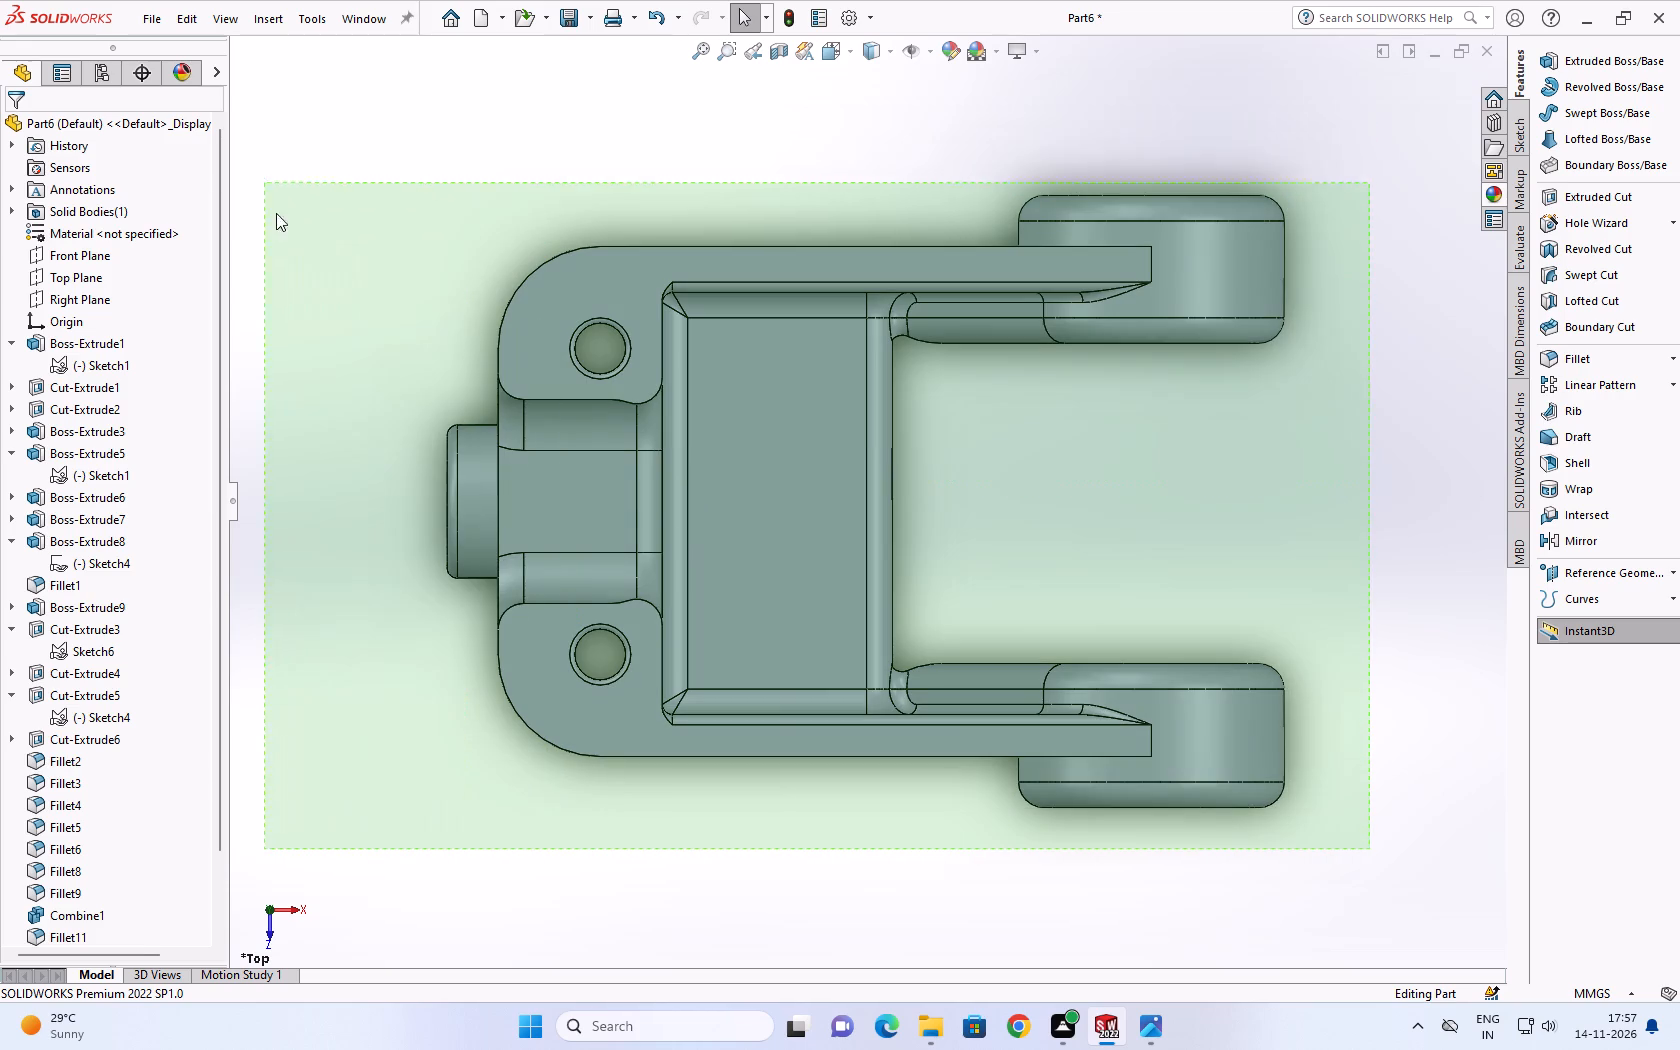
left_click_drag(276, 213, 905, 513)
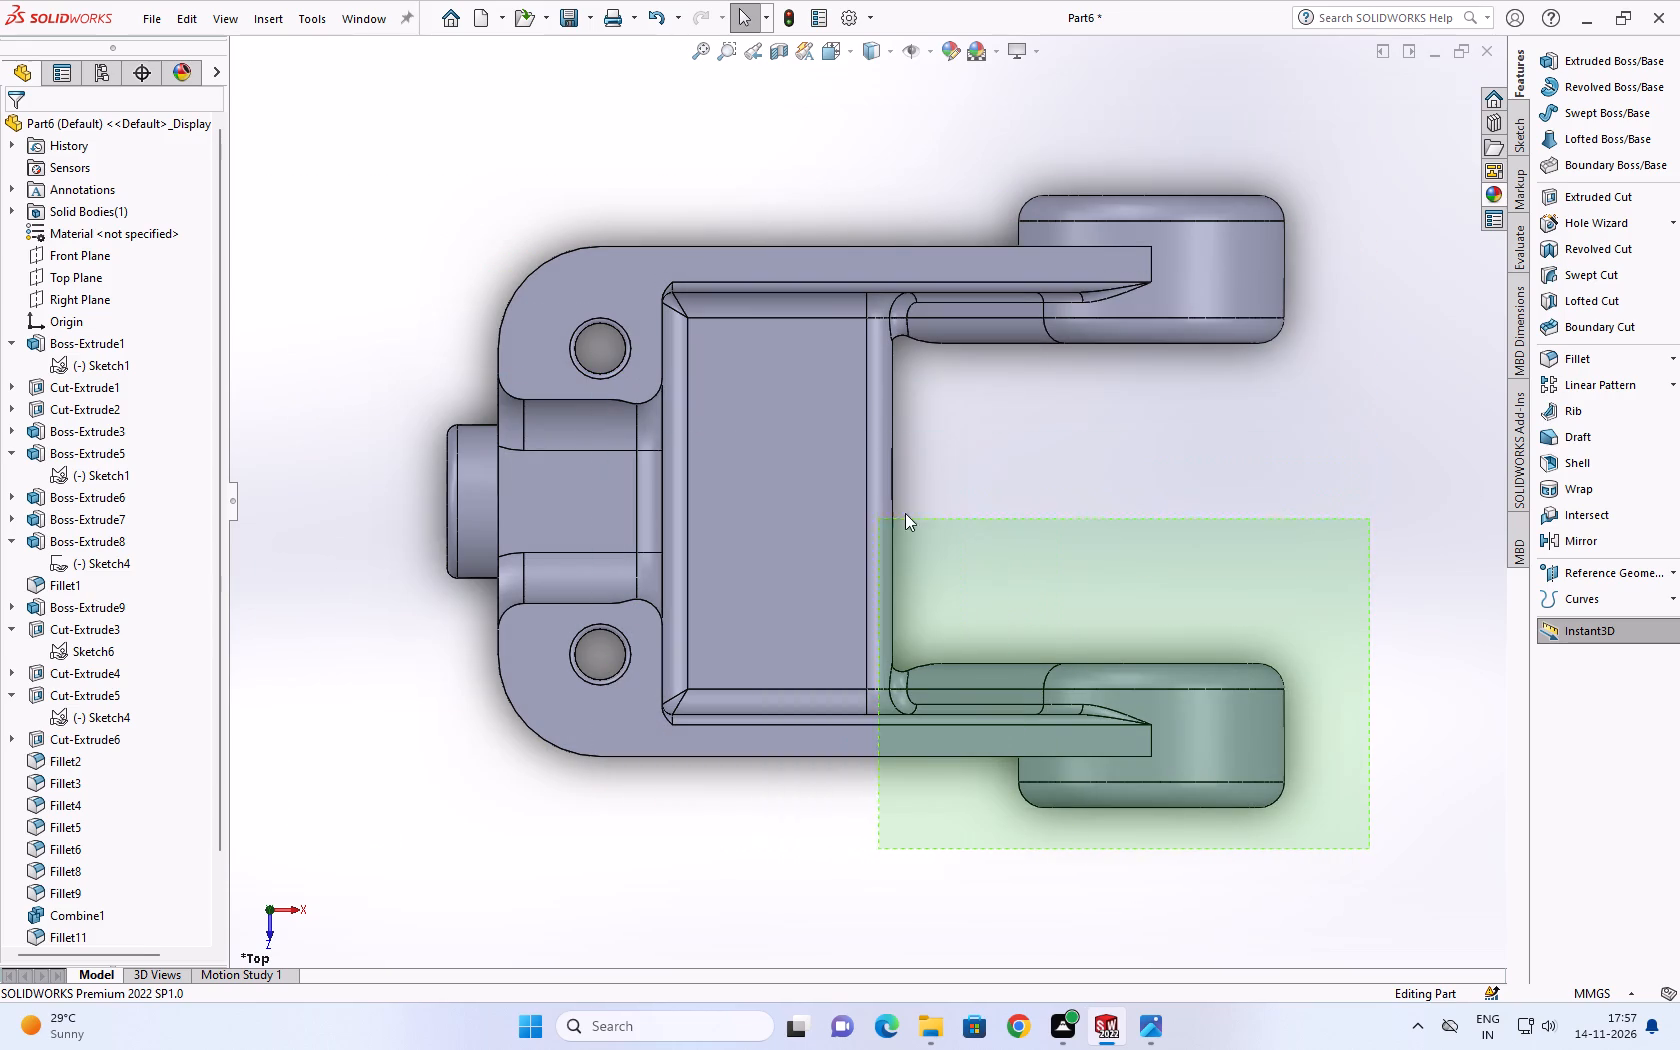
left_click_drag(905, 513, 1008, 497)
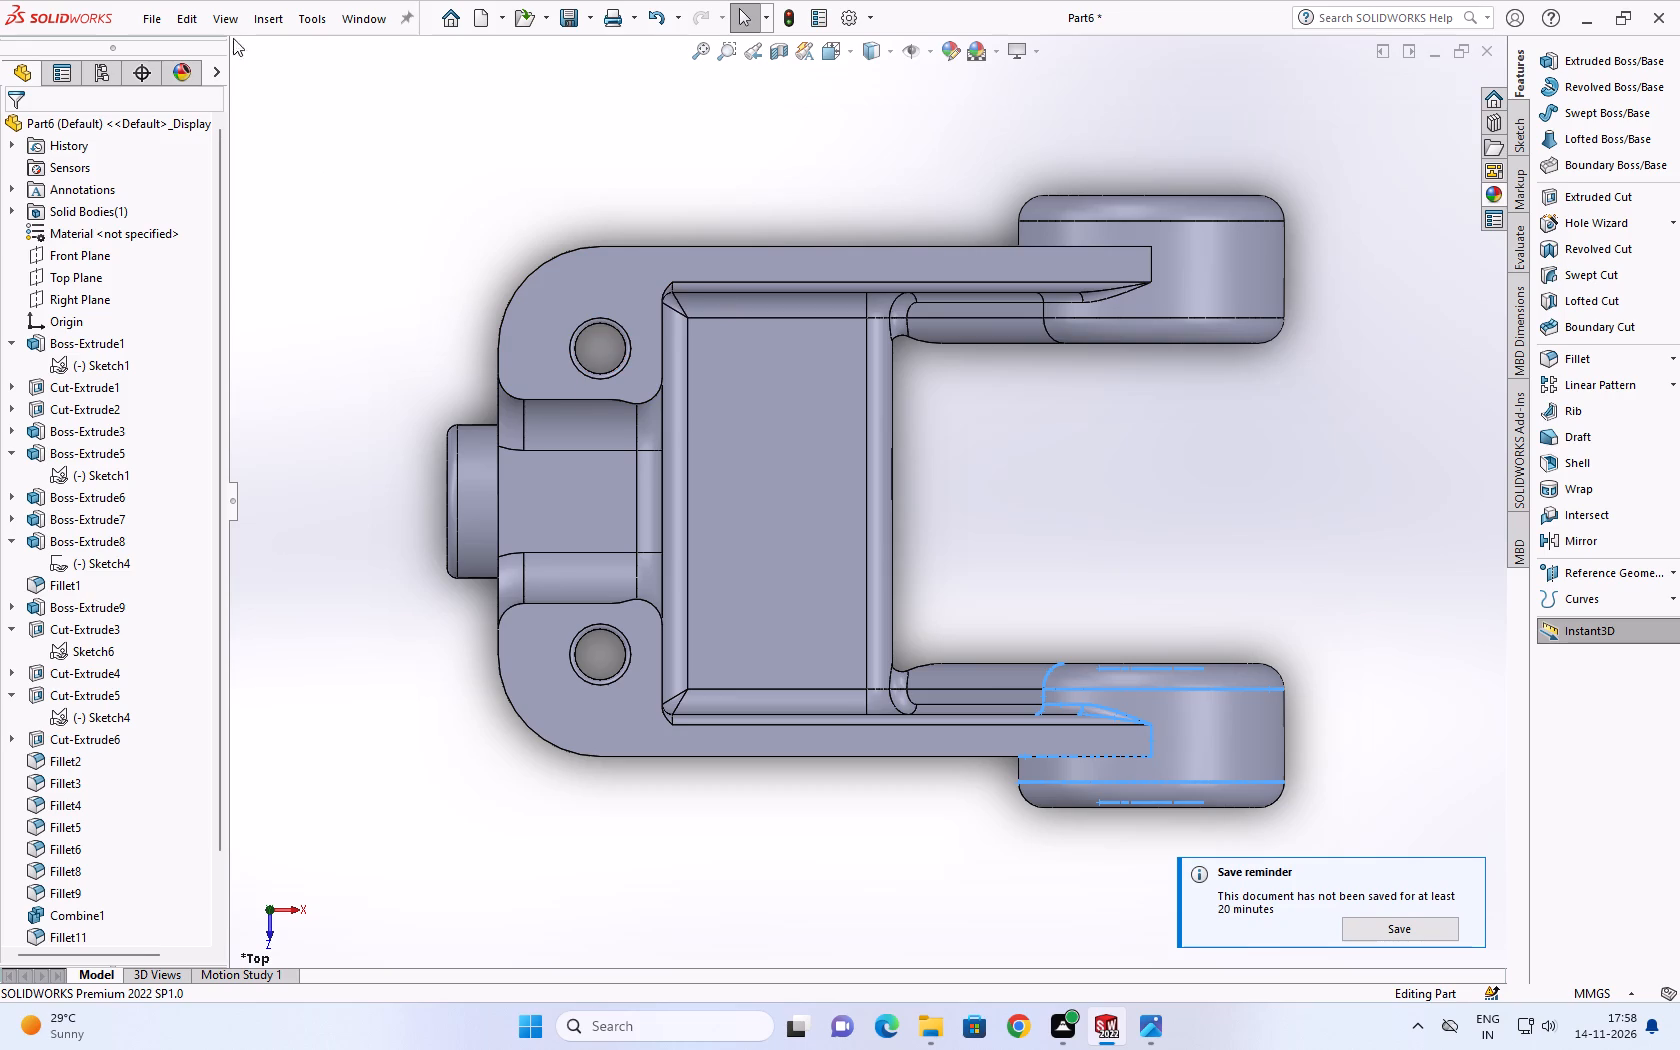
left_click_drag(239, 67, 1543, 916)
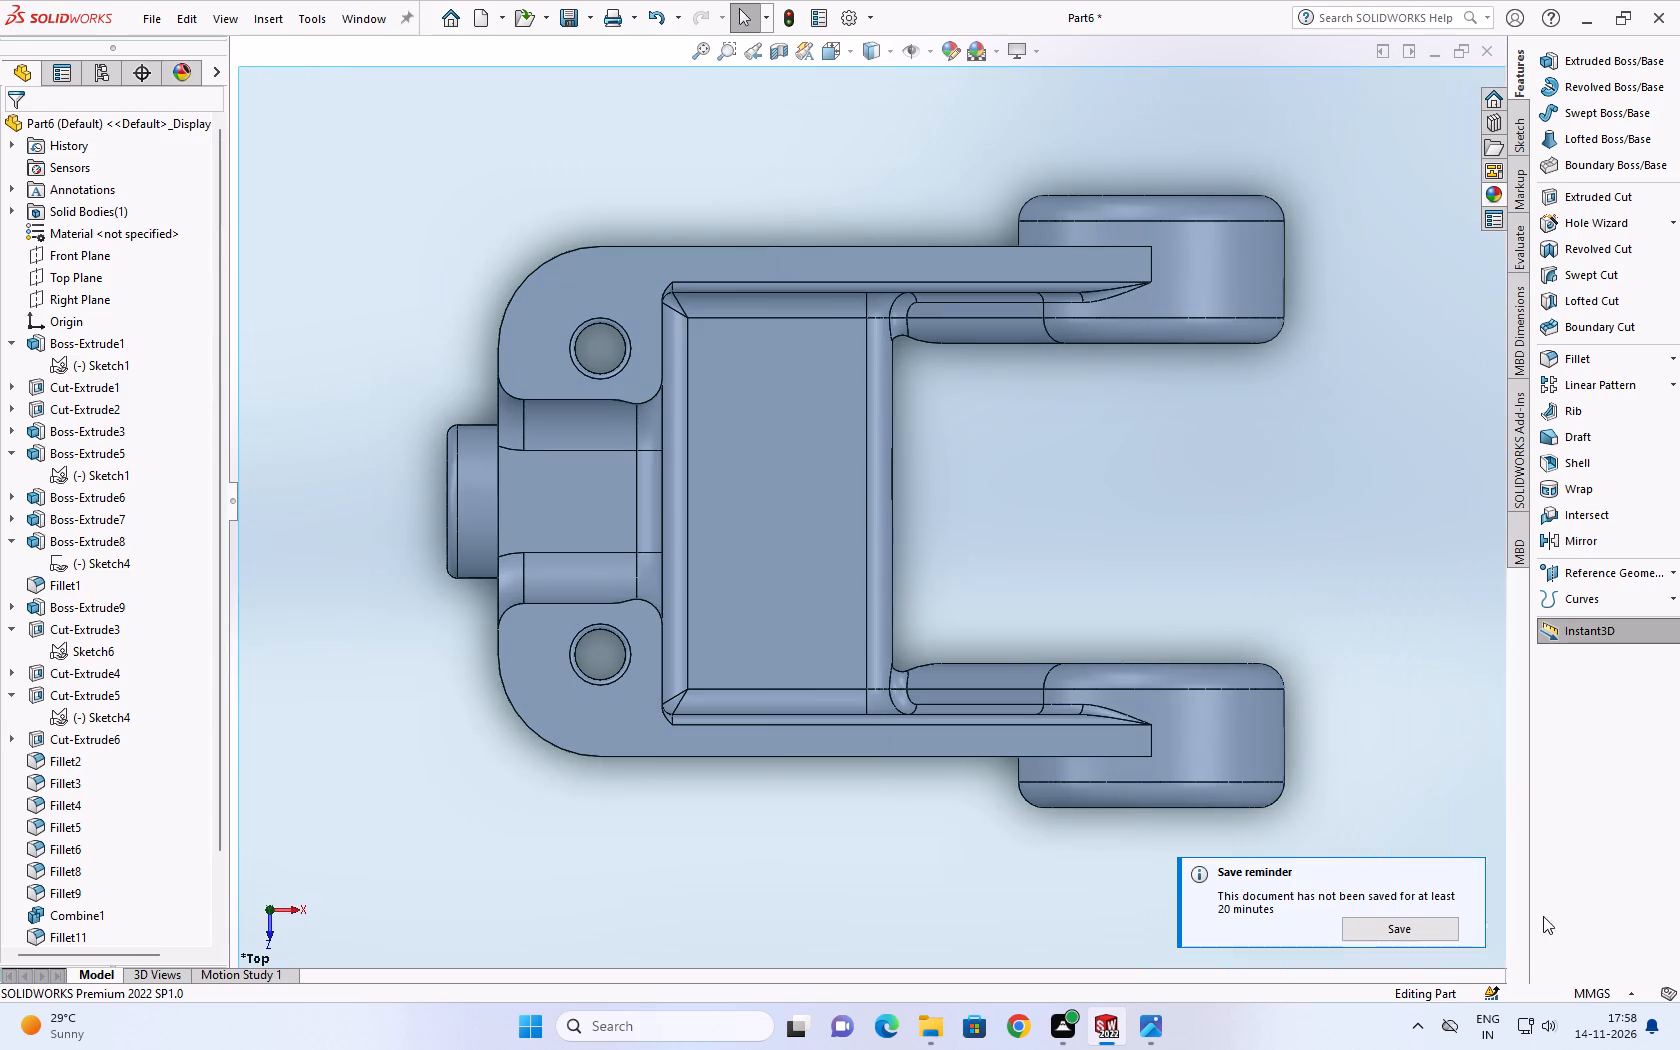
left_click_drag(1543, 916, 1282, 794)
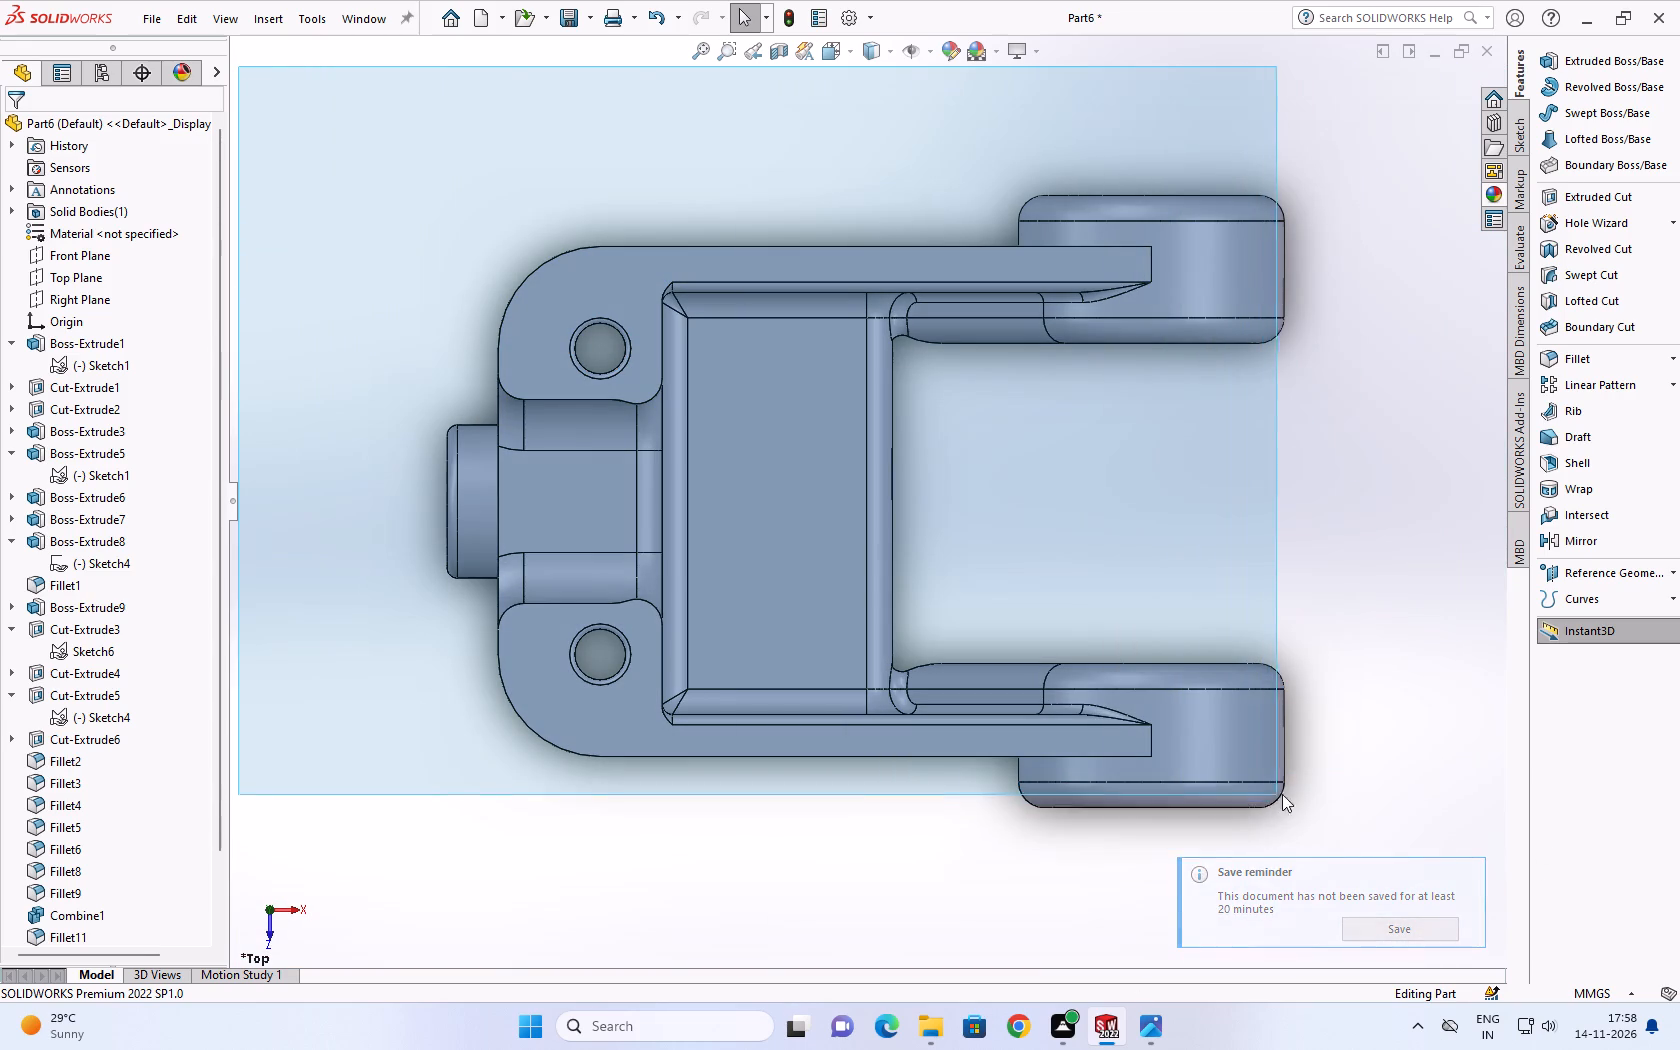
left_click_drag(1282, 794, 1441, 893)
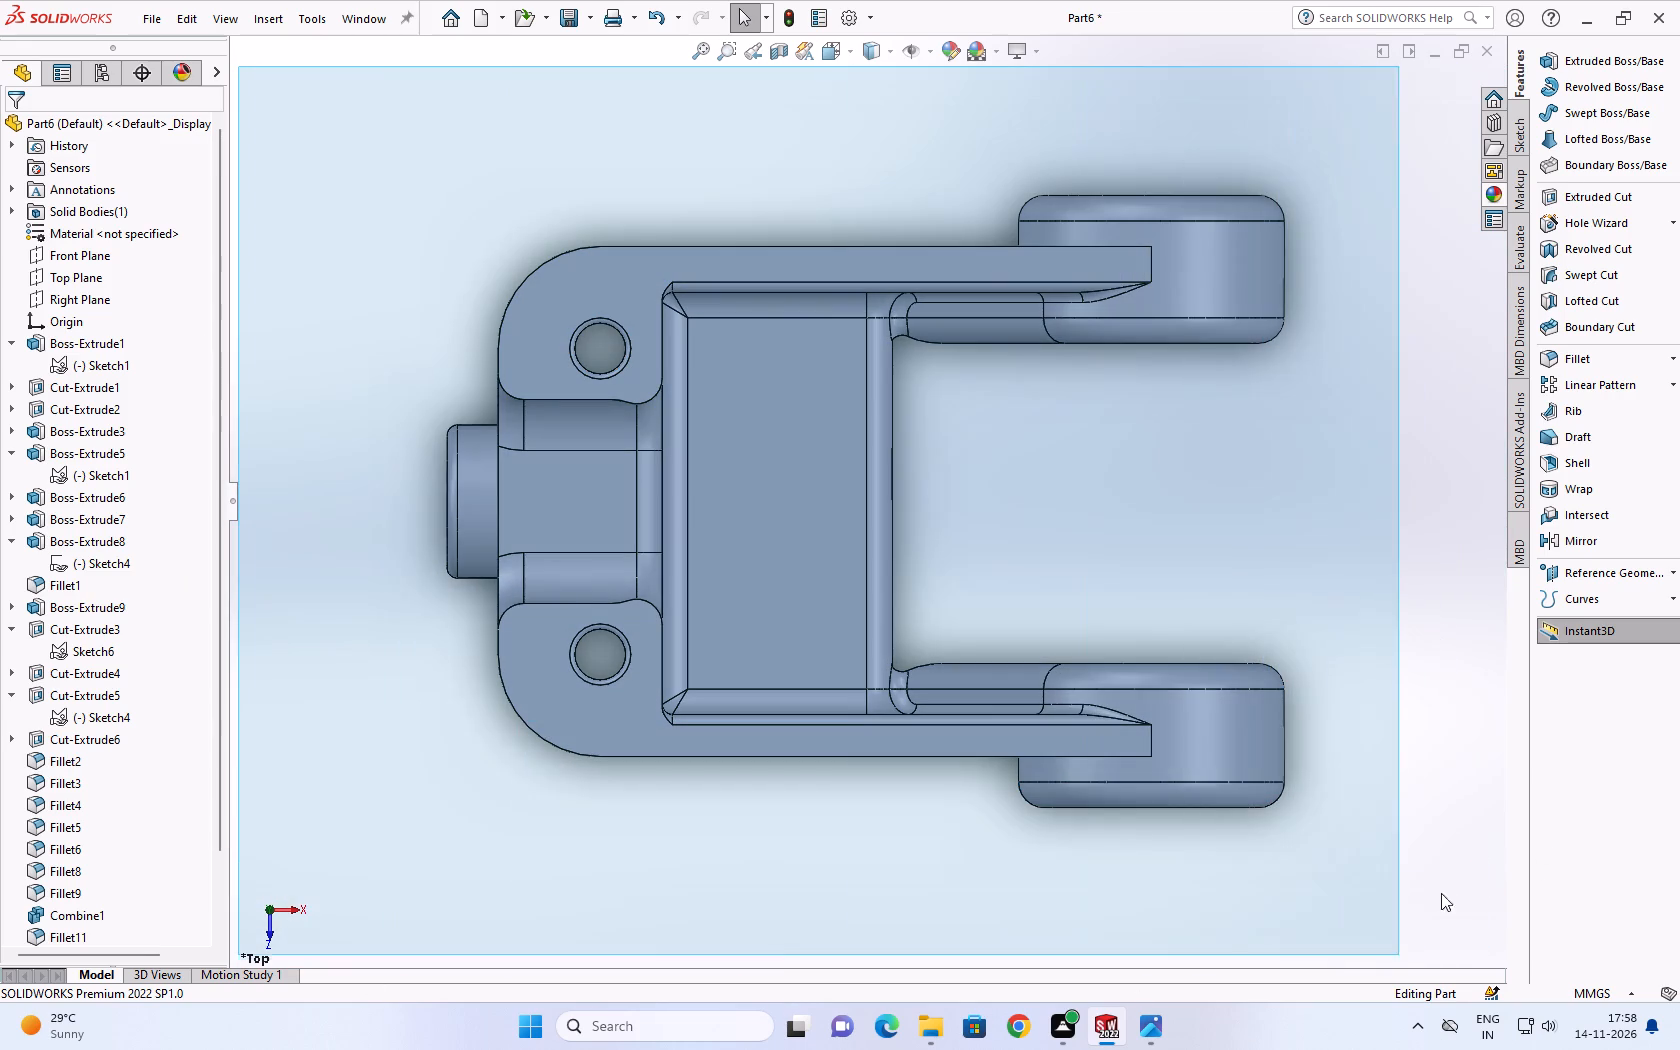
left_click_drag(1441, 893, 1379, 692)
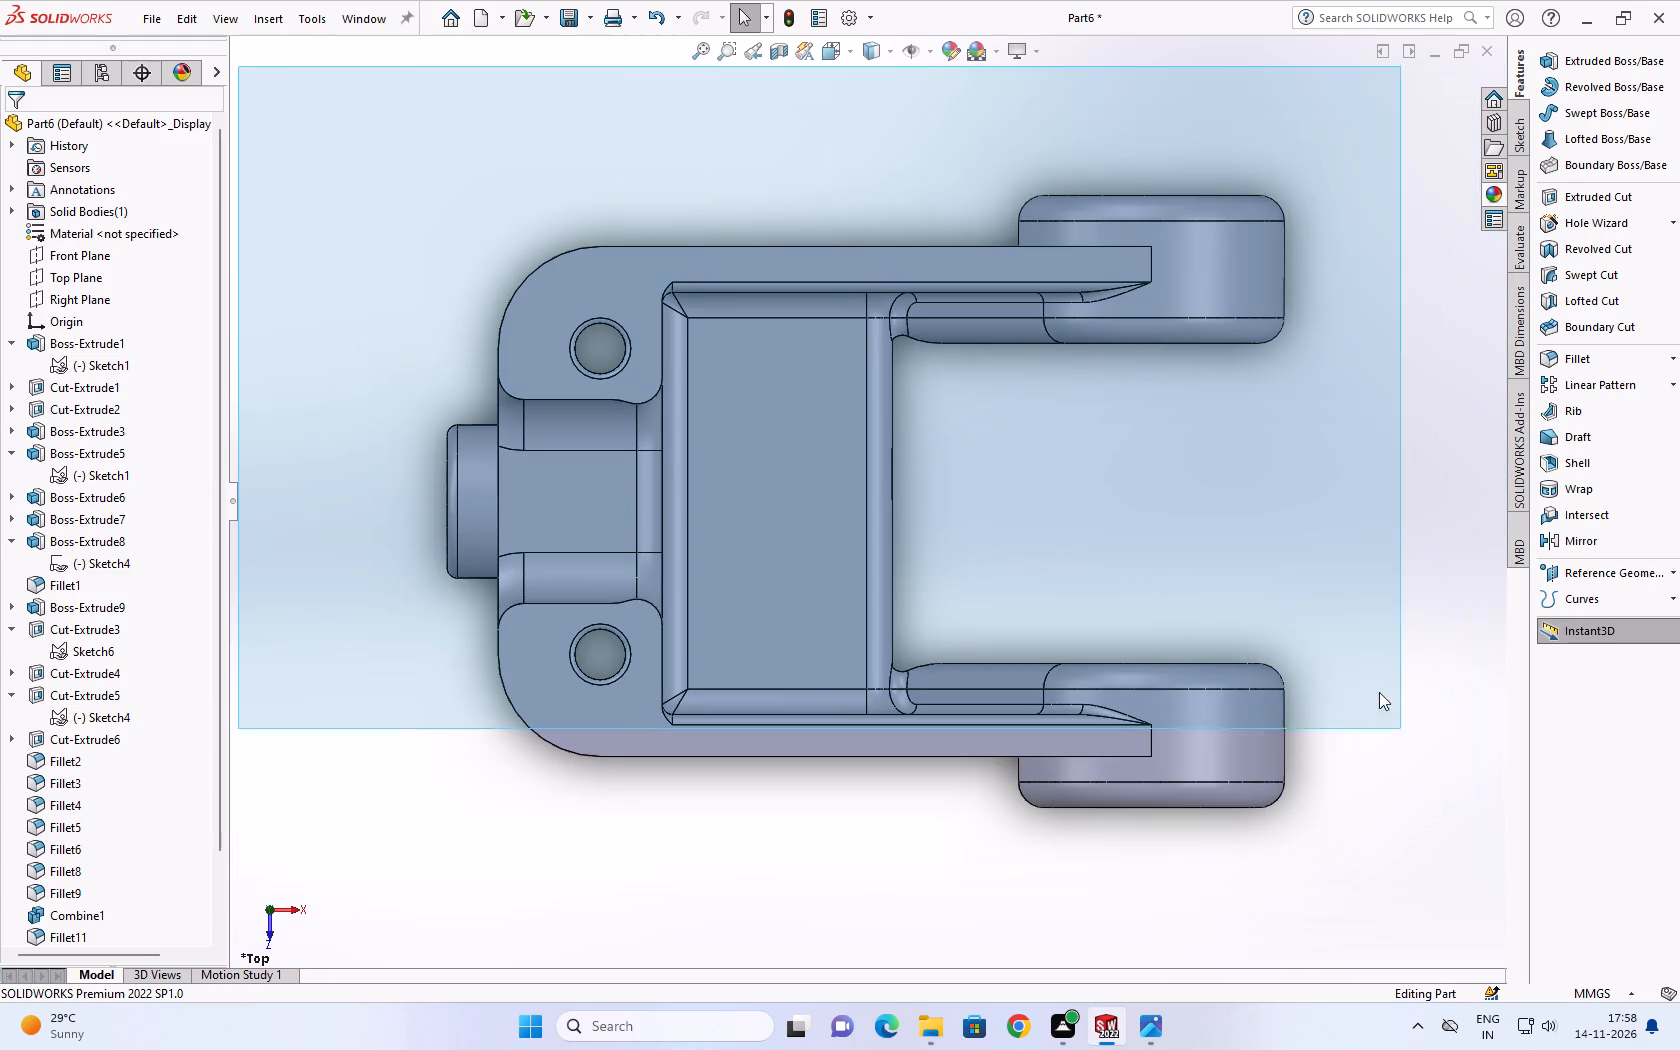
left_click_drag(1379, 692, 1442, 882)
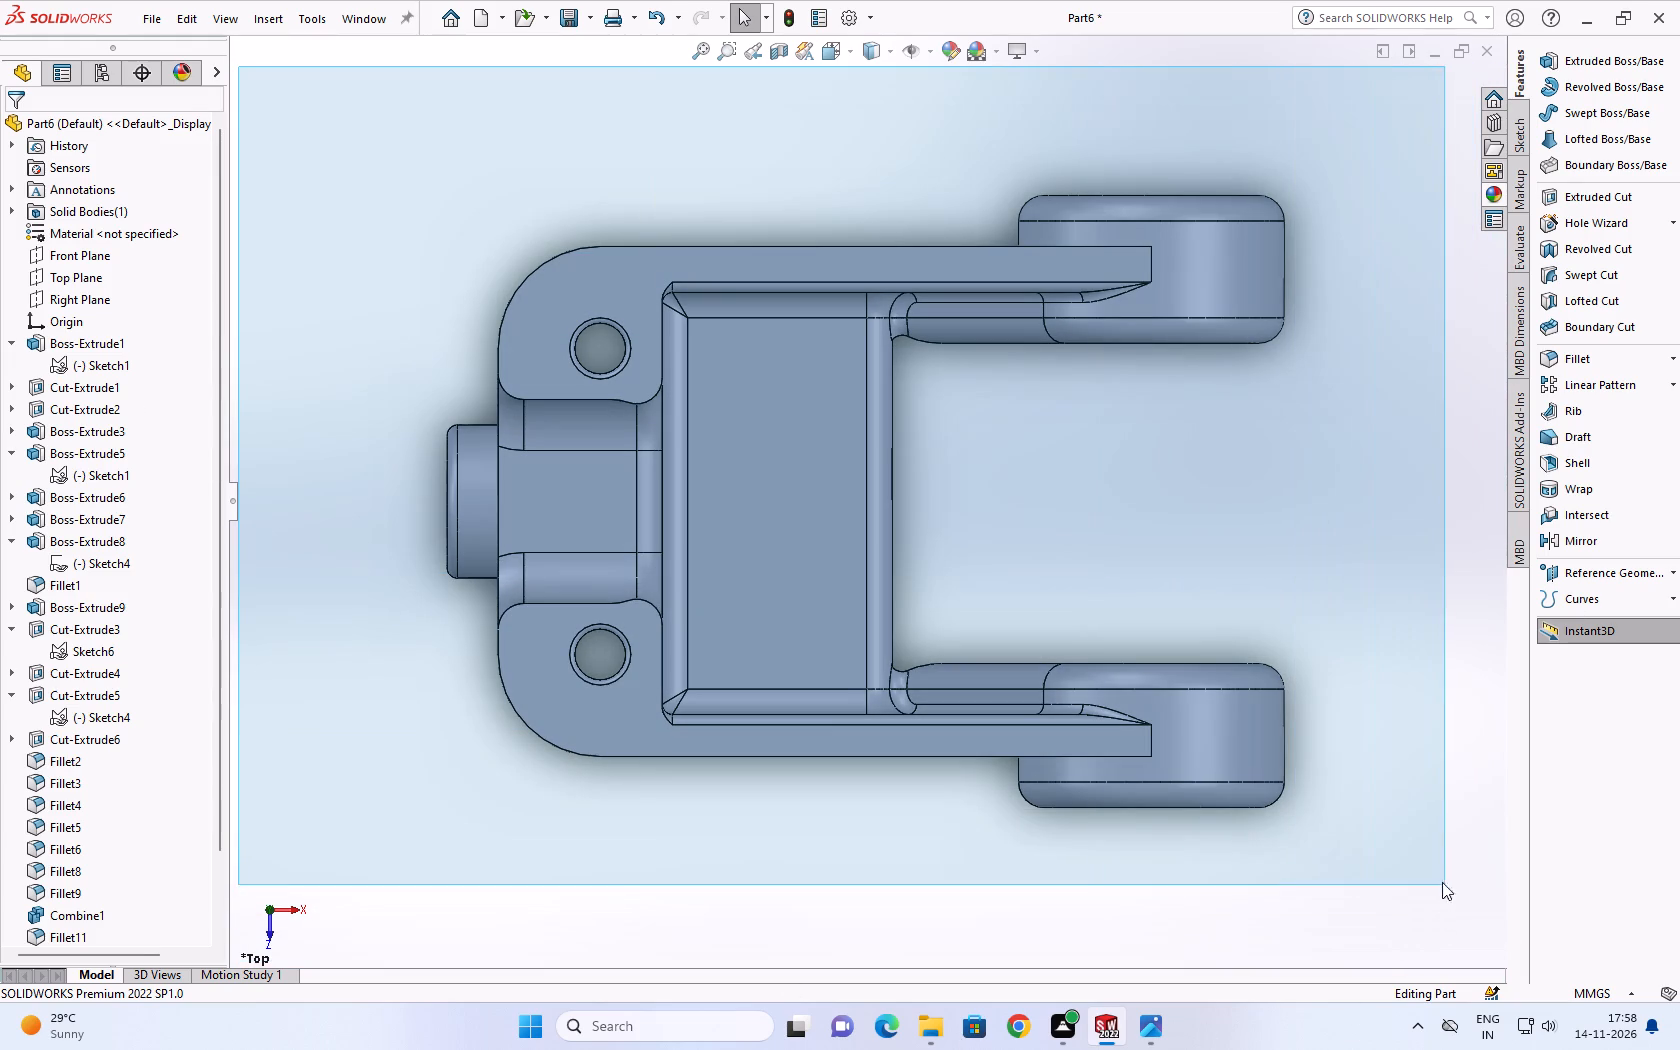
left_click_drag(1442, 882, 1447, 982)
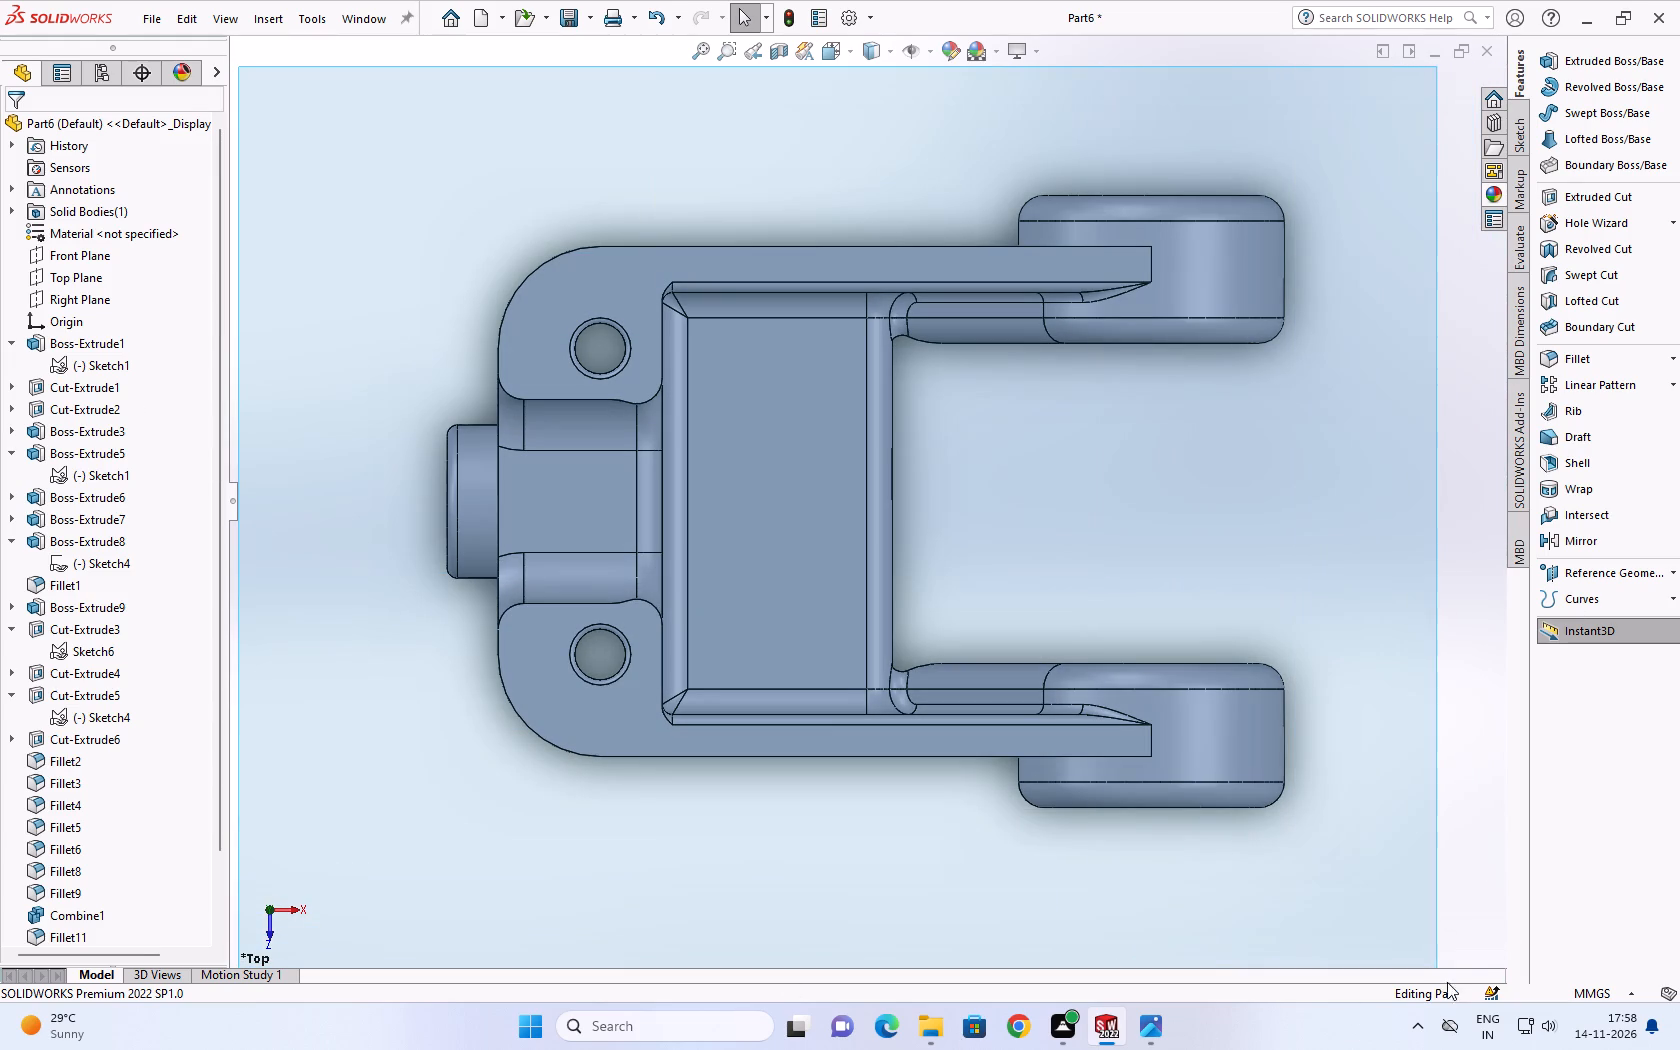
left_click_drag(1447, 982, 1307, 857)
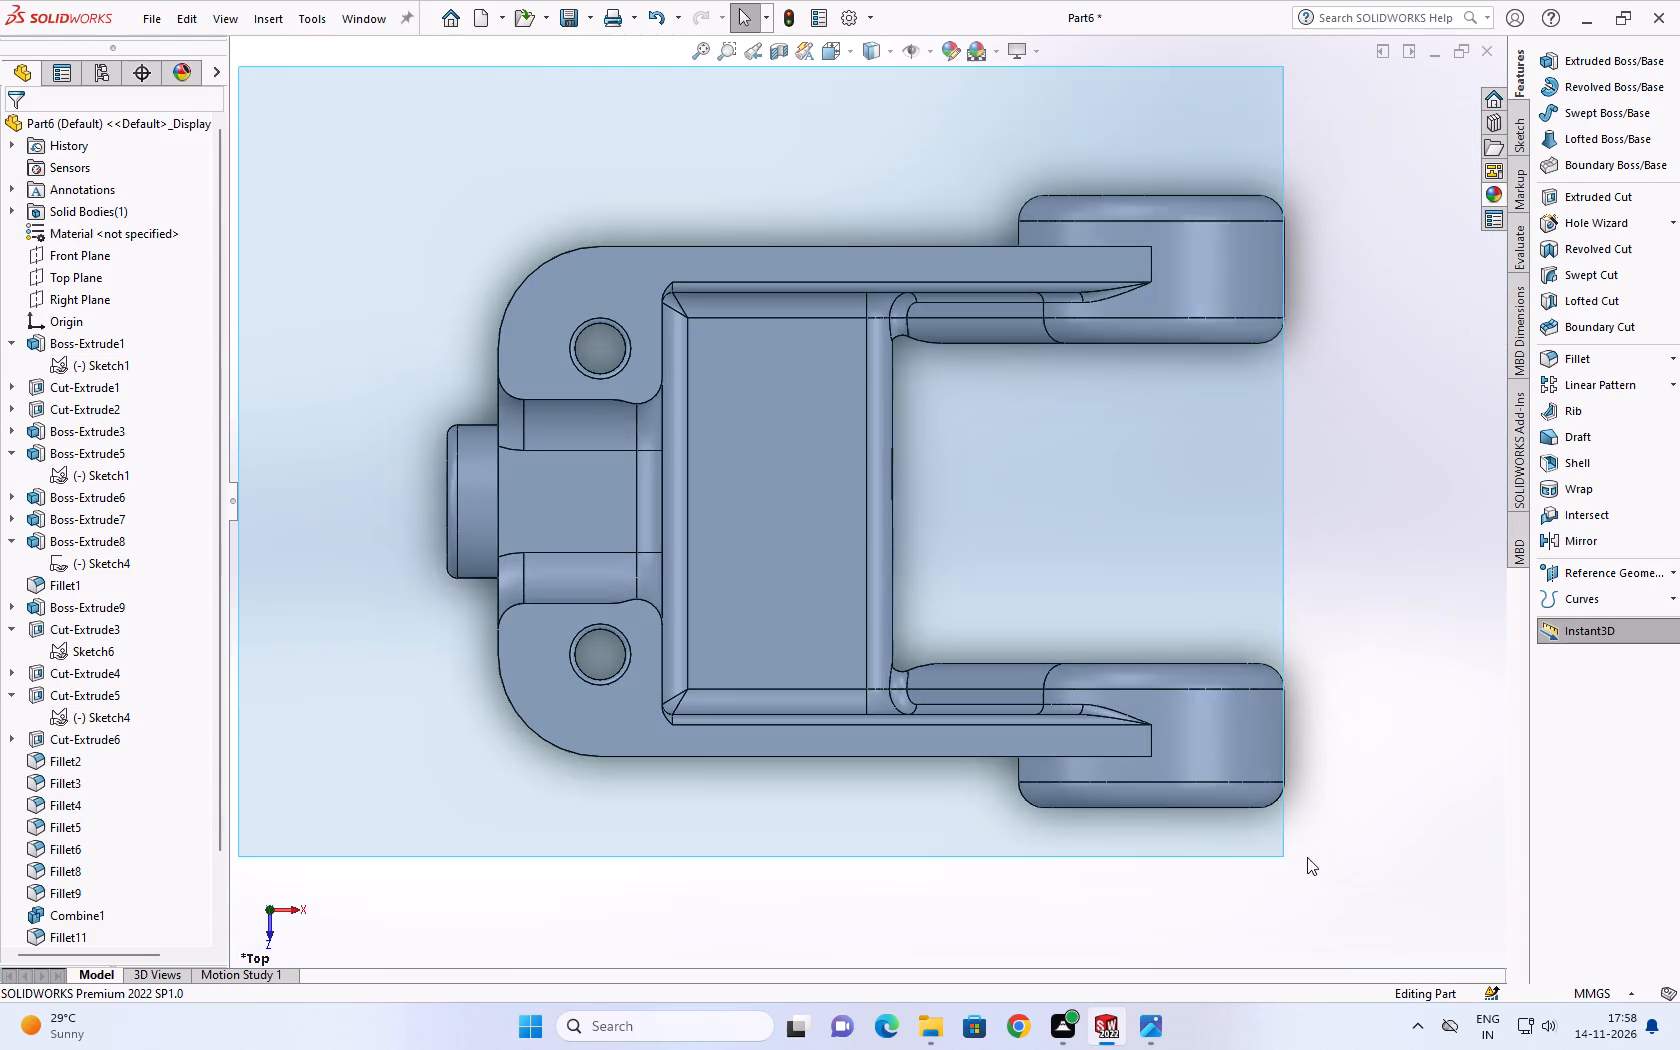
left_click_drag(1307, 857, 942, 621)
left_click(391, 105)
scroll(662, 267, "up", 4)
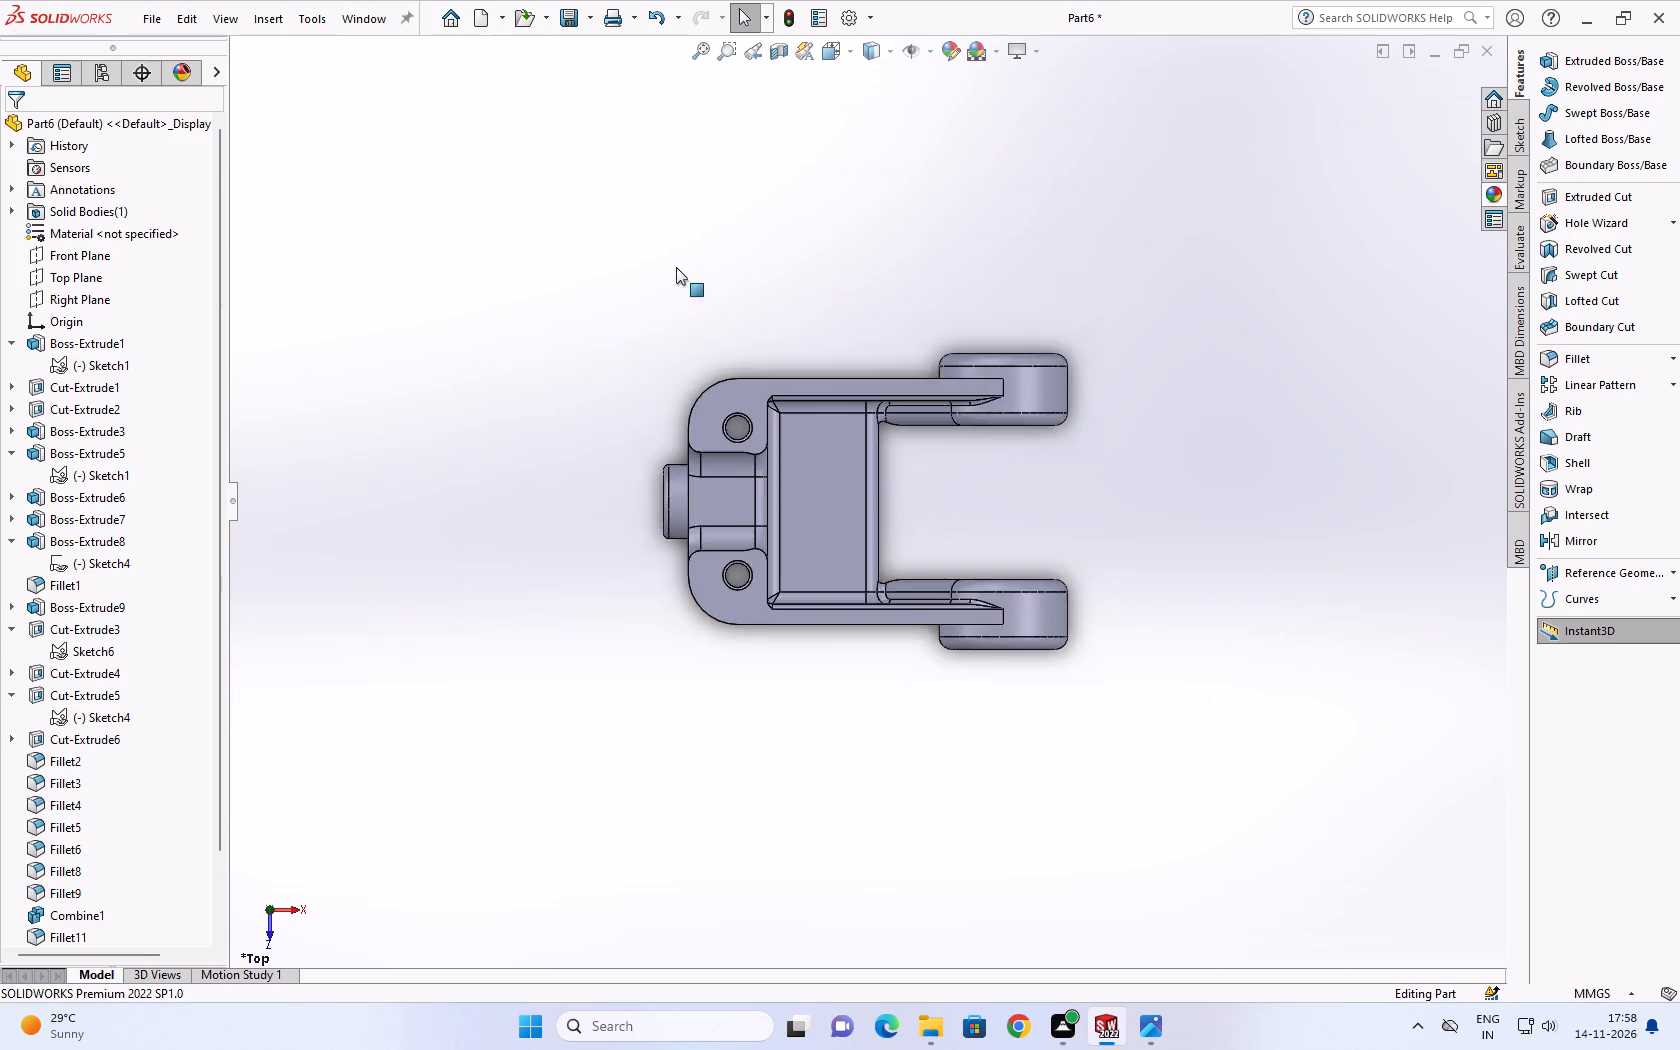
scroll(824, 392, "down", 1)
Examine the completed bracket's arms, bosses, holes, pocket and underside by turning it through several angles.
middle_click_drag(817, 410, 975, 953)
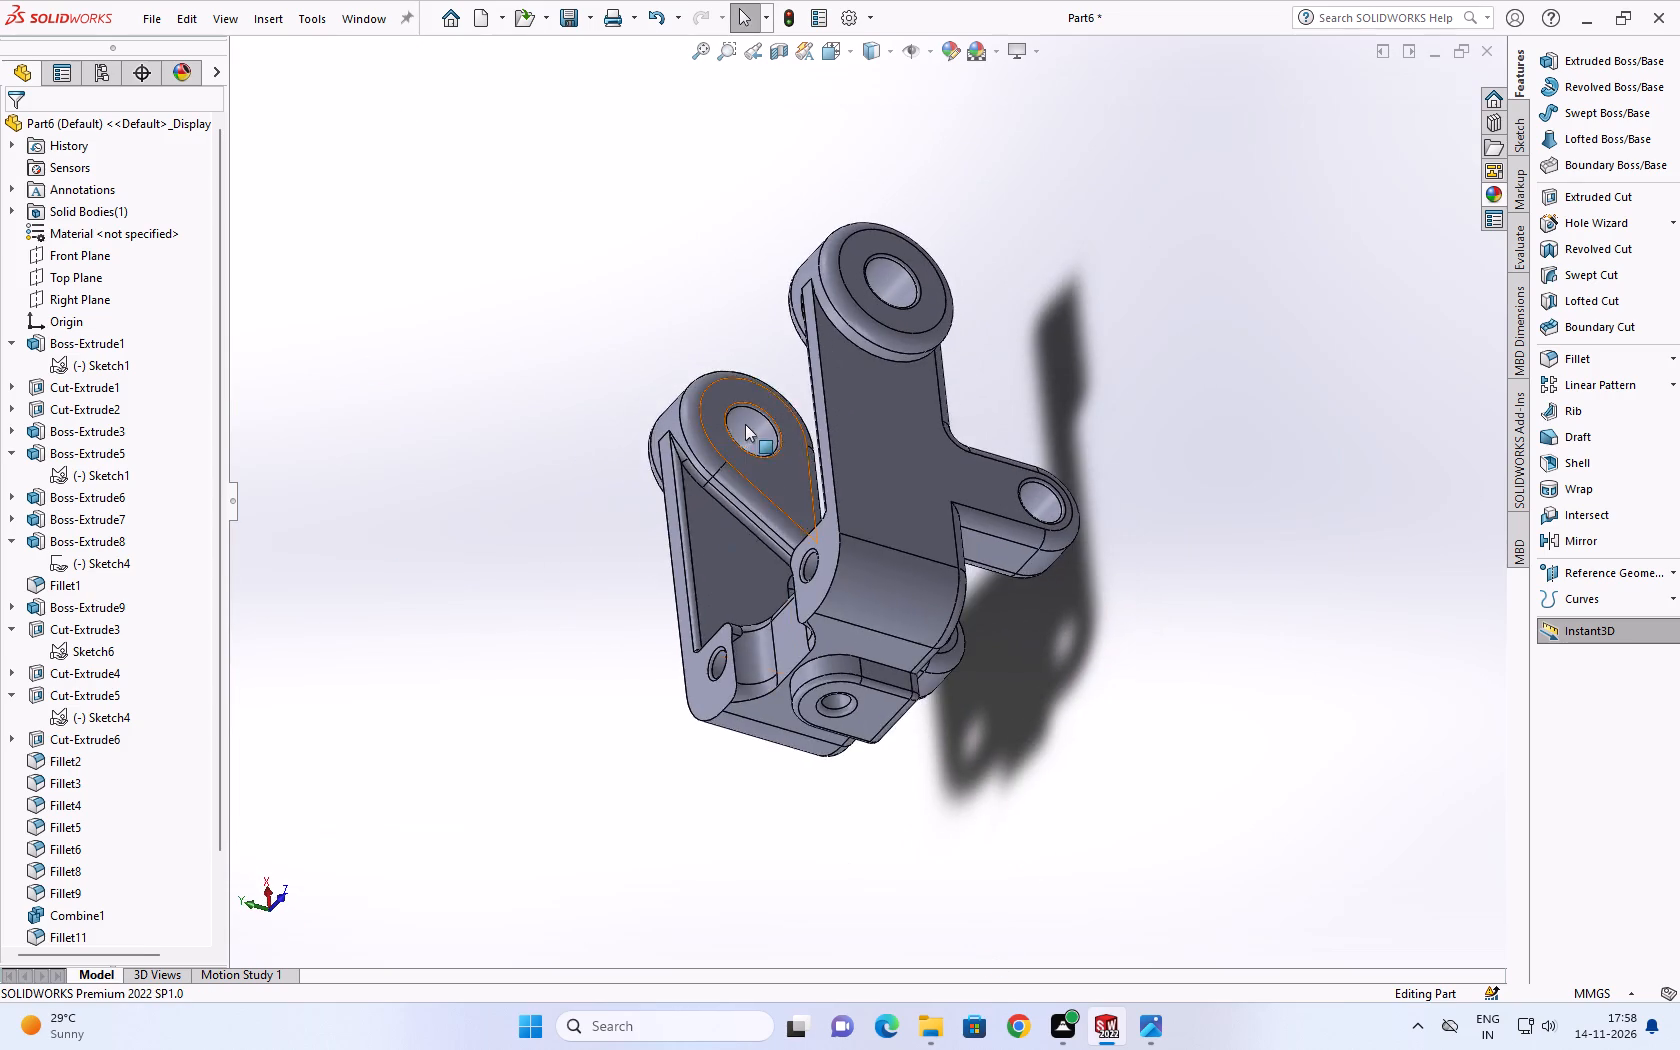
scroll(745, 424, "down", 2)
middle_click_drag(738, 424, 1113, 304)
scroll(836, 357, "up", 3)
middle_click_drag(839, 361, 1268, 504)
scroll(538, 443, "up", 1)
middle_click_drag(547, 447, 890, 562)
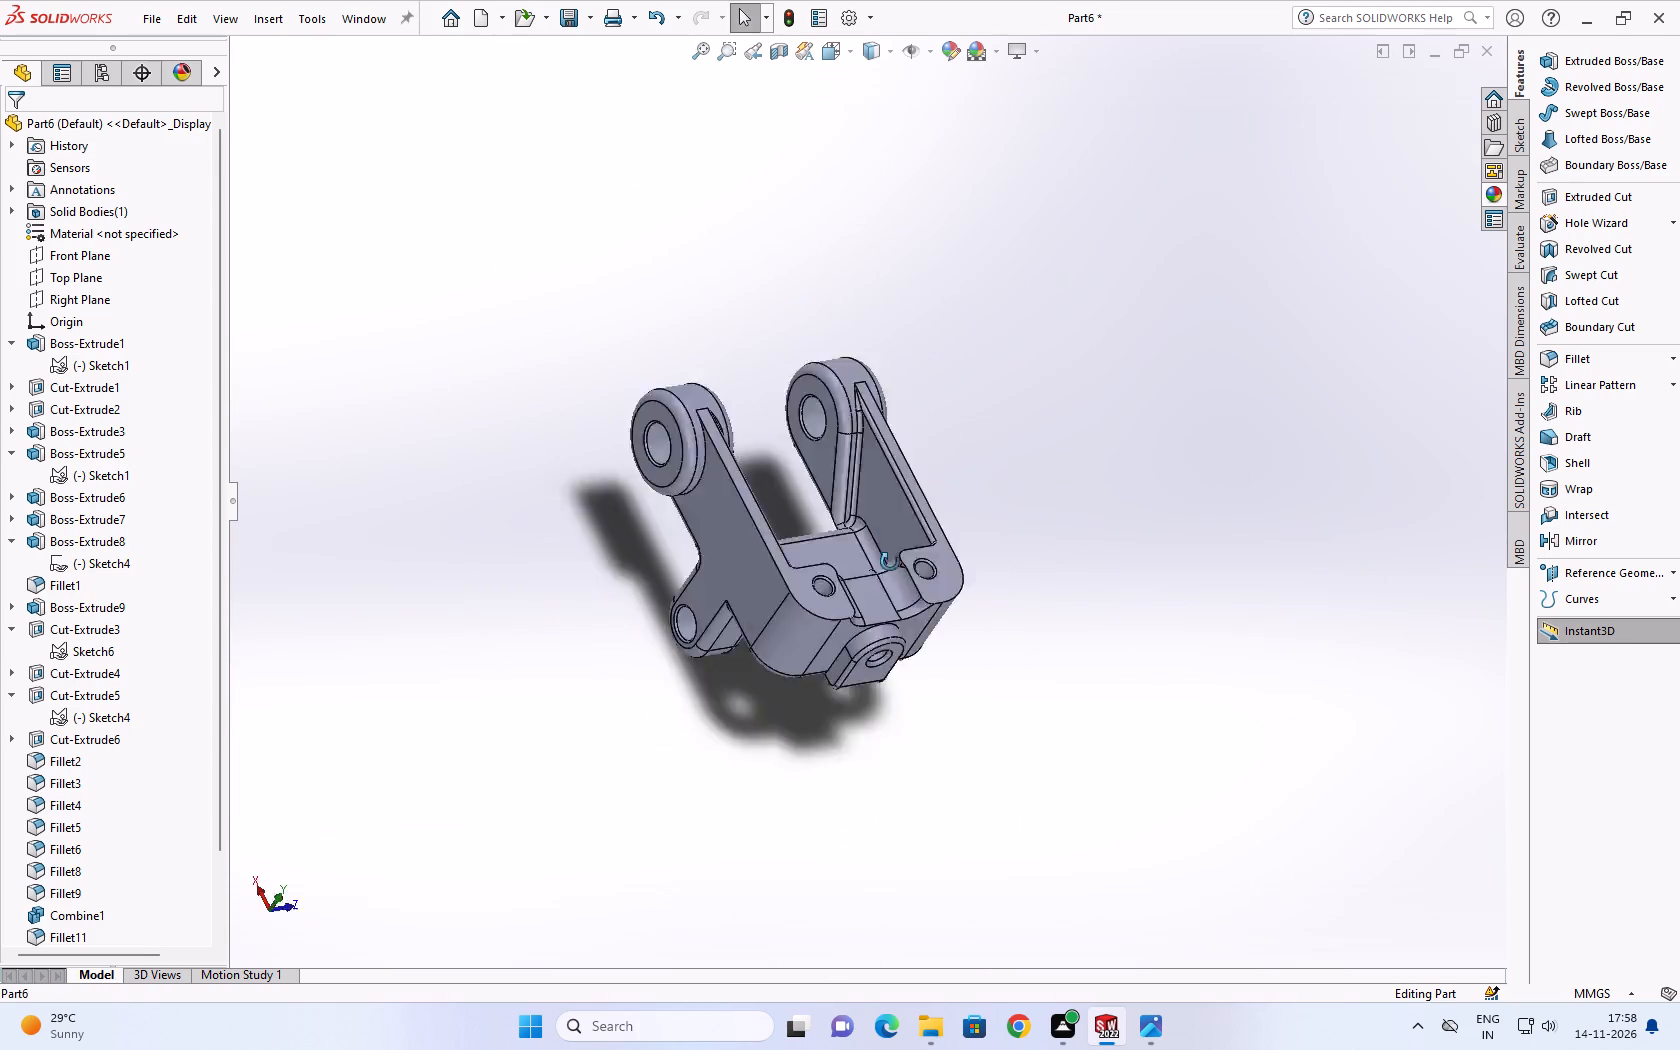
middle_click_drag(890, 562, 954, 570)
scroll(230, 353, "up", 2)
middle_click_drag(264, 345, 812, 396)
middle_click_drag(470, 384, 907, 505)
scroll(651, 597, "up", 1)
middle_click_drag(663, 595, 1005, 591)
scroll(207, 392, "up", 1)
middle_click_drag(260, 392, 1110, 495)
scroll(597, 542, "up", 1)
middle_click_drag(597, 542, 876, 542)
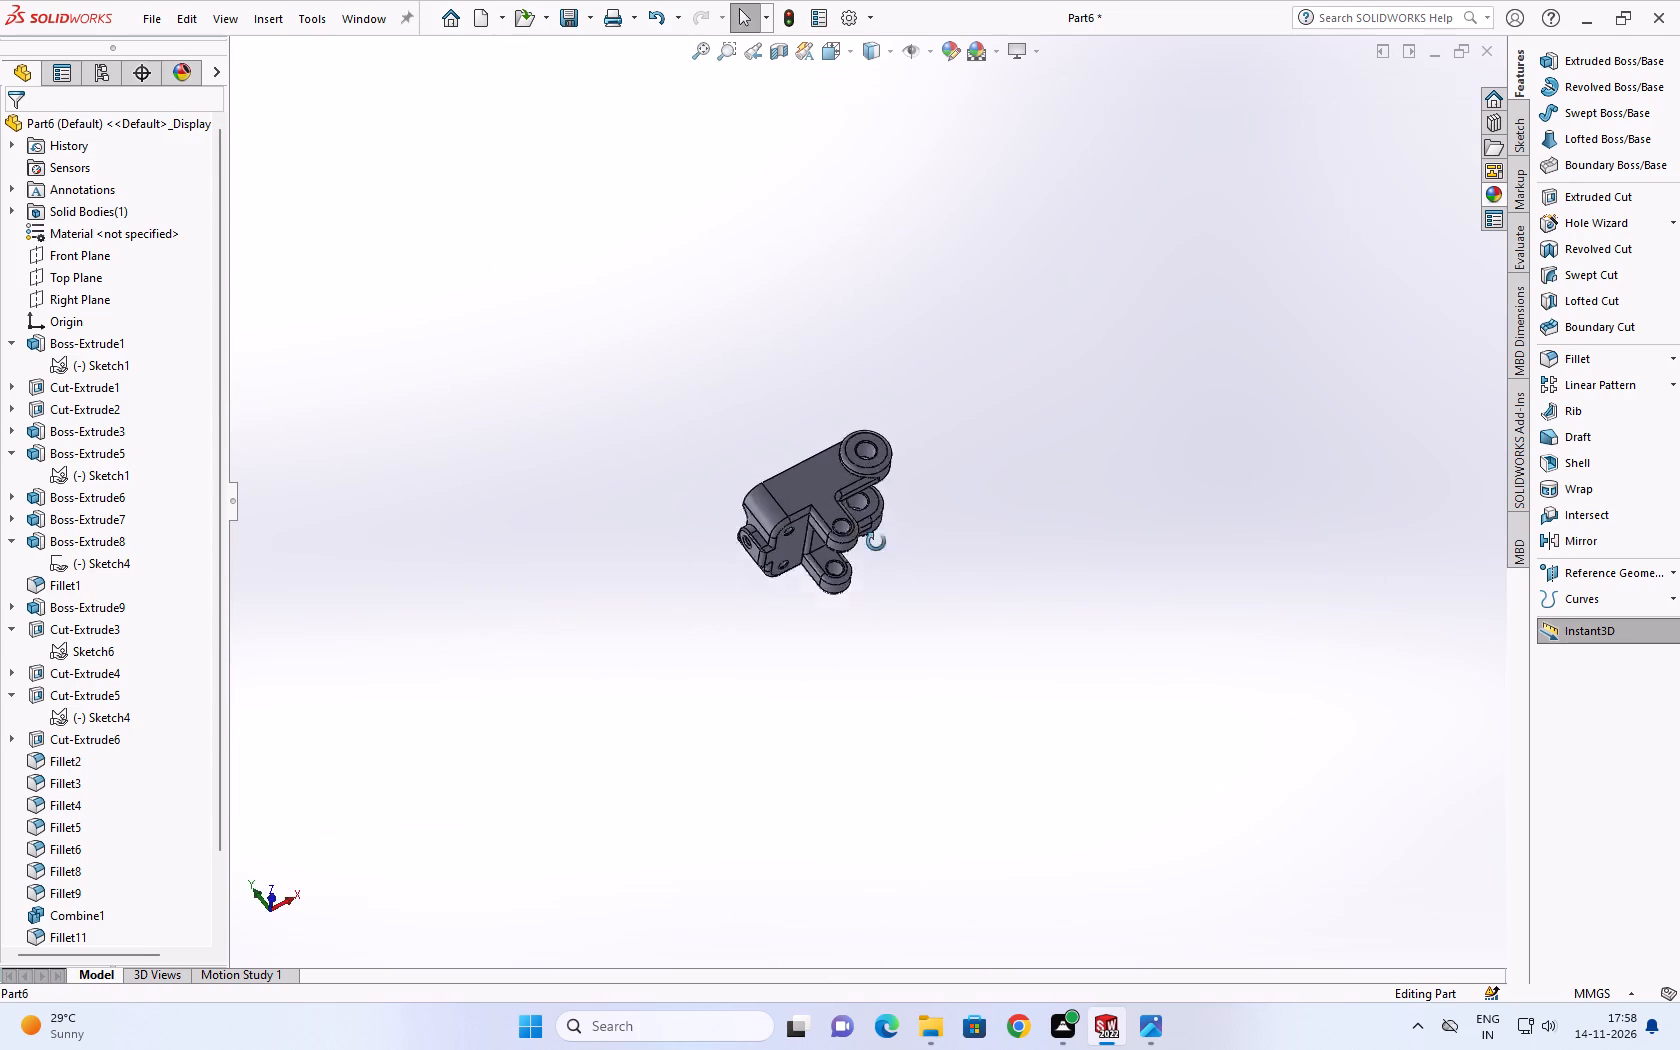
middle_click_drag(876, 542, 1022, 550)
middle_click_drag(460, 482, 1195, 508)
middle_click_drag(608, 459, 1270, 517)
scroll(608, 459, "up", 1)
middle_click_drag(498, 323, 1241, 474)
scroll(788, 363, "up", 1)
scroll(1051, 356, "up", 1)
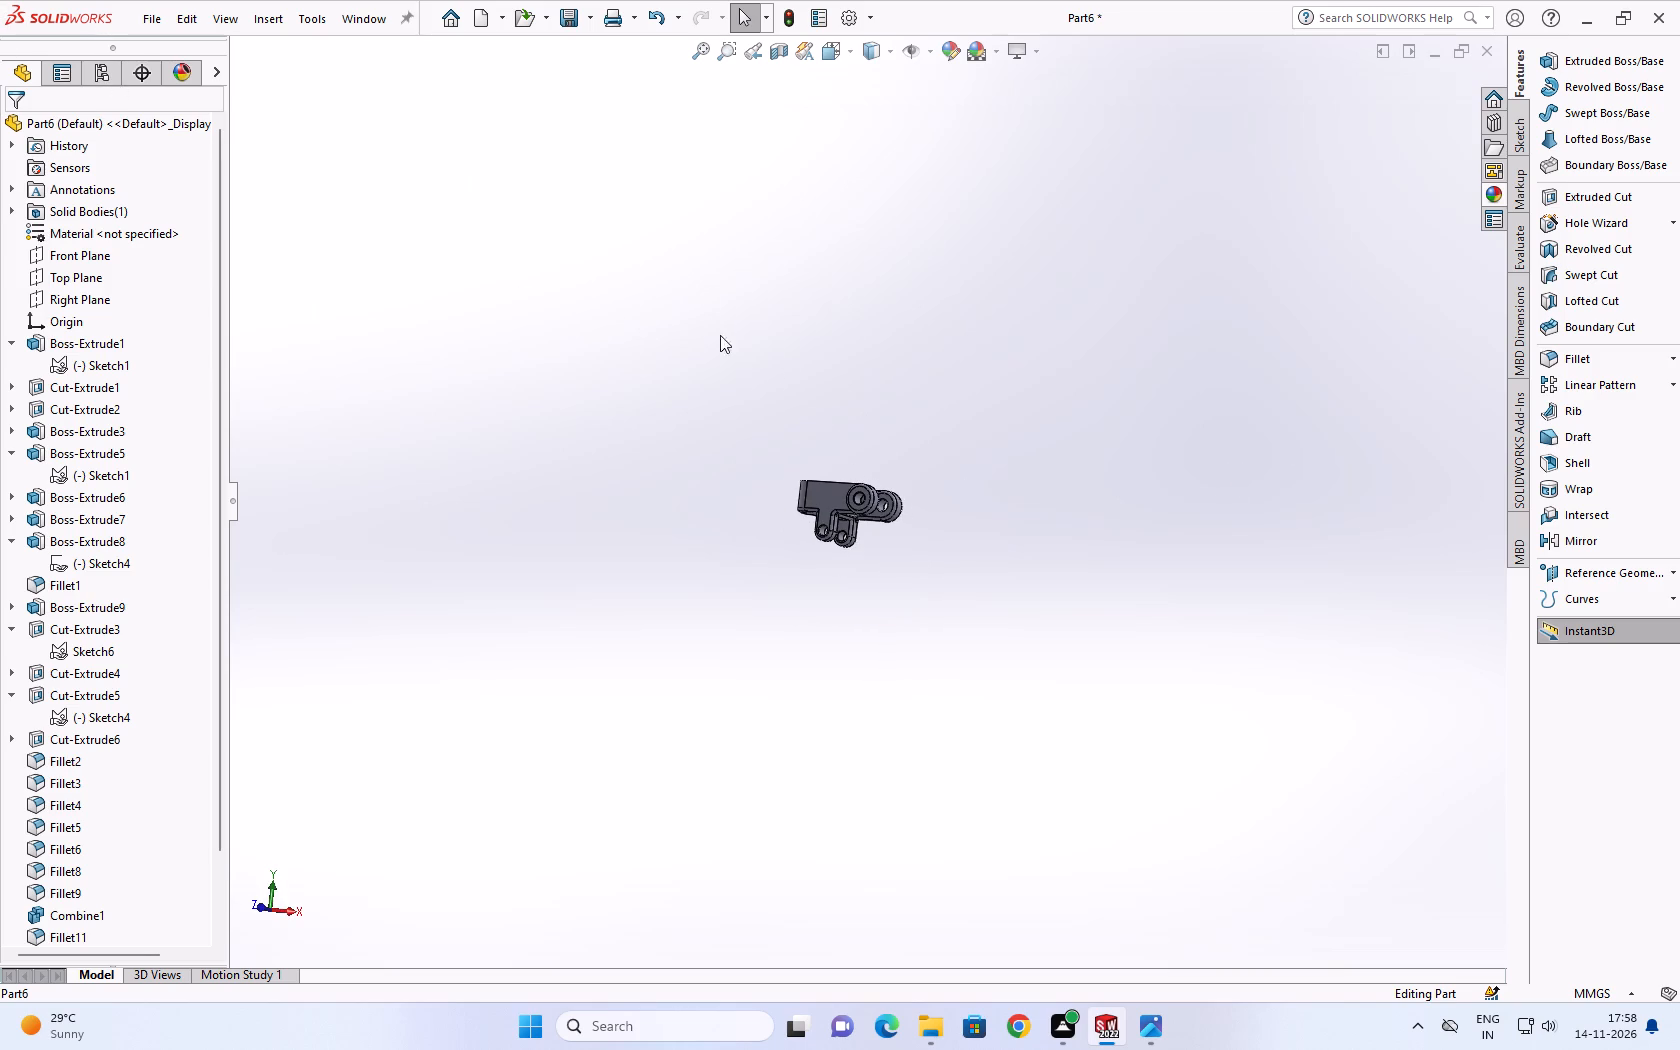
scroll(737, 356, "down", 3)
scroll(849, 593, "down", 4)
middle_click_drag(832, 513, 778, 697)
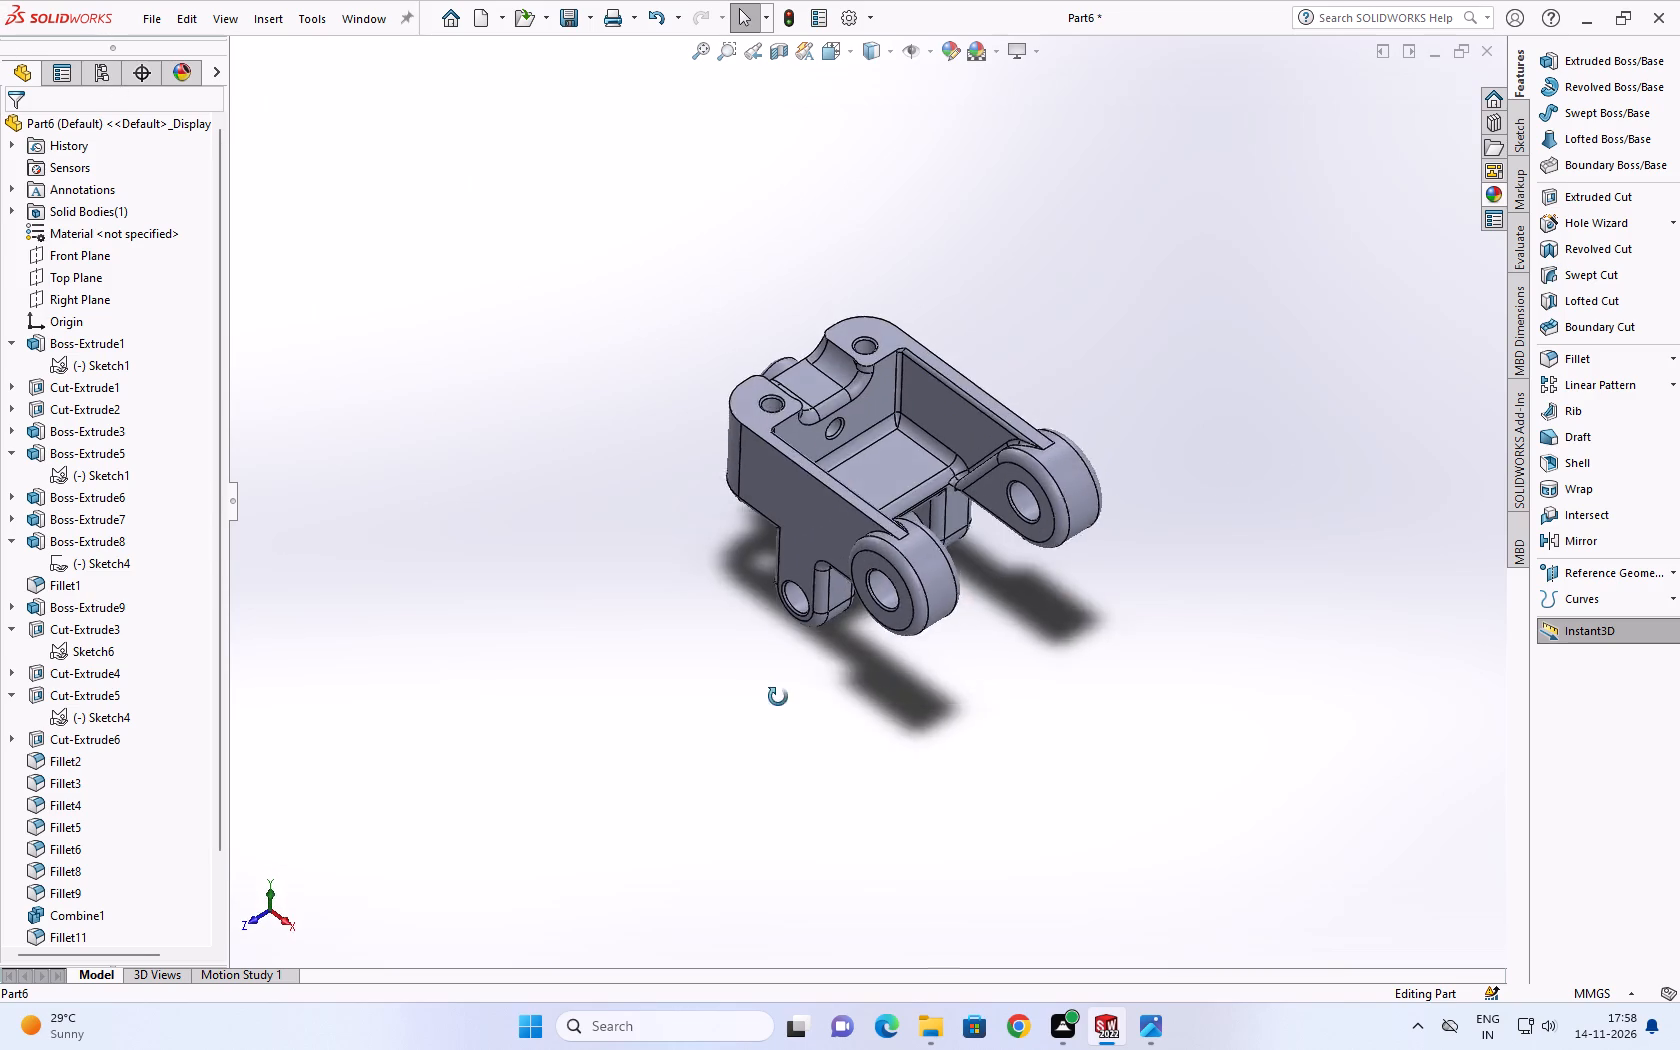
middle_click_drag(778, 697, 780, 698)
scroll(782, 698, "down", 1)
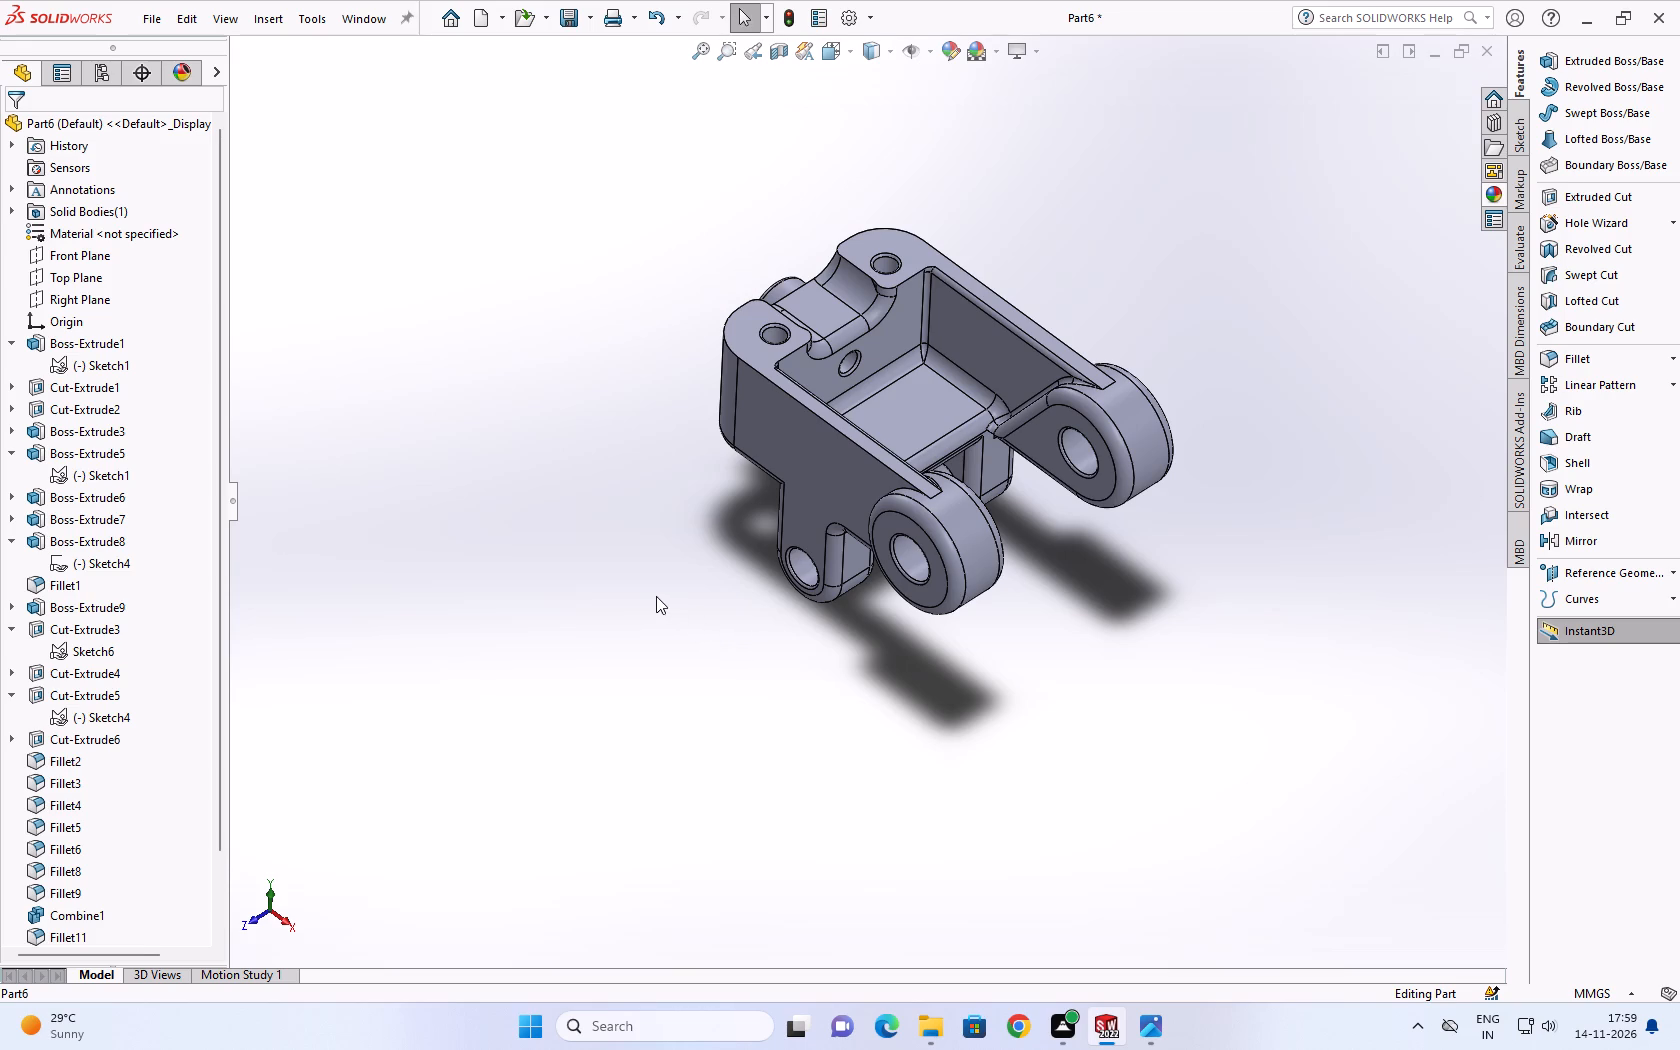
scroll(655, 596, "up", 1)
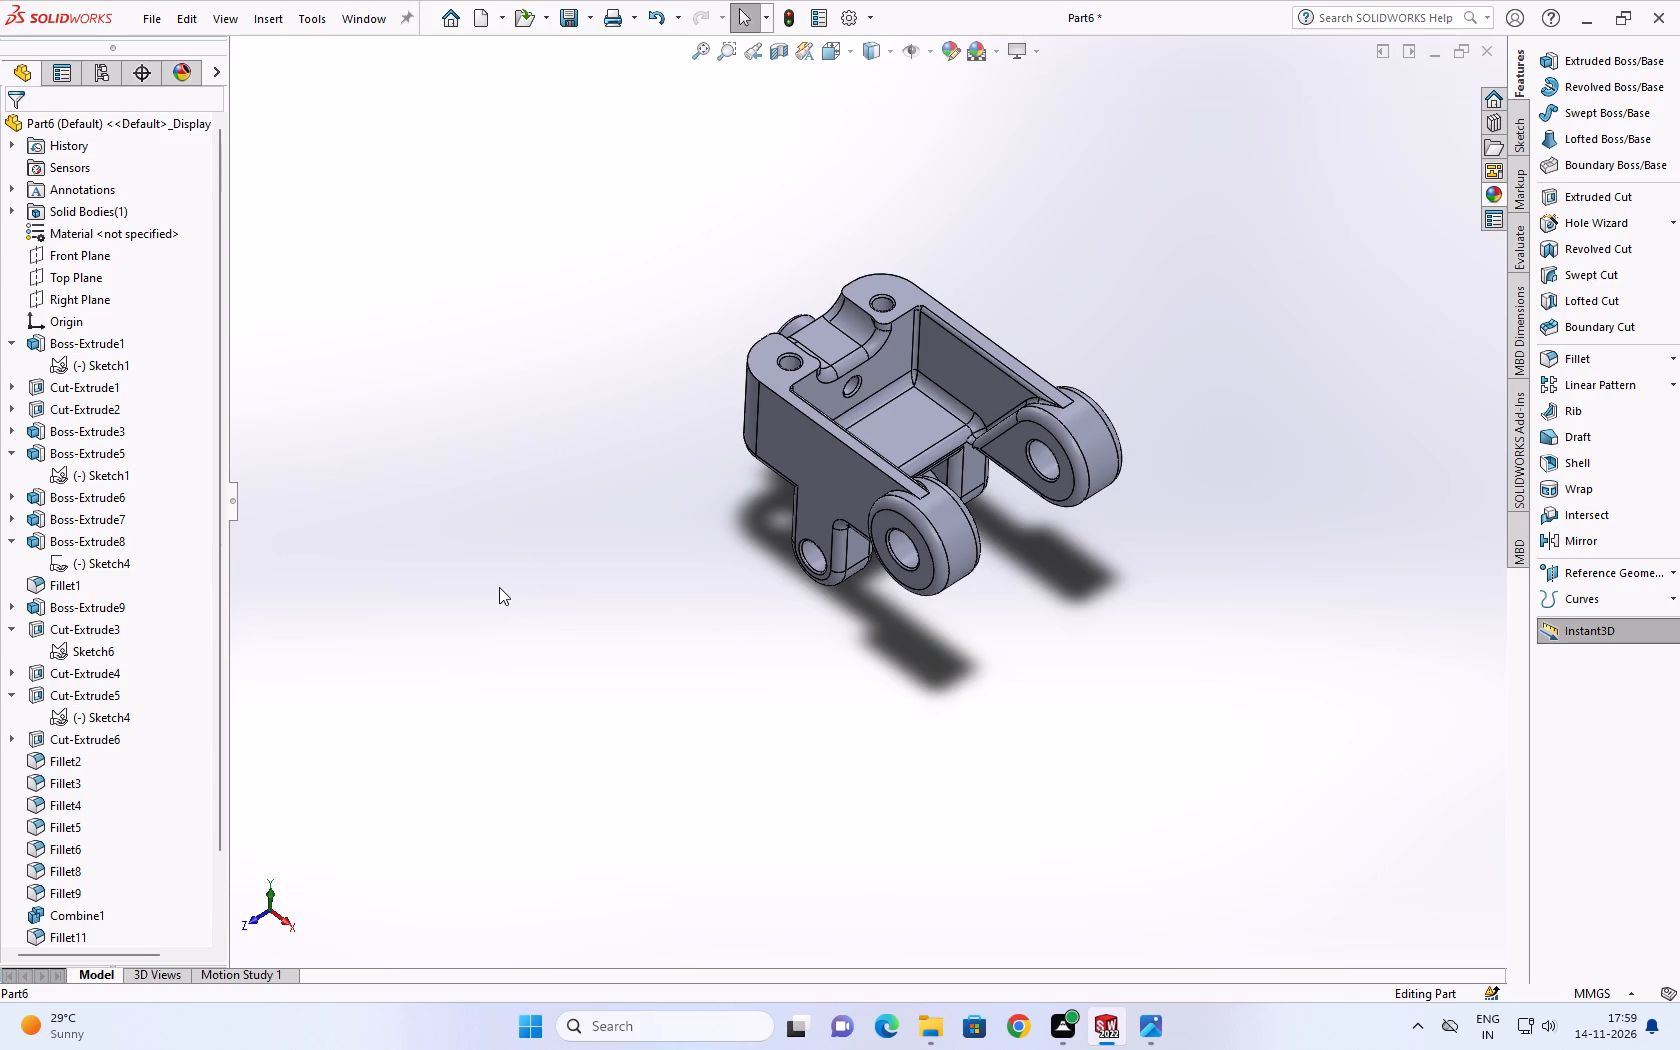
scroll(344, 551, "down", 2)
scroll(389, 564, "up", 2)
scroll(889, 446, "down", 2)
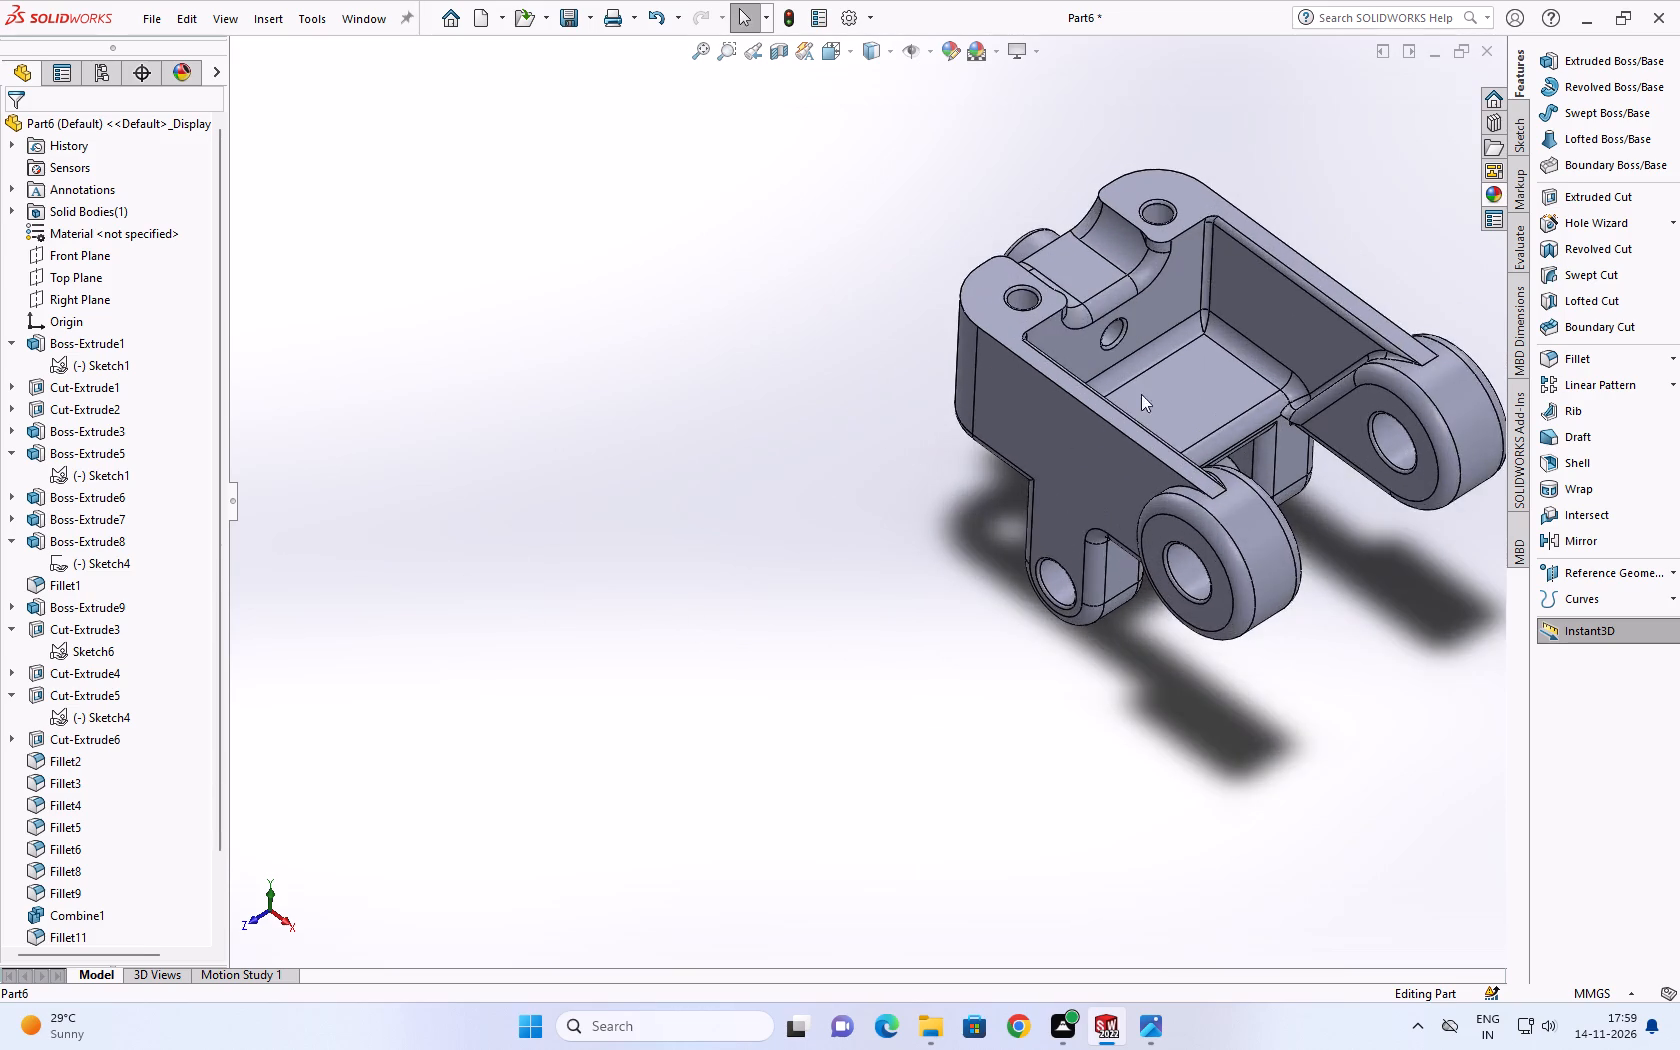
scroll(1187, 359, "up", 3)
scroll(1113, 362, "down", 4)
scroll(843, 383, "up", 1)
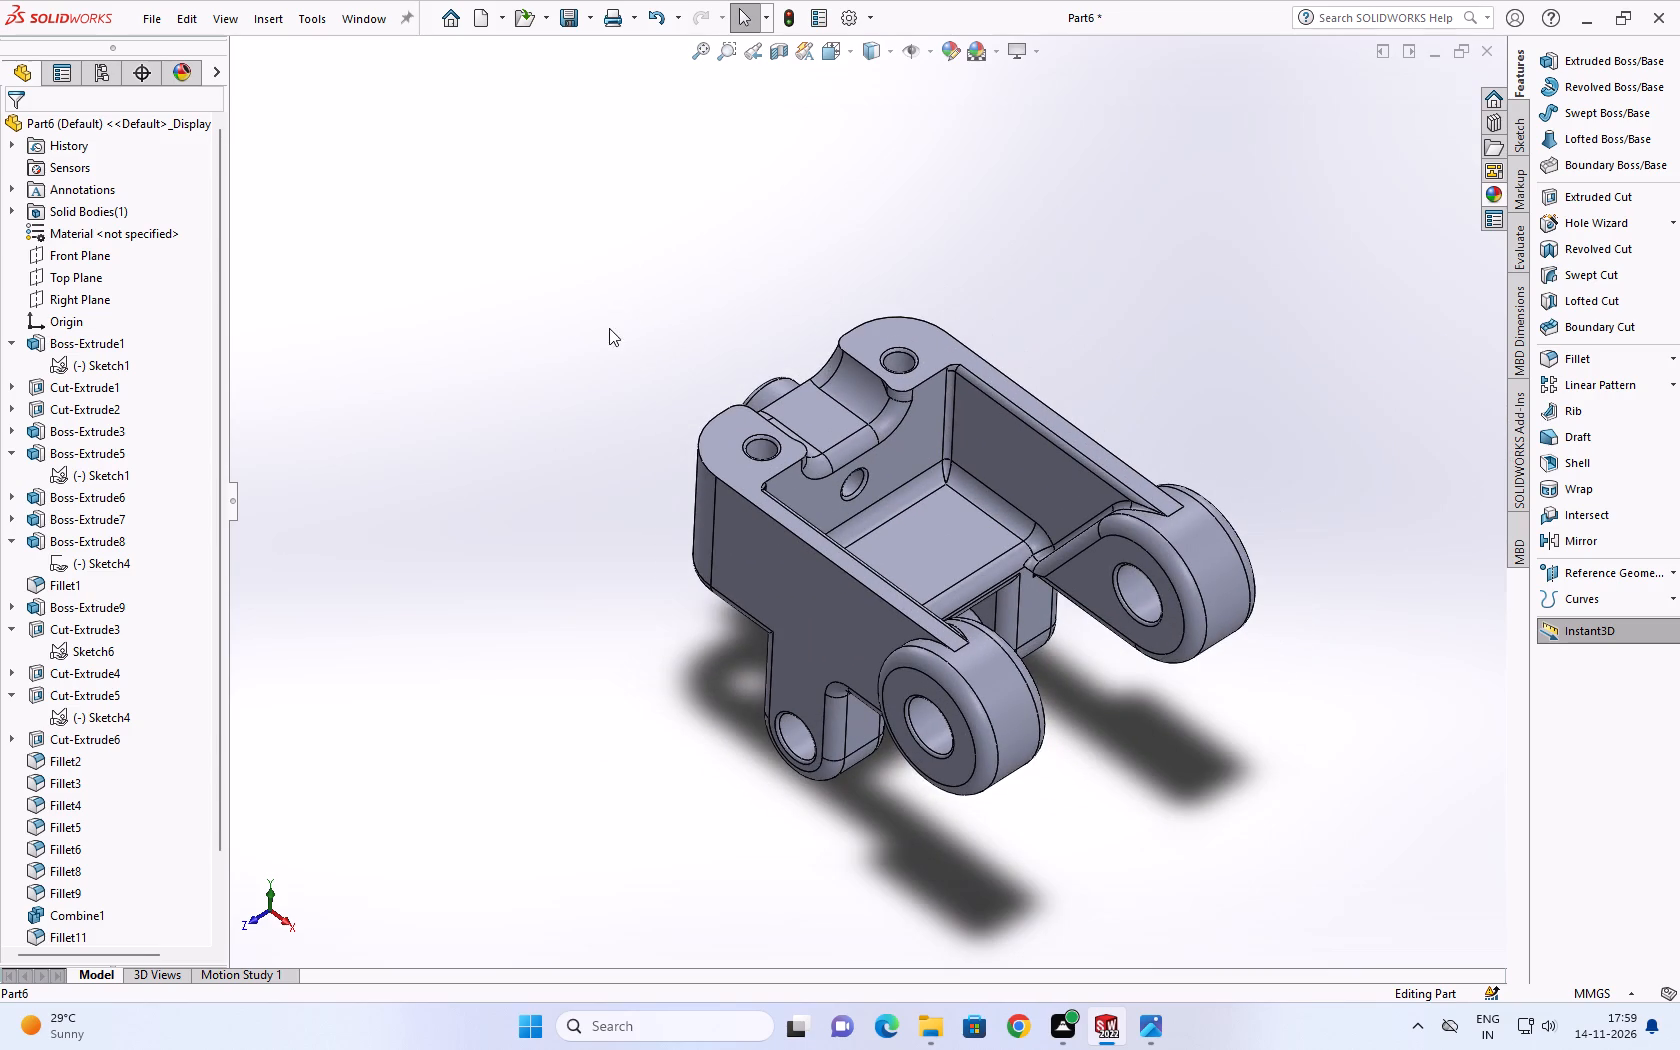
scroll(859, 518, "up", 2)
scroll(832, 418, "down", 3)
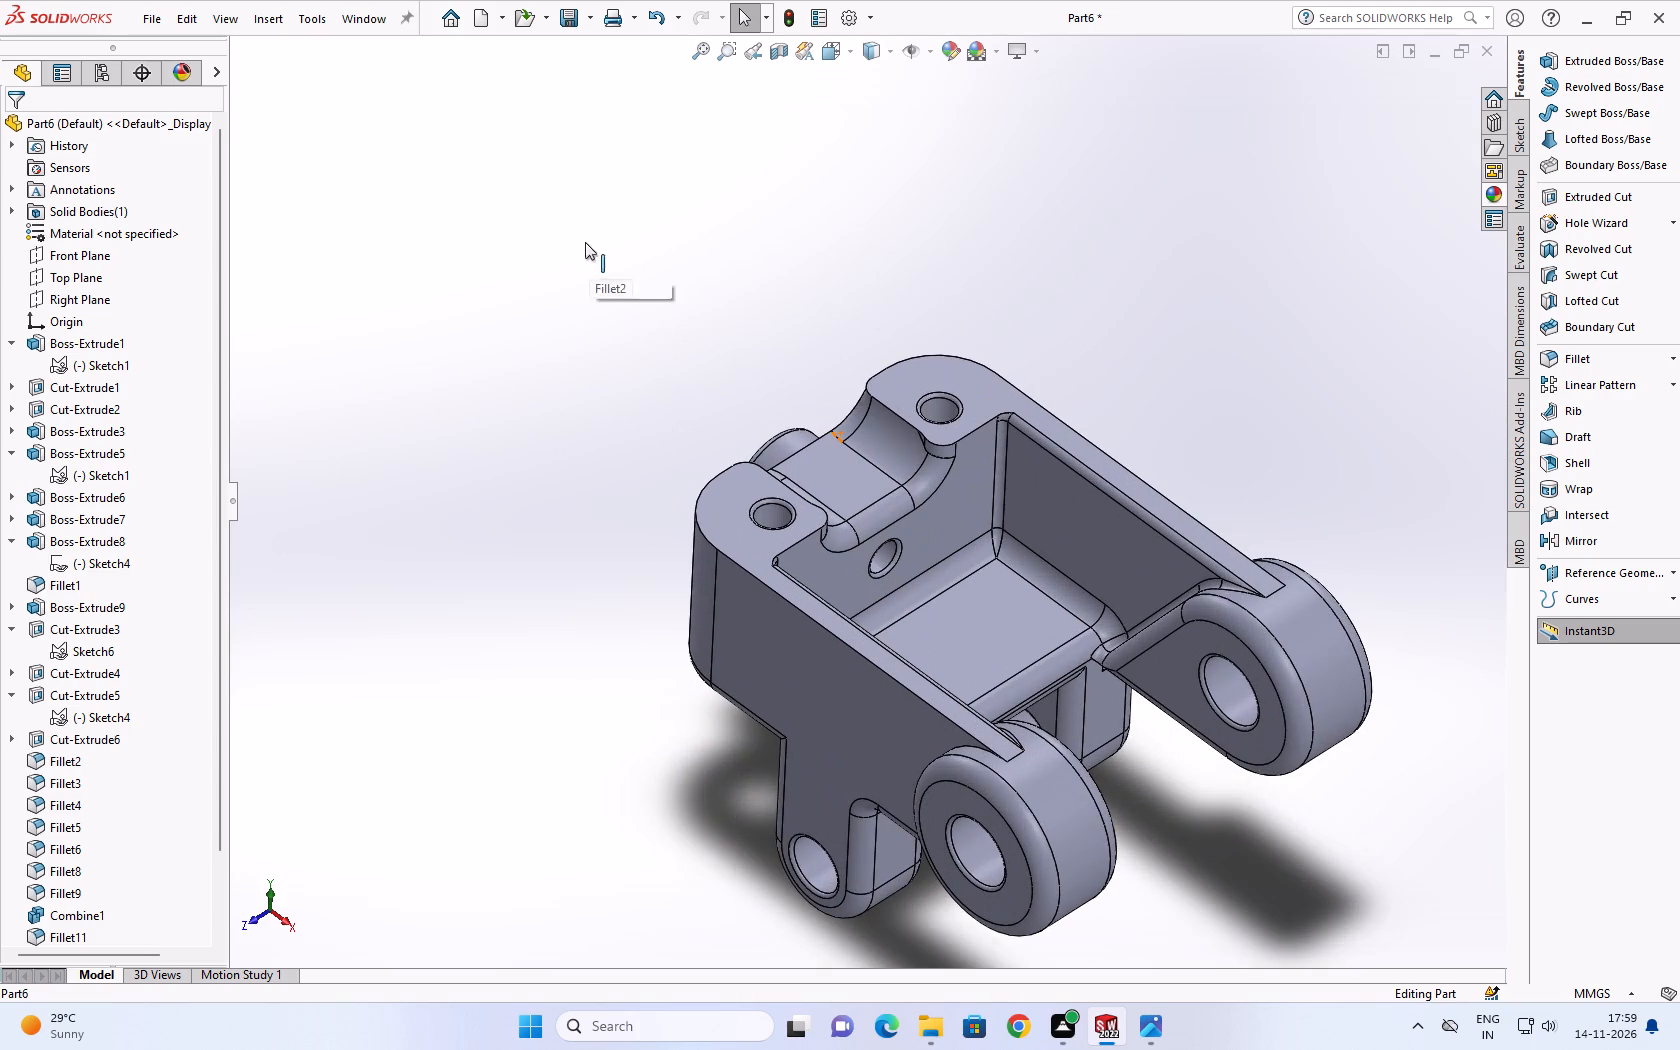
Select the whole bracket's geometry, examine it from the side, underside and arm end, and clear the selection.
left_click_drag(573, 243, 1358, 1021)
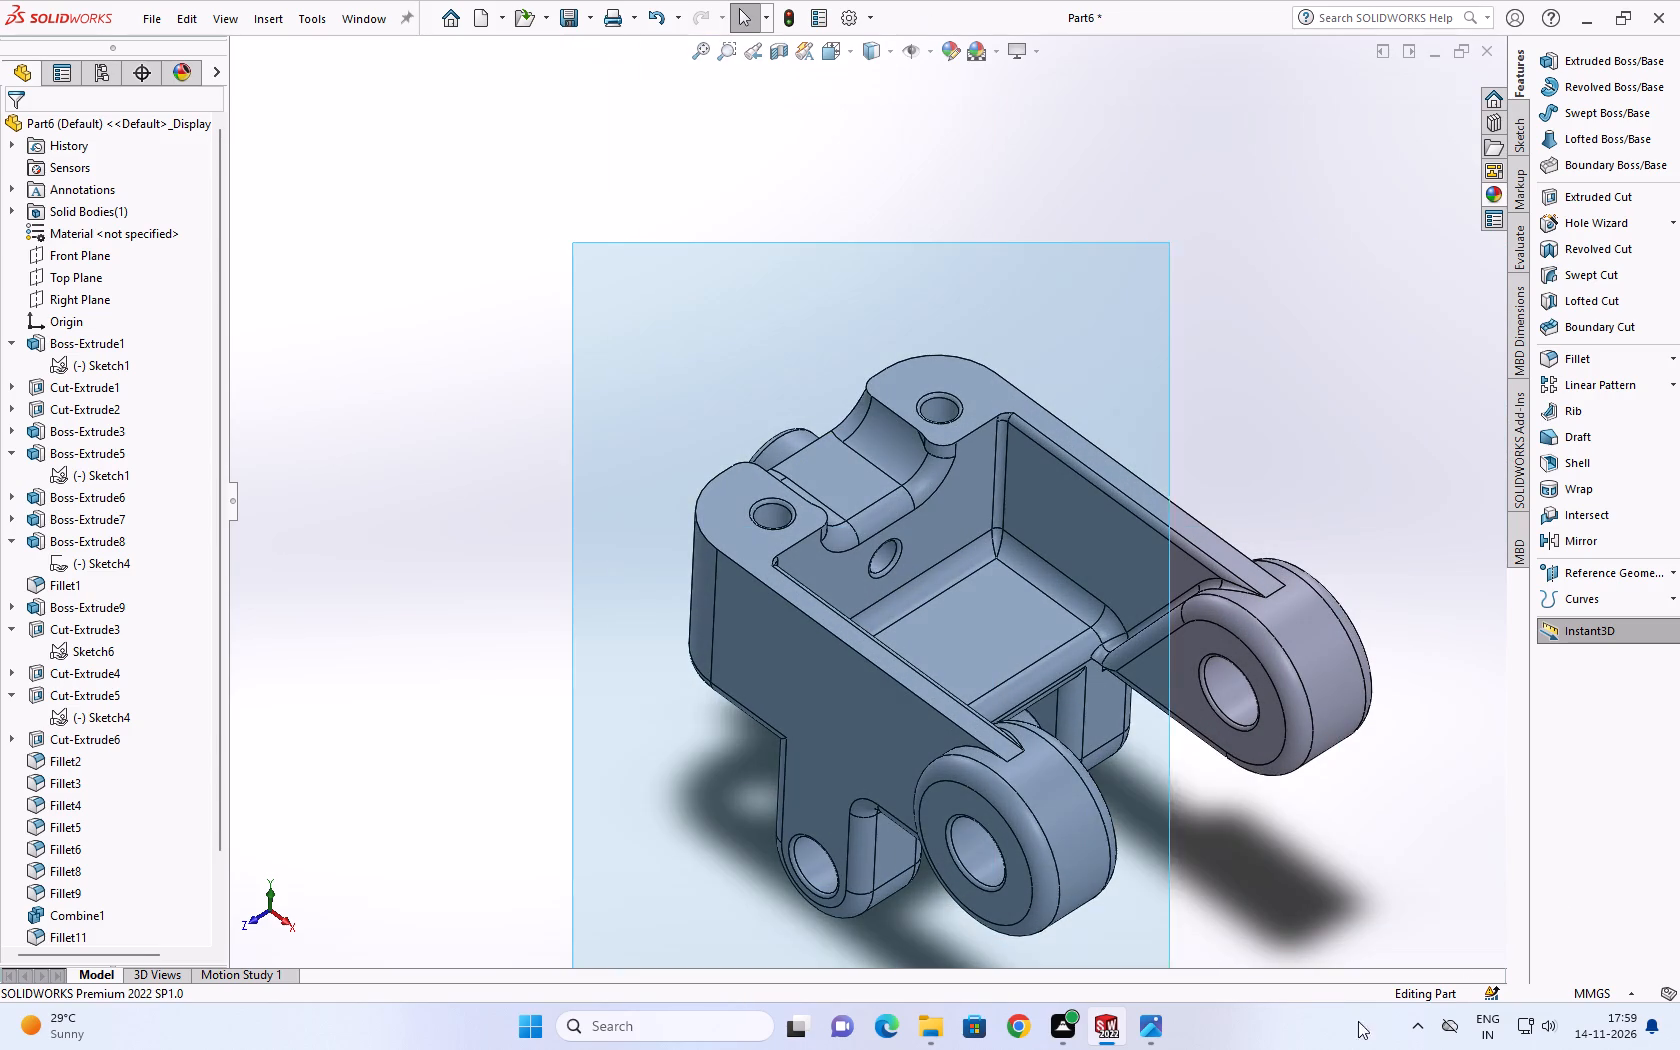
left_click_drag(1358, 1021, 1679, 1018)
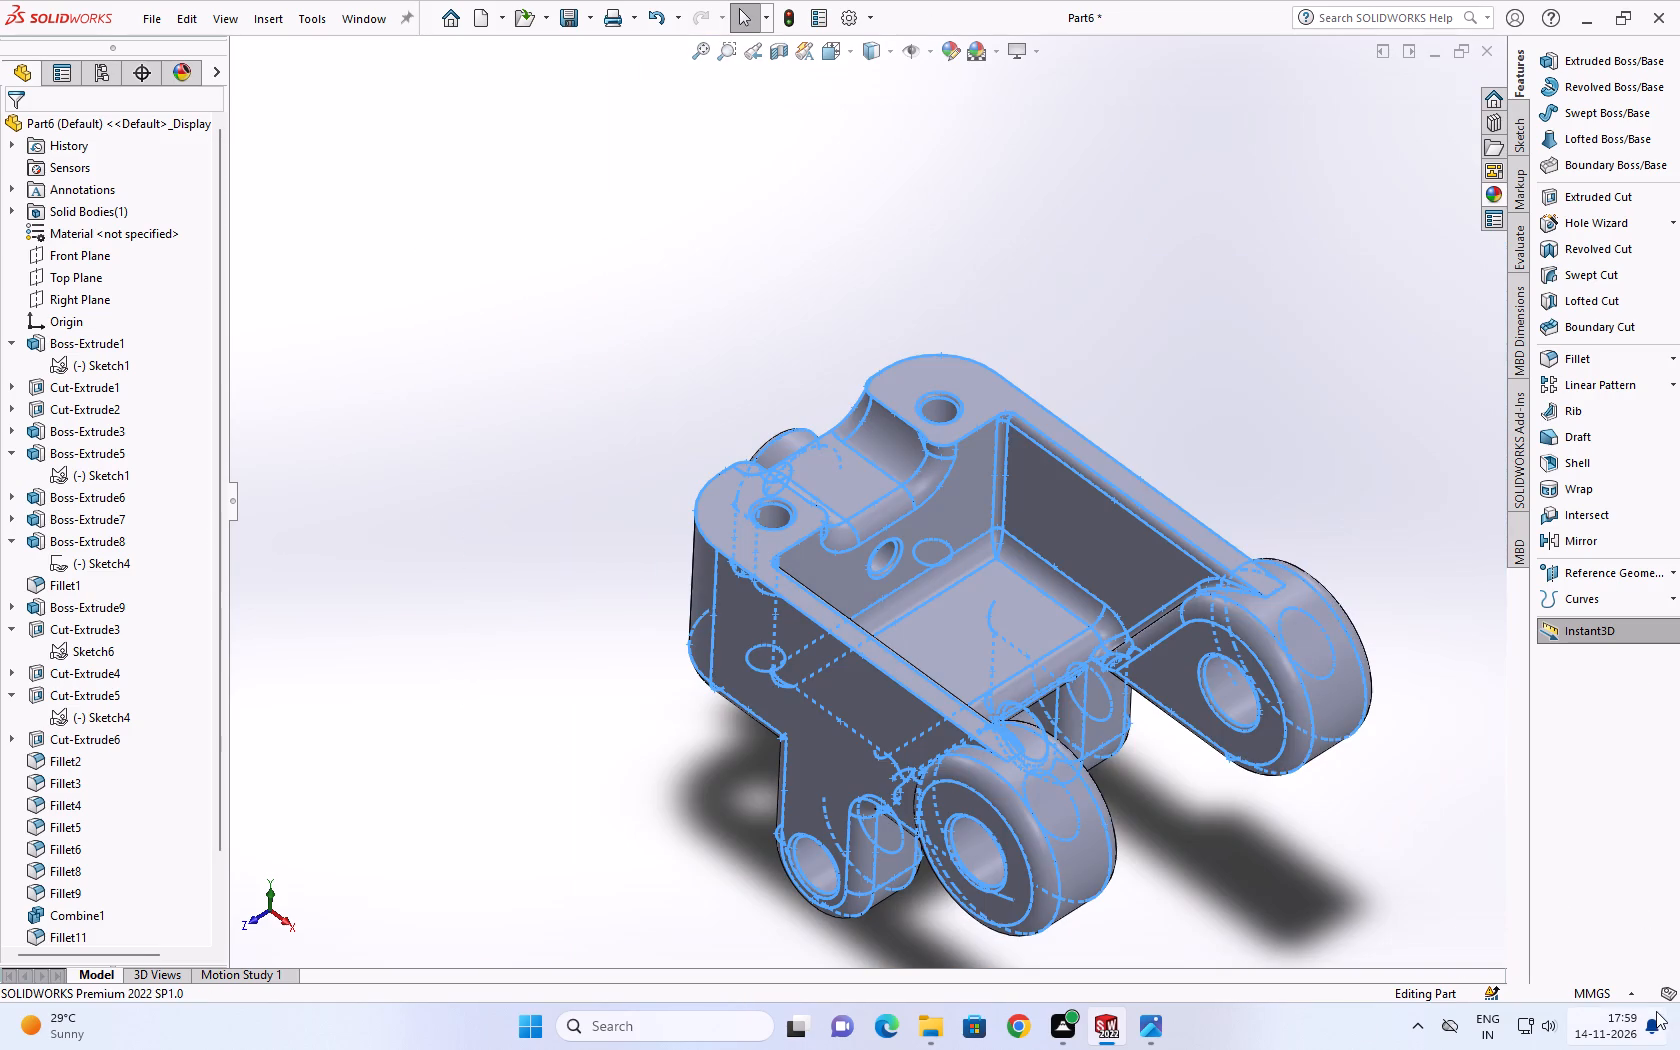
scroll(994, 525, "up", 1)
middle_click_drag(1032, 637, 732, 694)
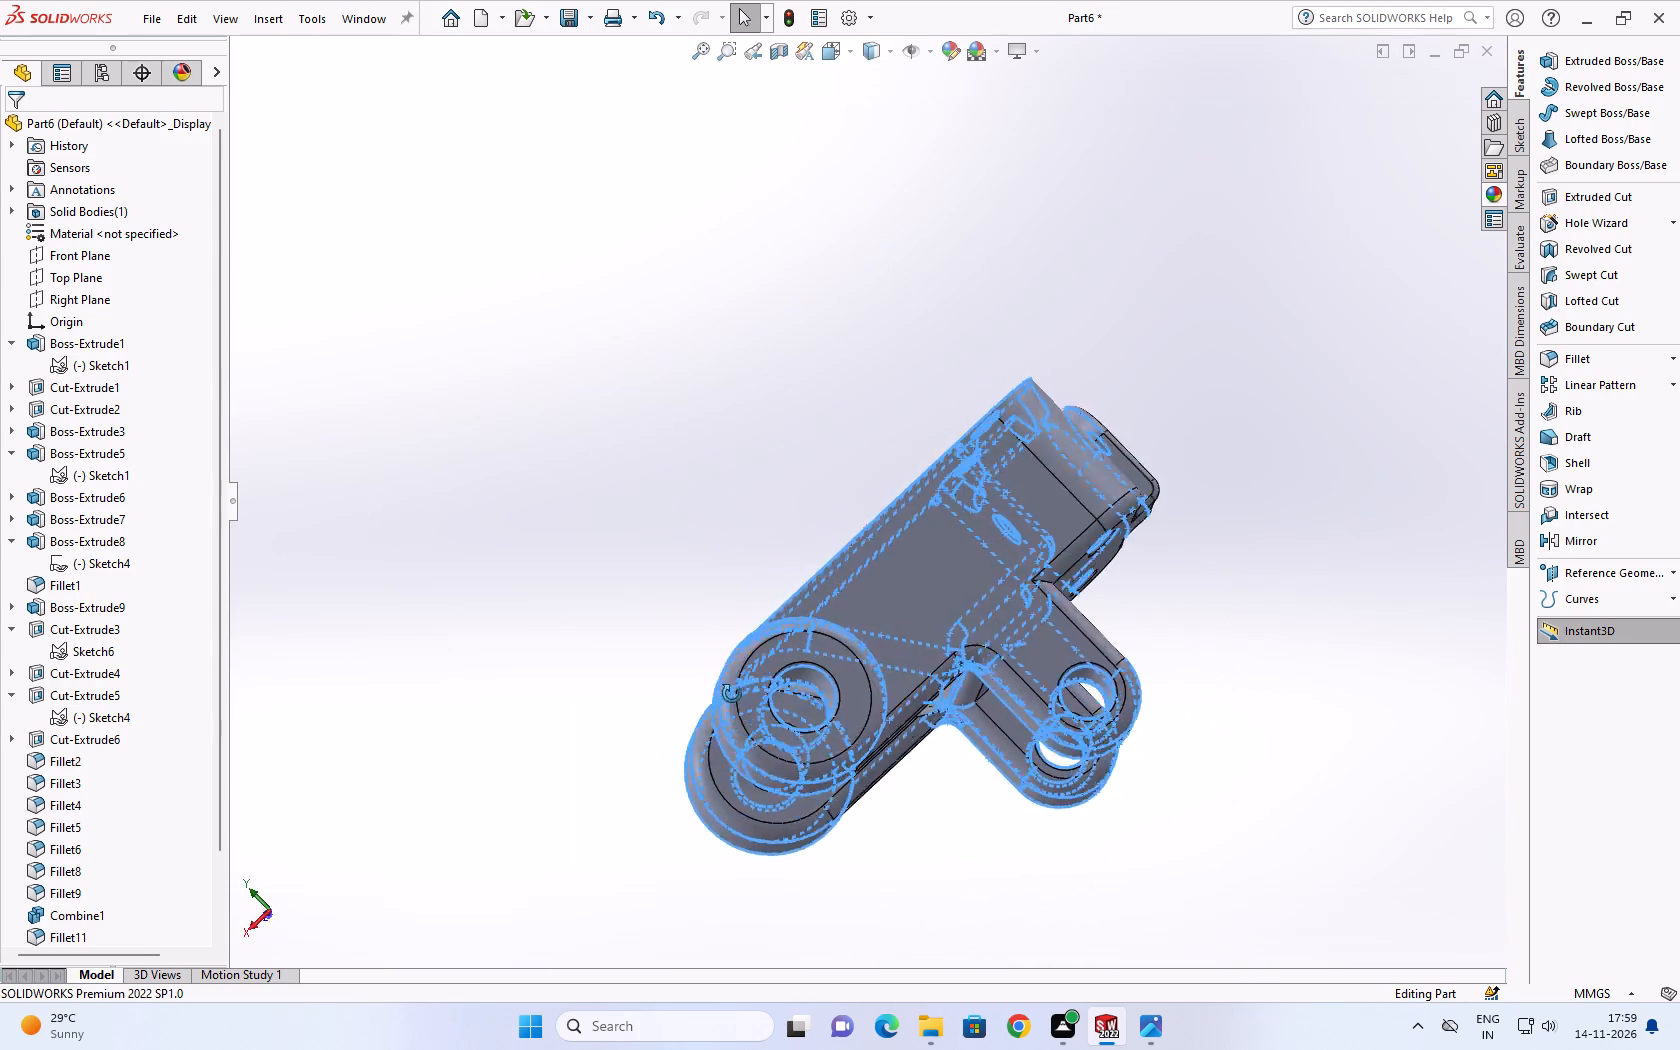
middle_click_drag(732, 694, 552, 477)
left_click_drag(458, 194, 929, 1014)
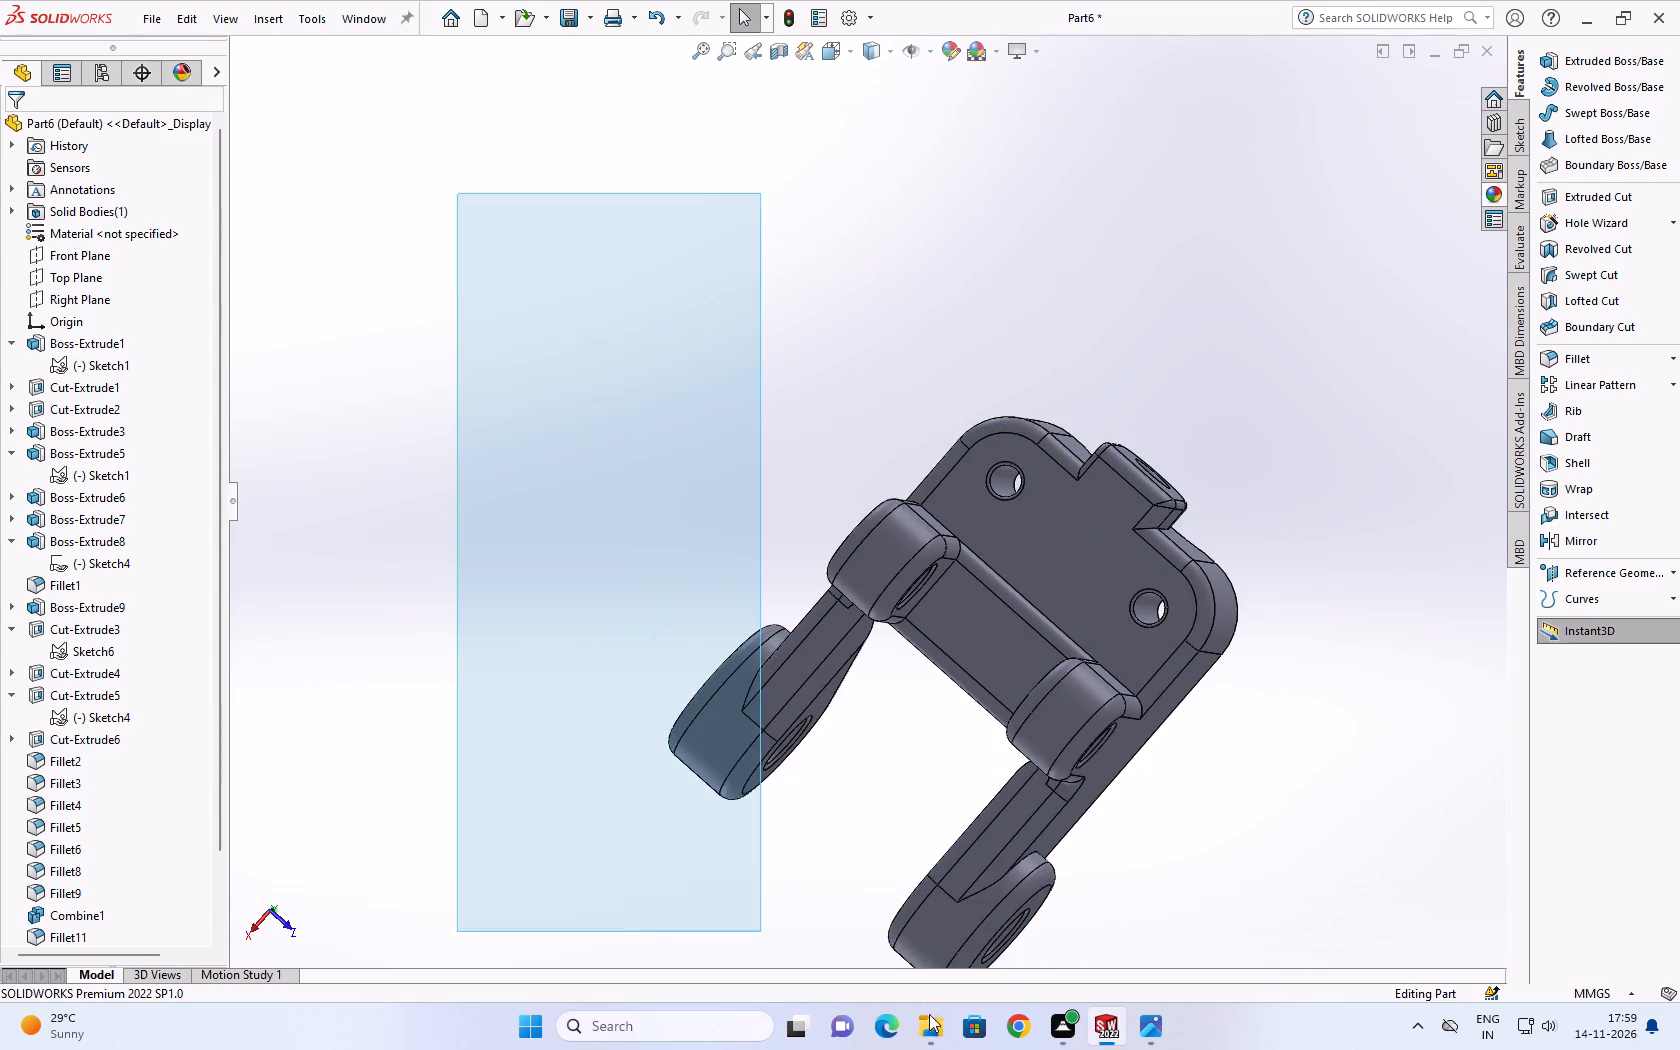
left_click_drag(929, 1014, 1556, 785)
scroll(597, 235, "up", 1)
middle_click_drag(601, 232, 834, 653)
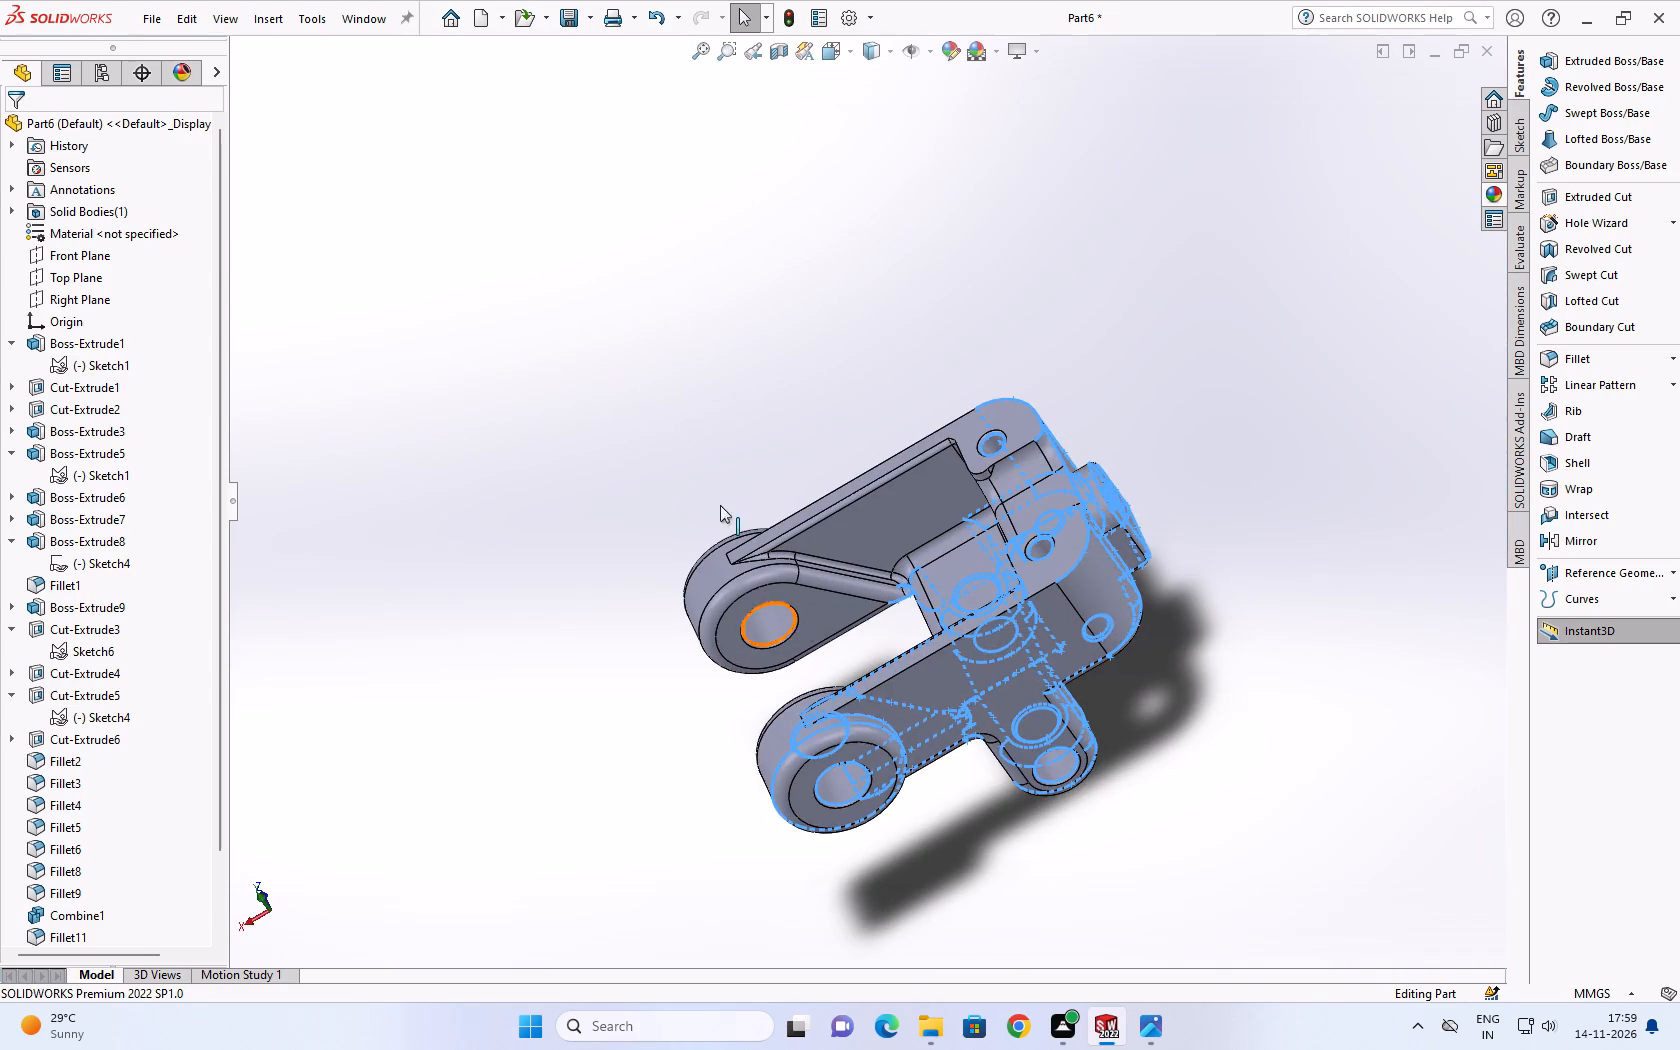
left_click_drag(585, 156, 1261, 990)
middle_click_drag(1043, 694, 1039, 585)
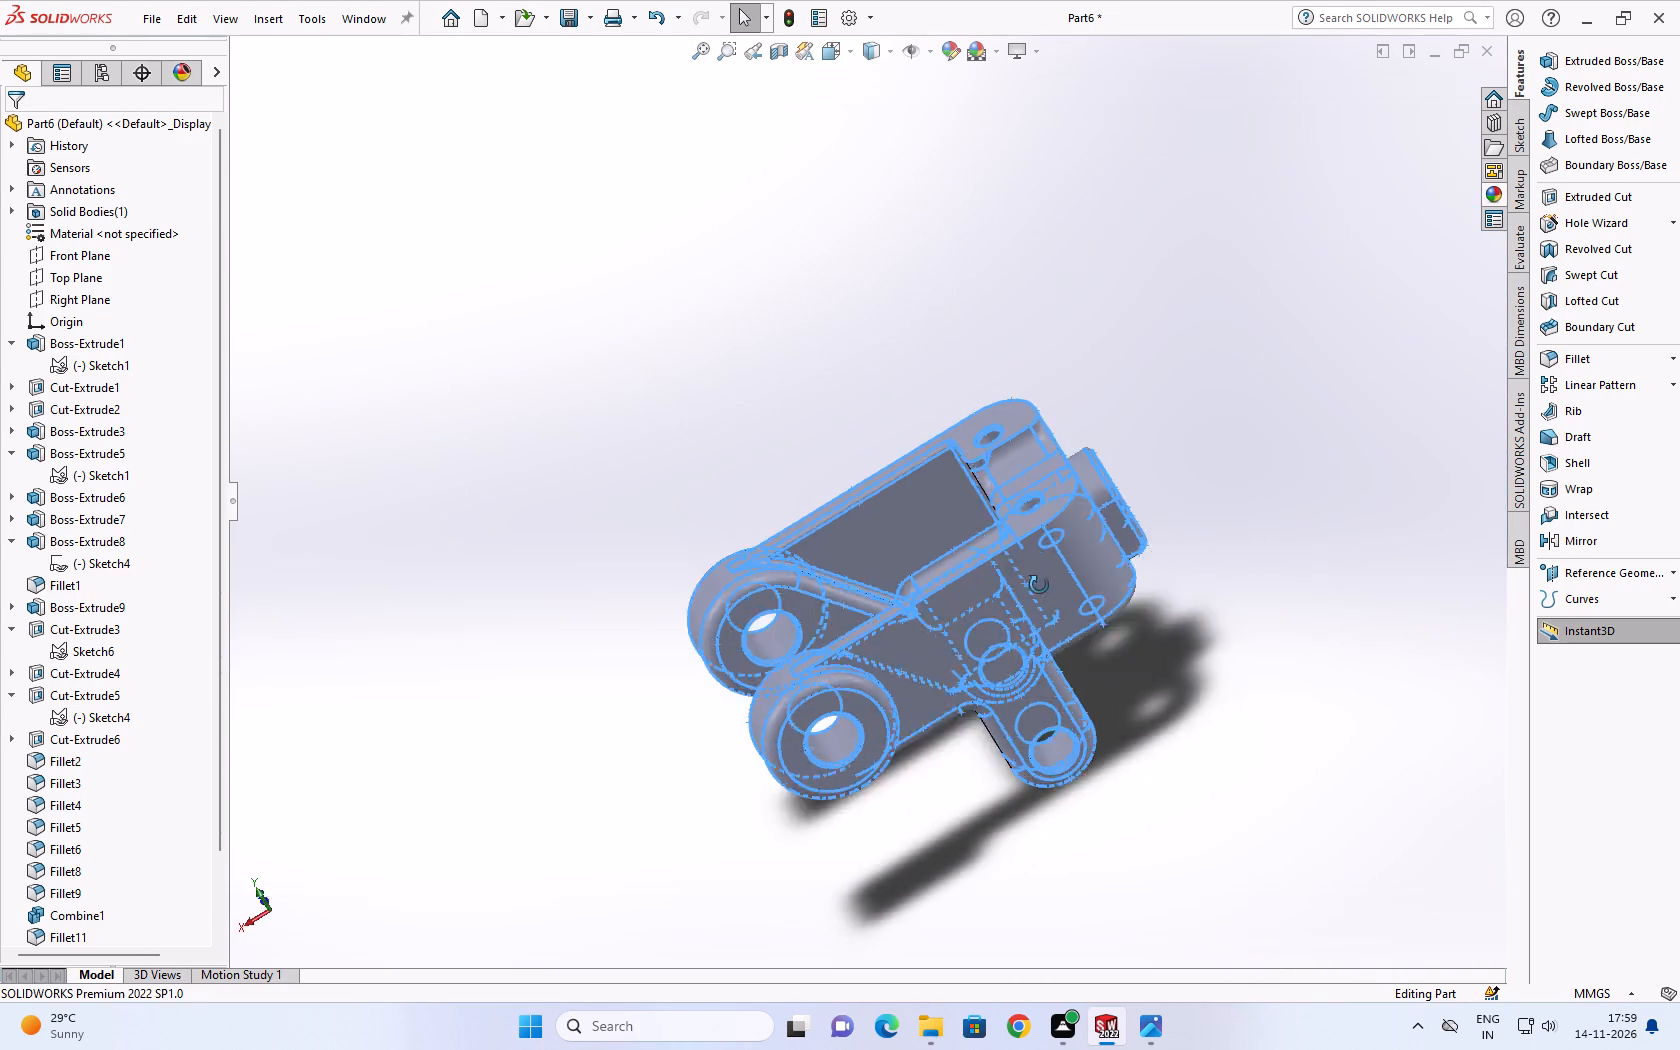
middle_click_drag(1039, 585, 1269, 507)
left_click(1042, 128)
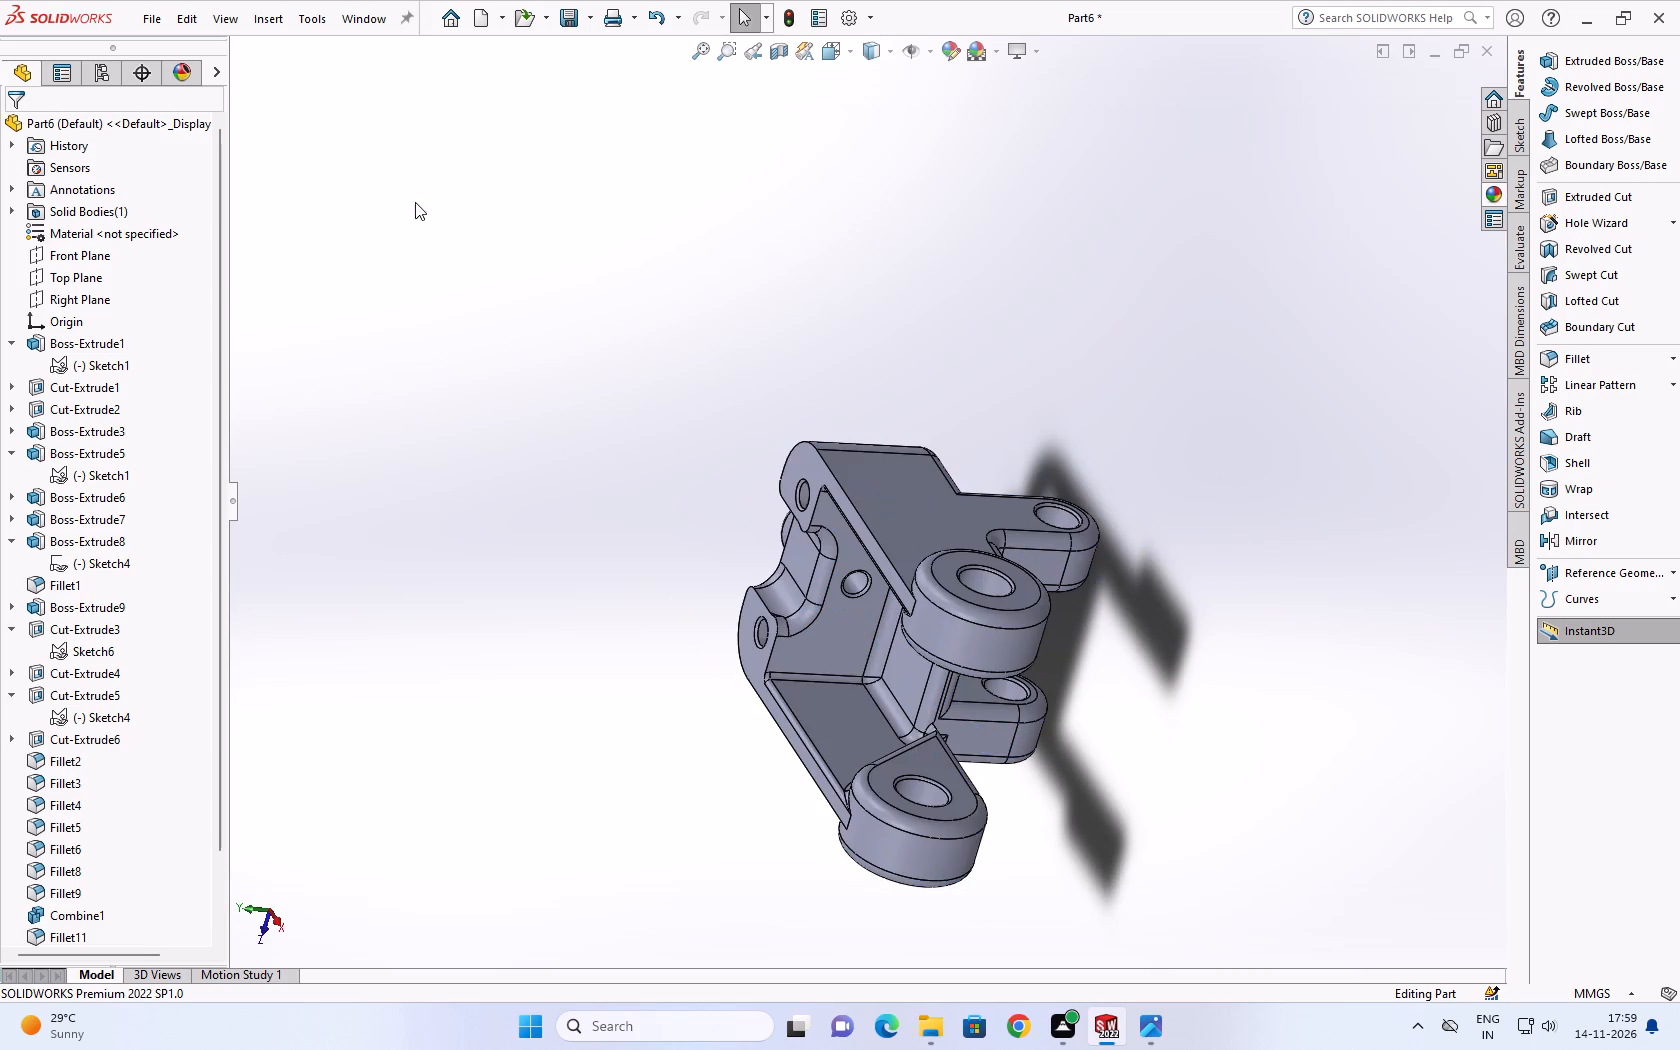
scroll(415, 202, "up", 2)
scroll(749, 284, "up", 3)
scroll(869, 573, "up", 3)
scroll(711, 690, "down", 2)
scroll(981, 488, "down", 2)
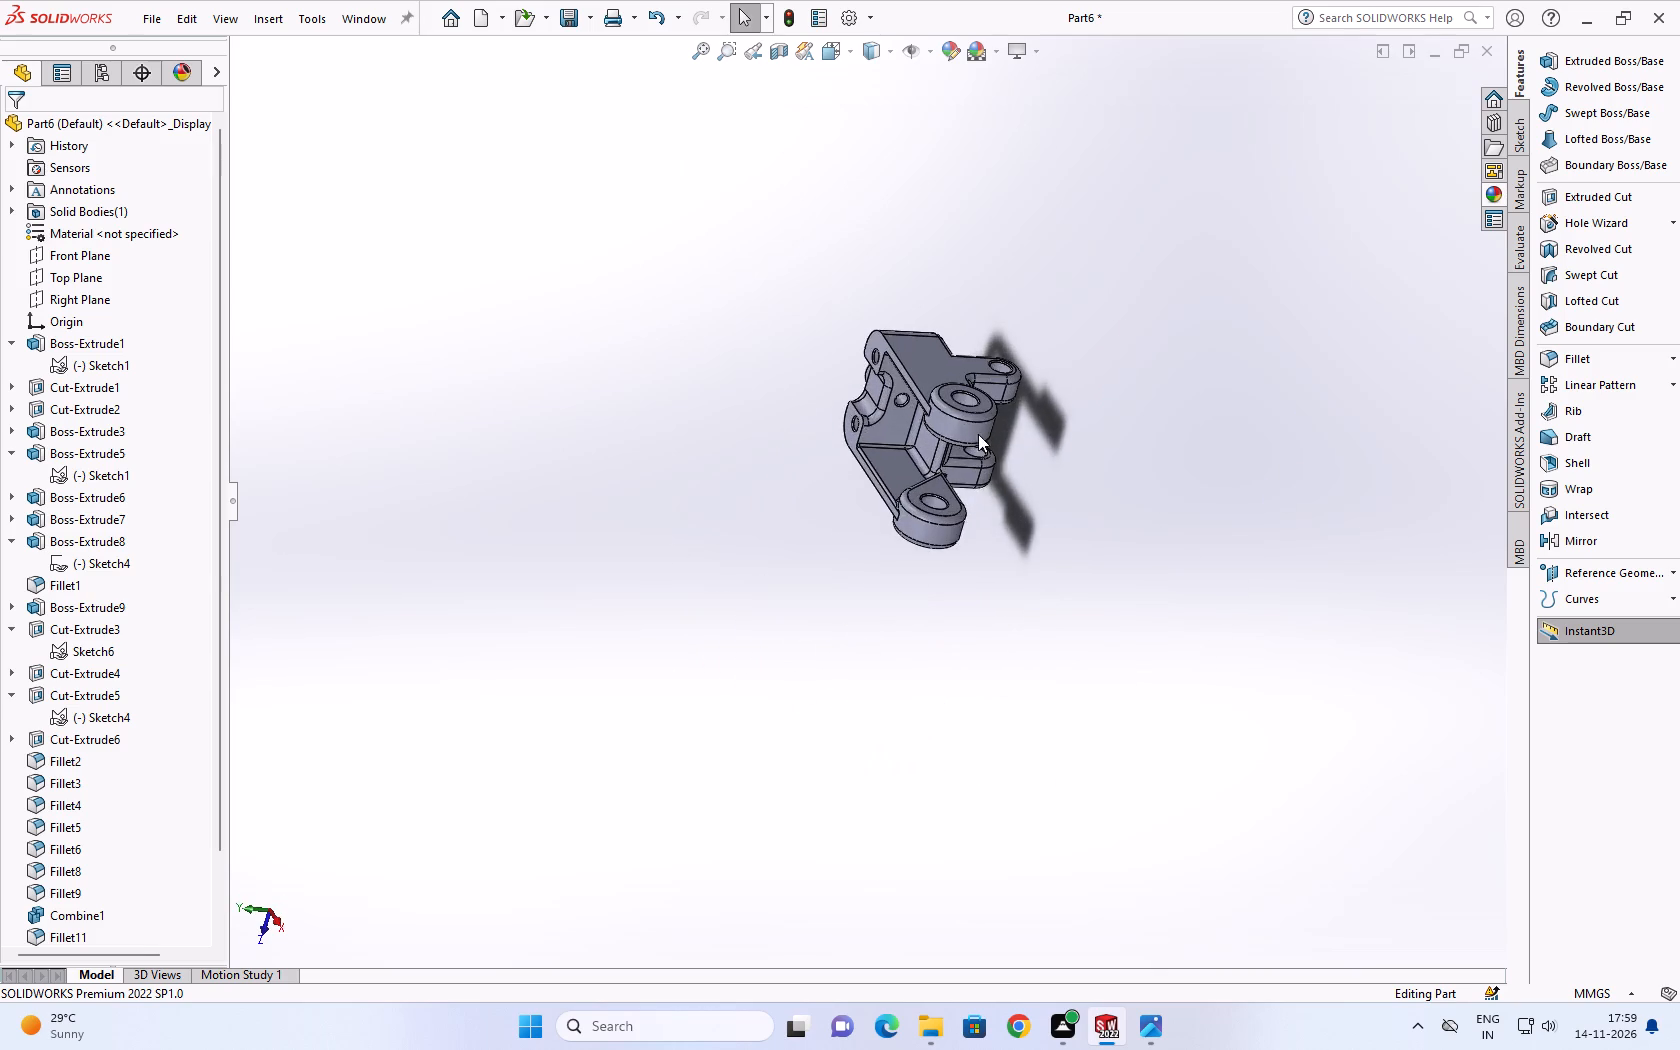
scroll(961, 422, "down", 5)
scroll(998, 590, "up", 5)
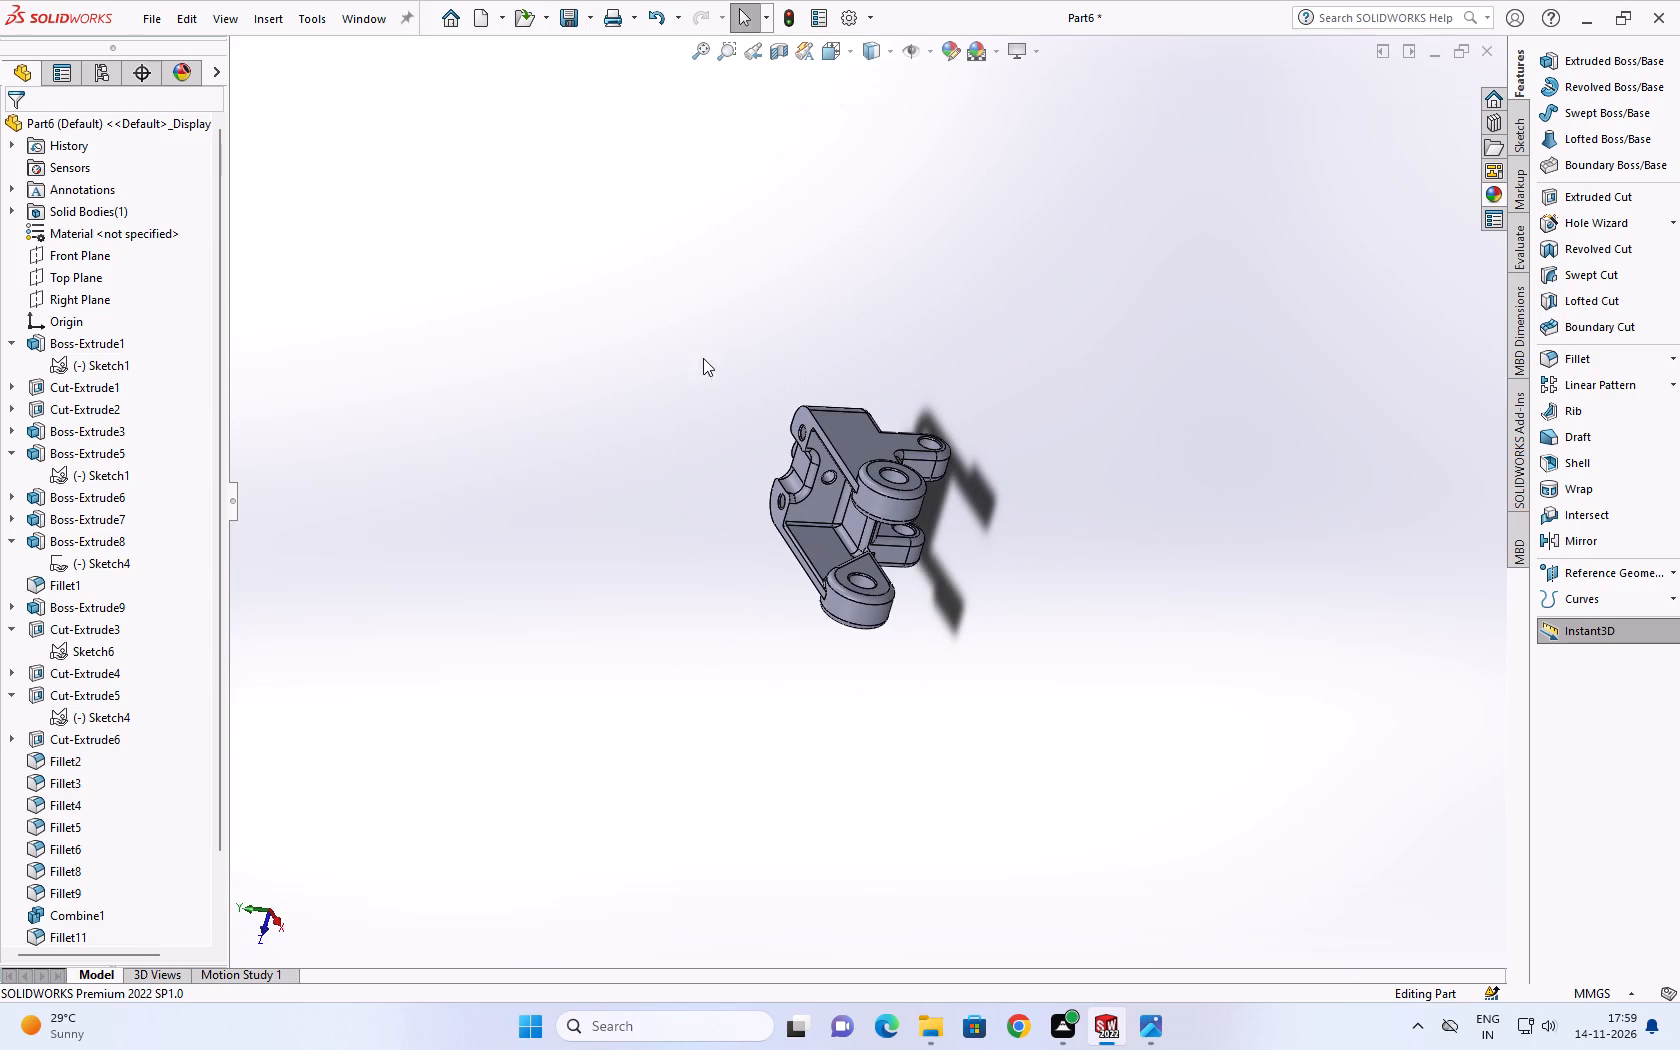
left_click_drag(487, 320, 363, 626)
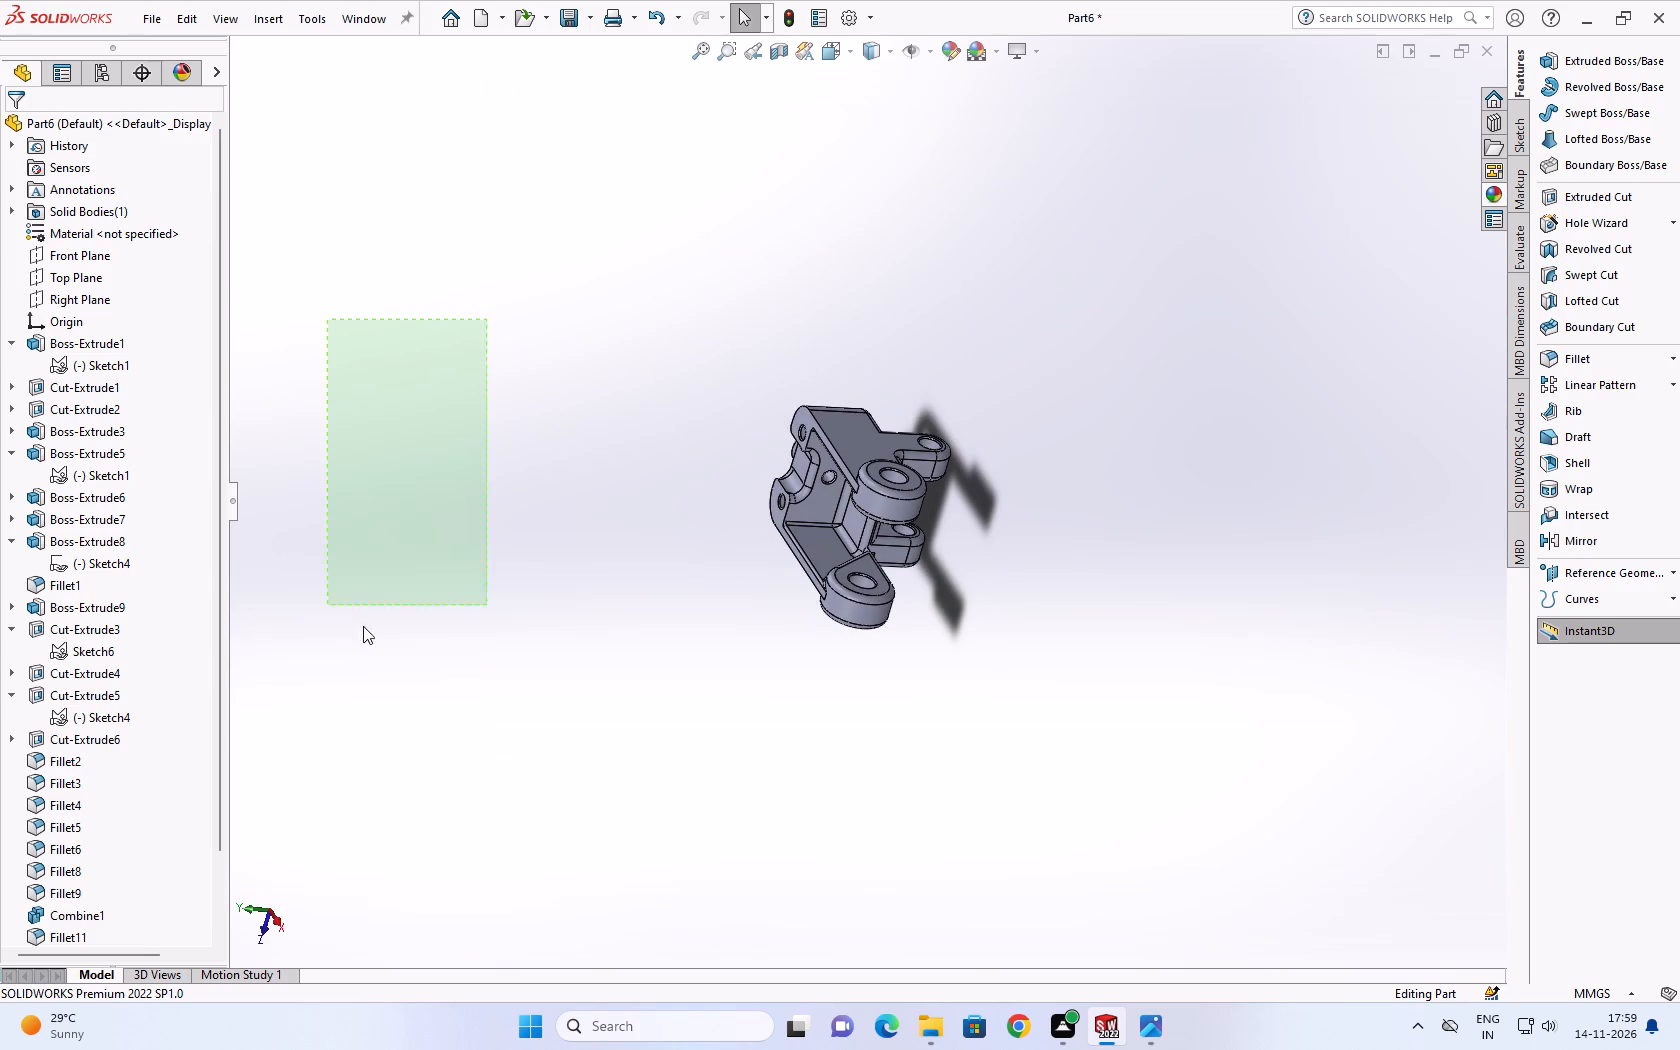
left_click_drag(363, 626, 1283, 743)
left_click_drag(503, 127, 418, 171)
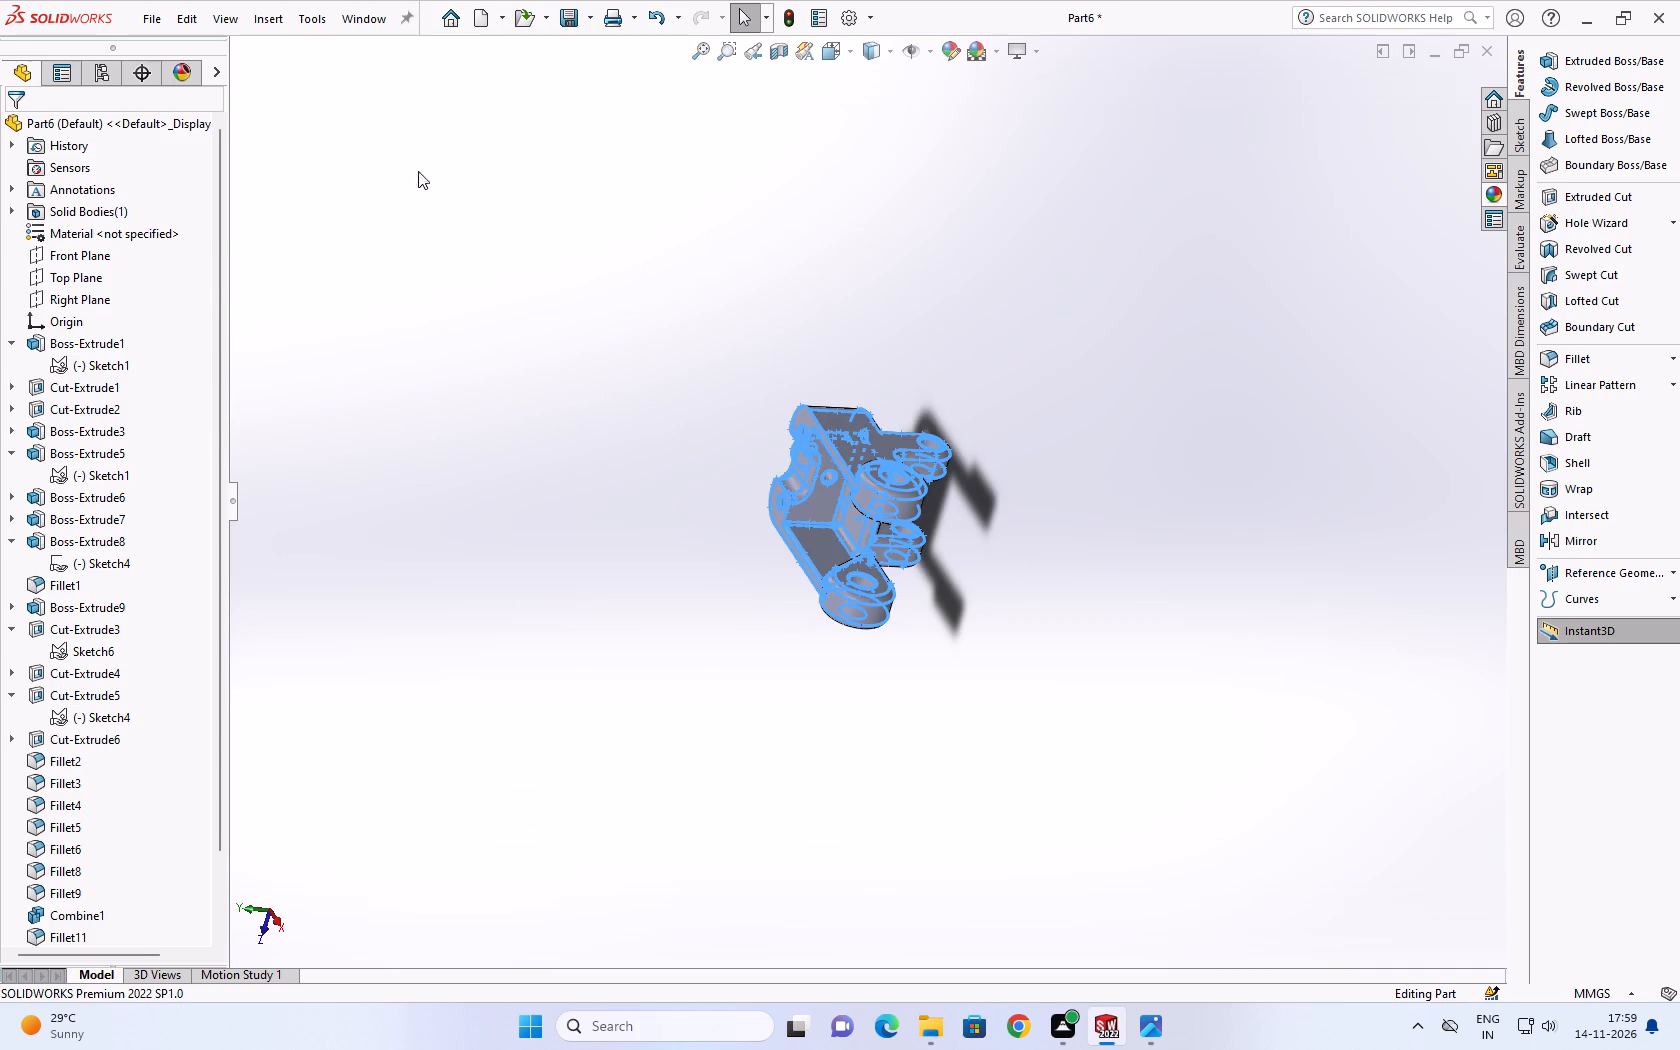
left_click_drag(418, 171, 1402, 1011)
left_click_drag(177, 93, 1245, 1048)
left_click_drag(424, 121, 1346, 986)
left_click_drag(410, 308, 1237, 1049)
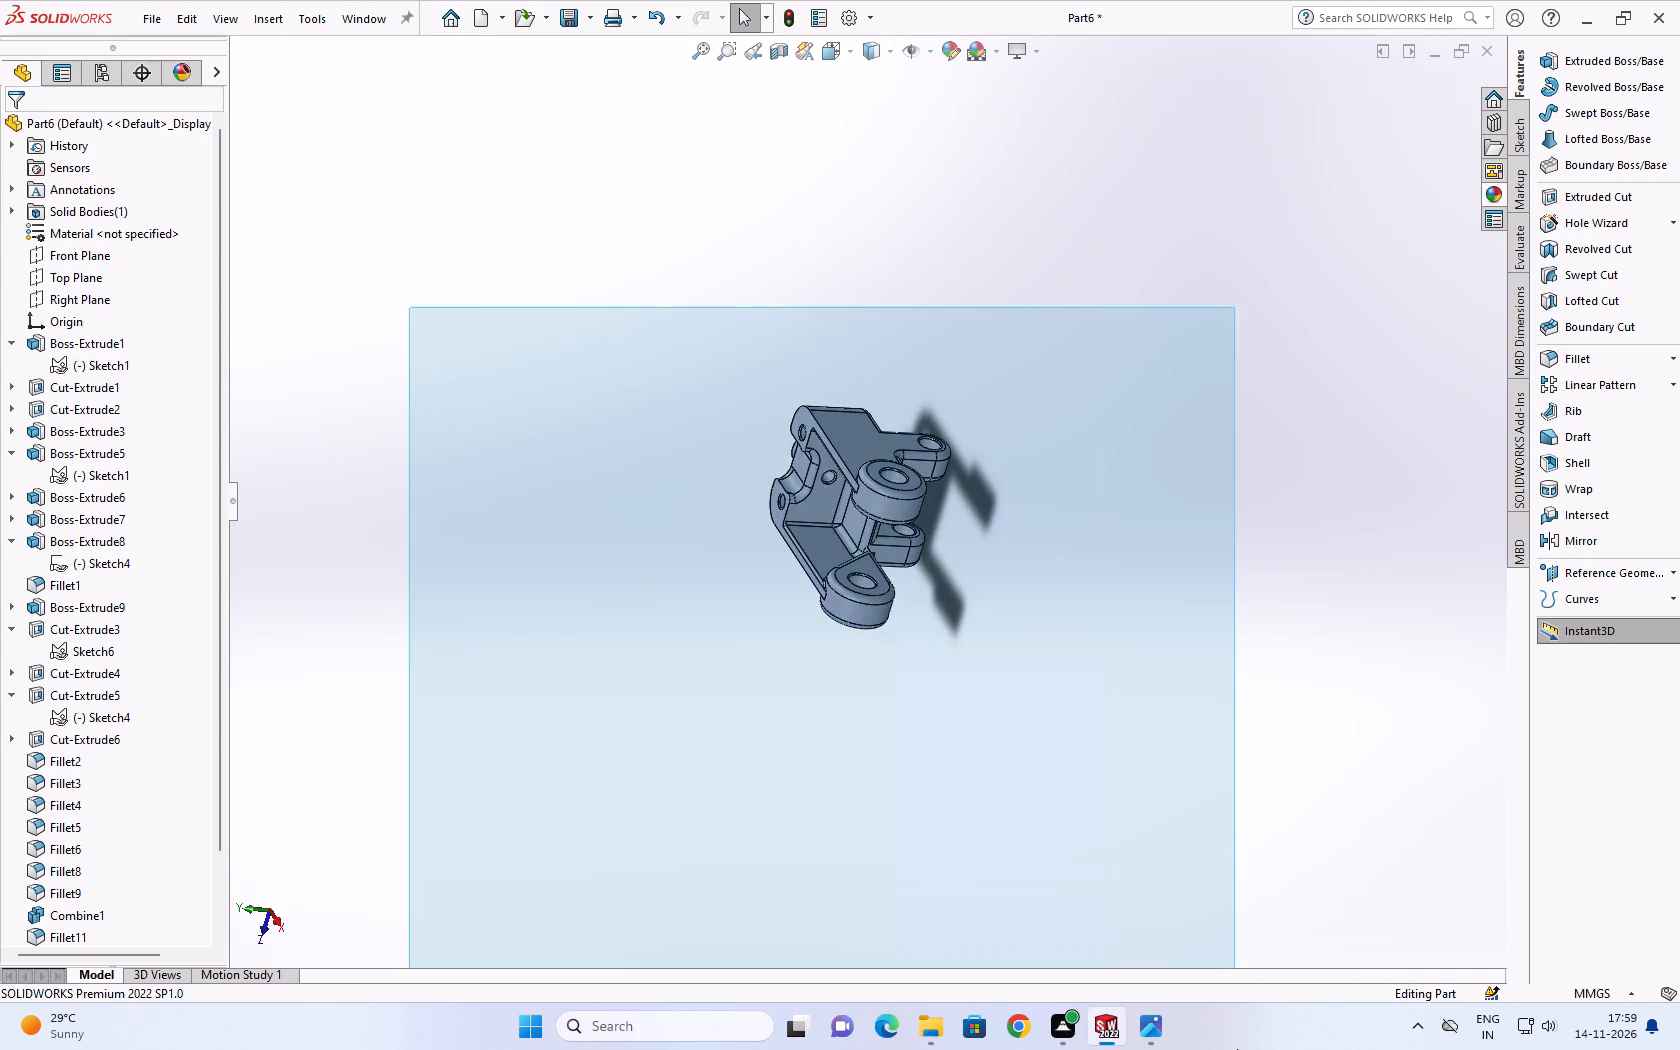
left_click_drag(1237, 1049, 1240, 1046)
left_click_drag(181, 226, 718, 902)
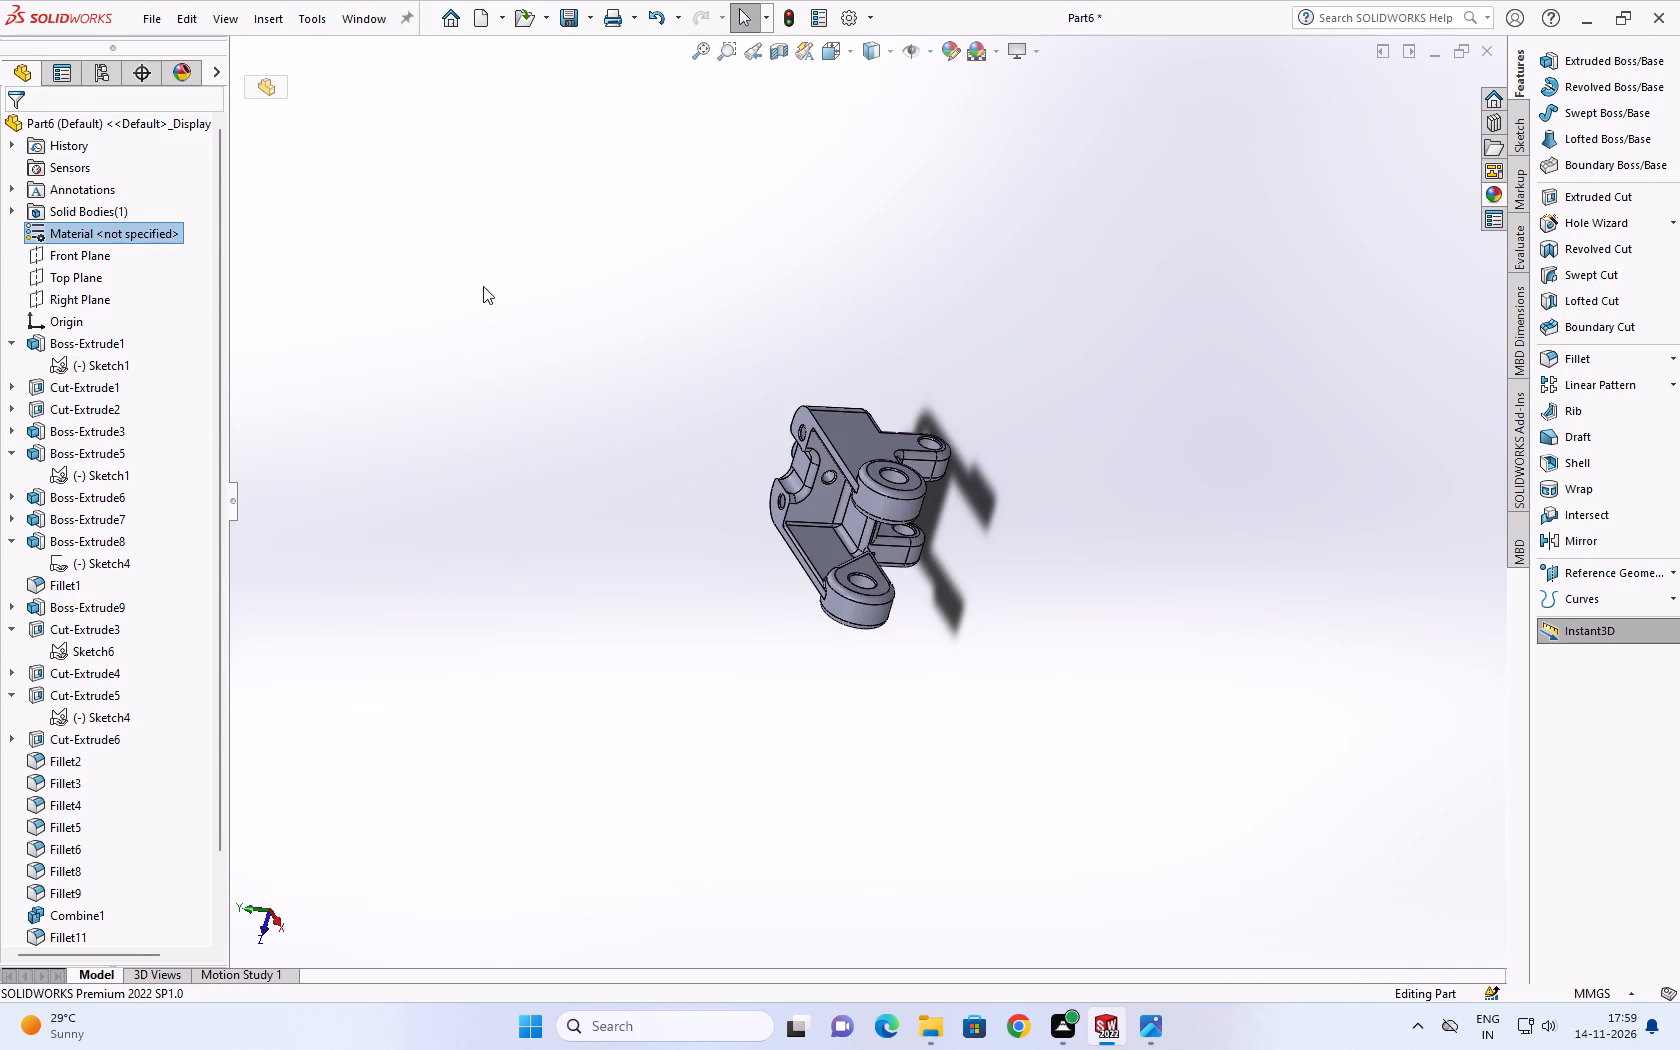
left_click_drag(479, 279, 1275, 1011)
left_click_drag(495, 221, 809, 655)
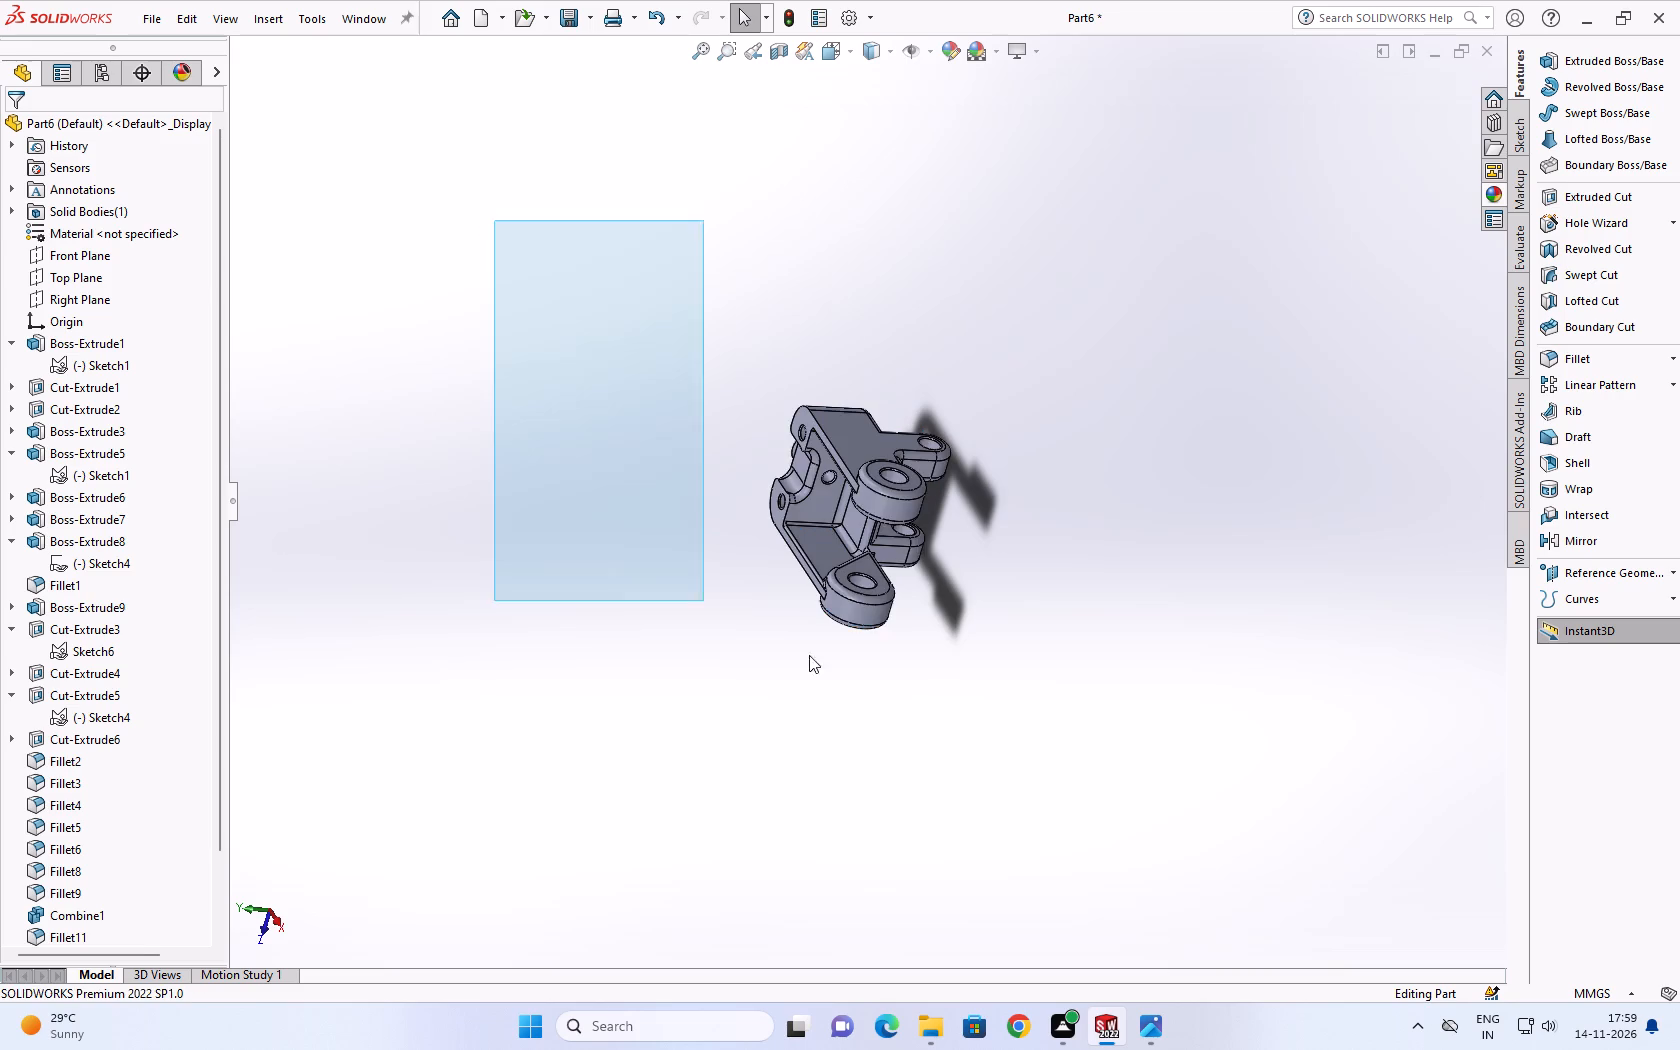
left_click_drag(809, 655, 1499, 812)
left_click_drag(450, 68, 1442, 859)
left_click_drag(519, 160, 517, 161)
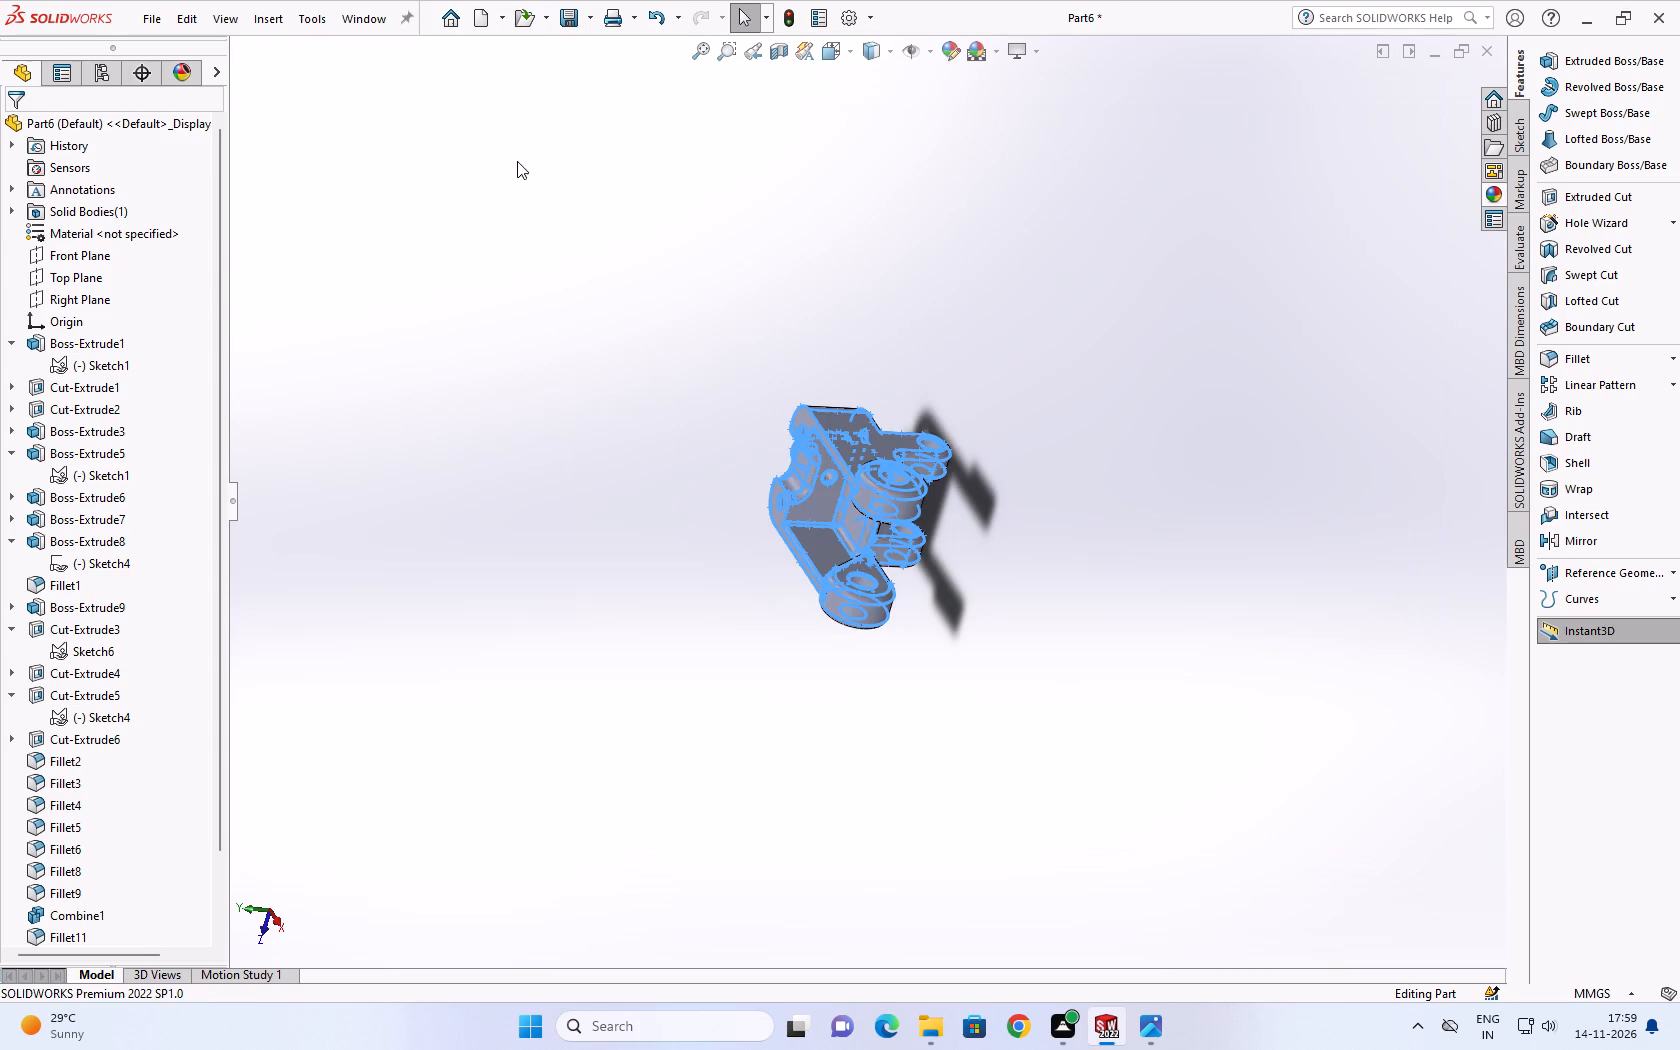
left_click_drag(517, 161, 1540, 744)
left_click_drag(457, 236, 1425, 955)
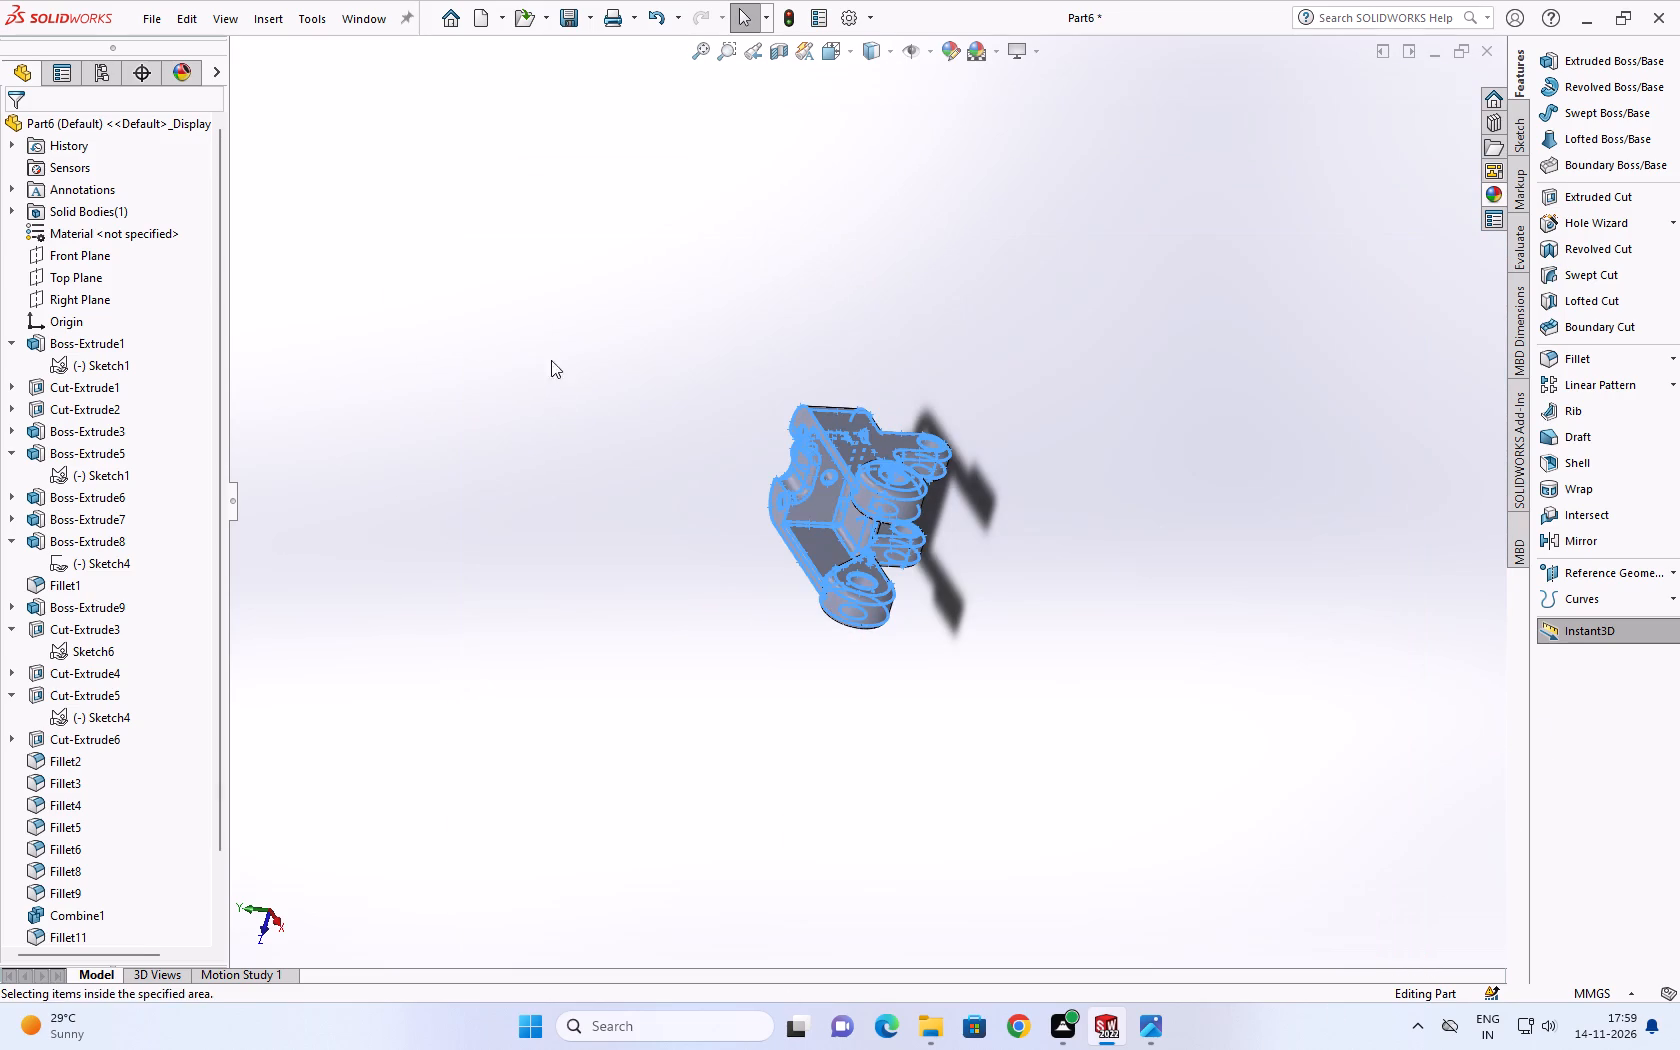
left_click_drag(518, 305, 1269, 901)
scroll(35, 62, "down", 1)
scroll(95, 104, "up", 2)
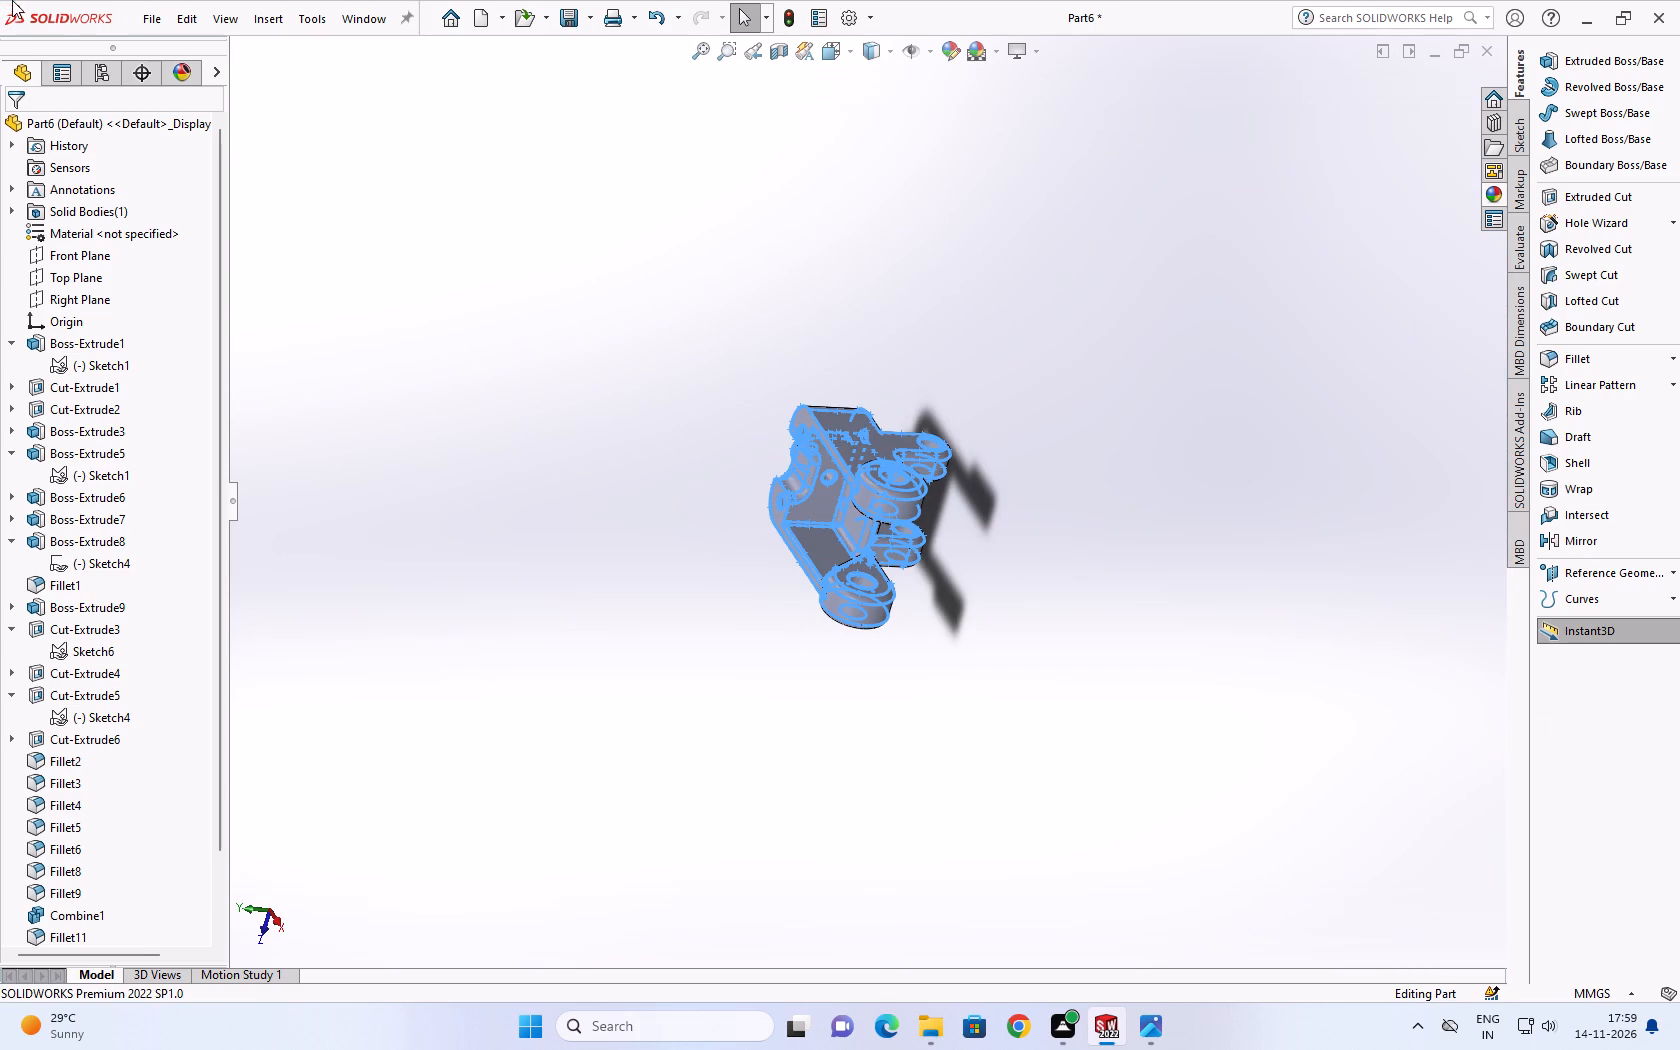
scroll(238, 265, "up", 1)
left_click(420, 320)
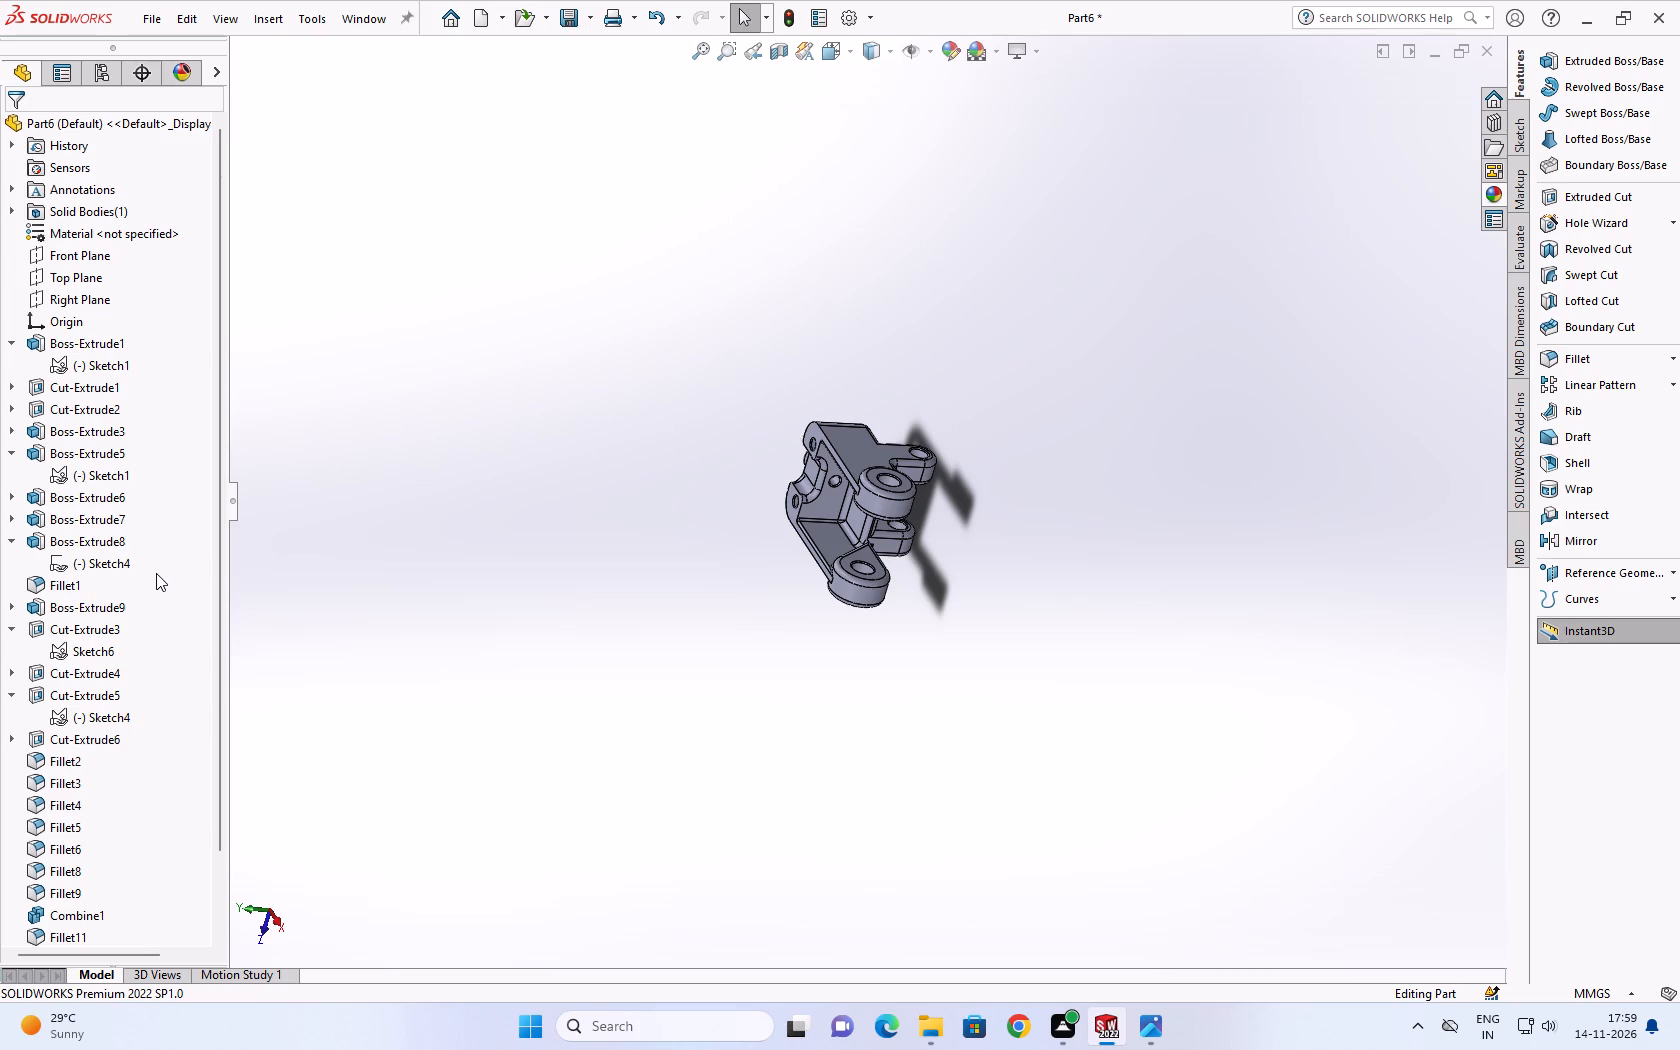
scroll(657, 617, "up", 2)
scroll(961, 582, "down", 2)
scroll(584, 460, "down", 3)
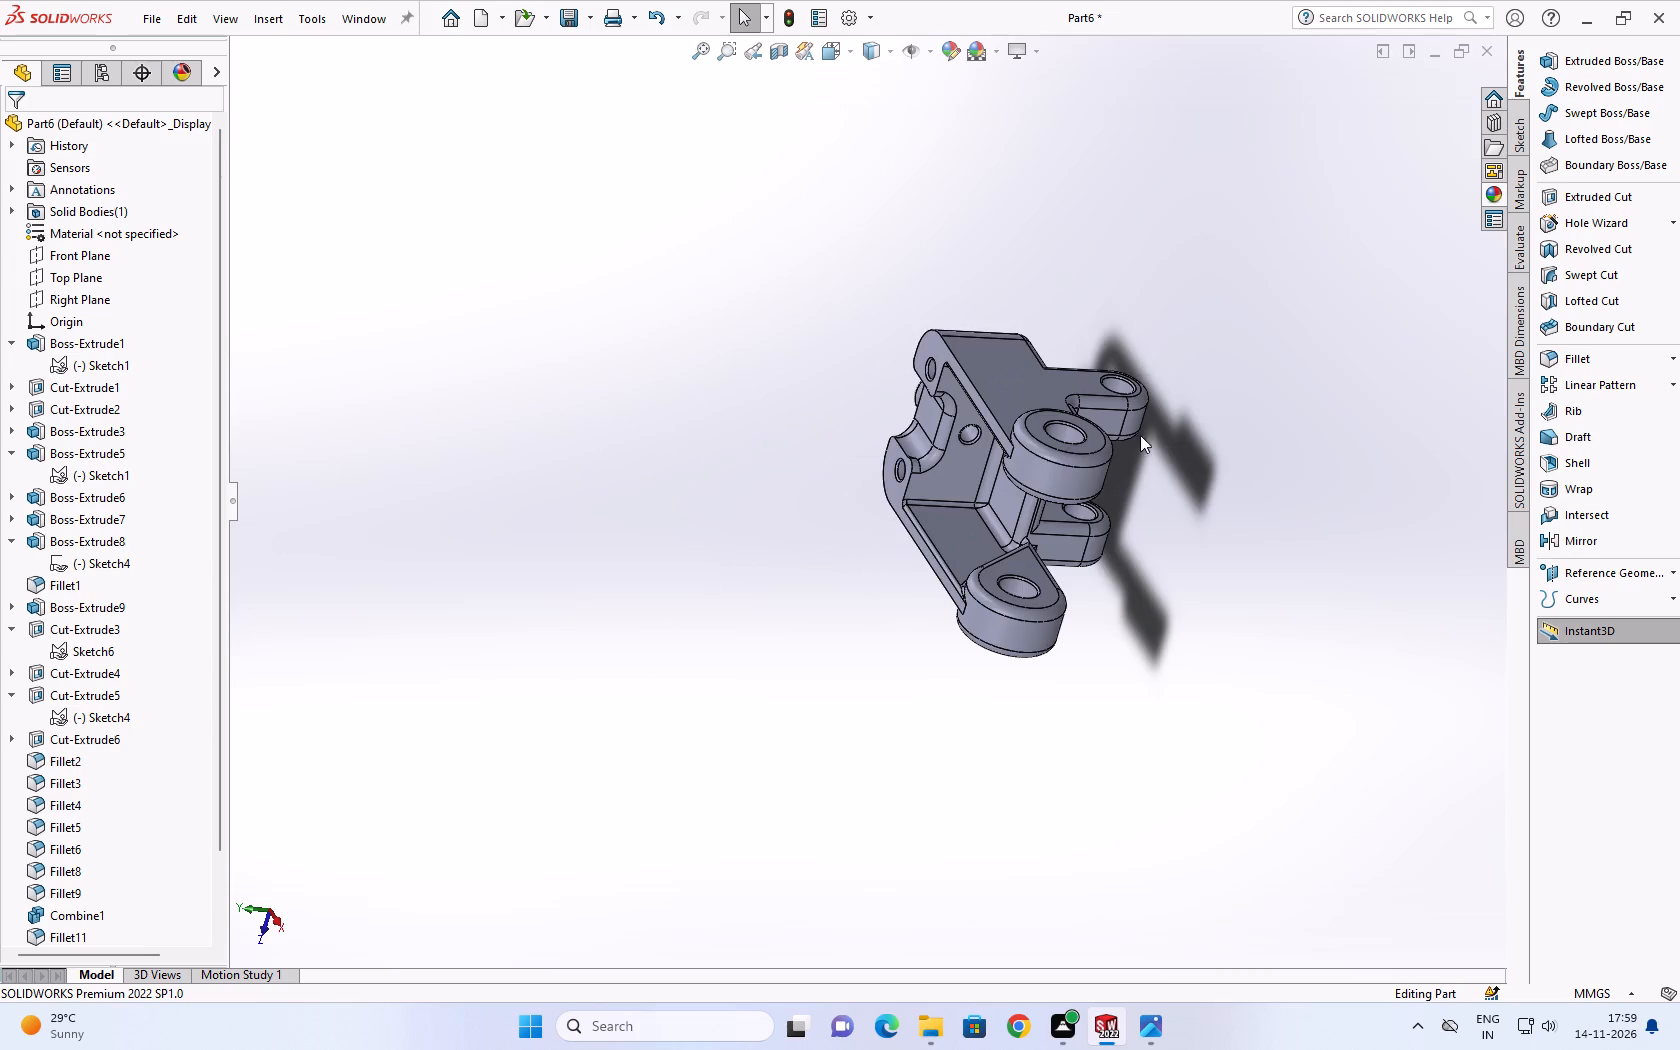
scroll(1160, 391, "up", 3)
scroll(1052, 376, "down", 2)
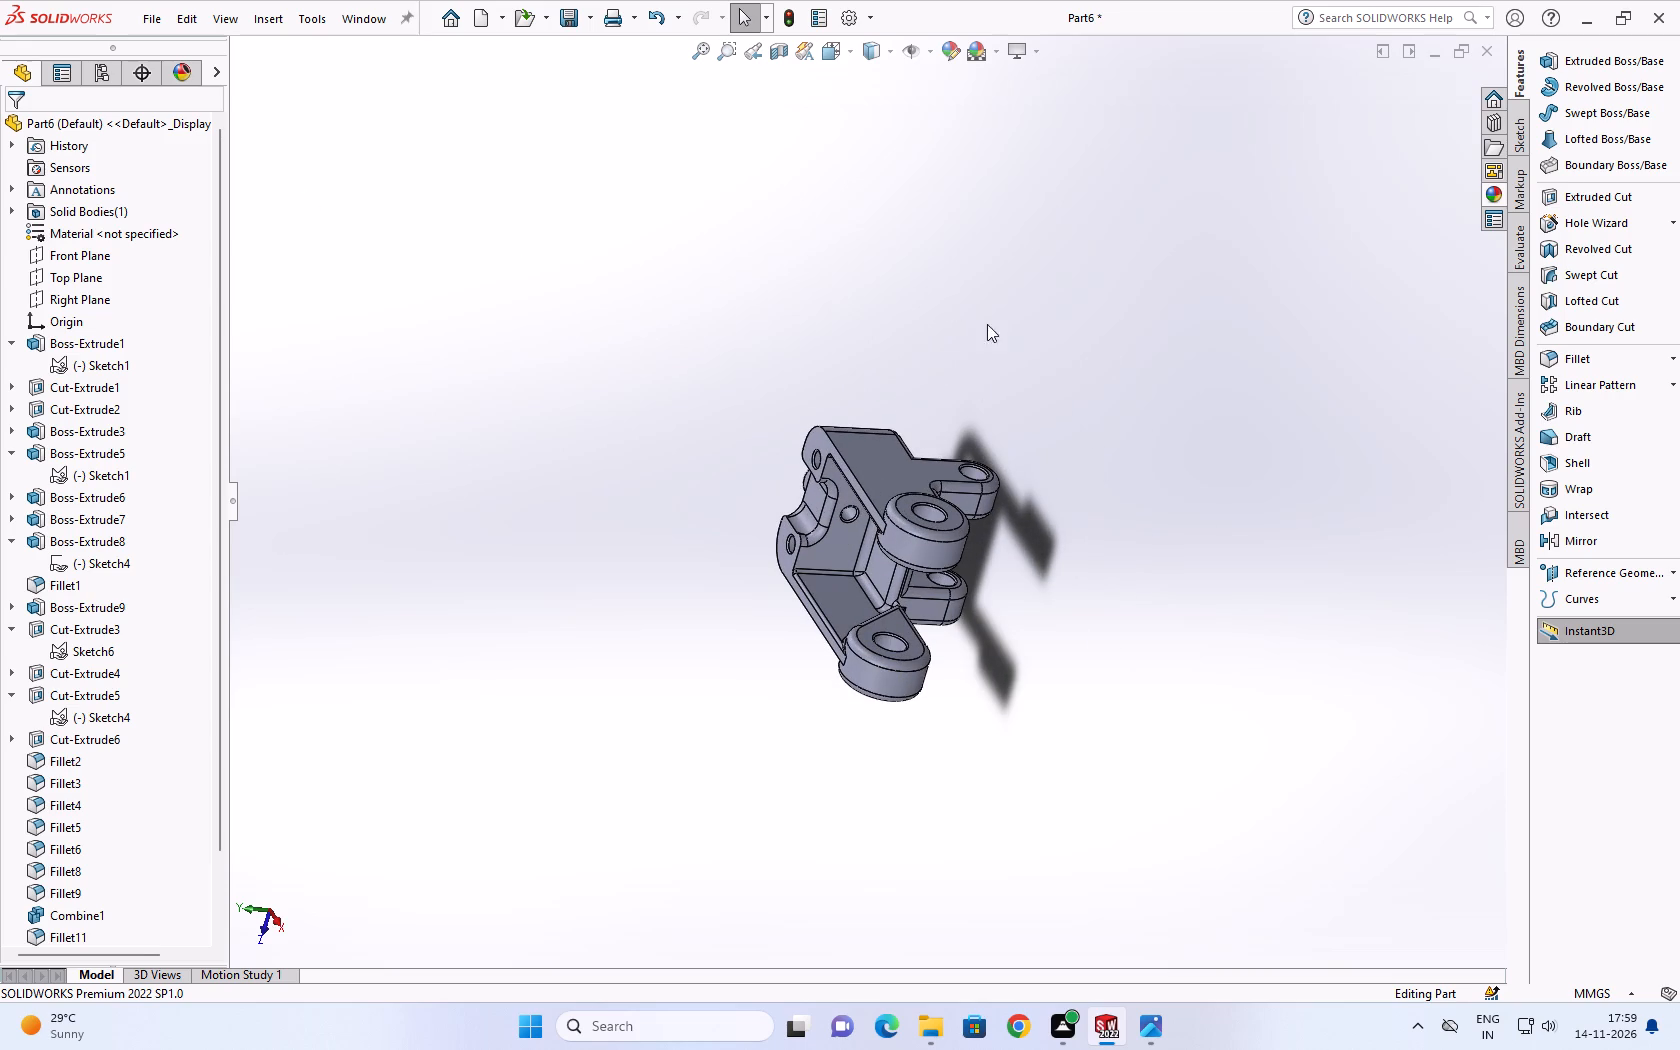
Return the bracket to the Top view.
right_click_drag(377, 143, 1493, 795)
right_click_drag(1368, 641, 1368, 411)
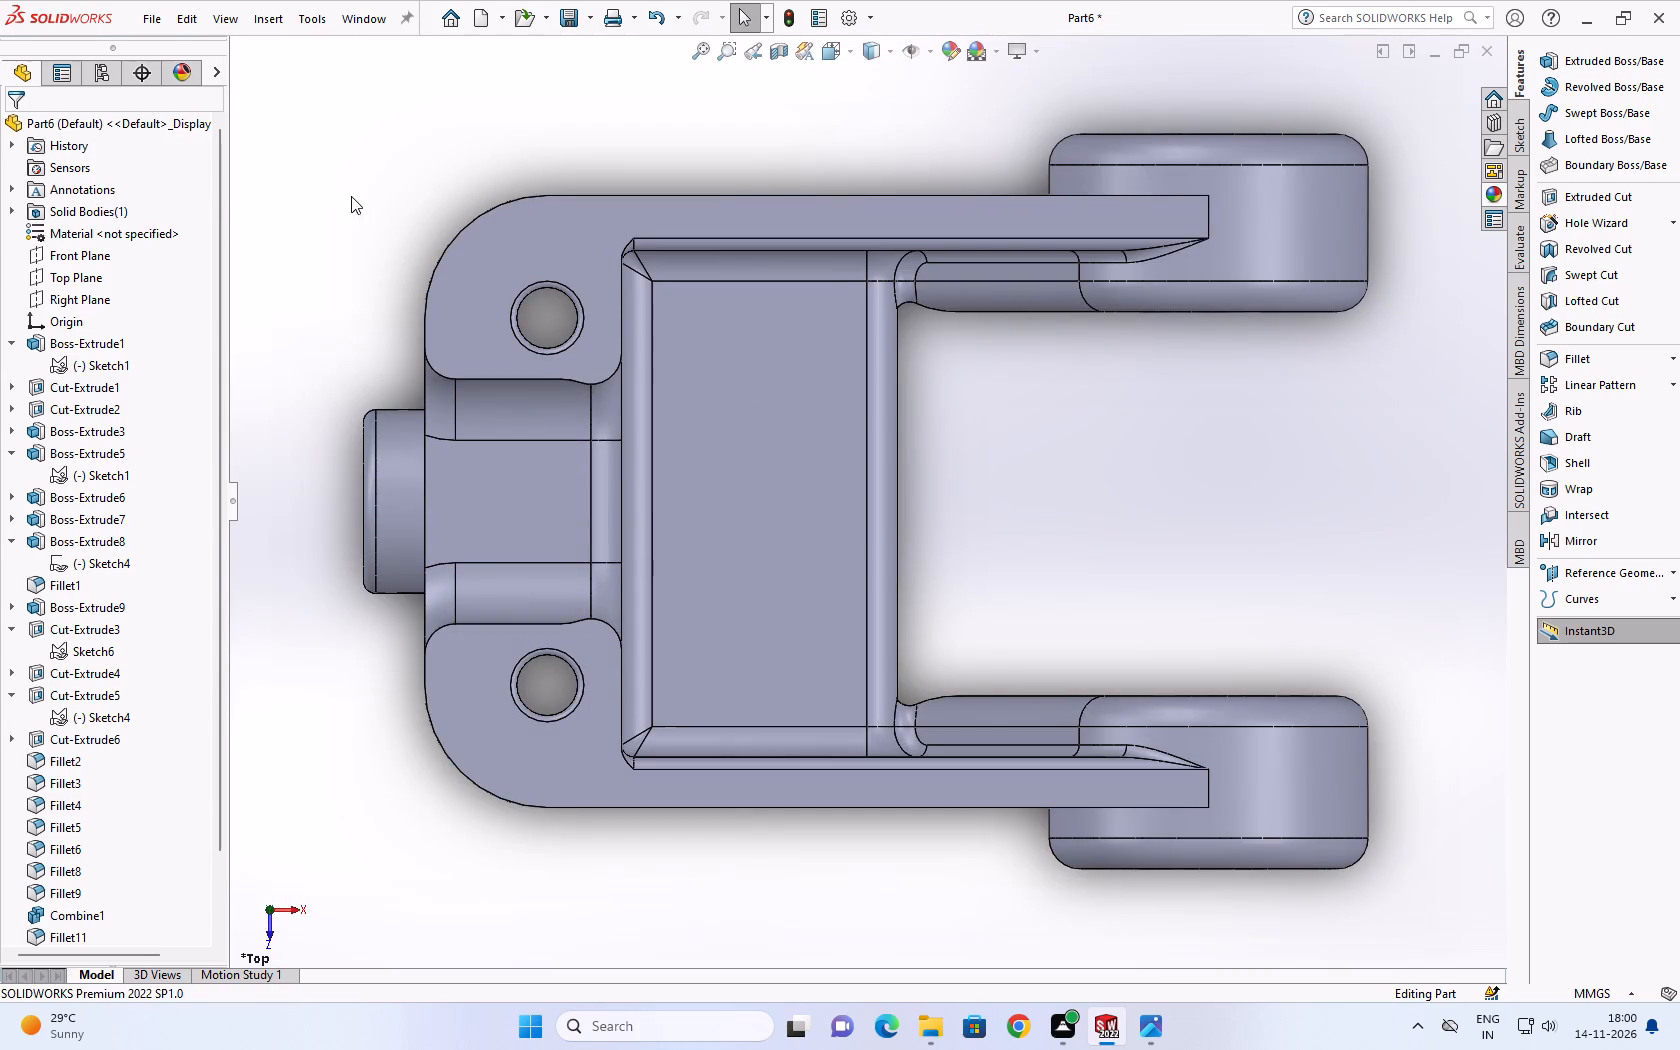
left_click_drag(344, 91, 925, 346)
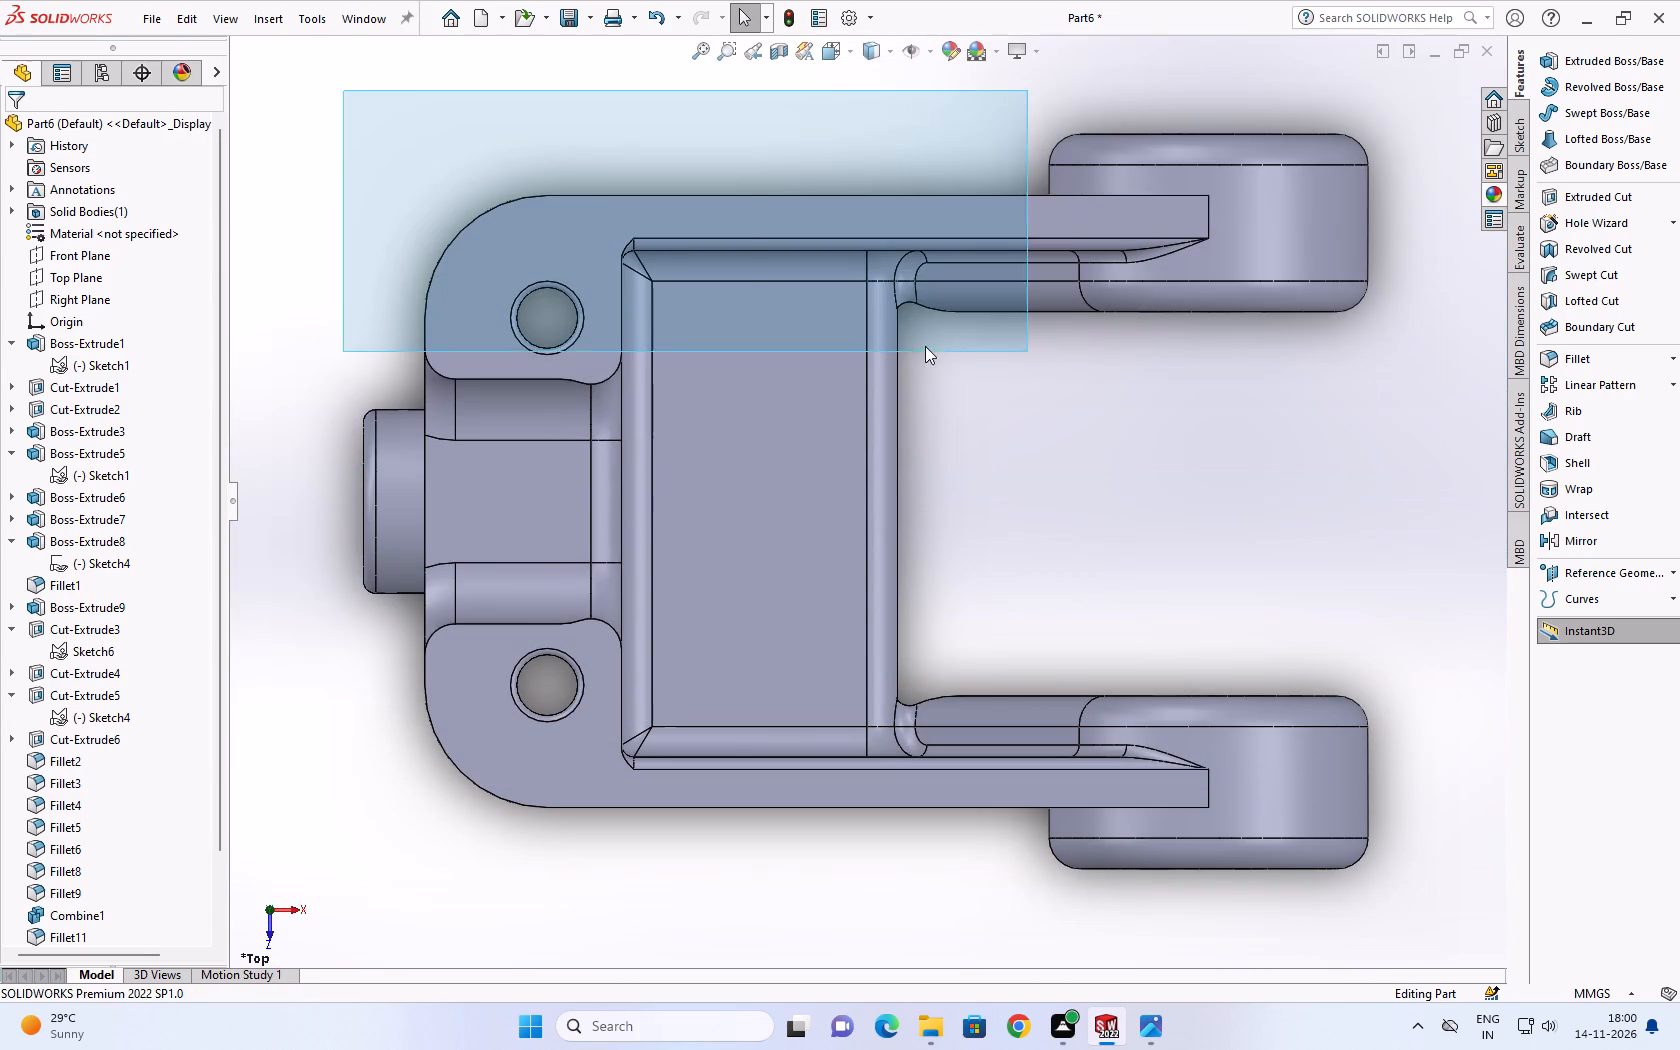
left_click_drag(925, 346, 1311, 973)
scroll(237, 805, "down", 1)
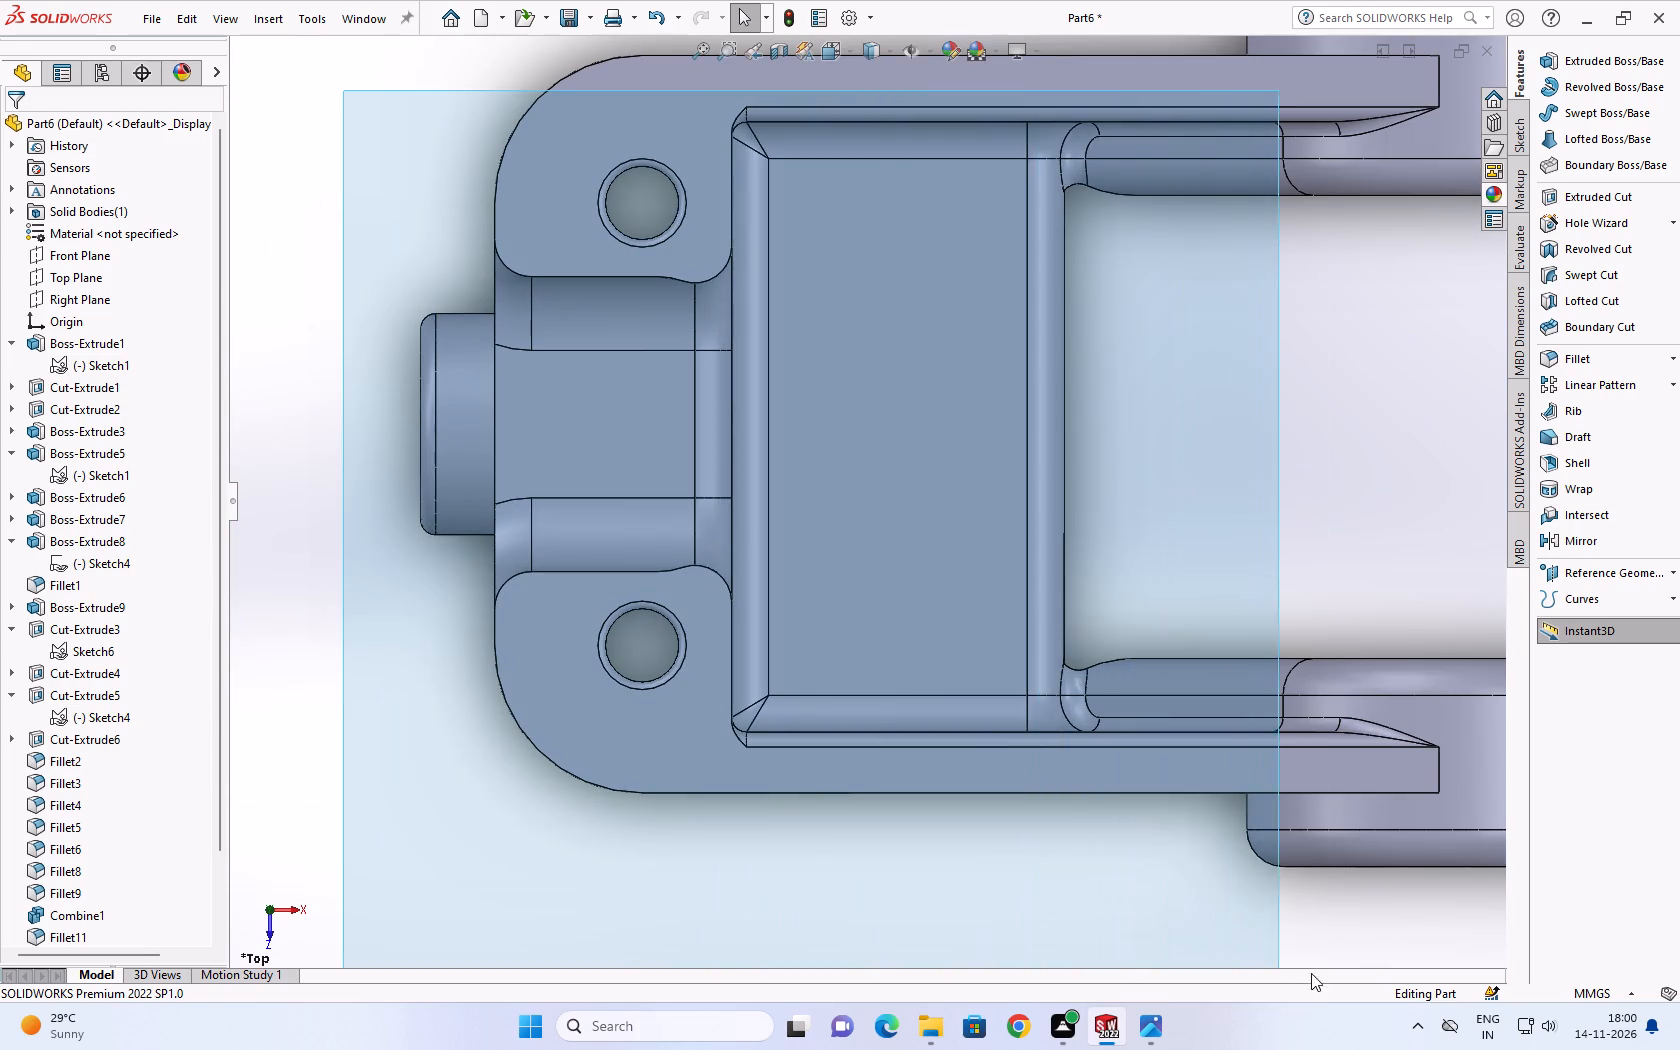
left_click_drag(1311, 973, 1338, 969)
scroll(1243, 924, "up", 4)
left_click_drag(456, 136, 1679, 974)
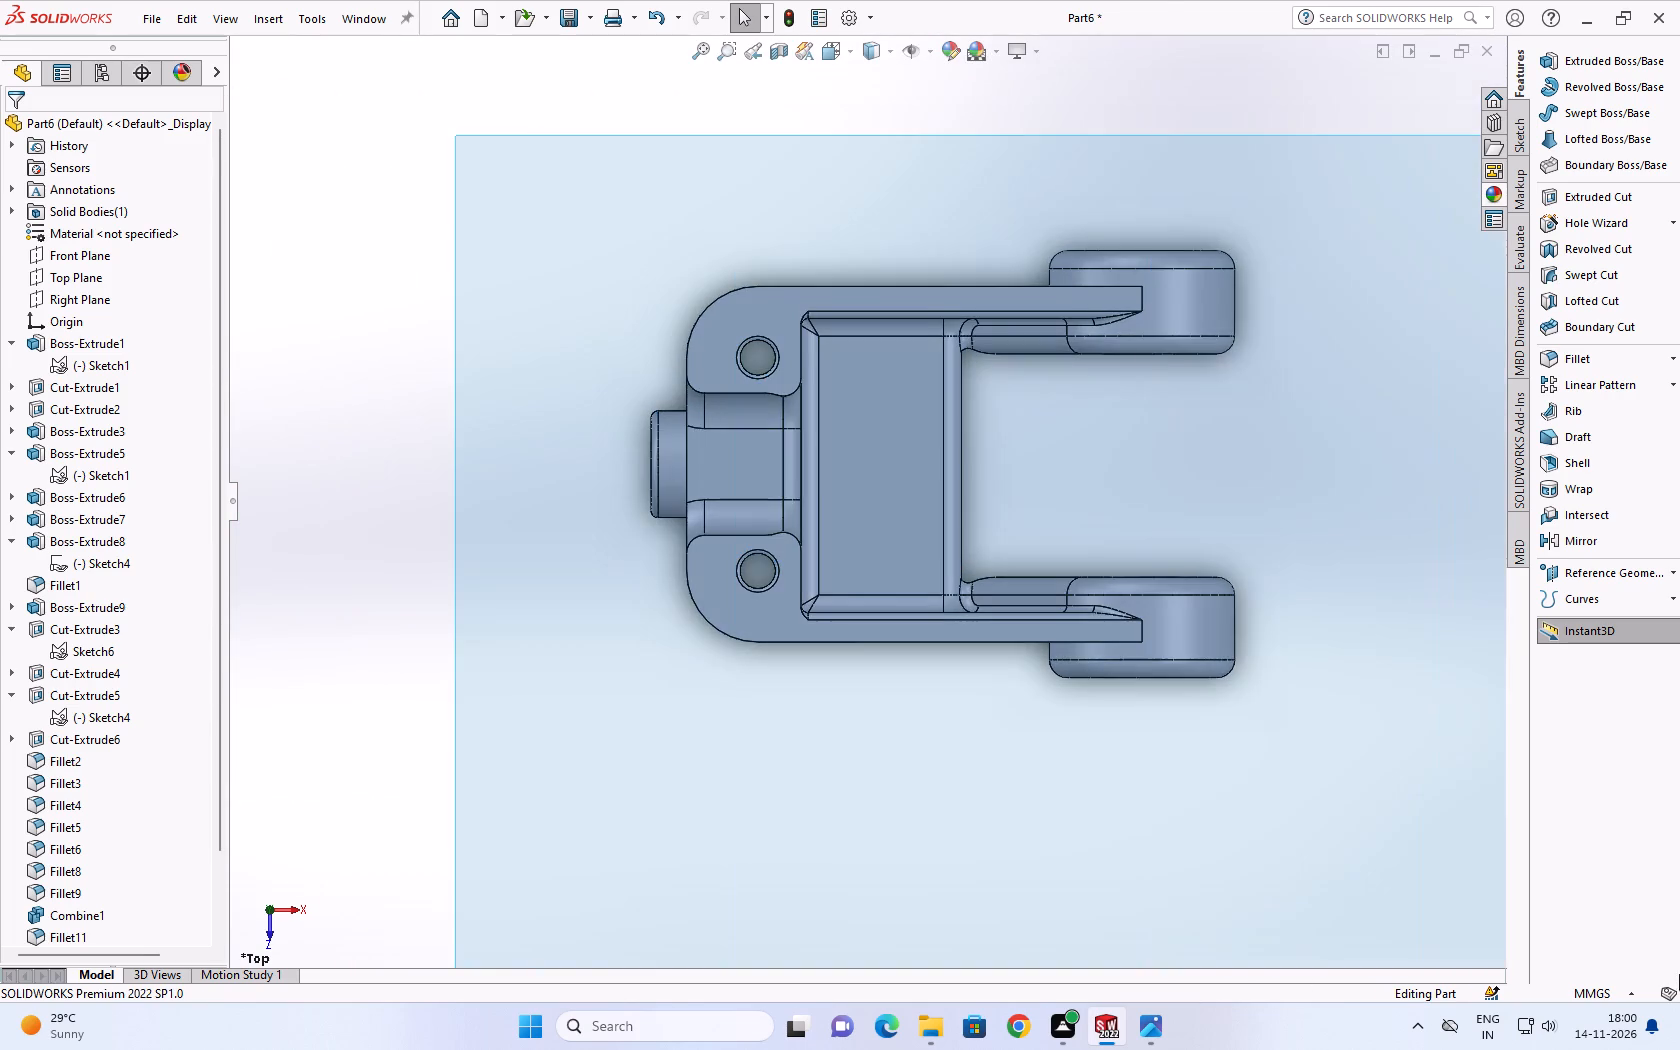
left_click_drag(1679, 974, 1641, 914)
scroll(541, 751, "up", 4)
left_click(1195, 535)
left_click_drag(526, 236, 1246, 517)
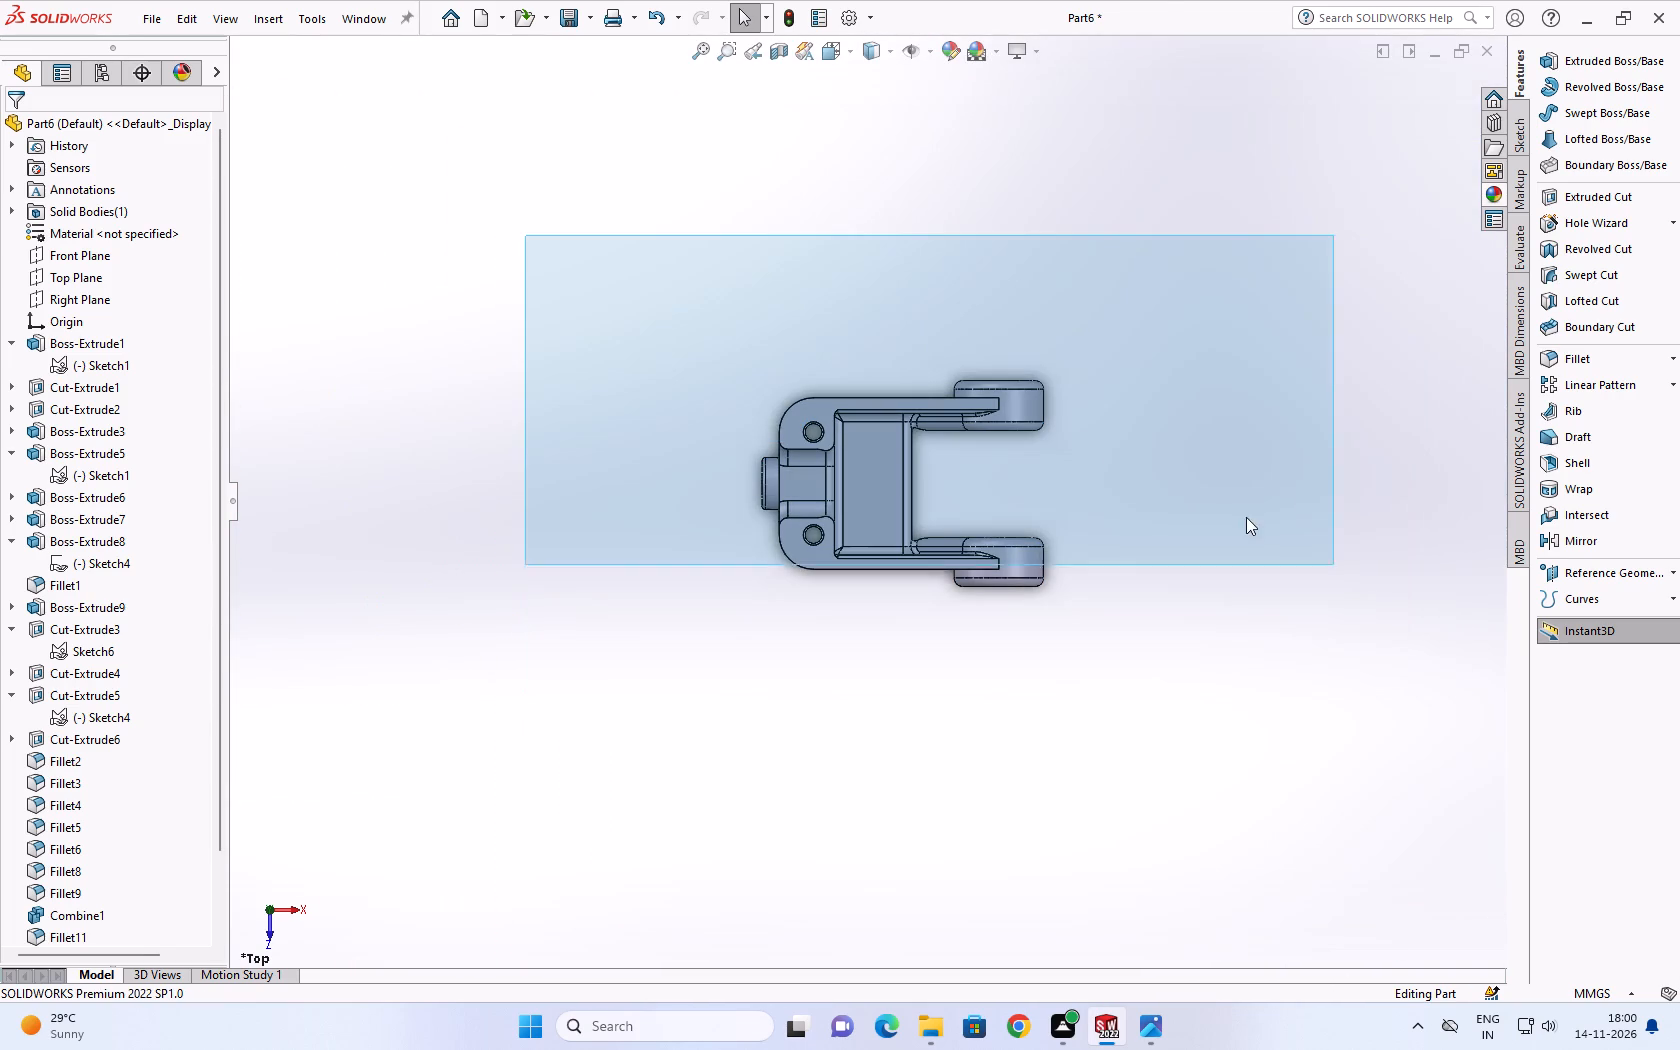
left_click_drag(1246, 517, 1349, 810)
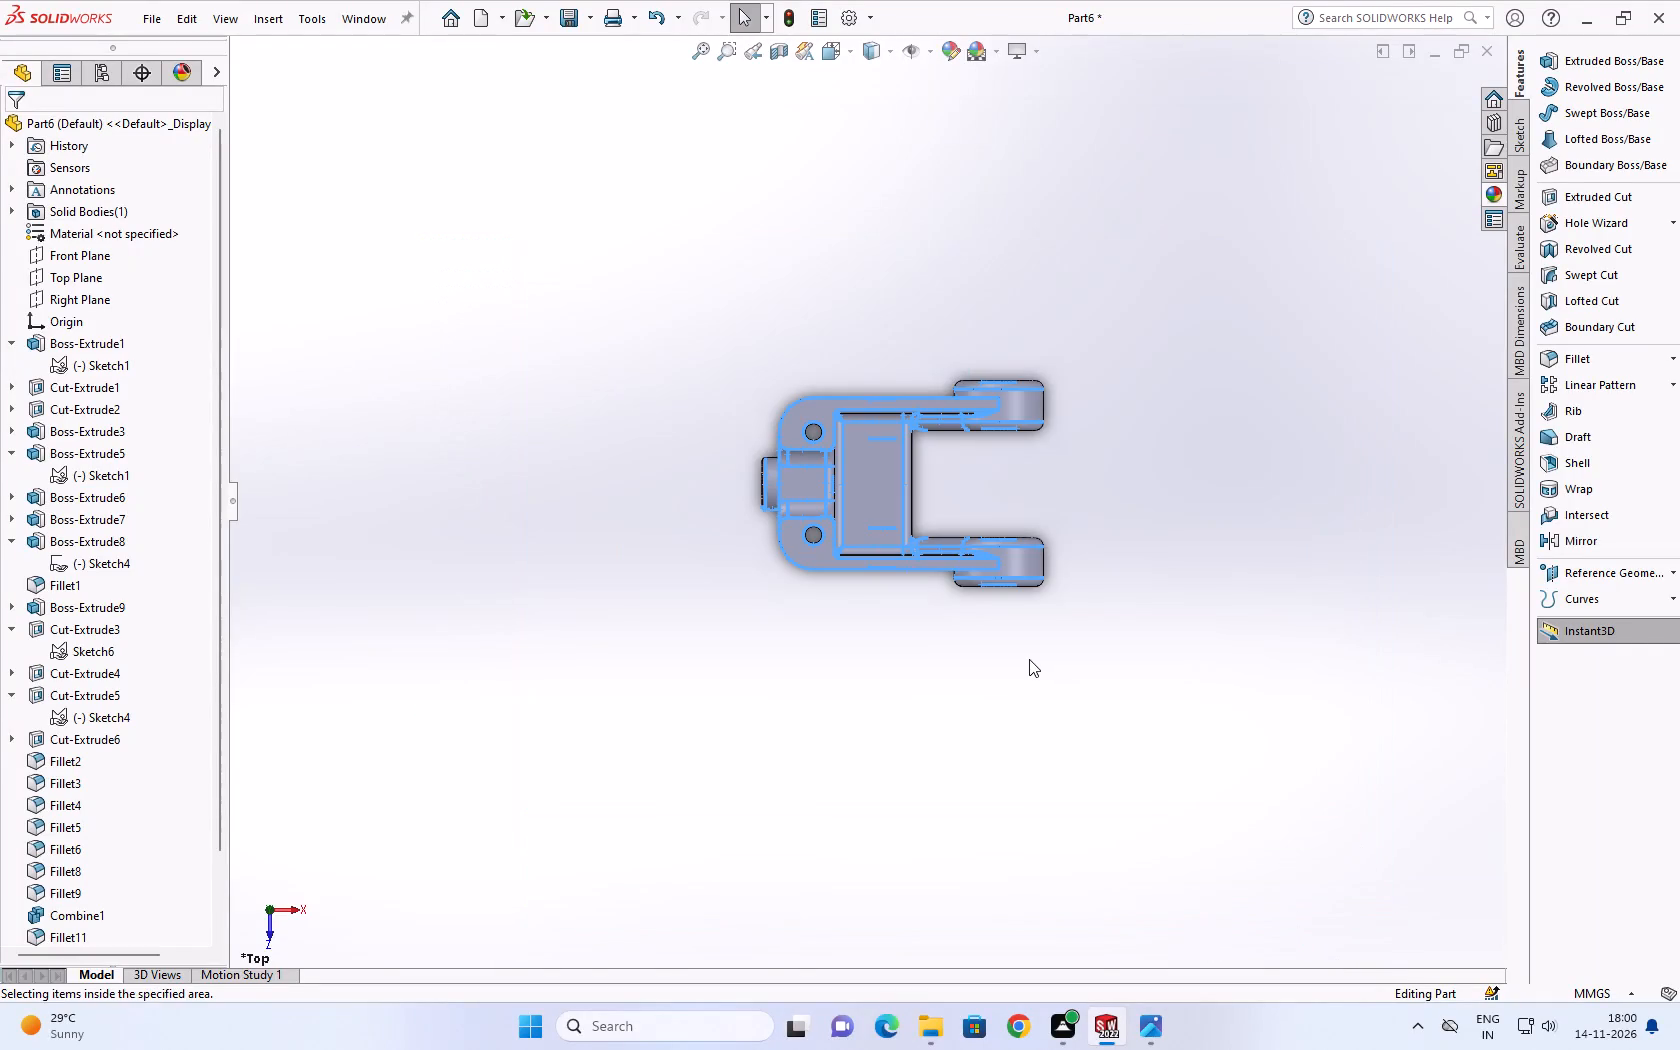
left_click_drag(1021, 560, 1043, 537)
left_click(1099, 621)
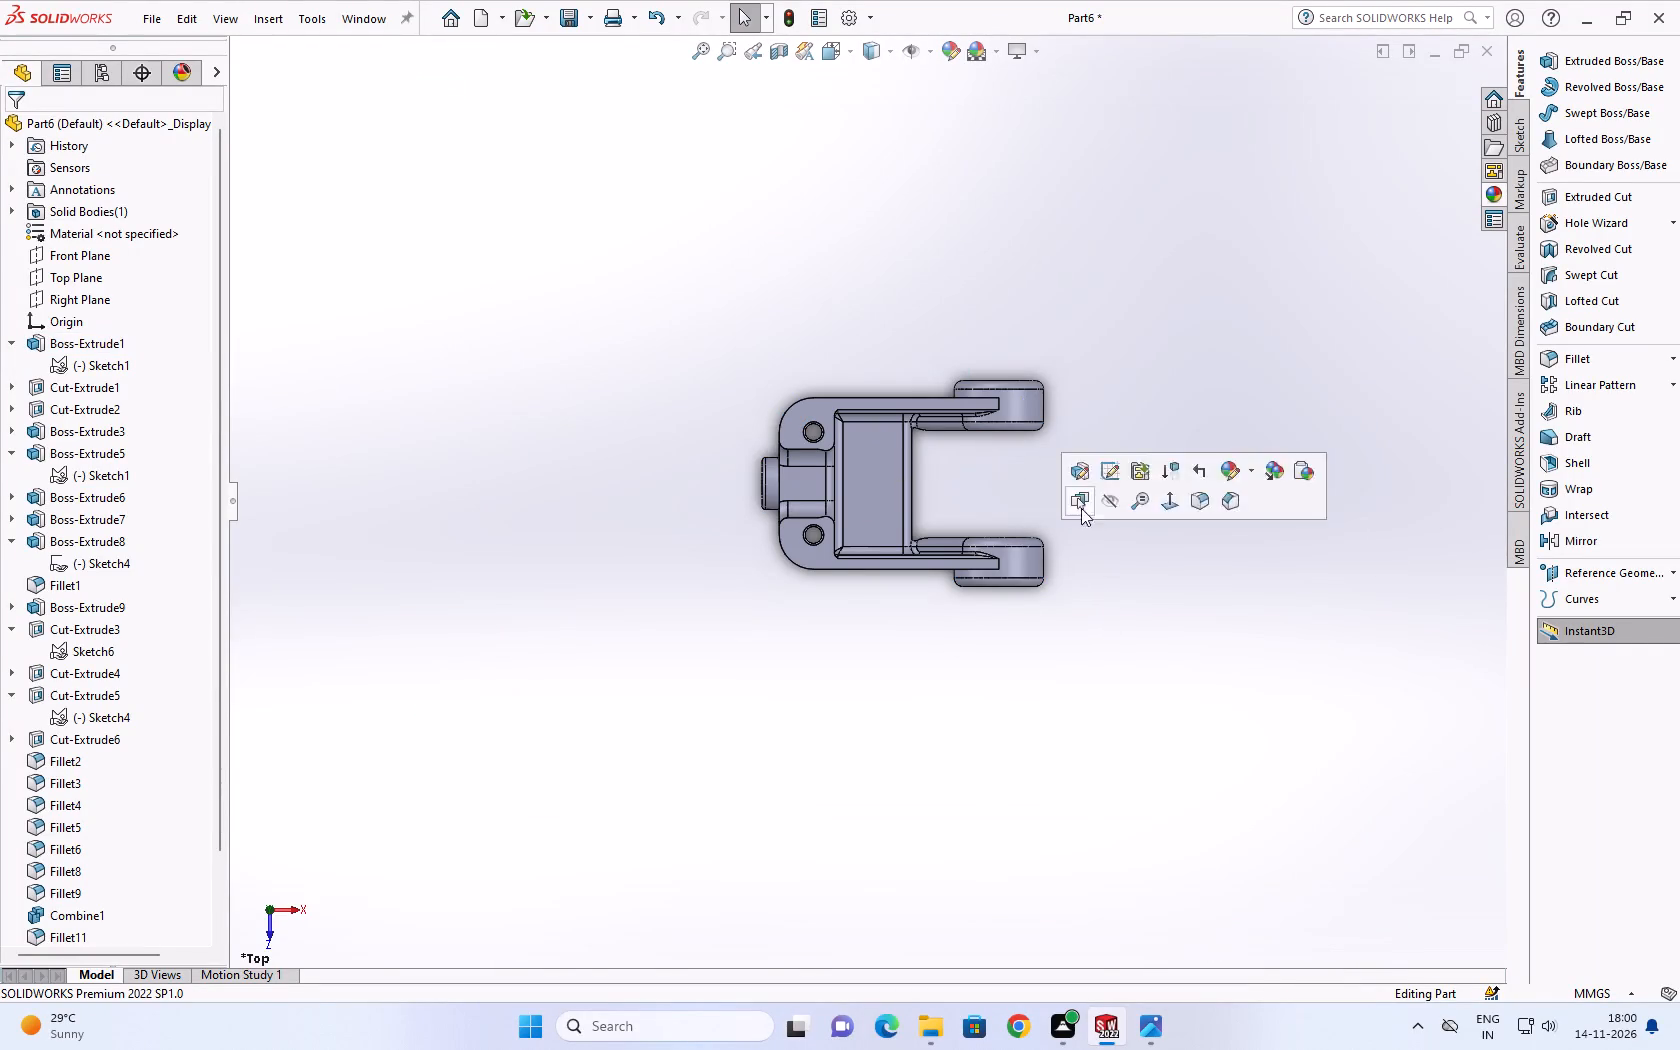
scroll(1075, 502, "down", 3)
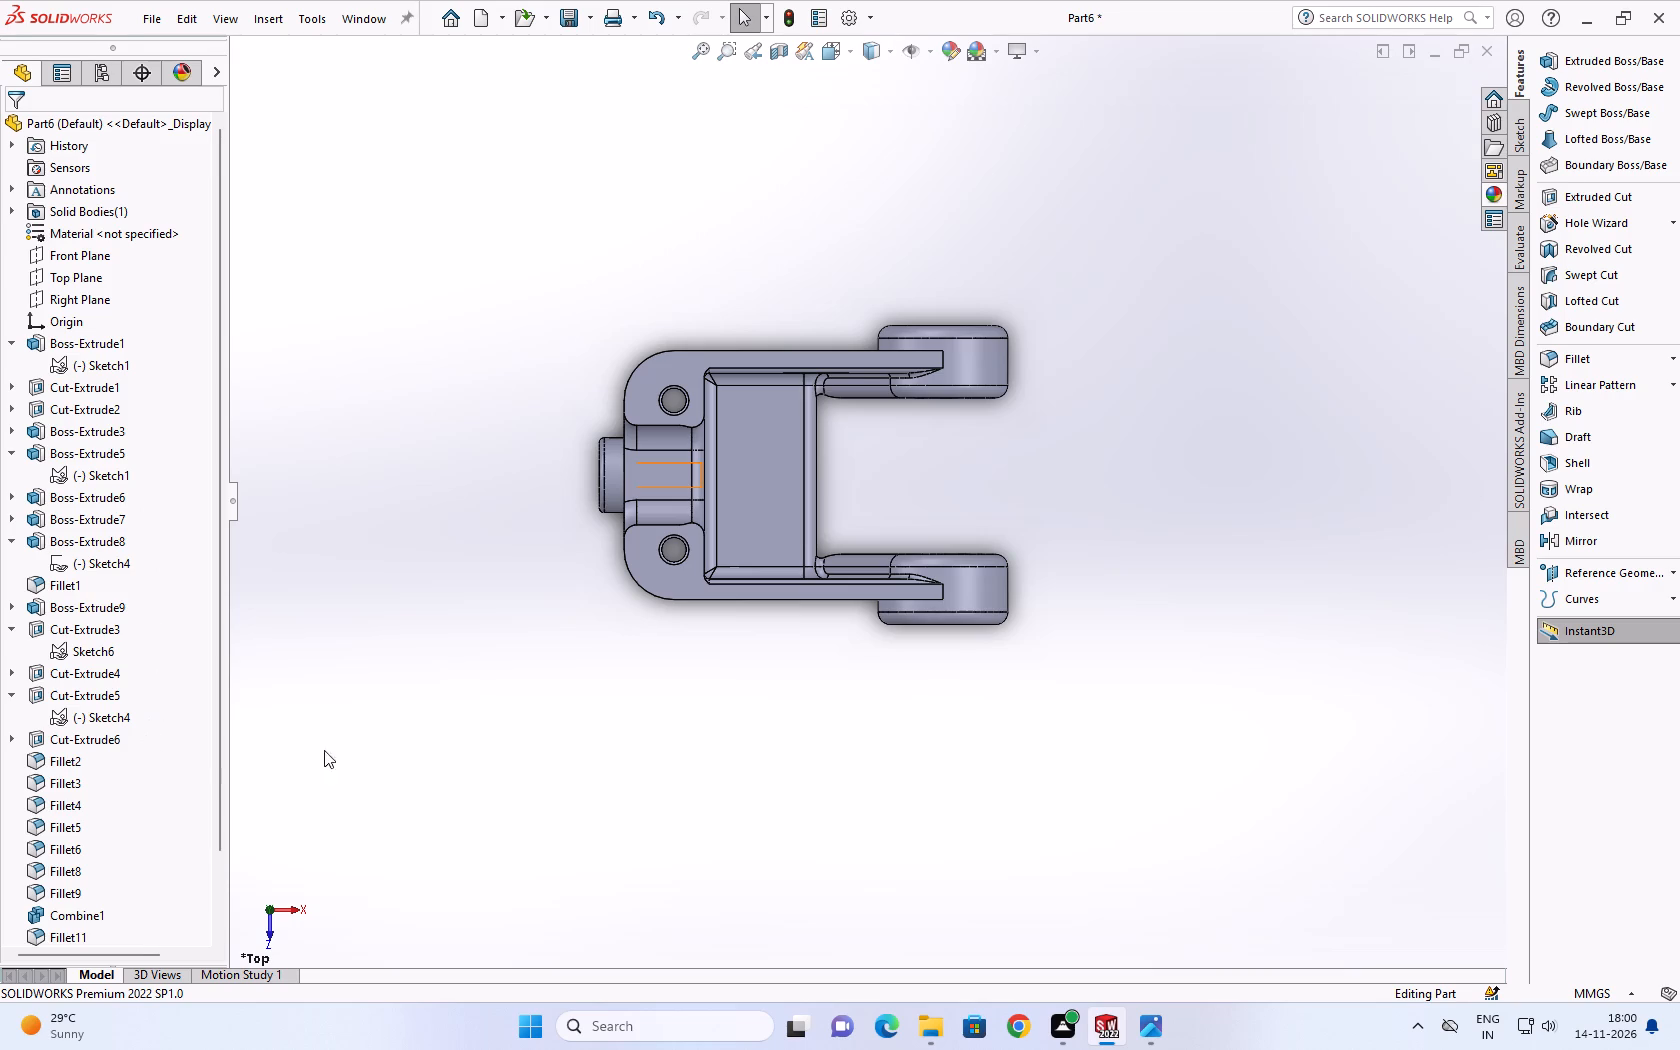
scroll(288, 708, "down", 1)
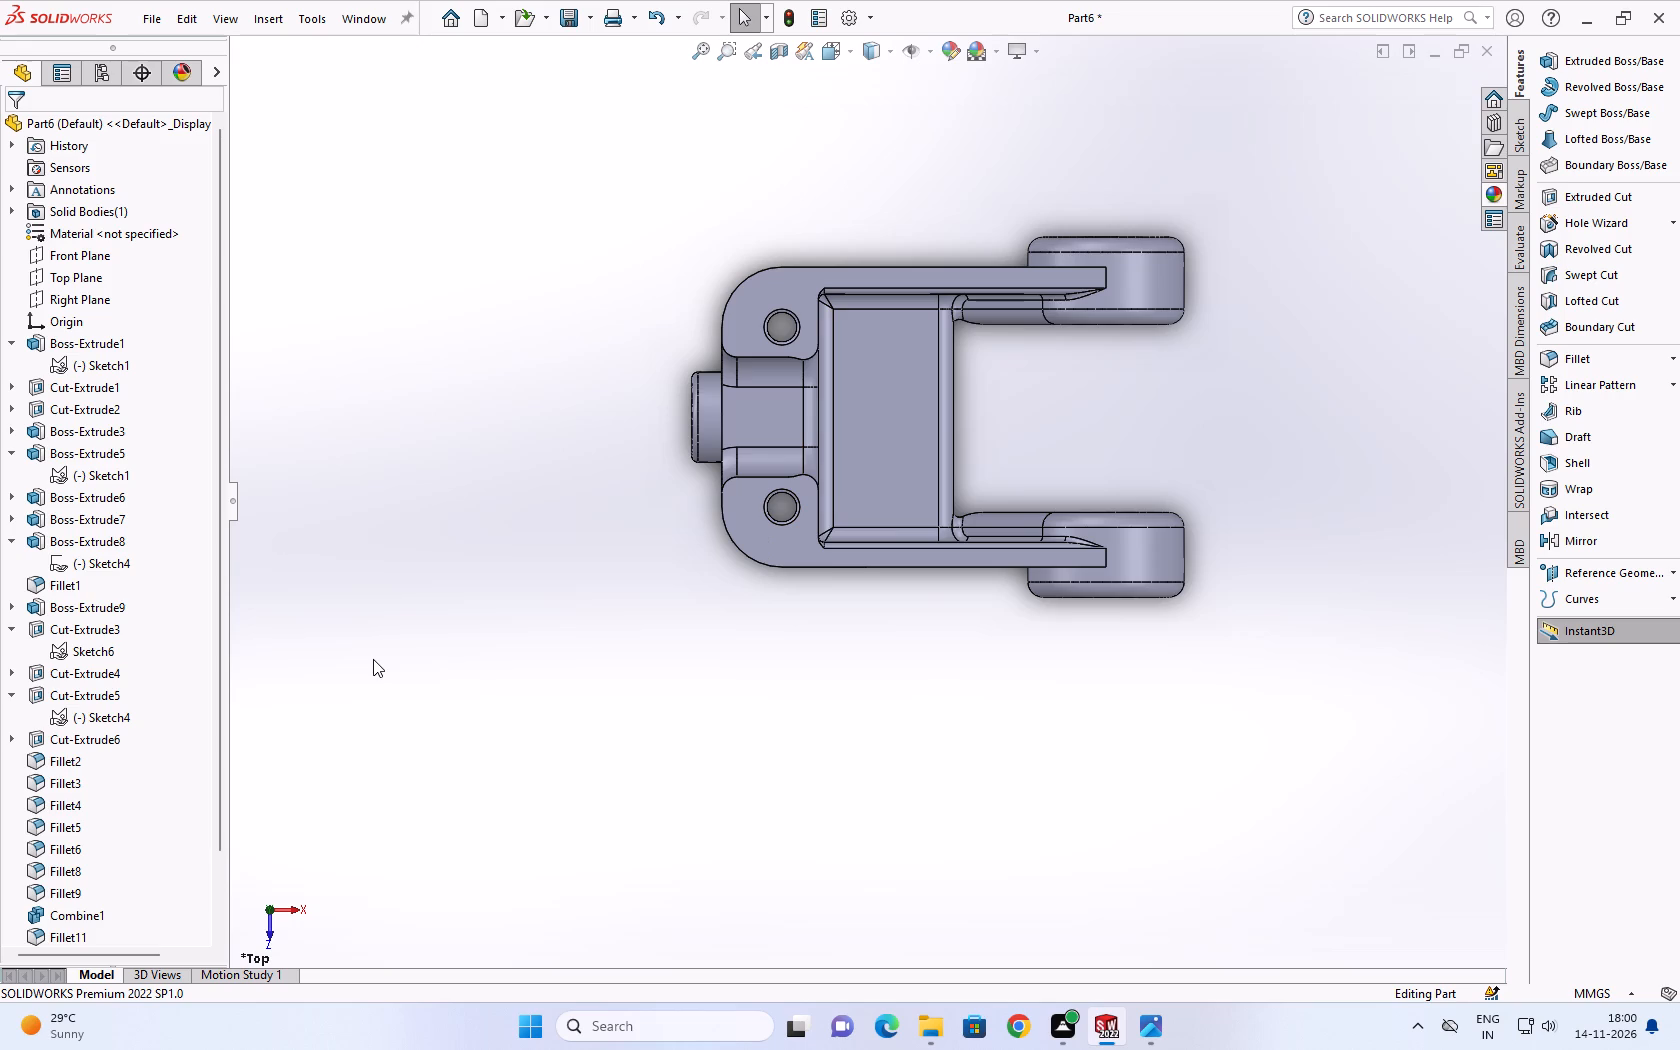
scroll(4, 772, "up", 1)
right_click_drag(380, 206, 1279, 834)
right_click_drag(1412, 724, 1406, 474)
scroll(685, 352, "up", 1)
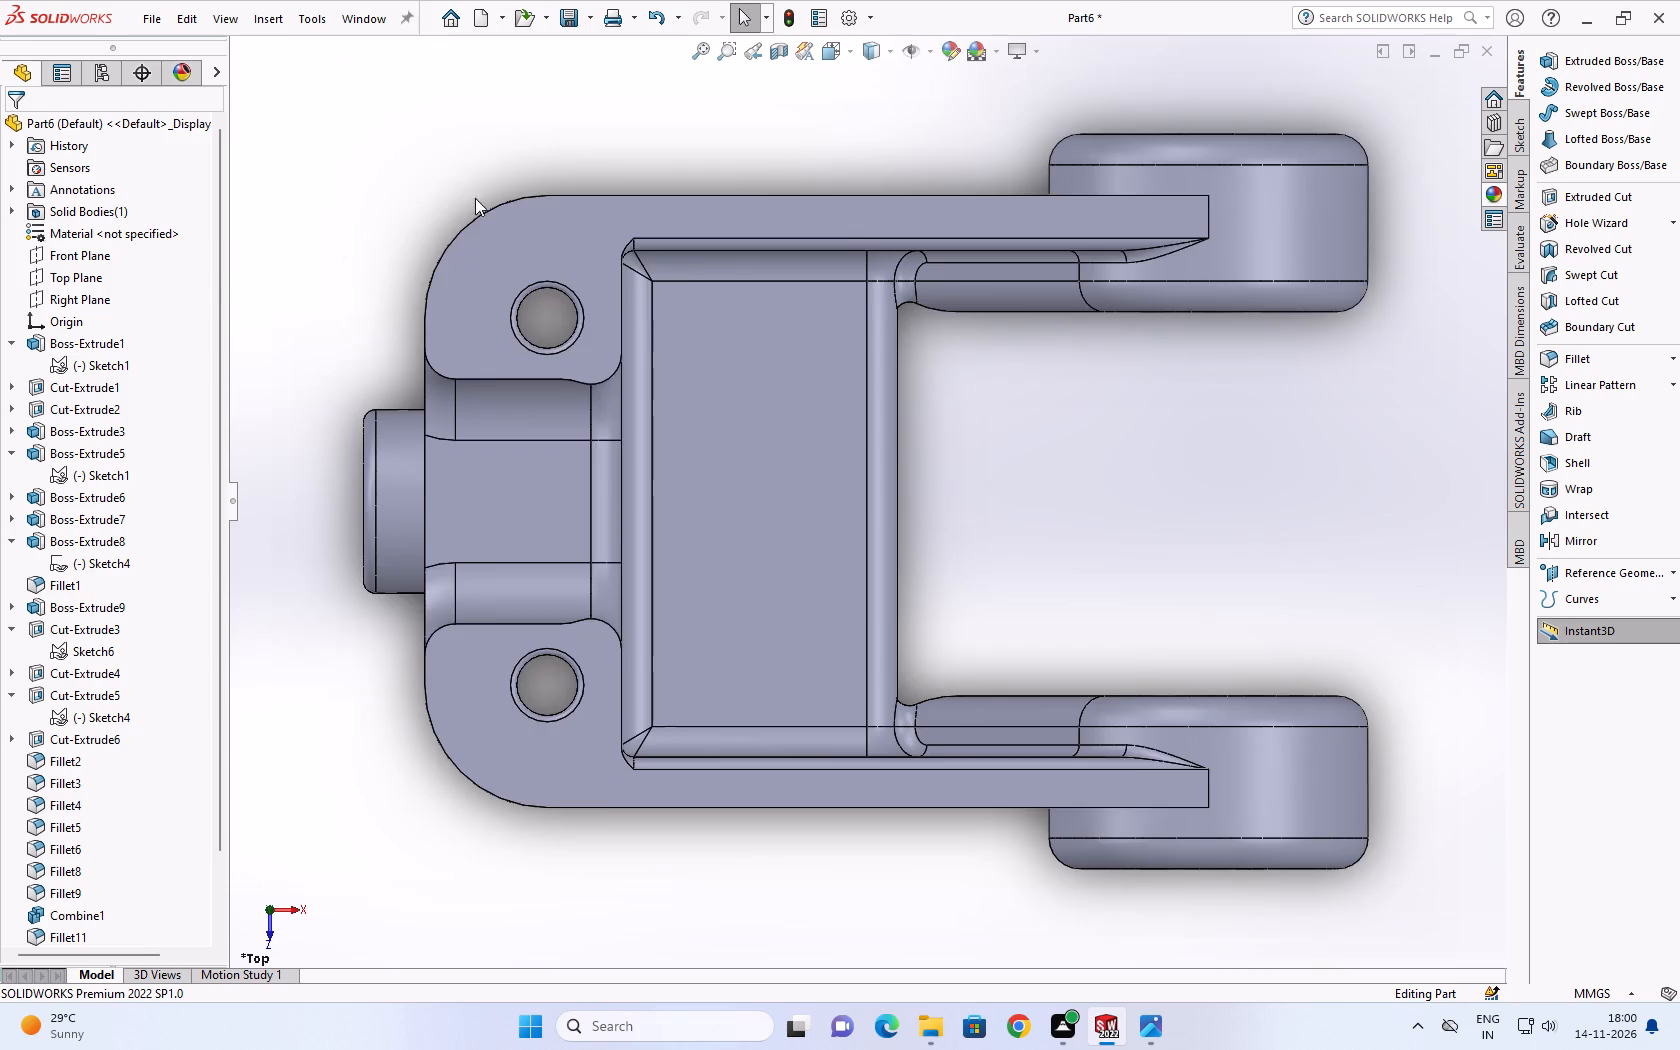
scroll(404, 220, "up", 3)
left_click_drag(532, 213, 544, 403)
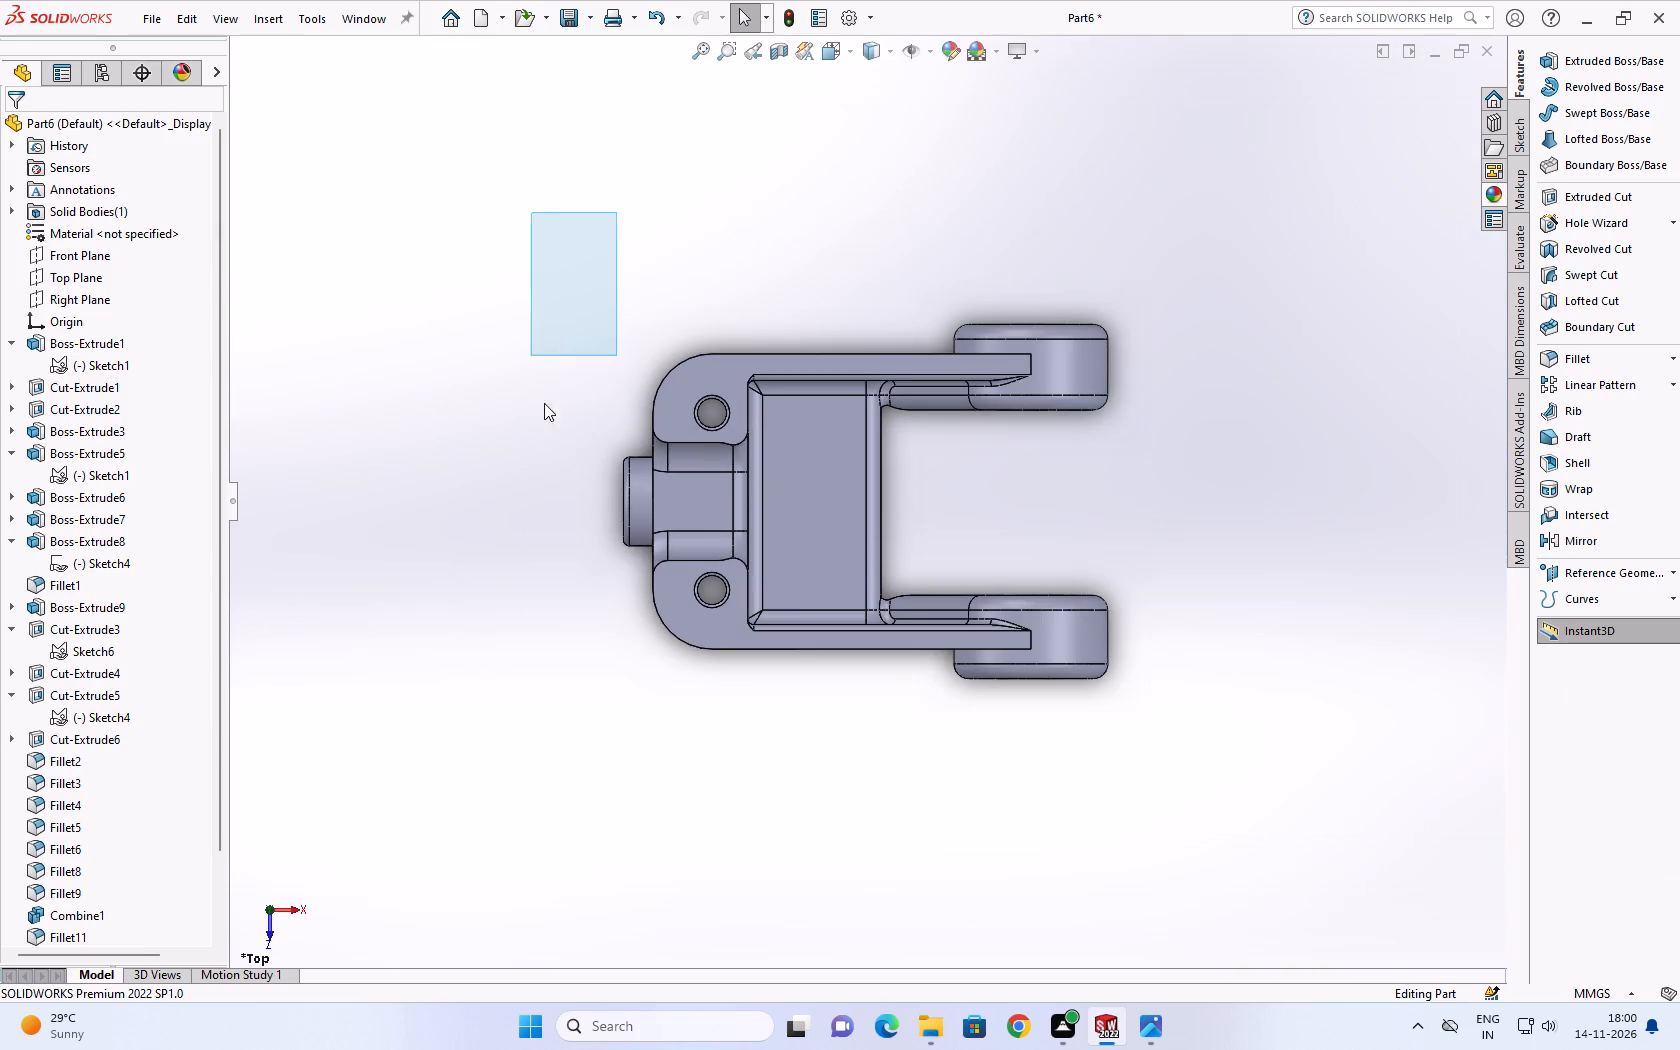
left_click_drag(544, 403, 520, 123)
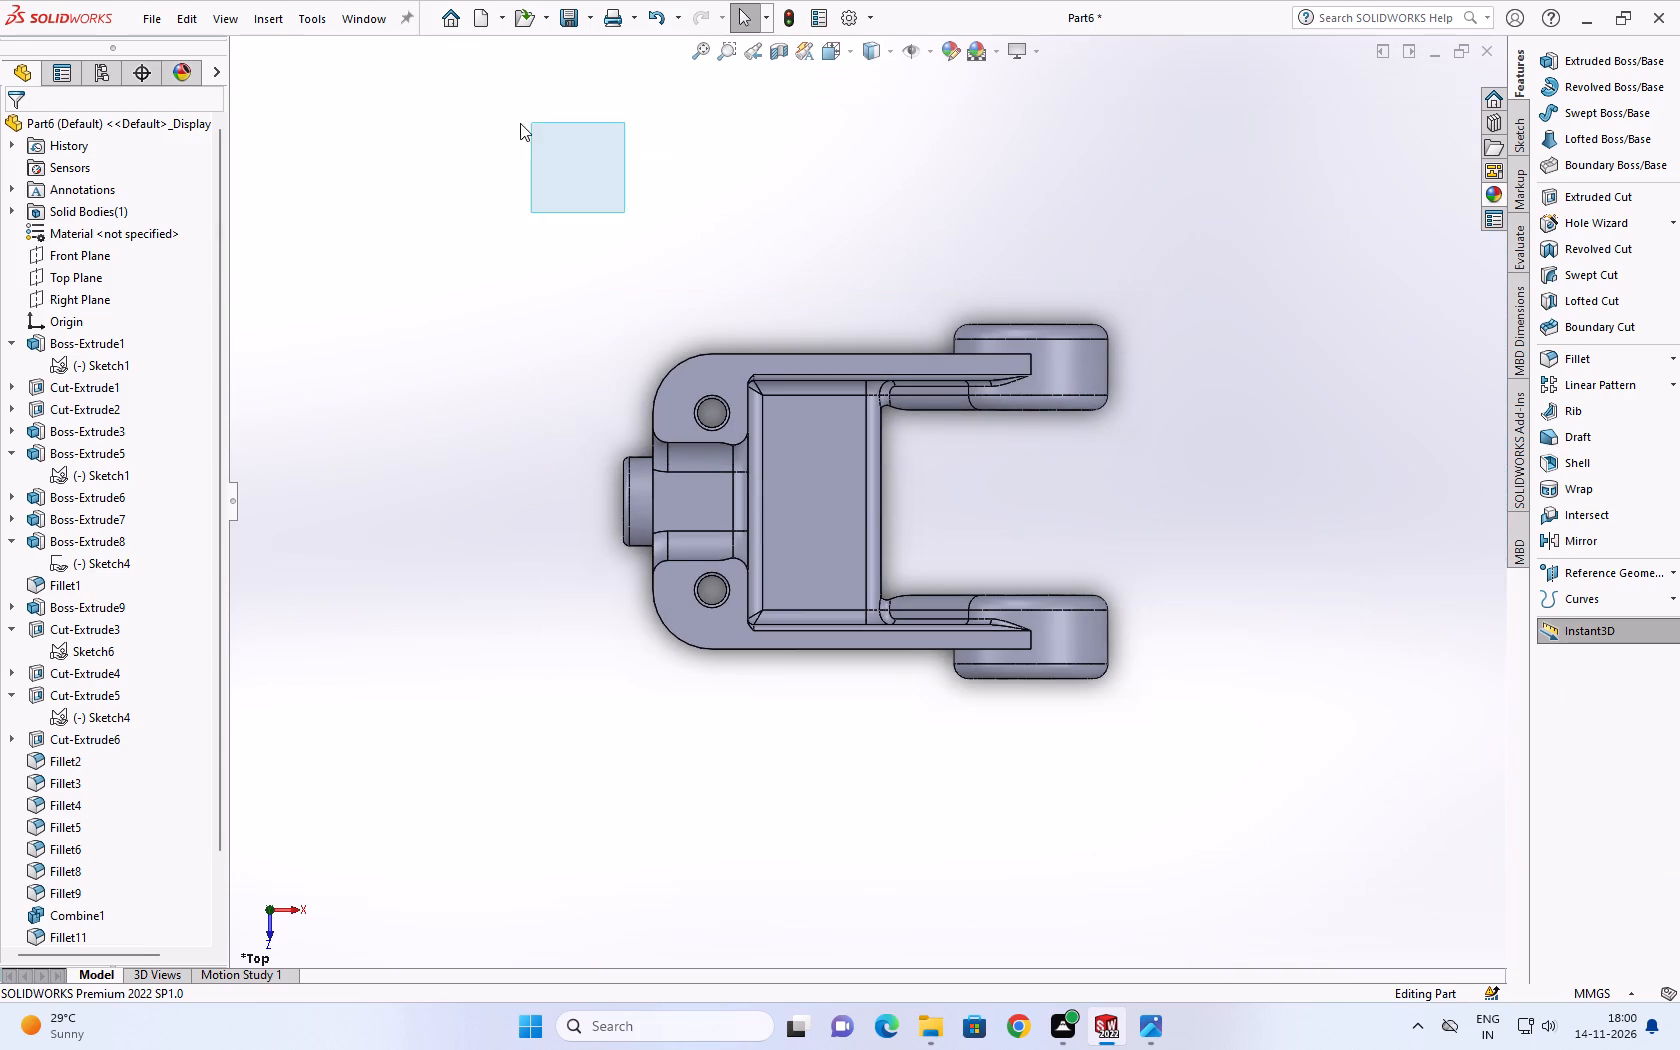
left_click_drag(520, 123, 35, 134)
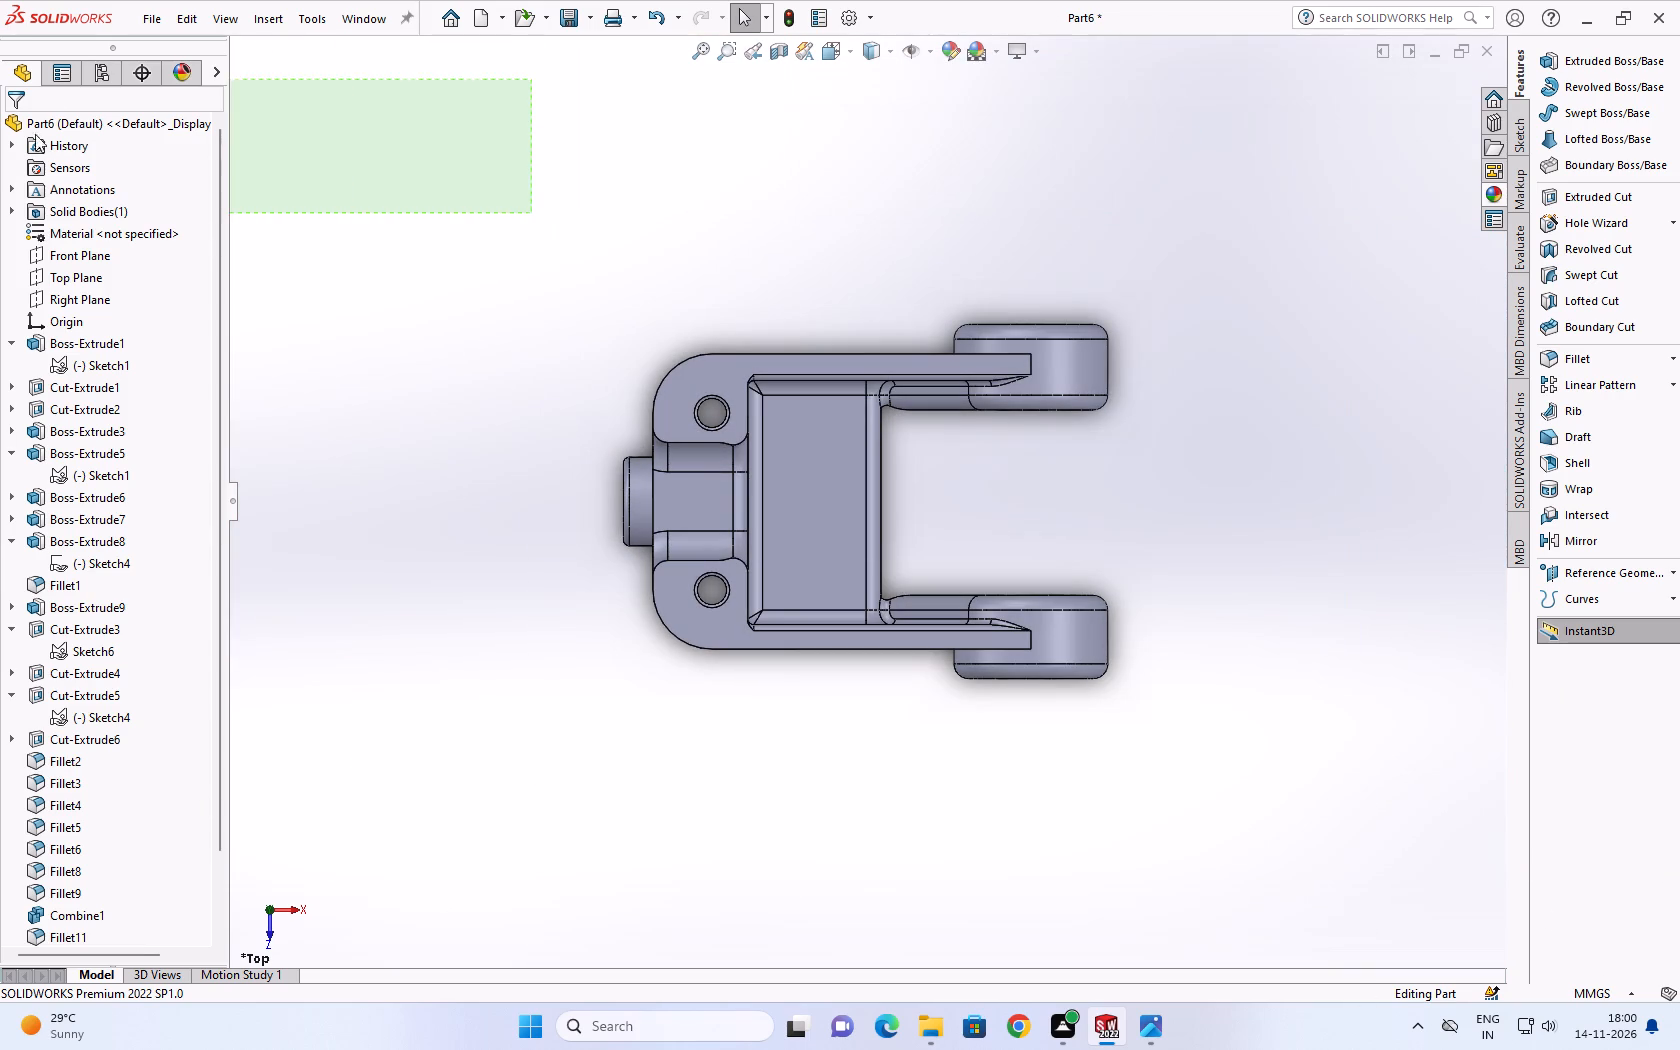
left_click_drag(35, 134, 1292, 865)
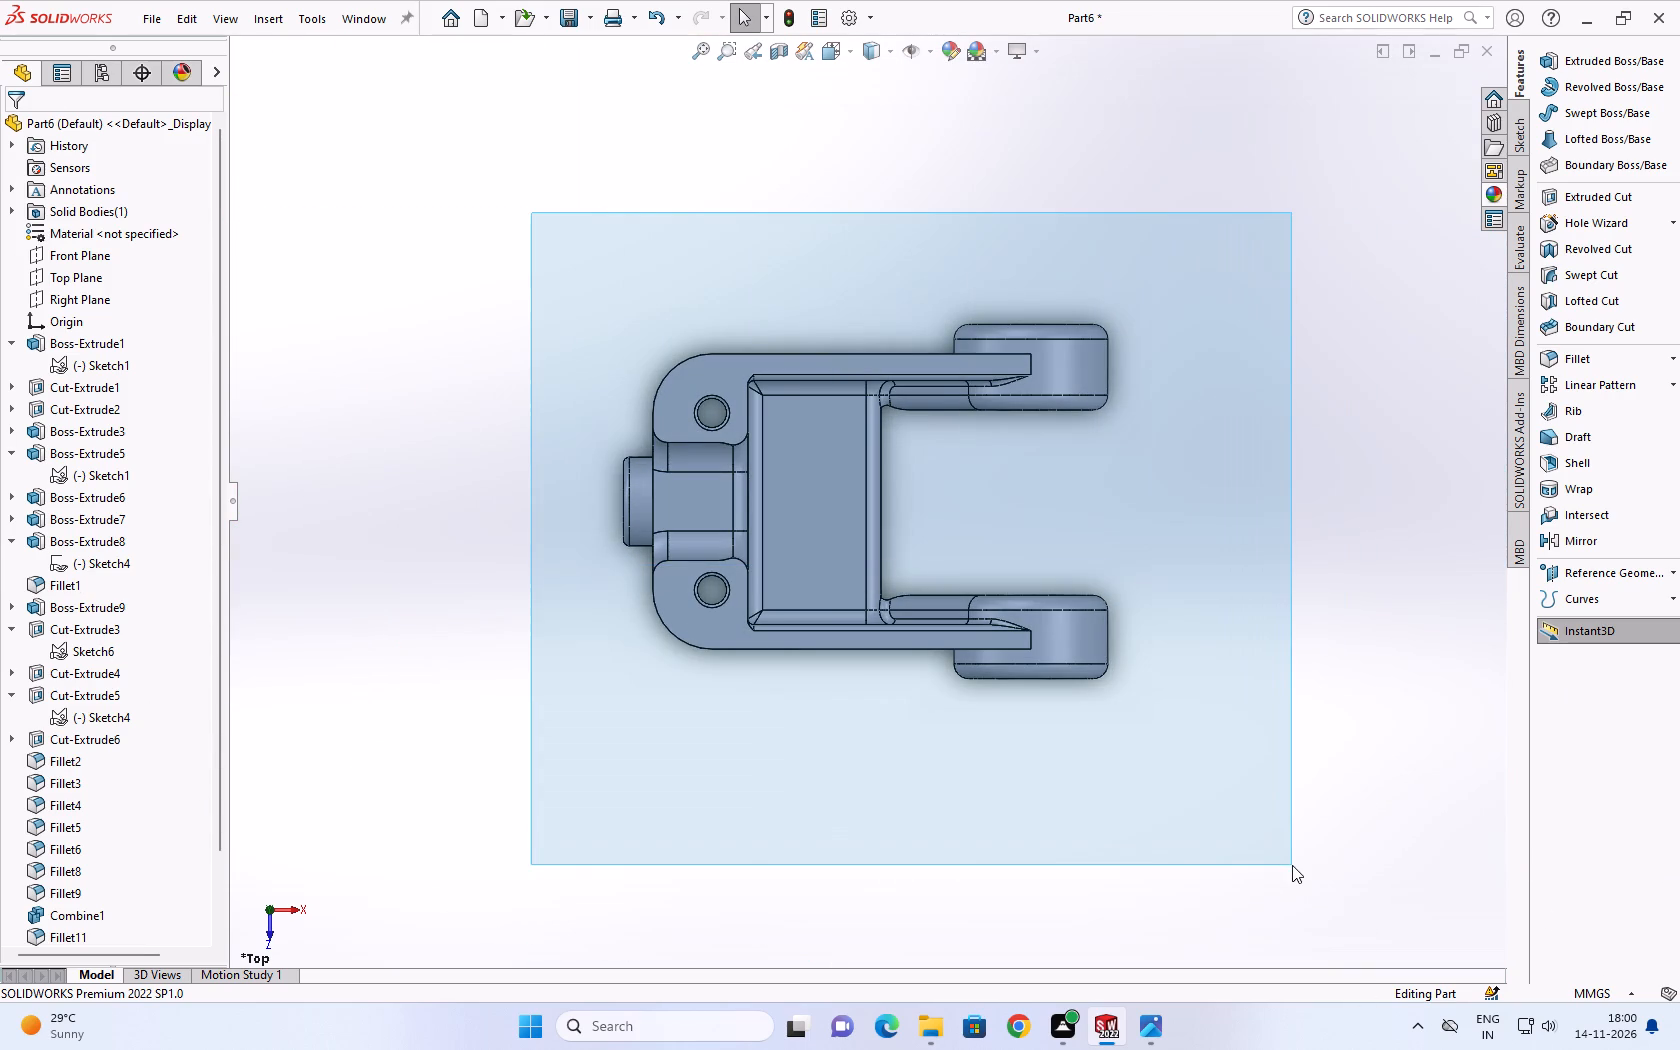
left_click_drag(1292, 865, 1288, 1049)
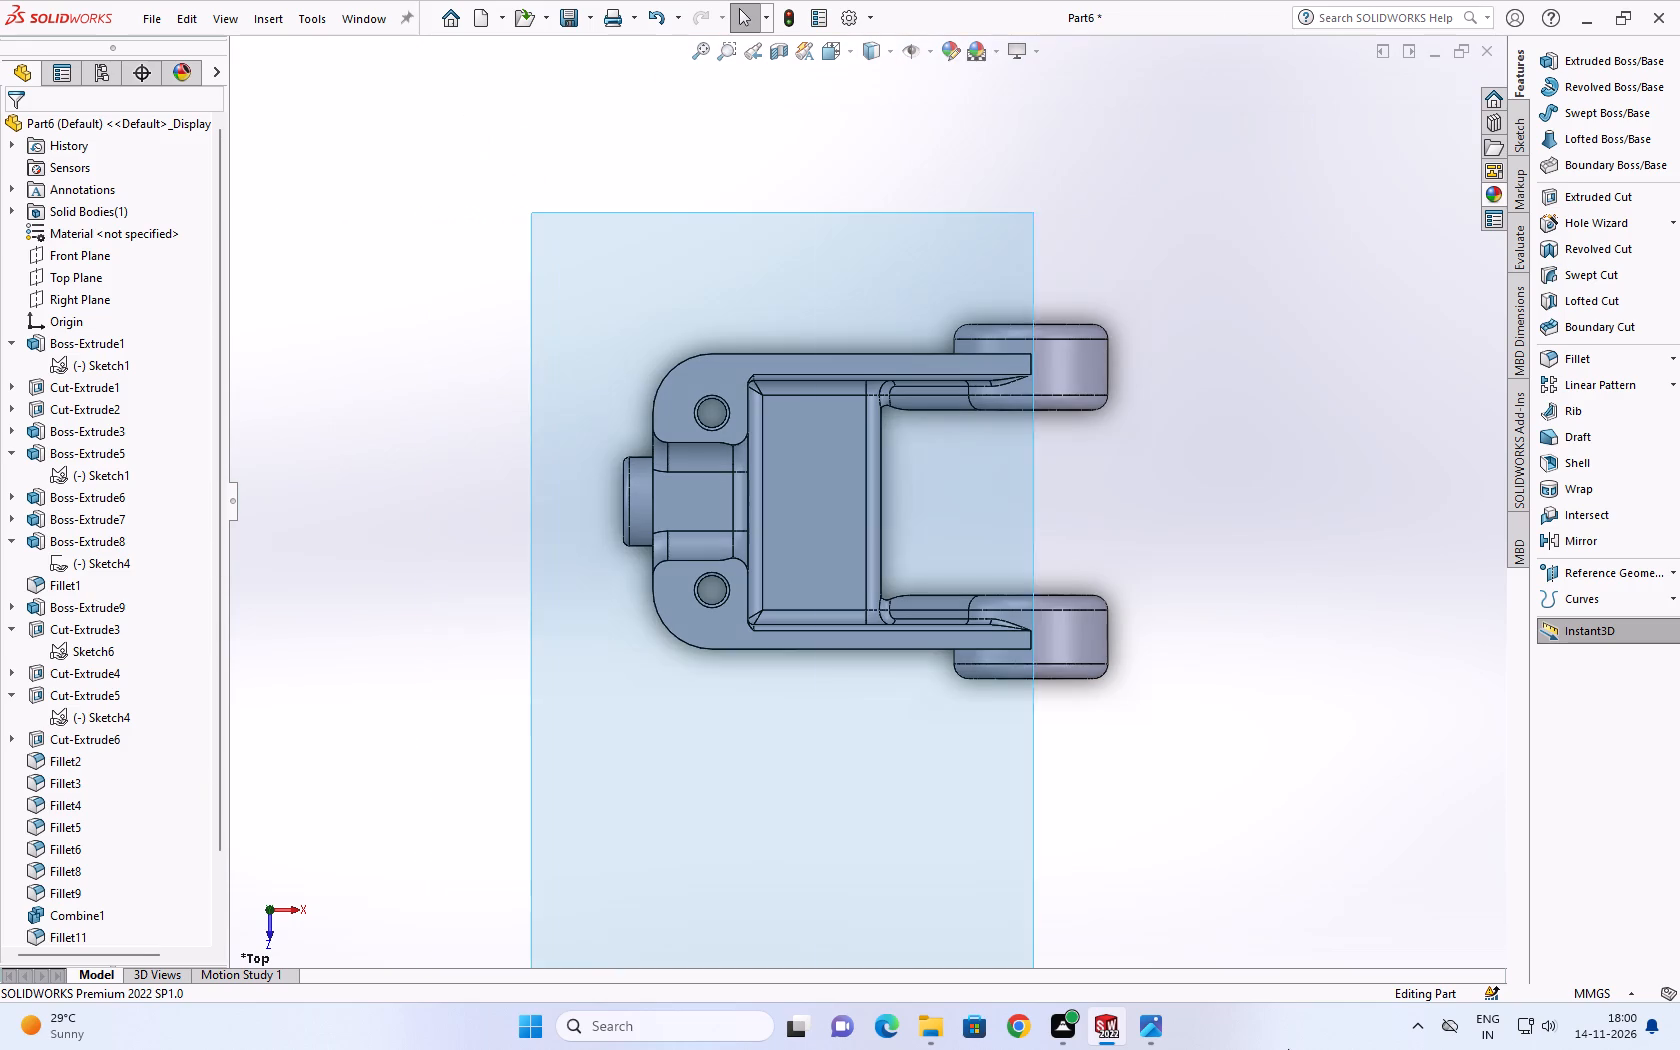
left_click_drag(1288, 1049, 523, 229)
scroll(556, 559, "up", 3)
Select the whole bracket's geometry, examine it from its closed end and its side, and clear the selection.
middle_click_drag(785, 657, 789, 650)
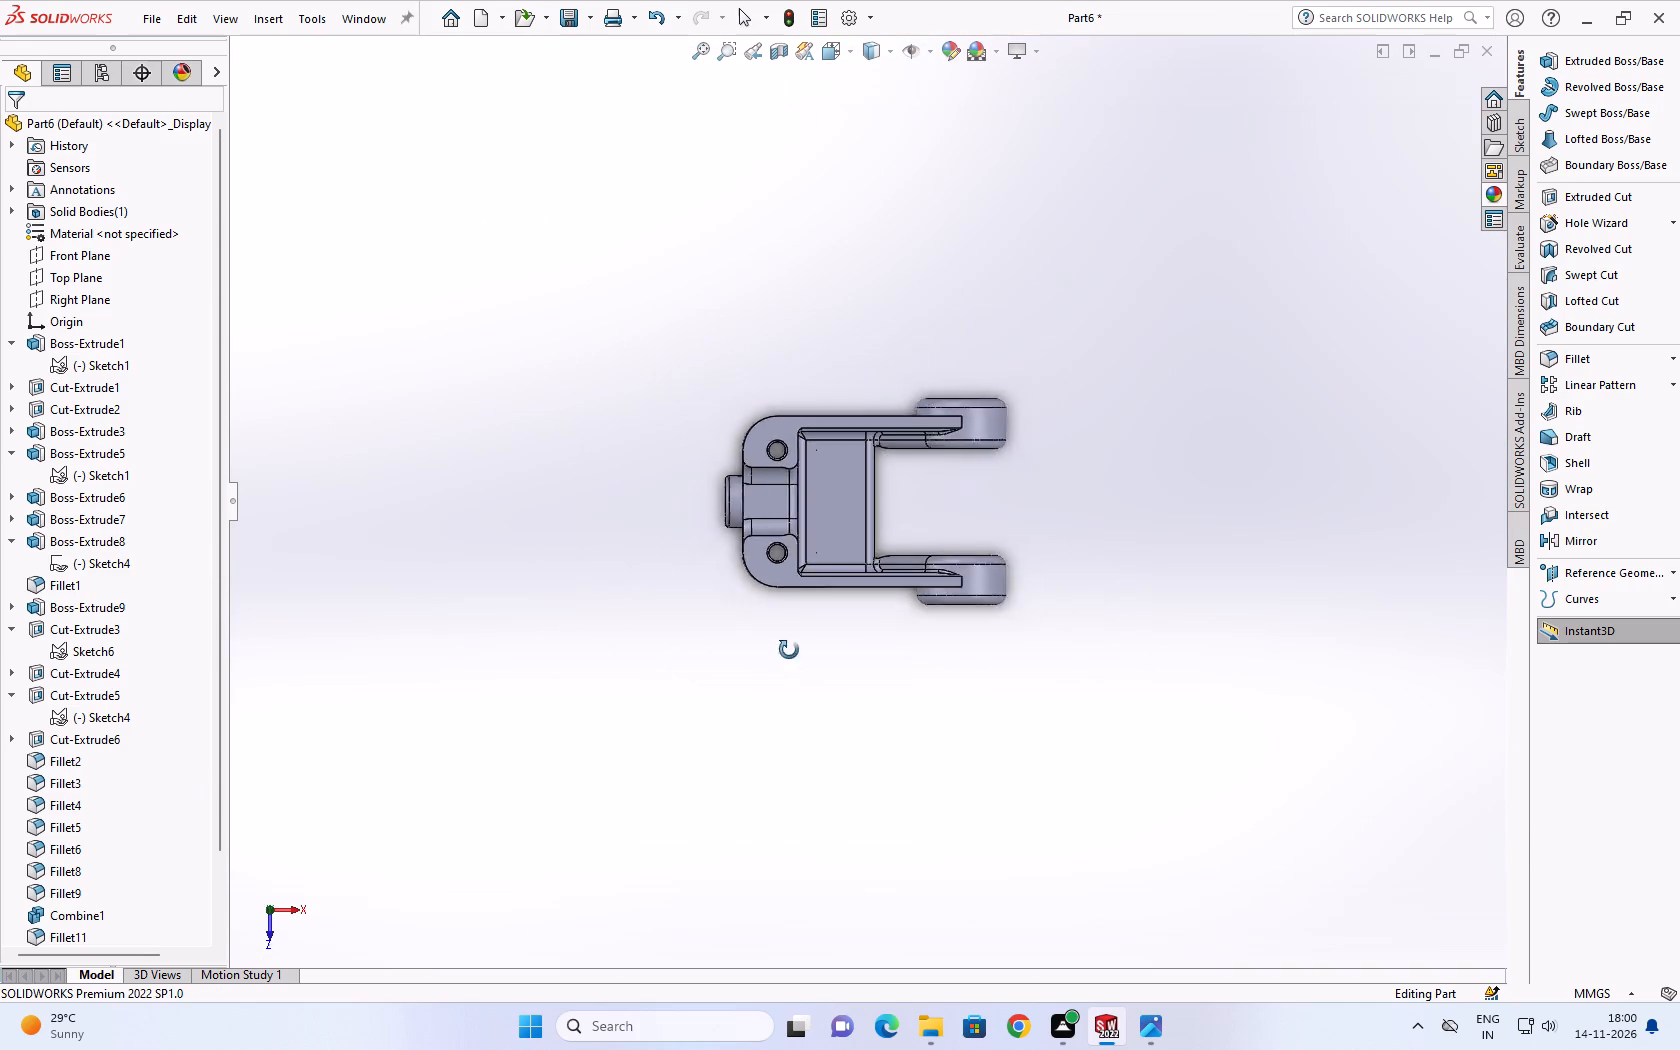
middle_click_drag(789, 650, 684, 419)
left_click_drag(637, 242, 691, 583)
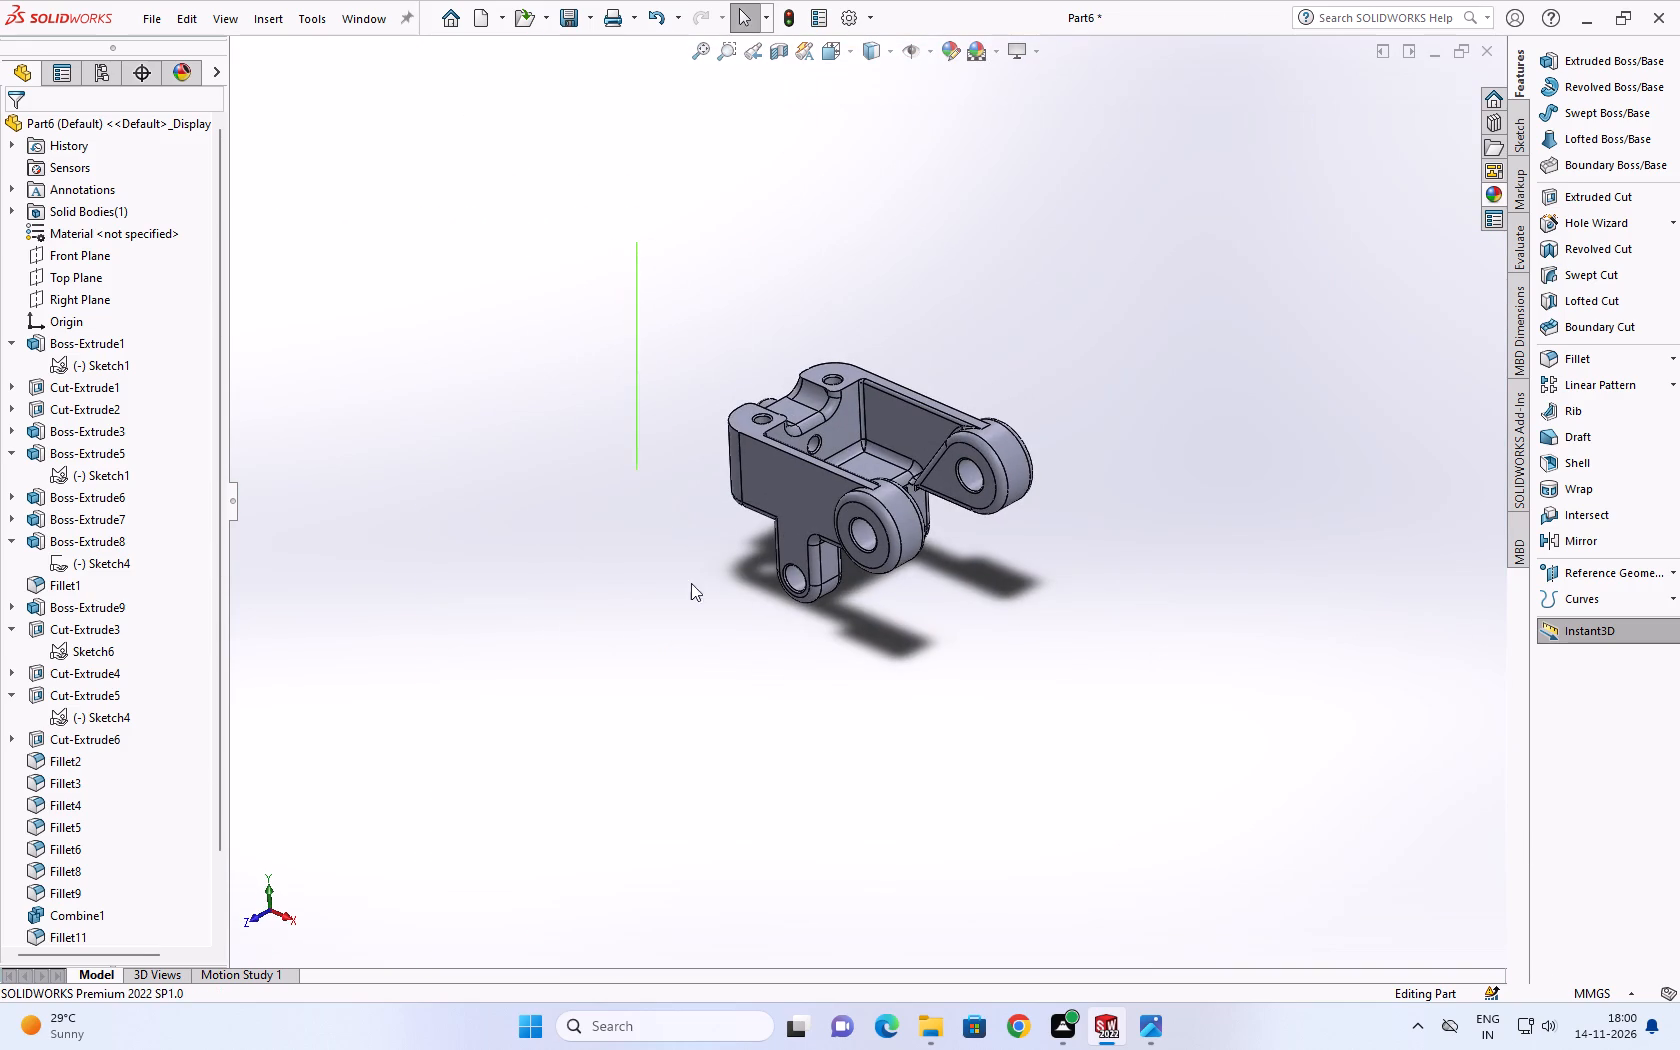
left_click_drag(691, 583, 1225, 823)
scroll(728, 581, "down", 1)
scroll(895, 517, "down", 2)
middle_click_drag(895, 516, 451, 850)
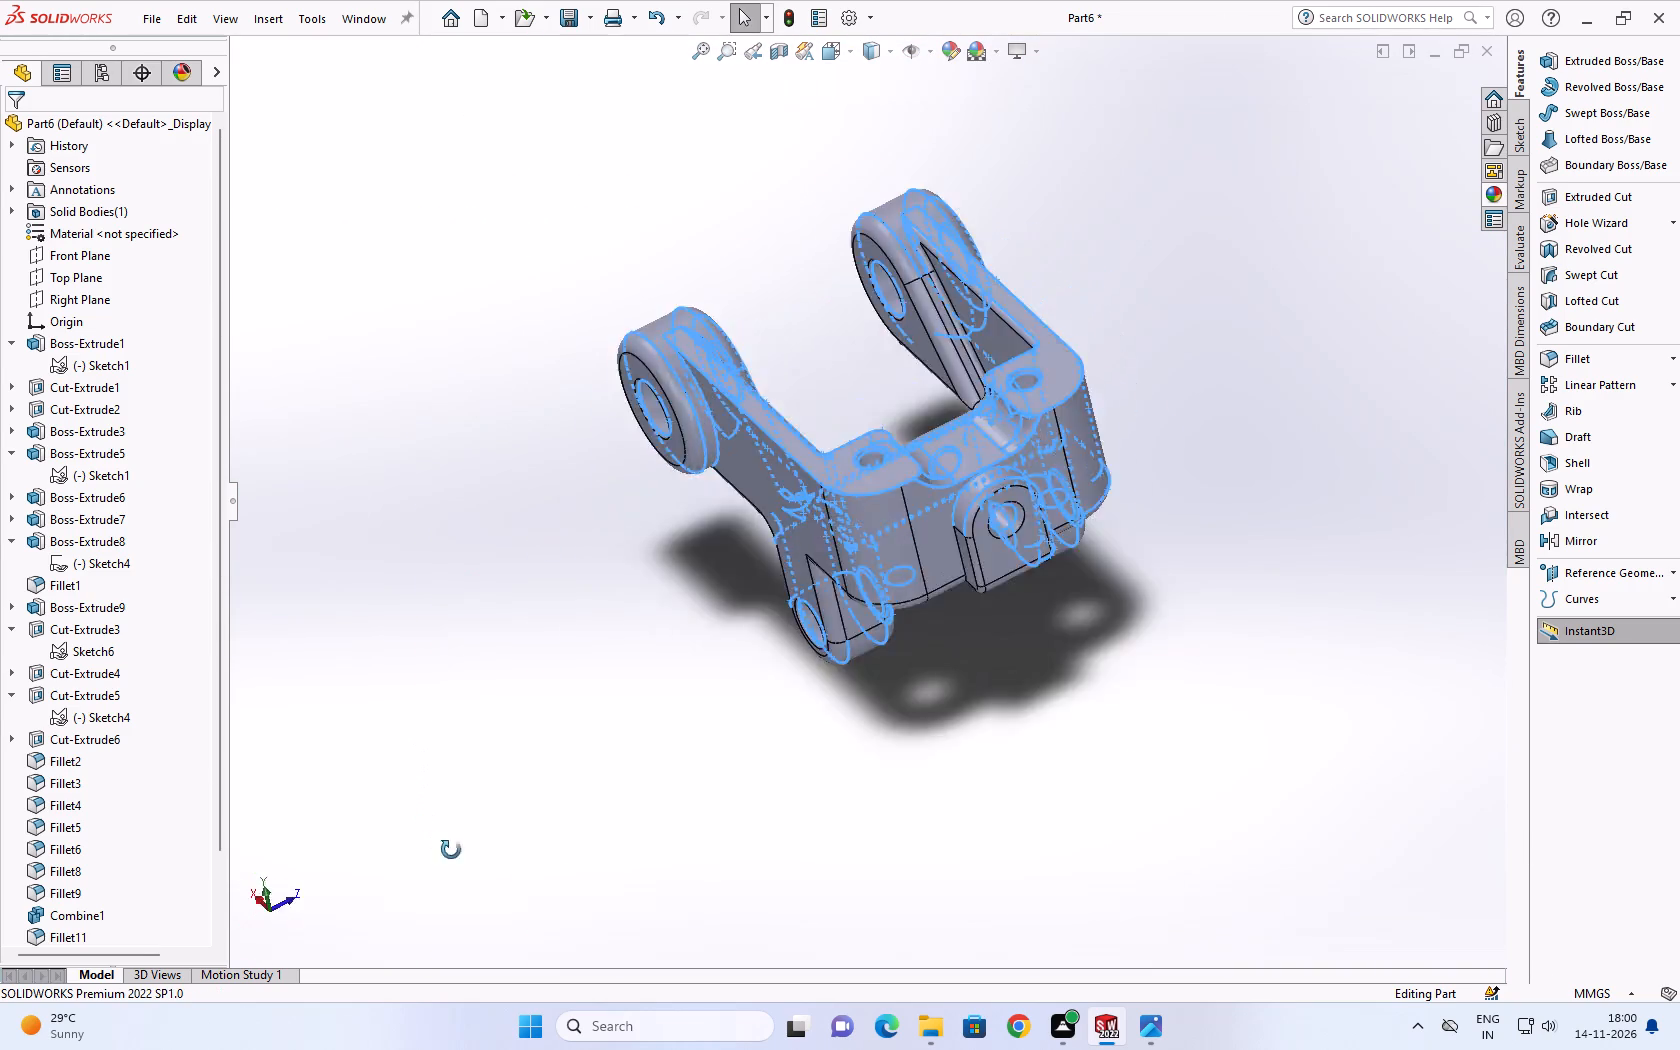
middle_click_drag(451, 850, 1074, 1049)
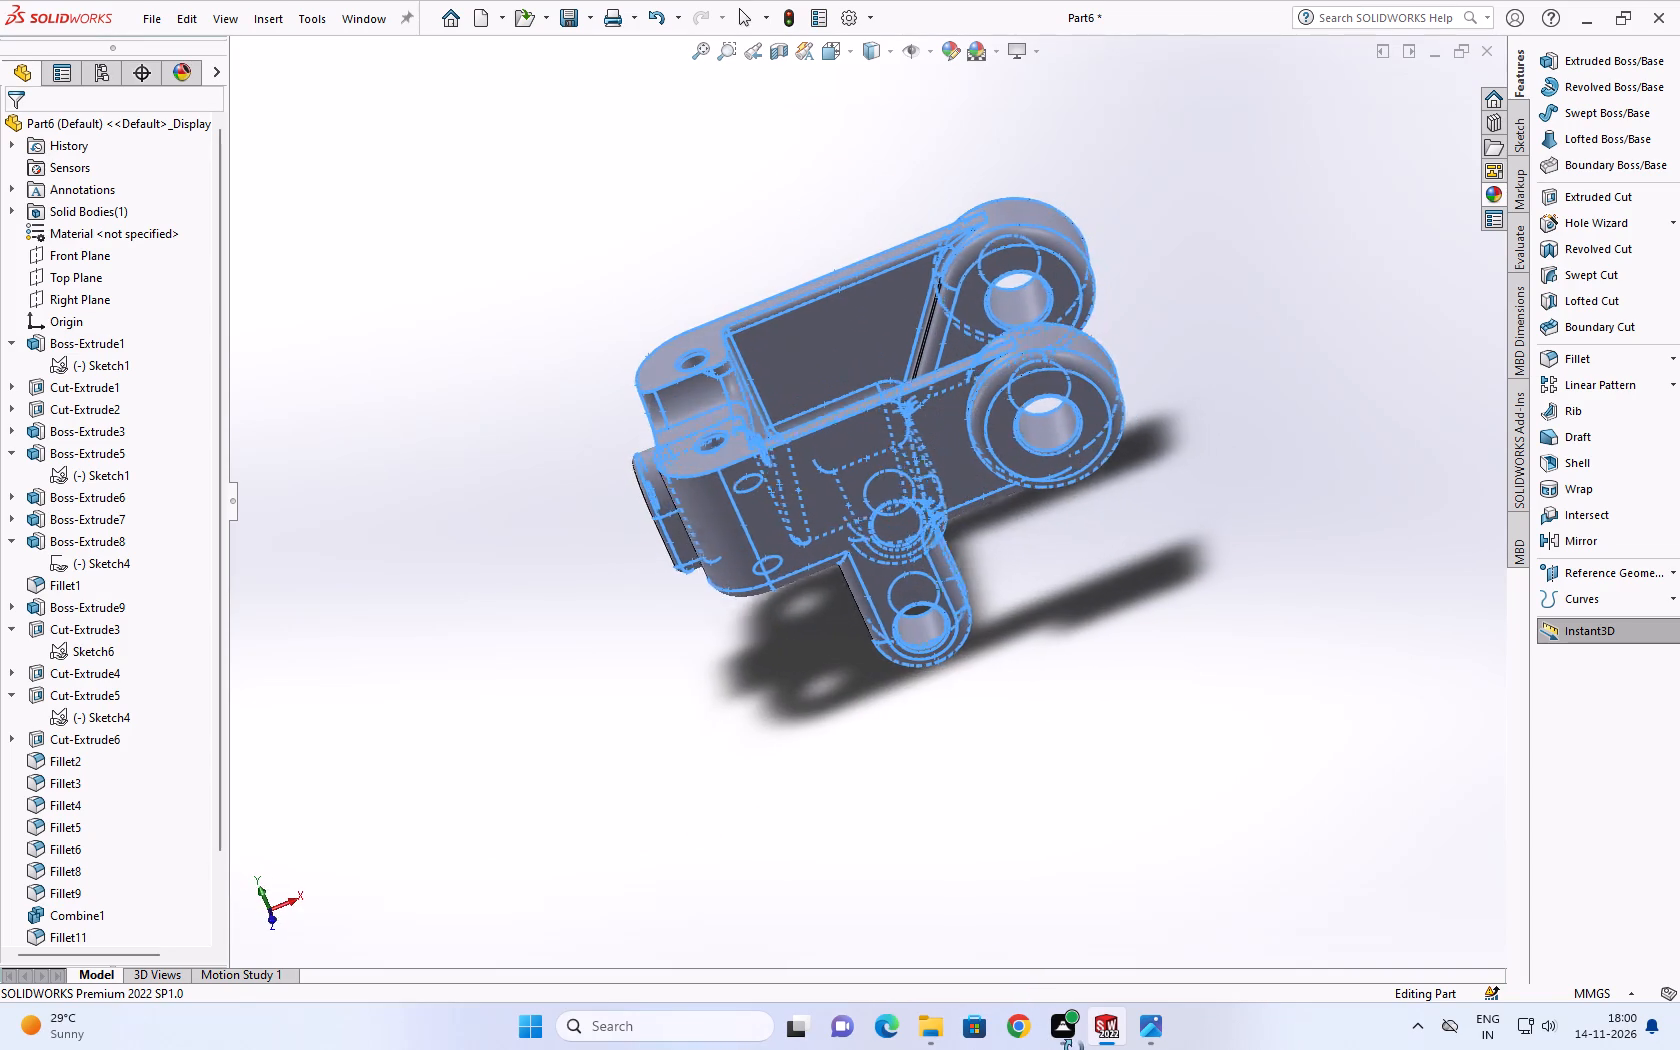
middle_click_drag(1074, 1049, 1080, 1042)
middle_click_drag(1083, 1029, 1027, 765)
scroll(1051, 604, "up", 2)
left_click(1025, 635)
Examine the bracket's arm bosses, pocket, lugs and underside from several angles, selecting its whole geometry and clearing the selection.
scroll(989, 492, "down", 1)
middle_click_drag(988, 492, 975, 495)
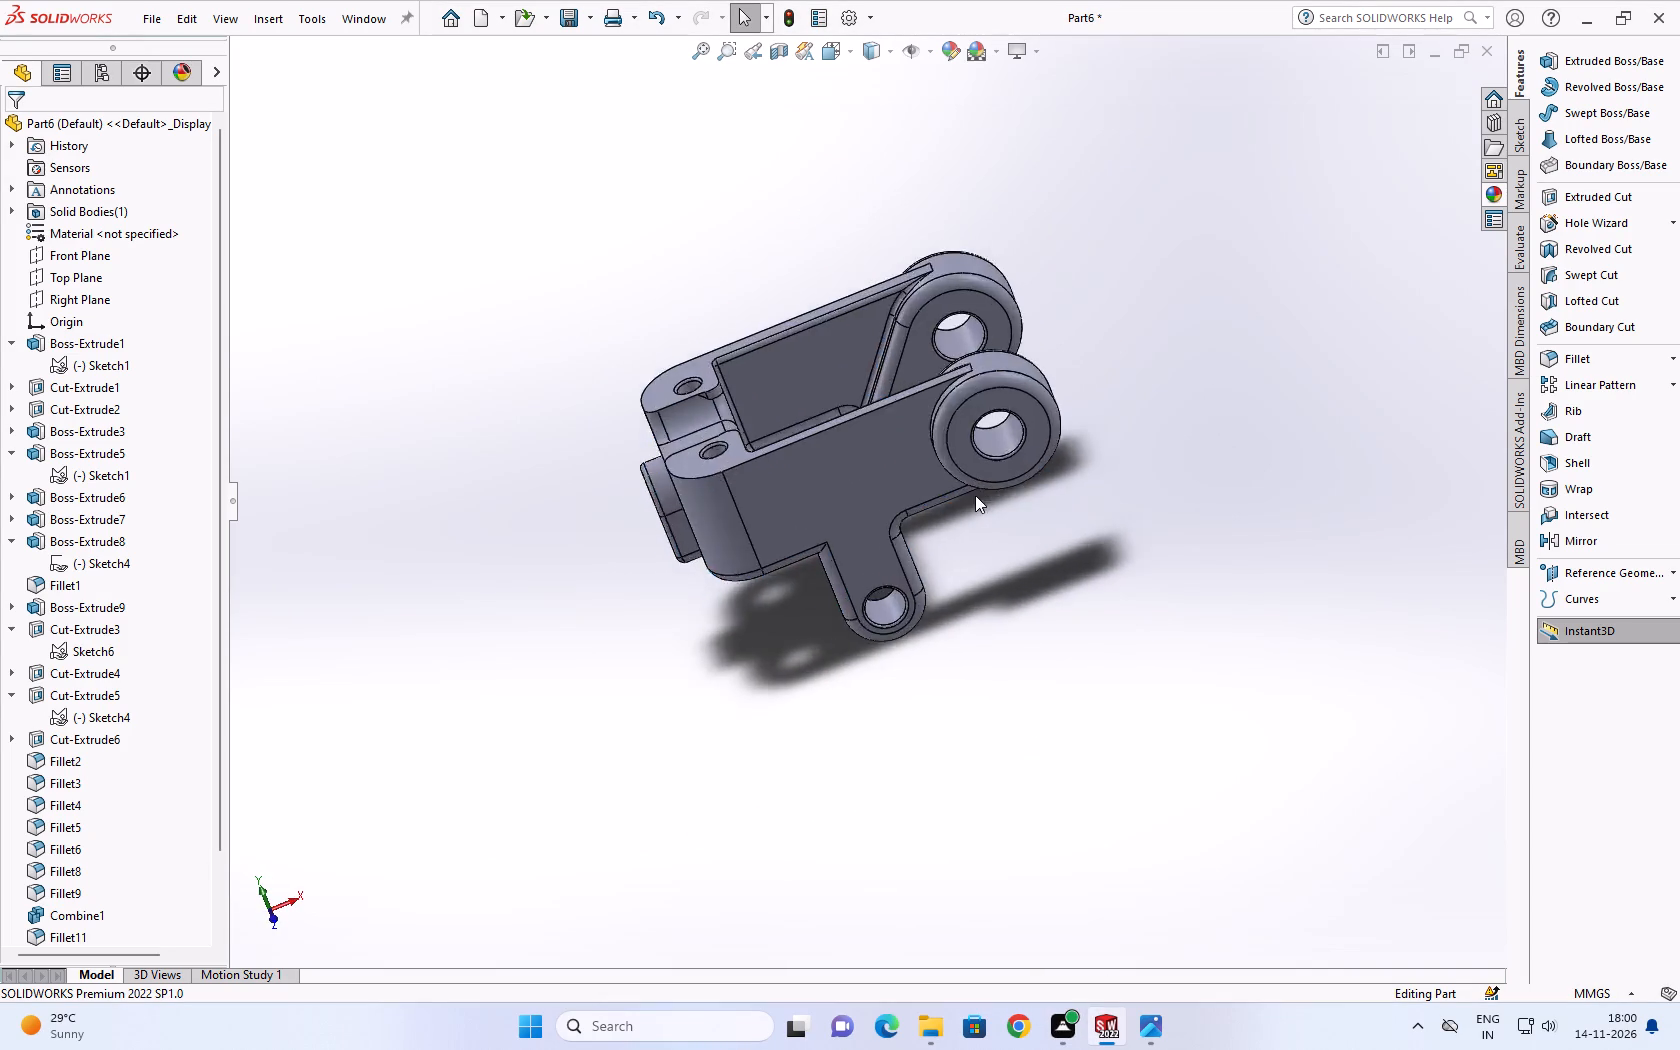
middle_click_drag(975, 495, 739, 627)
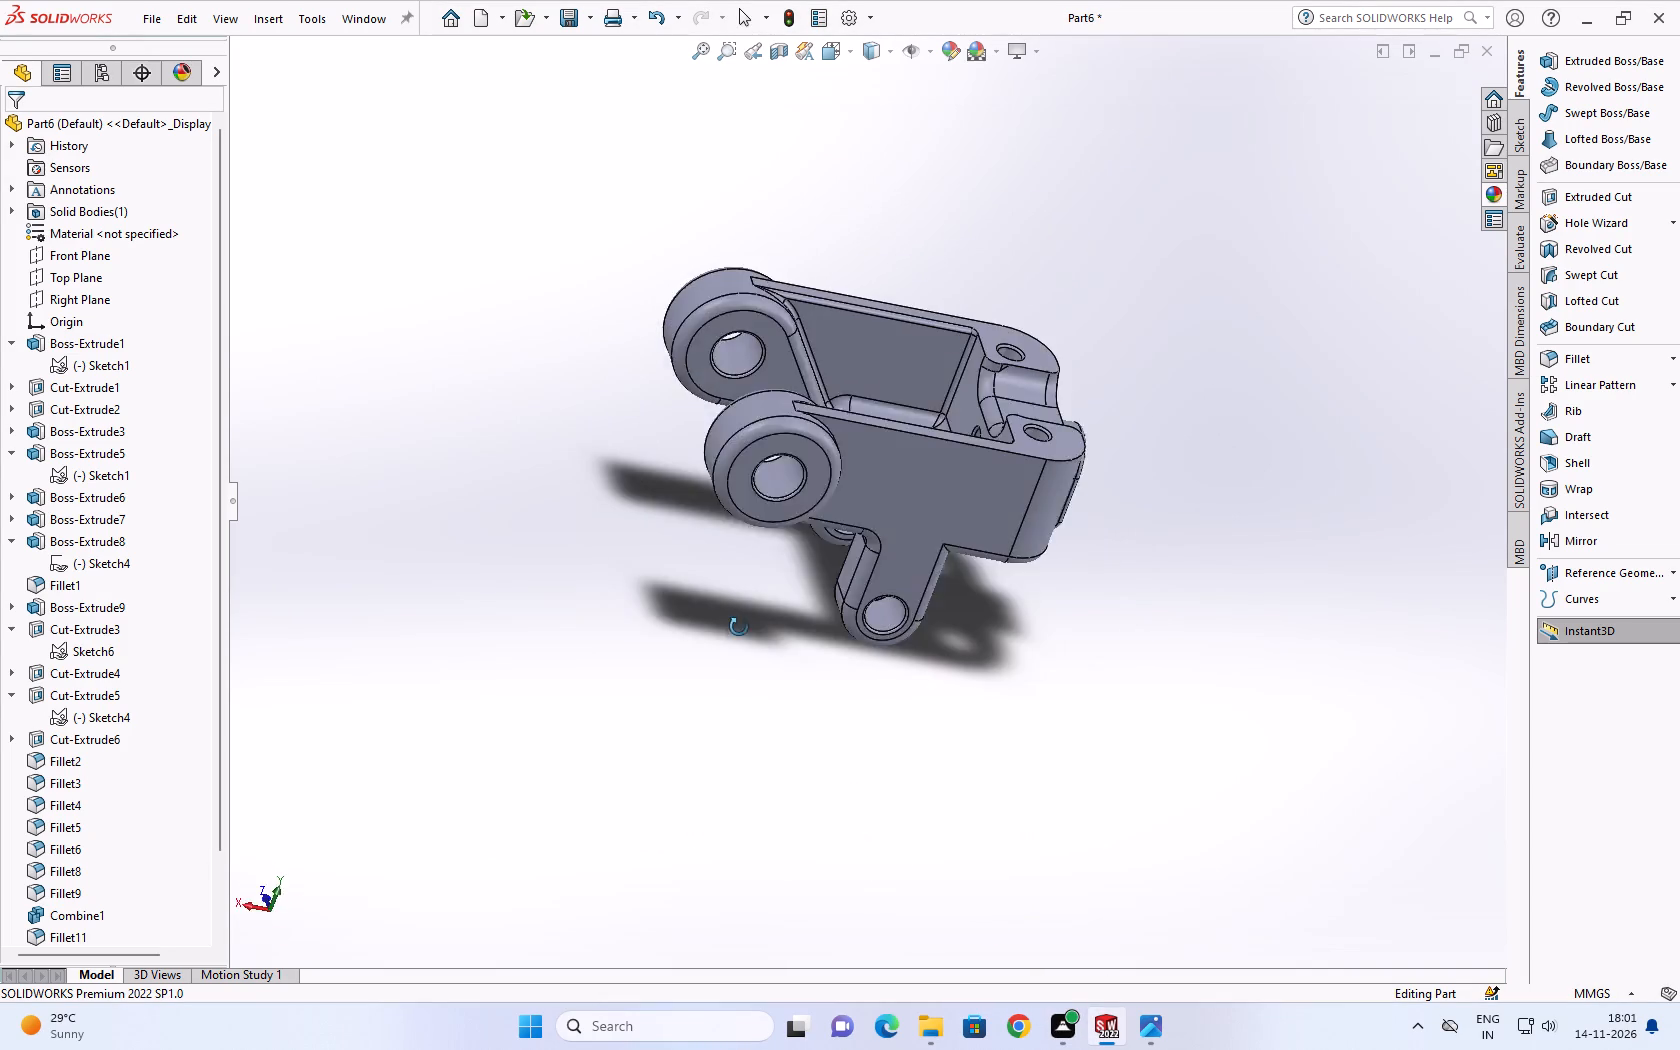
middle_click_drag(739, 627, 842, 728)
left_click_drag(480, 127, 1256, 828)
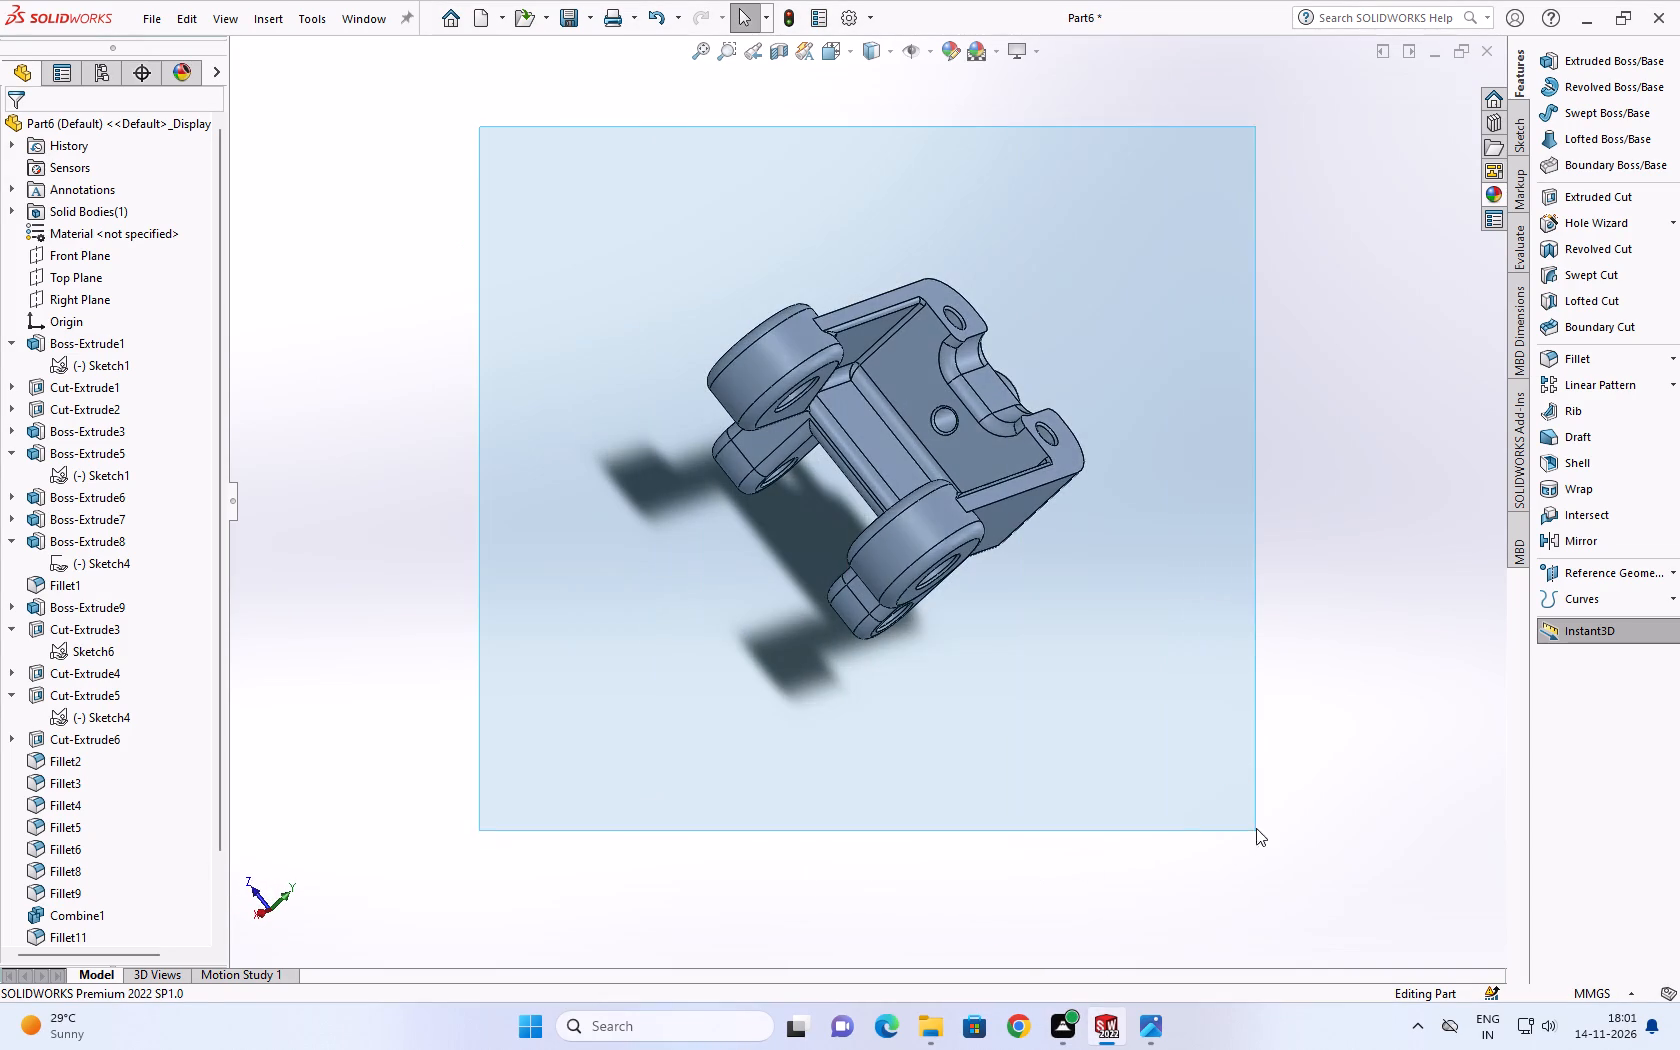
left_click_drag(1256, 828, 1250, 803)
scroll(1169, 654, "down", 1)
middle_click_drag(1168, 651, 714, 541)
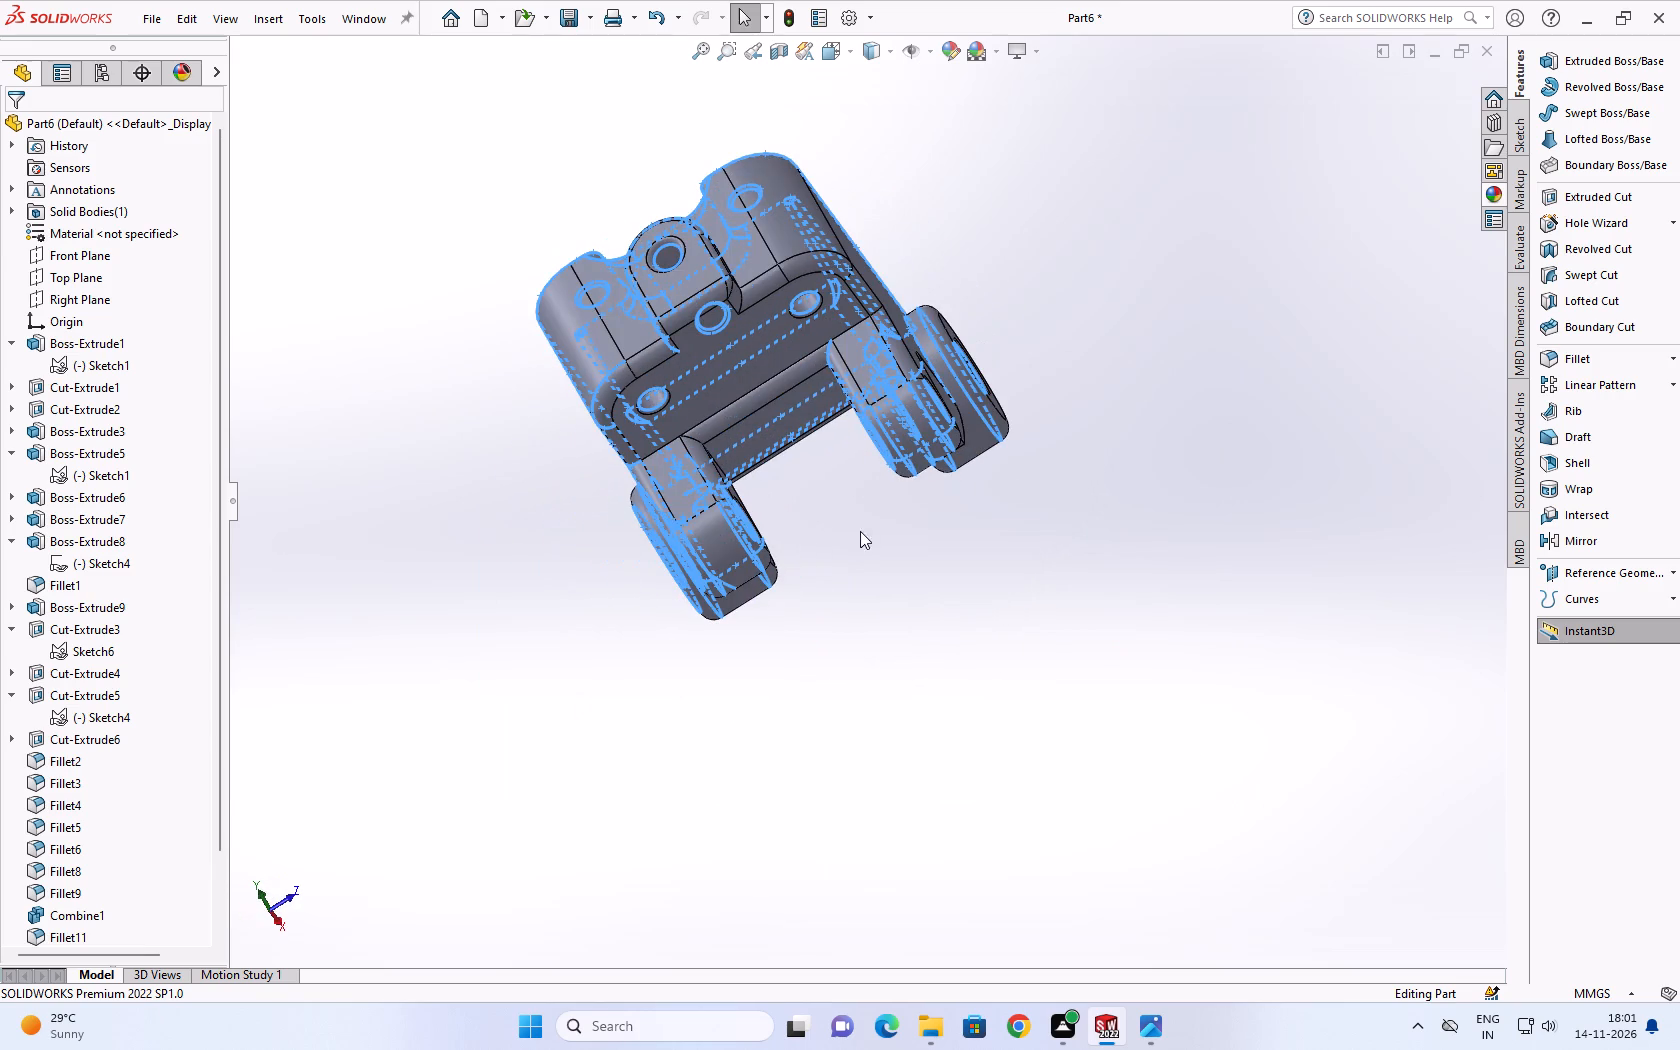
left_click_drag(425, 106, 1440, 785)
middle_click_drag(1169, 660, 1048, 681)
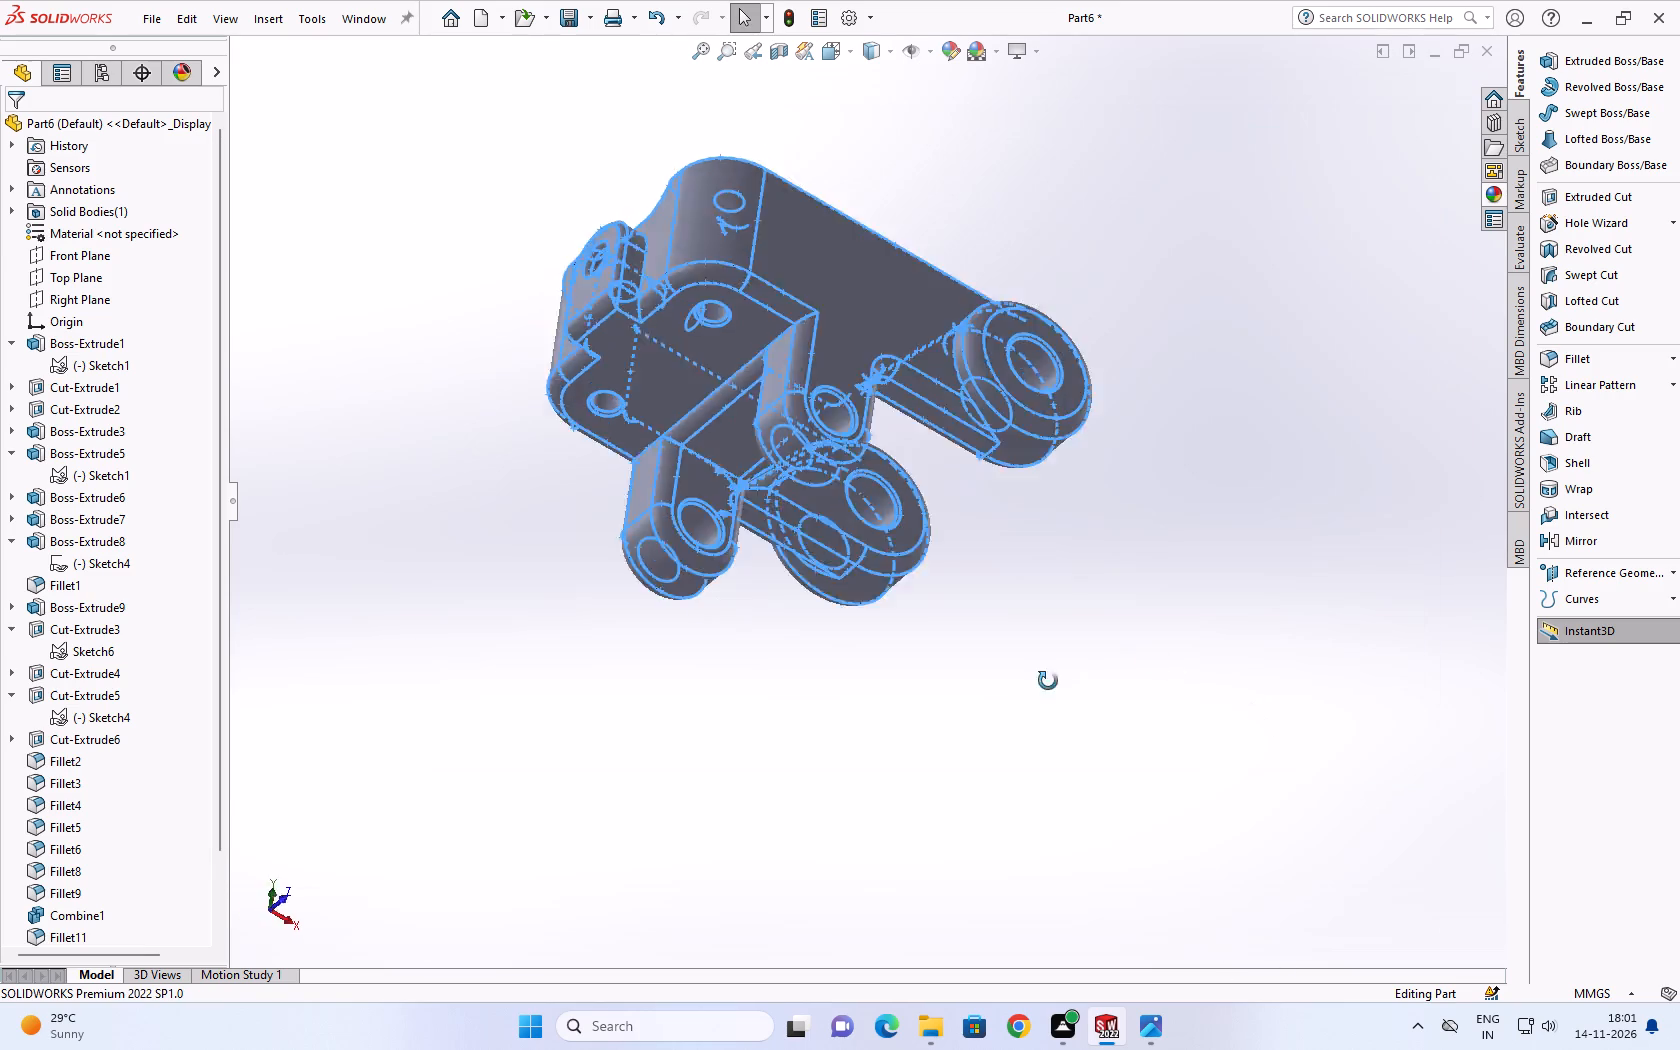
middle_click_drag(1048, 681, 943, 840)
left_click(1216, 683)
scroll(893, 403, "up", 3)
scroll(834, 362, "down", 4)
middle_click_drag(815, 382, 786, 478)
scroll(609, 500, "up", 3)
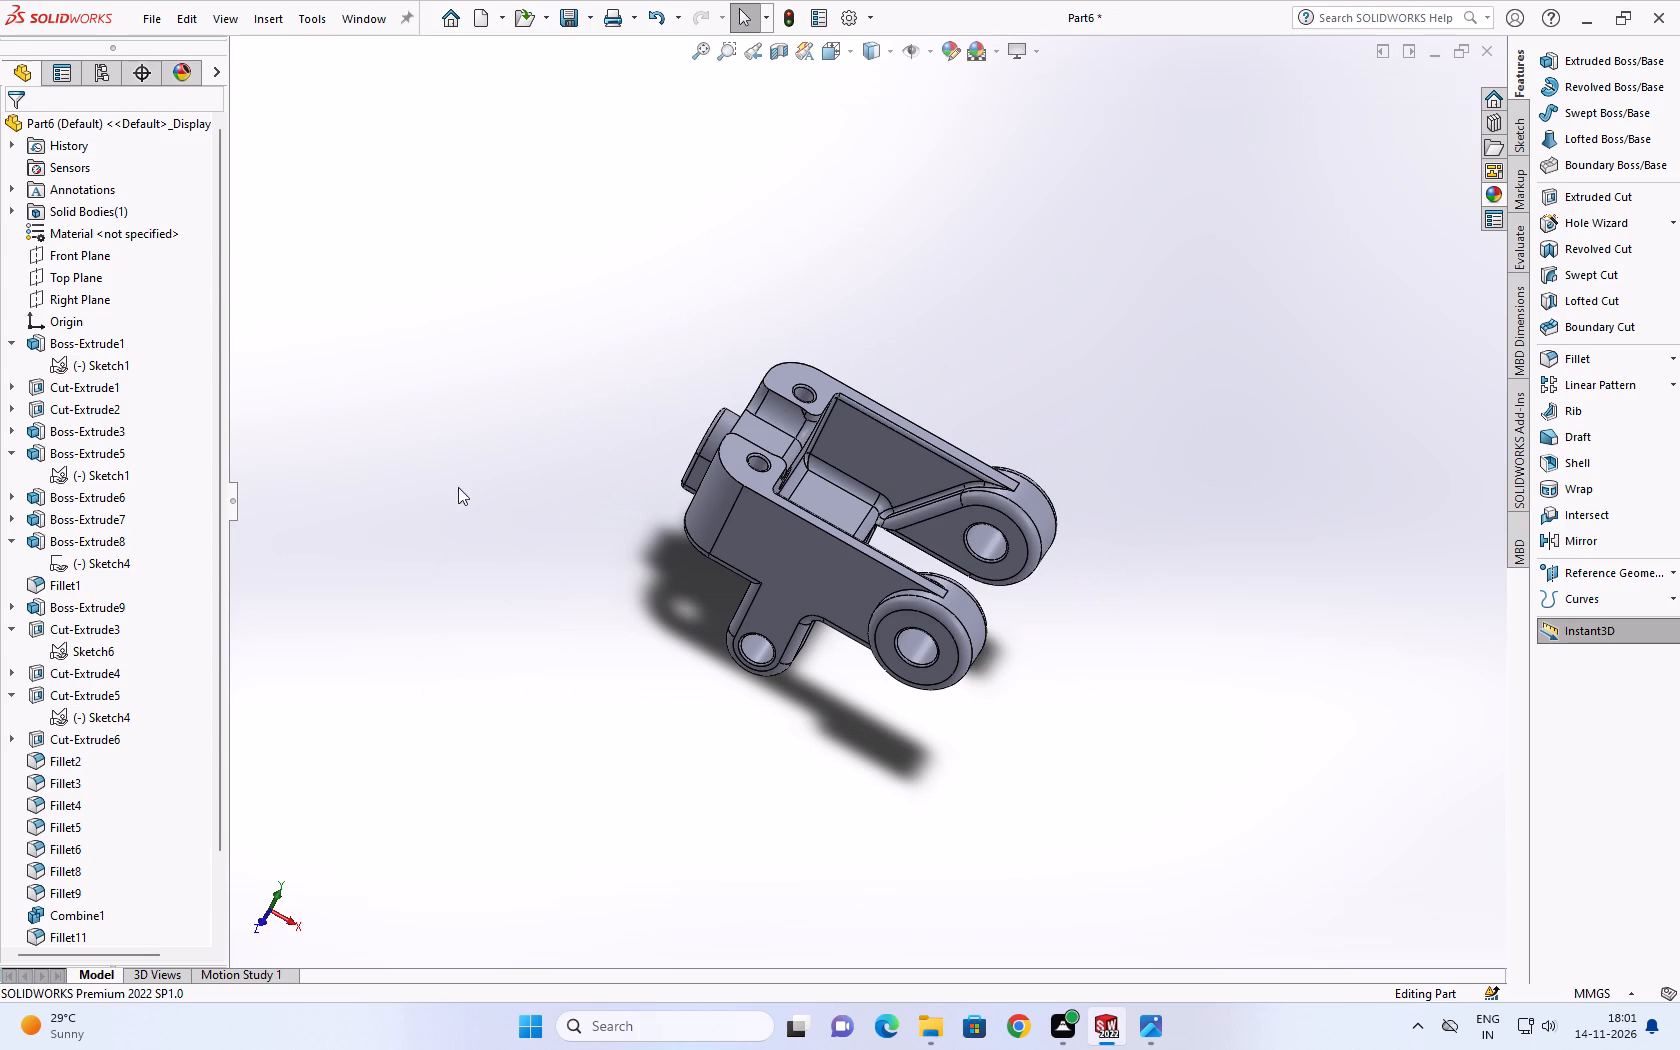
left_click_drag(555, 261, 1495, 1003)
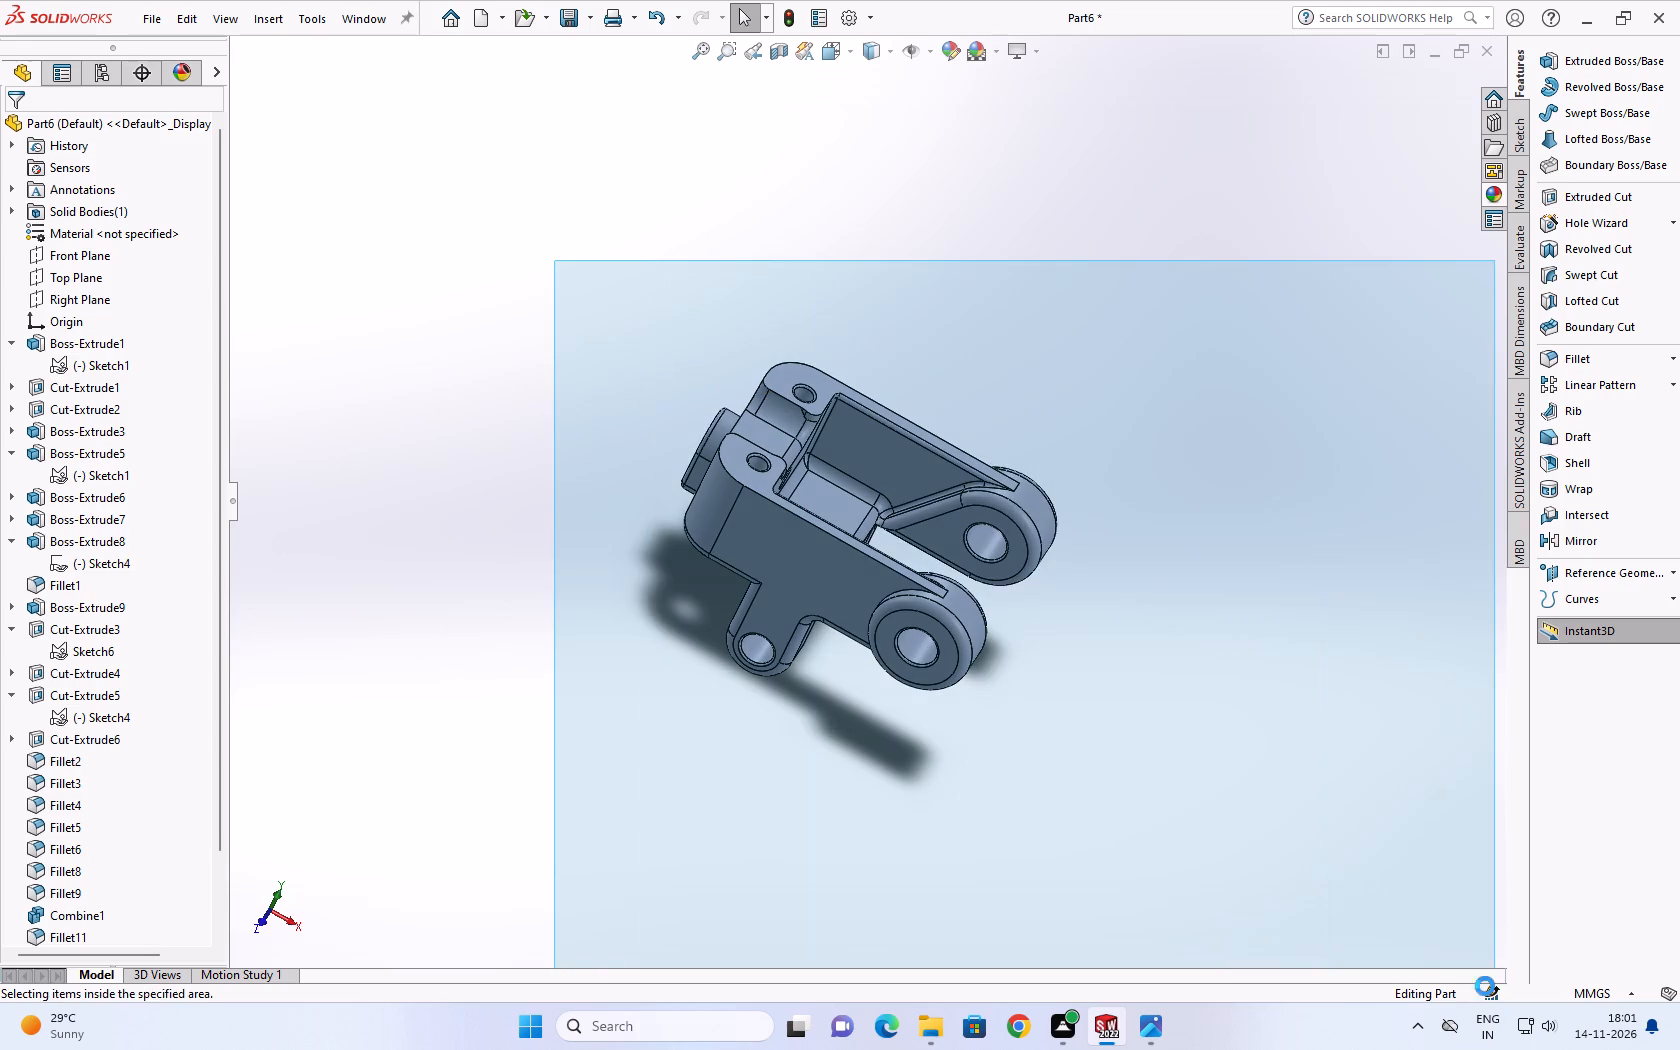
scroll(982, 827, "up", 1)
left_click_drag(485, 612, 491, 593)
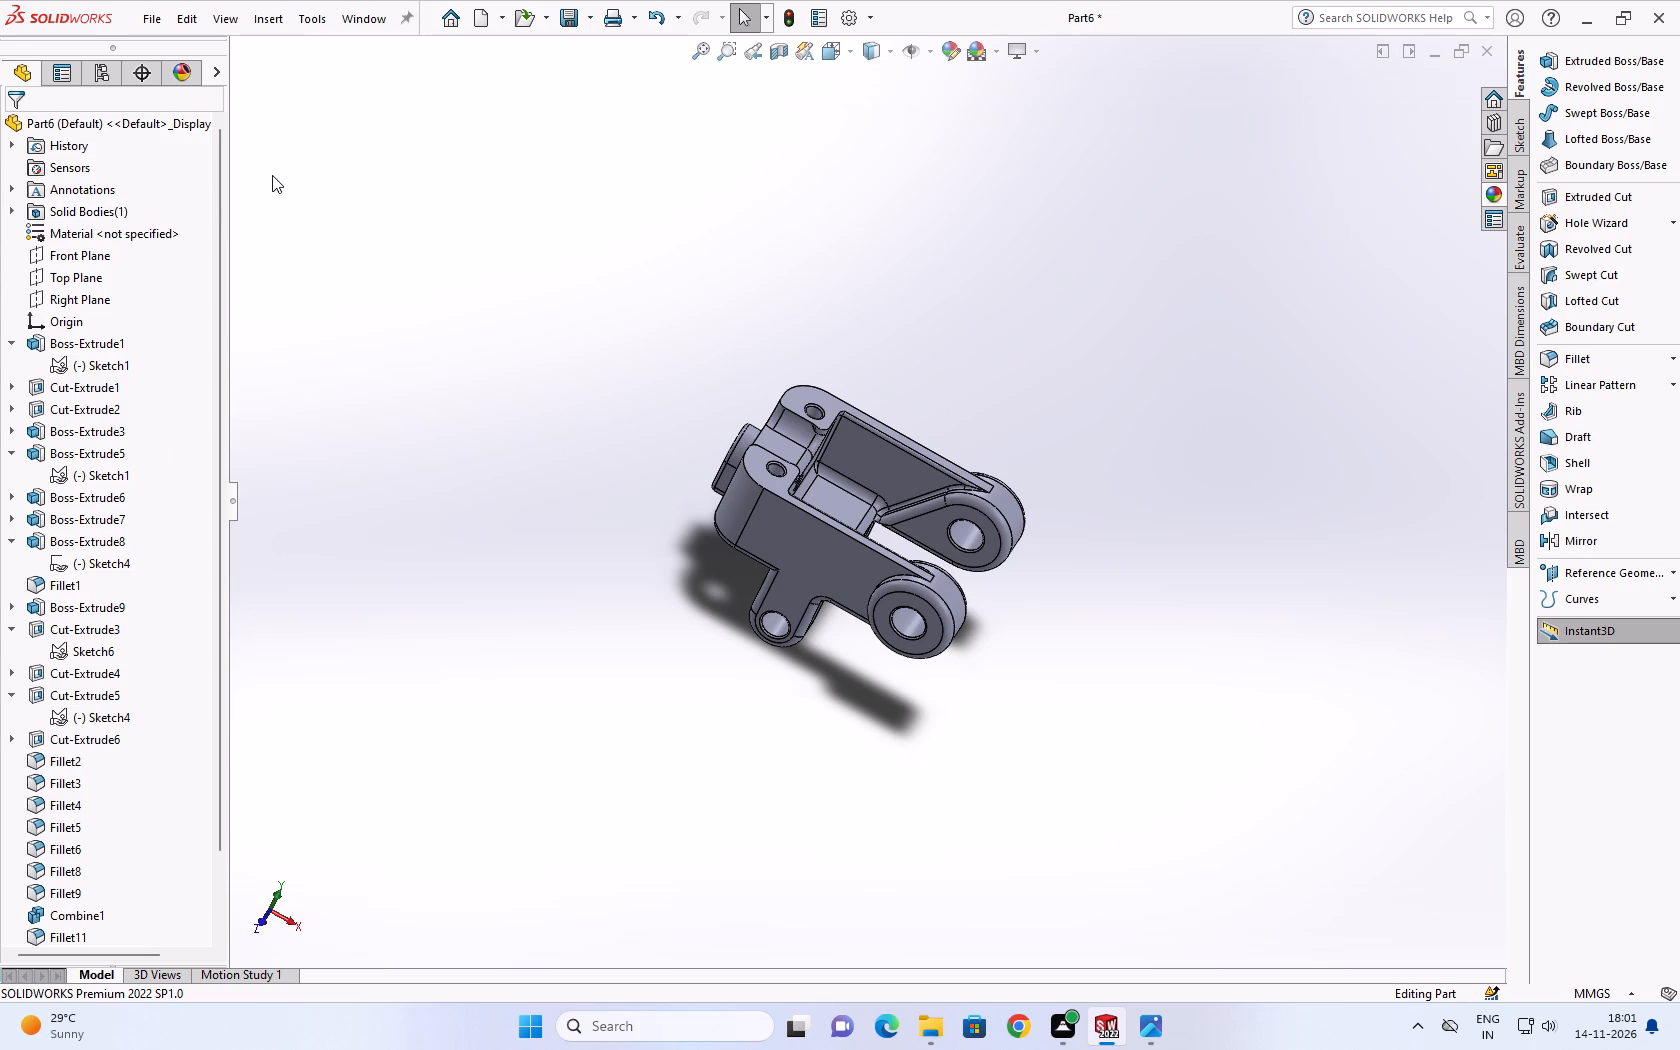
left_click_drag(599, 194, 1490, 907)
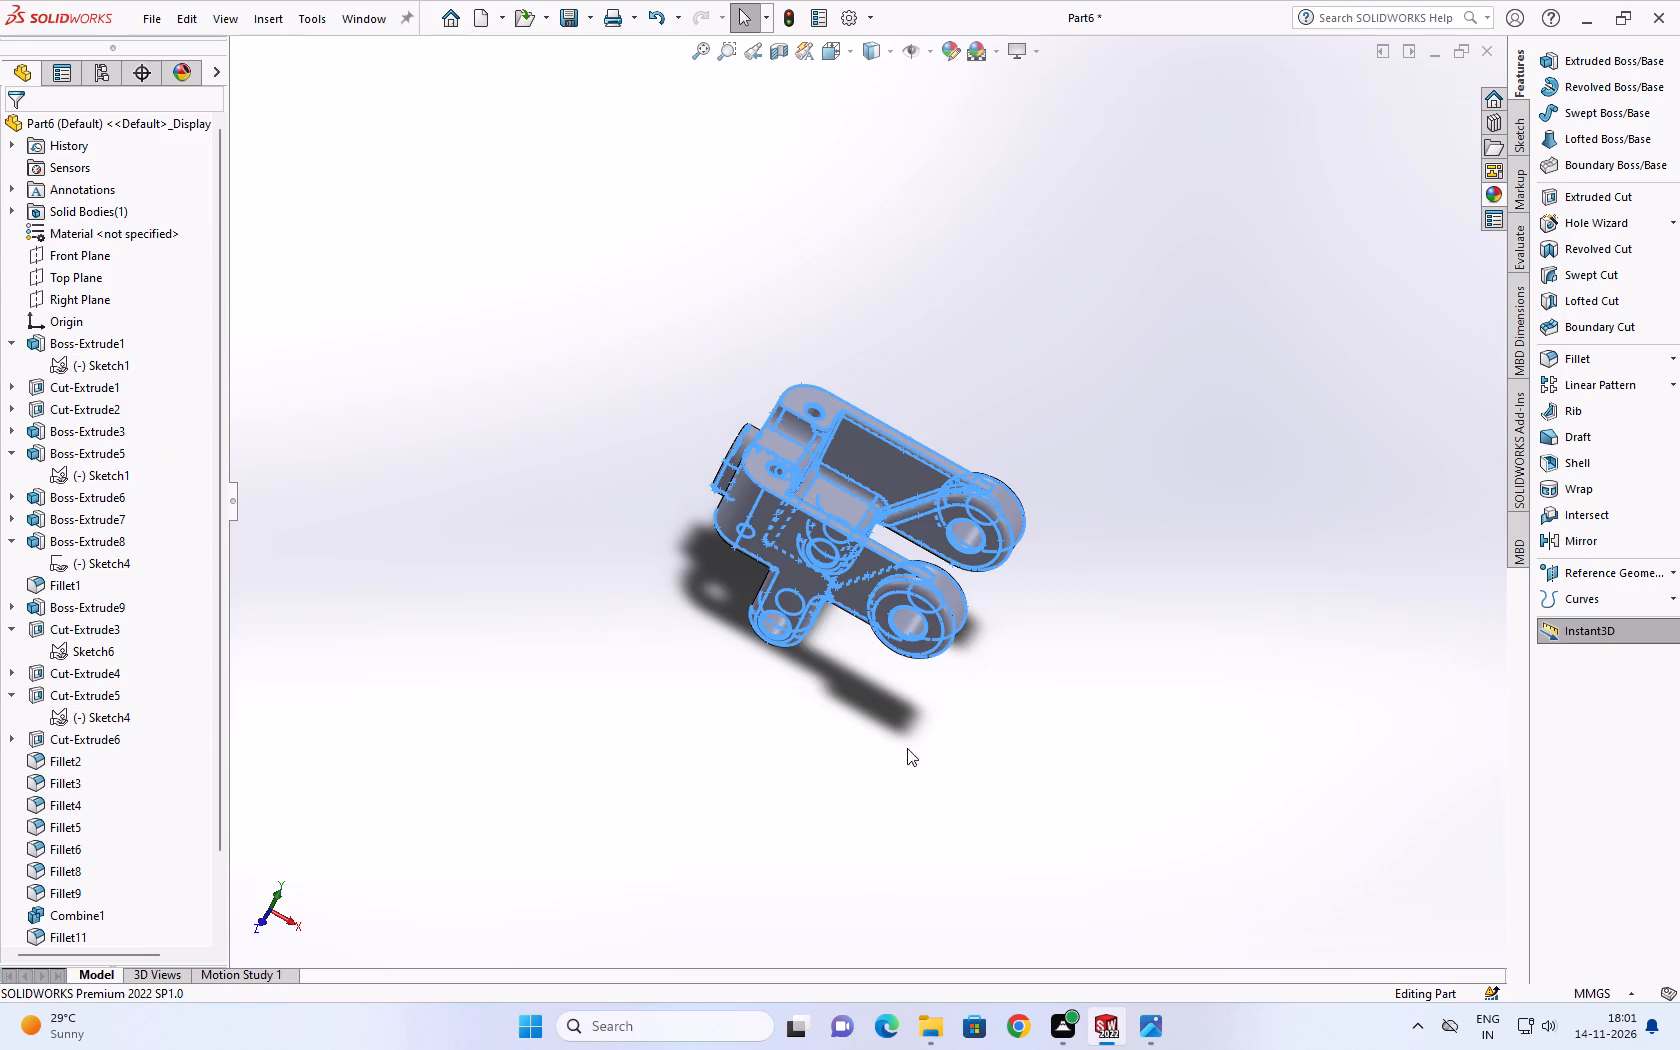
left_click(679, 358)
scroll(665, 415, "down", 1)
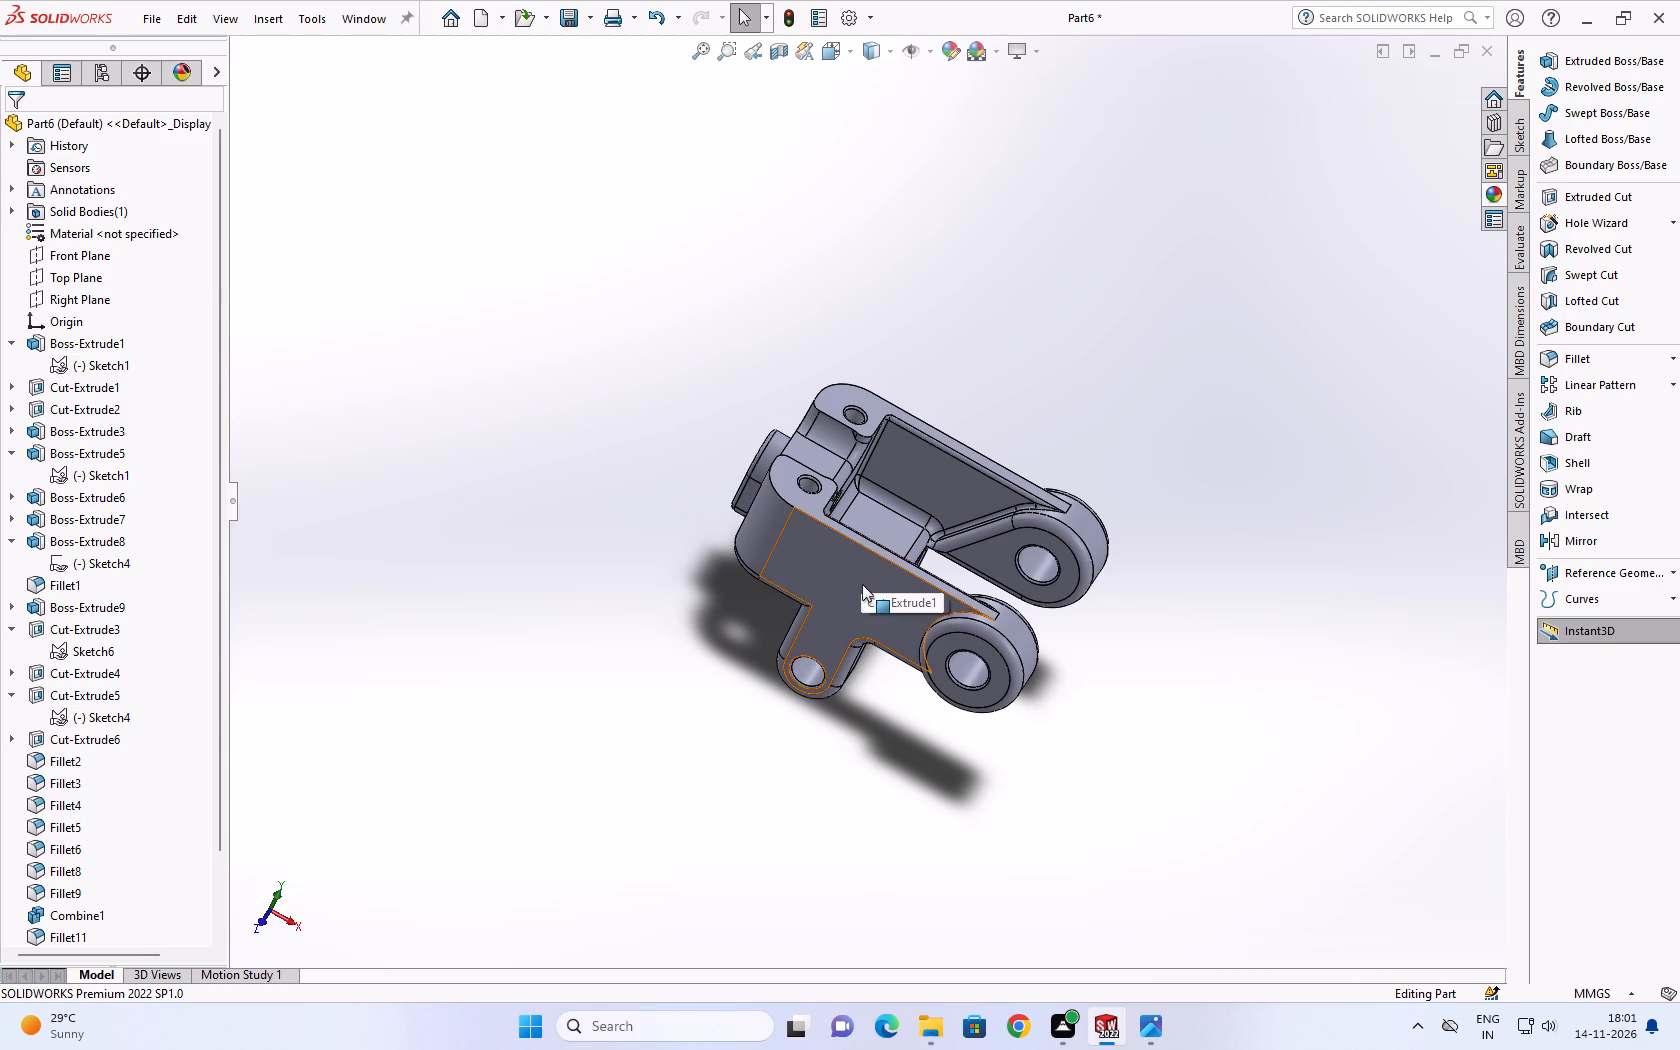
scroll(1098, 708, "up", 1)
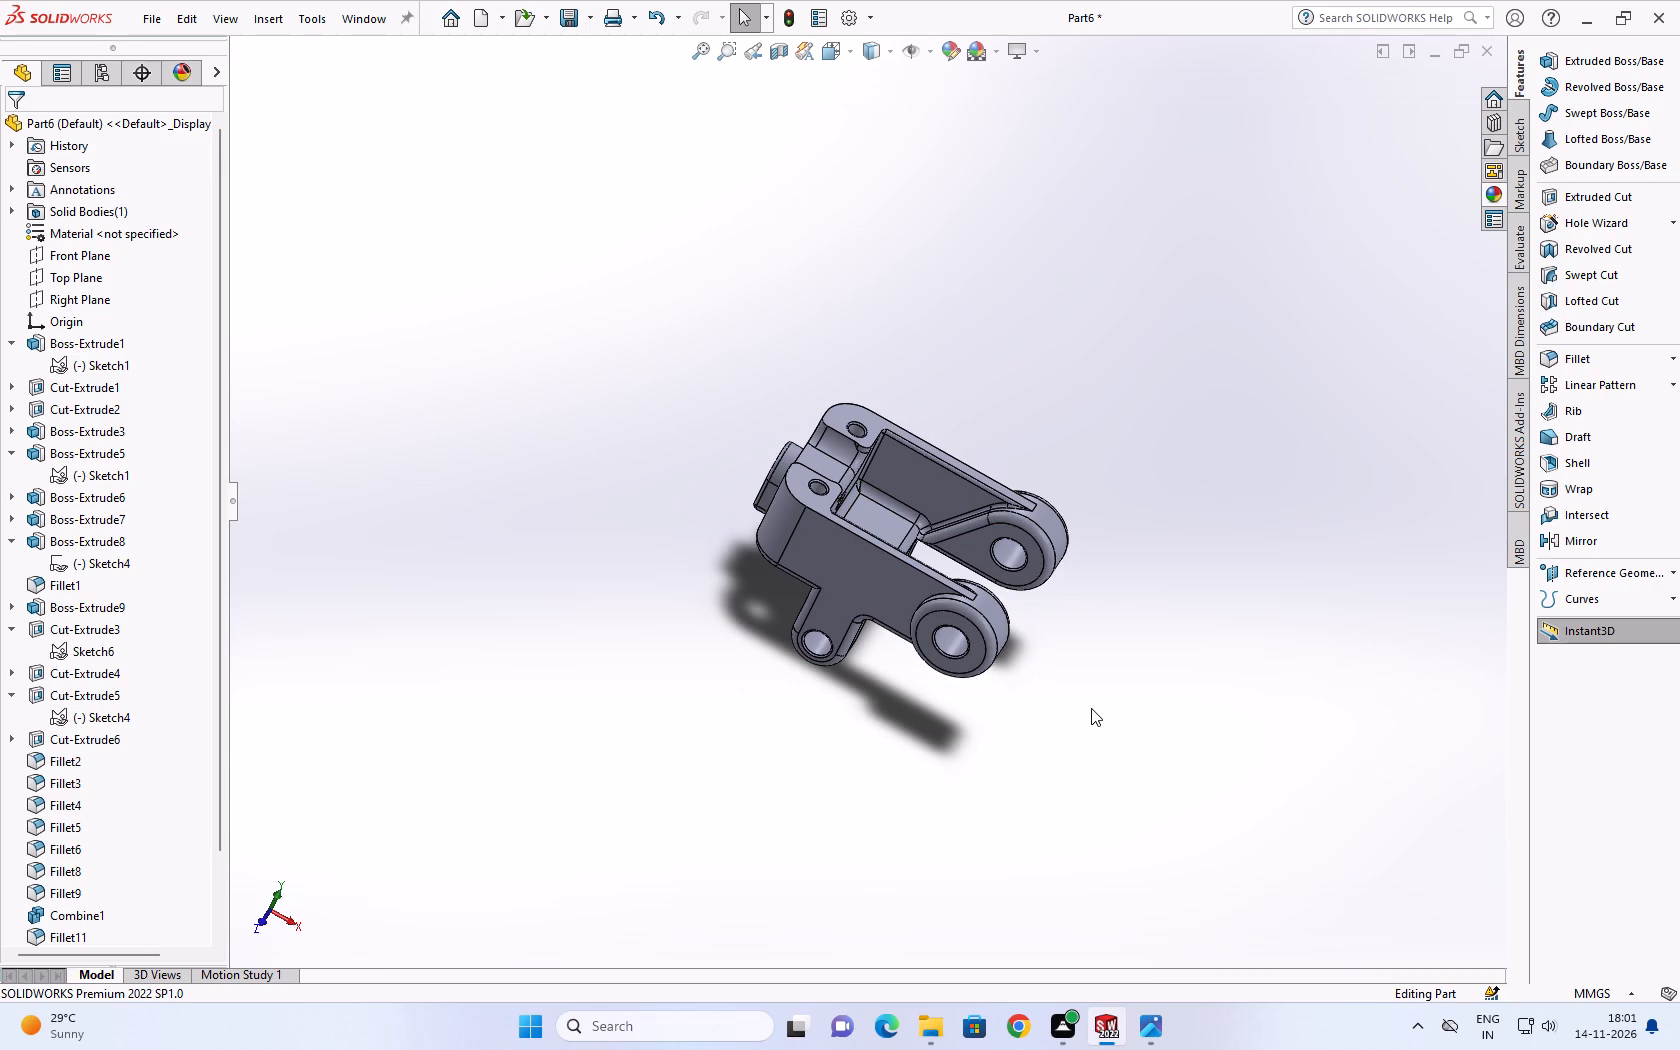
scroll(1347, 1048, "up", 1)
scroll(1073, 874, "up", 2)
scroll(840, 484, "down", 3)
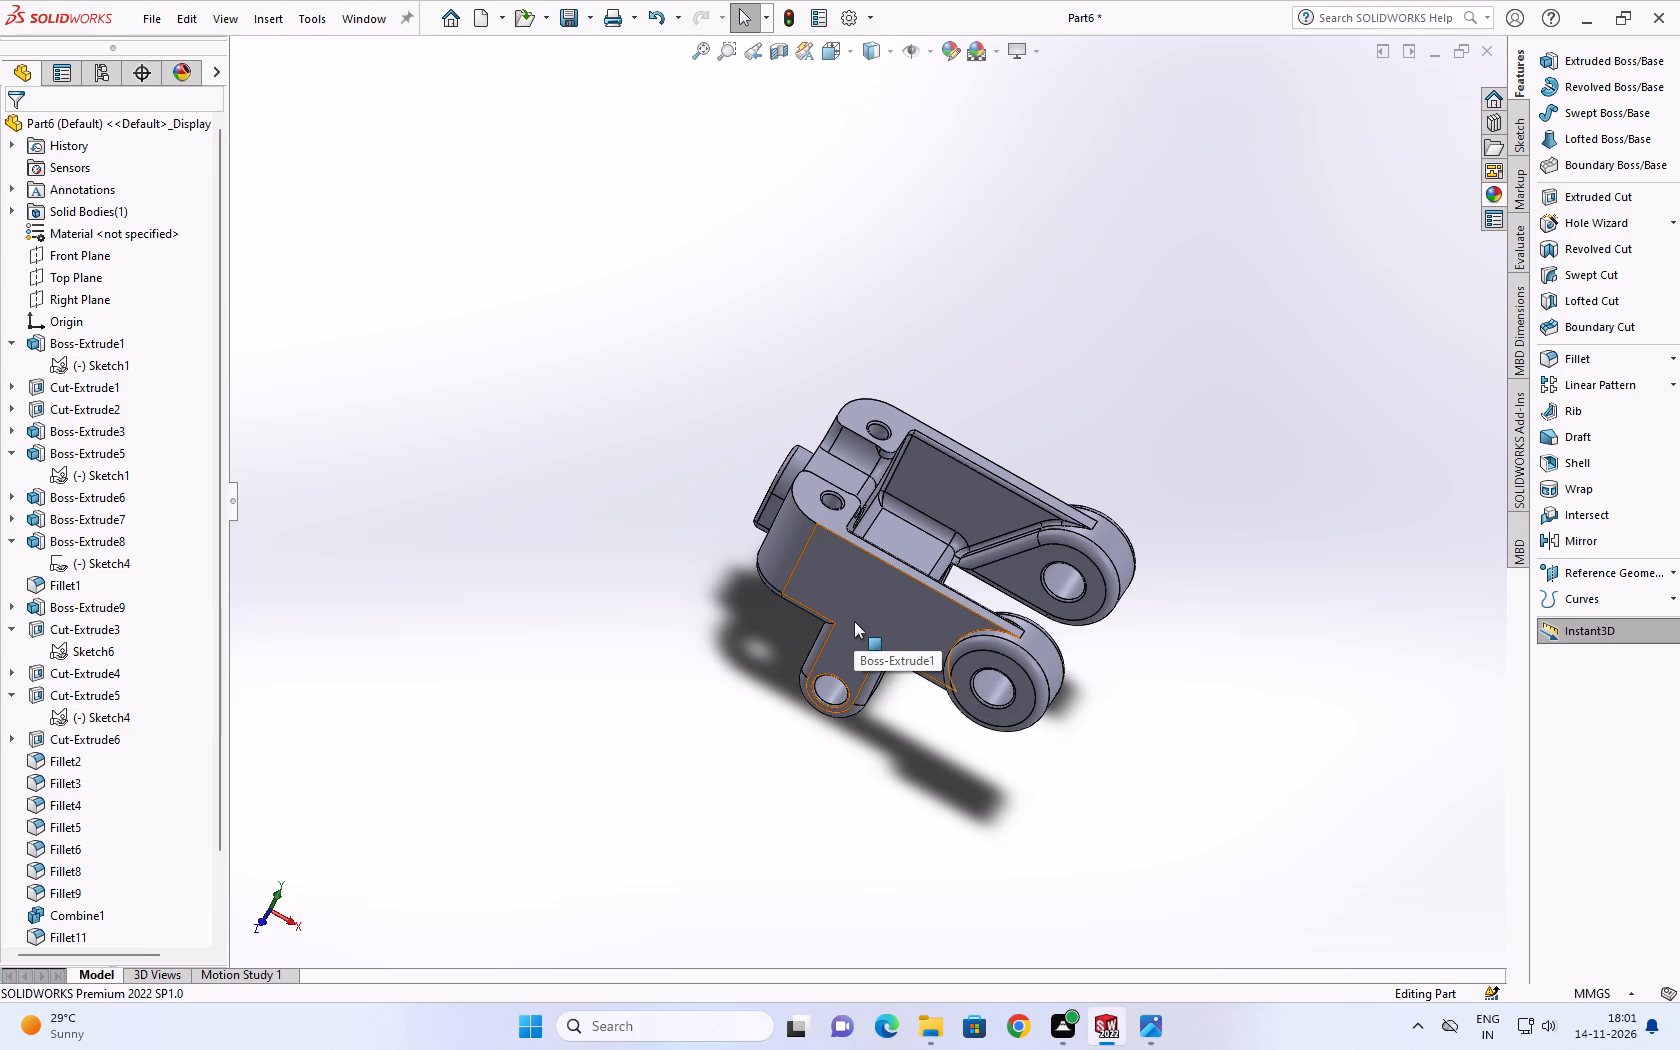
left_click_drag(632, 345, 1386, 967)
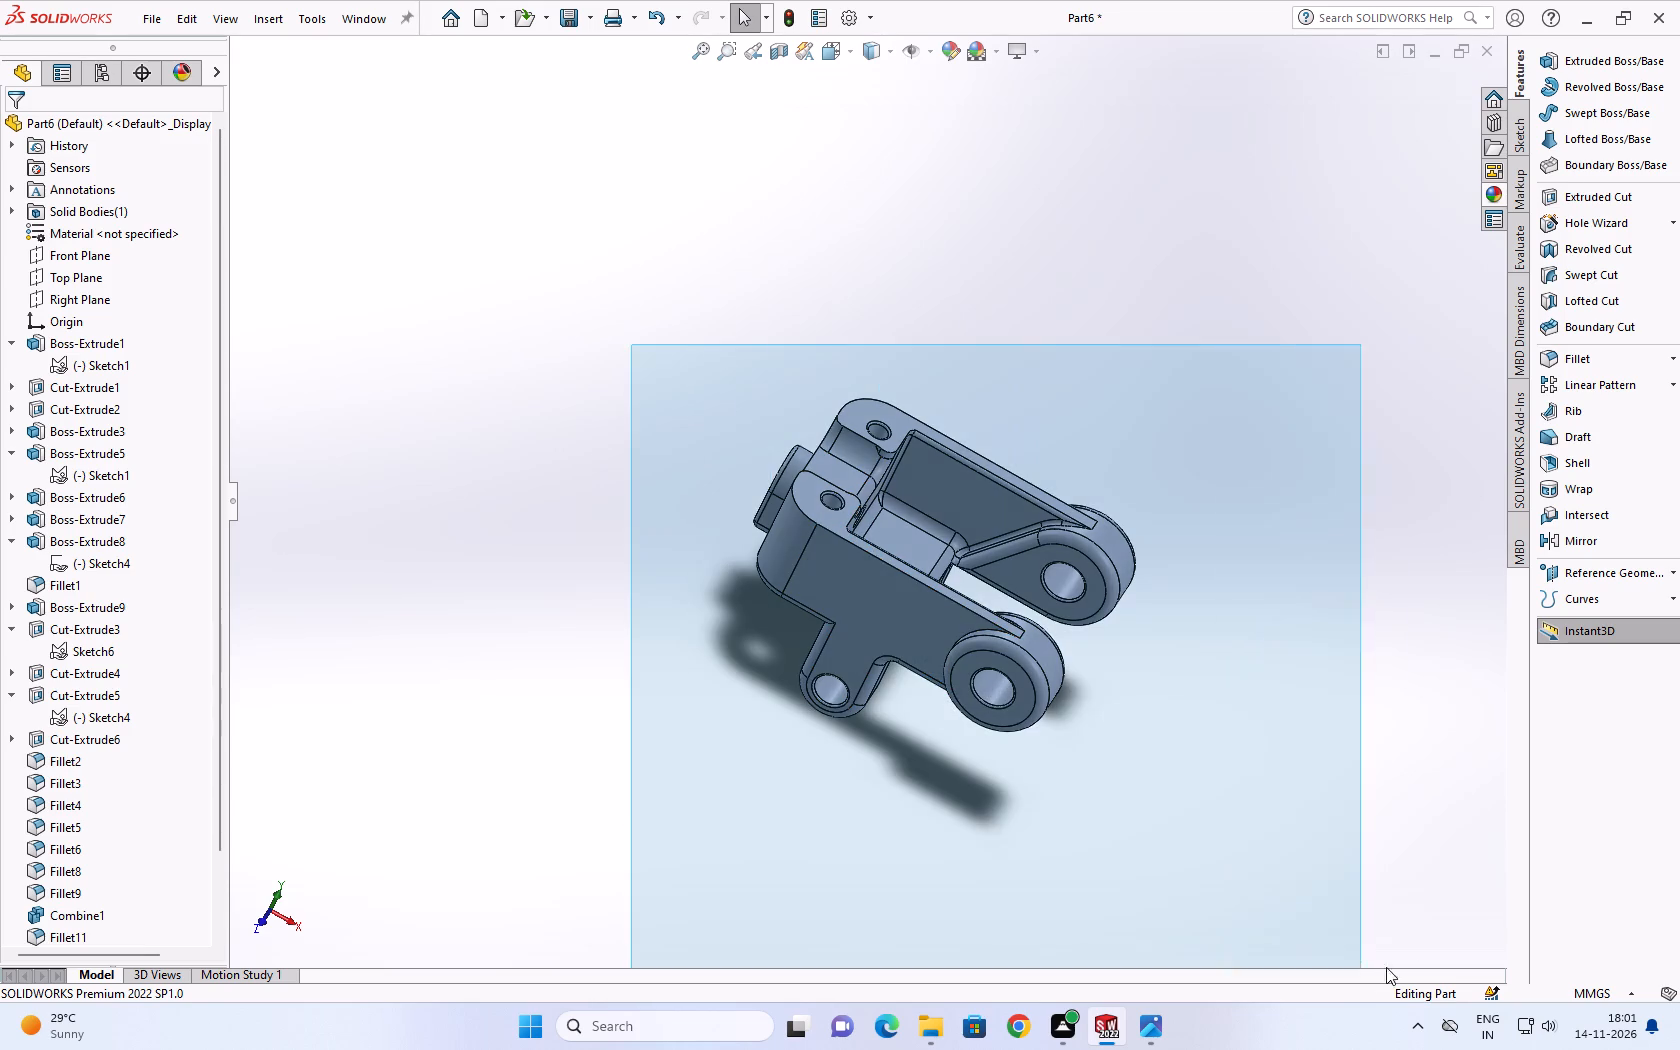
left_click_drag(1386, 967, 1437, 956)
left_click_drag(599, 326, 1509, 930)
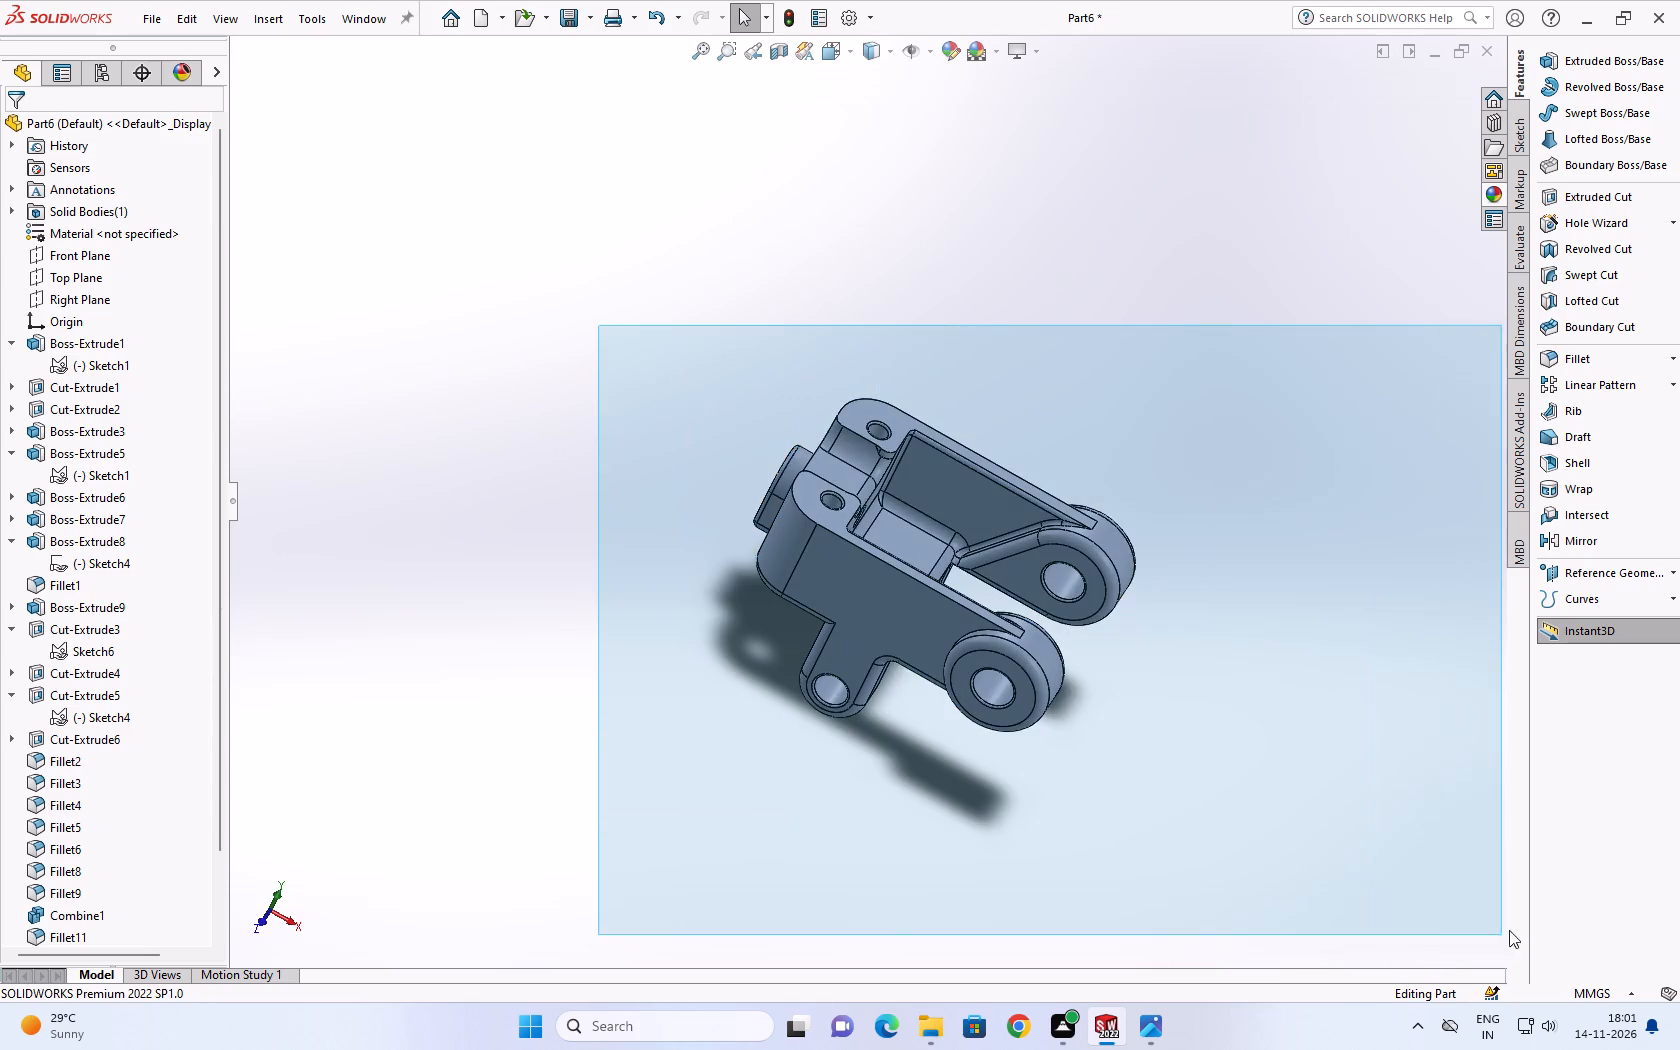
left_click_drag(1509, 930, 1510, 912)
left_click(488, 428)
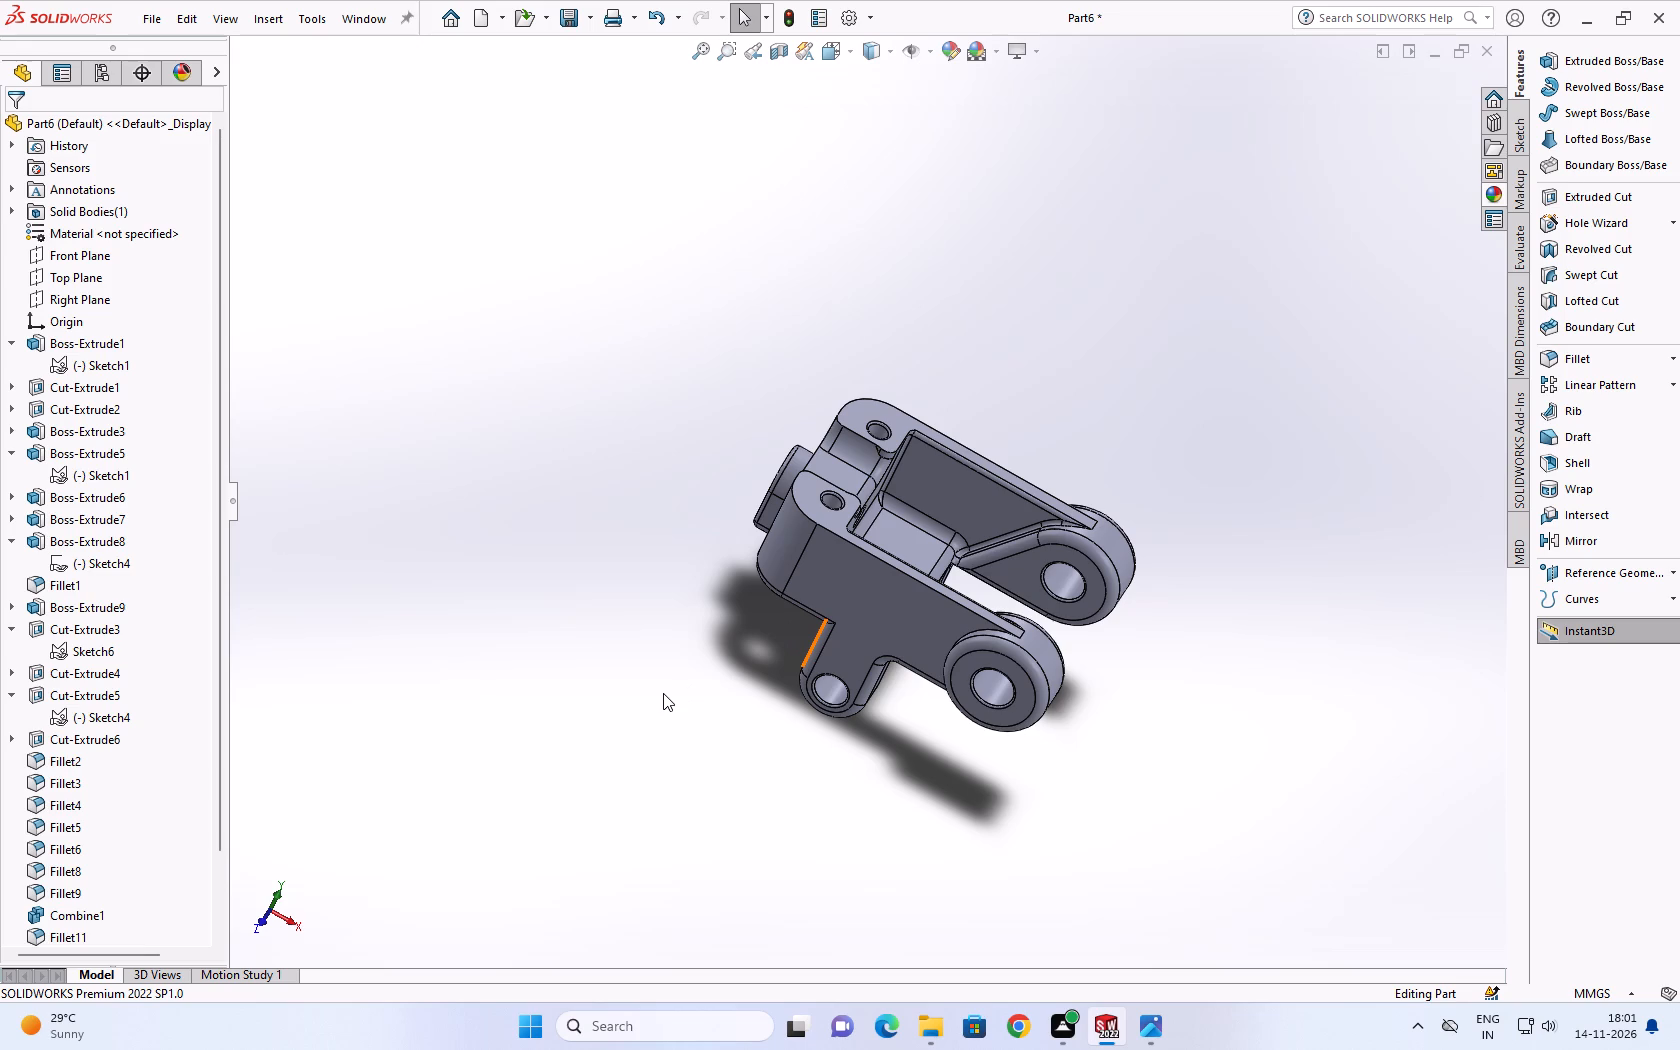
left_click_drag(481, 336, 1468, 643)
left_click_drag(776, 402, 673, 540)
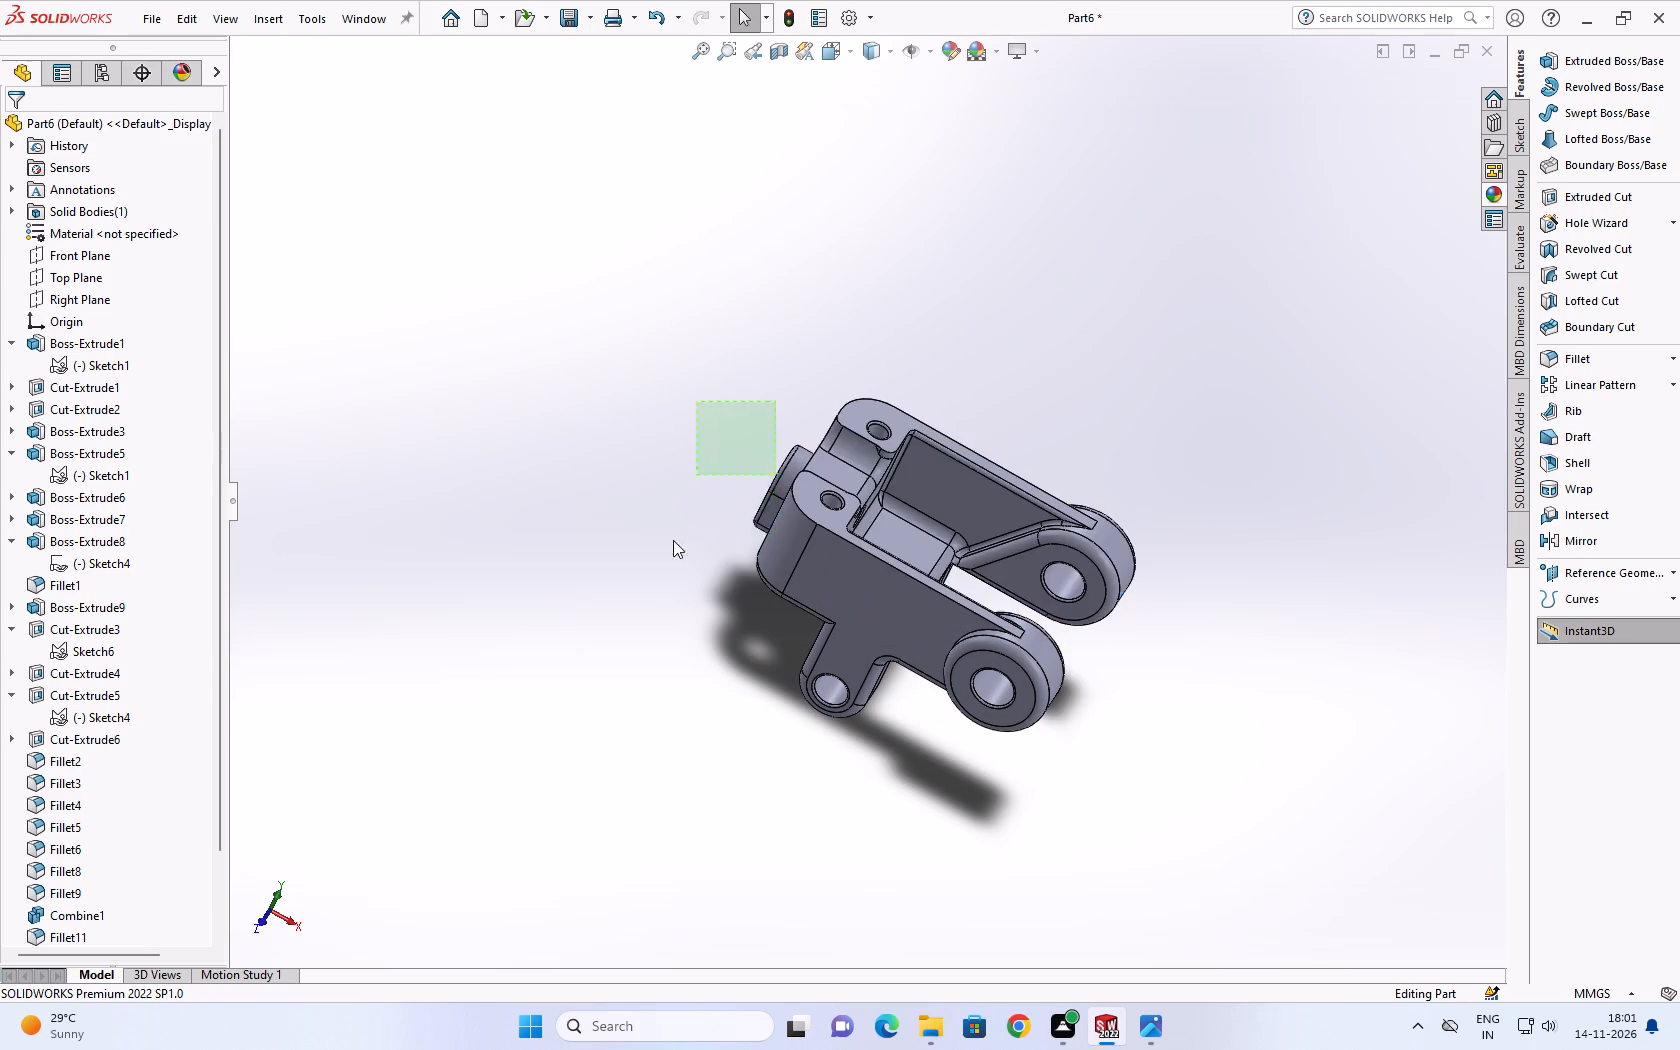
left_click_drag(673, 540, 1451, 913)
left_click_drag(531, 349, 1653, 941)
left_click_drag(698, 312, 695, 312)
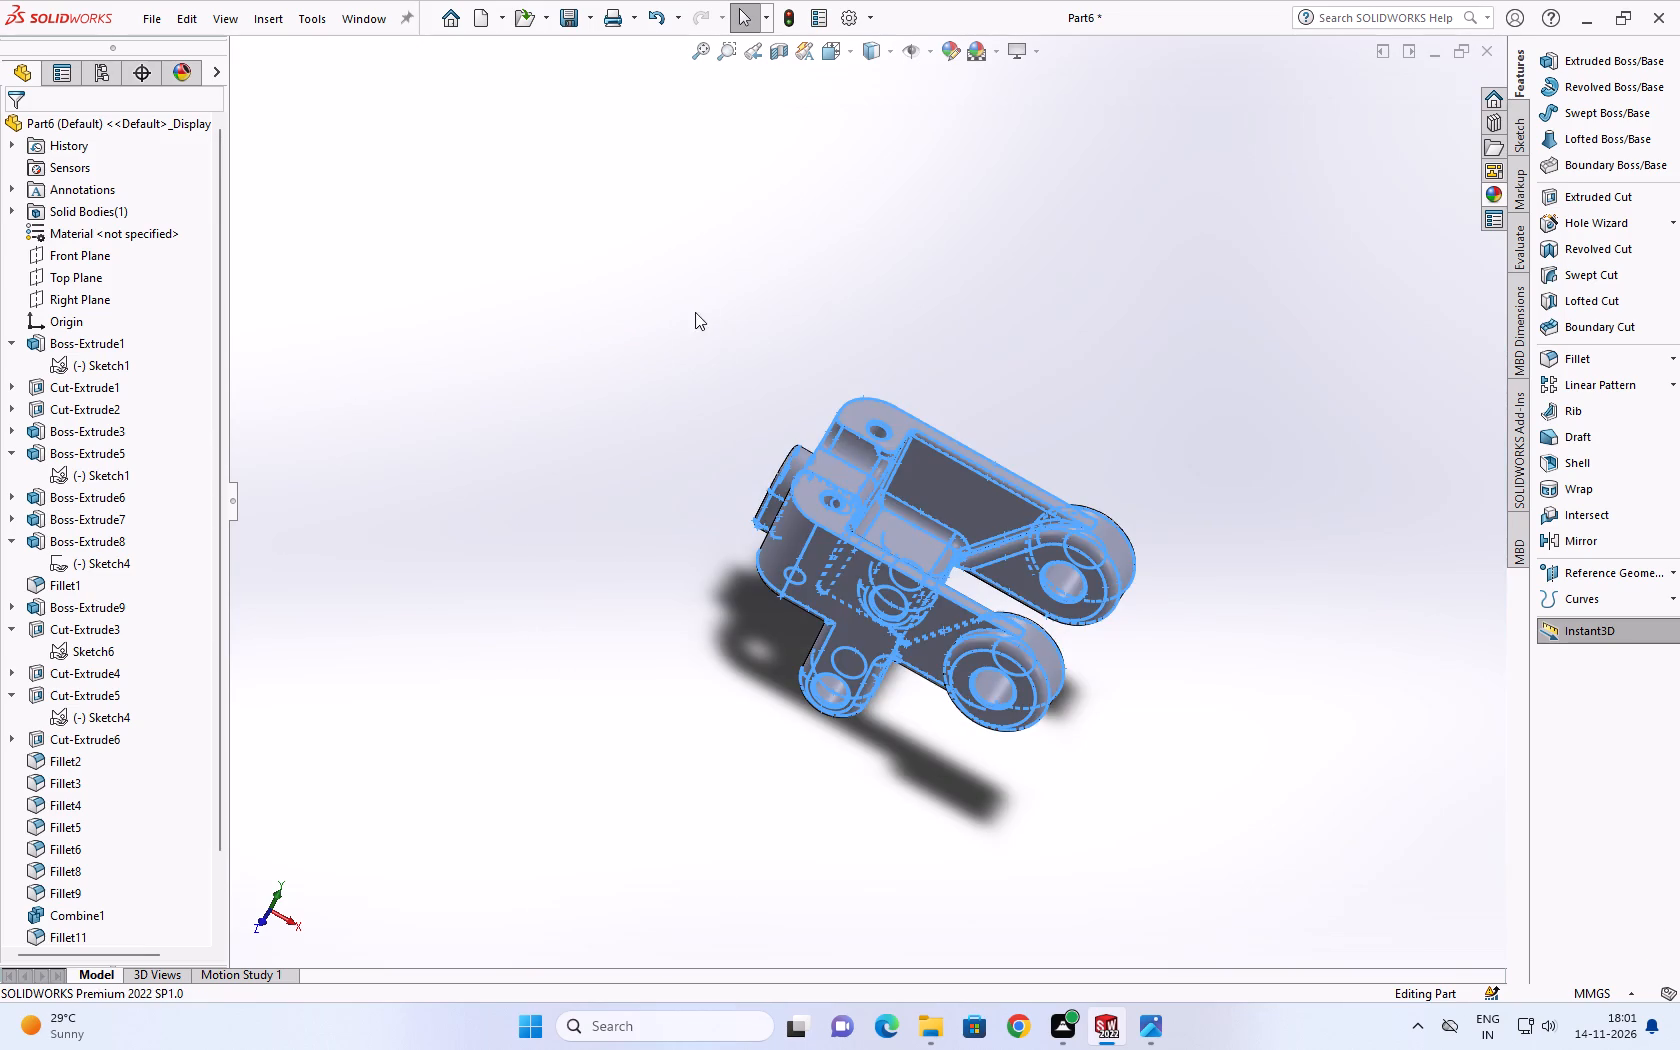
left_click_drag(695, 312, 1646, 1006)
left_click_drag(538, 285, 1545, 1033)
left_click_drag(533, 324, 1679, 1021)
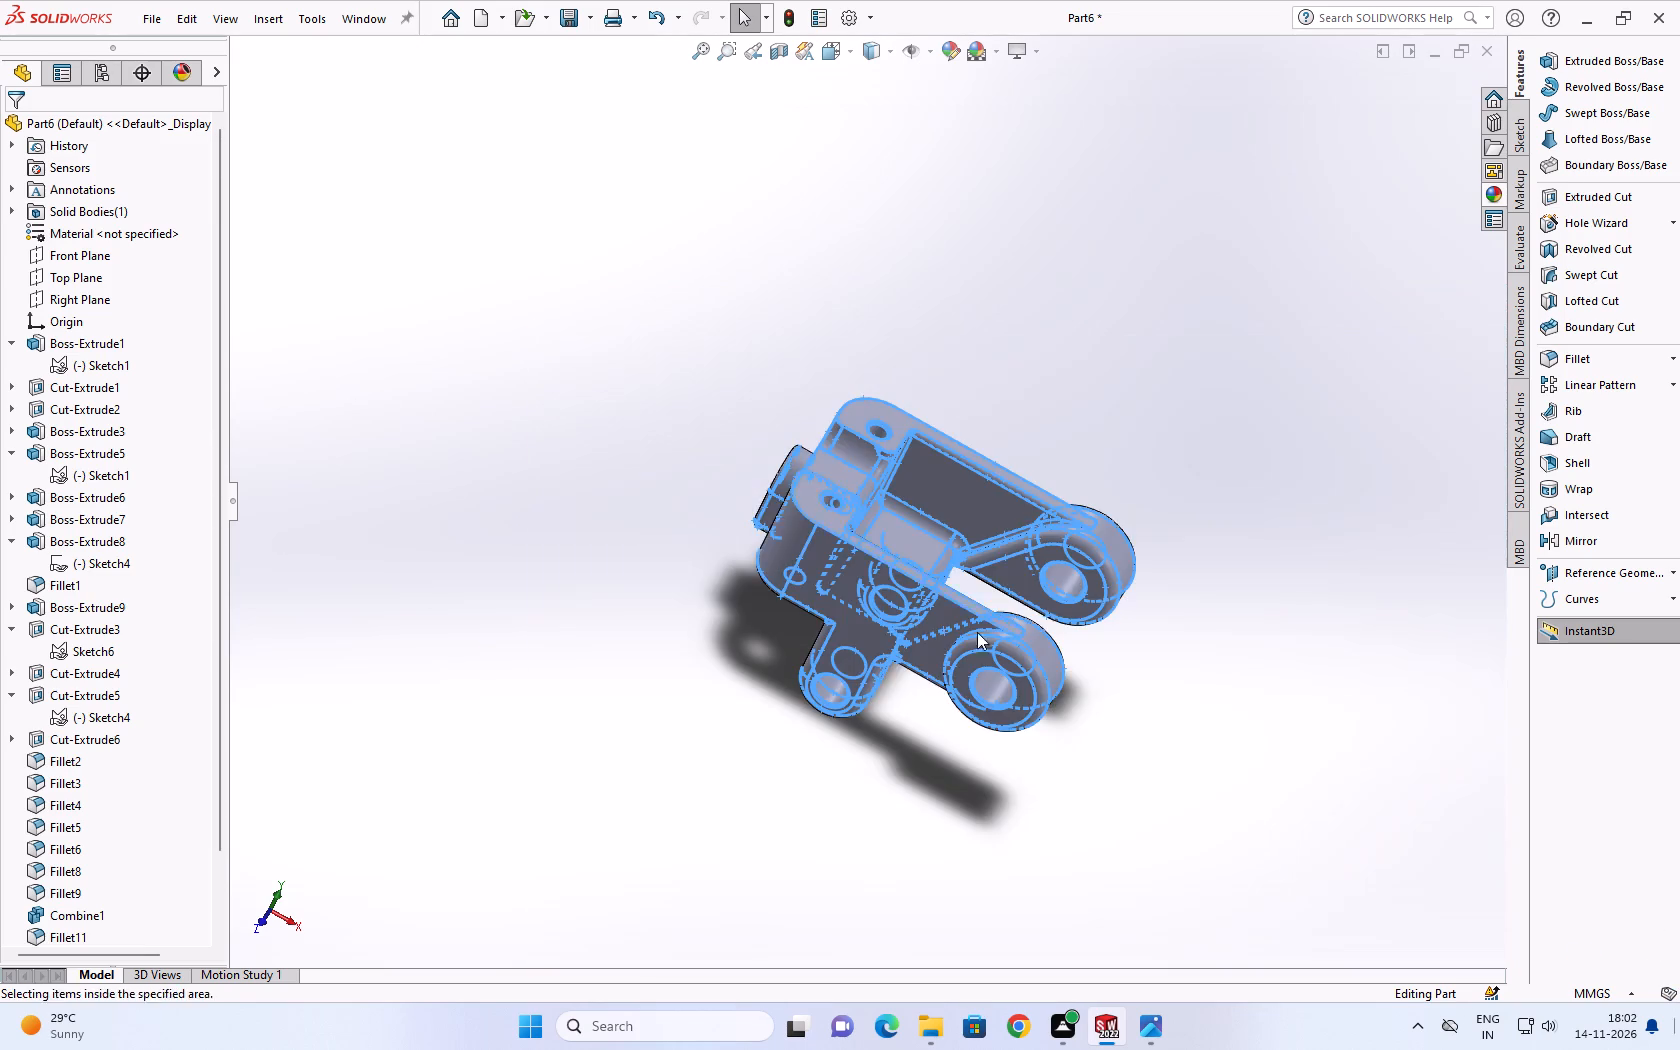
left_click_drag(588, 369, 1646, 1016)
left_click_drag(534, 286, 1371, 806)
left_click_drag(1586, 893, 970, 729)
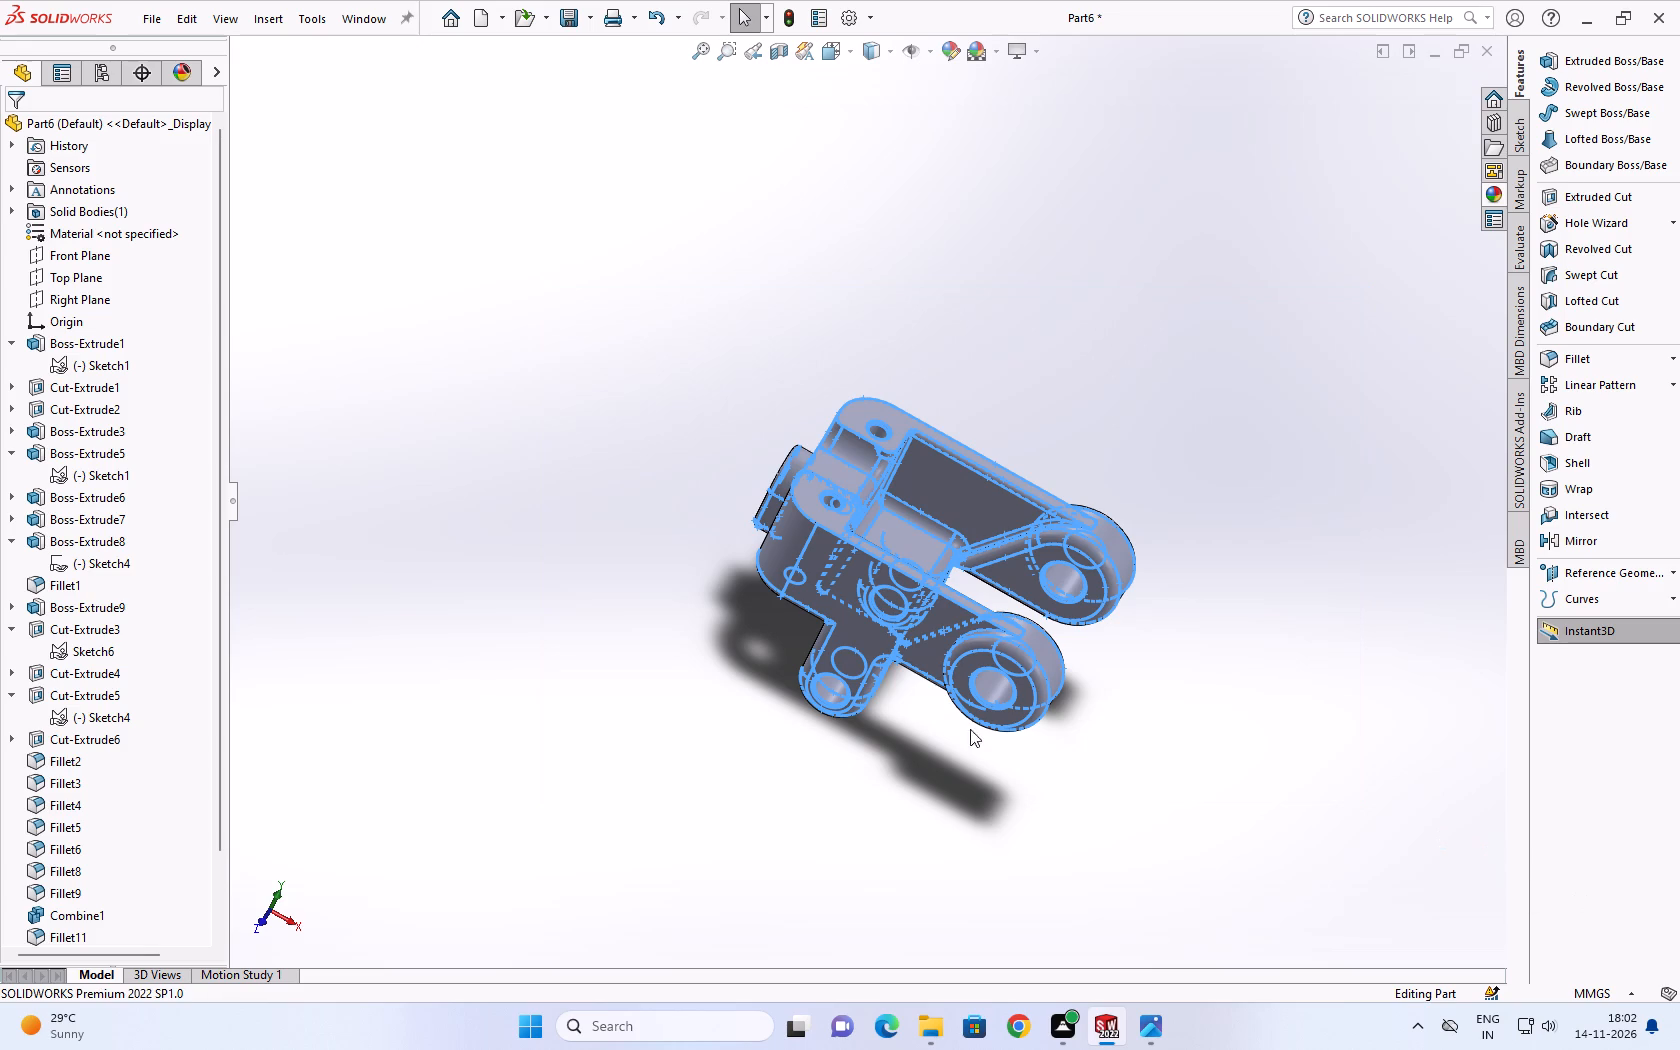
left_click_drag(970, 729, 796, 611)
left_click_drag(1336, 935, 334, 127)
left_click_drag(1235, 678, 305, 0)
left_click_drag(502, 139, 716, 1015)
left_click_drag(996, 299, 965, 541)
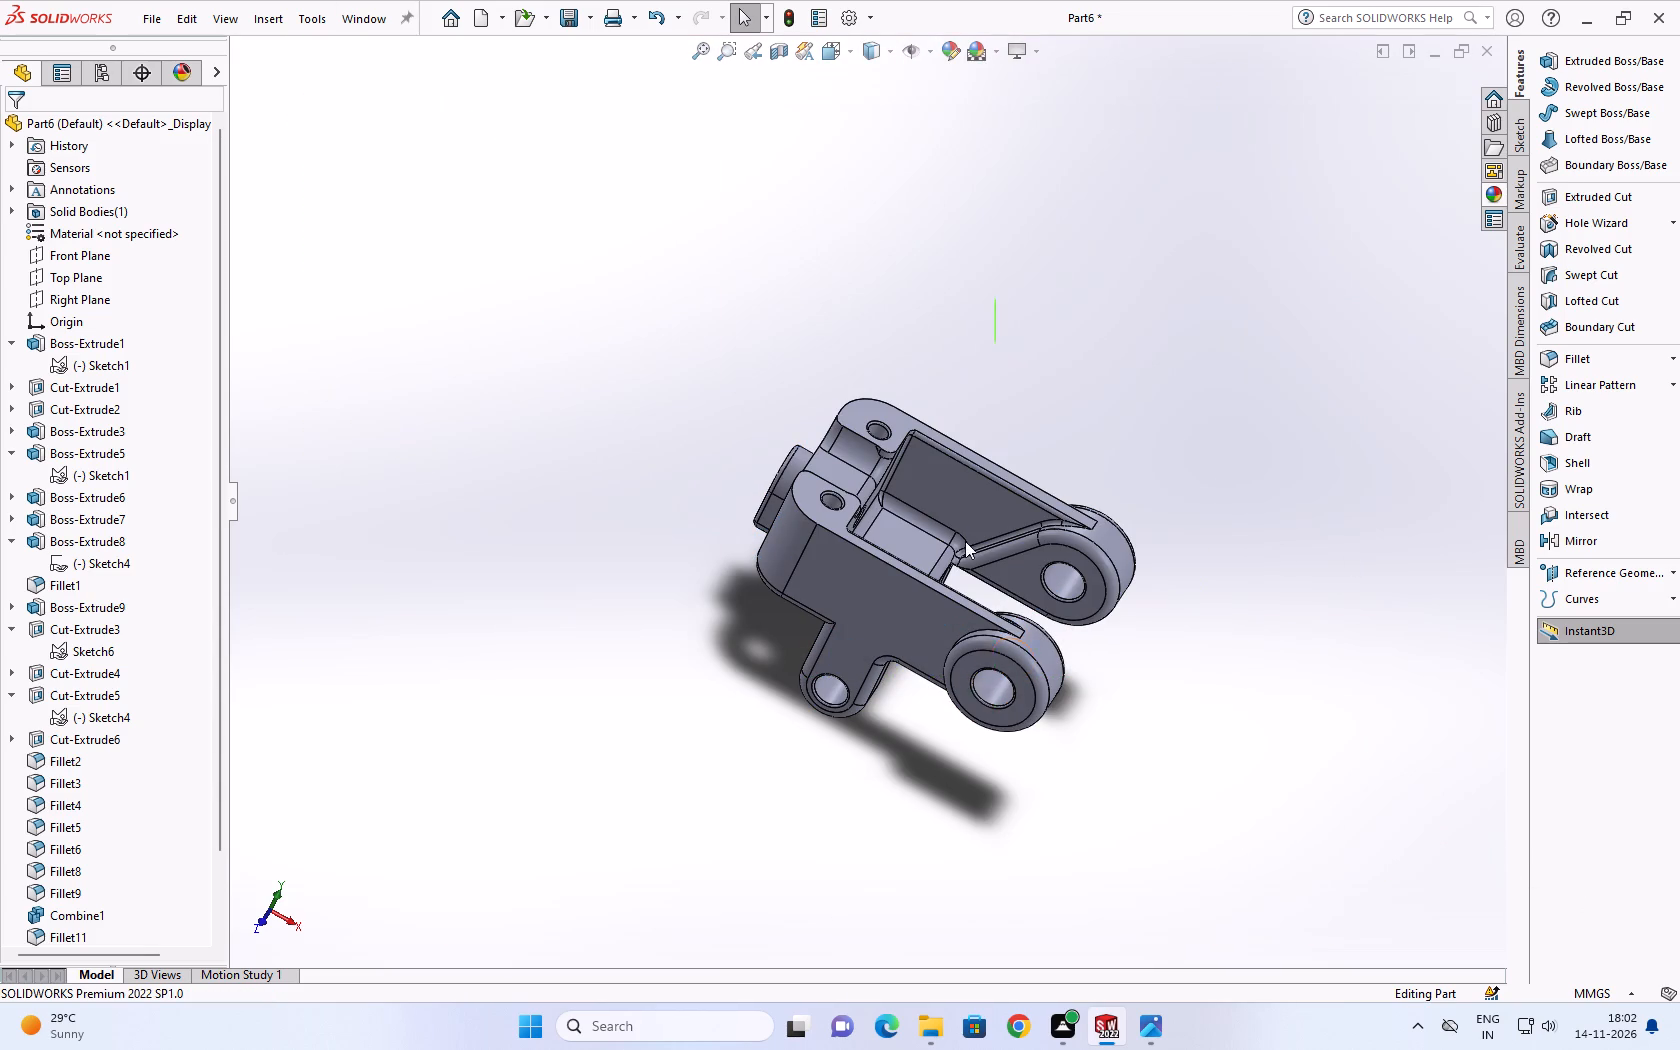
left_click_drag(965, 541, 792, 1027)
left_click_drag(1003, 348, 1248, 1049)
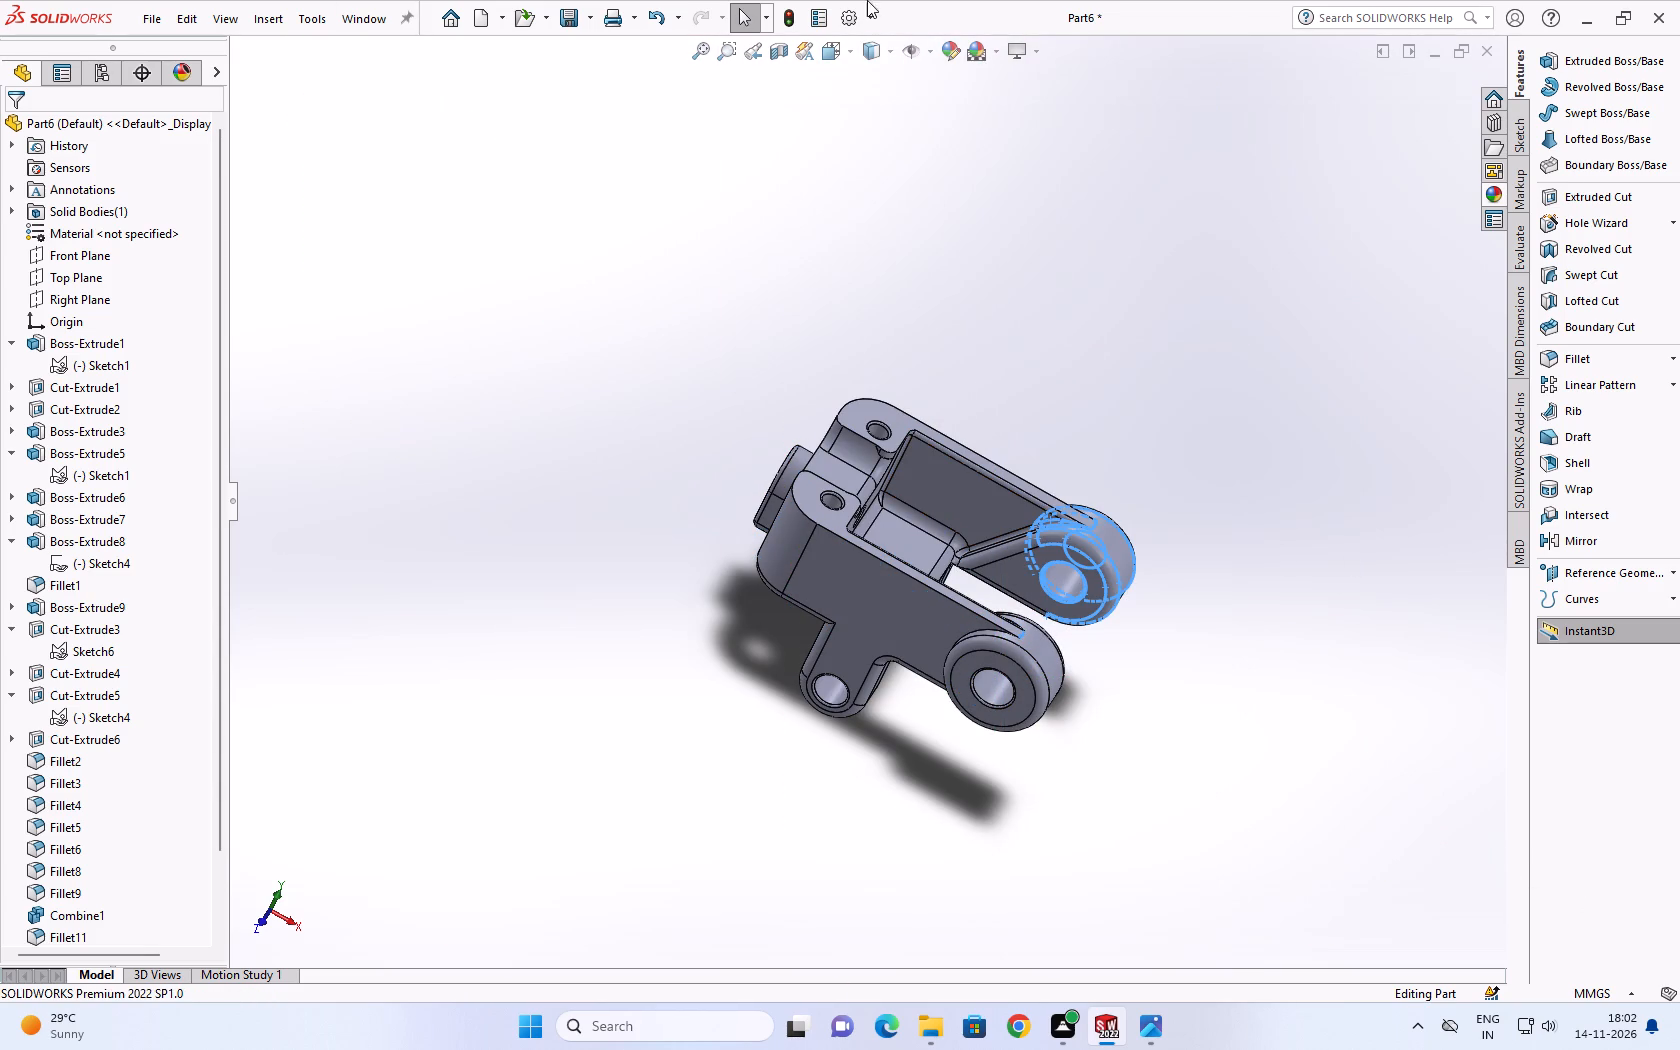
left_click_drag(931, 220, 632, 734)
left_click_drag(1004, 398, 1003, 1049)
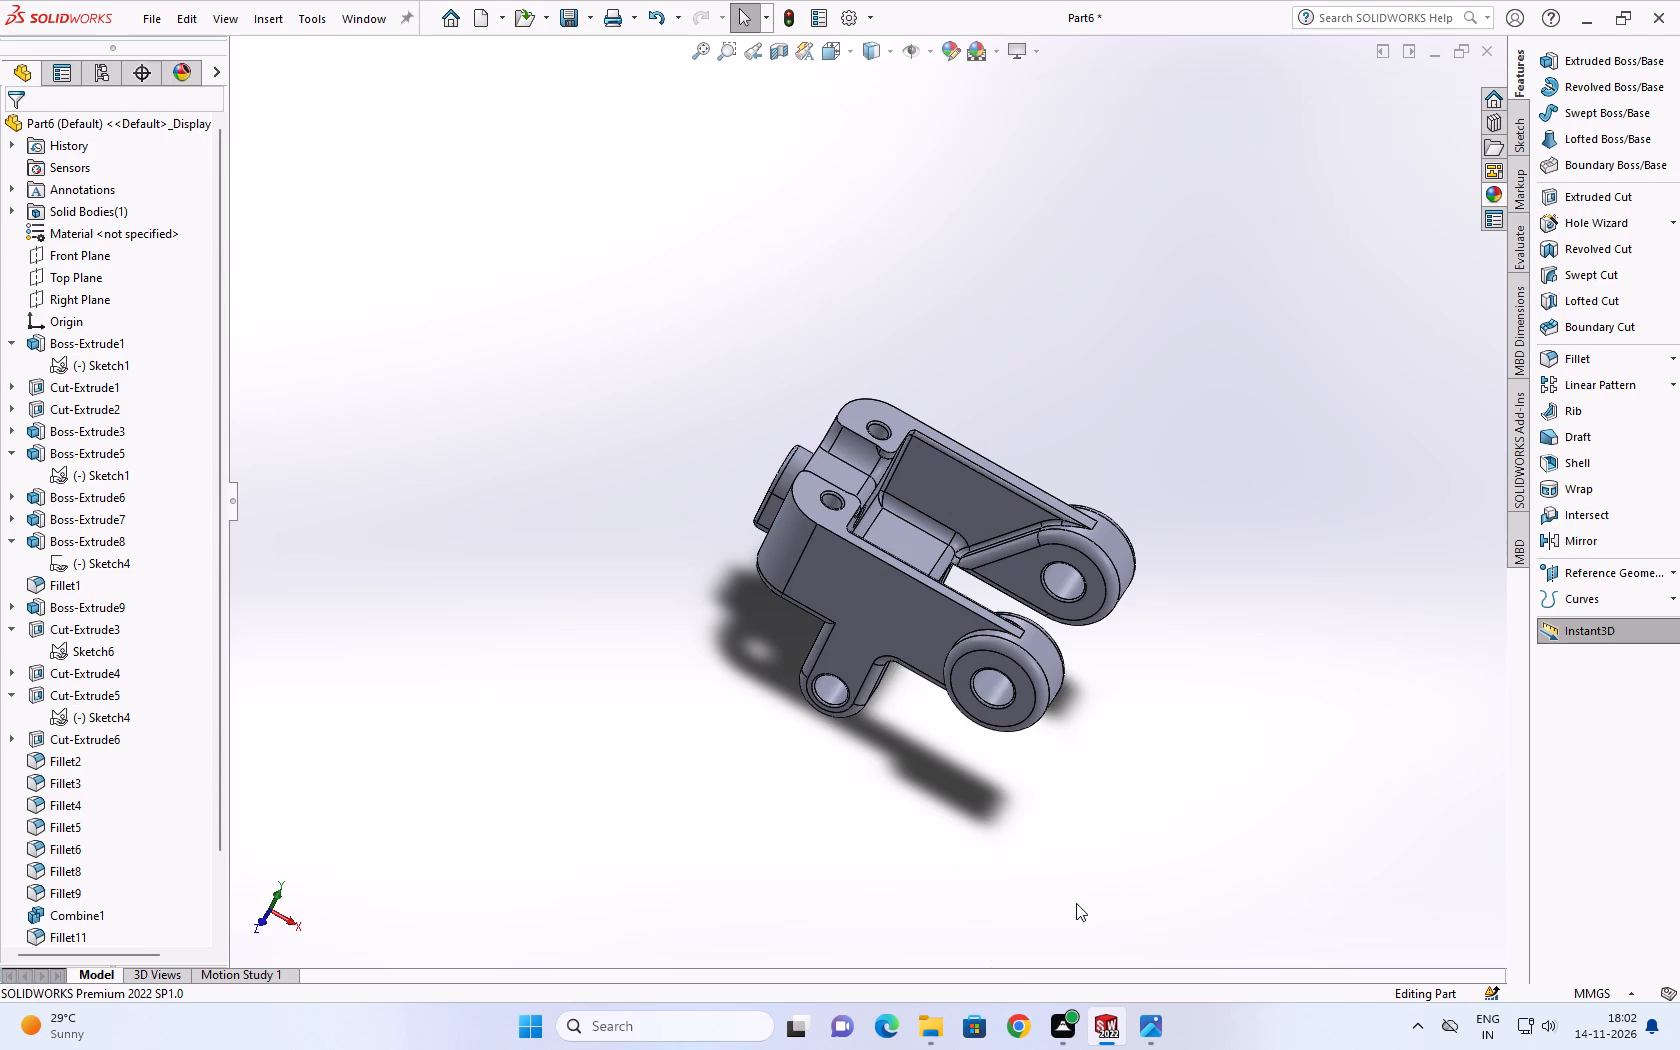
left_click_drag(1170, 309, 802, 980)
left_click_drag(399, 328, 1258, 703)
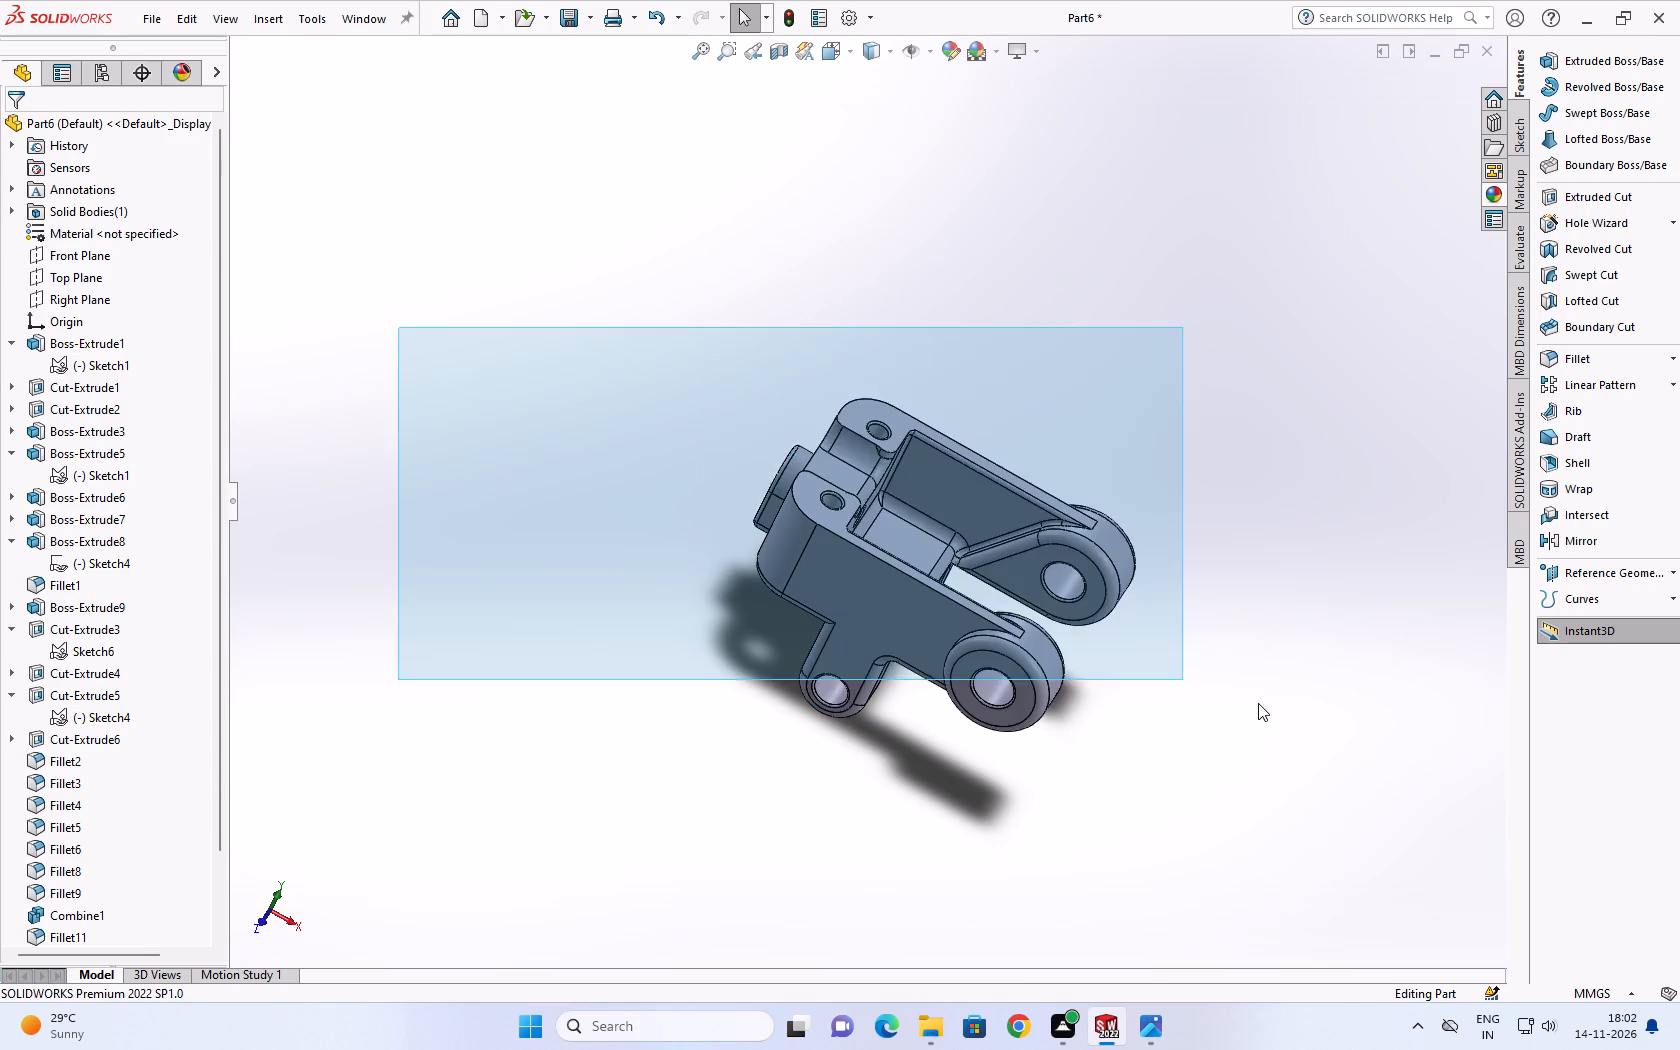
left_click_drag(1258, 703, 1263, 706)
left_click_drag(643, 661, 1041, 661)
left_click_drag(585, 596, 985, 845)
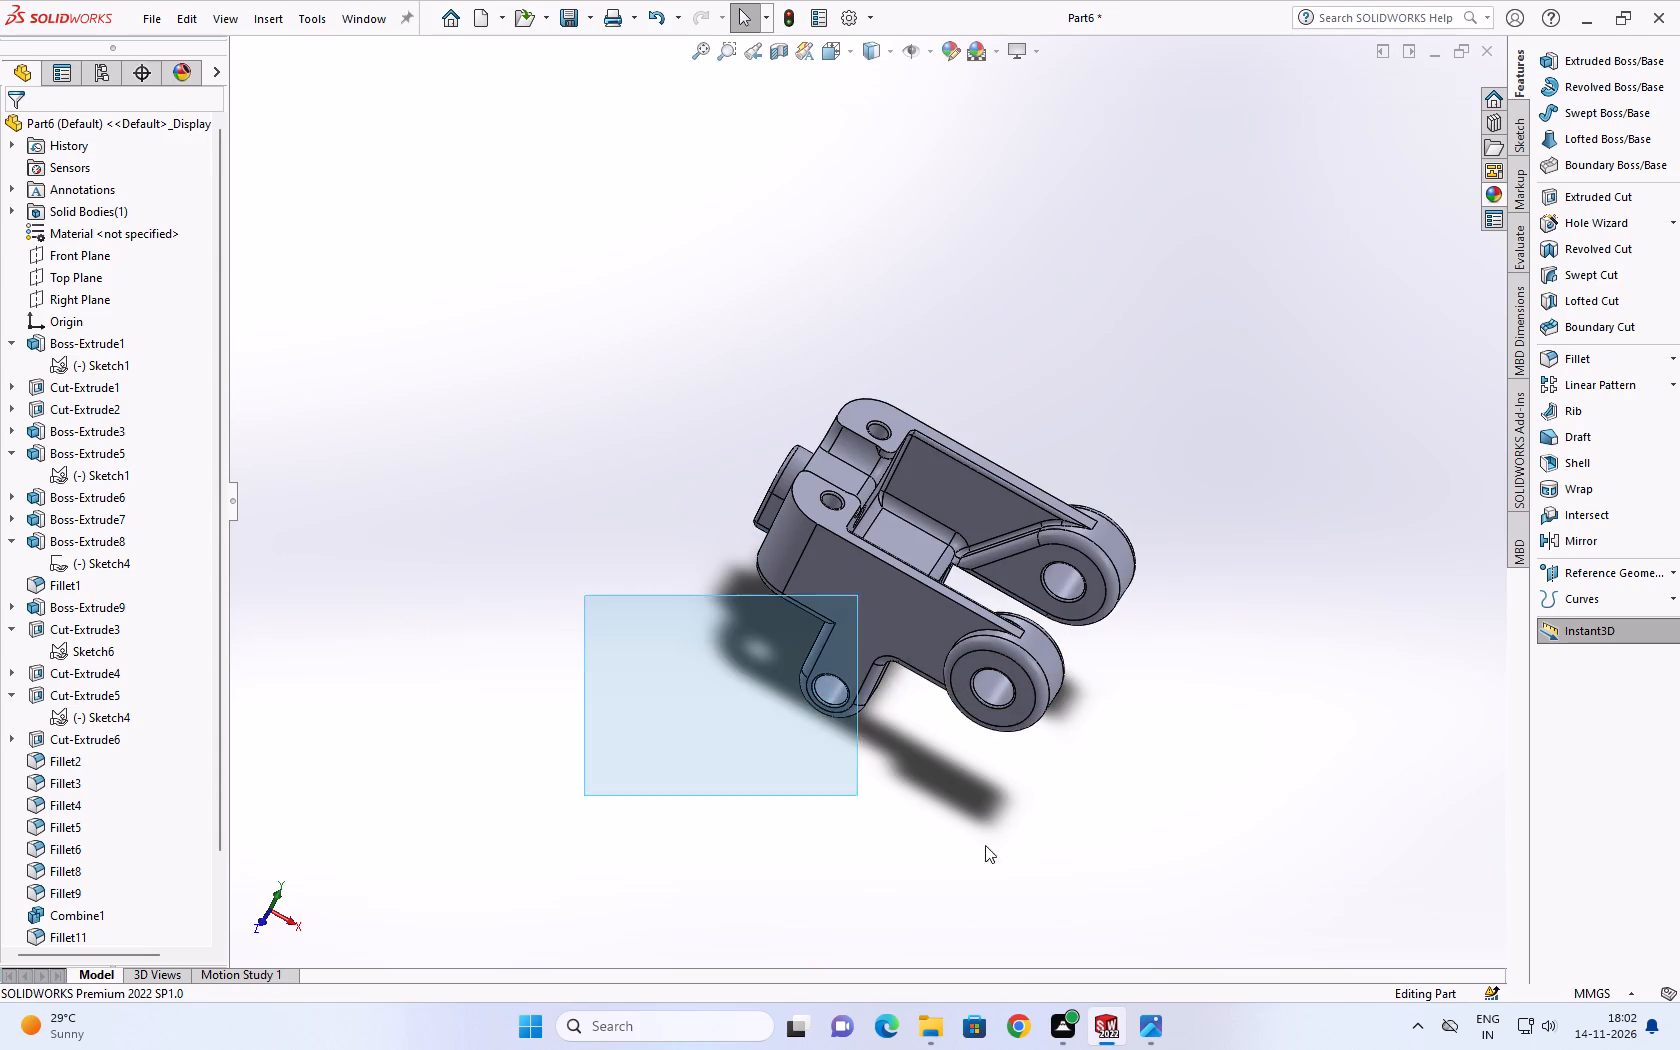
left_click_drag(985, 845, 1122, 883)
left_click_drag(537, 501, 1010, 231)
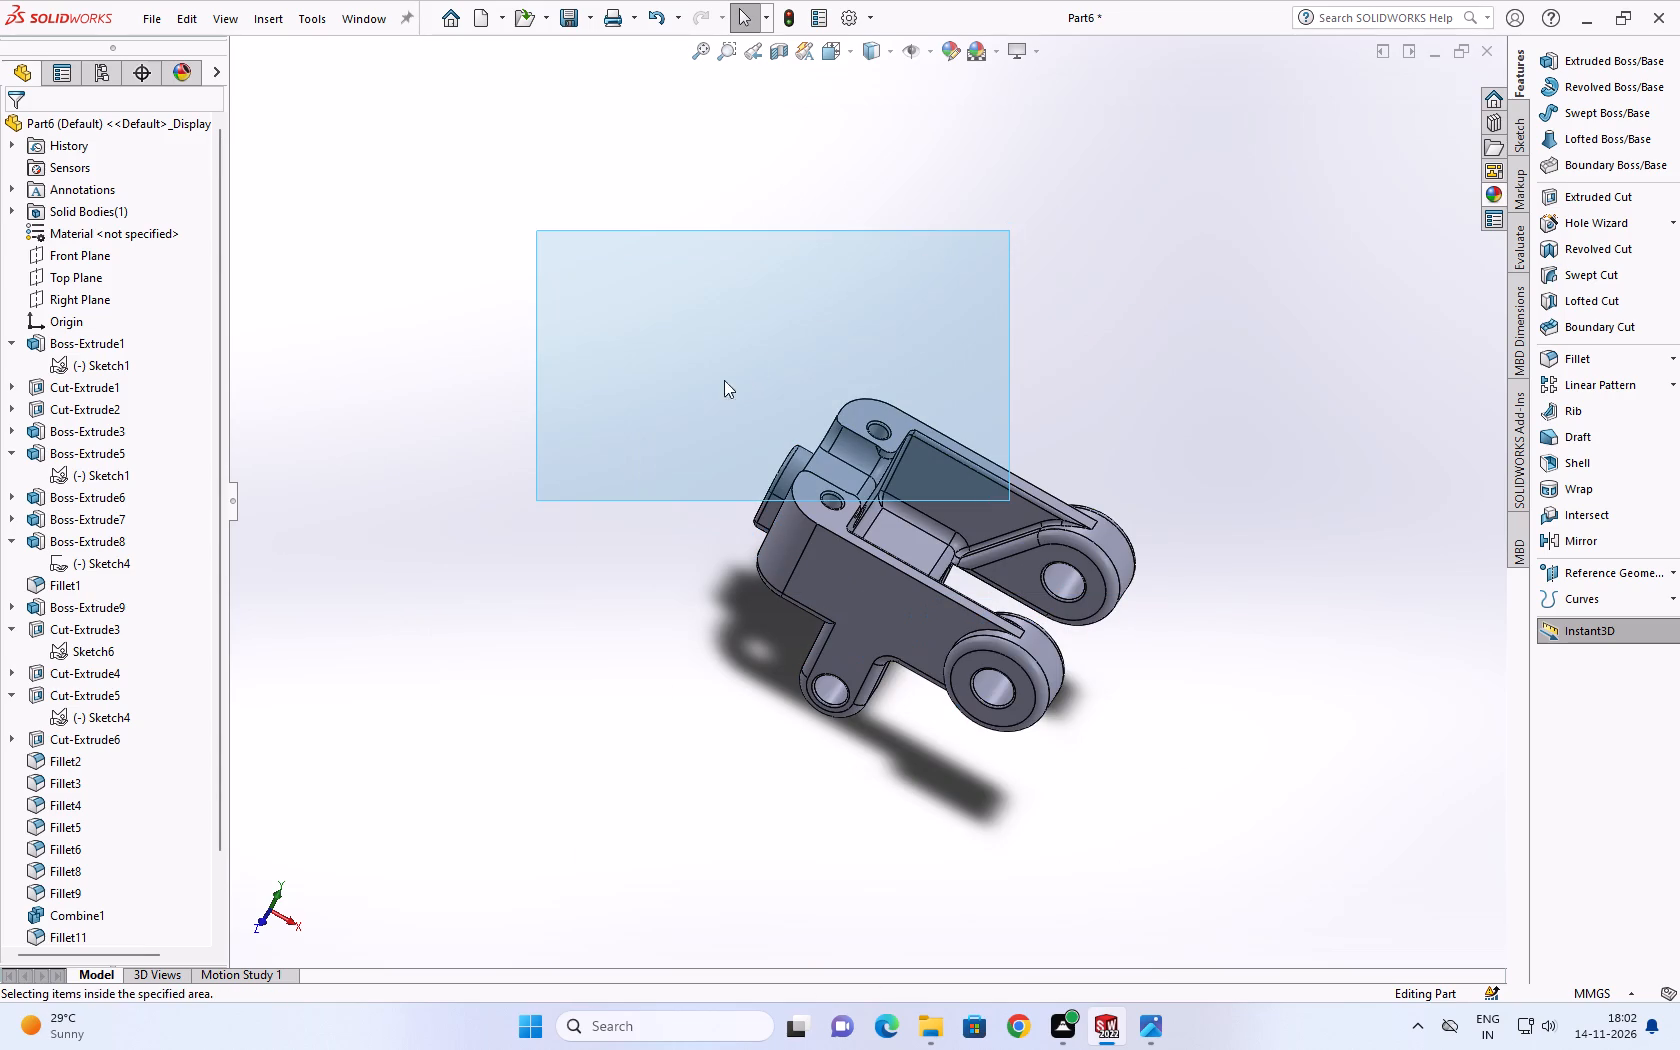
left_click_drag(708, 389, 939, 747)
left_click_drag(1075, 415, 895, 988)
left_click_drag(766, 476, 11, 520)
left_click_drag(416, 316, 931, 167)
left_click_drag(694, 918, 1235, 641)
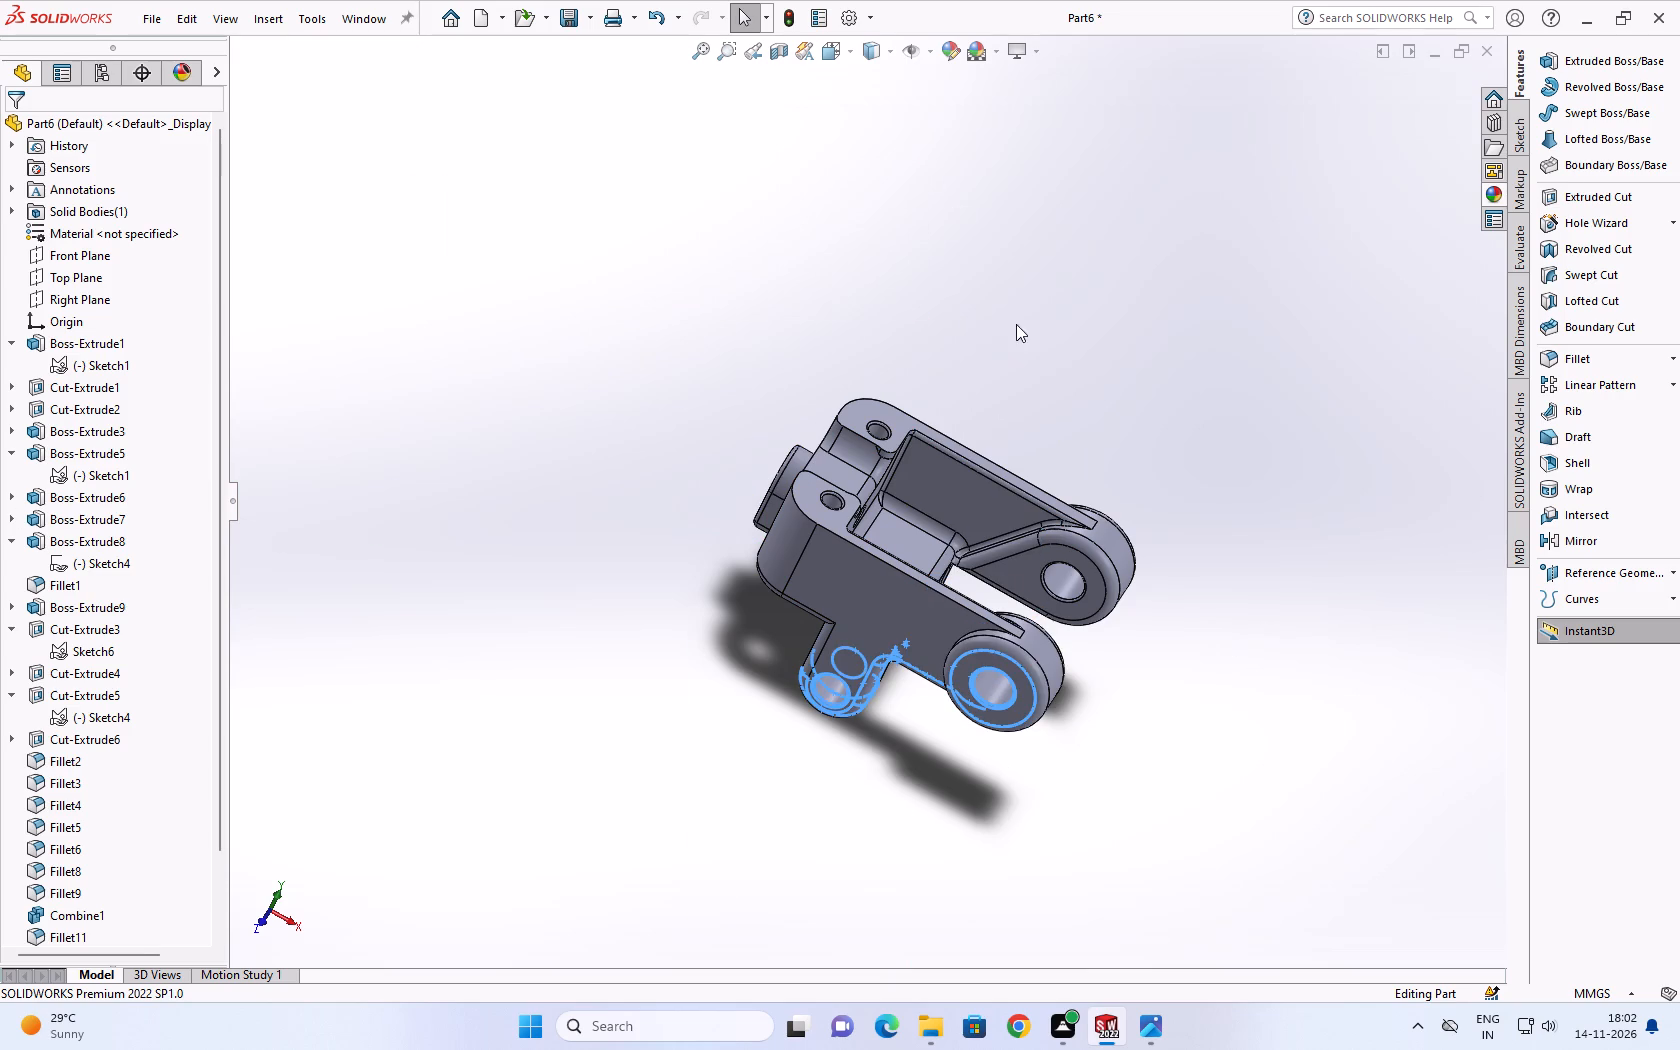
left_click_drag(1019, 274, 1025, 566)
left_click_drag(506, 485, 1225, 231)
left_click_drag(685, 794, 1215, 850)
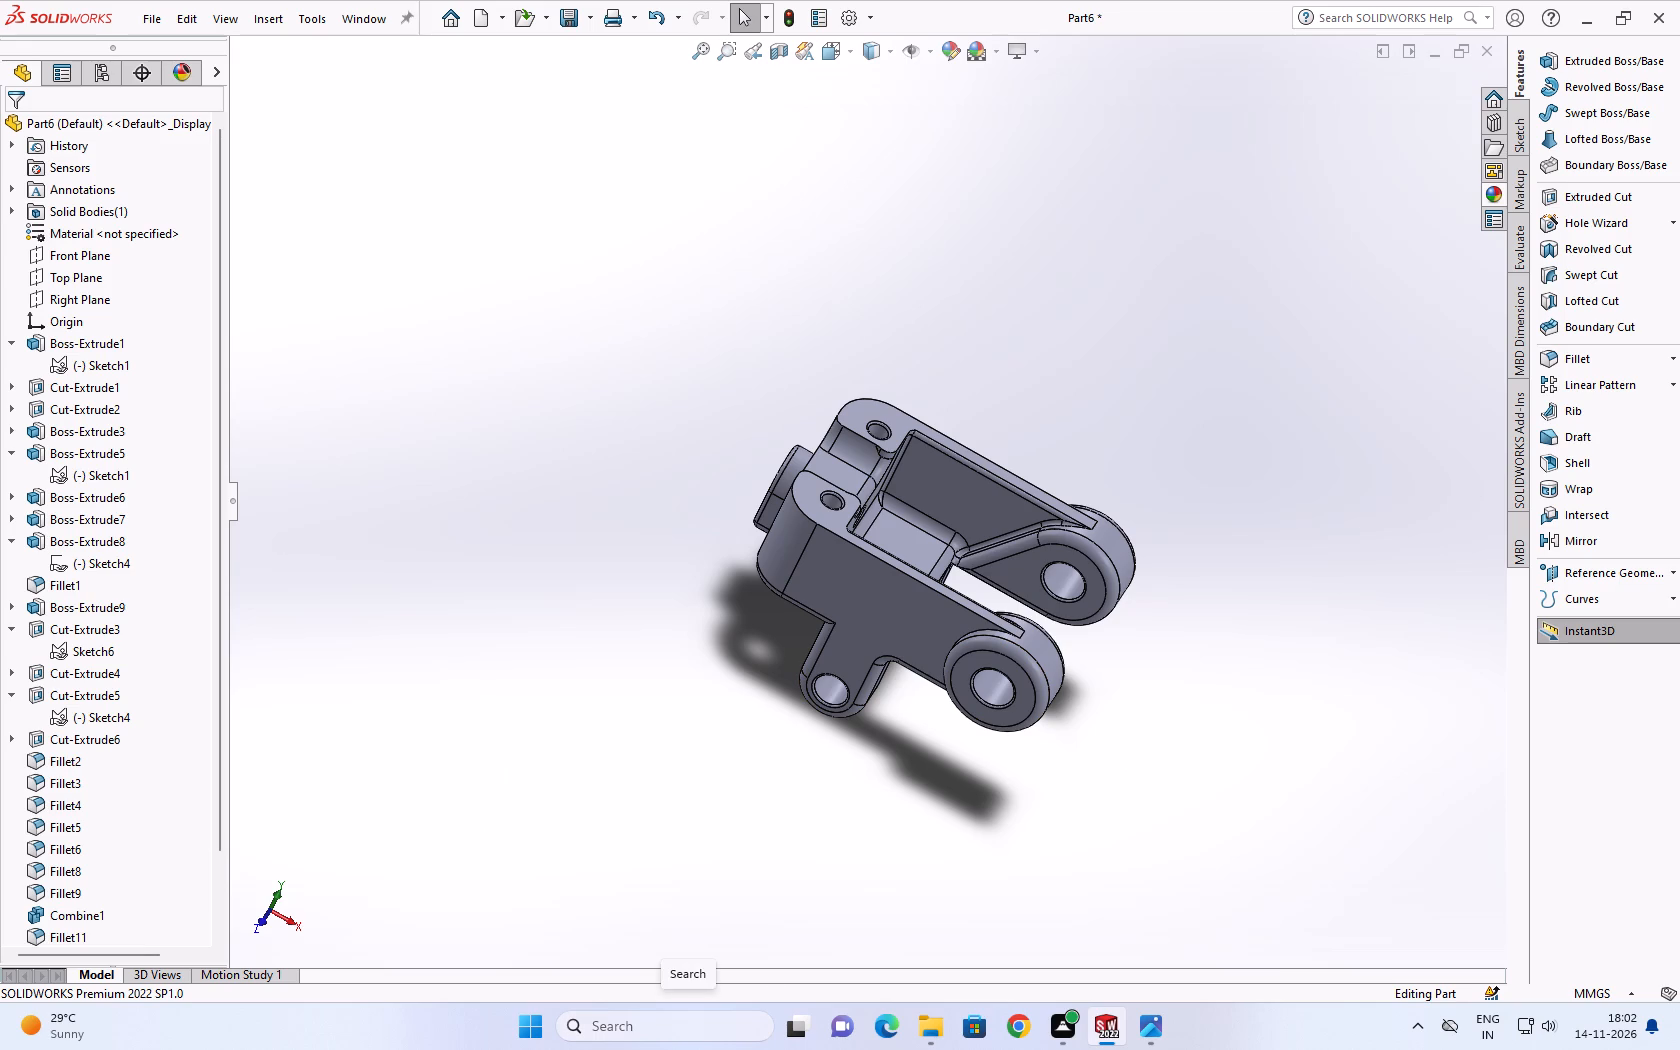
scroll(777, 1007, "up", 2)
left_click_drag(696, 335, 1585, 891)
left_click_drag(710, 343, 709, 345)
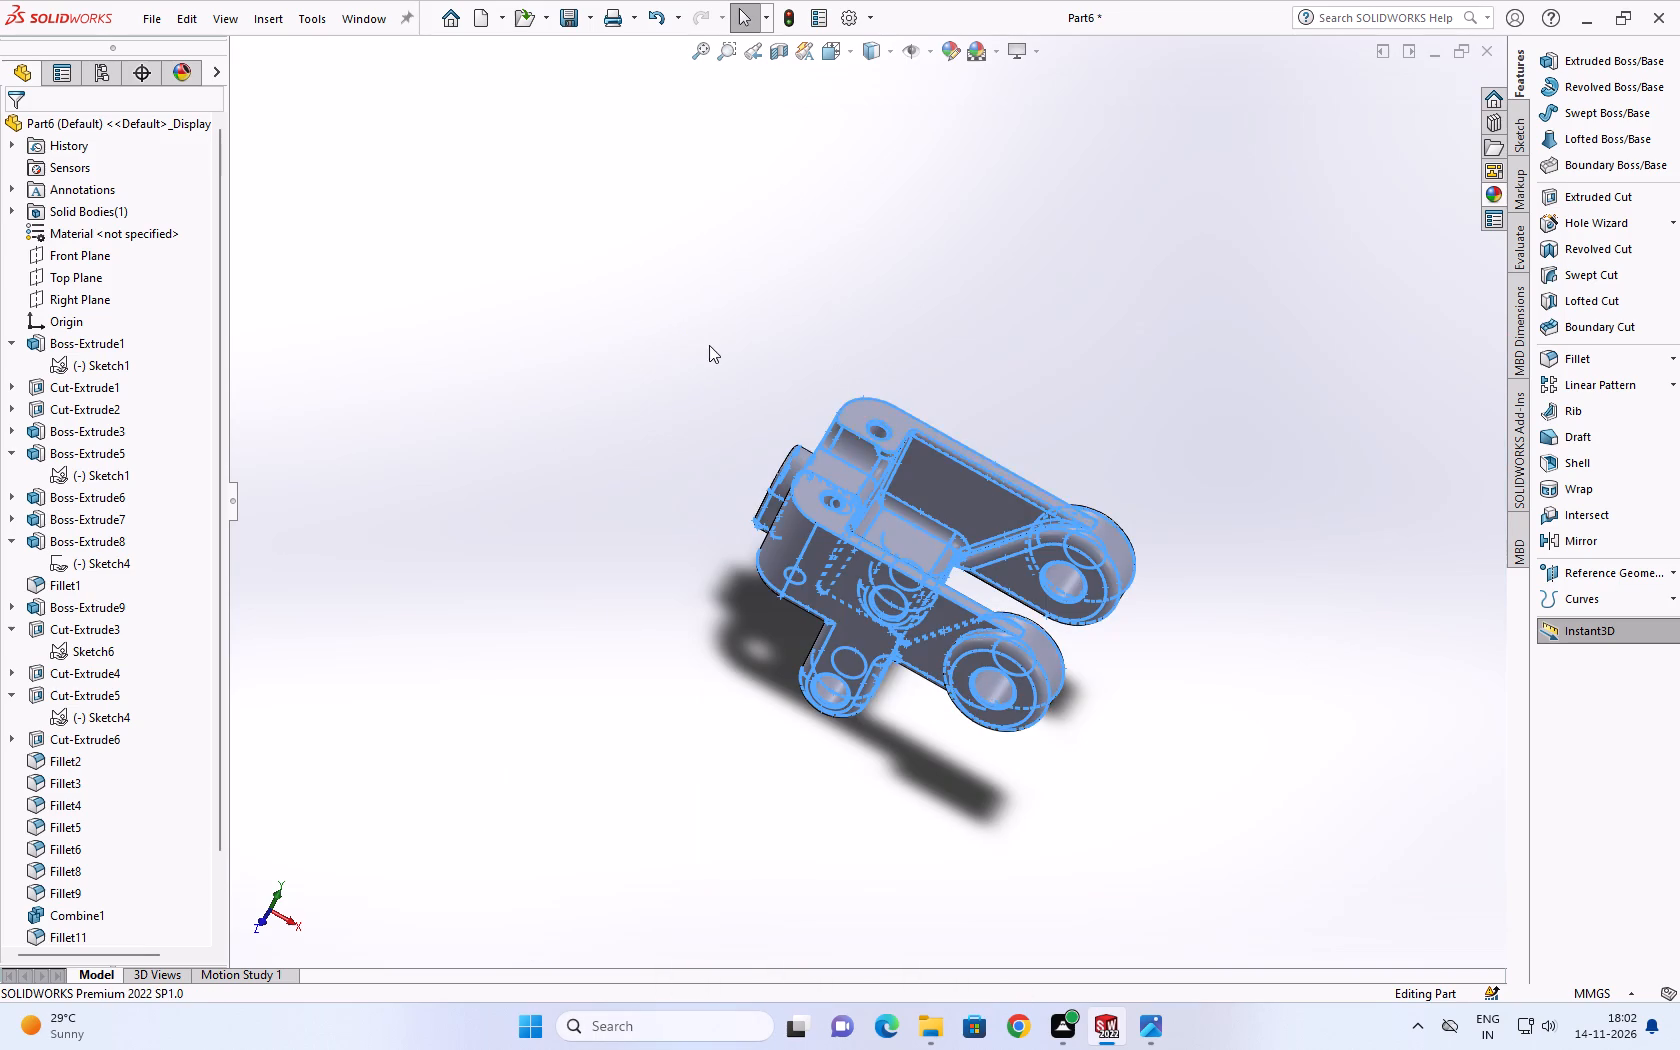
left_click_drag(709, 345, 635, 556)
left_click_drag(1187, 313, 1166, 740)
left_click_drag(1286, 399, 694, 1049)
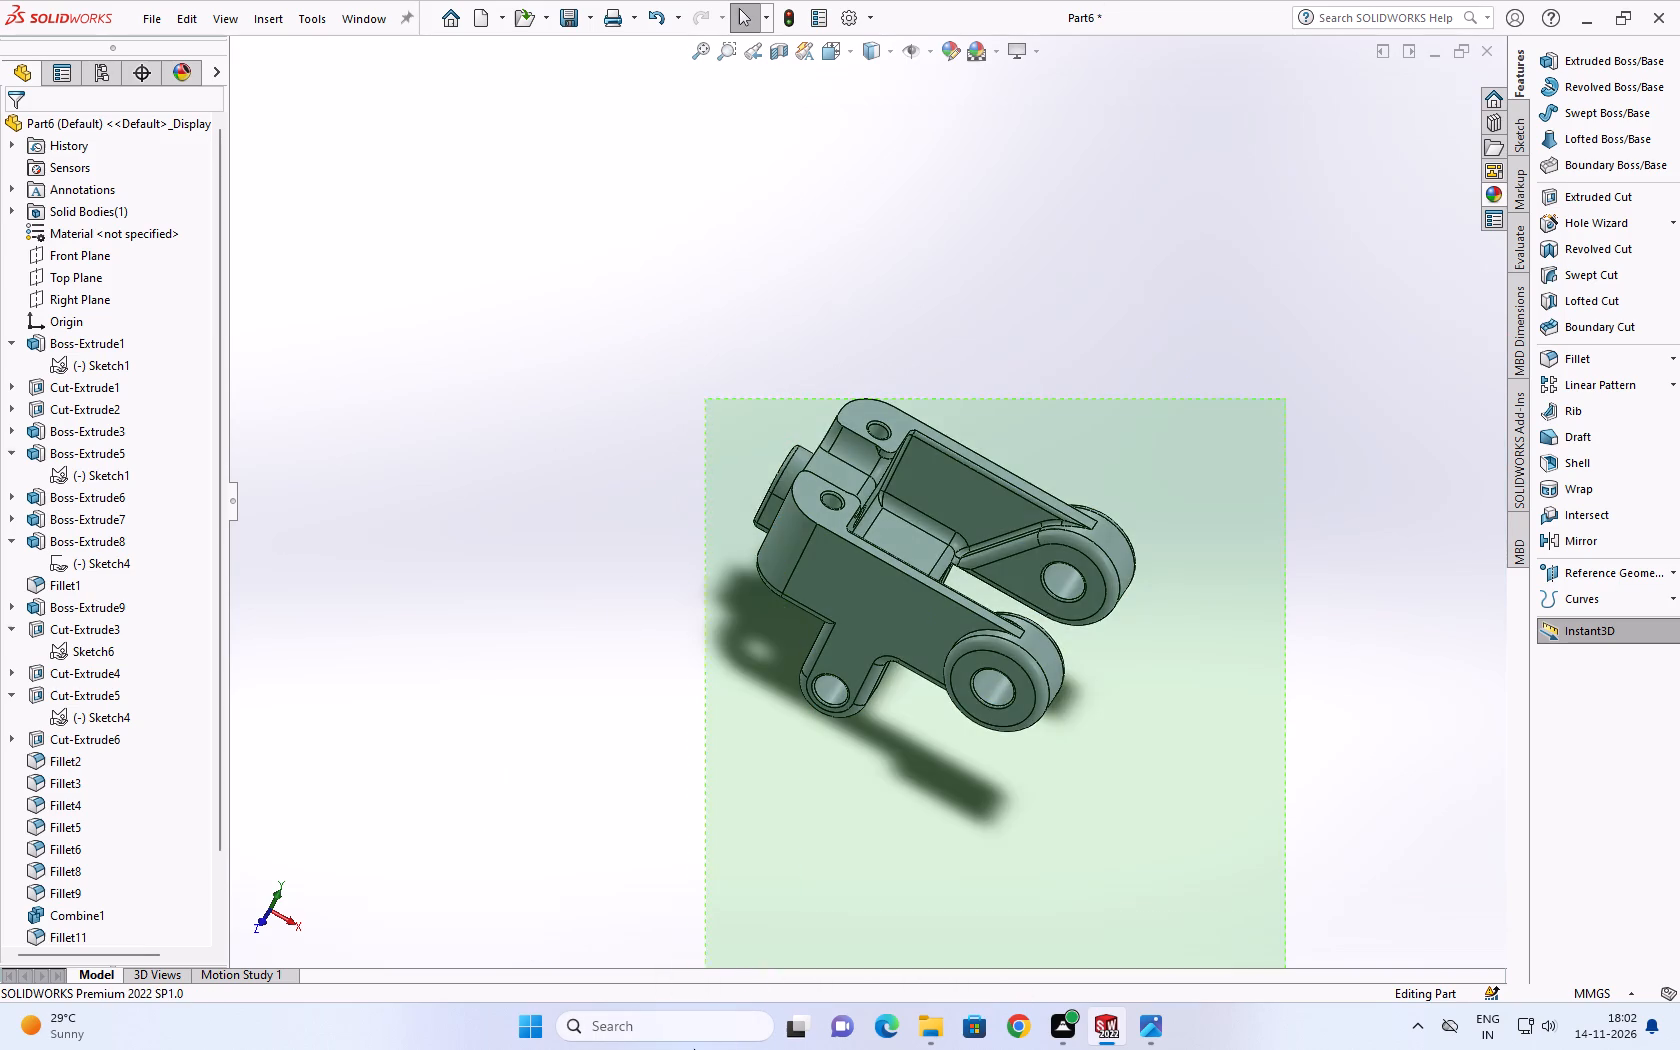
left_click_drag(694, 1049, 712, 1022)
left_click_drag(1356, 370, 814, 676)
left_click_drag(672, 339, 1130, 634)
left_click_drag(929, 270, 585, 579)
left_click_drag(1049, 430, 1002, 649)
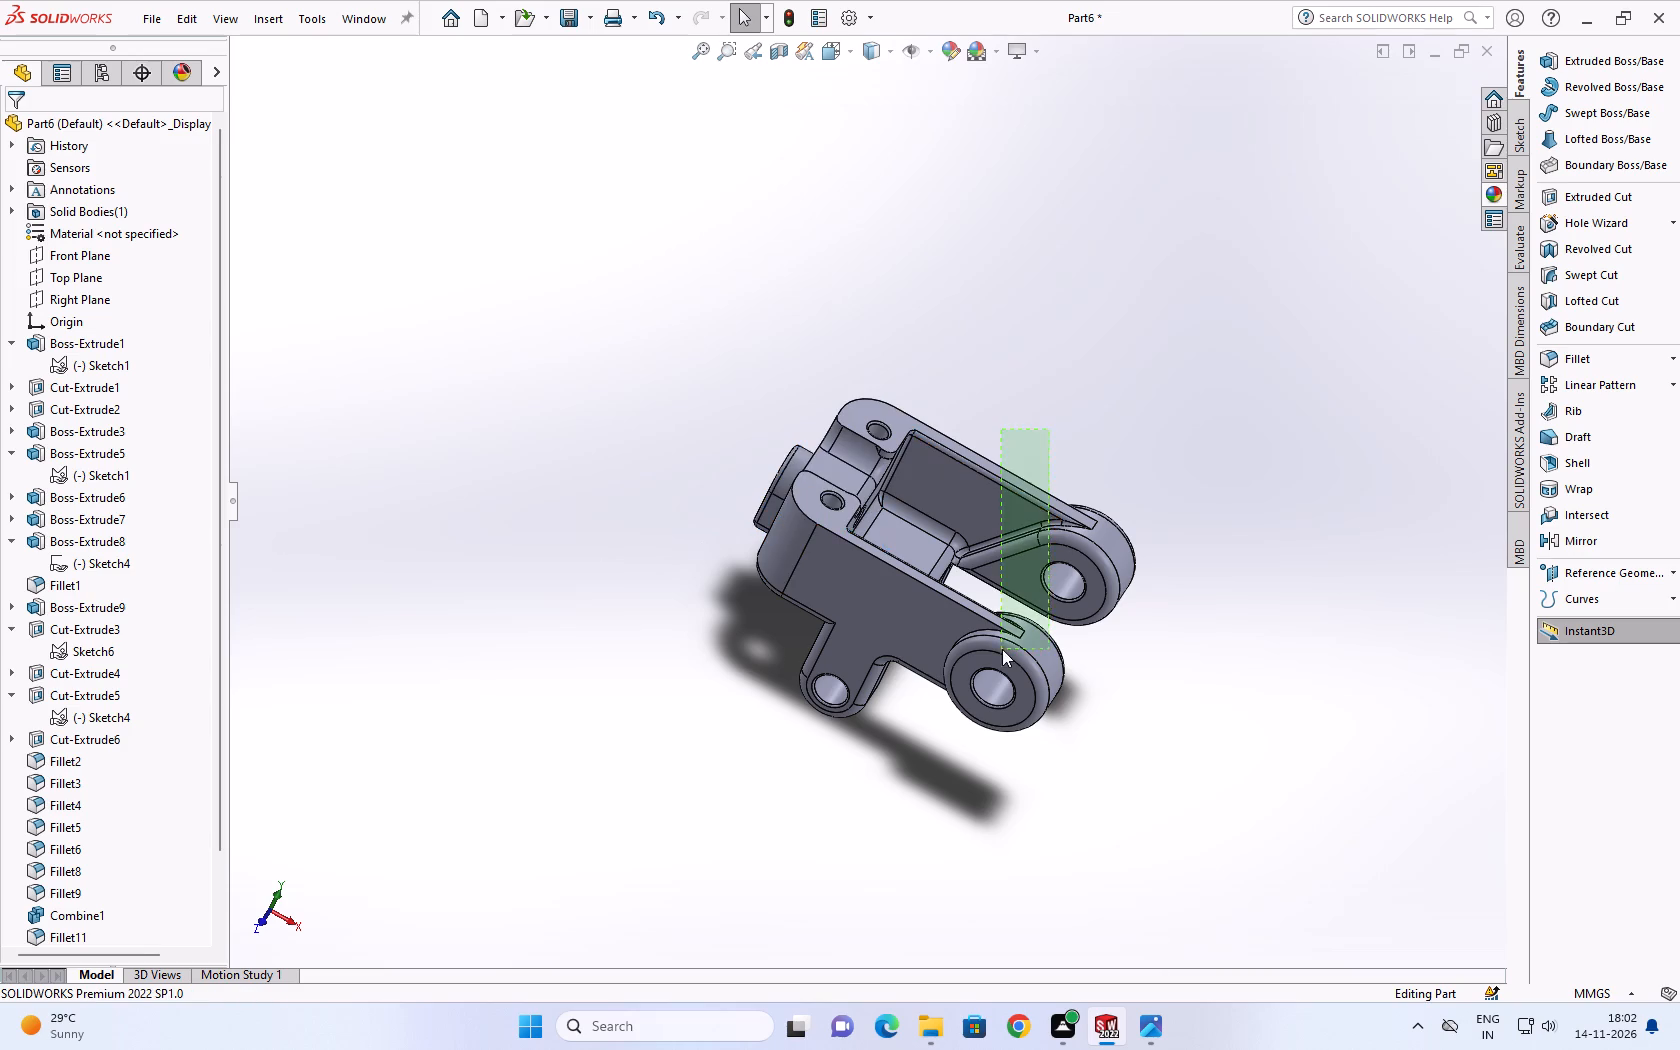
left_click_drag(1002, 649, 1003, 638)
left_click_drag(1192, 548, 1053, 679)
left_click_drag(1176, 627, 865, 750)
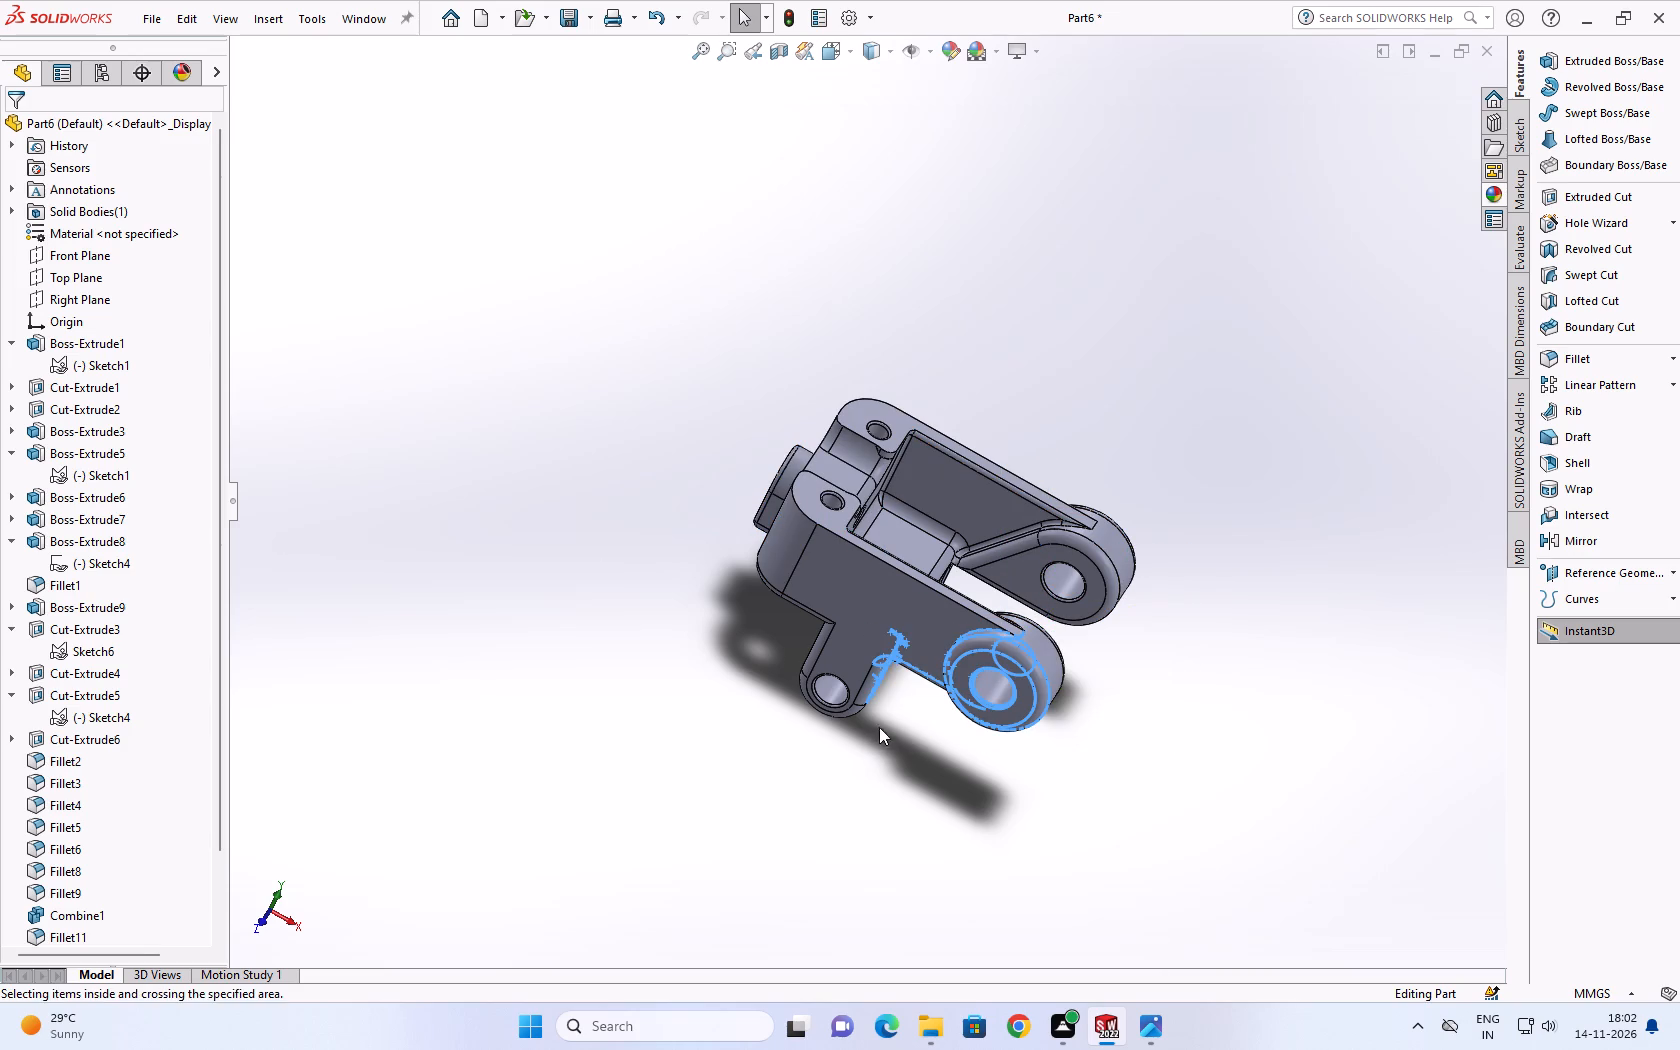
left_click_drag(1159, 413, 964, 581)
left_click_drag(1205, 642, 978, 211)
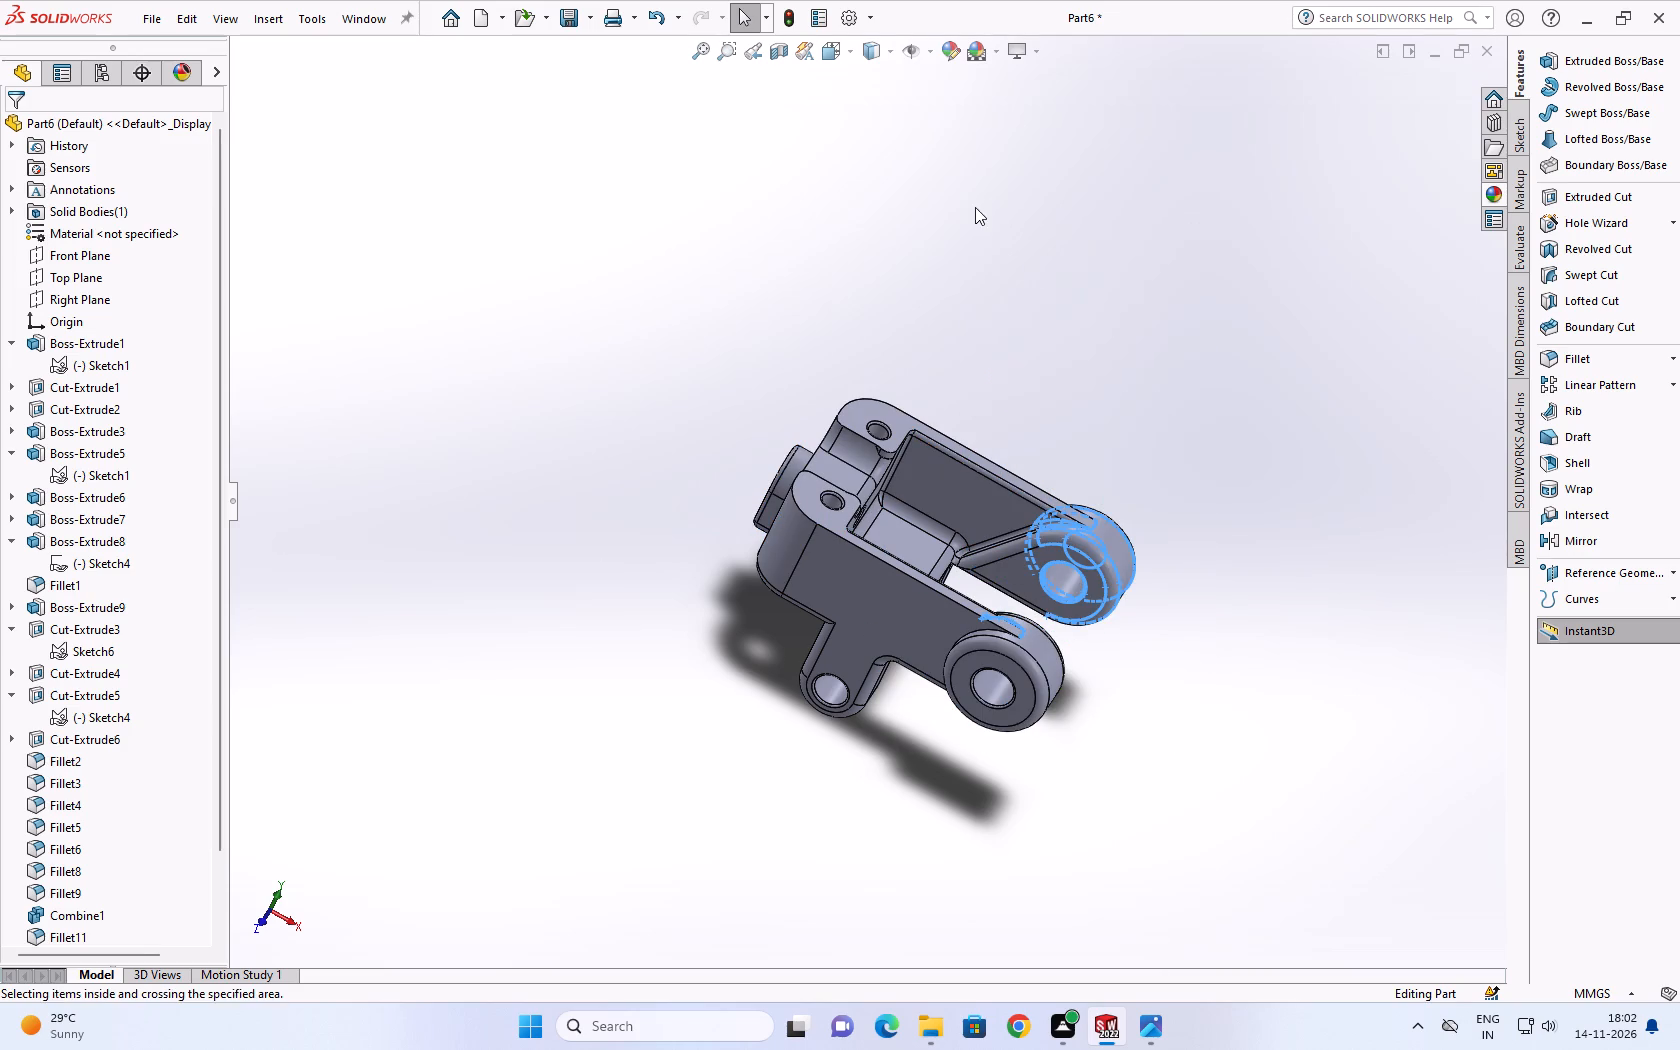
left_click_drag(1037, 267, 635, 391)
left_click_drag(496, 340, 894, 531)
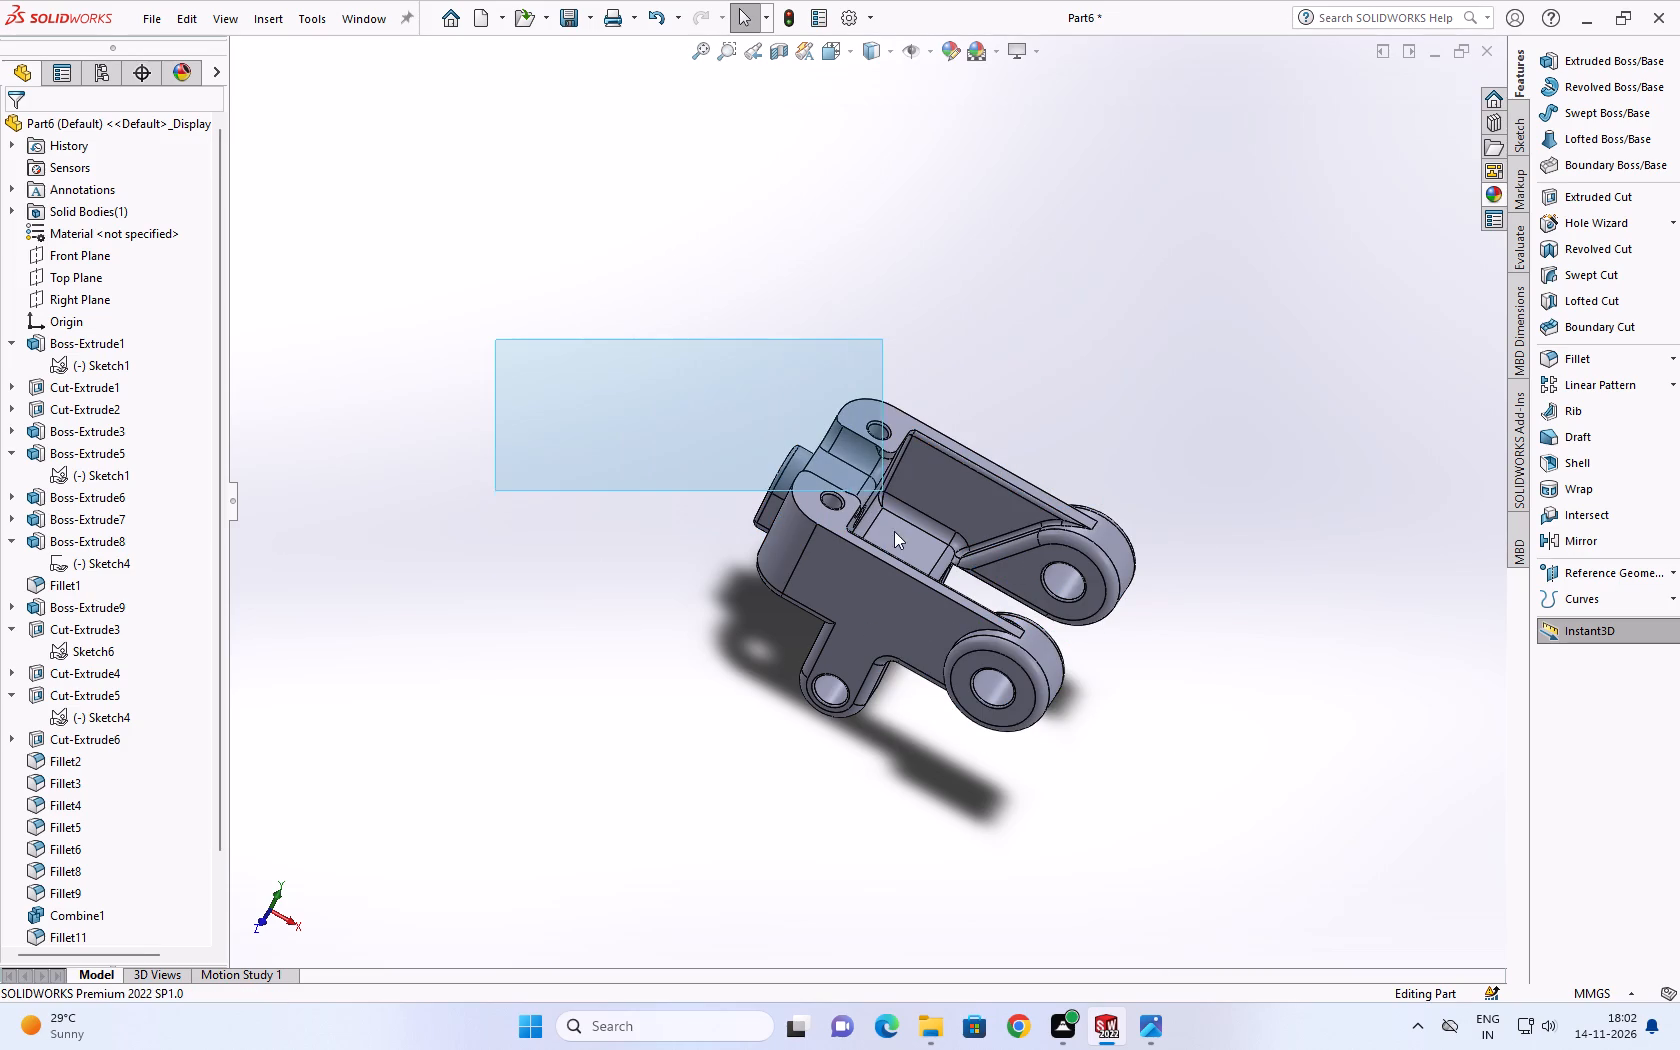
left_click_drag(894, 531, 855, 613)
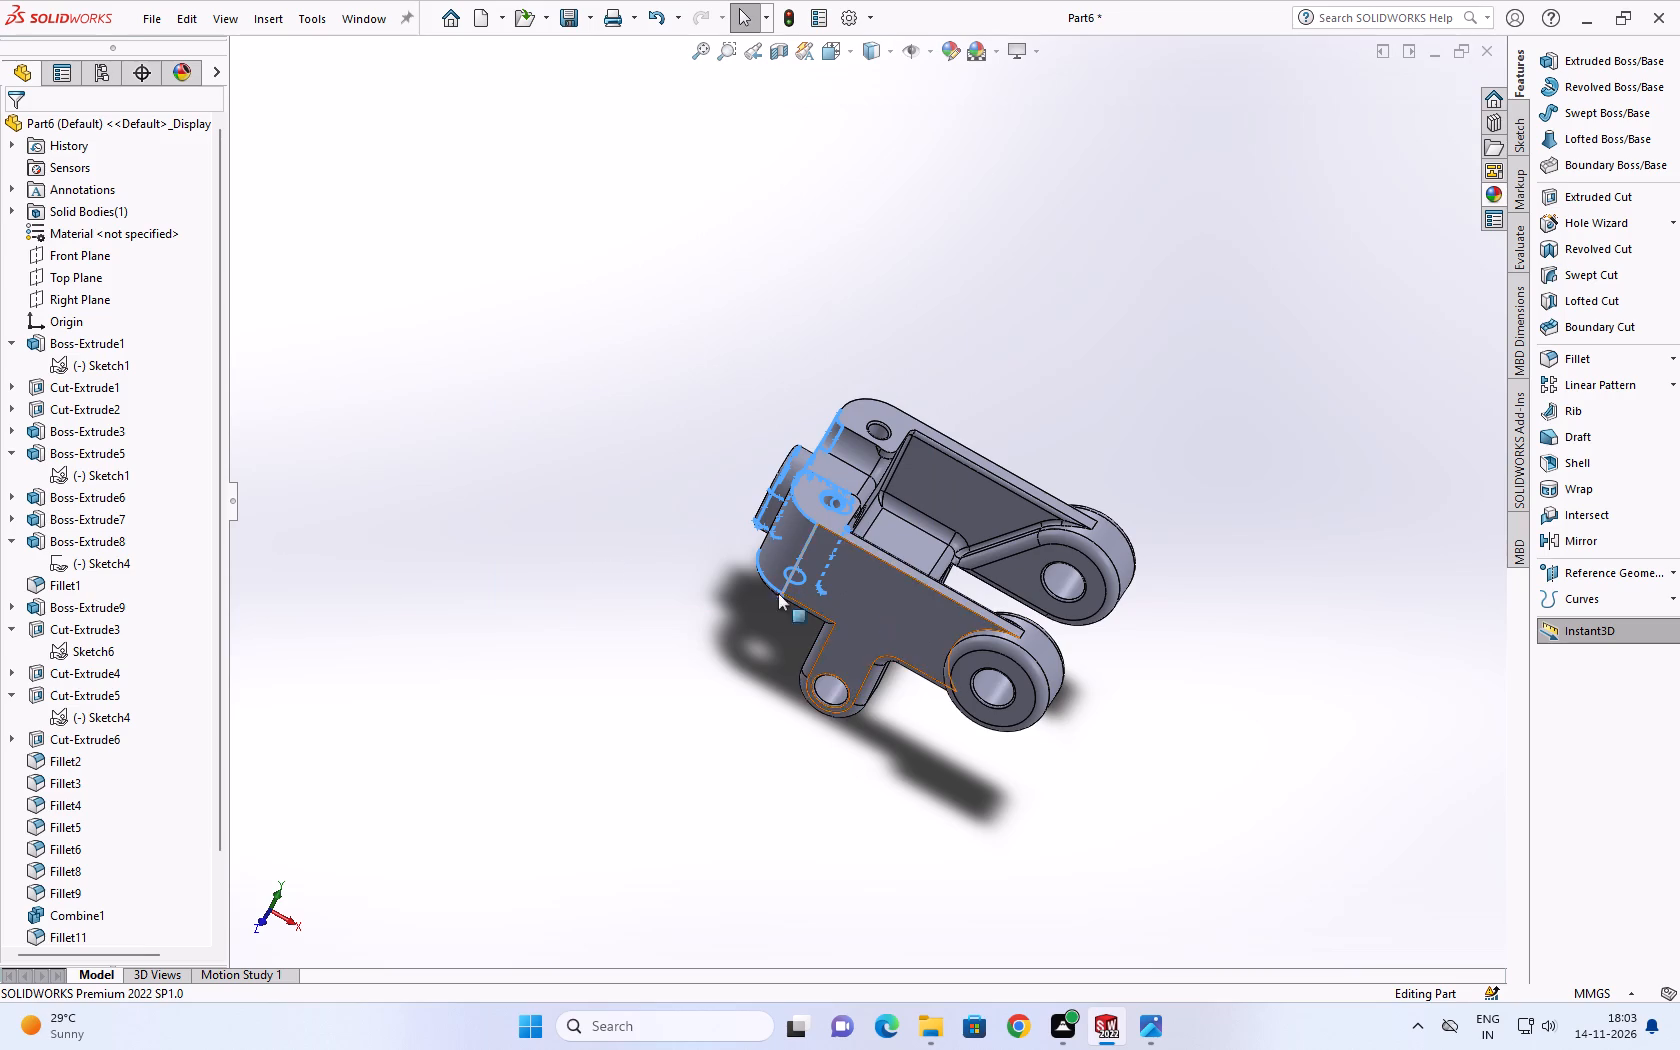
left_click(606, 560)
Examine the bracket's pocket, arms and bosses up close from its open upper side.
scroll(966, 717, "down", 2)
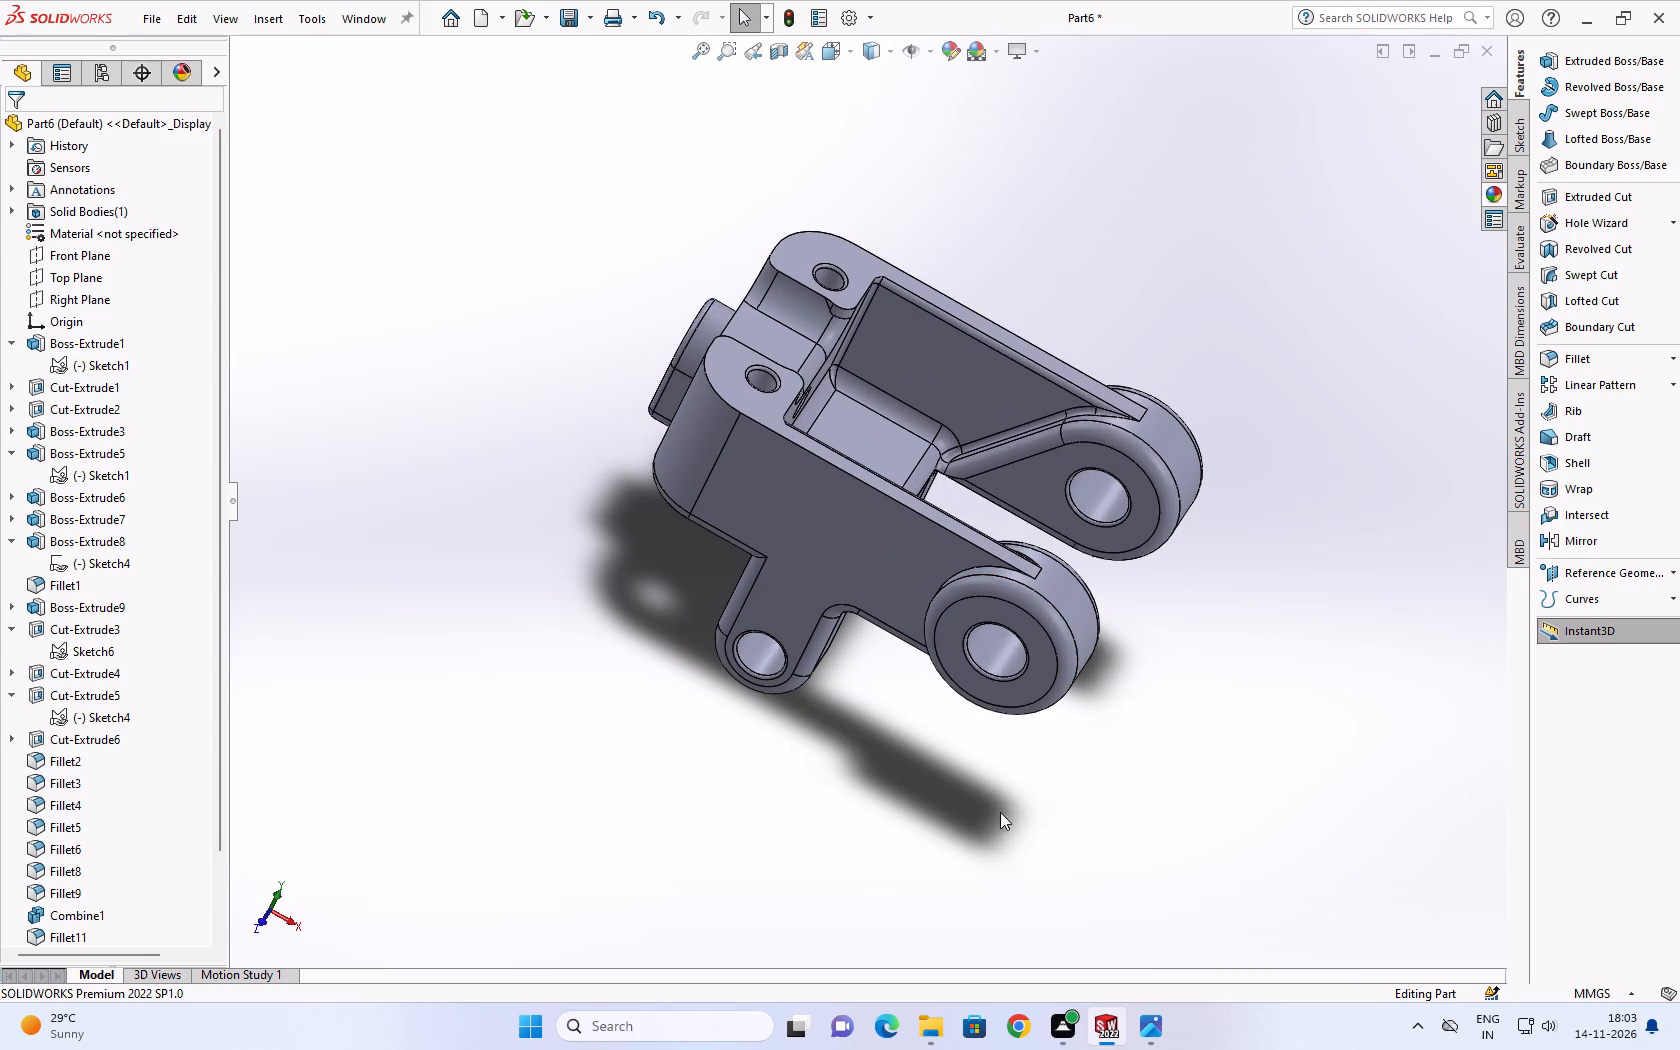
scroll(1151, 844, "up", 1)
scroll(968, 653, "up", 3)
scroll(761, 562, "down", 2)
scroll(951, 395, "down", 1)
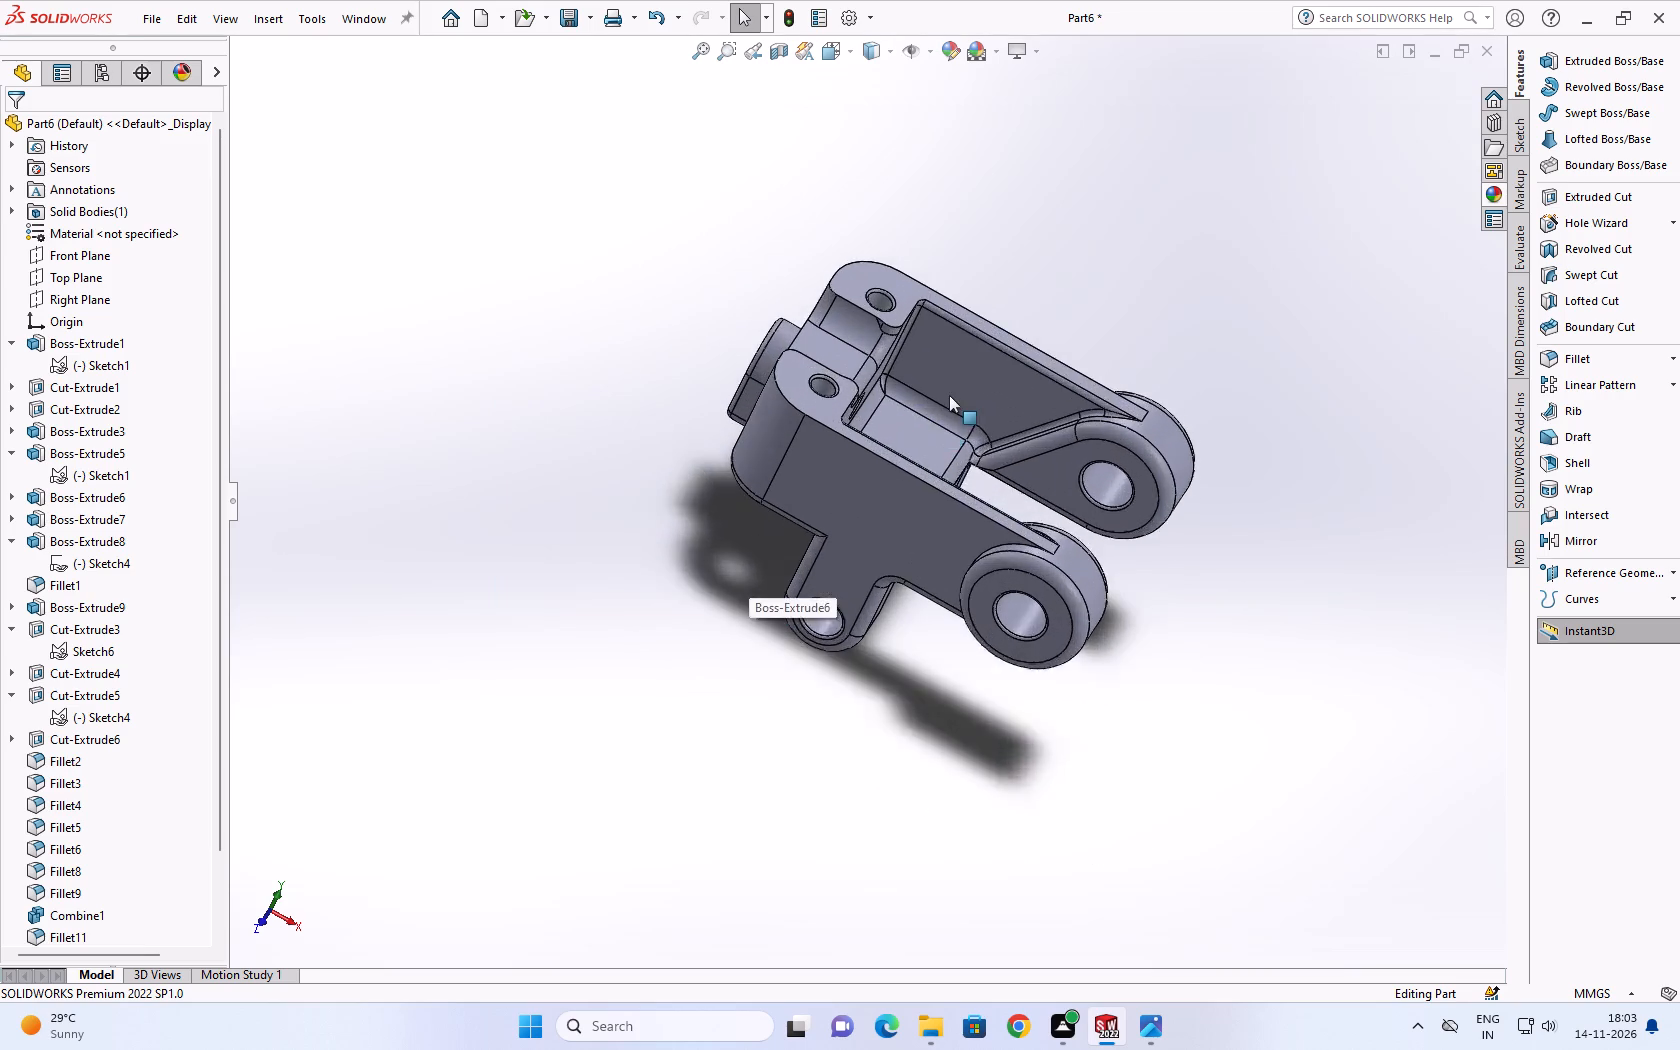
scroll(949, 395, "down", 2)
middle_click_drag(931, 408, 806, 636)
left_click_drag(951, 191, 985, 627)
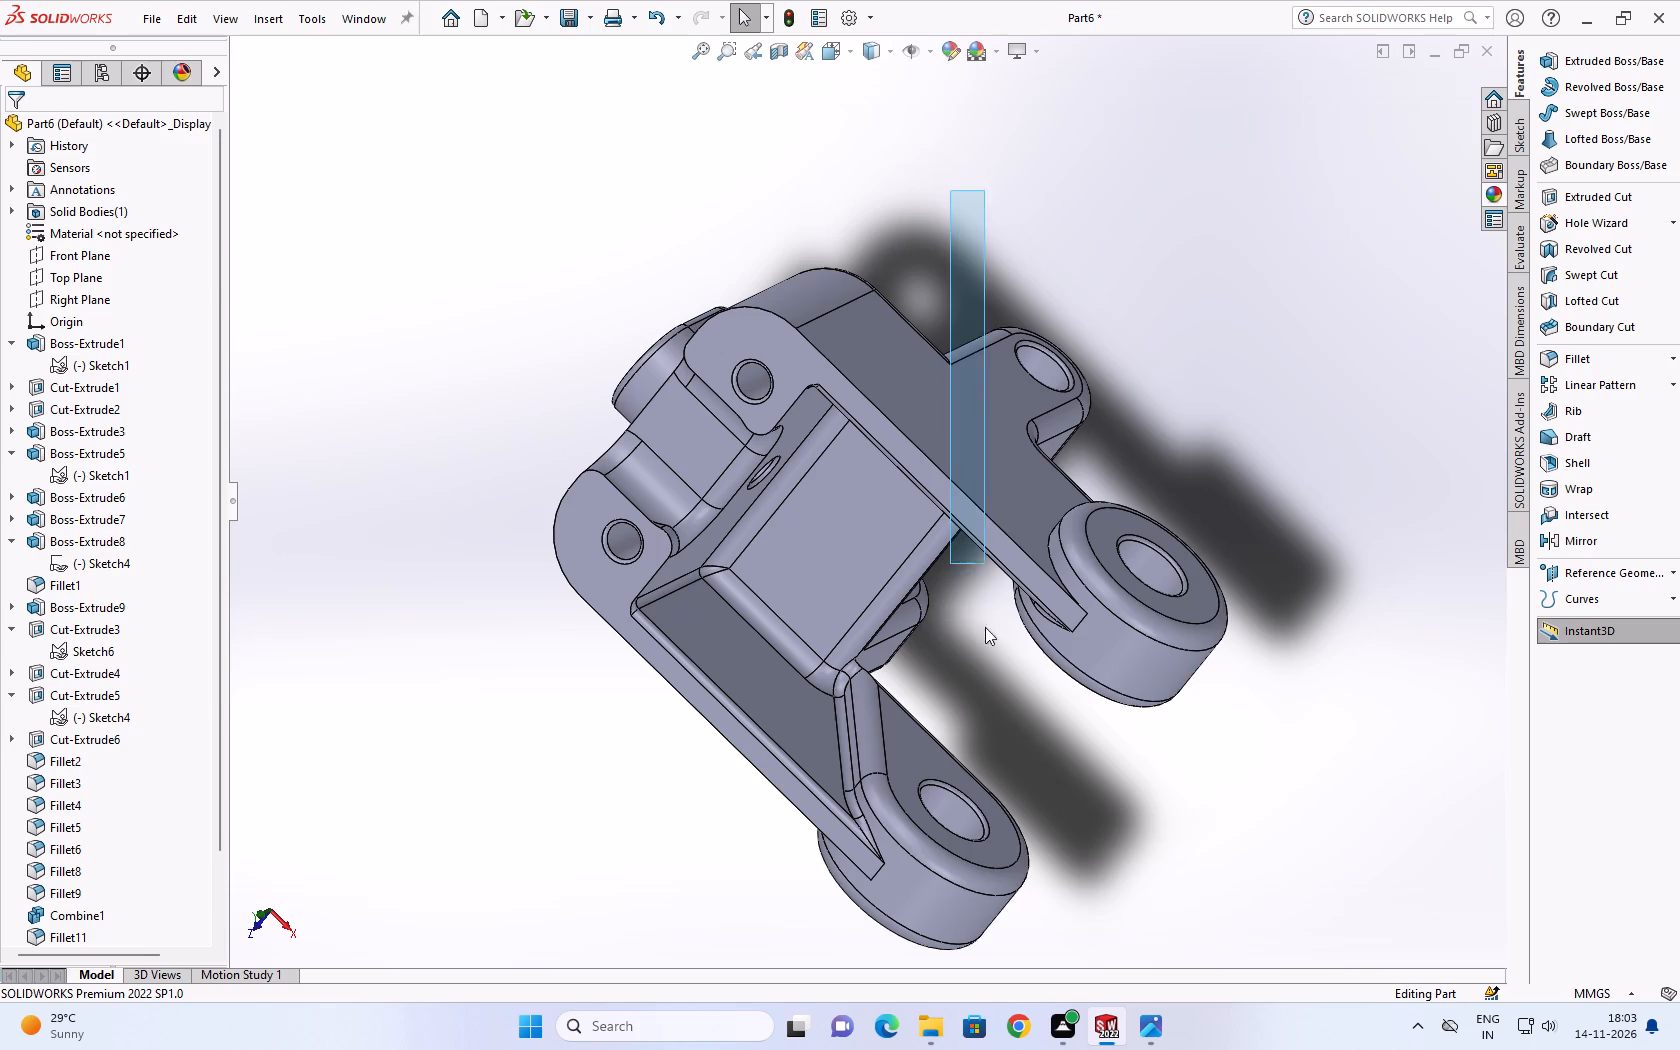
left_click_drag(985, 627, 1398, 739)
left_click(1184, 387)
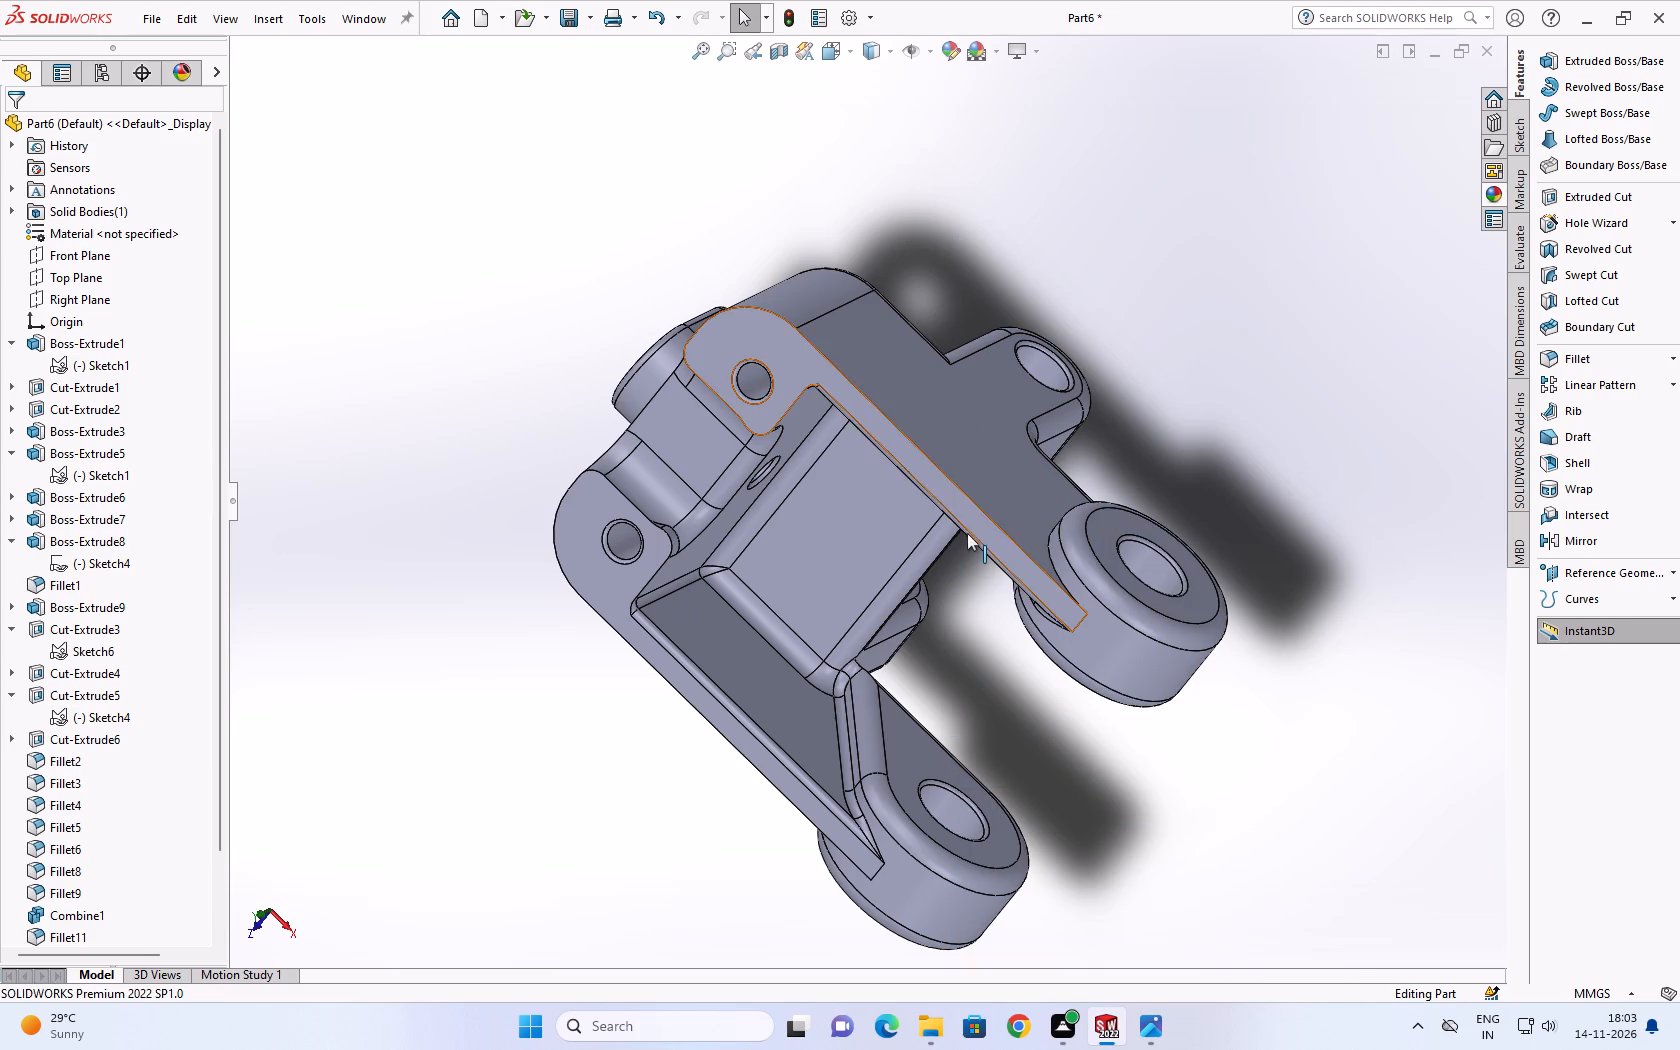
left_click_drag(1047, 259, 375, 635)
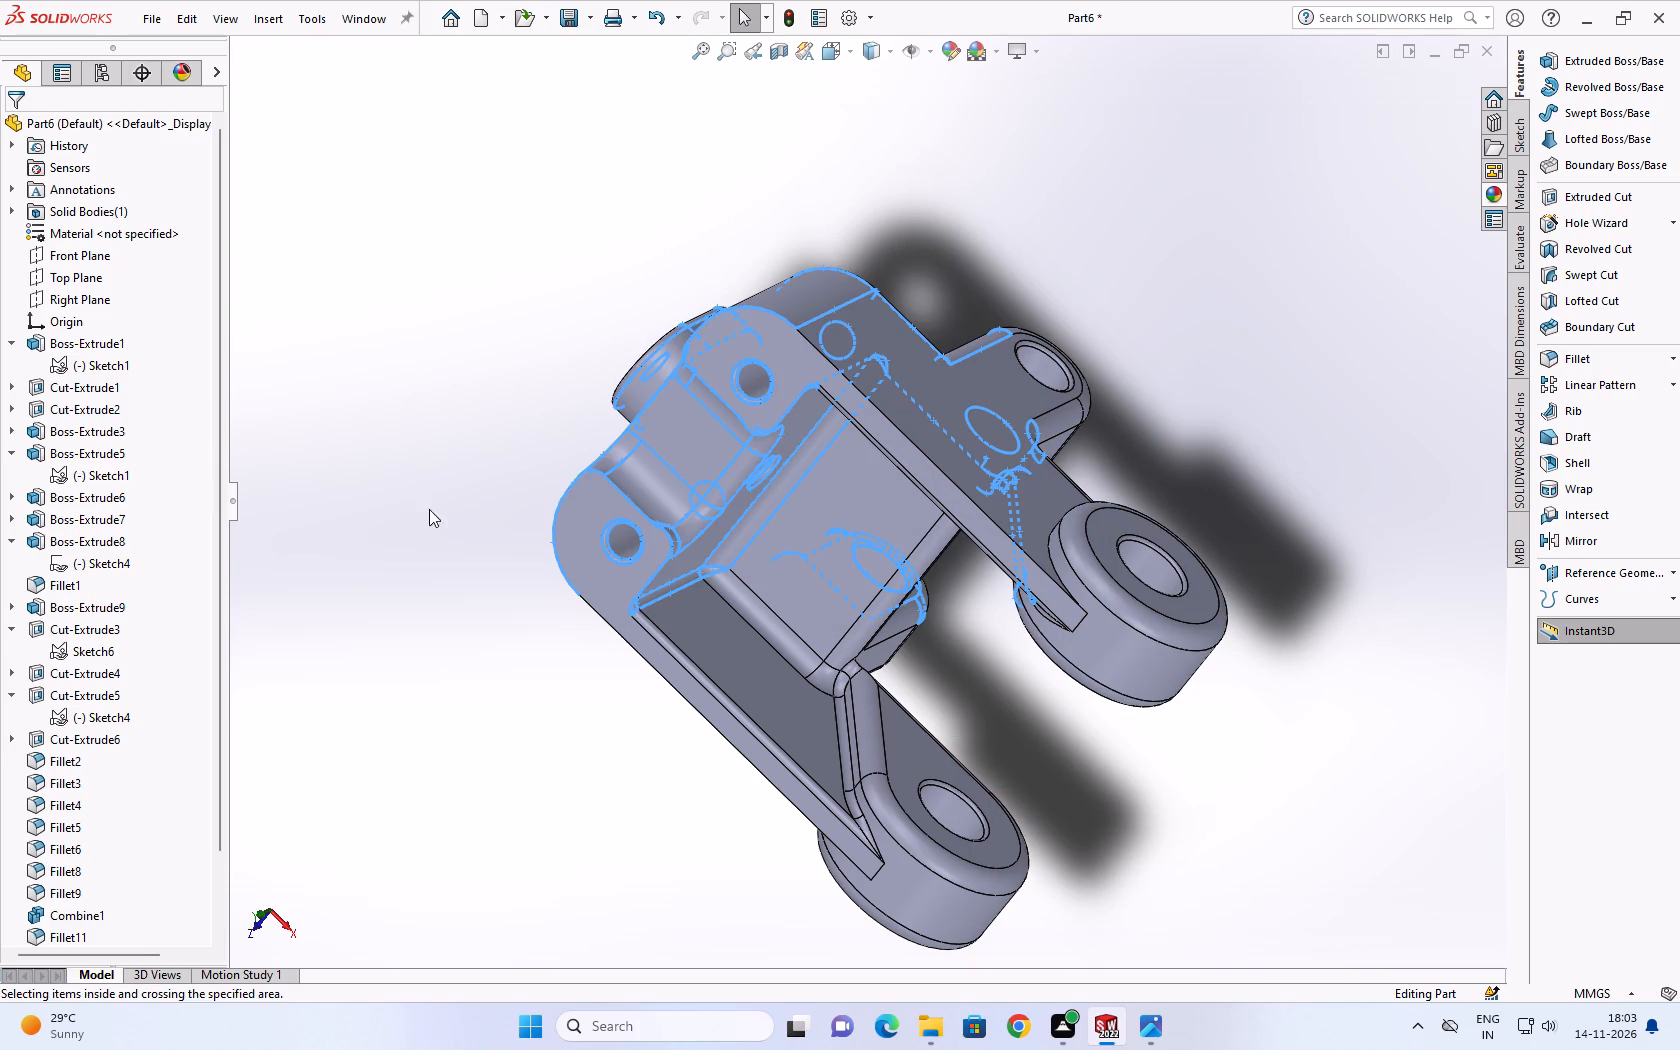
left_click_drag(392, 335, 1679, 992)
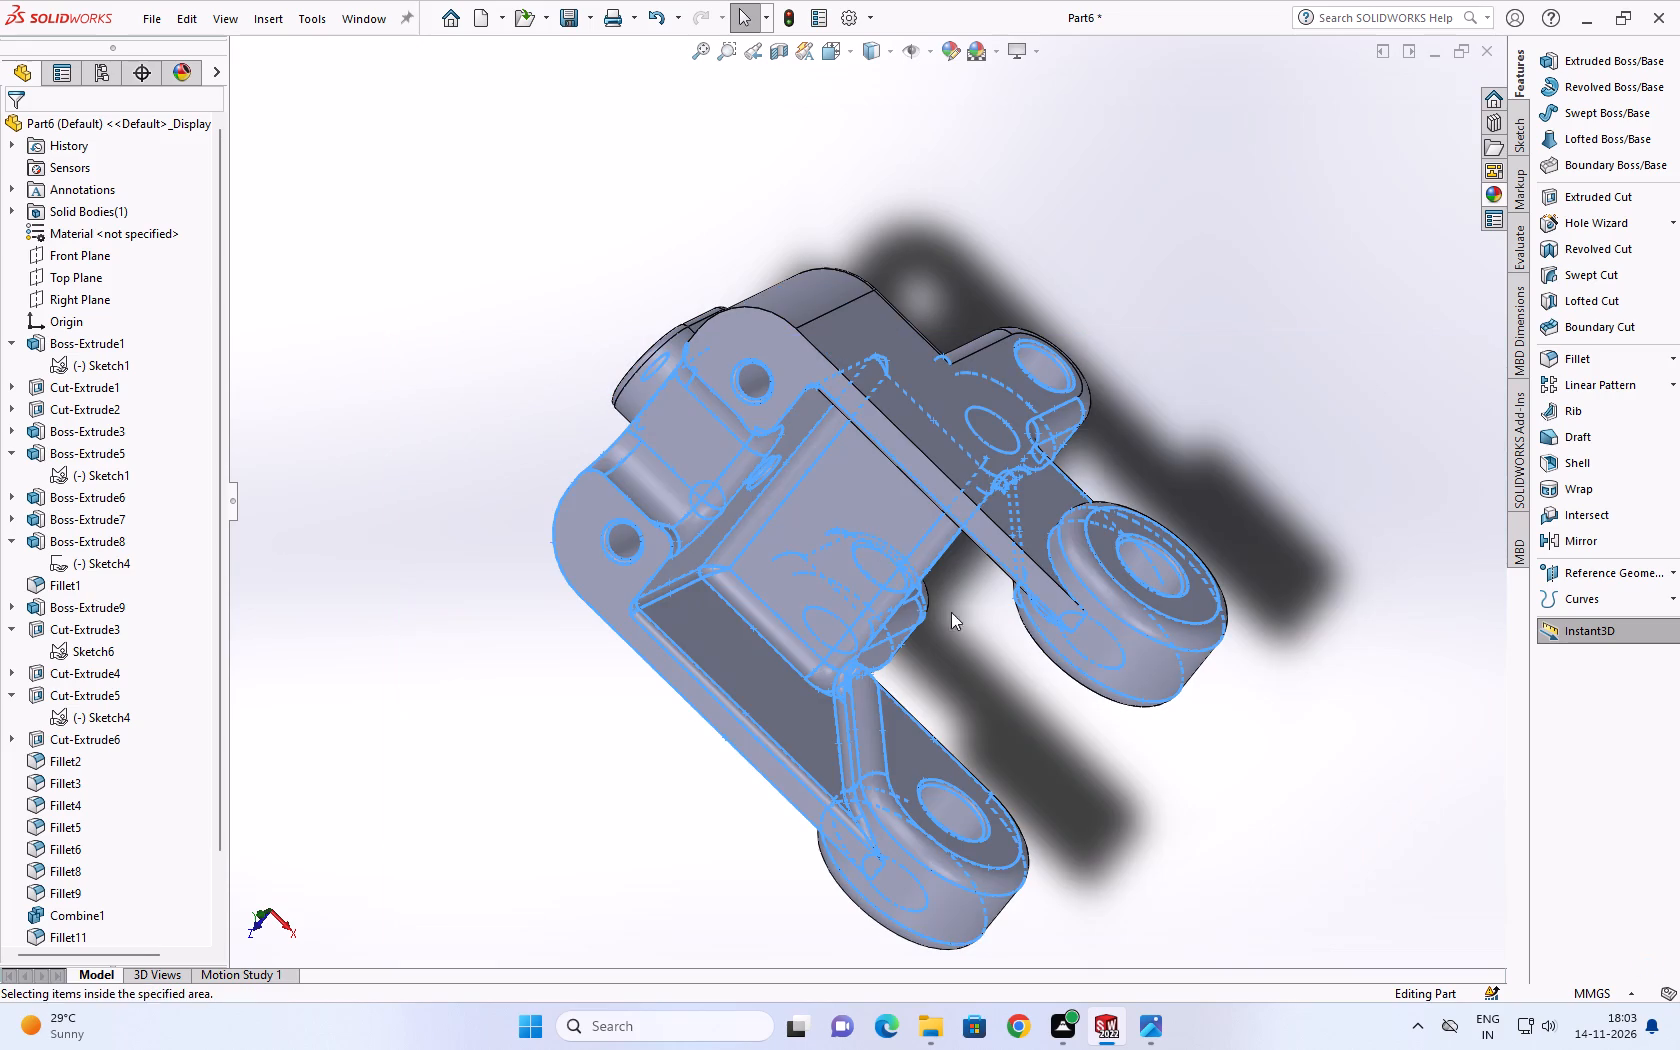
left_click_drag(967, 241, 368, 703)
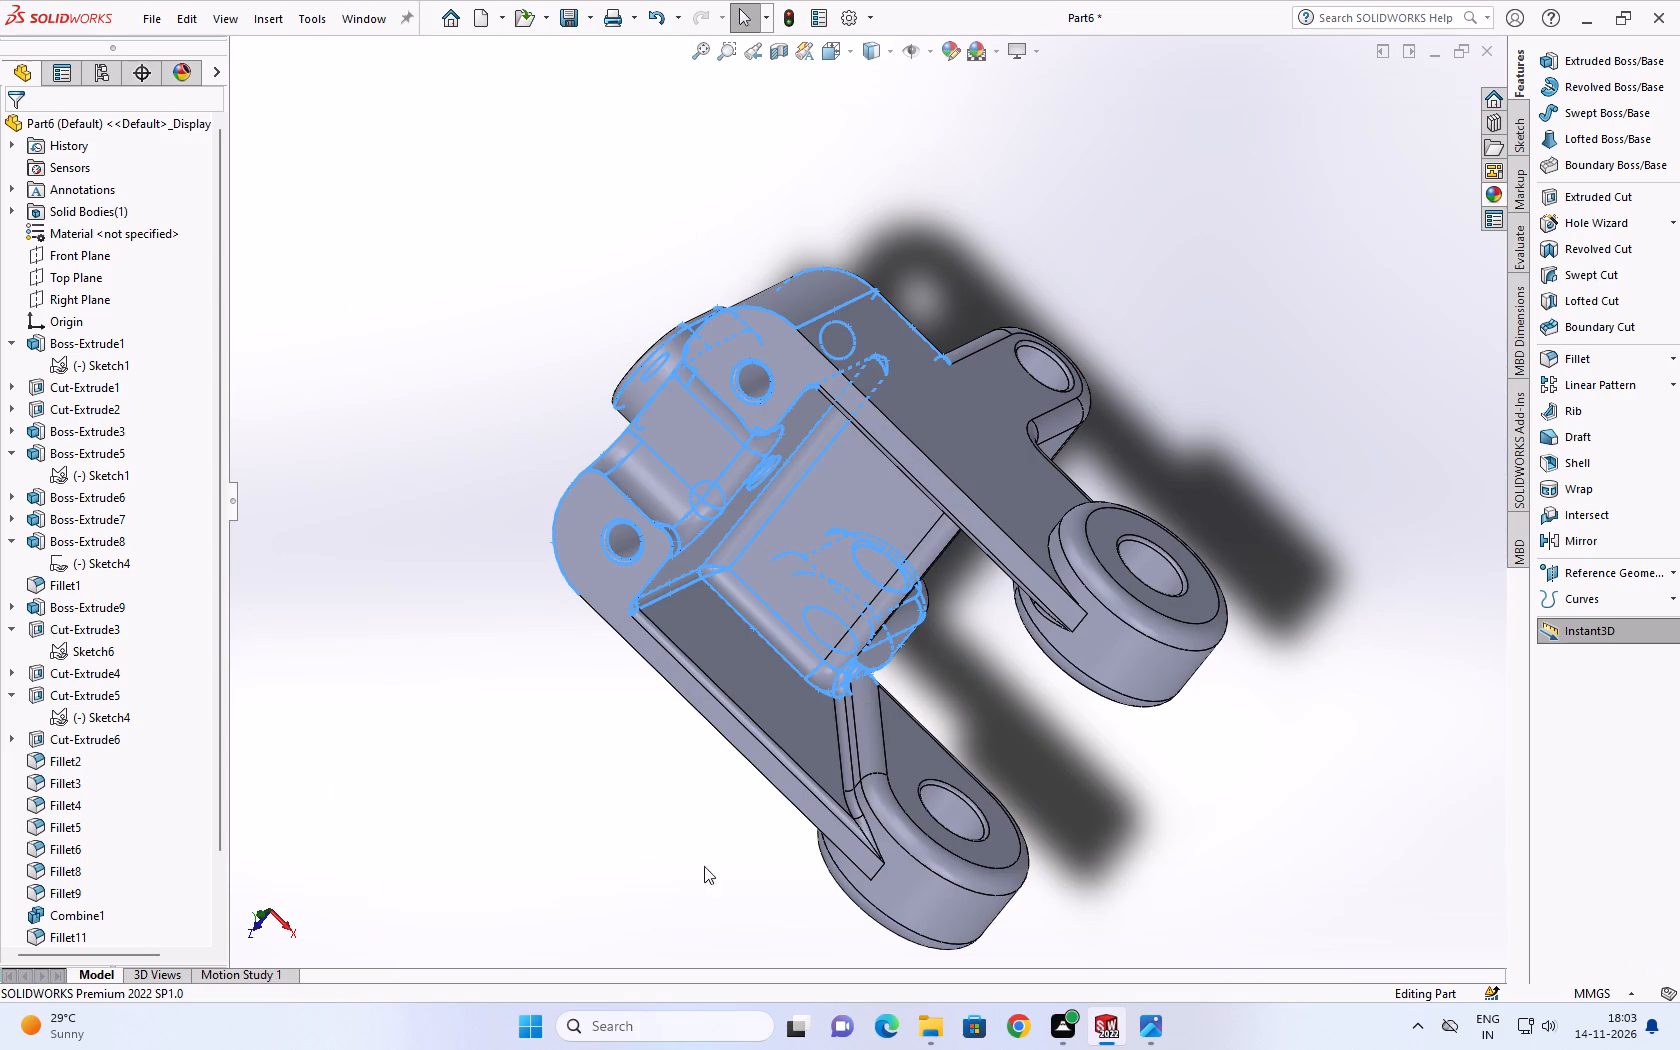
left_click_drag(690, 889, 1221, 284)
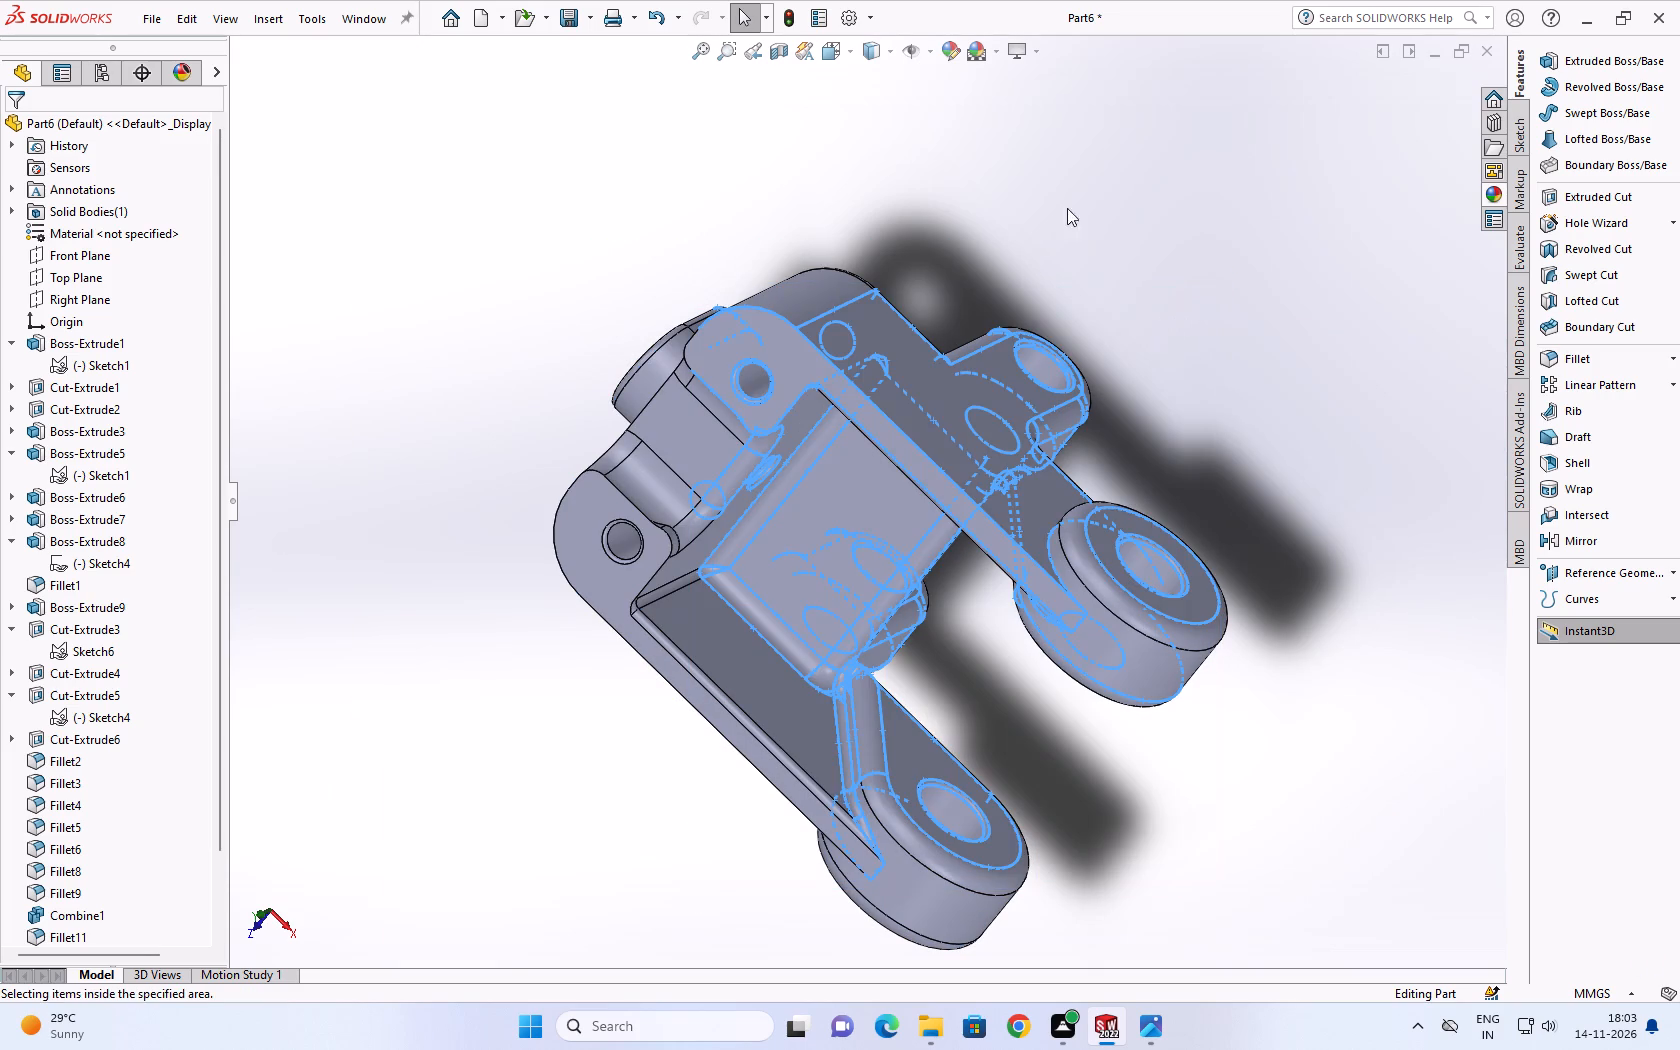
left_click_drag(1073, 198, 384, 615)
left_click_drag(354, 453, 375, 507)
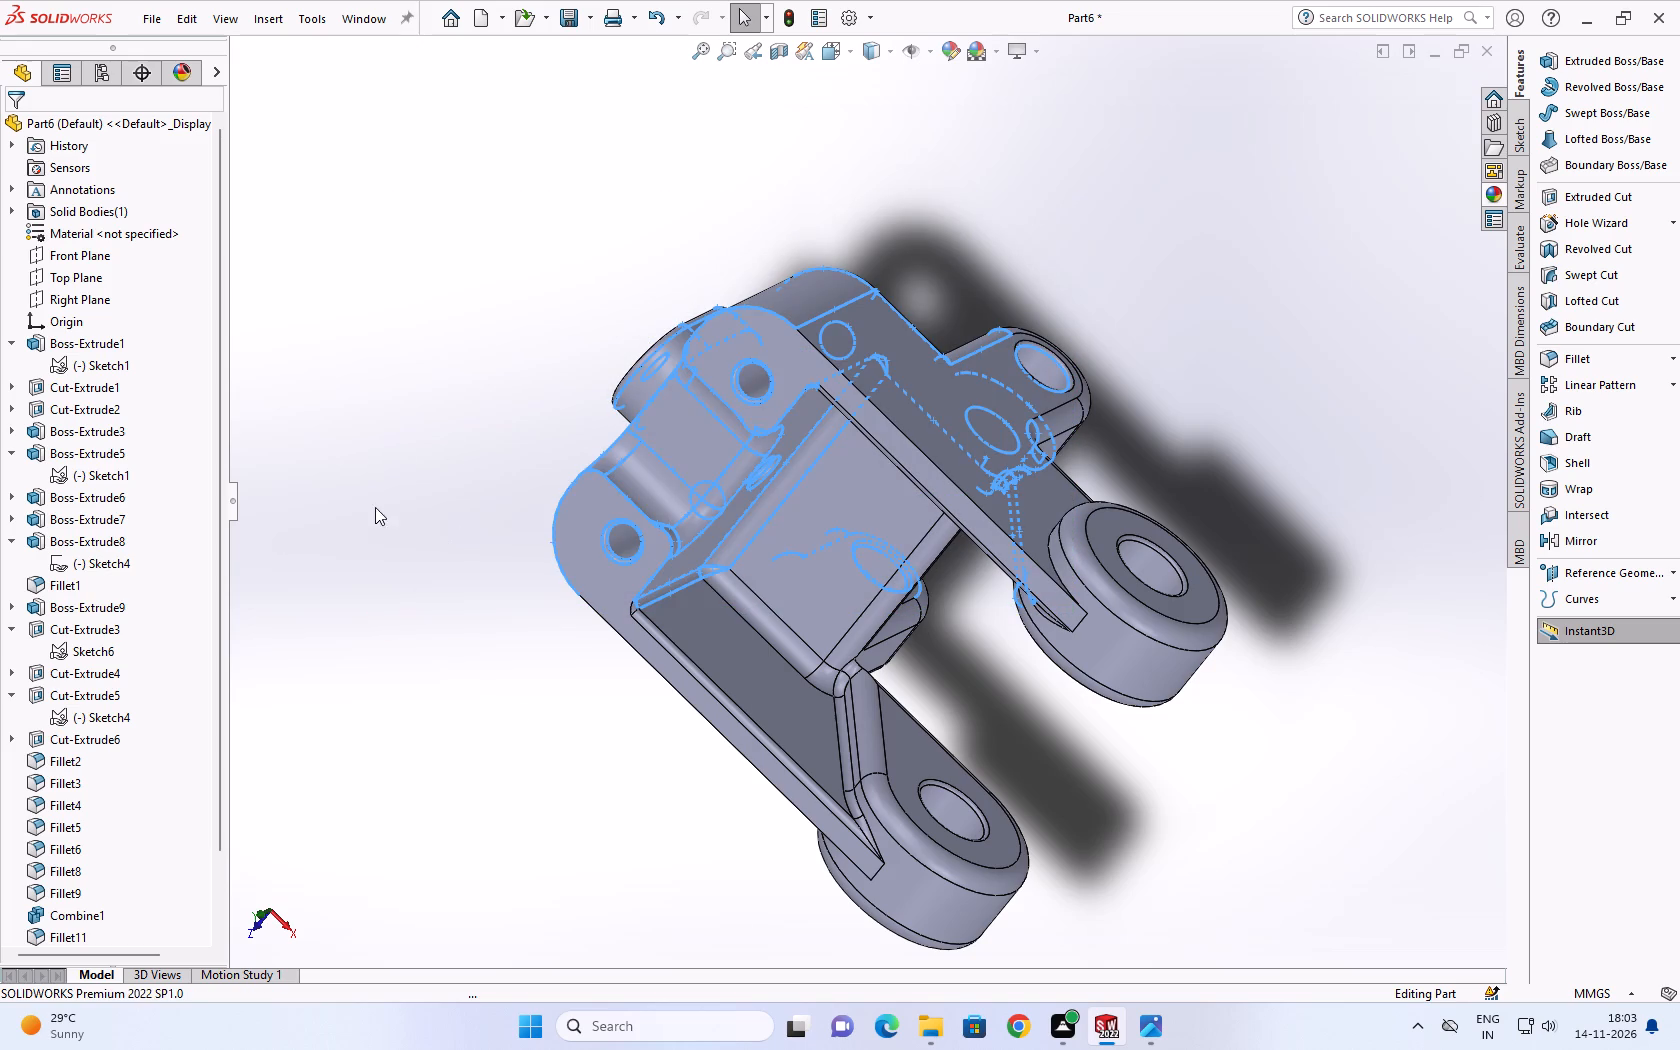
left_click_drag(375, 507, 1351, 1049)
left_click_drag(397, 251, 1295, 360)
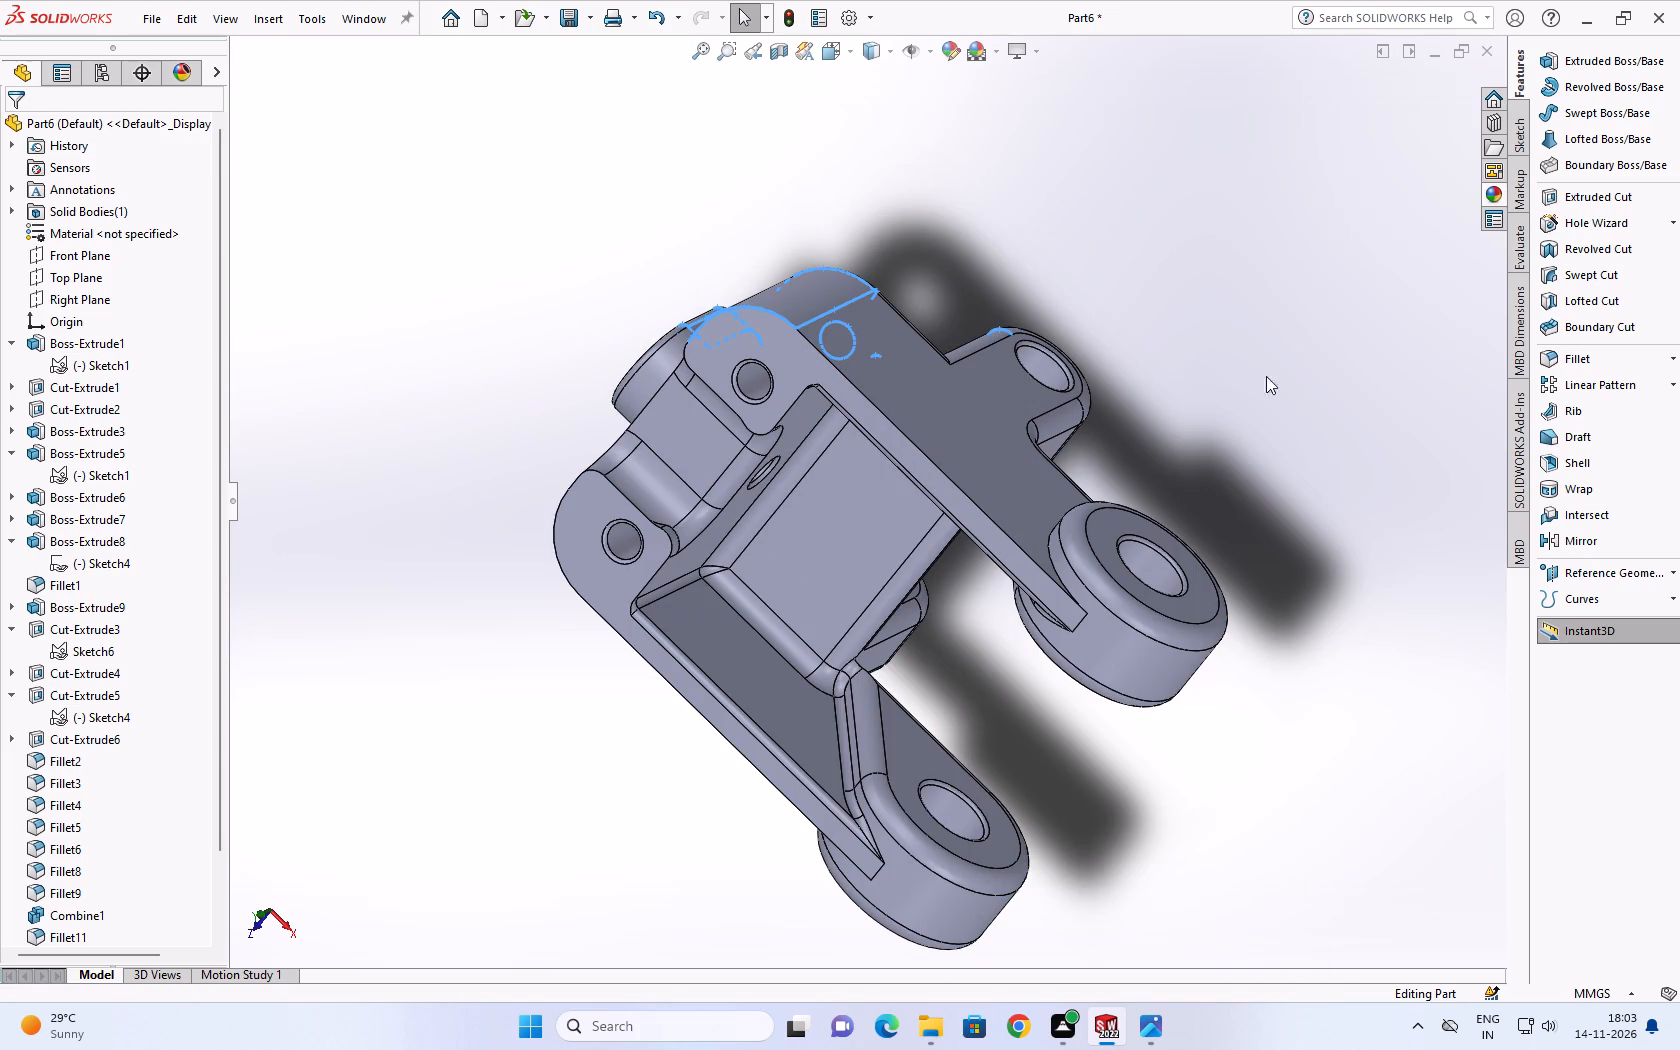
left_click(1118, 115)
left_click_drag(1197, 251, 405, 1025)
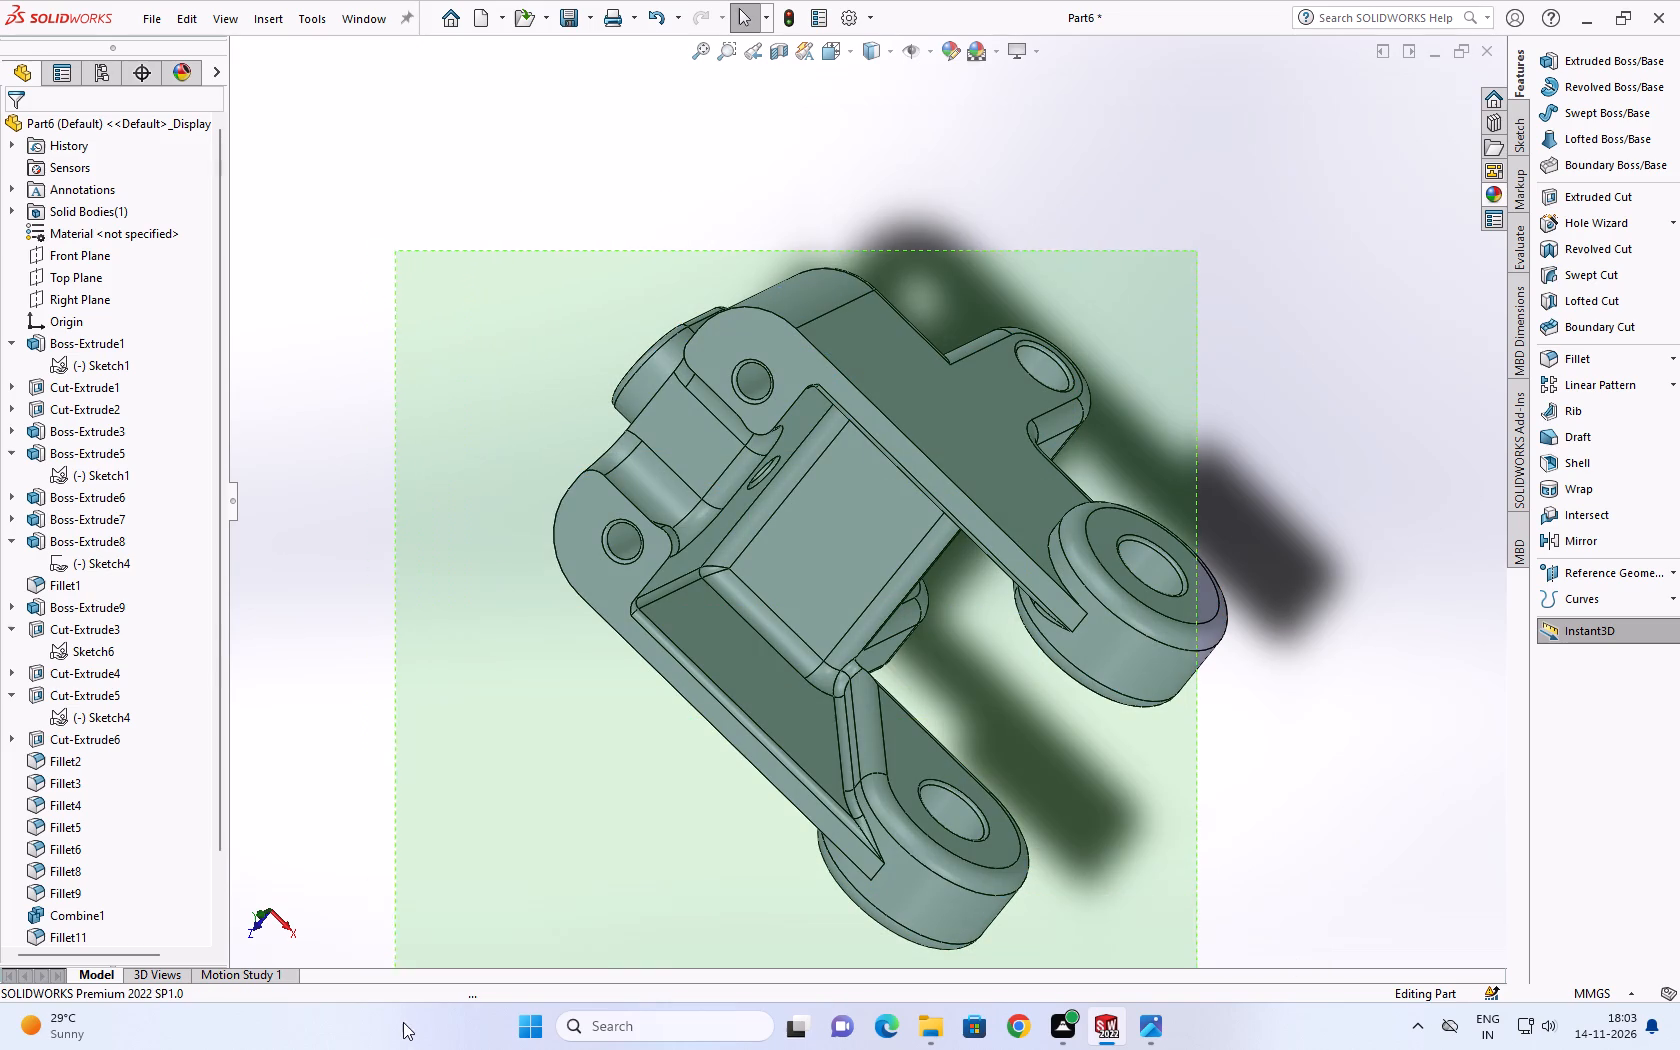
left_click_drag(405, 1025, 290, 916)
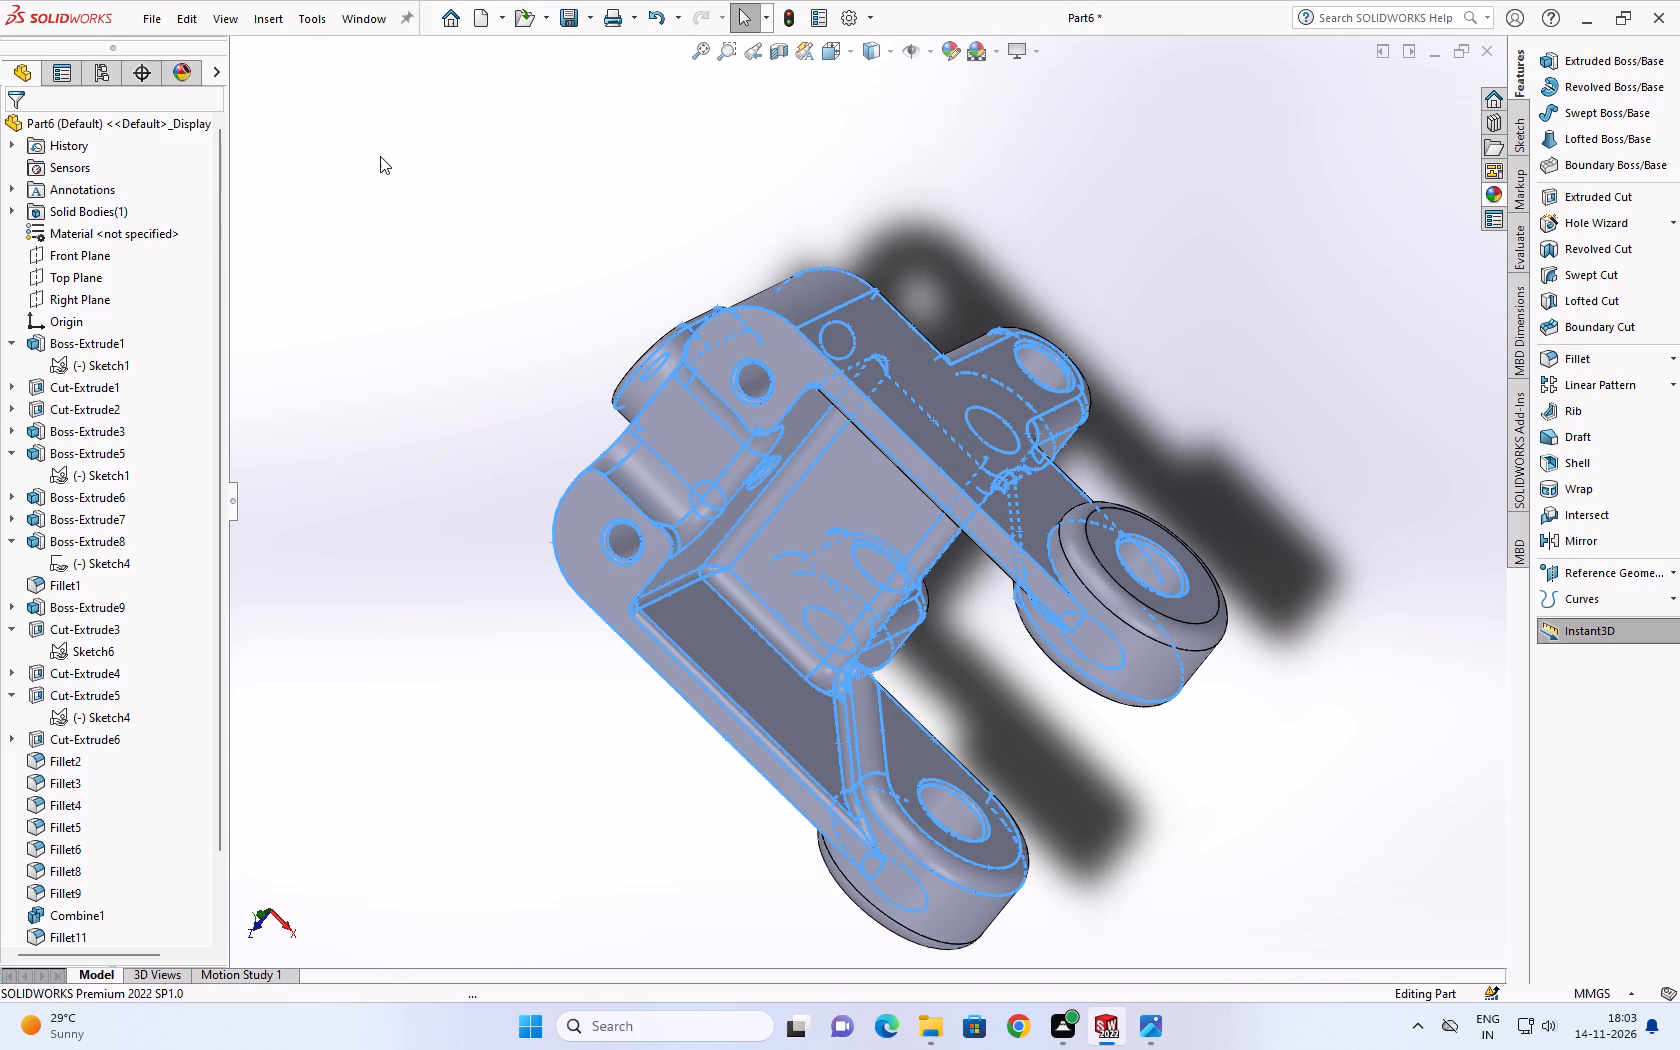
Select the whole bracket's geometry, examine its underside, lugs and closed end, and clear the selection.
left_click_drag(377, 136, 1679, 1049)
middle_click_drag(1320, 859, 1216, 442)
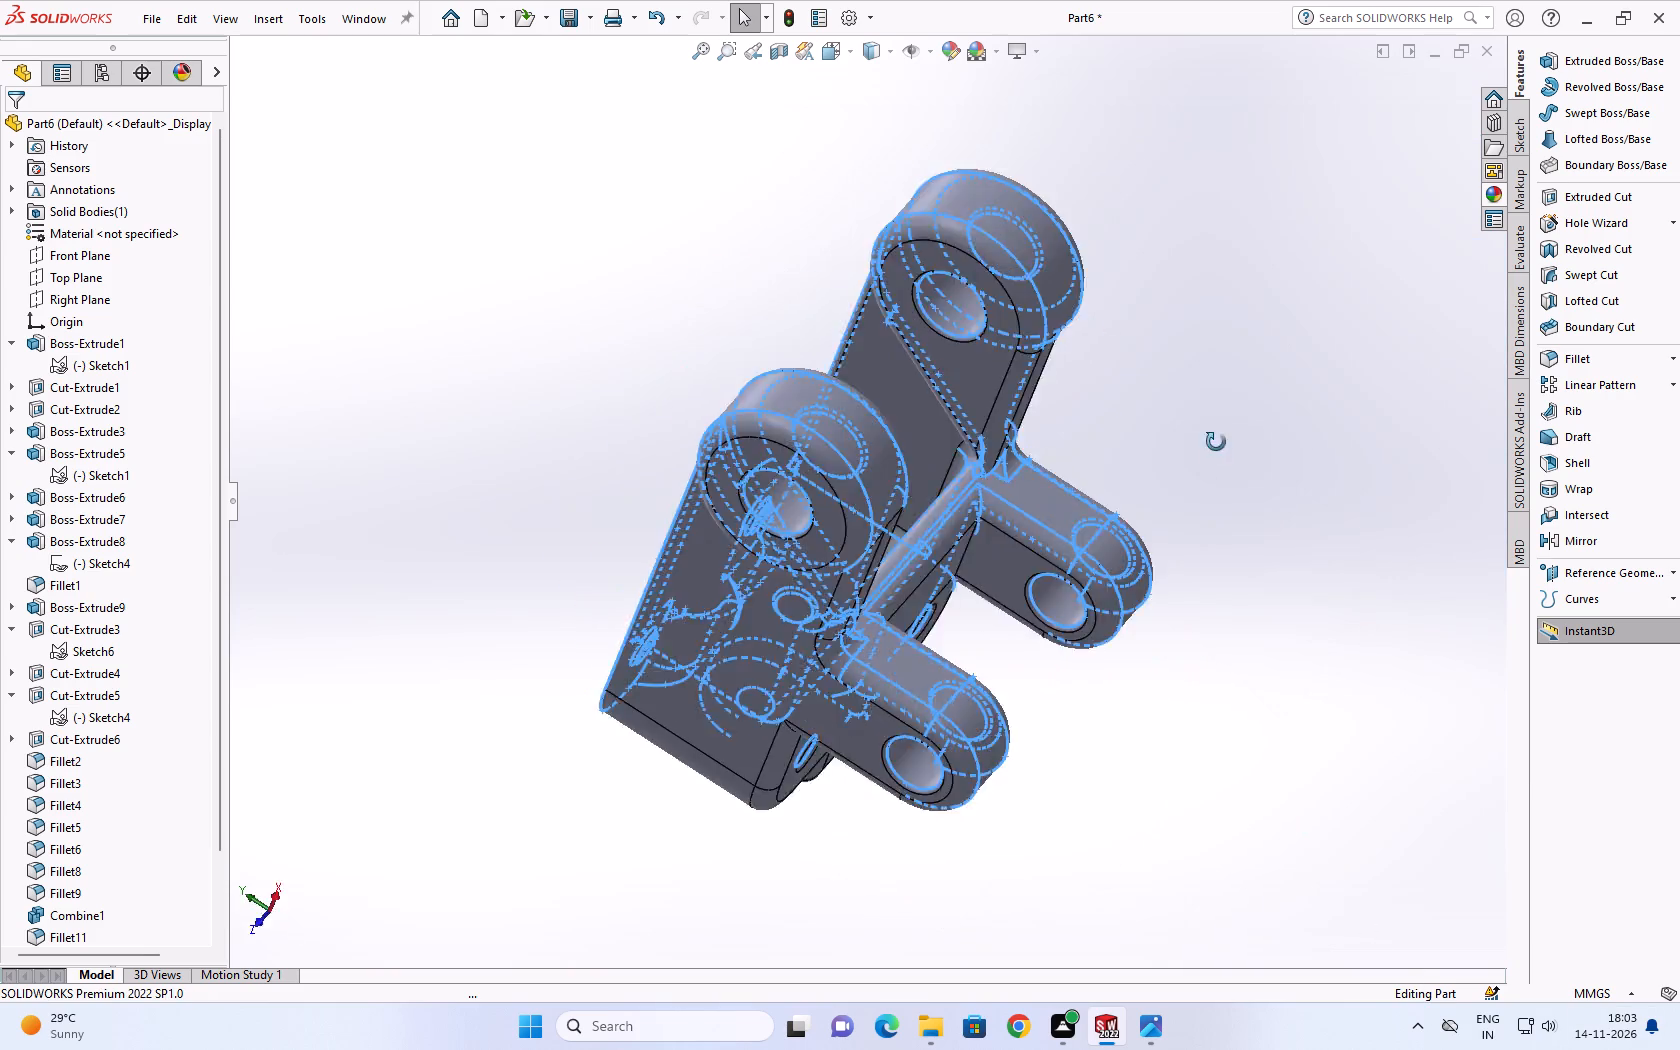
middle_click_drag(1216, 442, 1093, 342)
scroll(1093, 342, "up", 1)
left_click_drag(319, 228, 1587, 974)
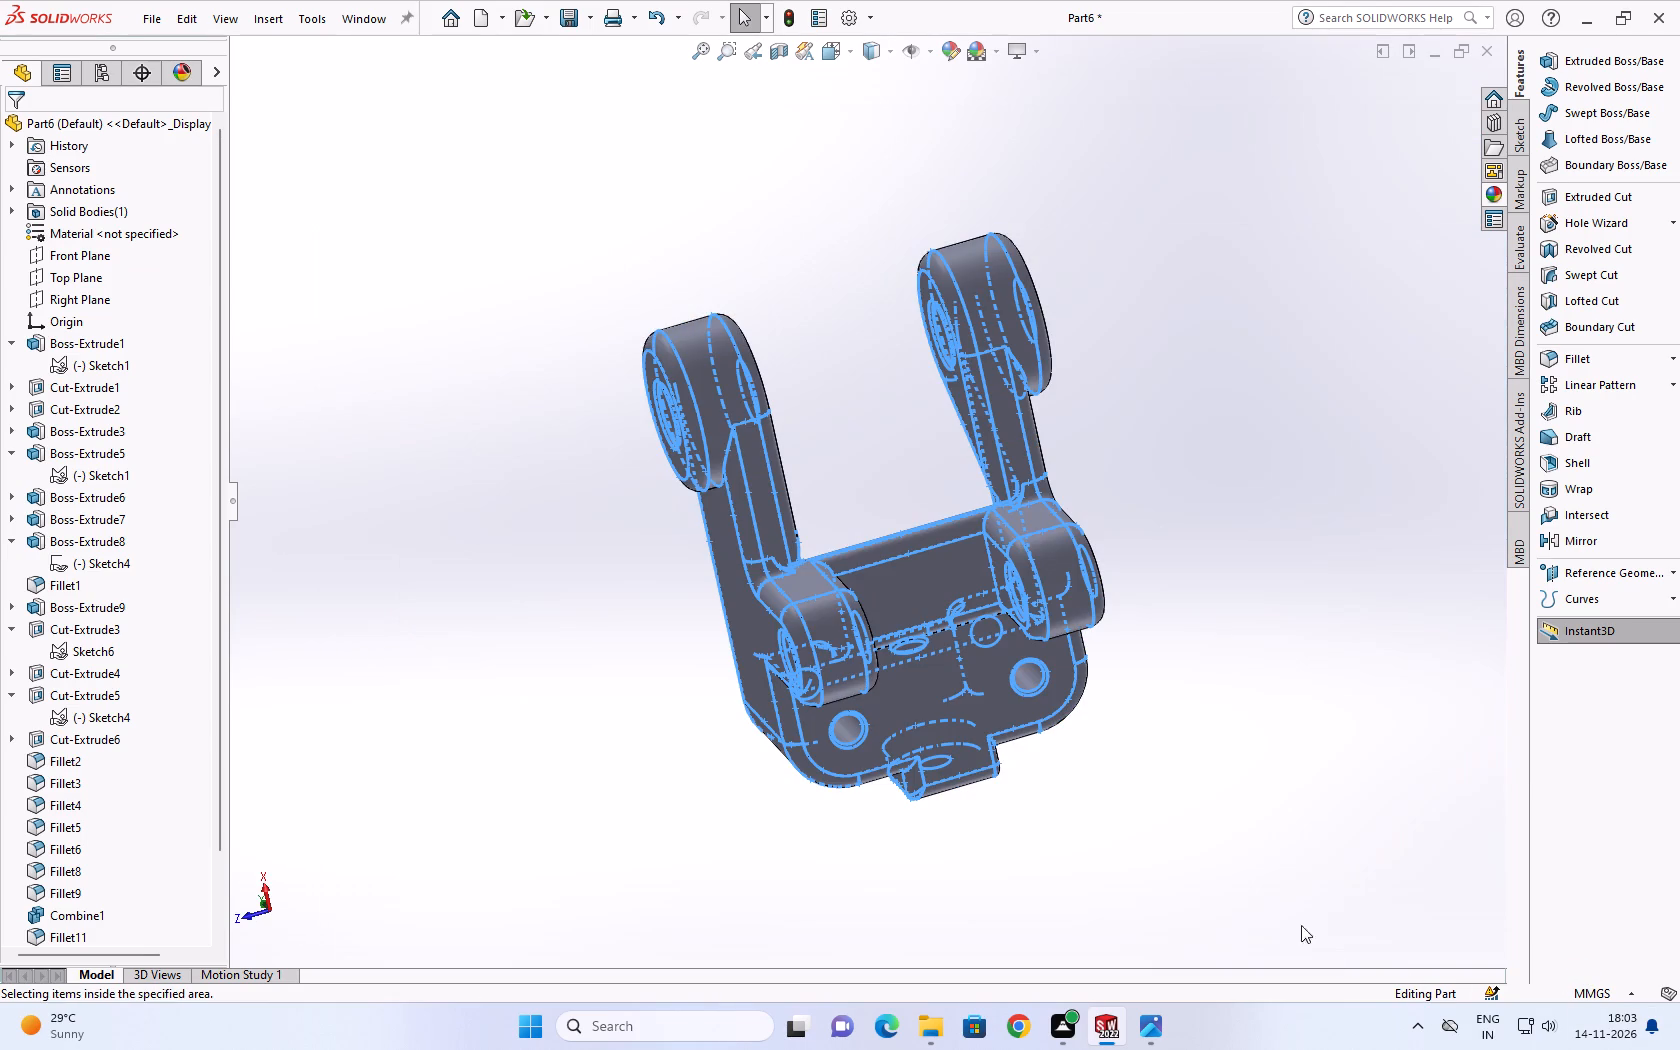
left_click_drag(560, 186, 560, 210)
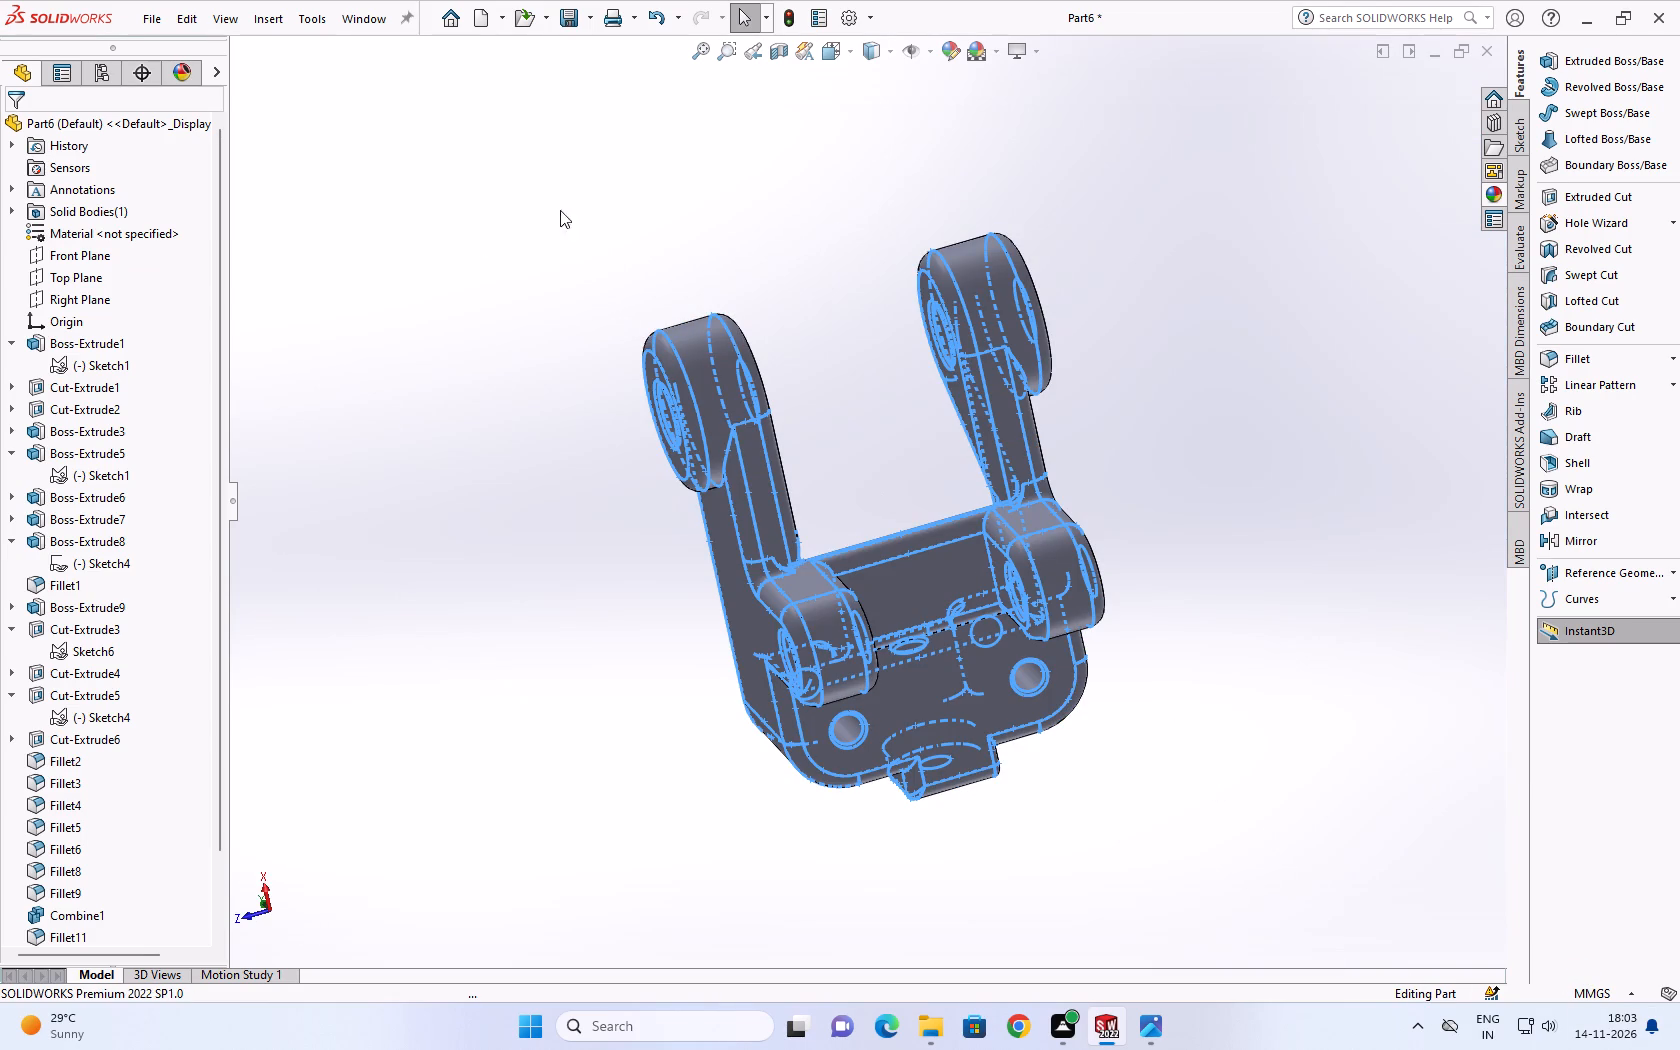
left_click_drag(560, 210, 1481, 983)
scroll(1049, 722, "up", 4)
left_click_drag(1079, 648, 1082, 635)
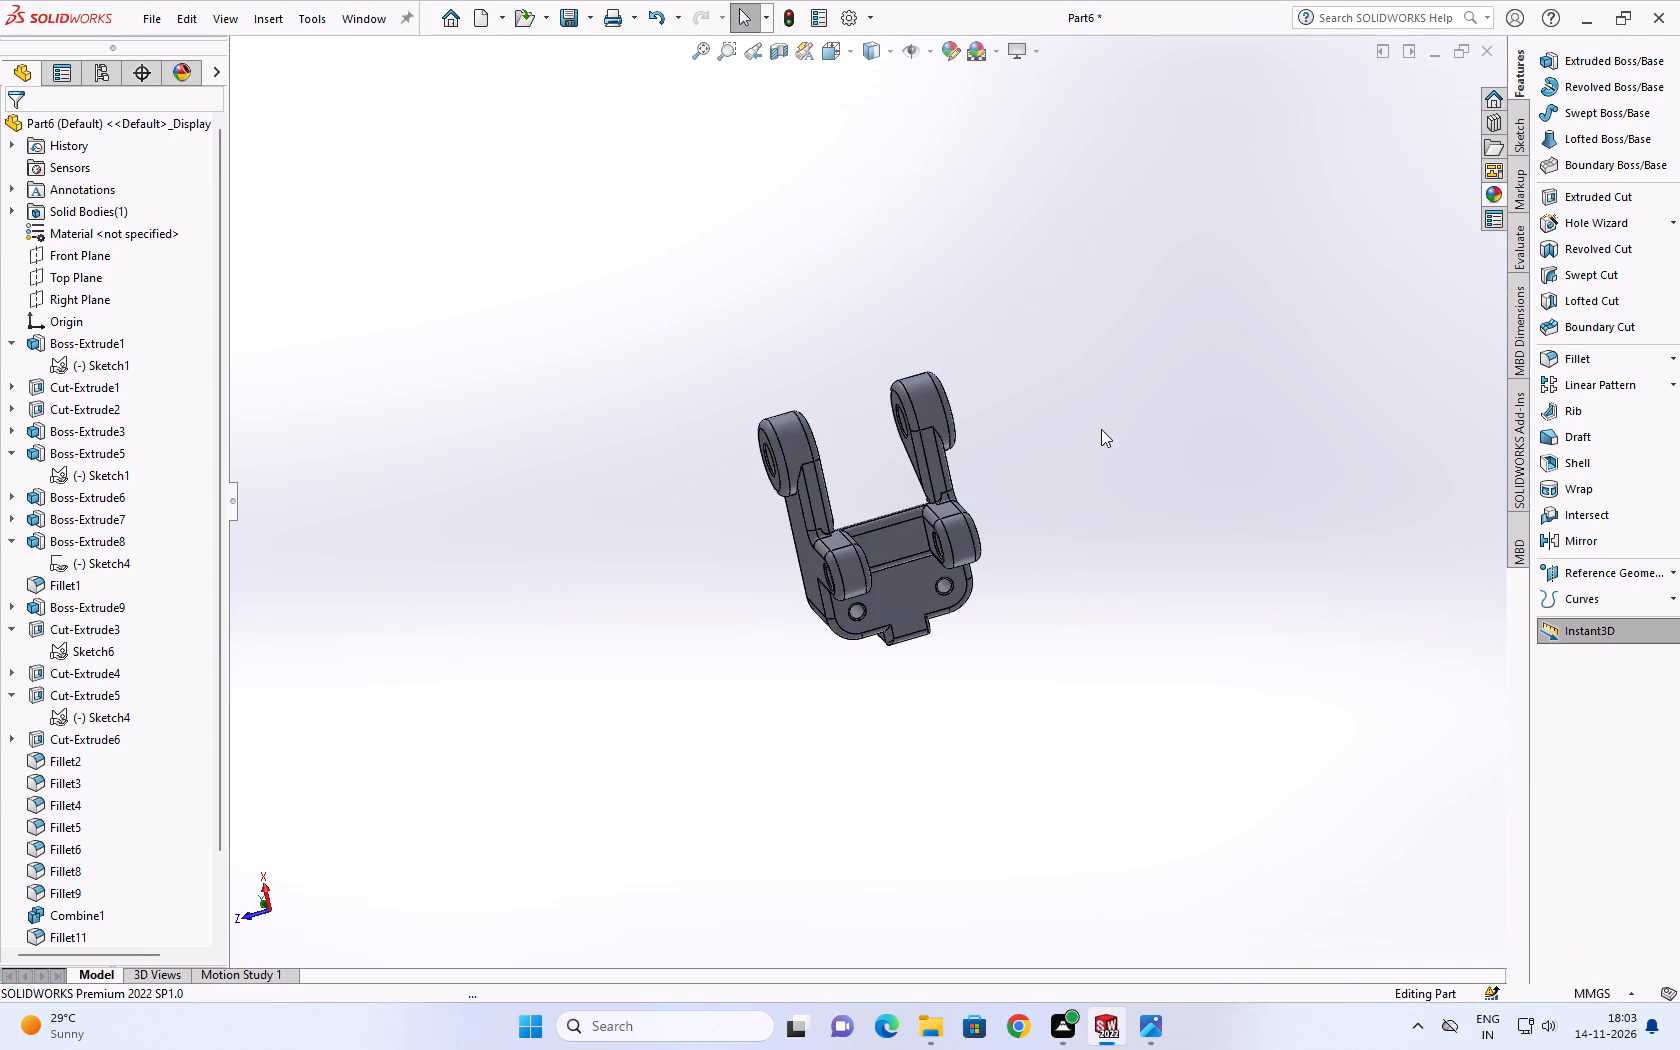
Select the whole bracket's geometry, examine it from its underside and closed end, and clear the selection.
left_click(1103, 422)
left_click_drag(1084, 433, 424, 883)
left_click_drag(600, 352, 1401, 966)
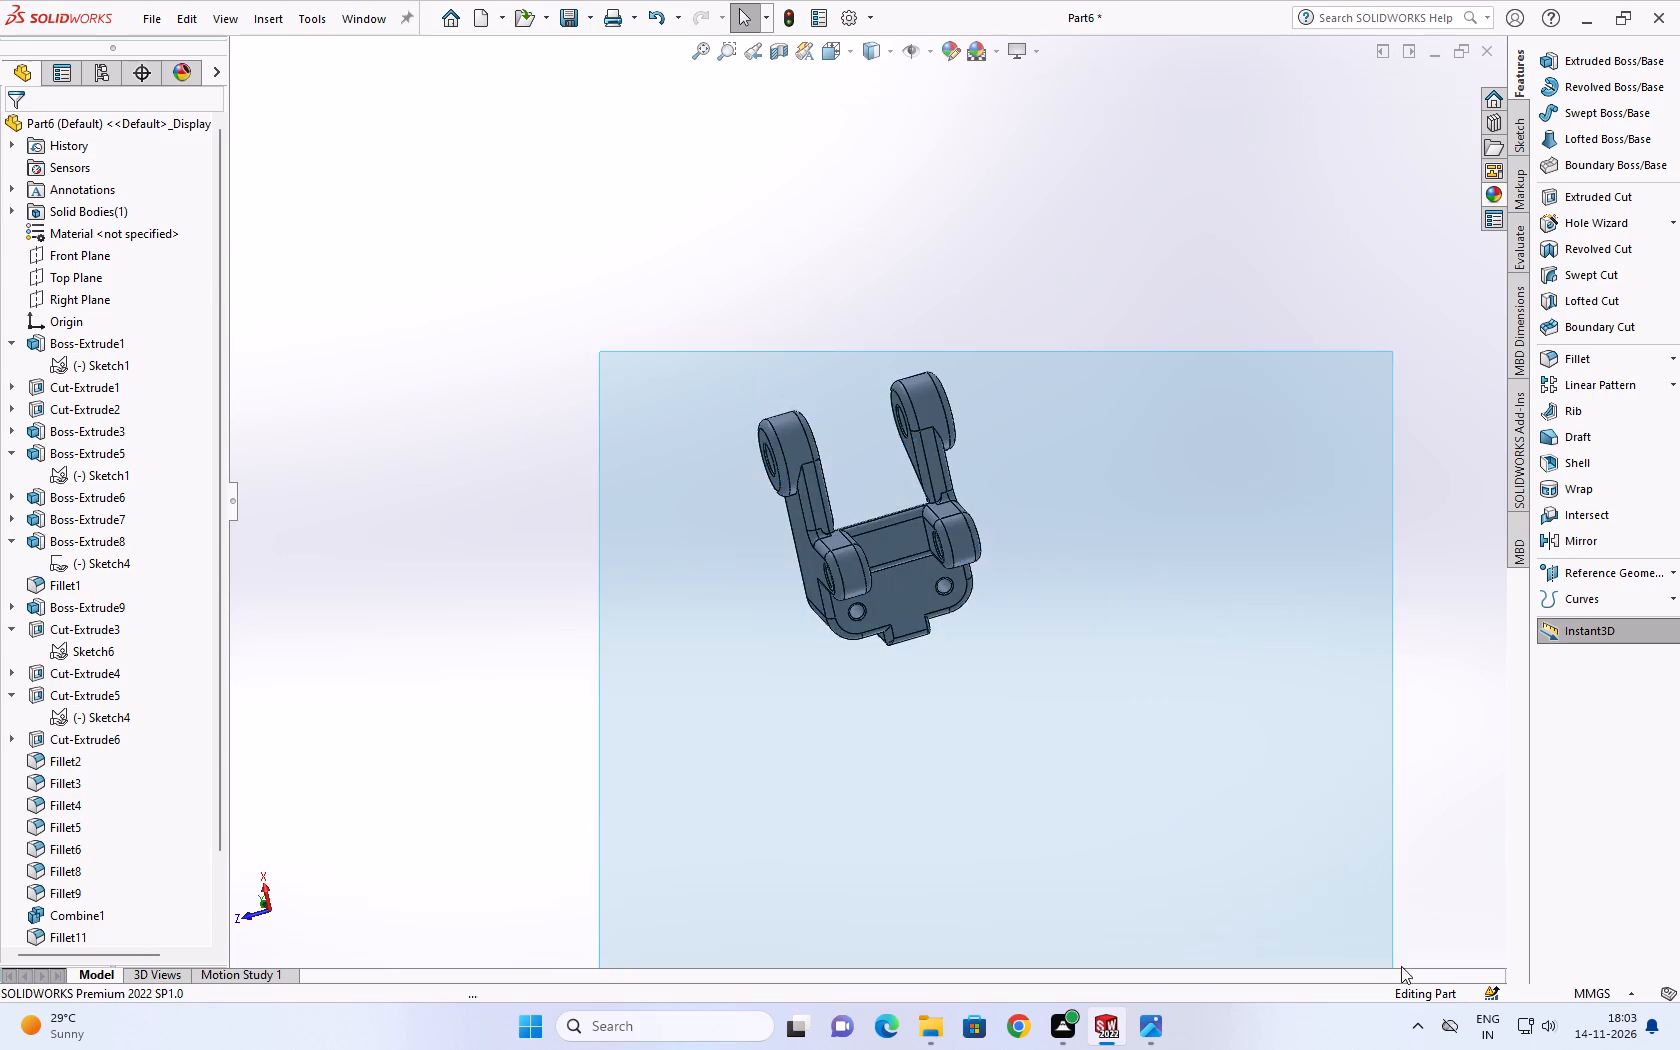
left_click_drag(1401, 966, 1404, 959)
scroll(1349, 795, "up", 4)
scroll(1020, 558, "down", 4)
middle_click_drag(795, 461, 1160, 1048)
scroll(488, 412, "up", 3)
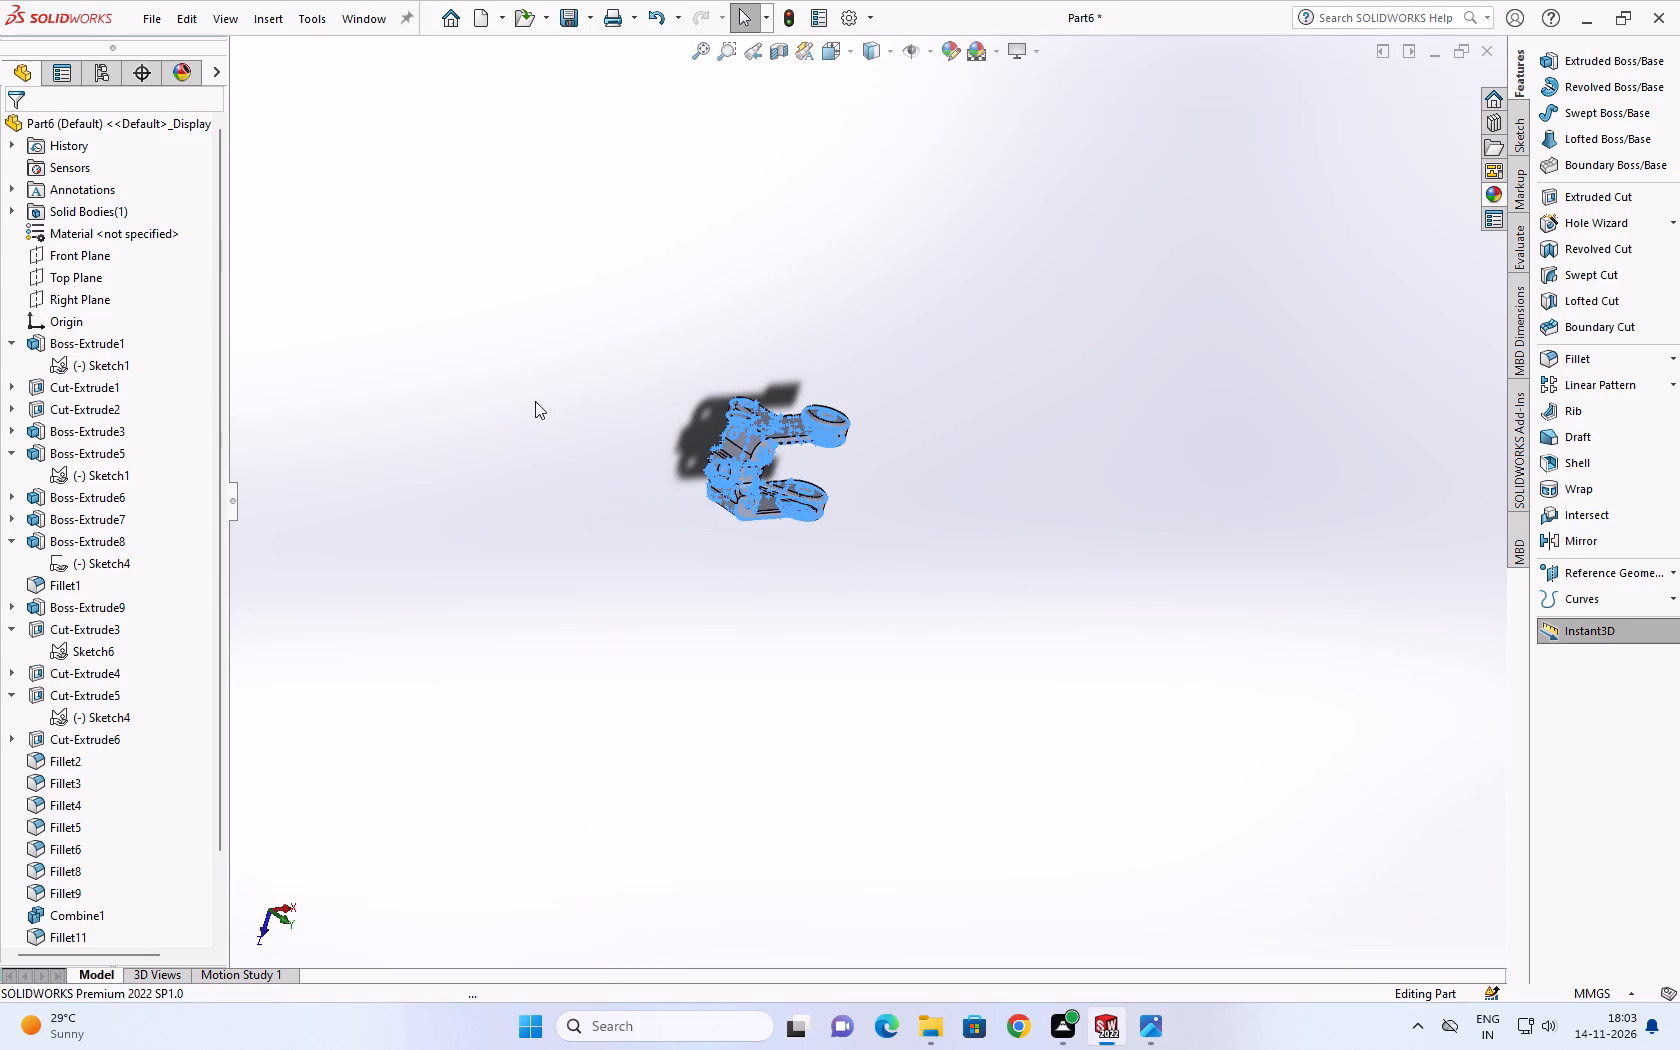
left_click_drag(570, 382, 579, 377)
left_click_drag(686, 327, 1013, 678)
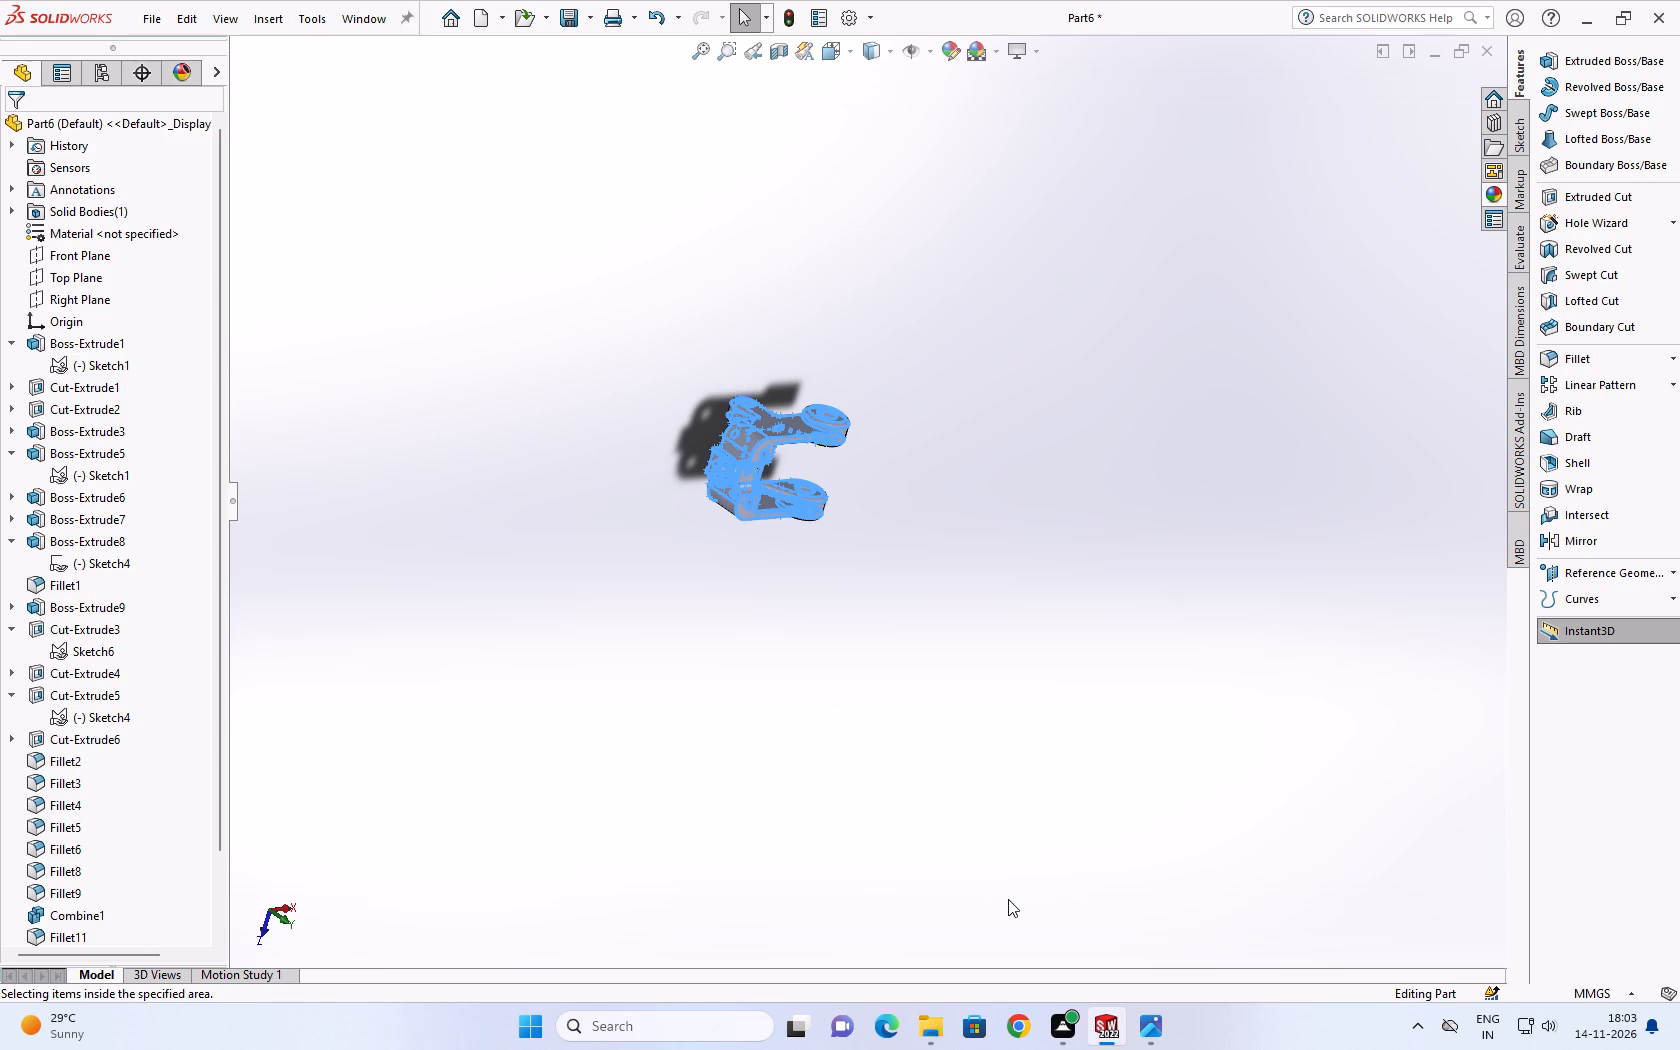
scroll(990, 903, "up", 3)
left_click(899, 428)
Examine the bracket's pocket, arm bosses and lugs up close from its open upper side.
scroll(829, 435, "down", 3)
middle_click_drag(827, 516, 825, 516)
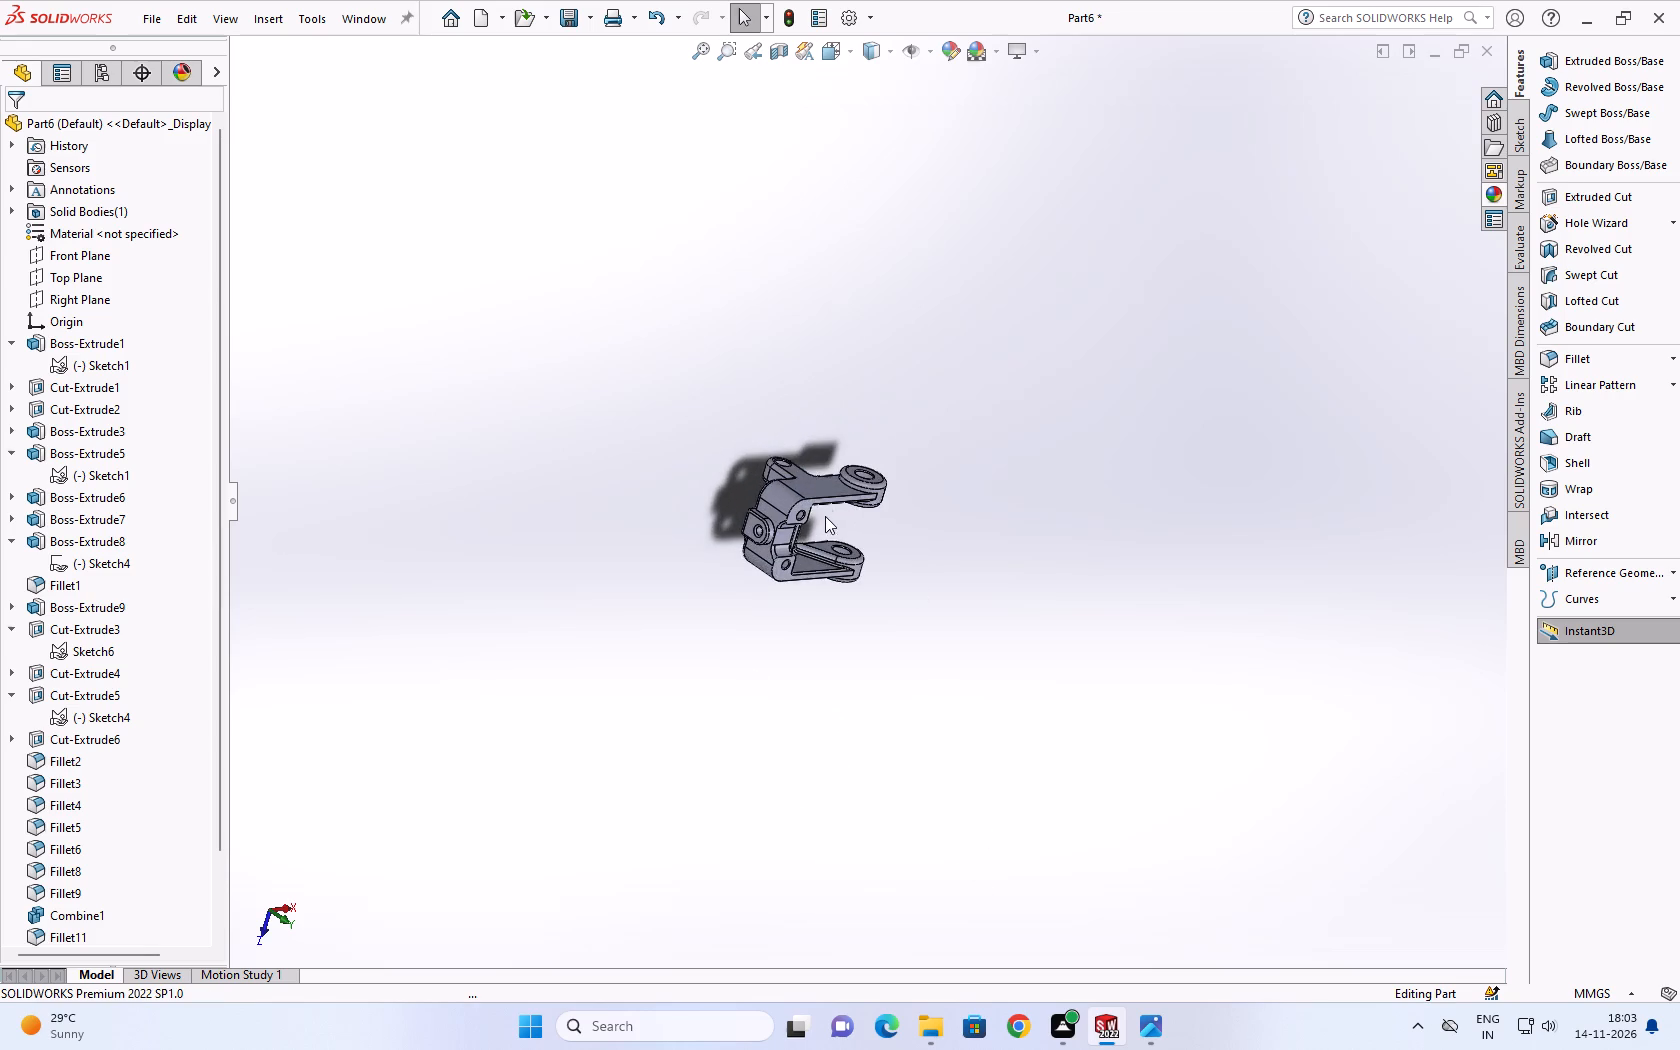
middle_click_drag(825, 516, 681, 261)
scroll(806, 504, "up", 2)
scroll(811, 501, "down", 3)
scroll(772, 428, "down", 3)
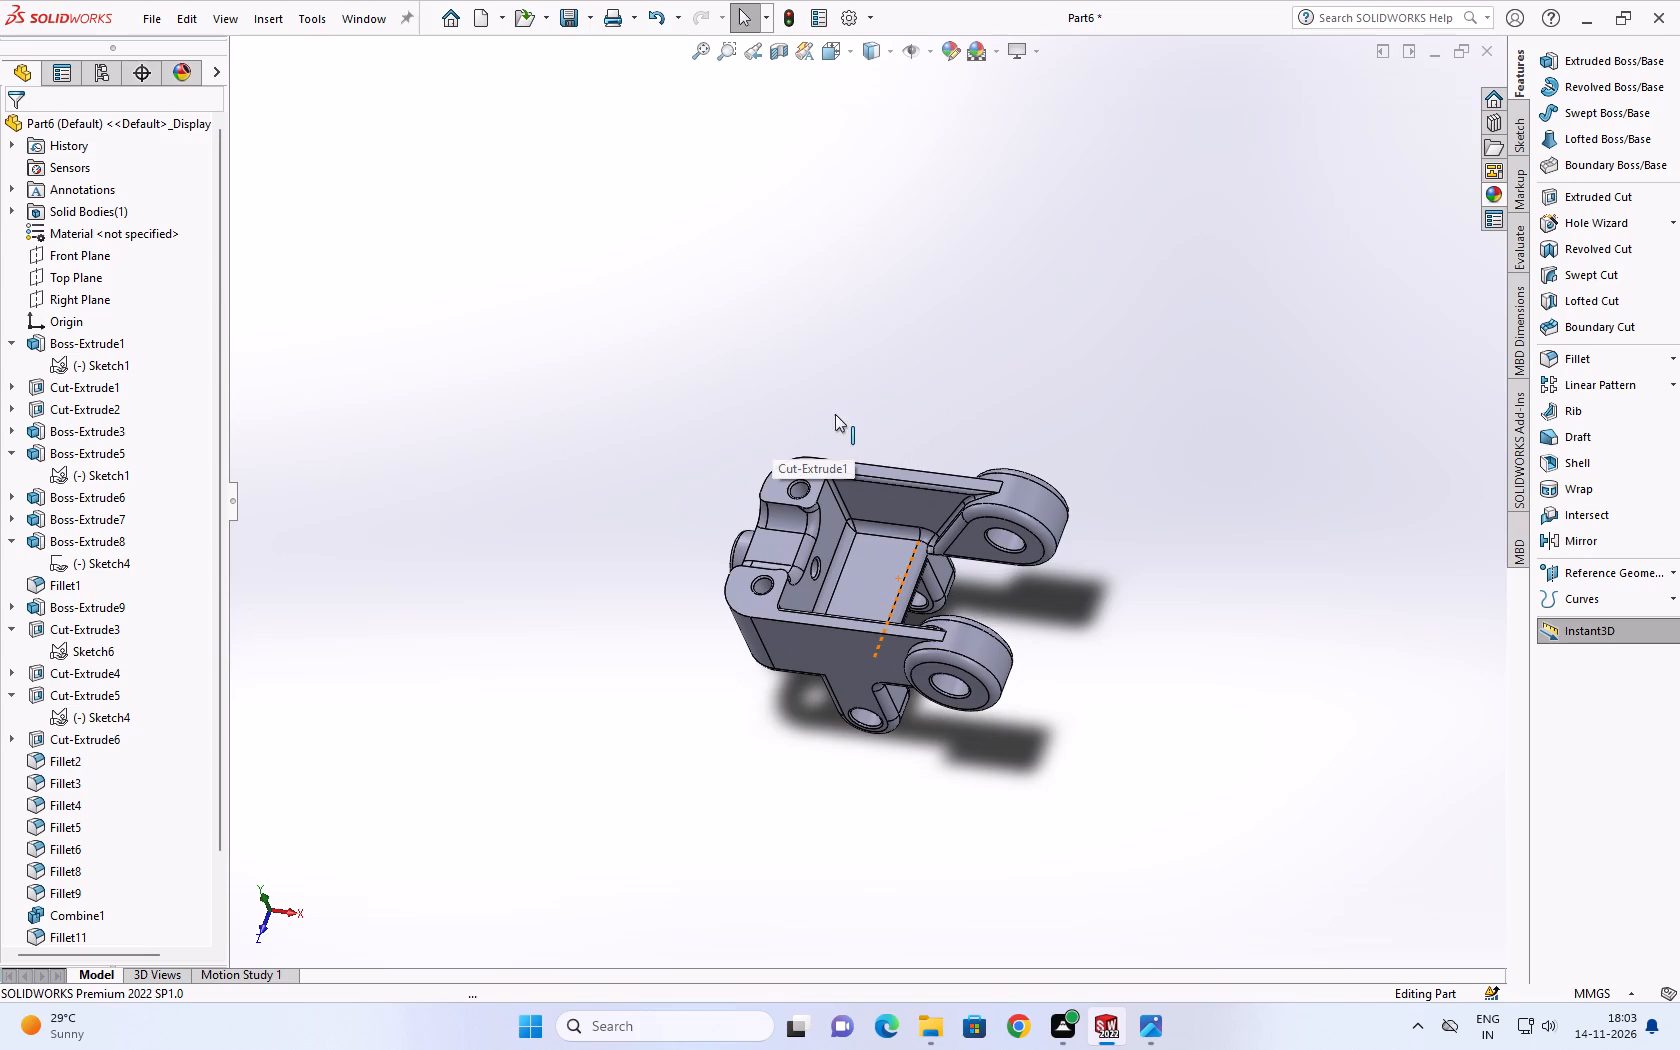
scroll(837, 425, "down", 2)
left_click_drag(605, 305, 1486, 897)
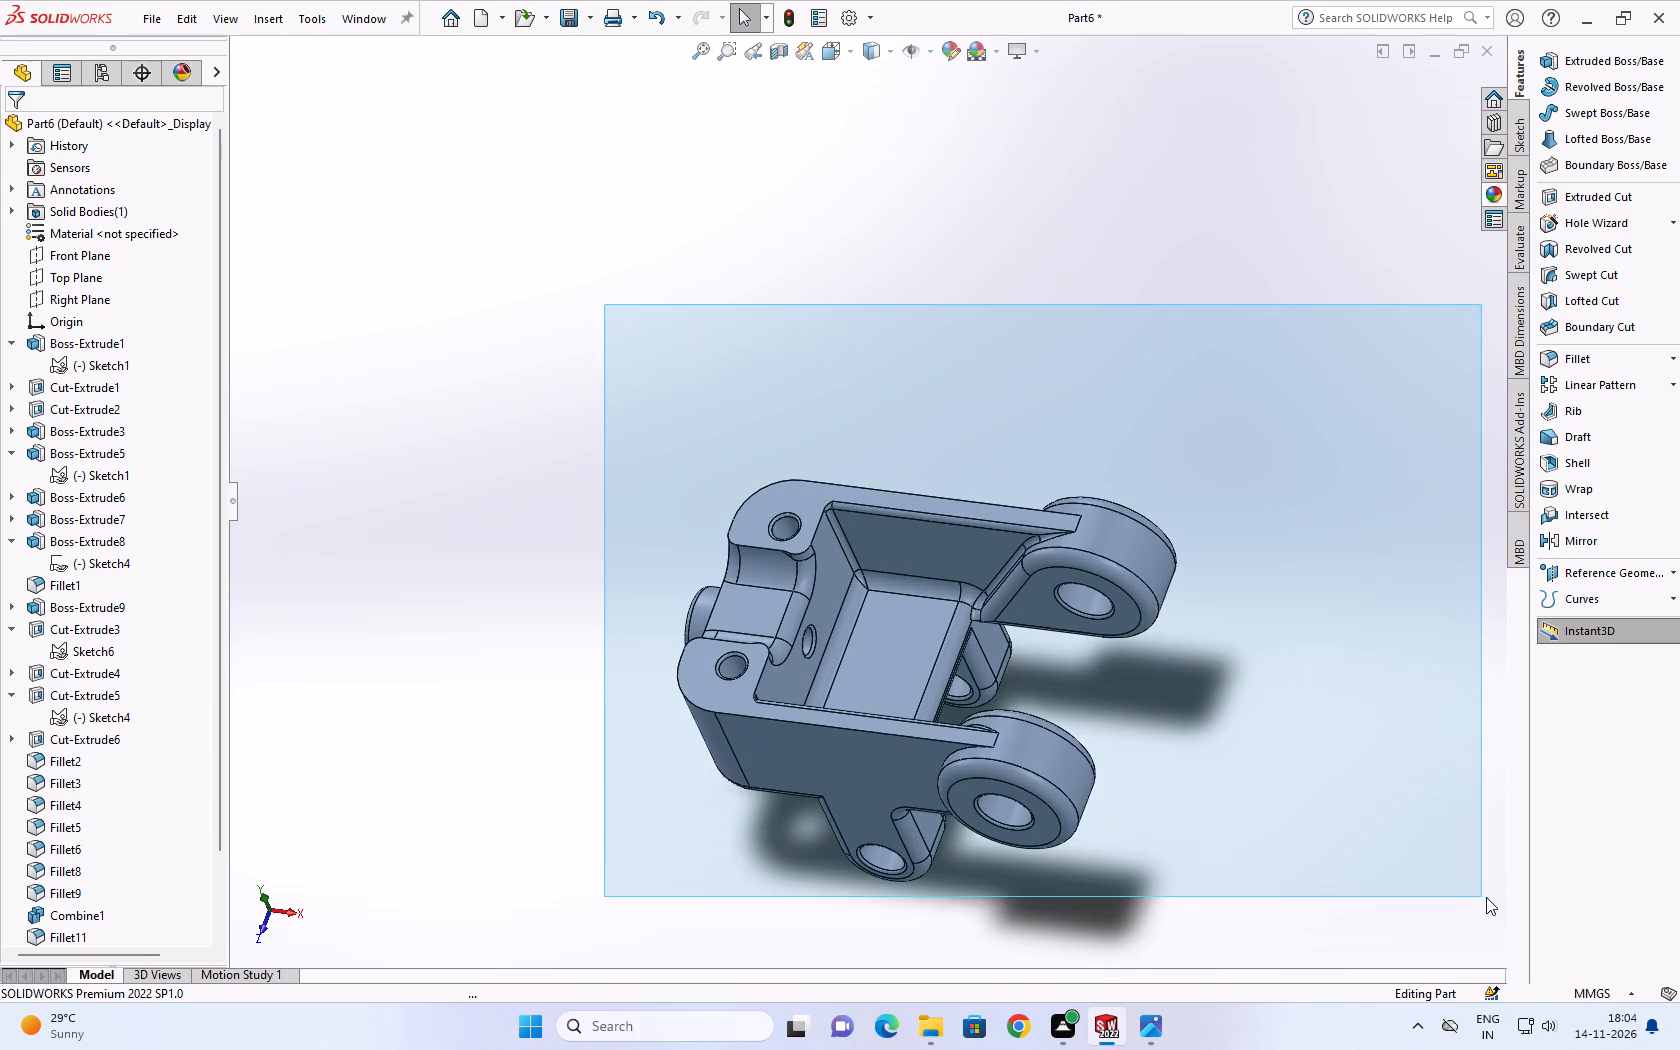
left_click_drag(1486, 897, 1491, 953)
scroll(926, 715, "up", 2)
left_click(604, 491)
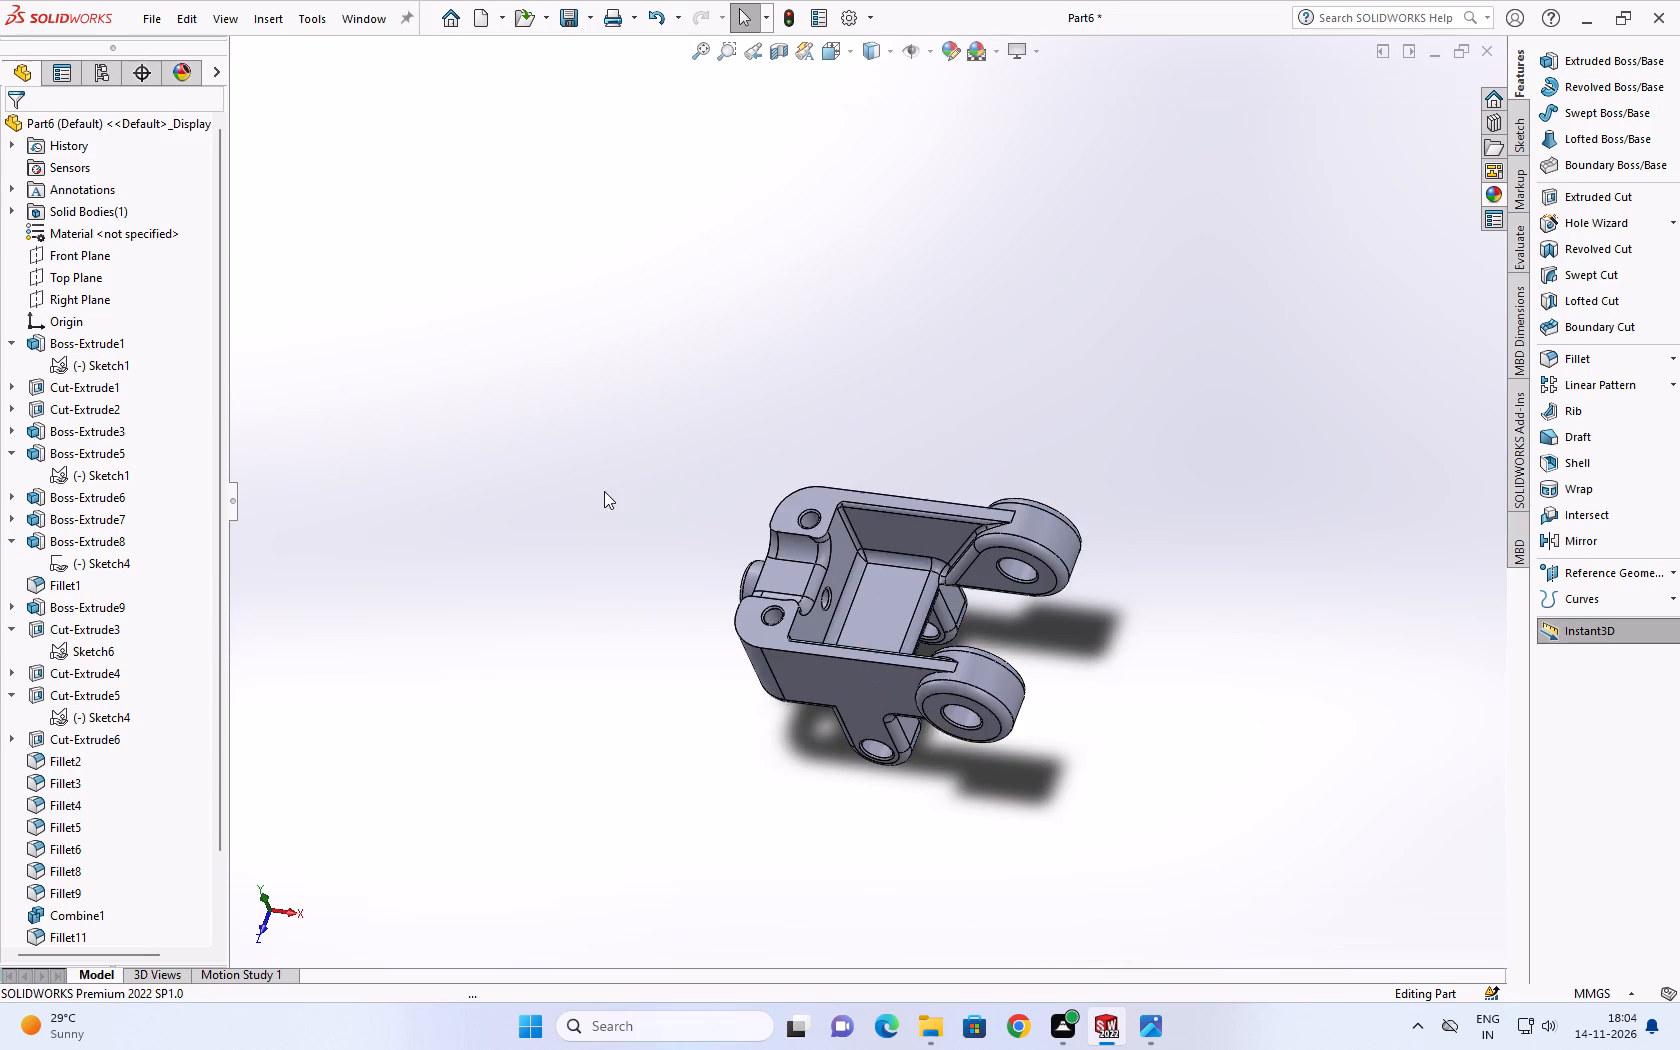
scroll(677, 576, "down", 2)
scroll(1123, 741, "up", 3)
scroll(1136, 725, "down", 2)
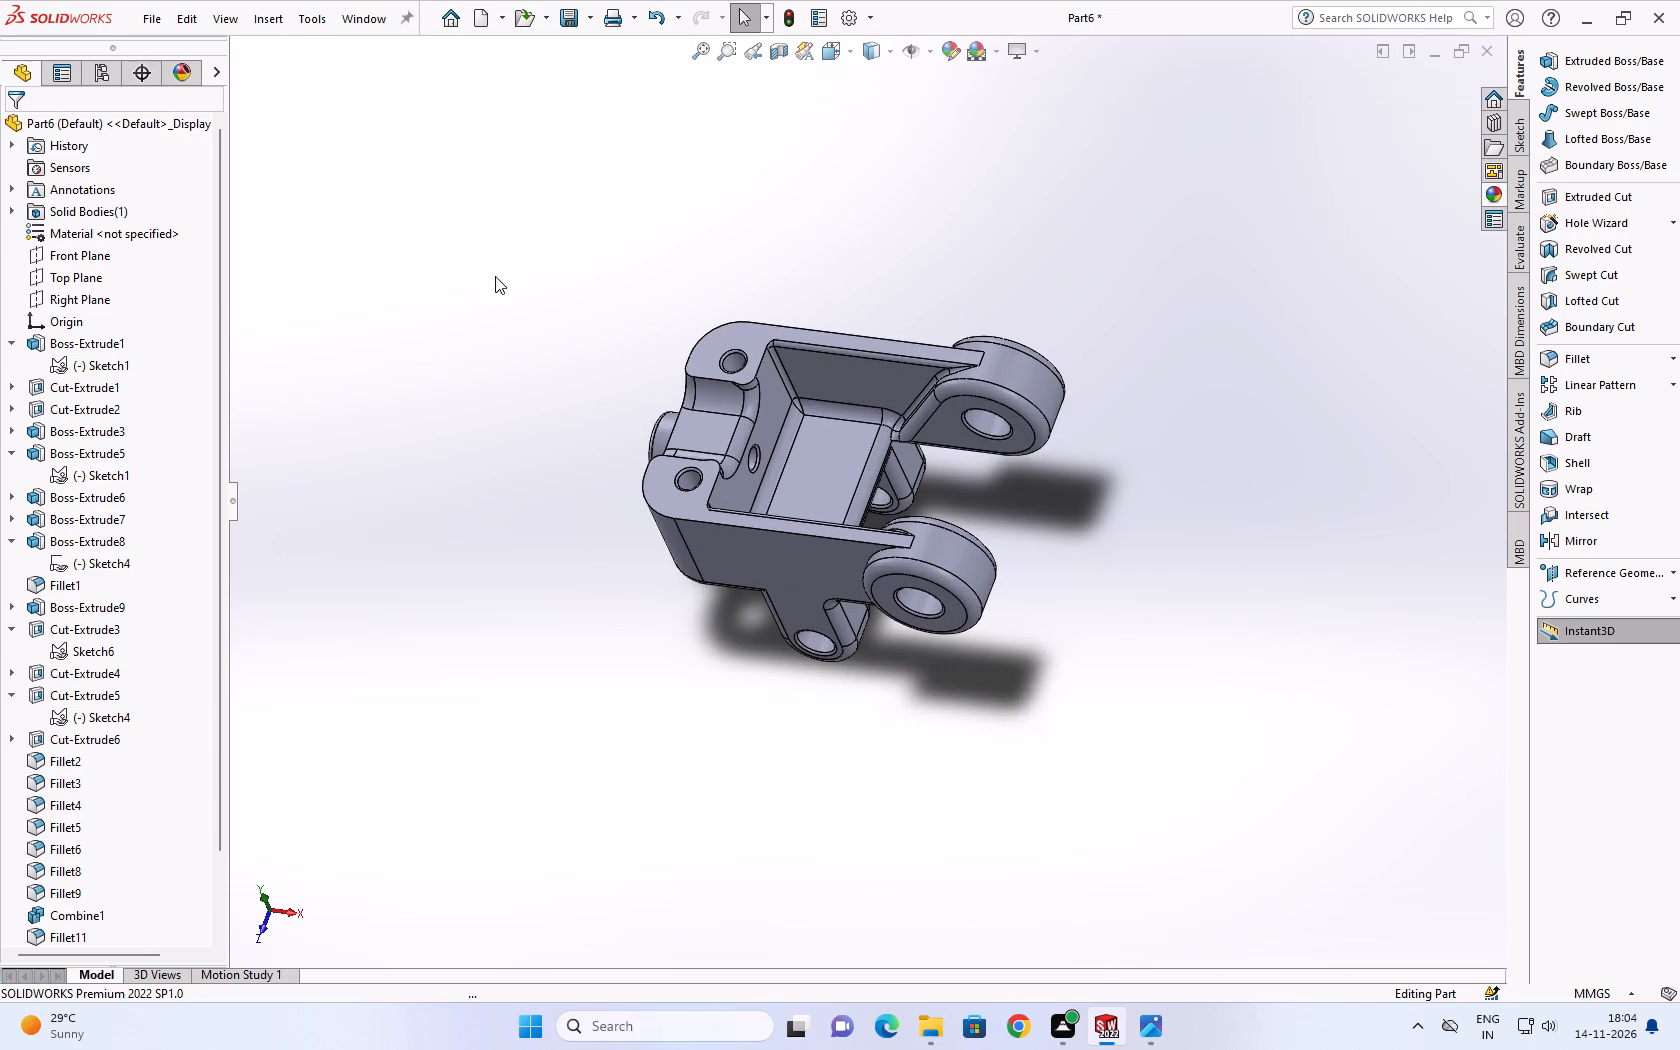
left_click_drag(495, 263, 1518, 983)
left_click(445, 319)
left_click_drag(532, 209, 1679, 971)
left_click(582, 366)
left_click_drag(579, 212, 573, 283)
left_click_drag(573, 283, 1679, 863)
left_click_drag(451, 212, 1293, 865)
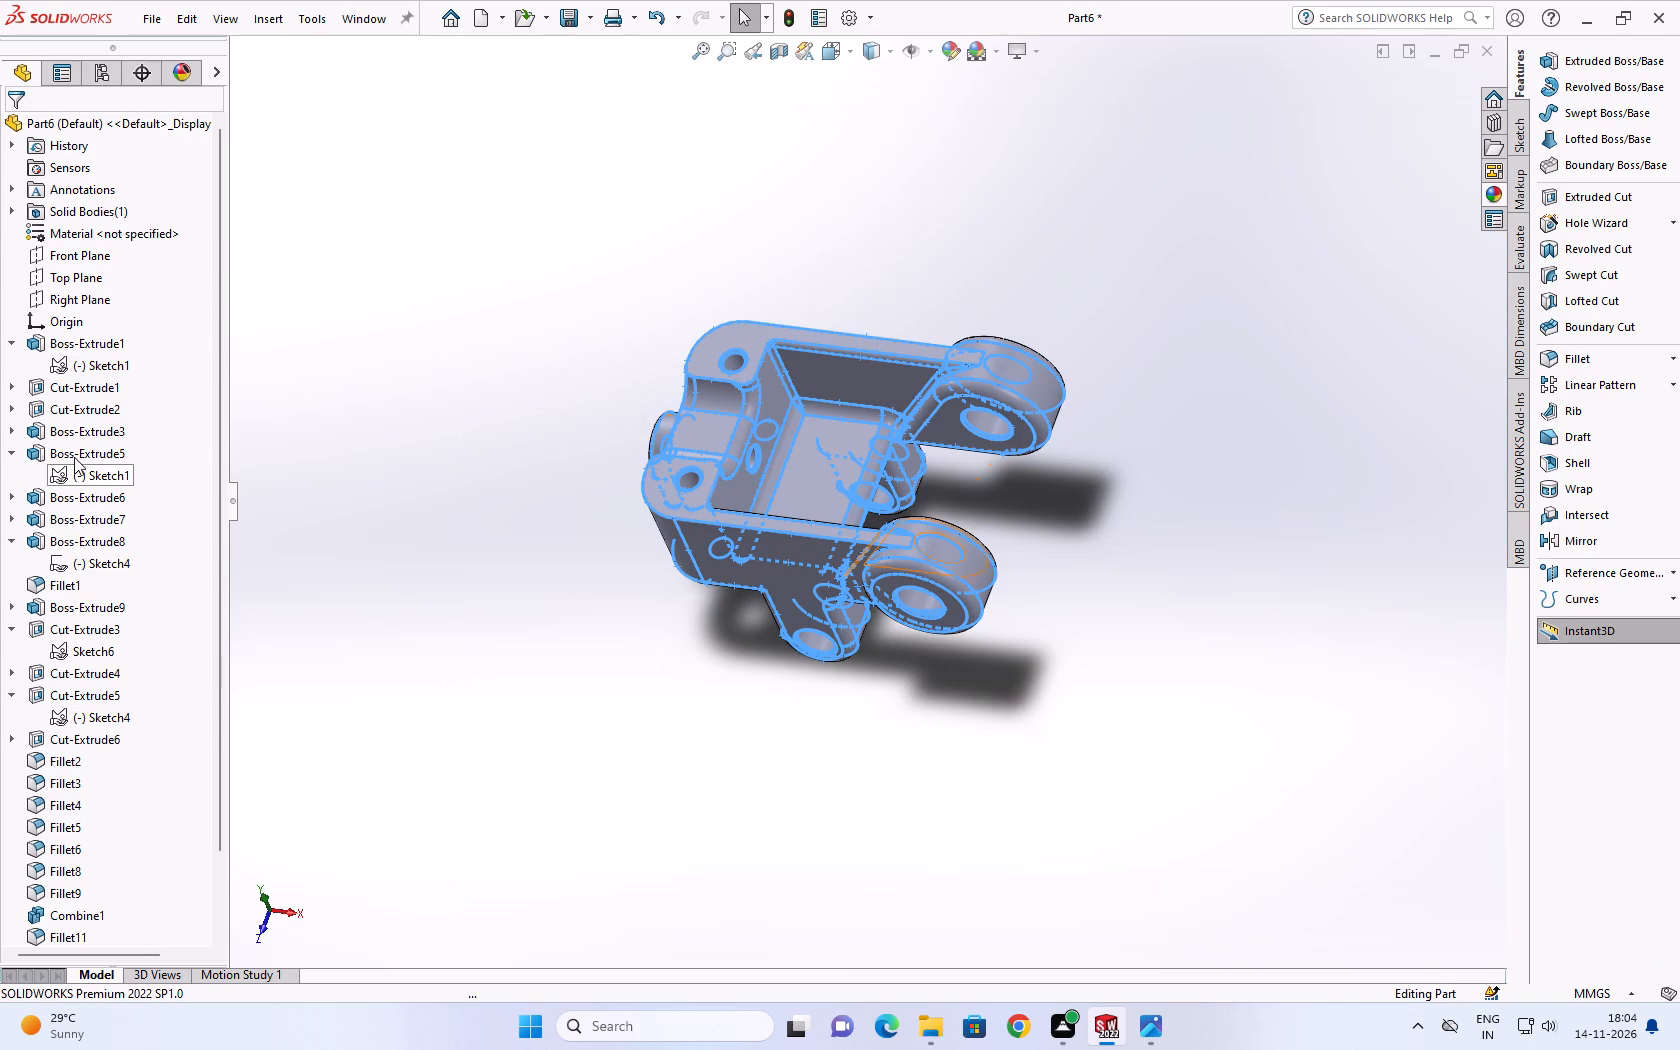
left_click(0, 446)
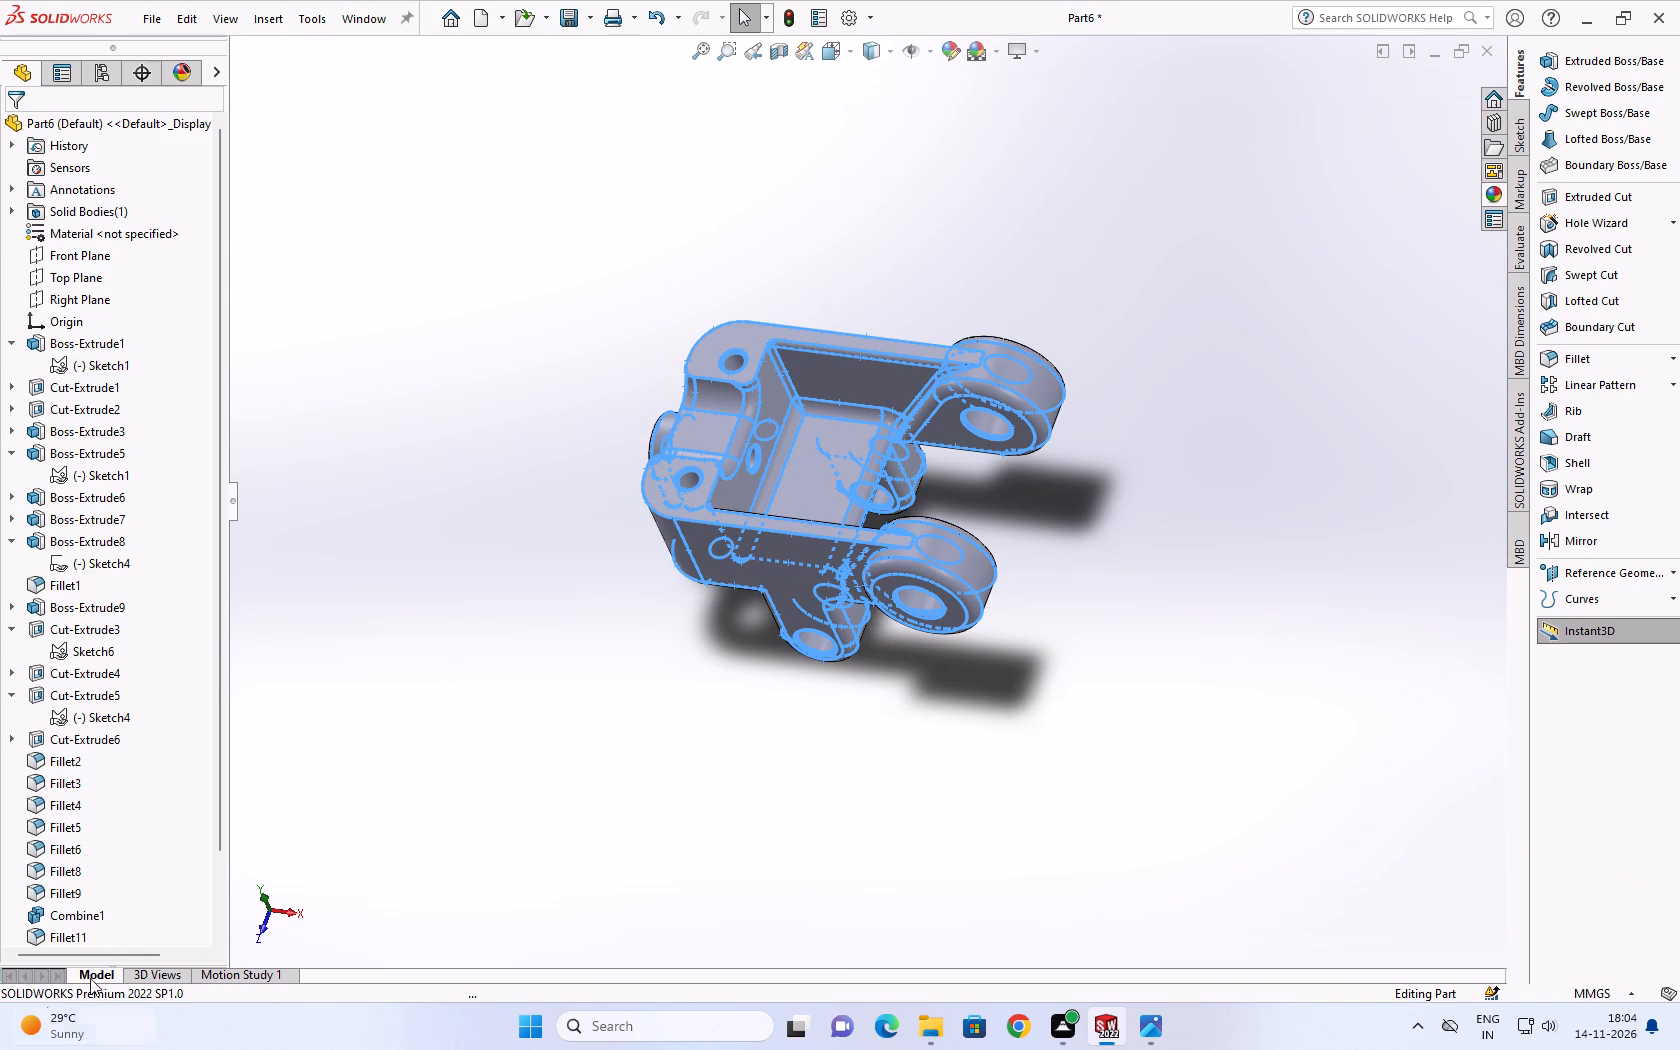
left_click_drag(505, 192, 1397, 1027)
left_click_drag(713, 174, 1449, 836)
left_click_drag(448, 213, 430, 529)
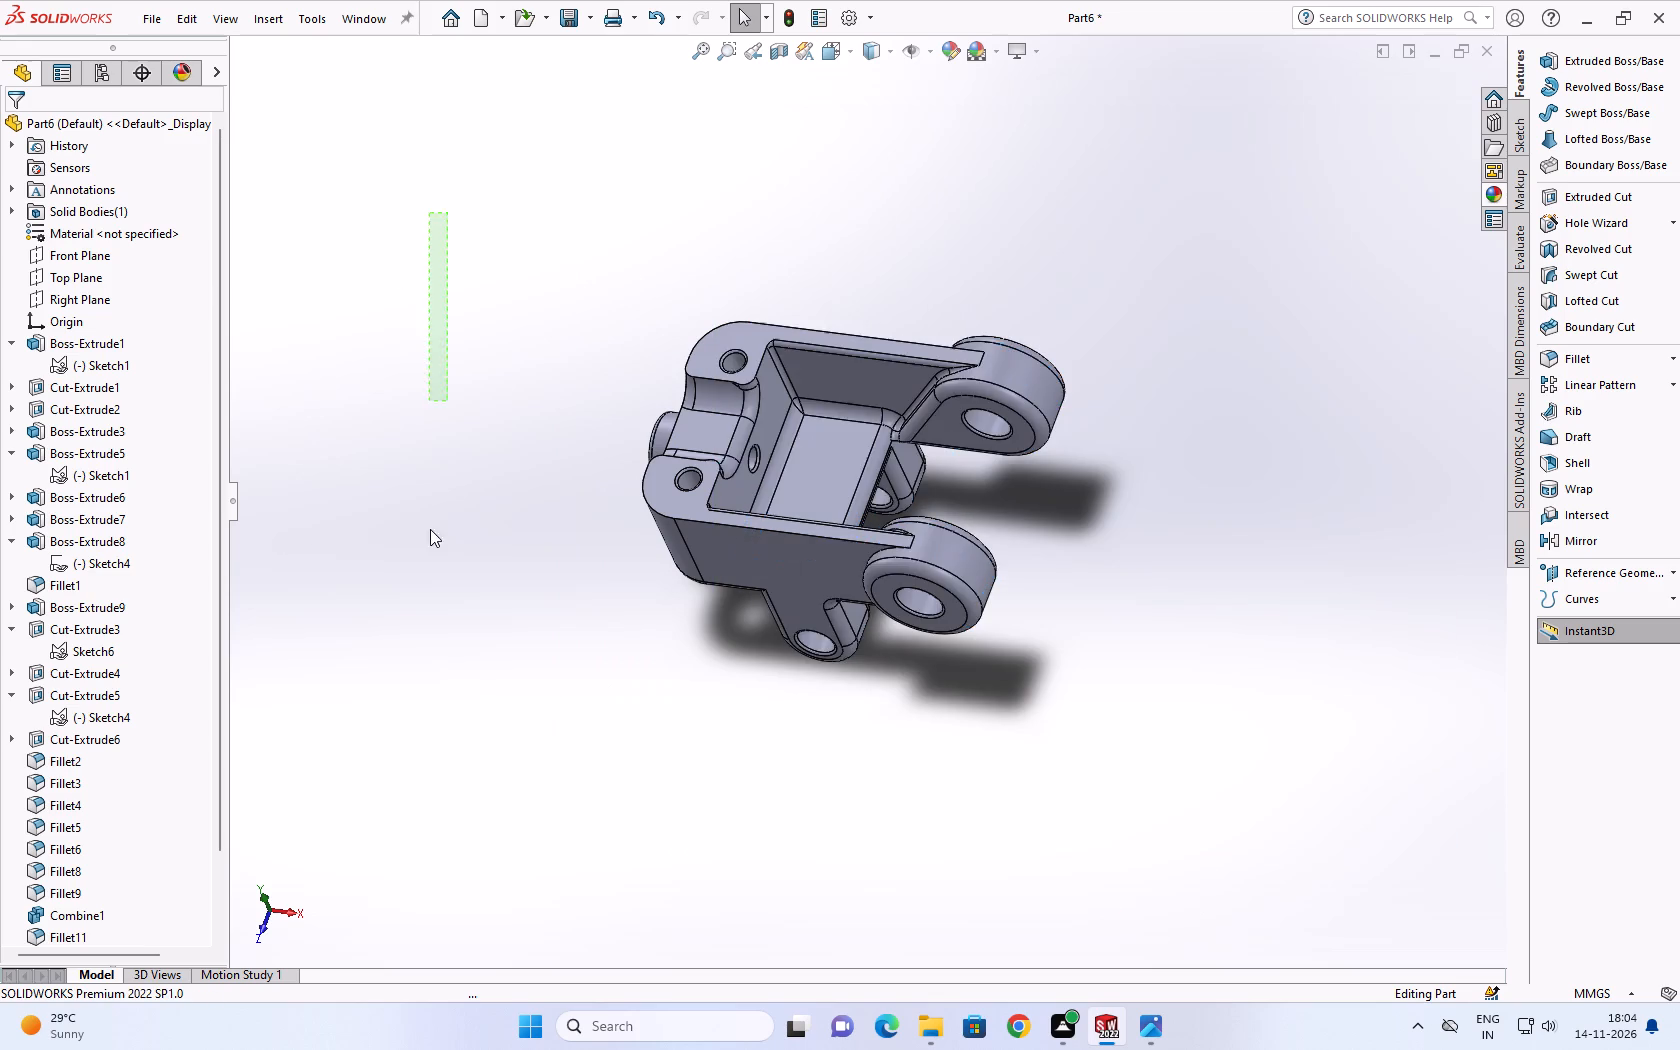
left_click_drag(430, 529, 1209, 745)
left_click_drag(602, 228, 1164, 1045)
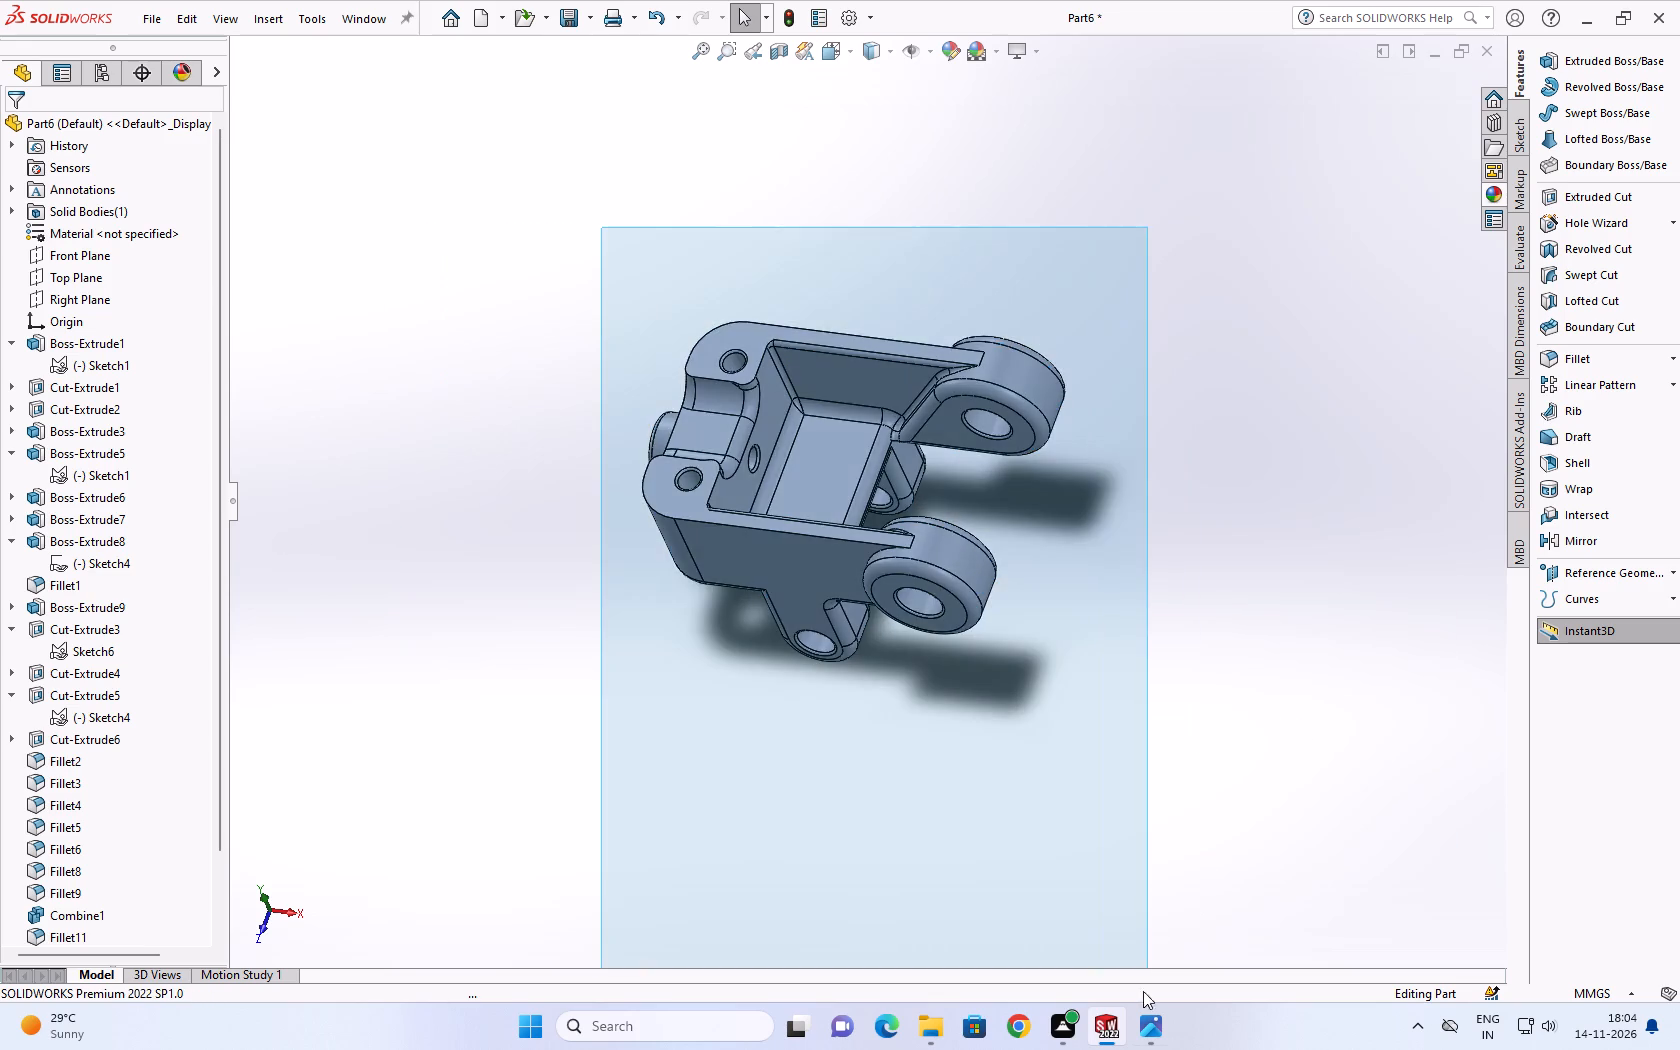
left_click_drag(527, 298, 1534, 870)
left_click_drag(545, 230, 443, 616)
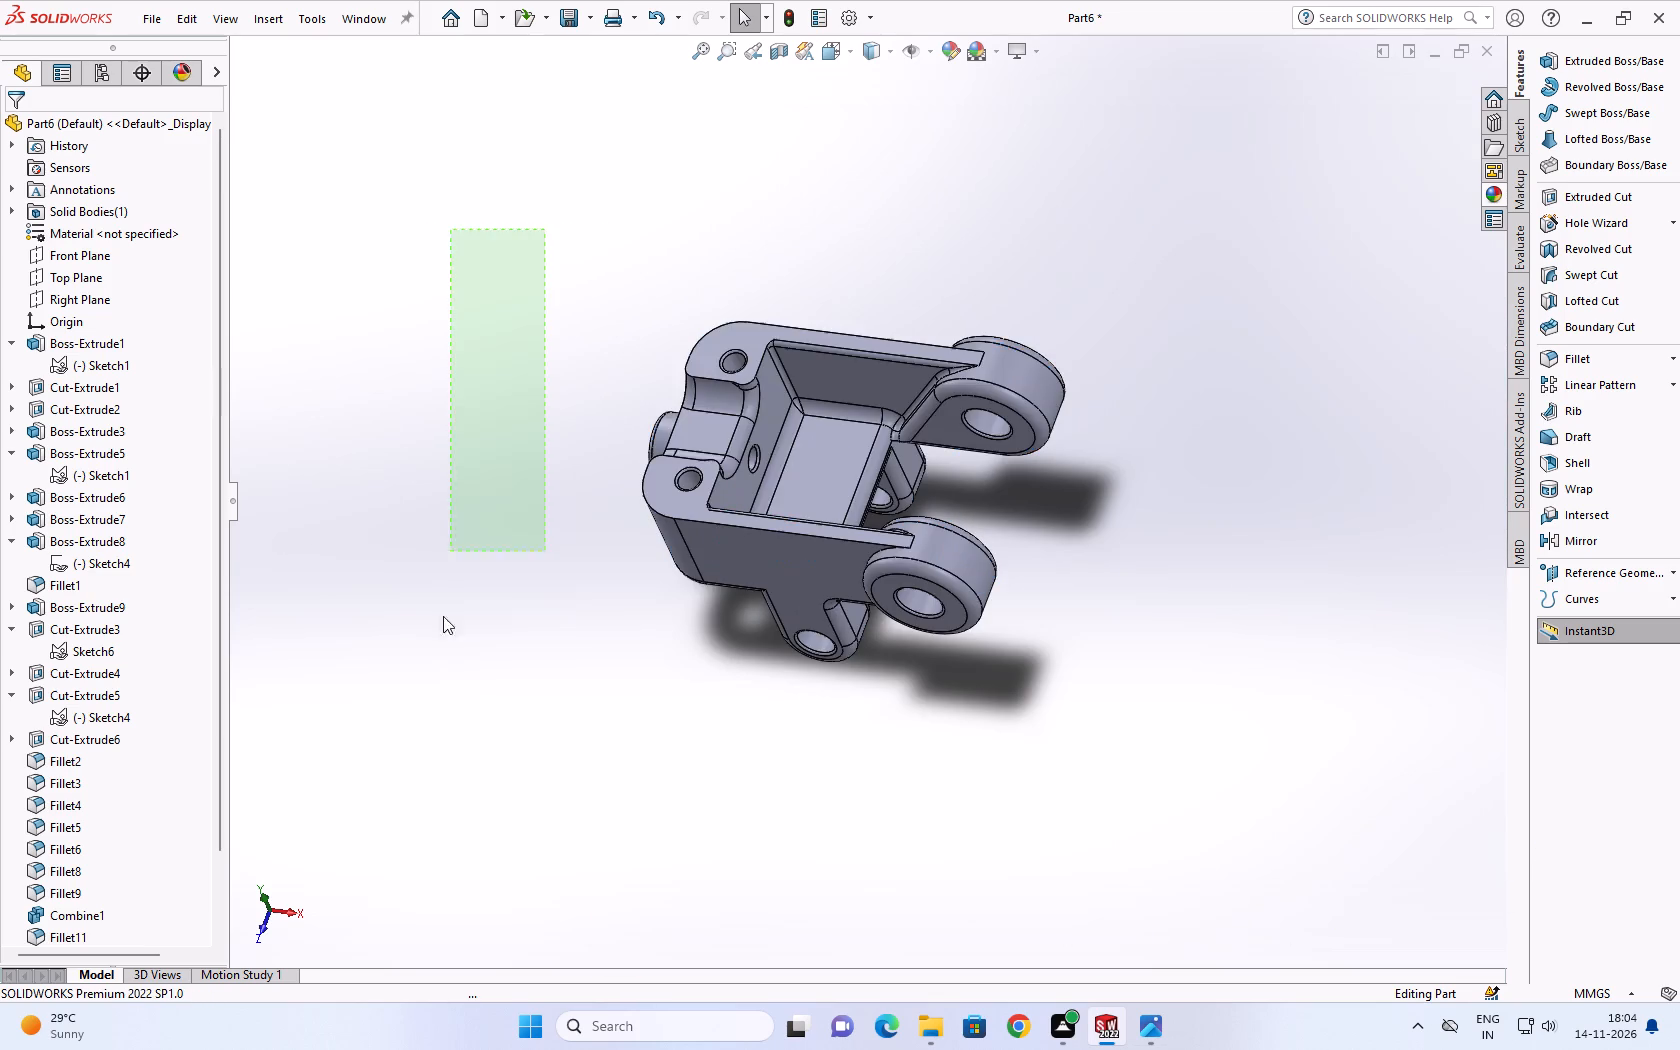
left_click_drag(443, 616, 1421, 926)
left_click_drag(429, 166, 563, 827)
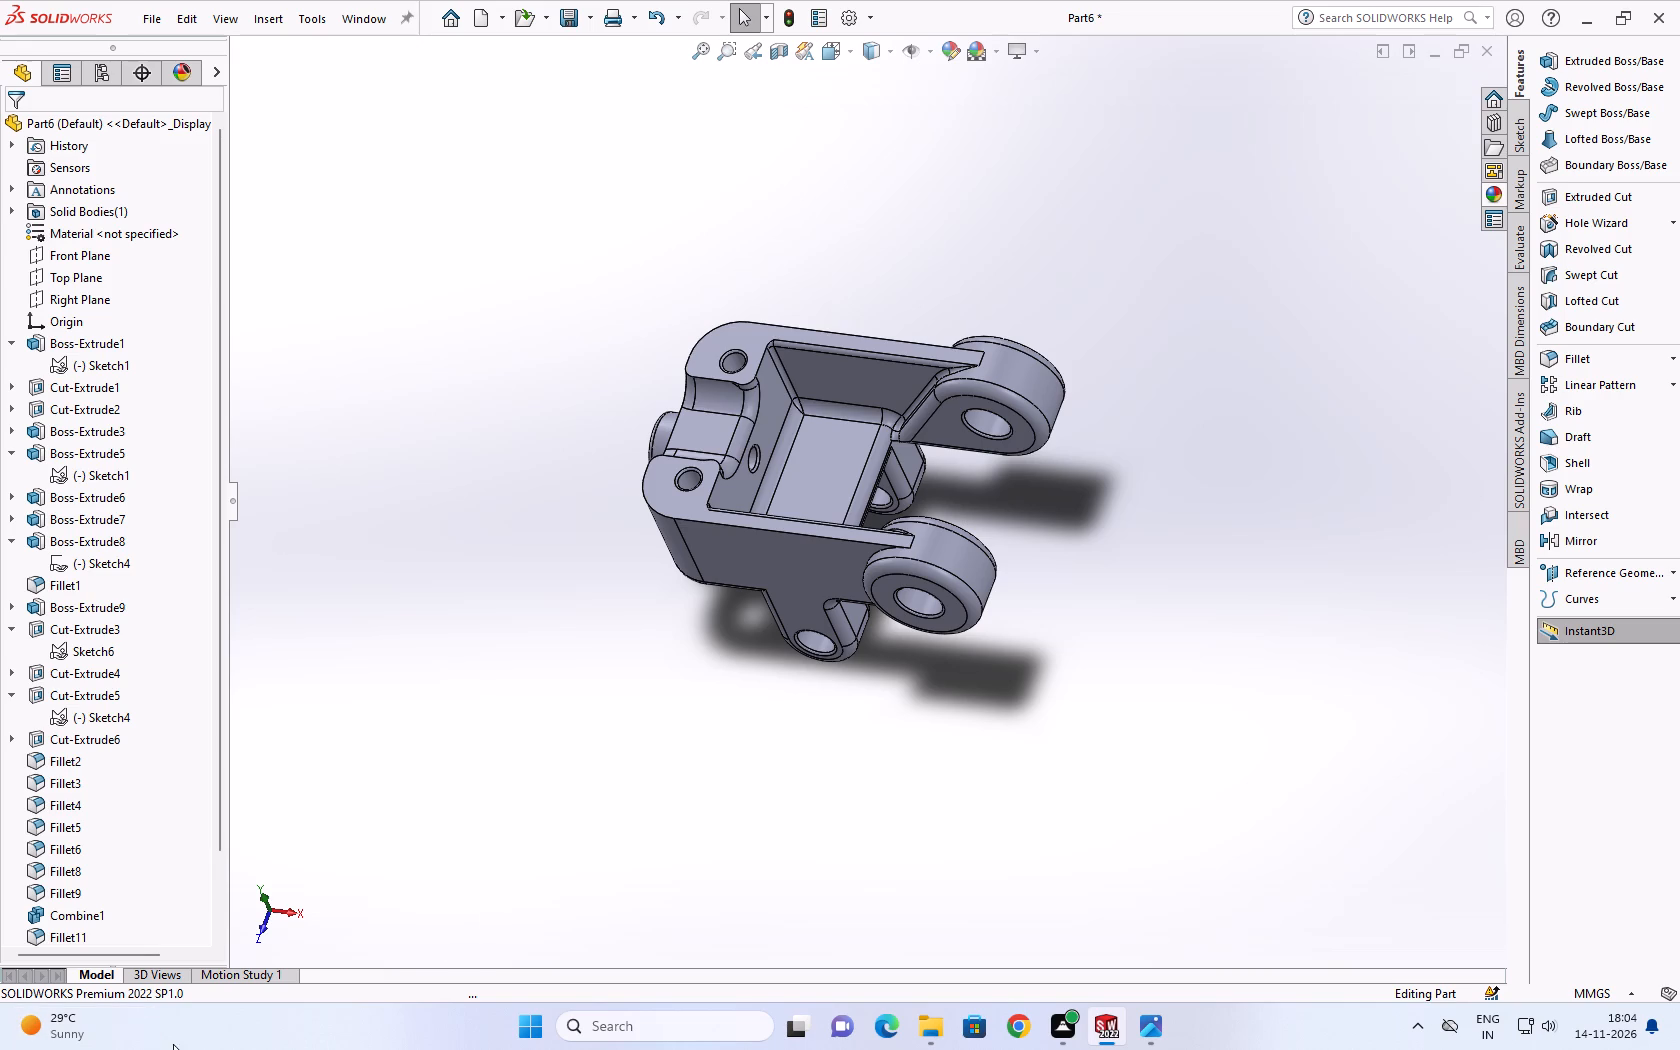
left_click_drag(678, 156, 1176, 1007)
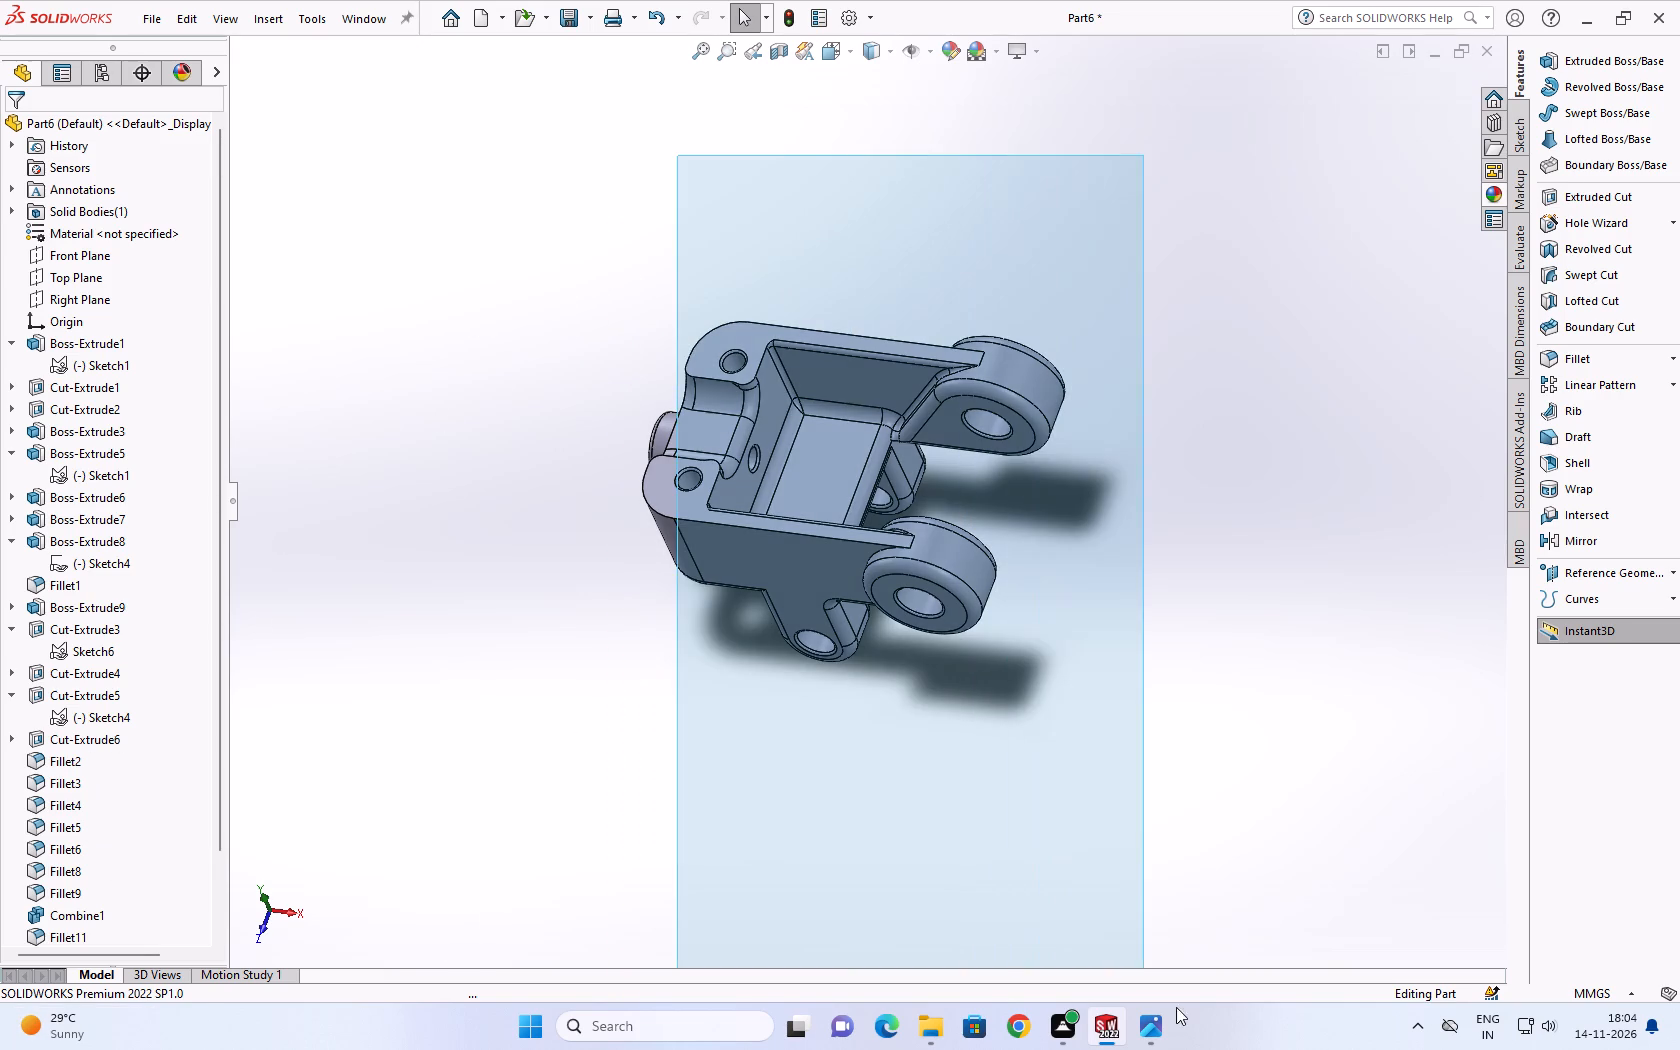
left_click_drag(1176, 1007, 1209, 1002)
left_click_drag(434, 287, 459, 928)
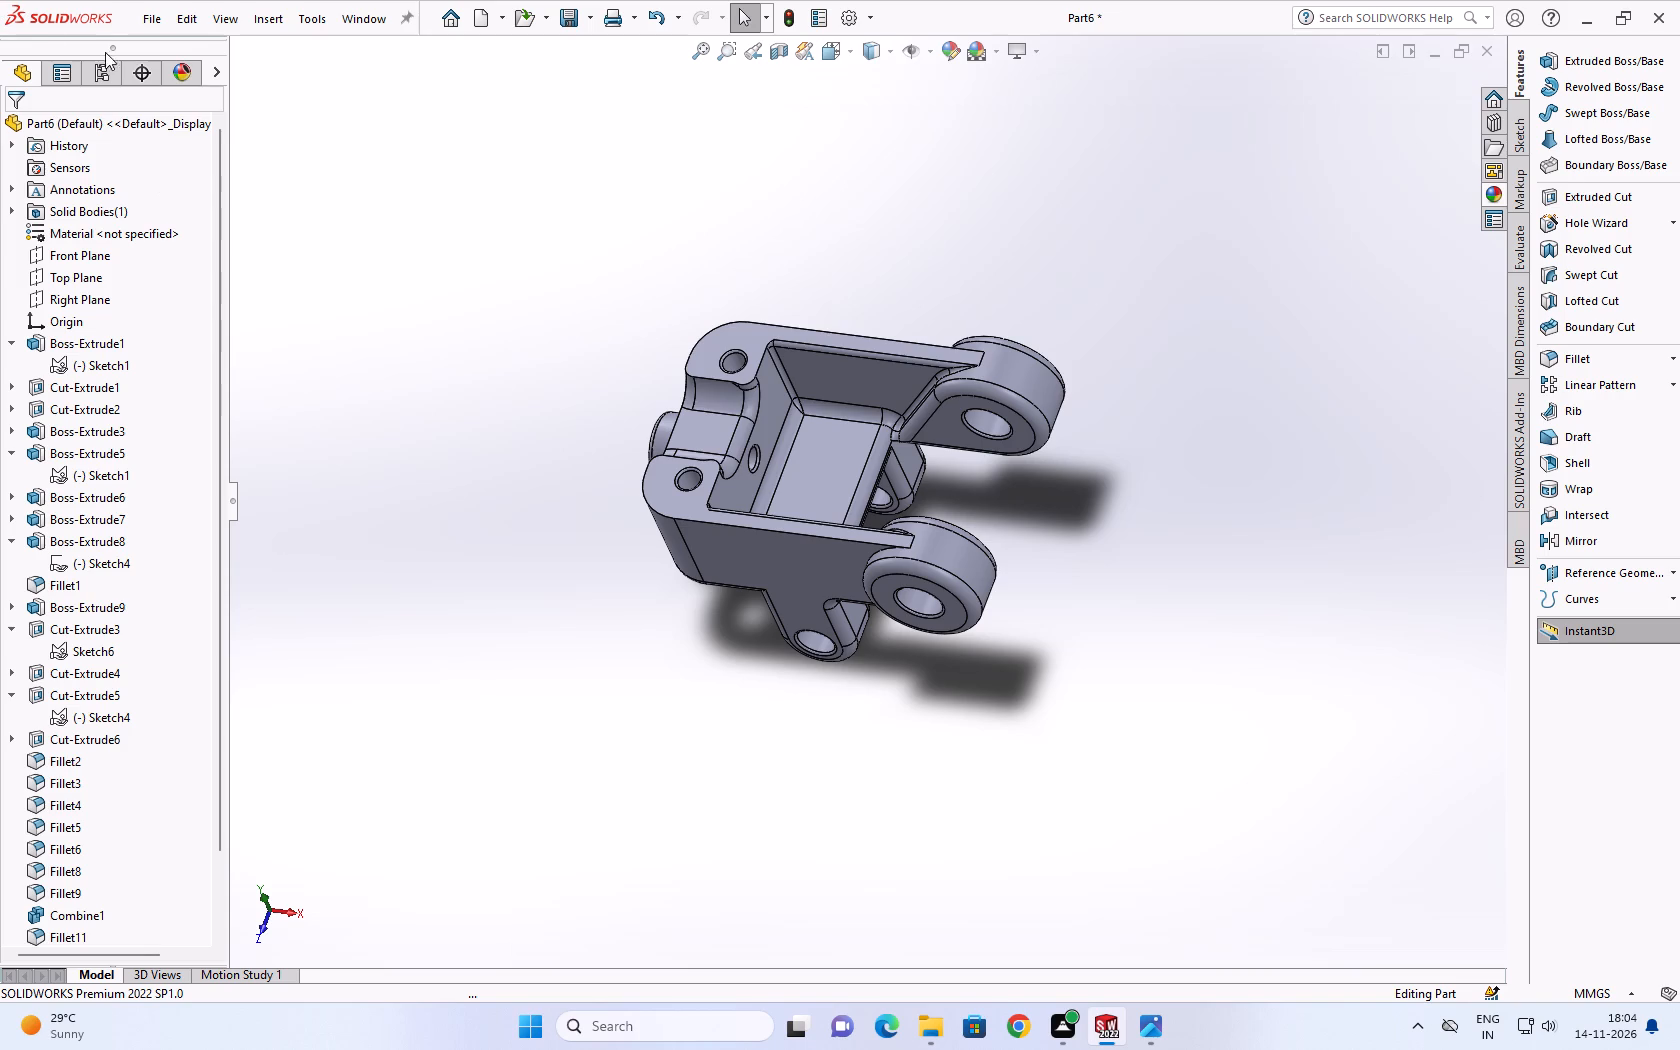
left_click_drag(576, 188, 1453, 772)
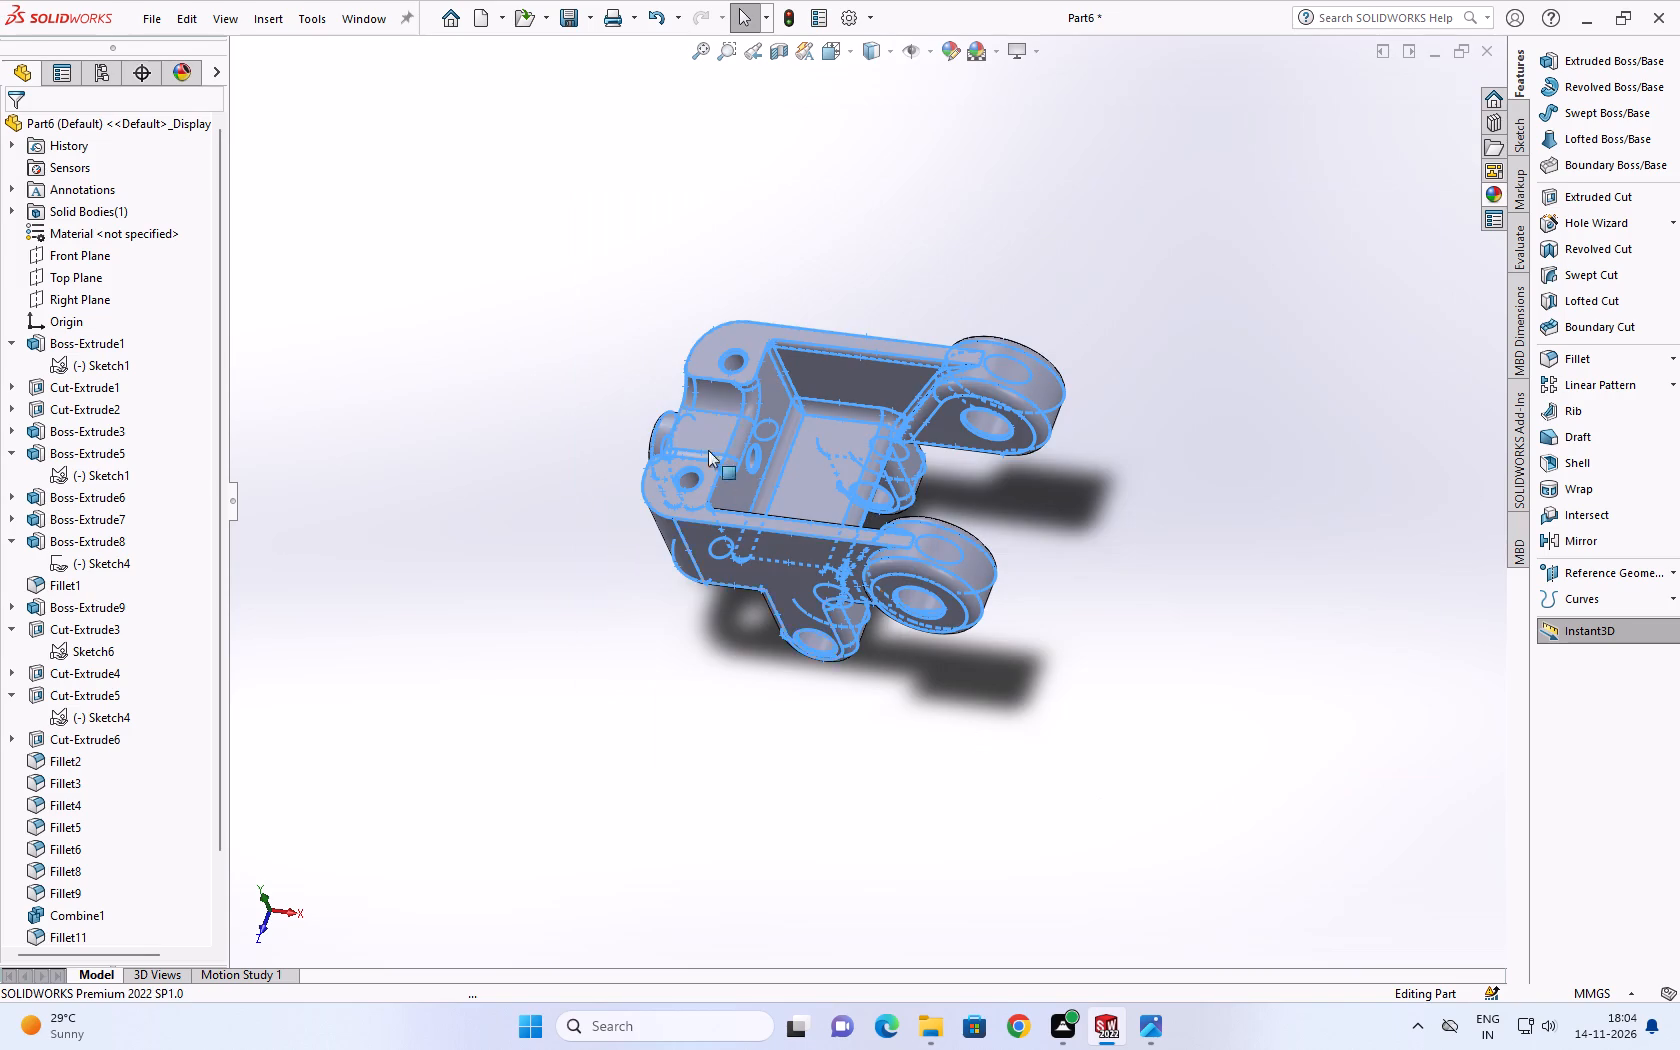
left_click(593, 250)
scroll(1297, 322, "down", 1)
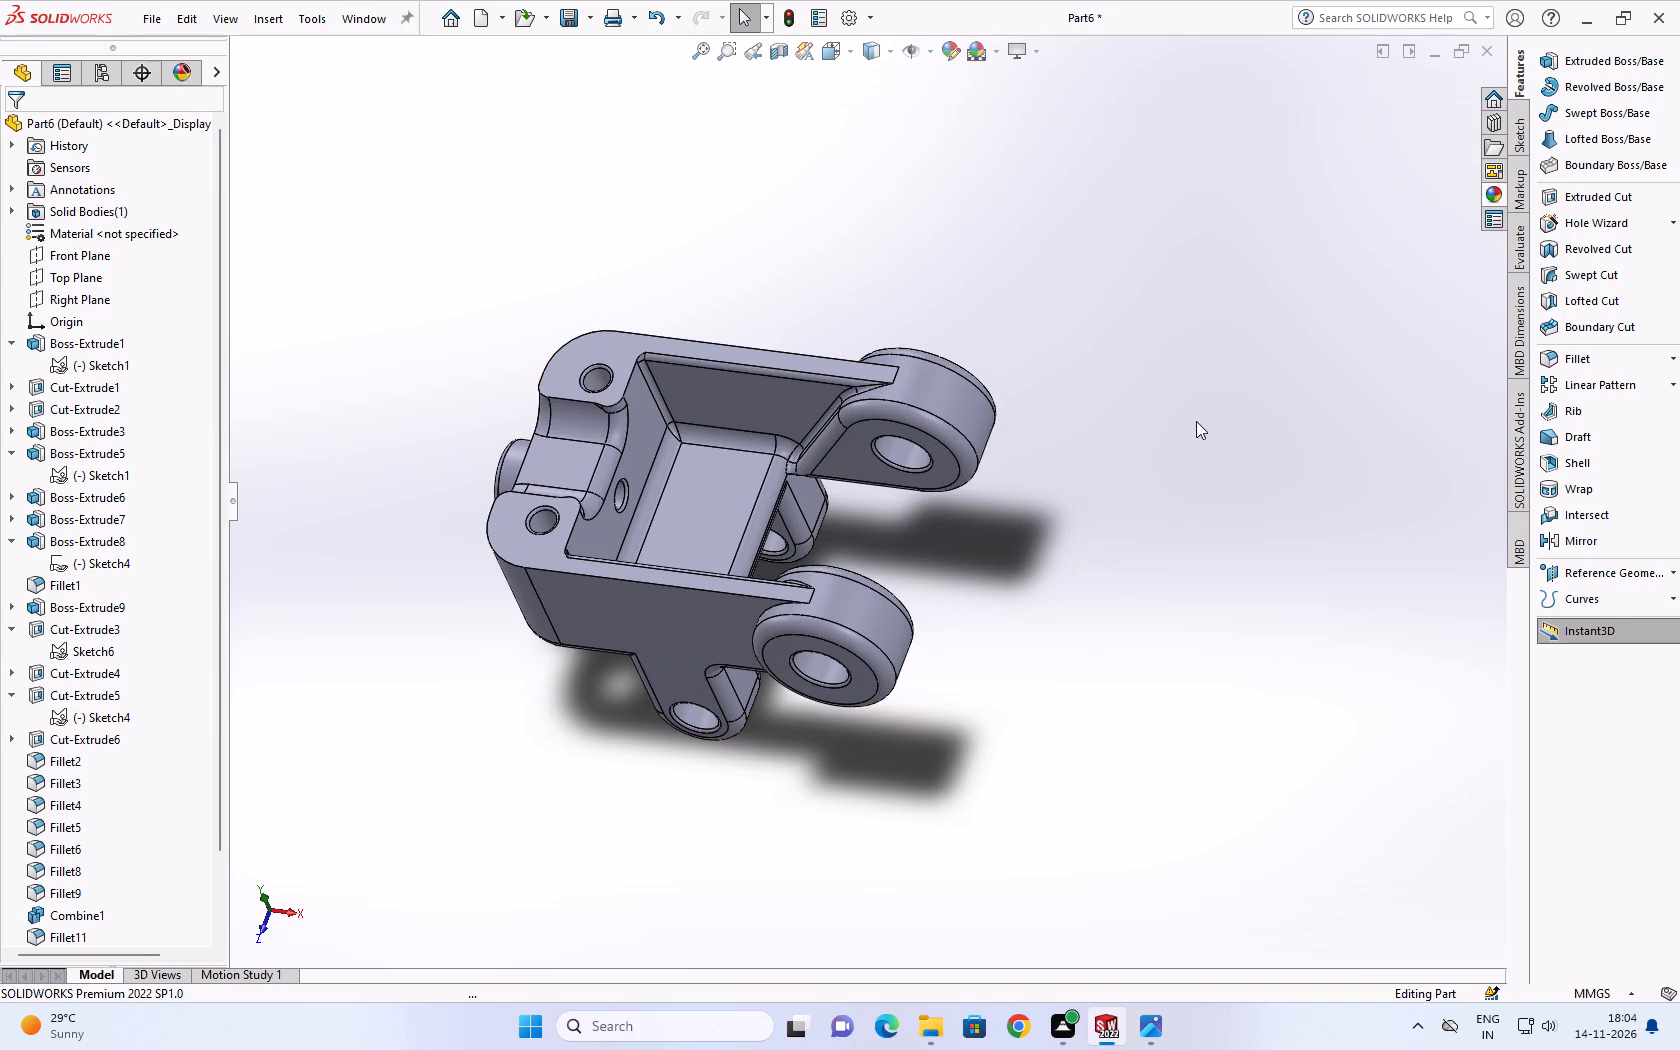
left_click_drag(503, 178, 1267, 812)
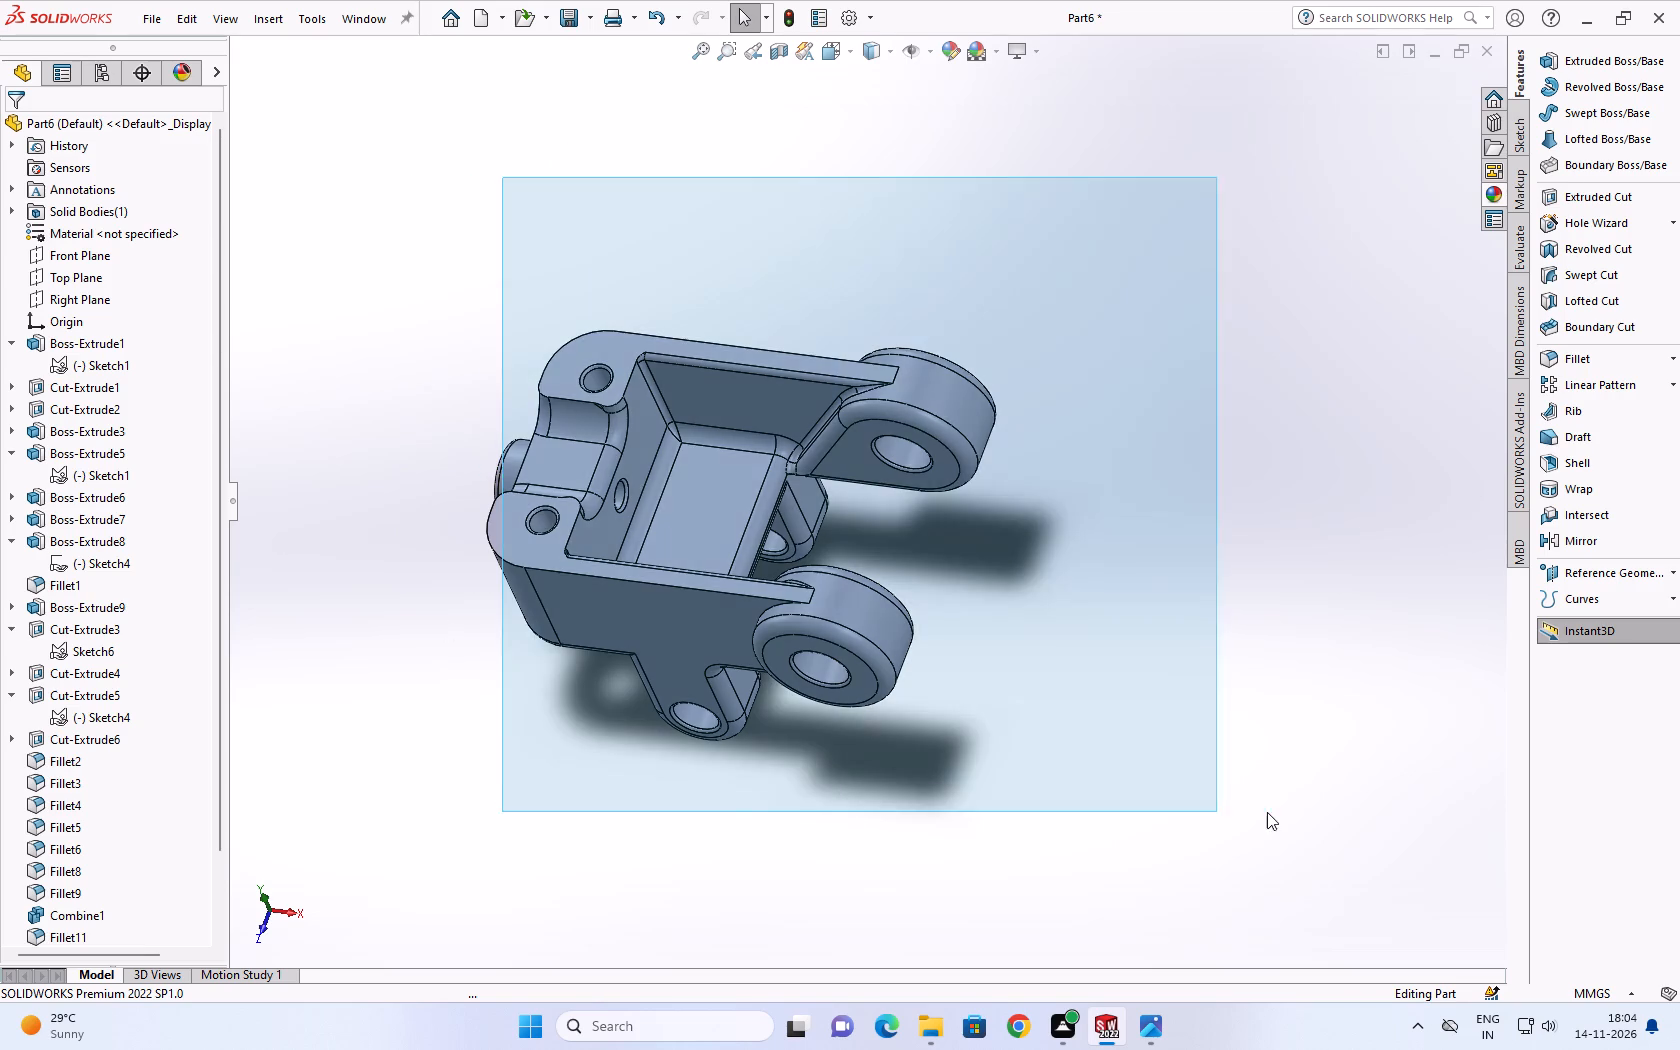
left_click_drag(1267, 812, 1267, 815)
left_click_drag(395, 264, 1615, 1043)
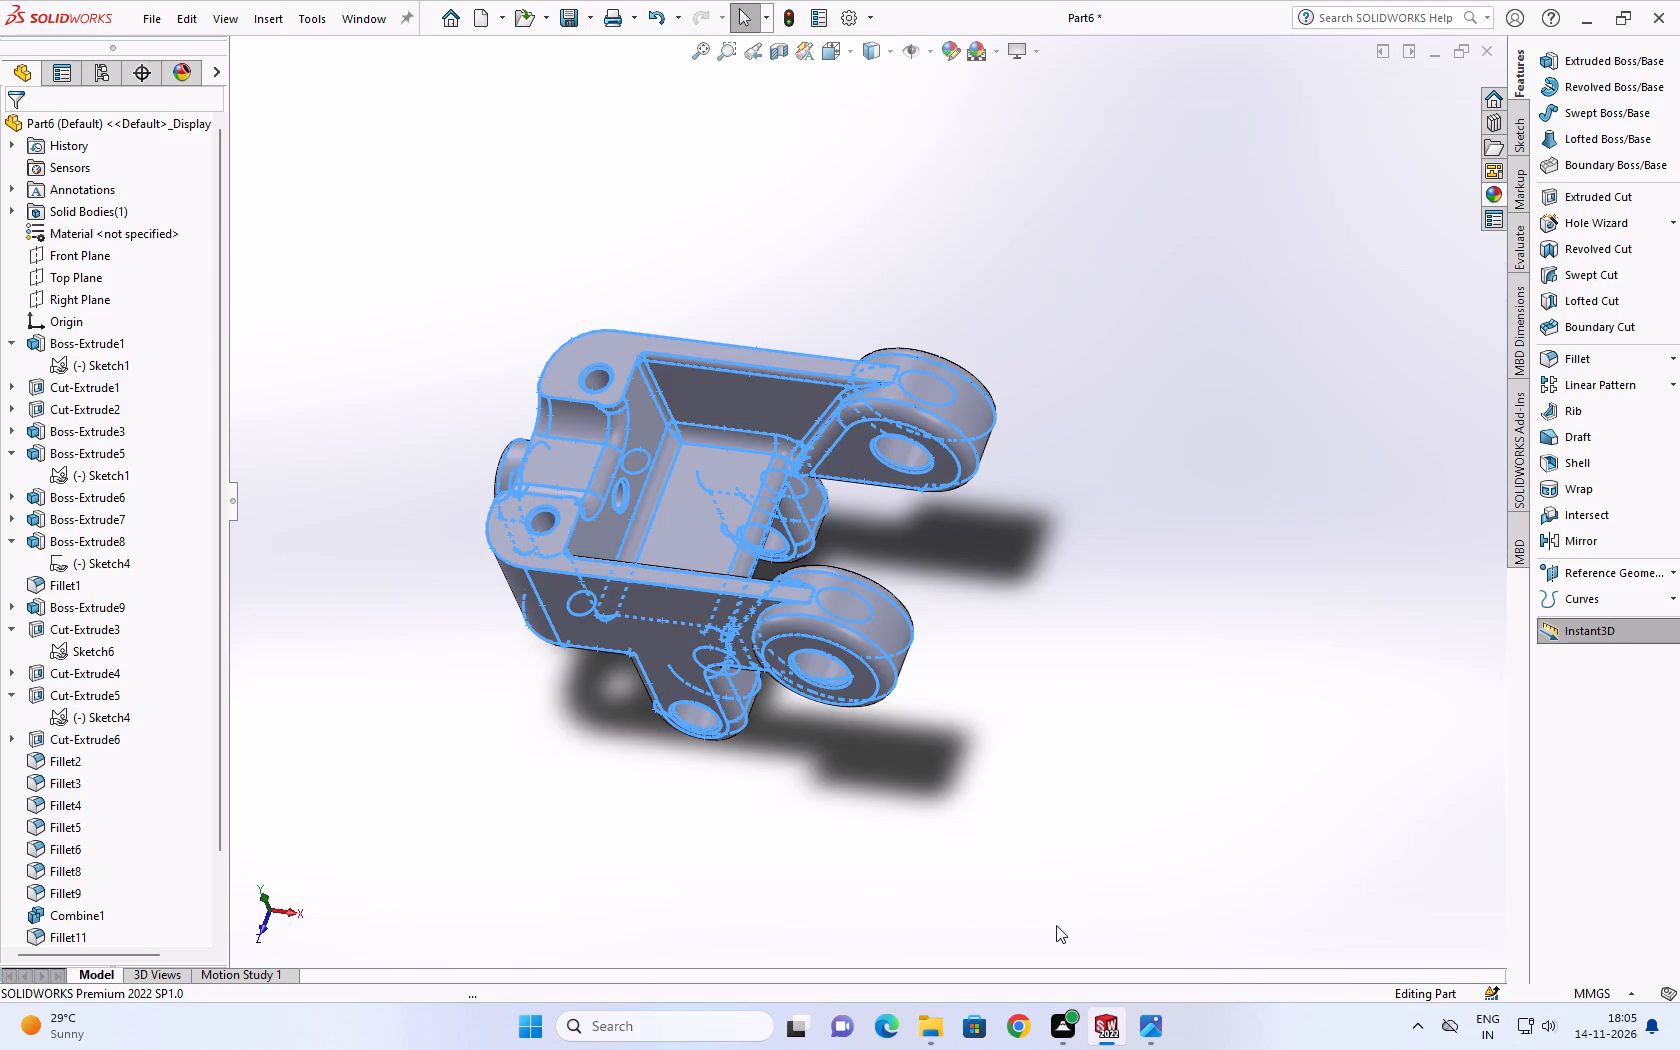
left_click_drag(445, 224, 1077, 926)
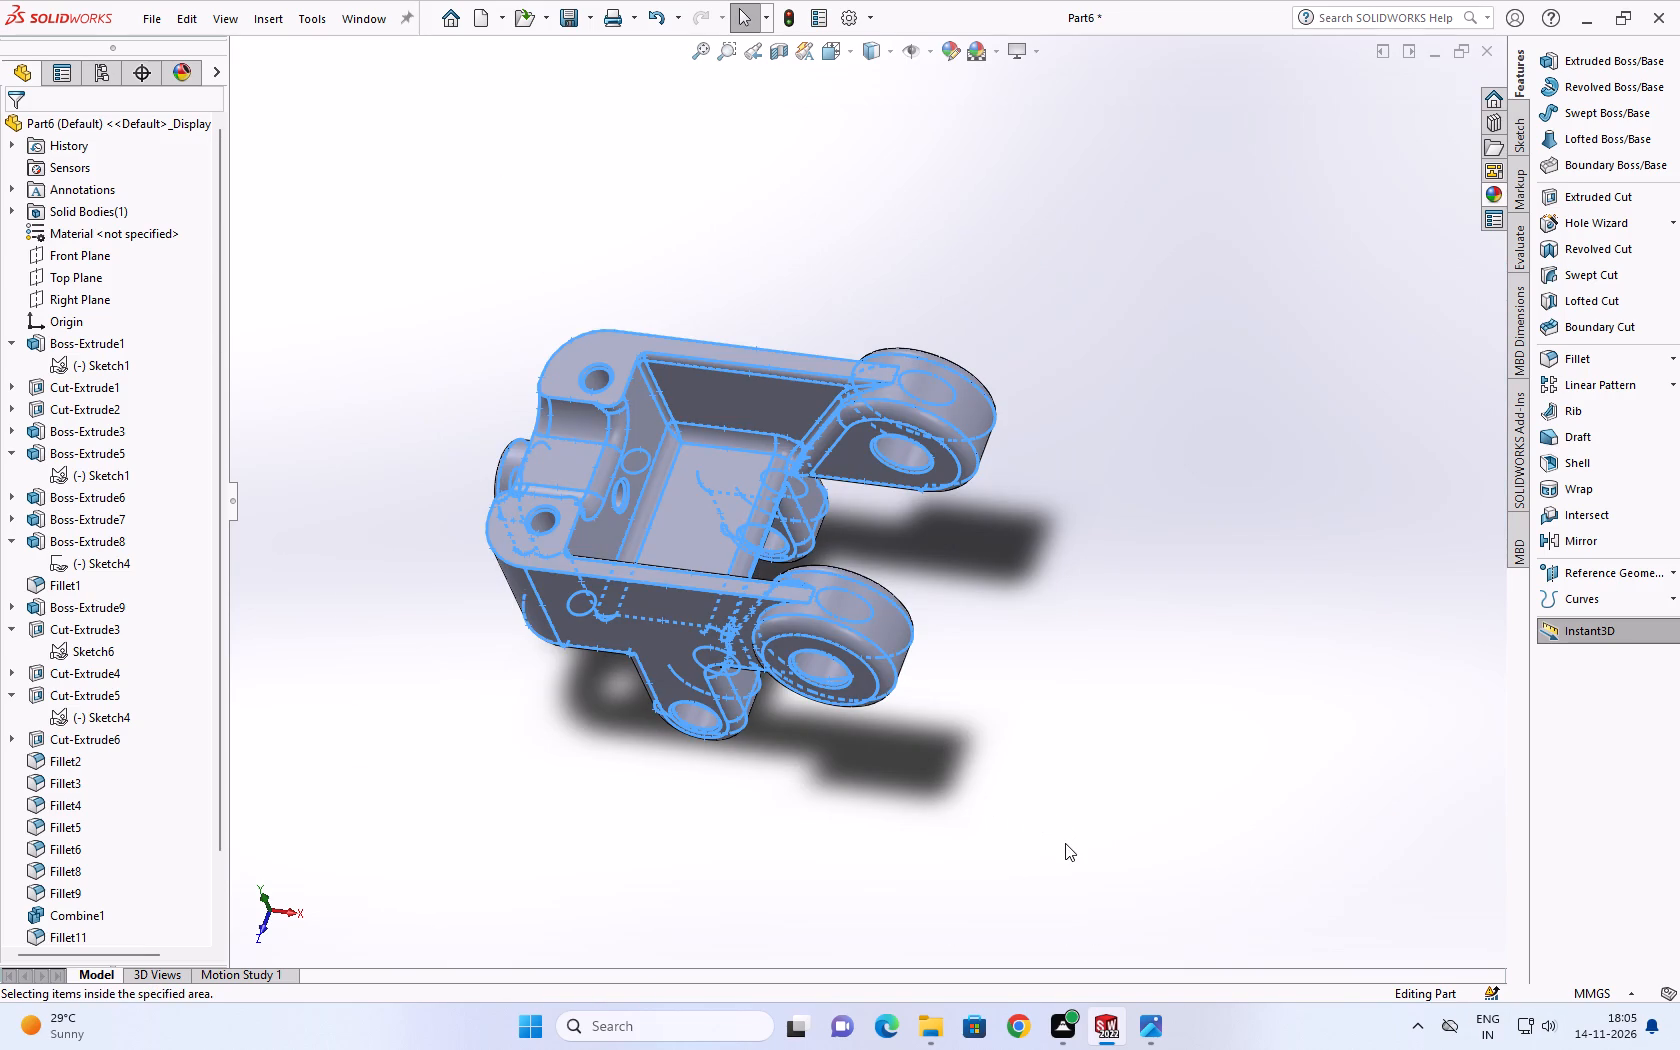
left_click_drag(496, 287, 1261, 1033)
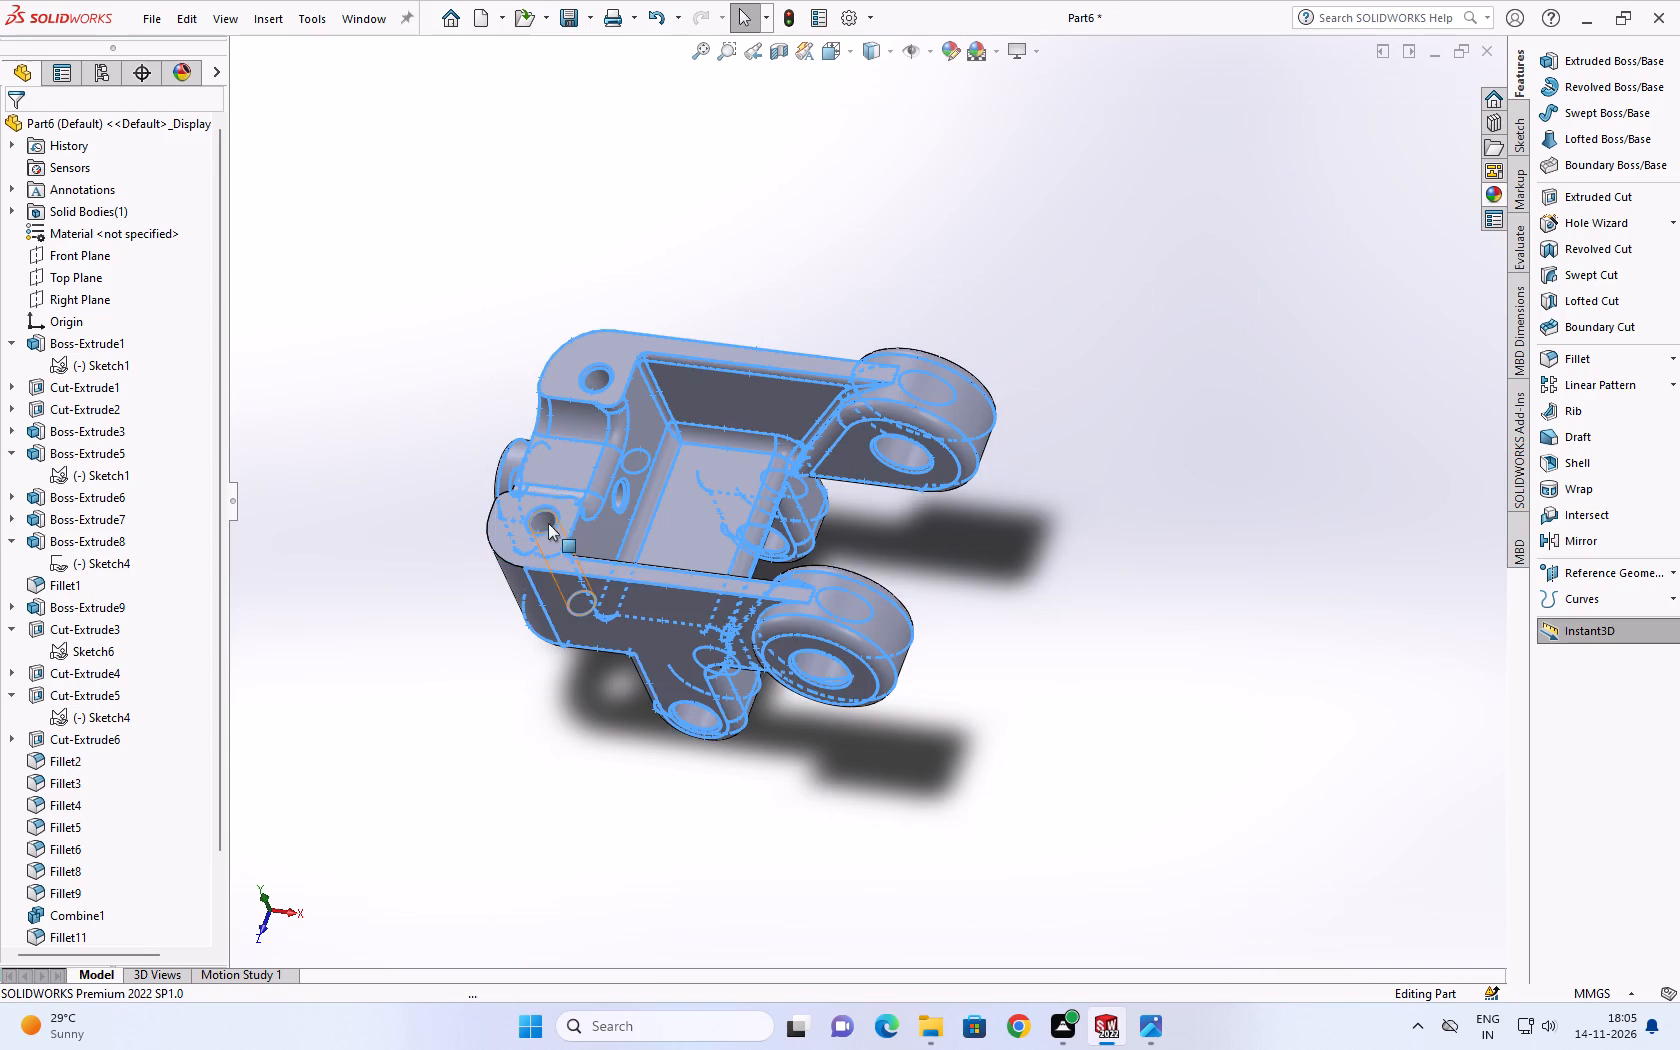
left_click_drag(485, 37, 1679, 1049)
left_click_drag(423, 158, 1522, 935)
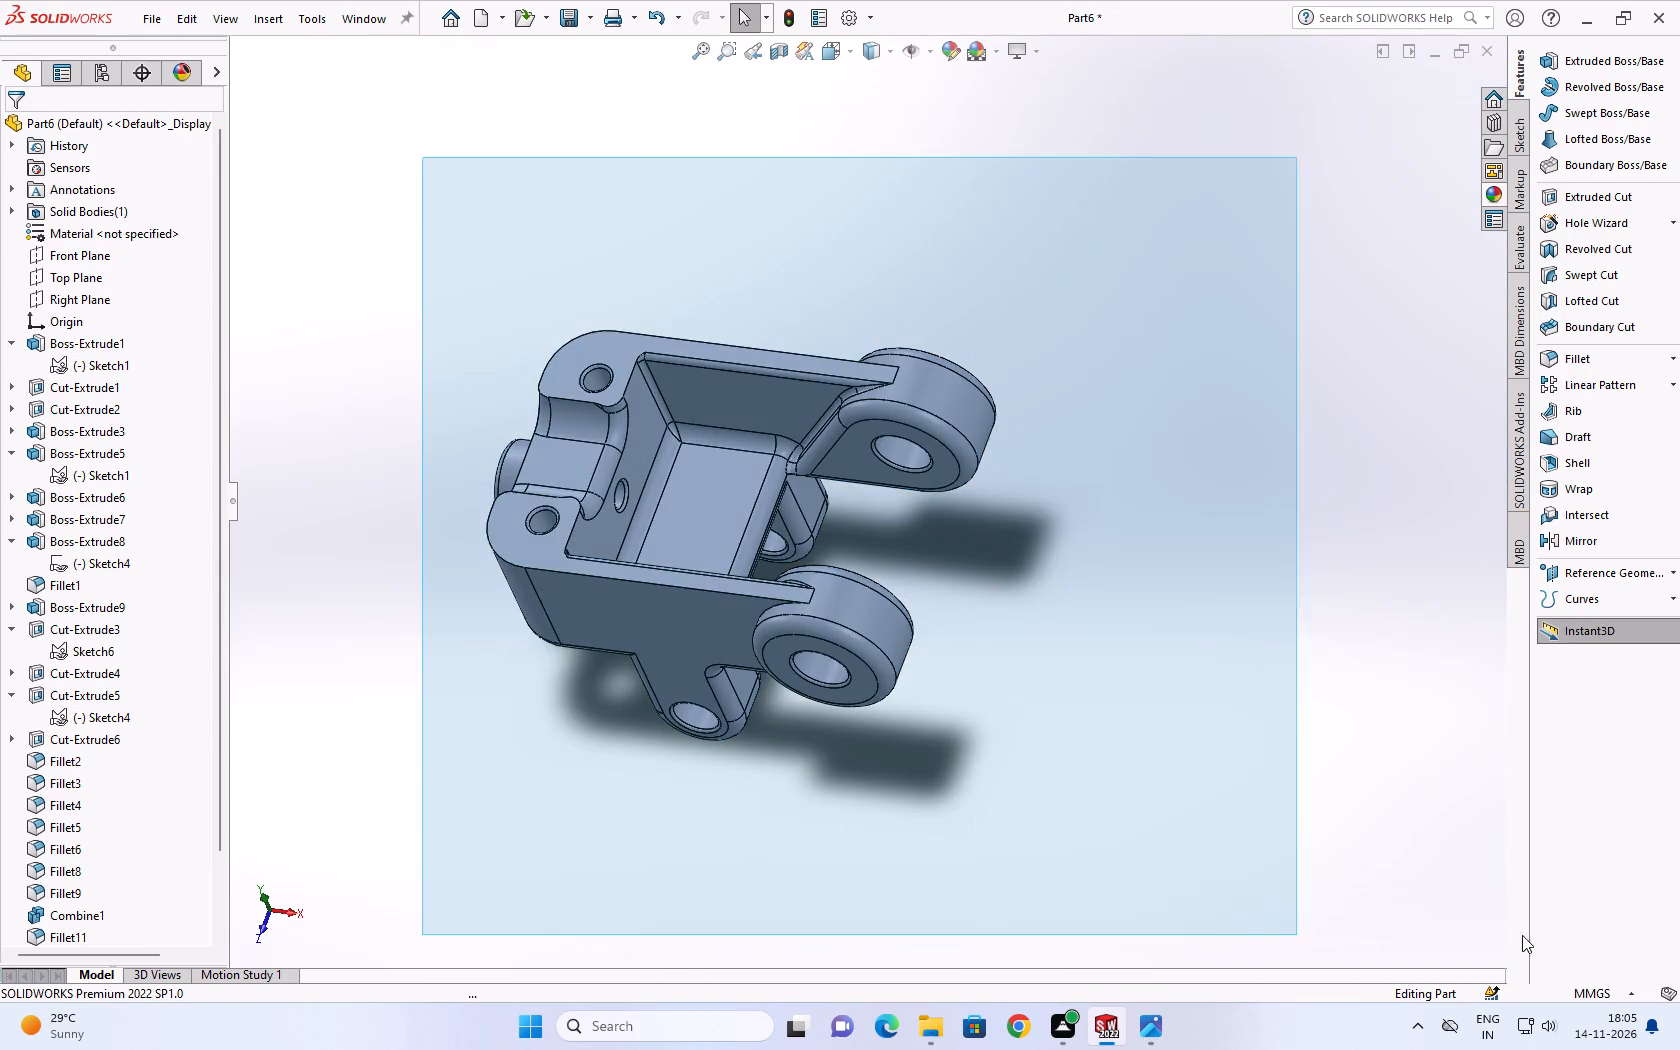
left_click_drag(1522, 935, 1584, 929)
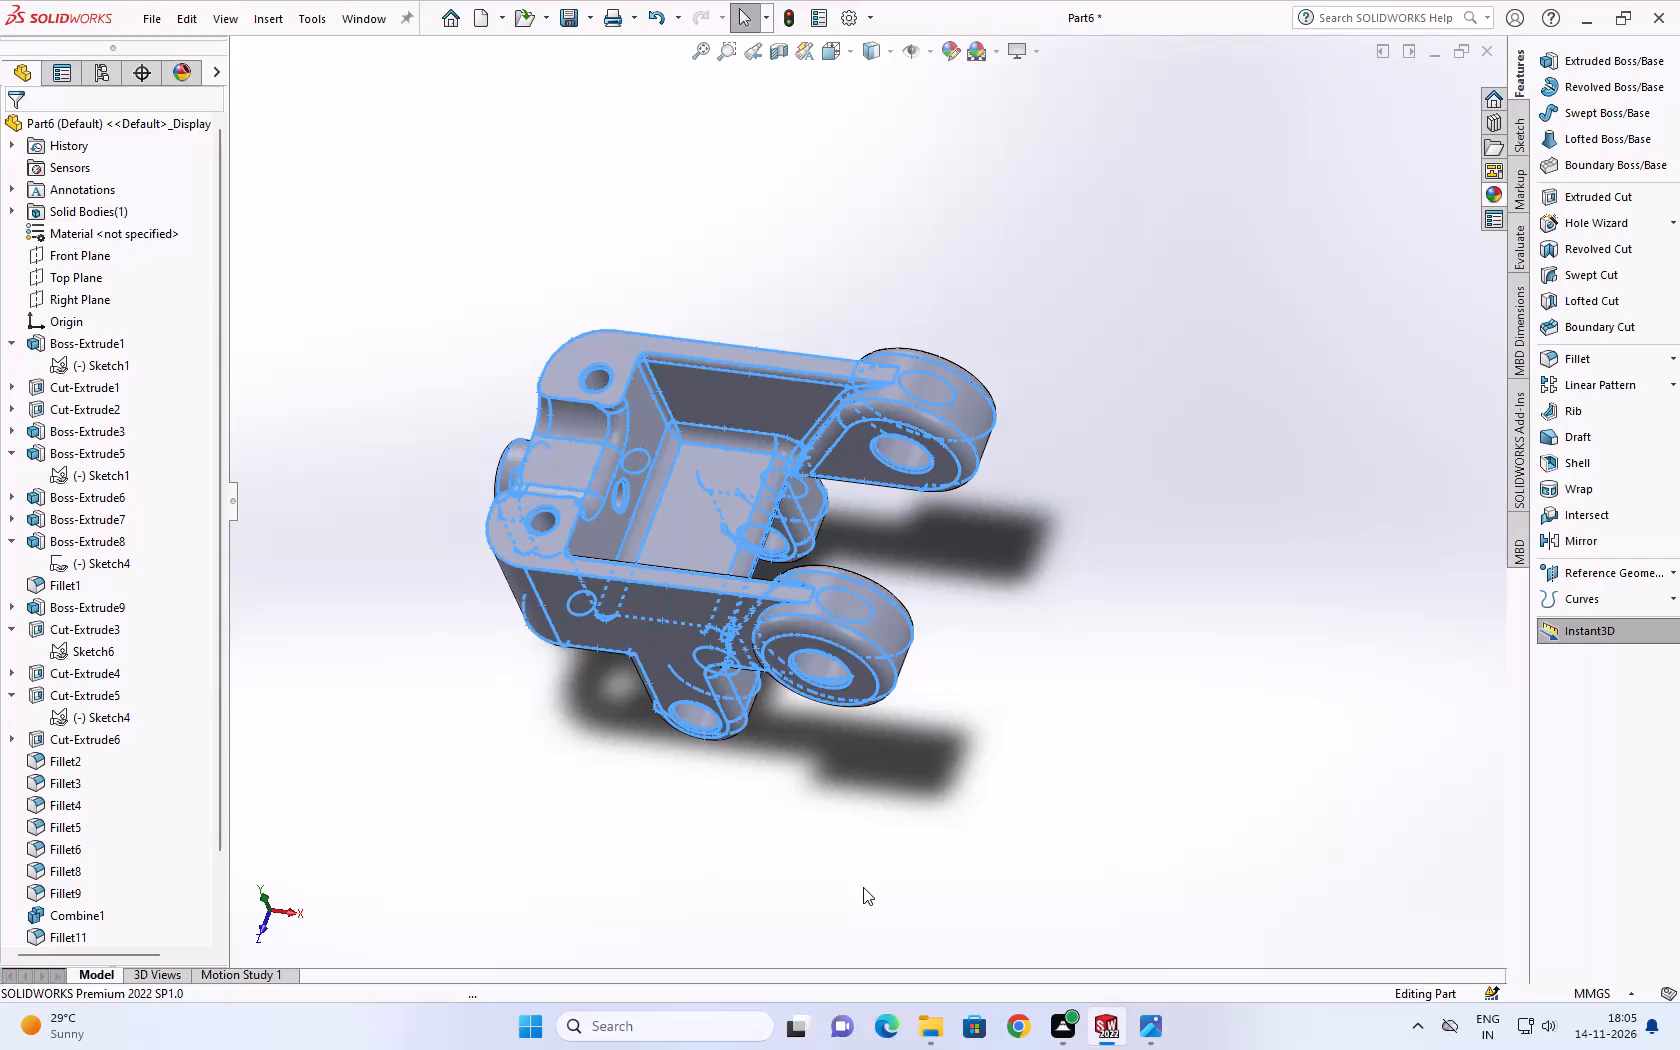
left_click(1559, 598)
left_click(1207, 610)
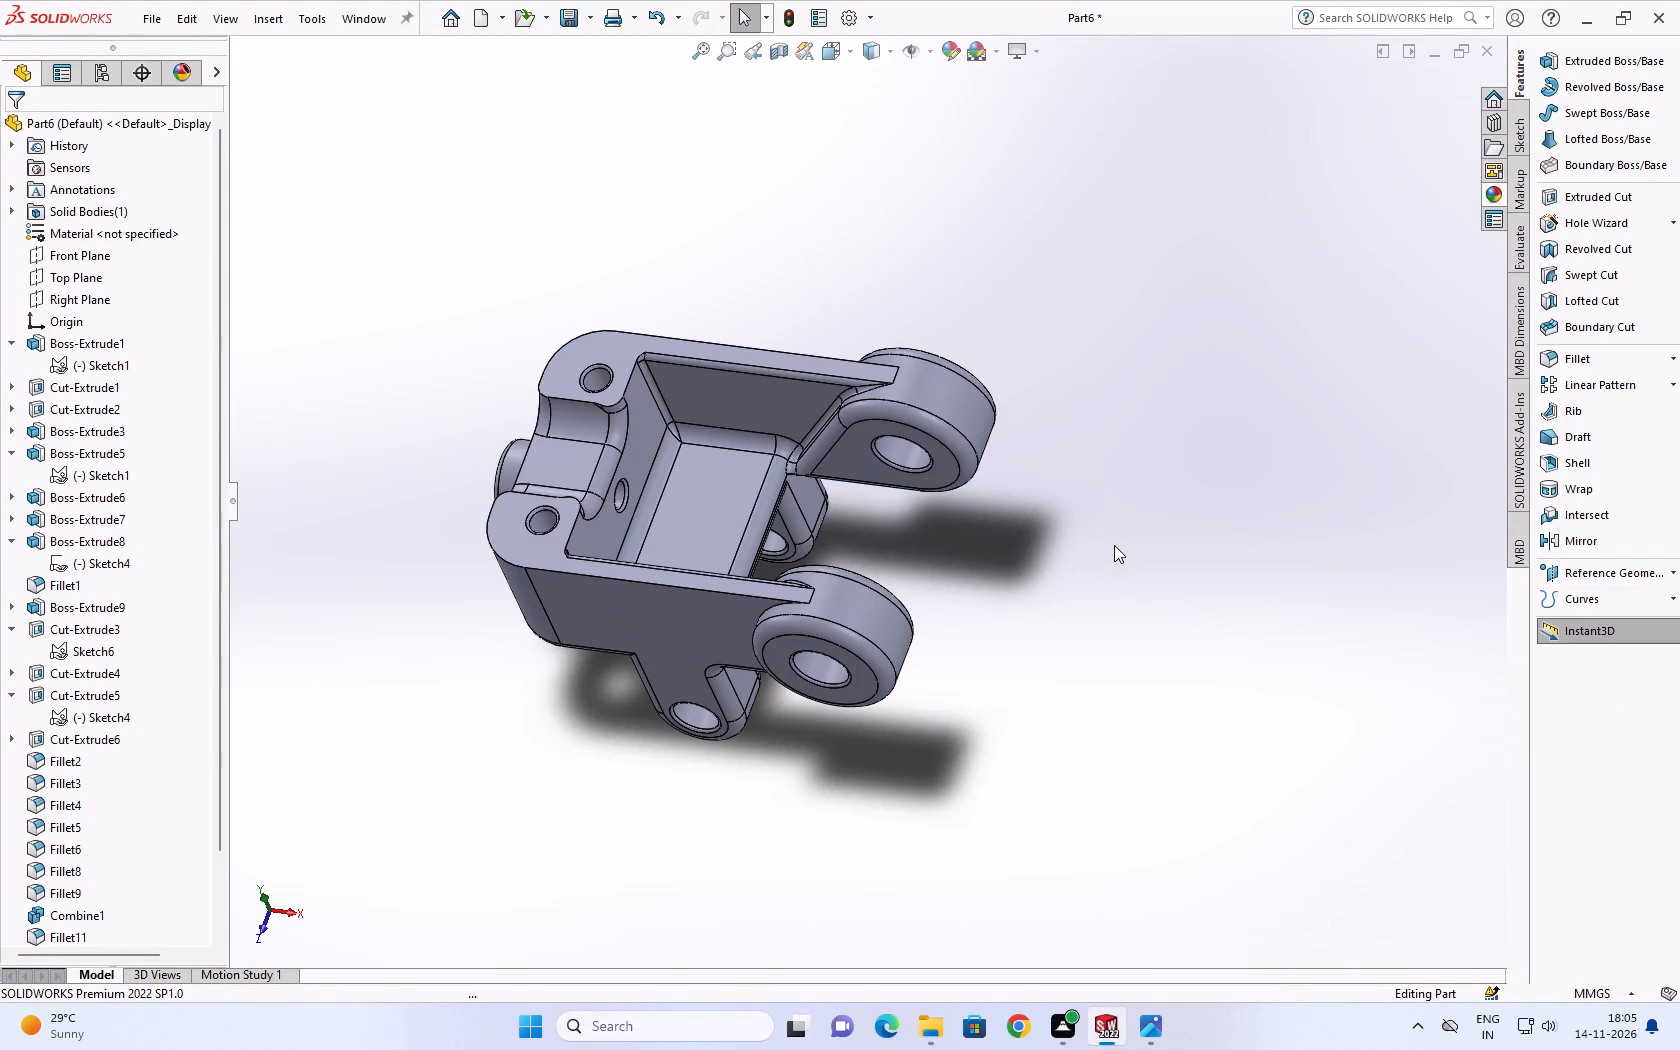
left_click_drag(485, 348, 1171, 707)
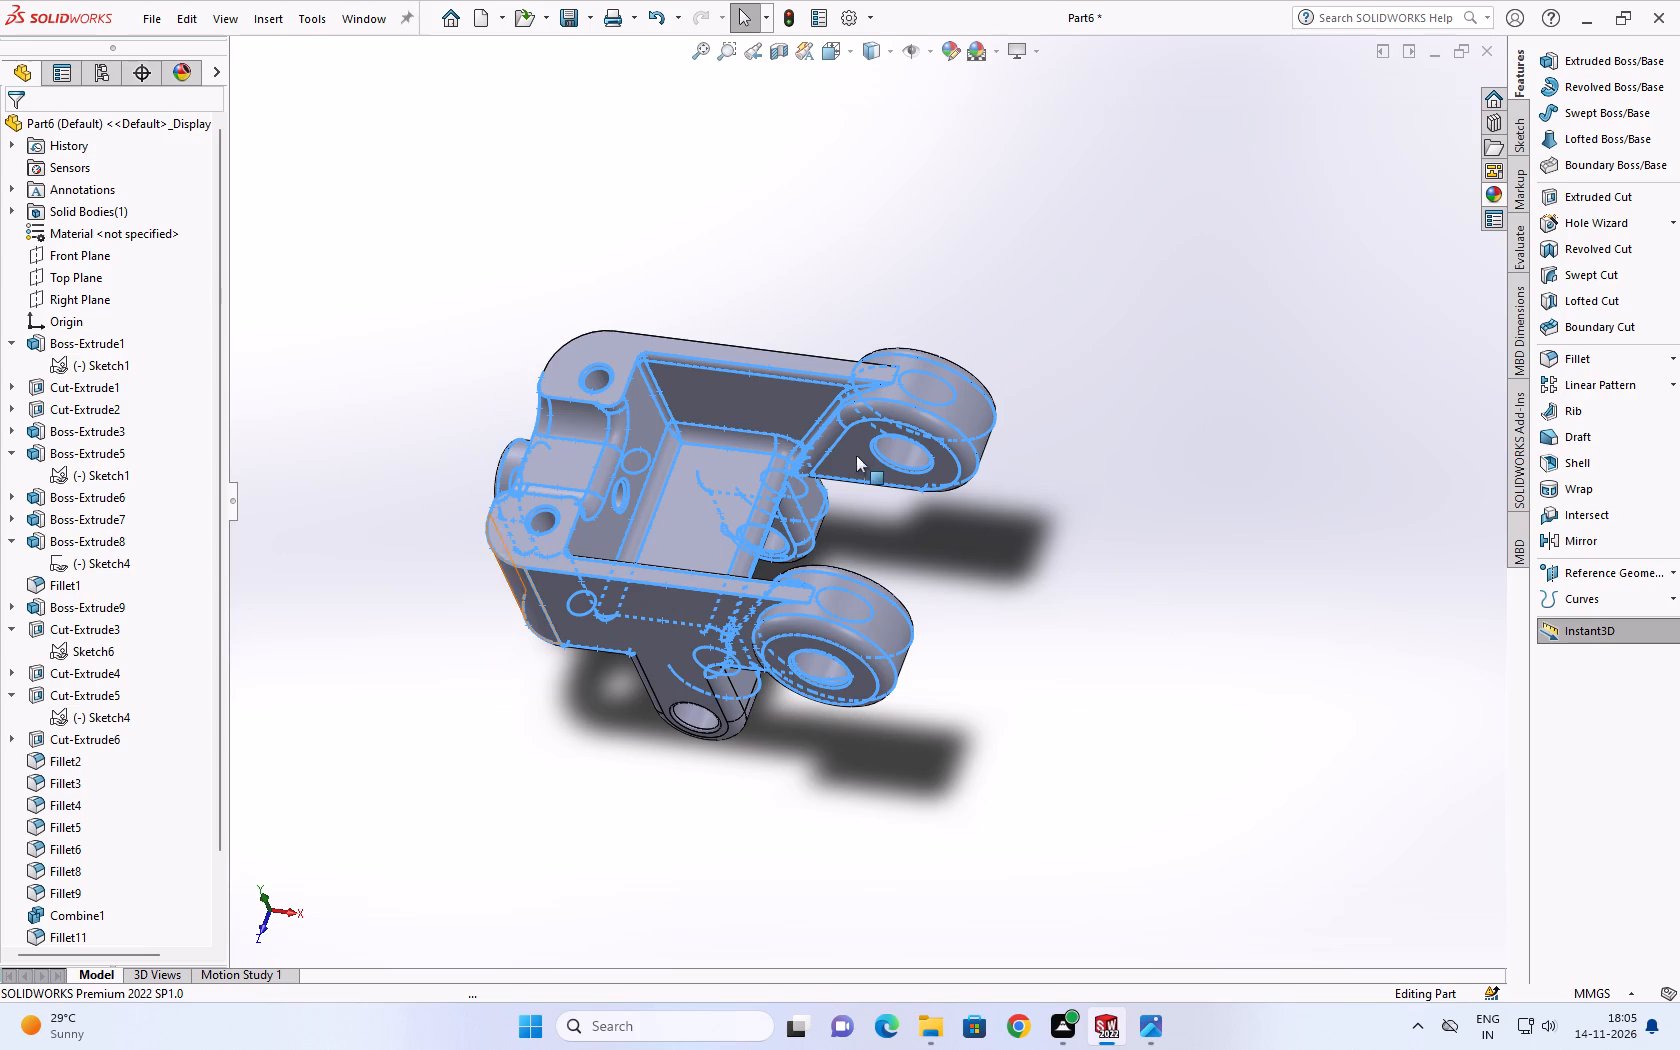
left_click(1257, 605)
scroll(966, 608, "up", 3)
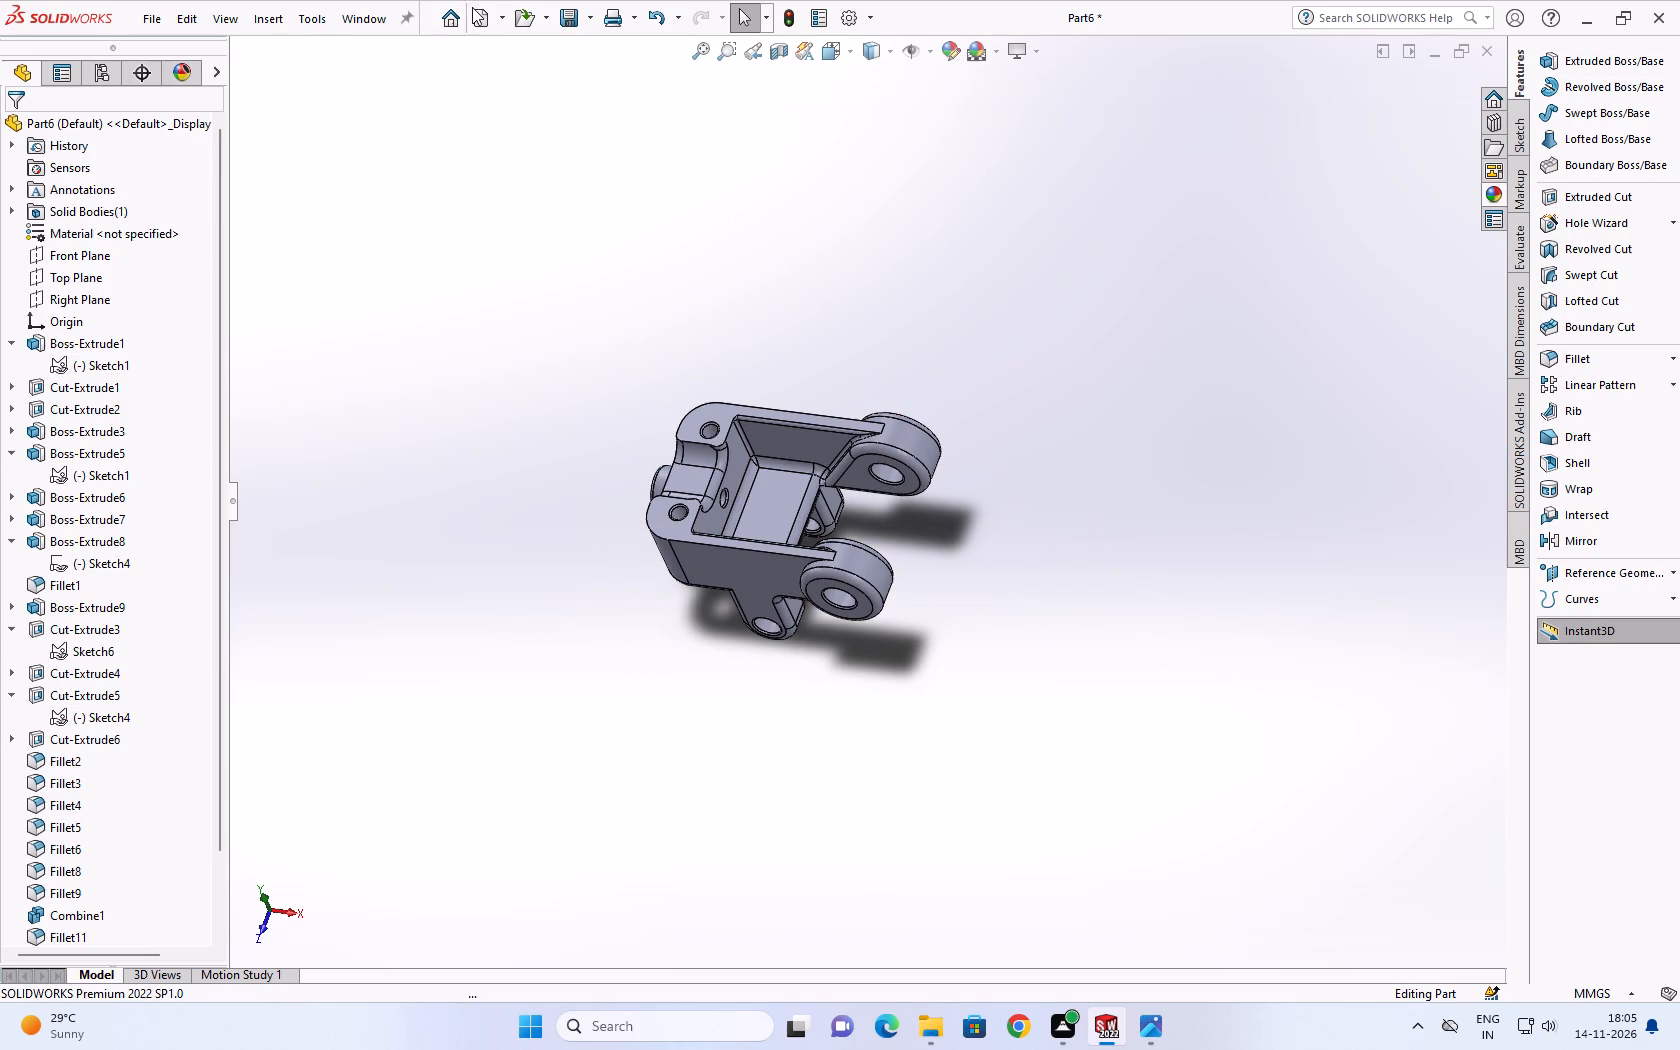
Save the part in the part 14 folder under the file name 1.6.
left_click(560, 8)
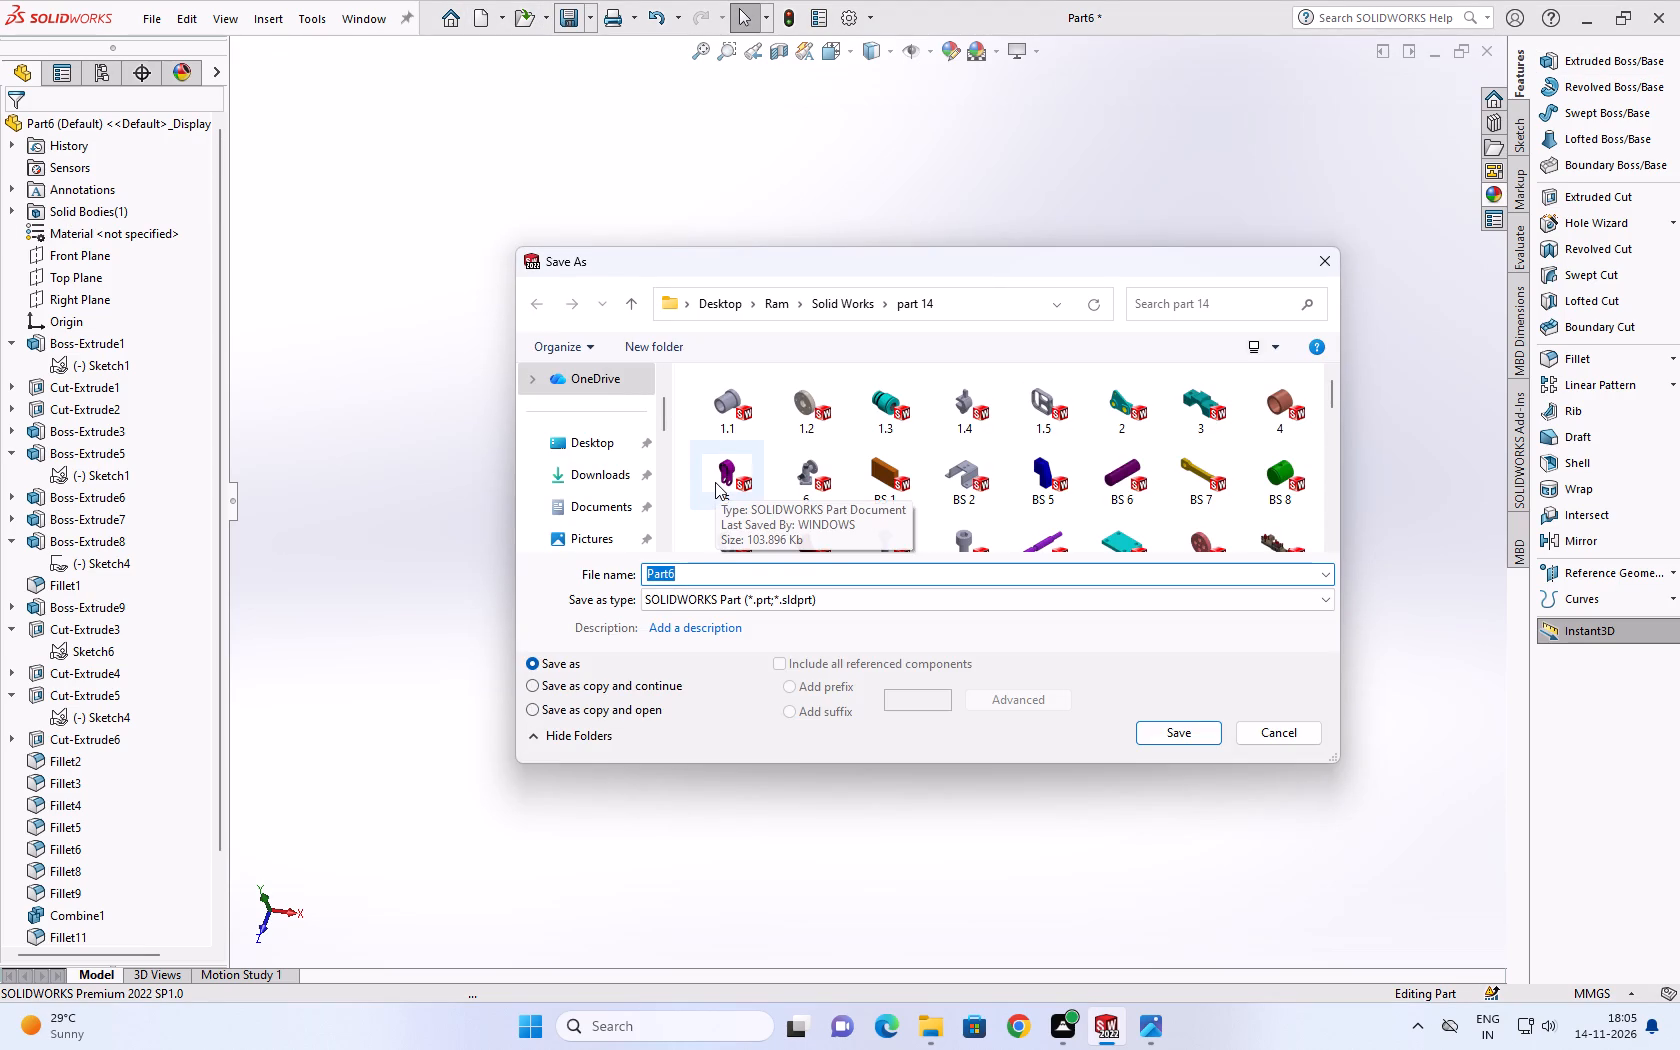
type("1.6")
key("Return")
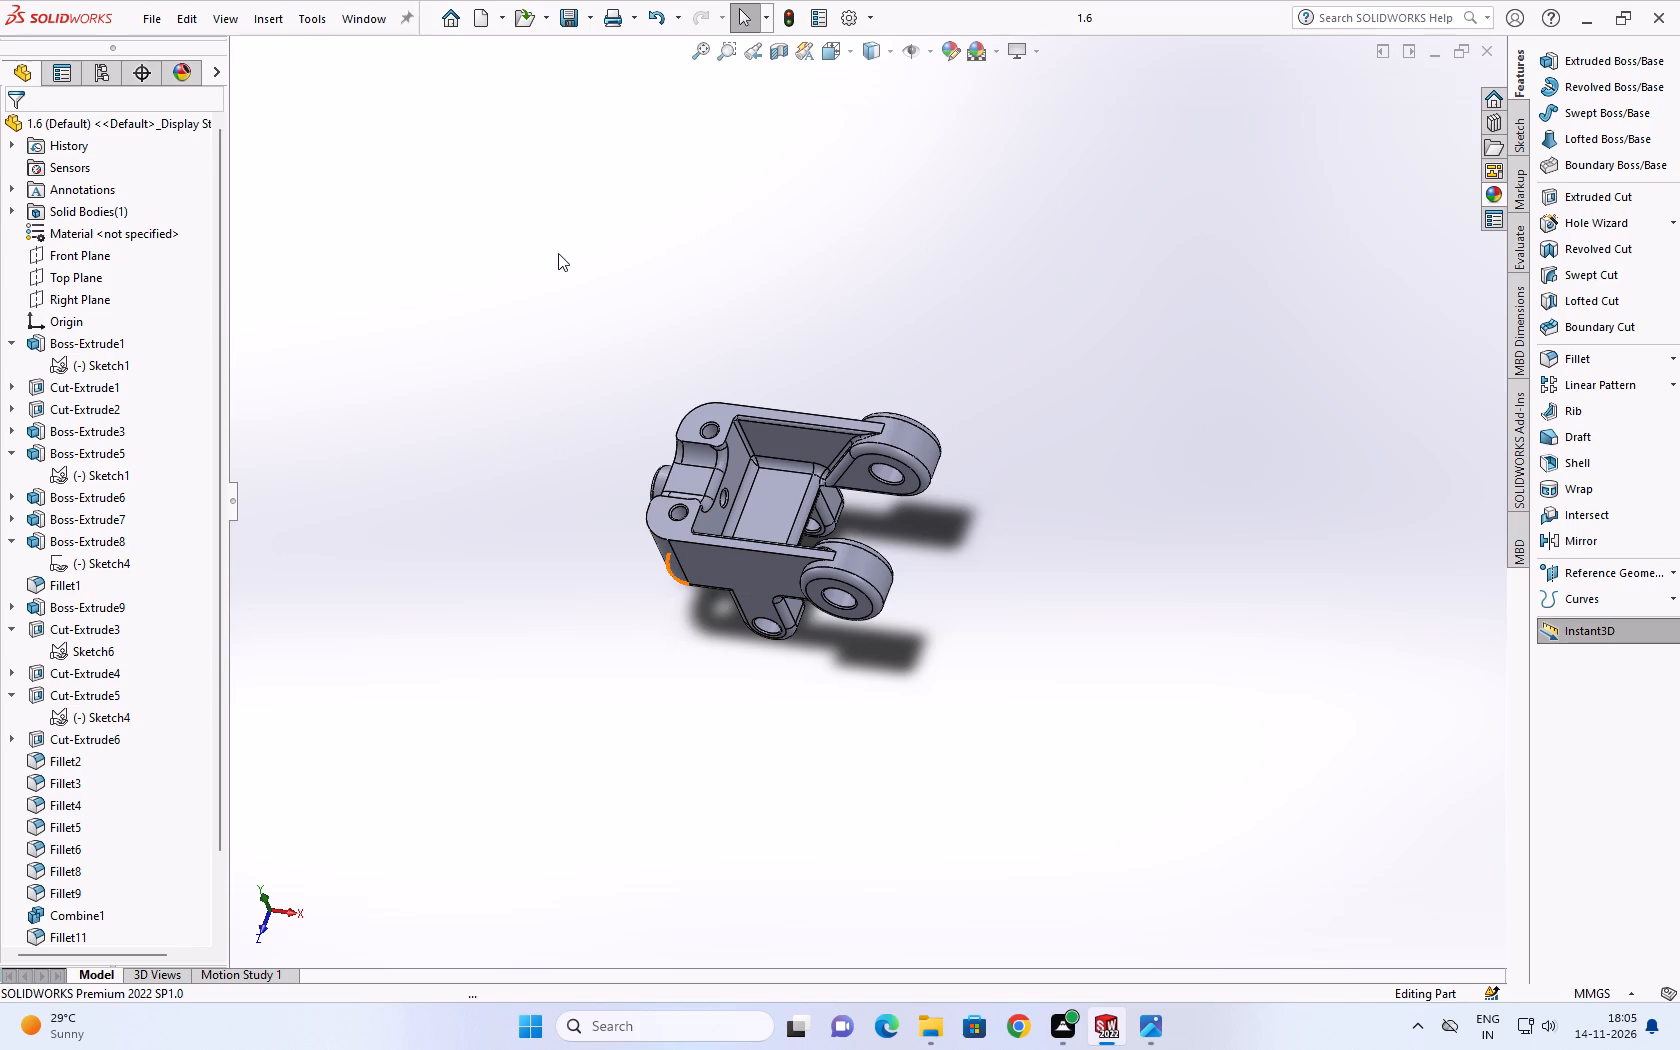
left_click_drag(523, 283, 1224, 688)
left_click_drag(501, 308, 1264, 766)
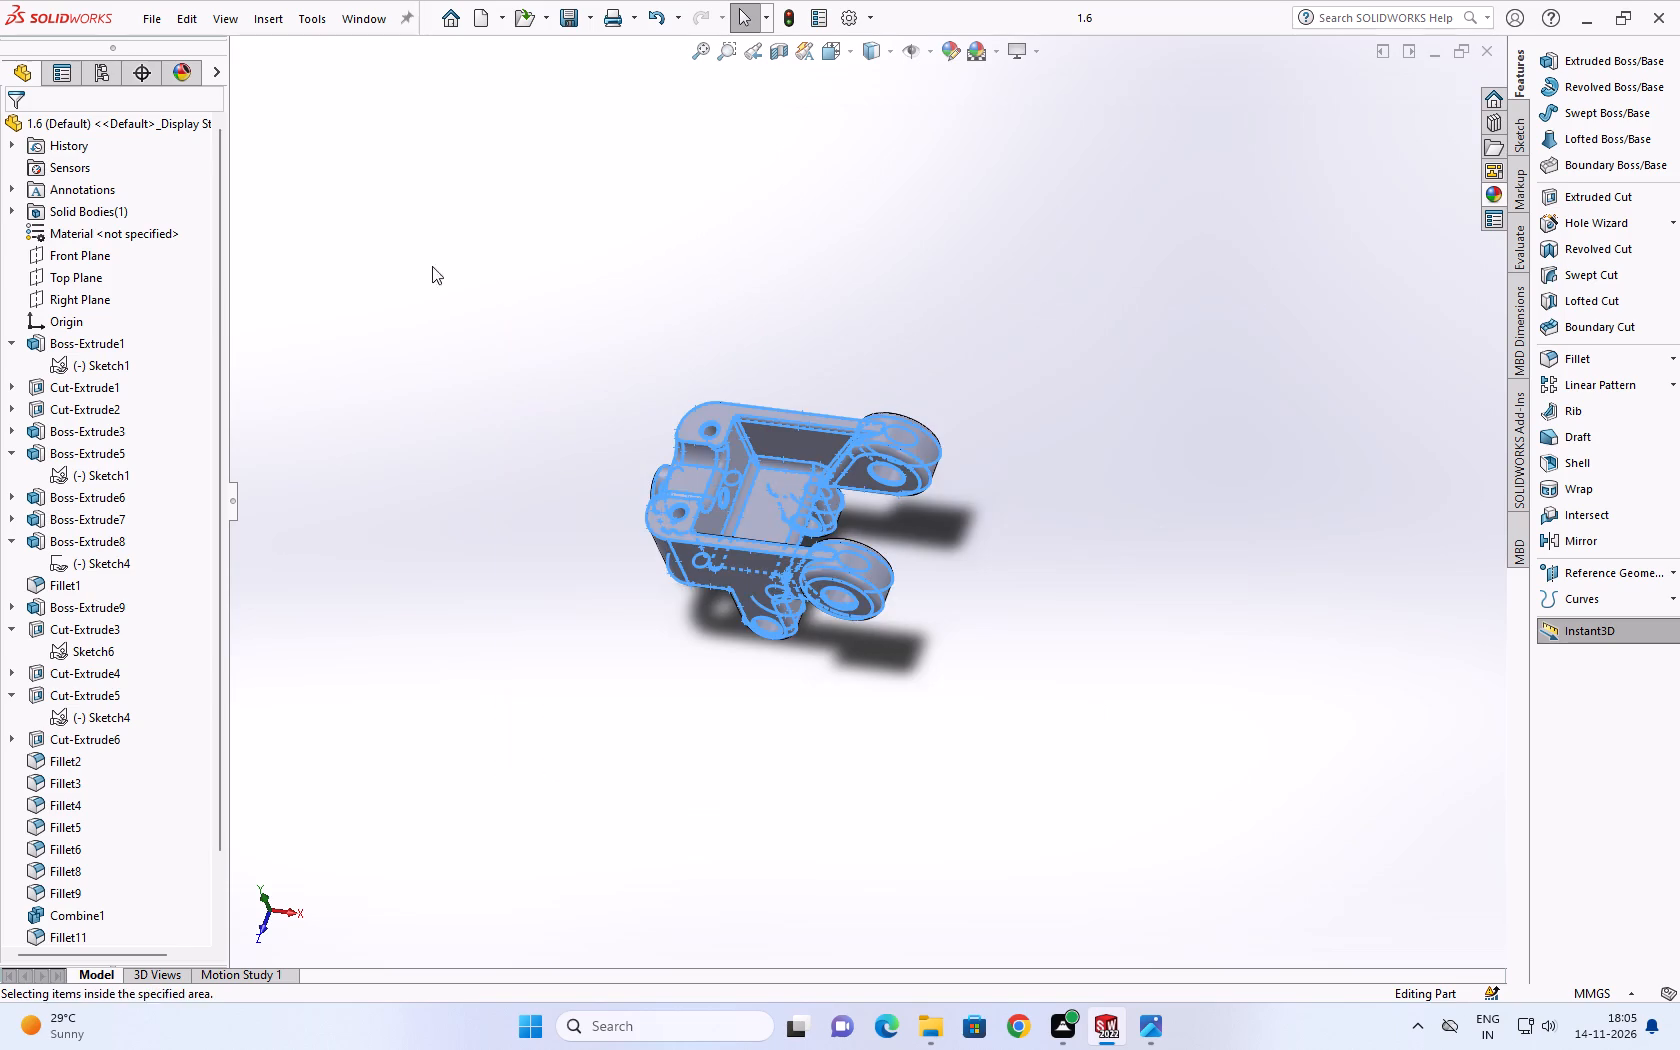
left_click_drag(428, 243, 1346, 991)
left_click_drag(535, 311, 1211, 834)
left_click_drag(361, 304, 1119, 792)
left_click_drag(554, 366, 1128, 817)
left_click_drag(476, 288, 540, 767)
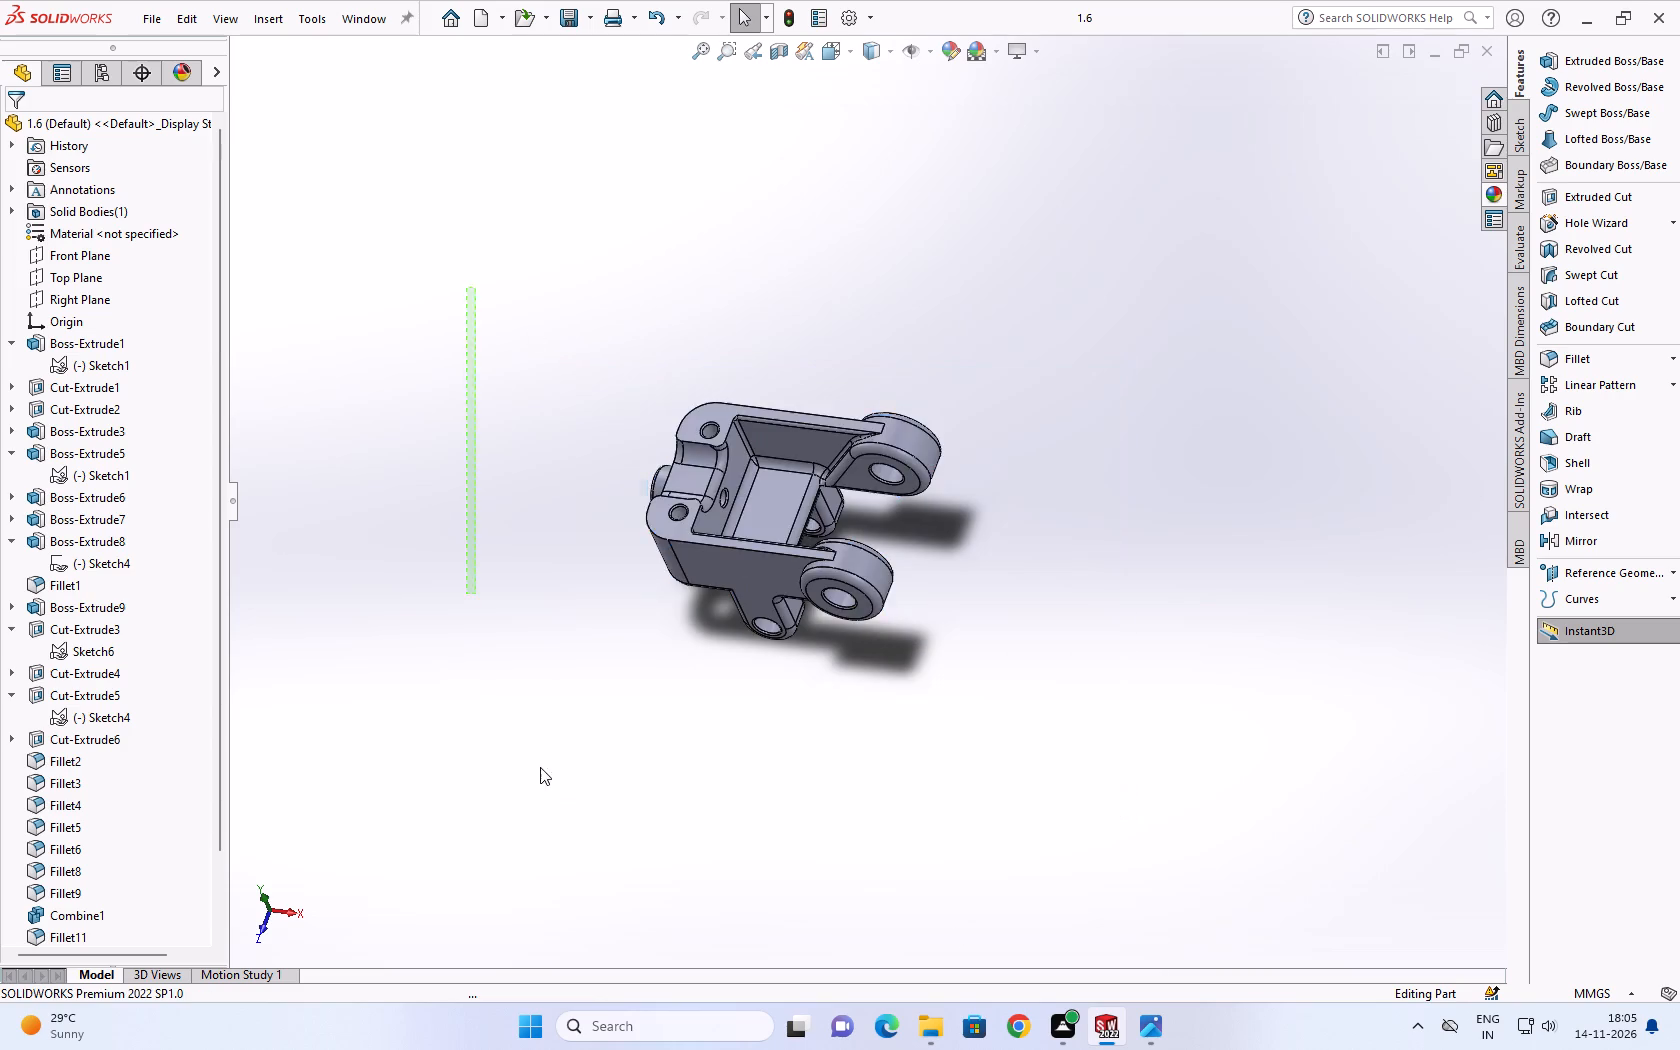
Examine the bracket's side wall, arm bosses and lugs from the side and from above.
left_click_drag(540, 767, 1298, 943)
left_click(1279, 881)
scroll(796, 653, "up", 1)
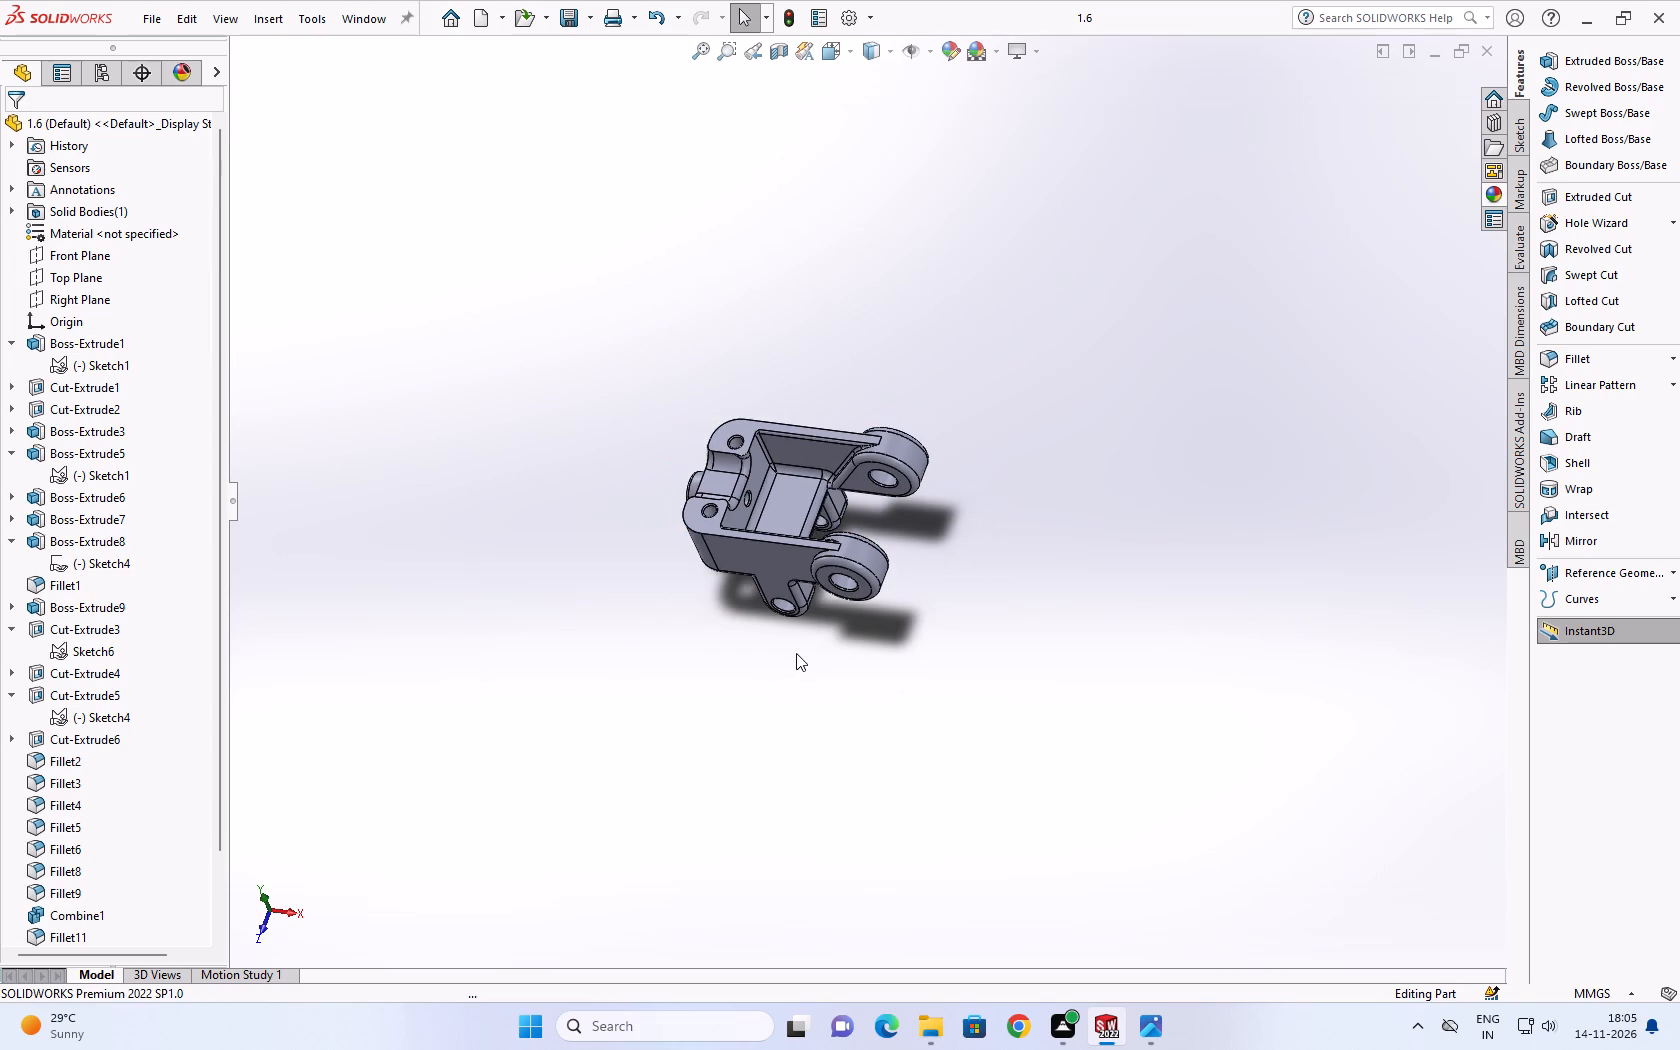
scroll(724, 677, "up", 3)
scroll(656, 405, "down", 5)
middle_click_drag(999, 661, 974, 481)
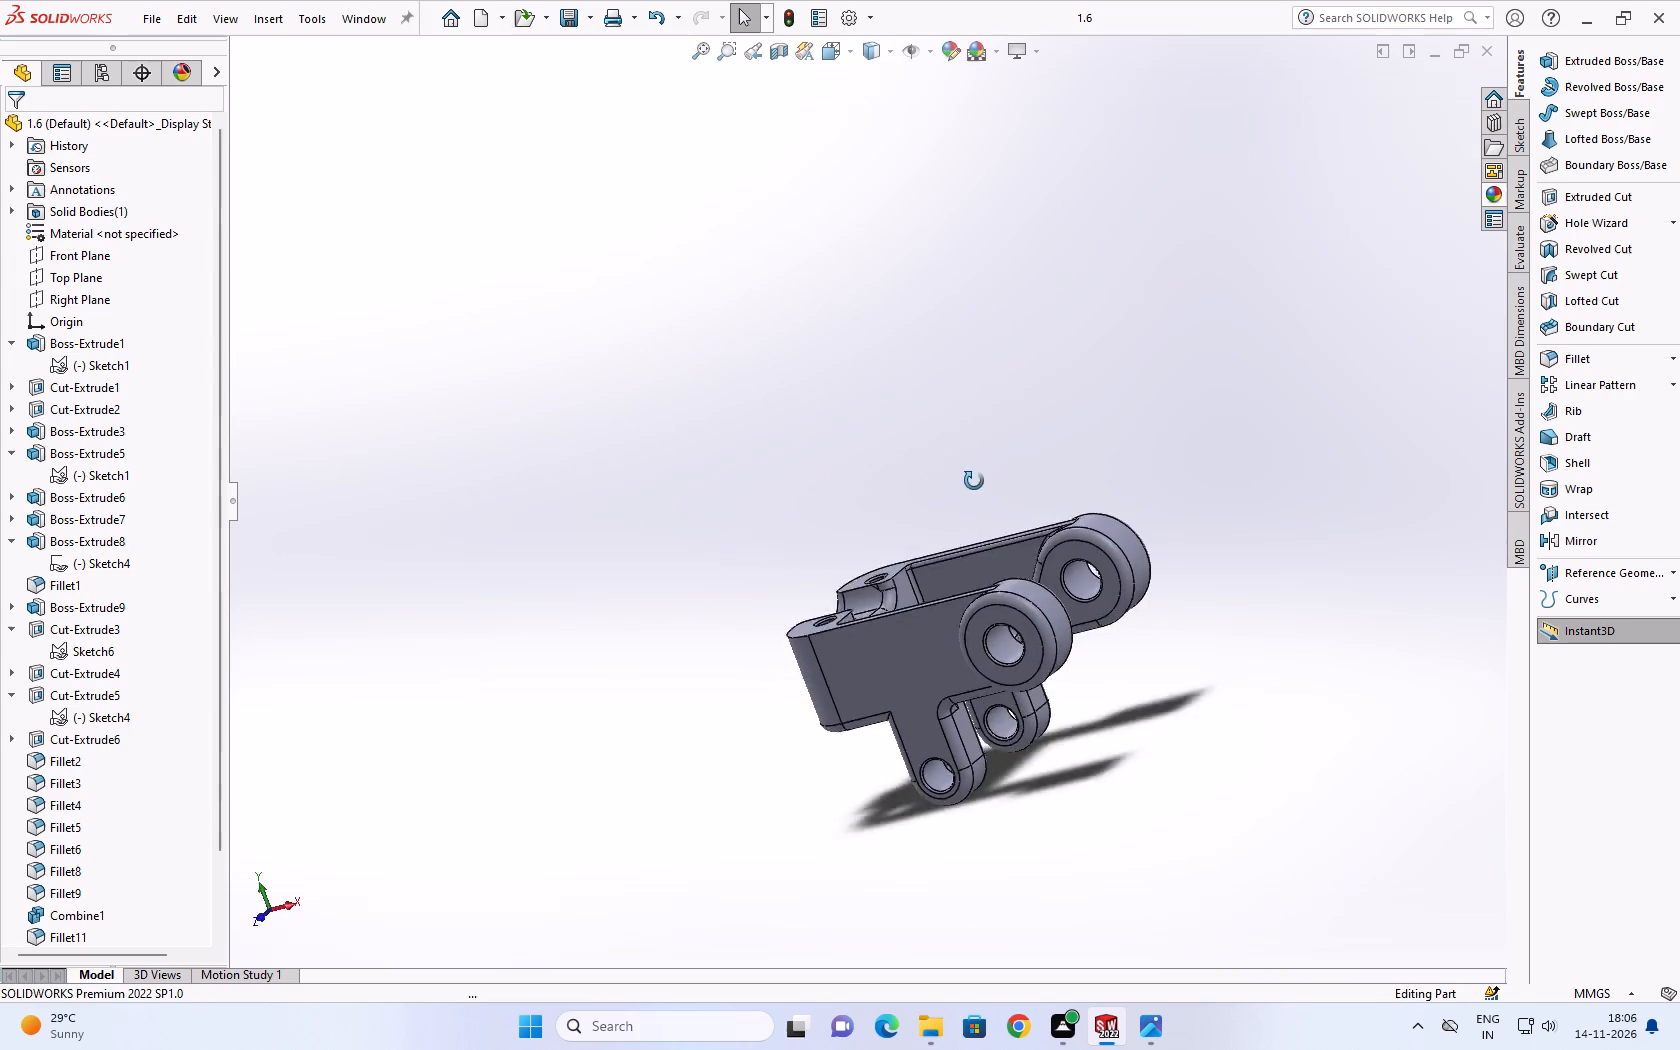
middle_click_drag(974, 481, 963, 451)
scroll(909, 621, "up", 3)
scroll(911, 616, "down", 2)
middle_click_drag(919, 615, 1031, 744)
scroll(917, 659, "down", 1)
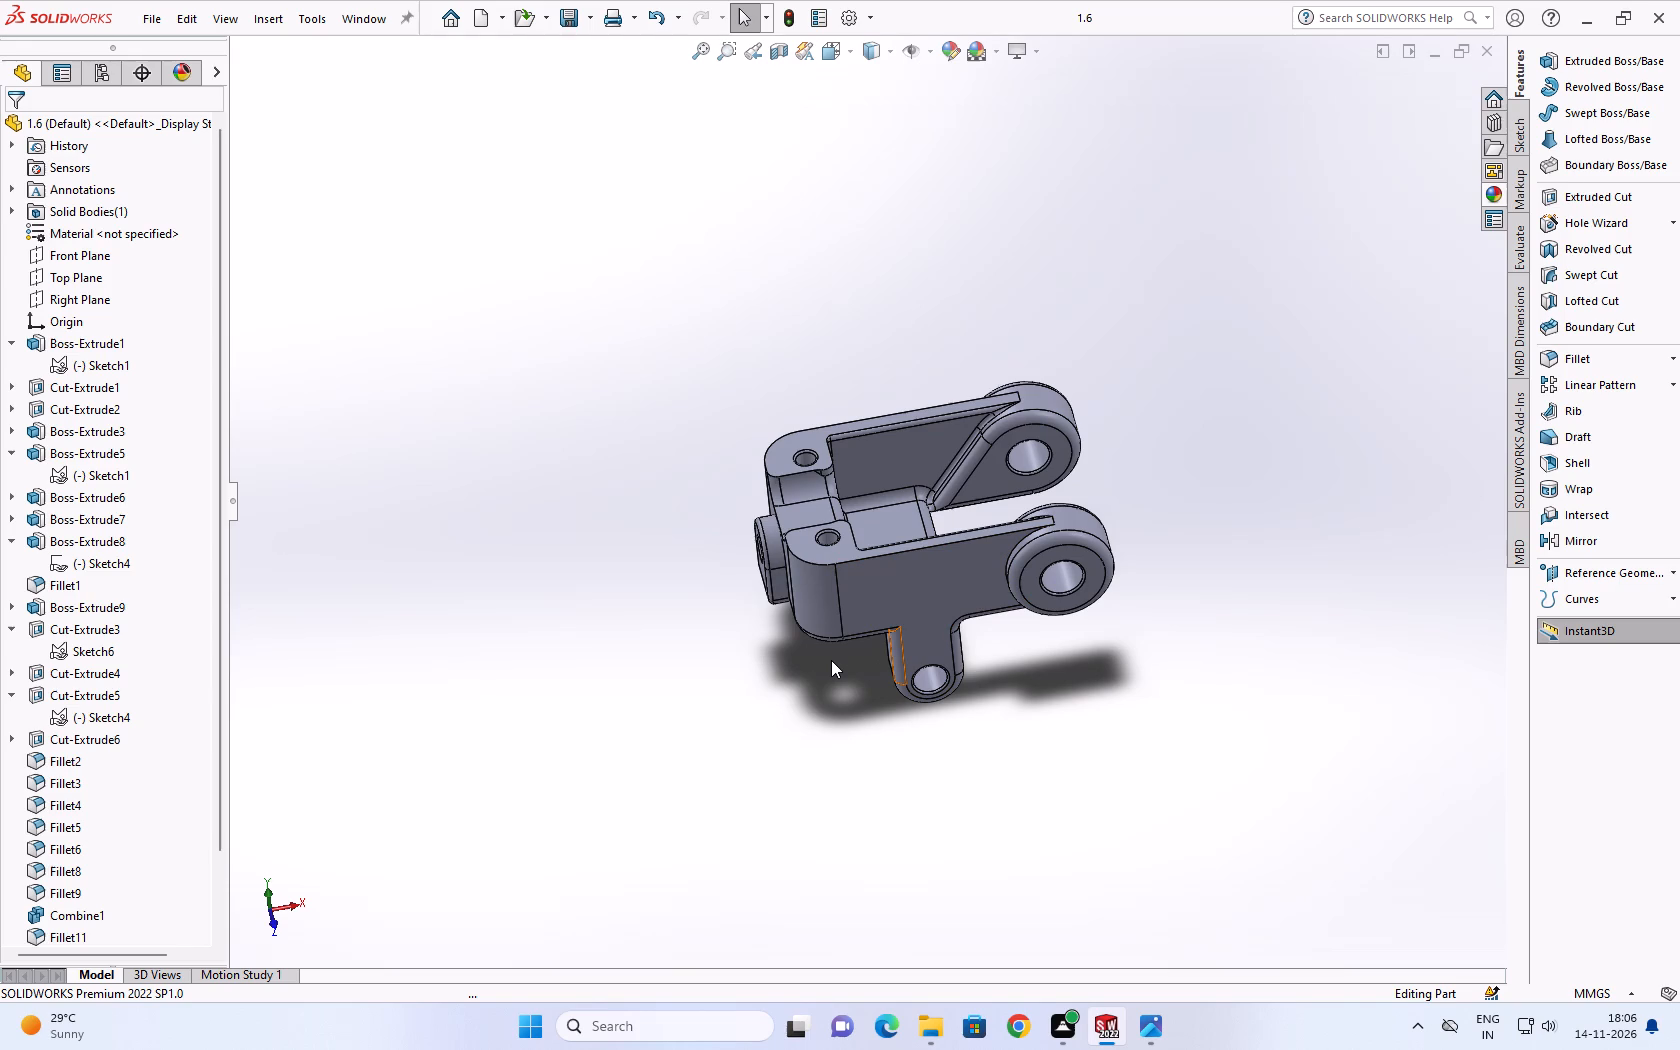
Select the whole bracket's geometry, clear the selection, and examine the open pocket, outer side and lug holes.
left_click_drag(631, 292, 1569, 838)
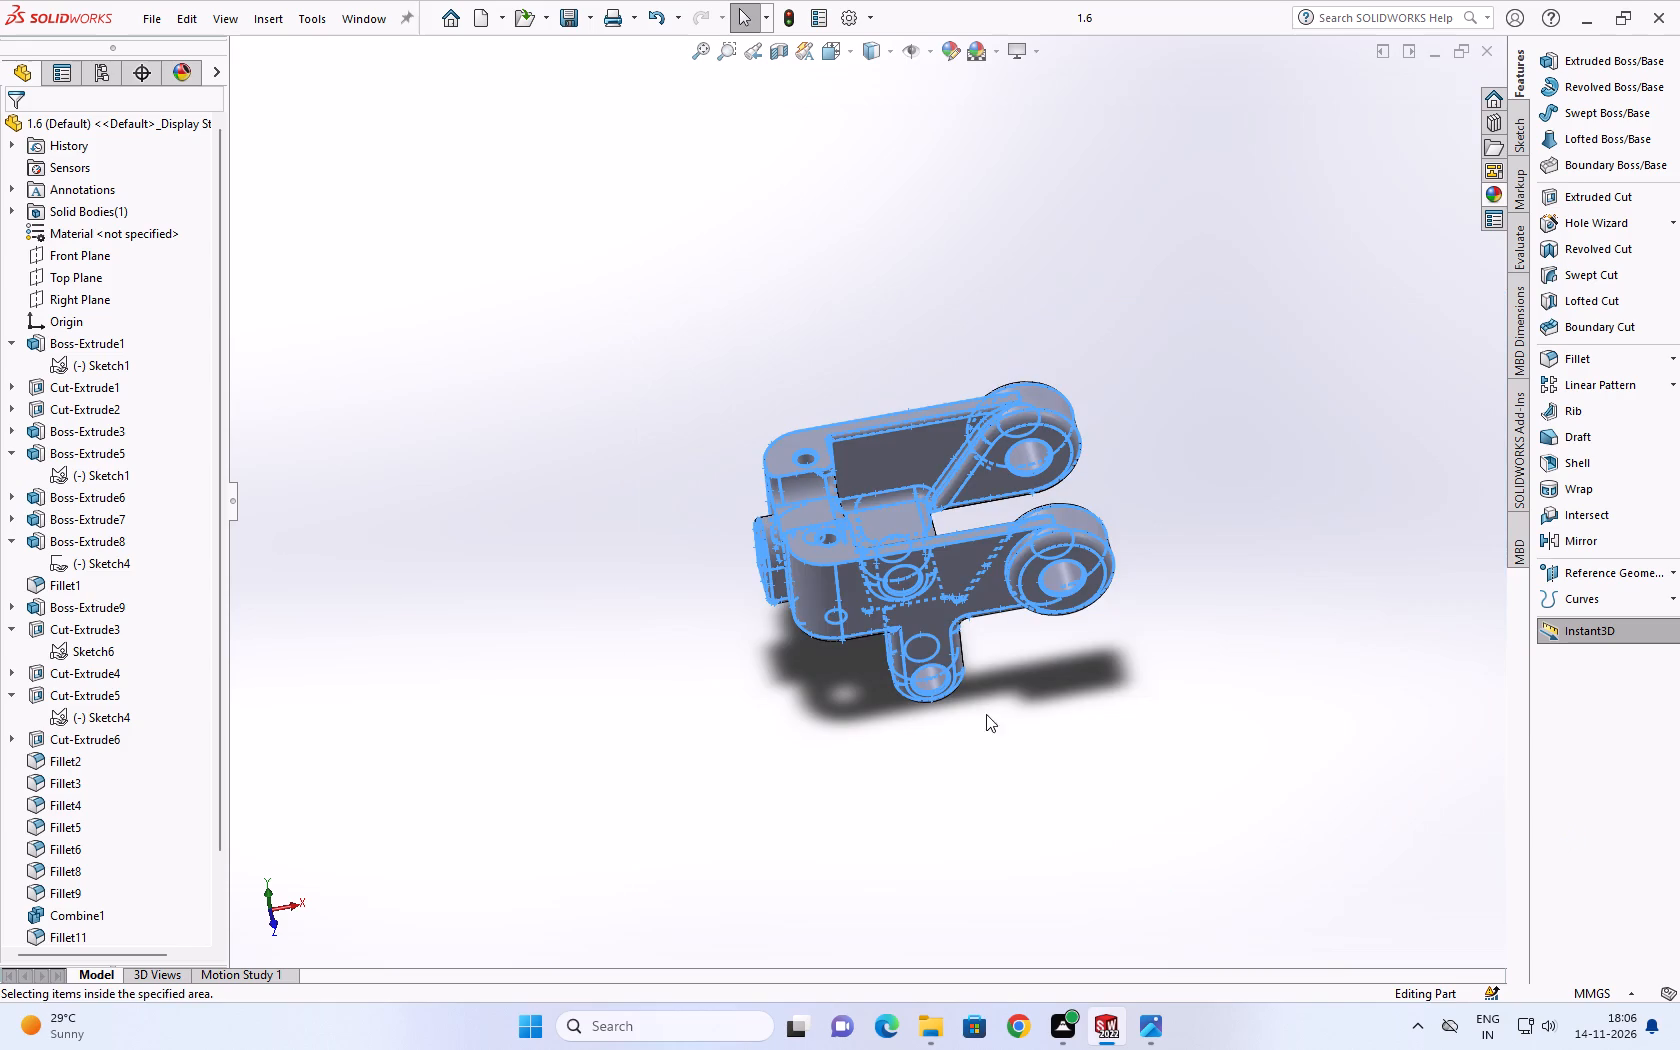
left_click(526, 373)
left_click_drag(557, 358, 1545, 998)
left_click(409, 355)
middle_click_drag(995, 607, 887, 828)
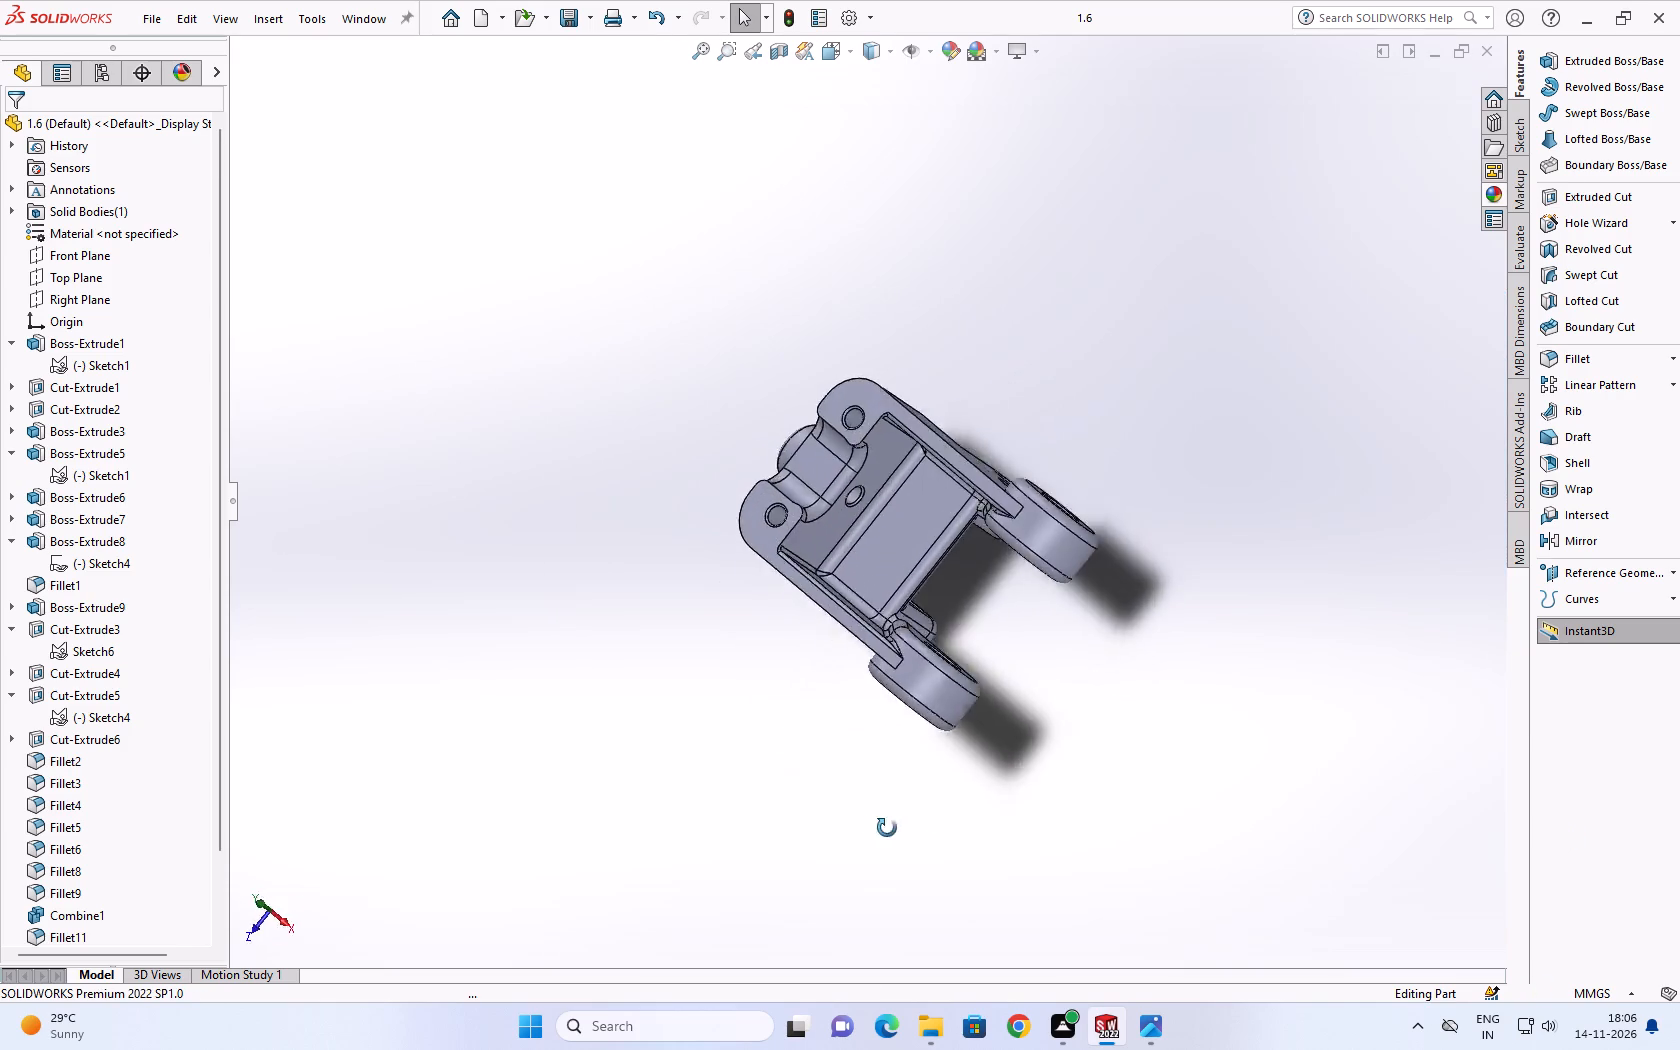
middle_click_drag(887, 828, 998, 805)
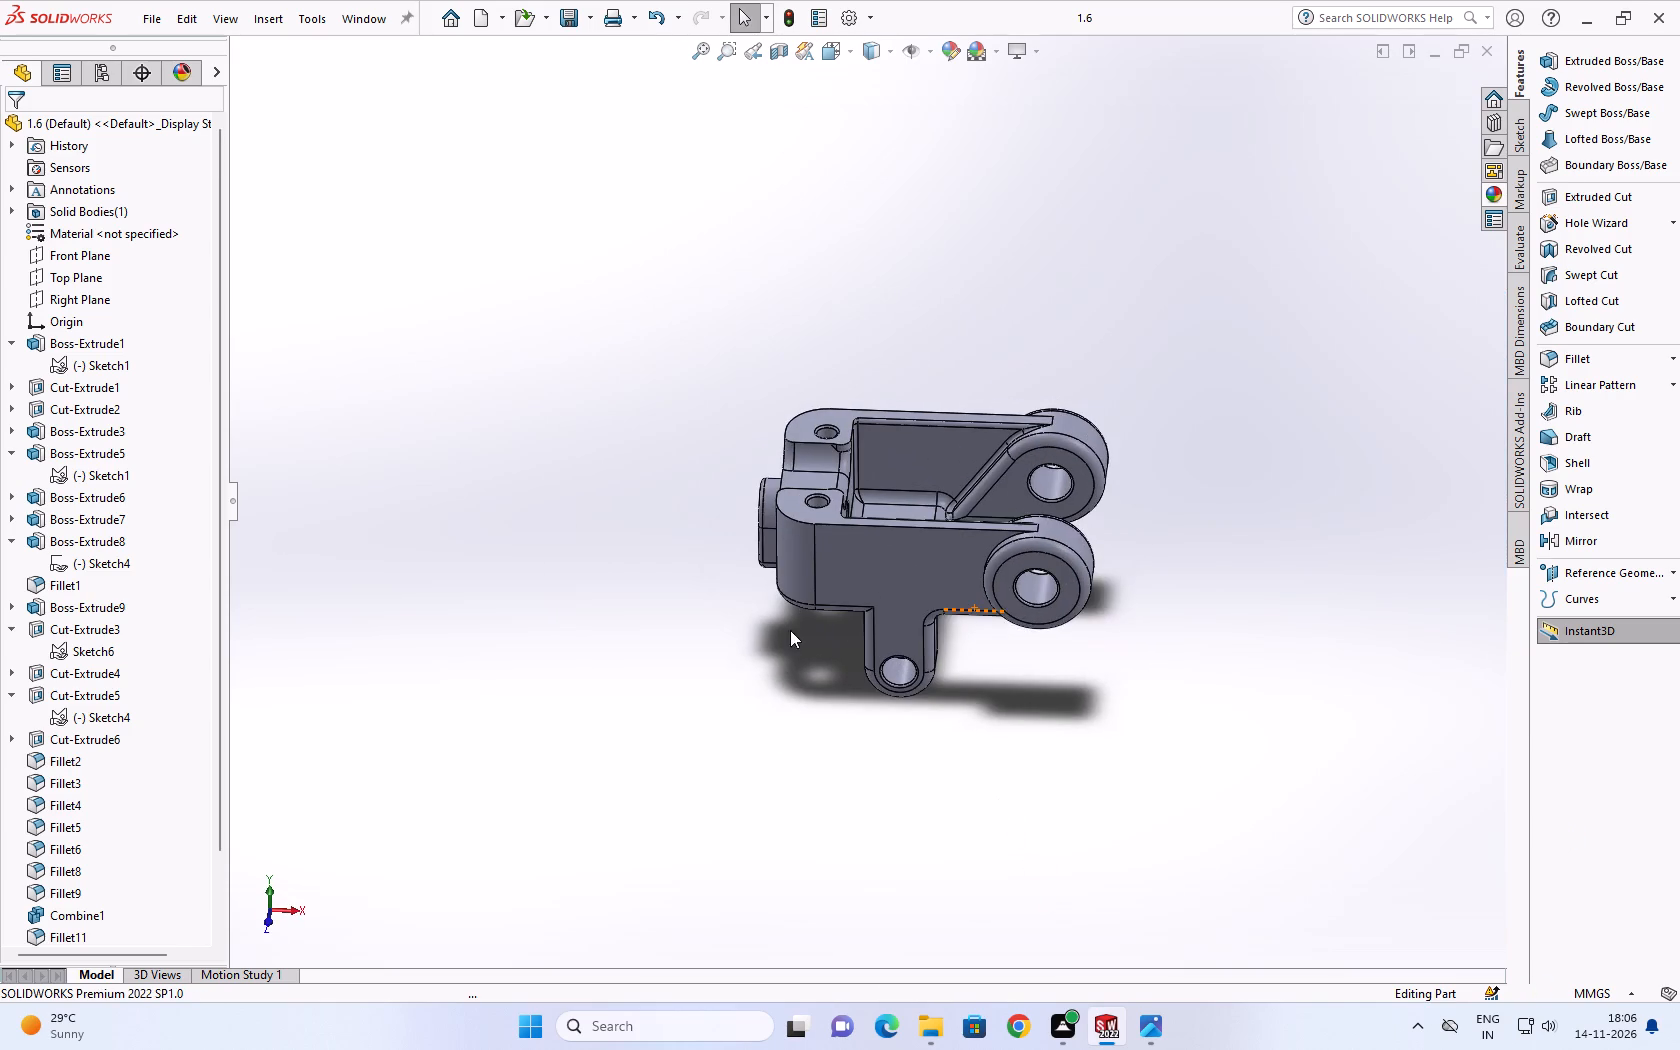
scroll(784, 615, "down", 1)
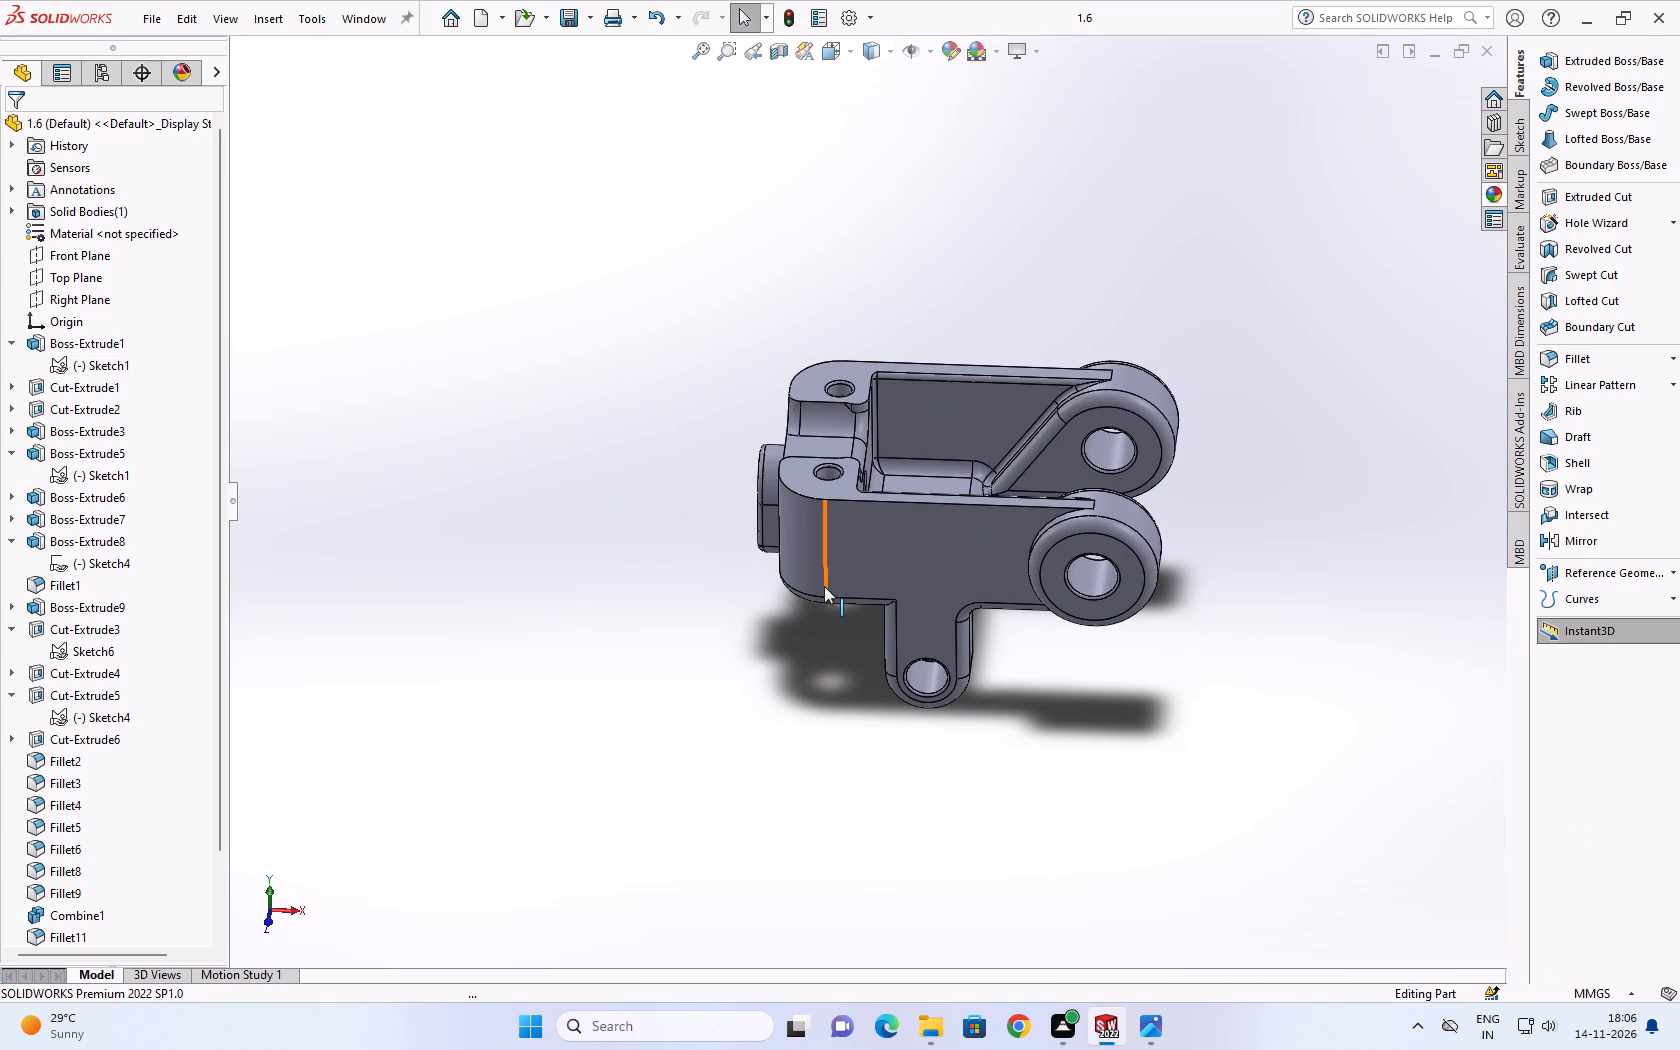
left_click_drag(633, 228, 1443, 864)
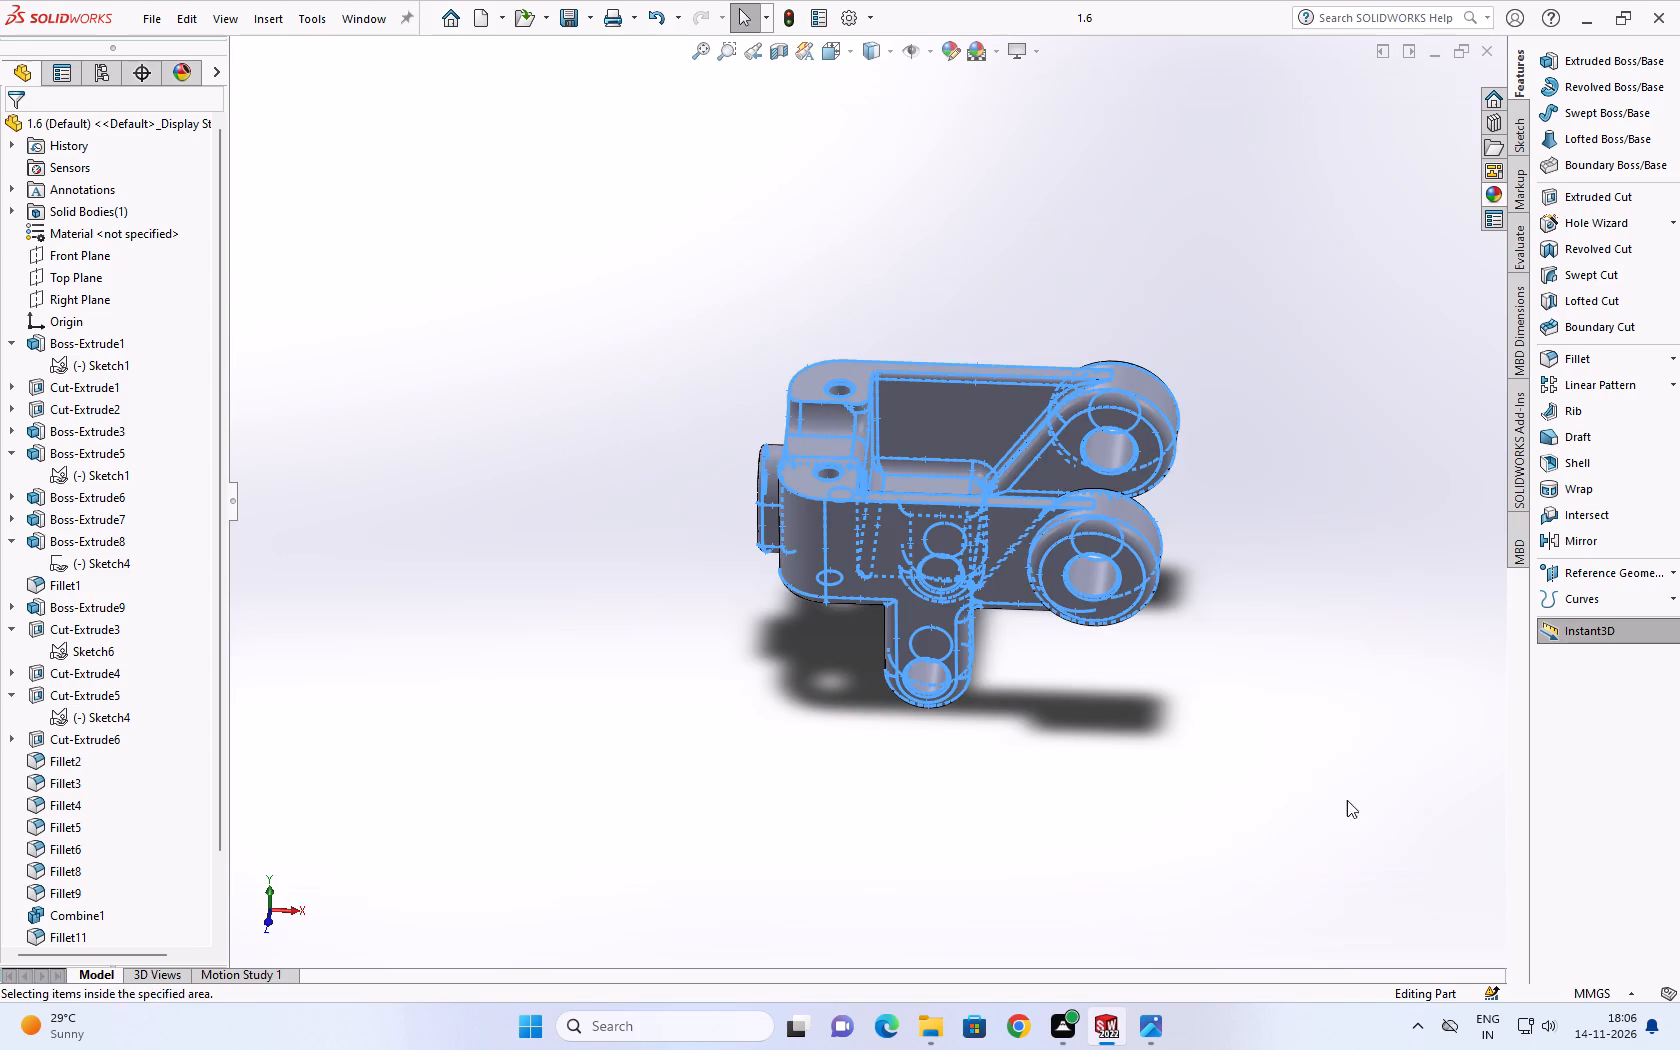
left_click(623, 281)
middle_click_drag(1180, 471, 1131, 647)
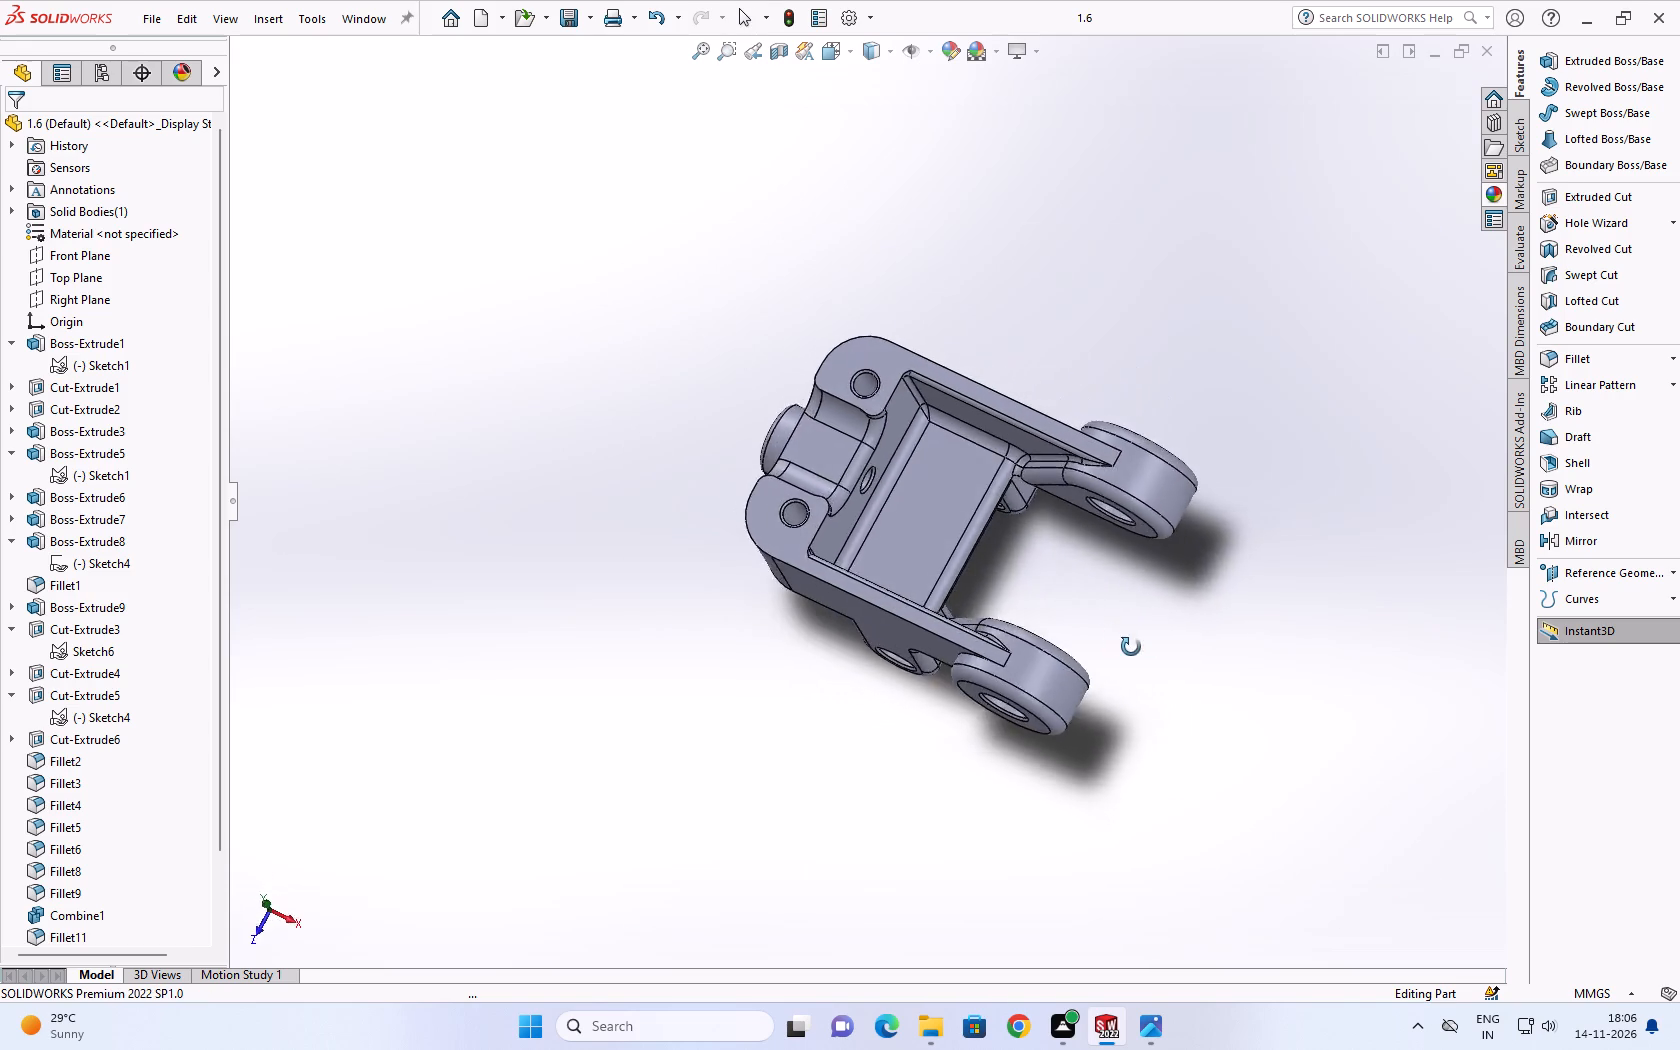
middle_click_drag(1131, 647, 1190, 401)
scroll(1181, 415, "up", 1)
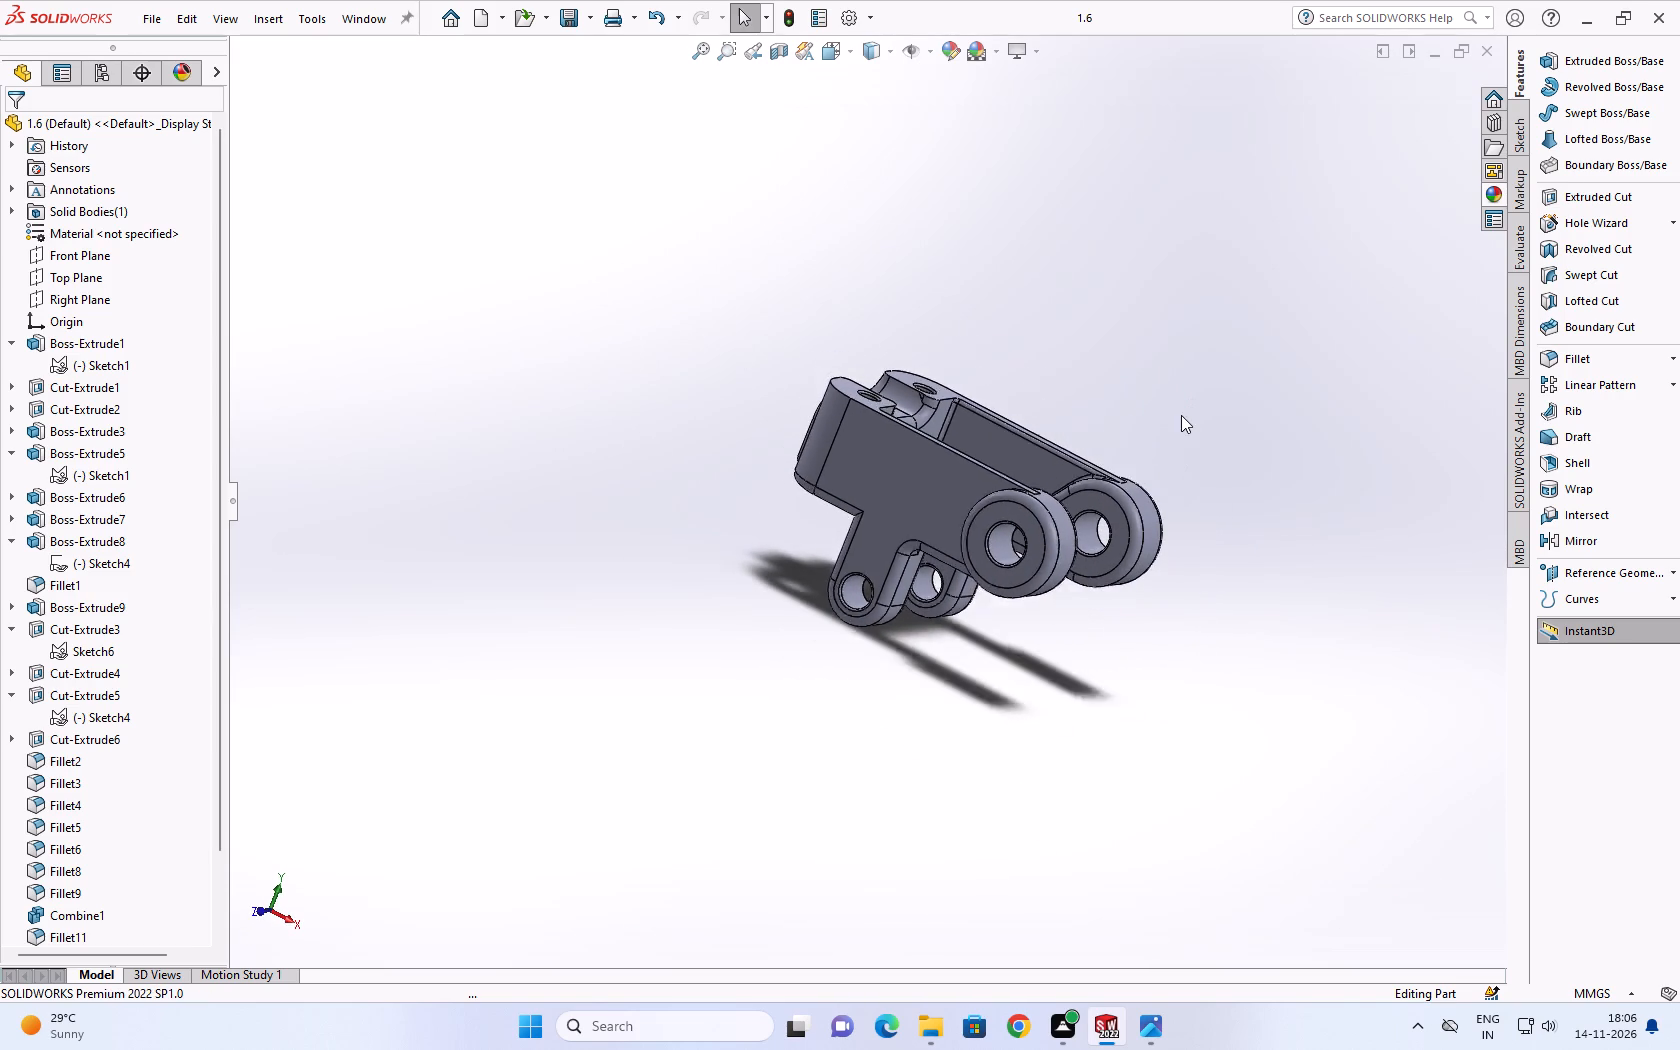
scroll(1181, 415, "up", 1)
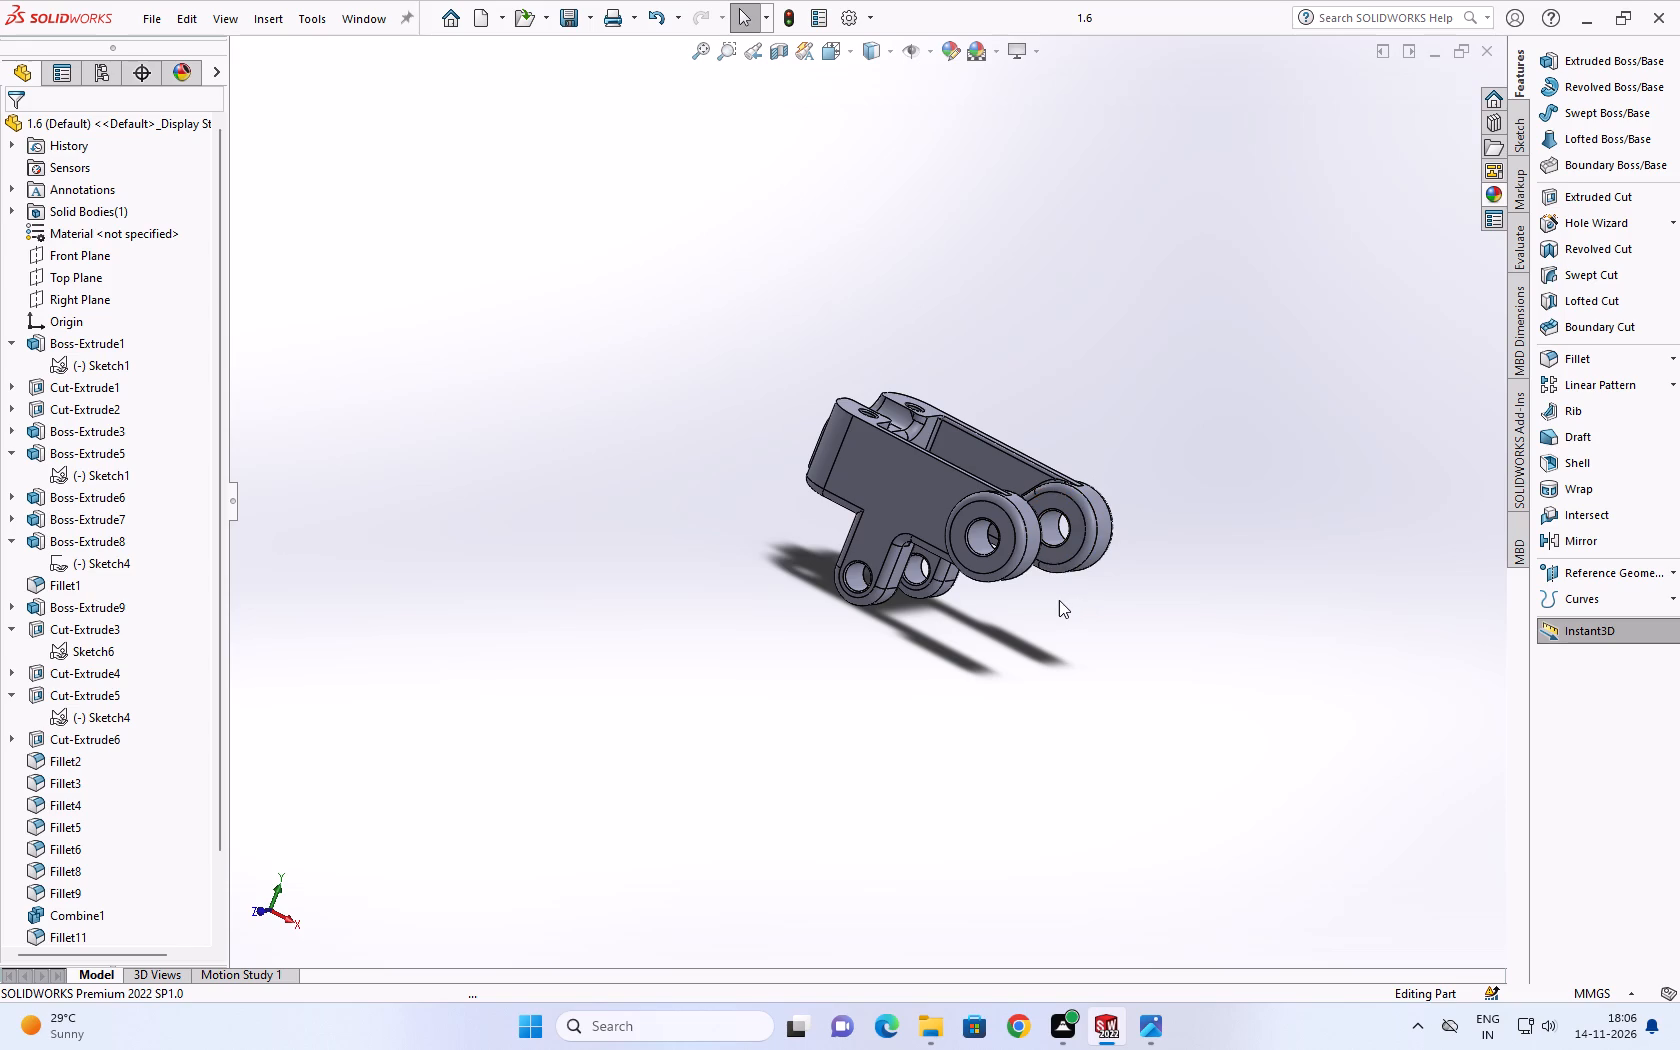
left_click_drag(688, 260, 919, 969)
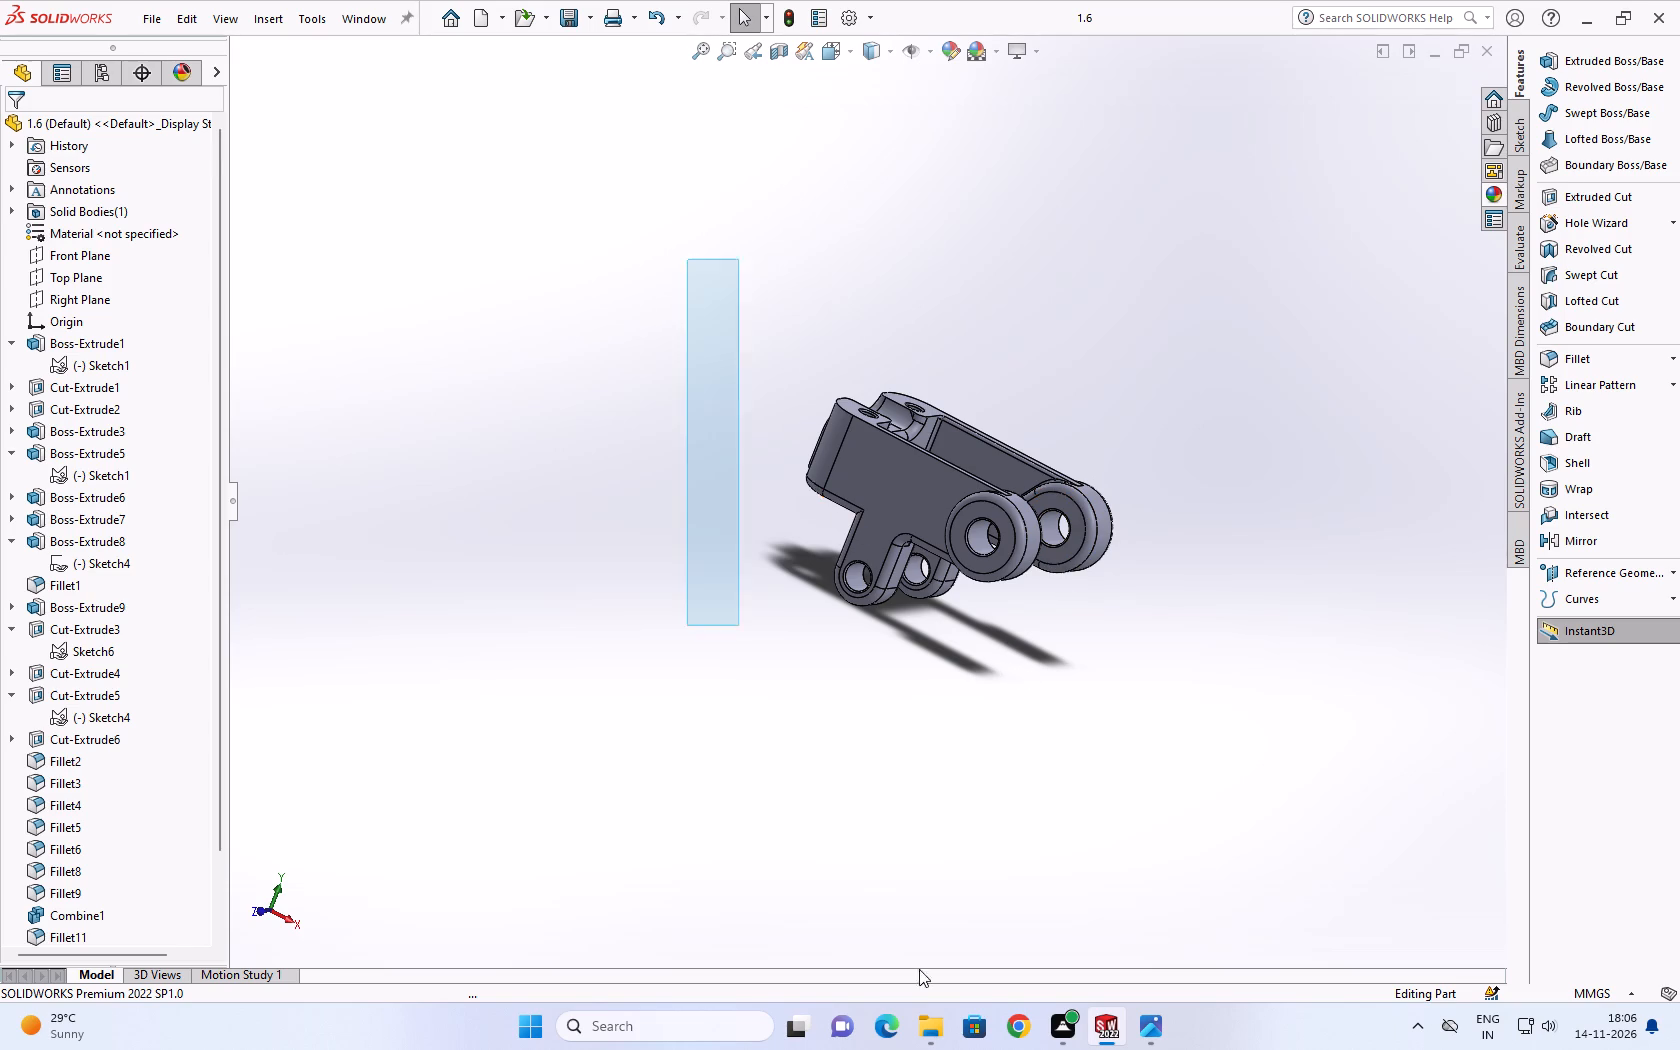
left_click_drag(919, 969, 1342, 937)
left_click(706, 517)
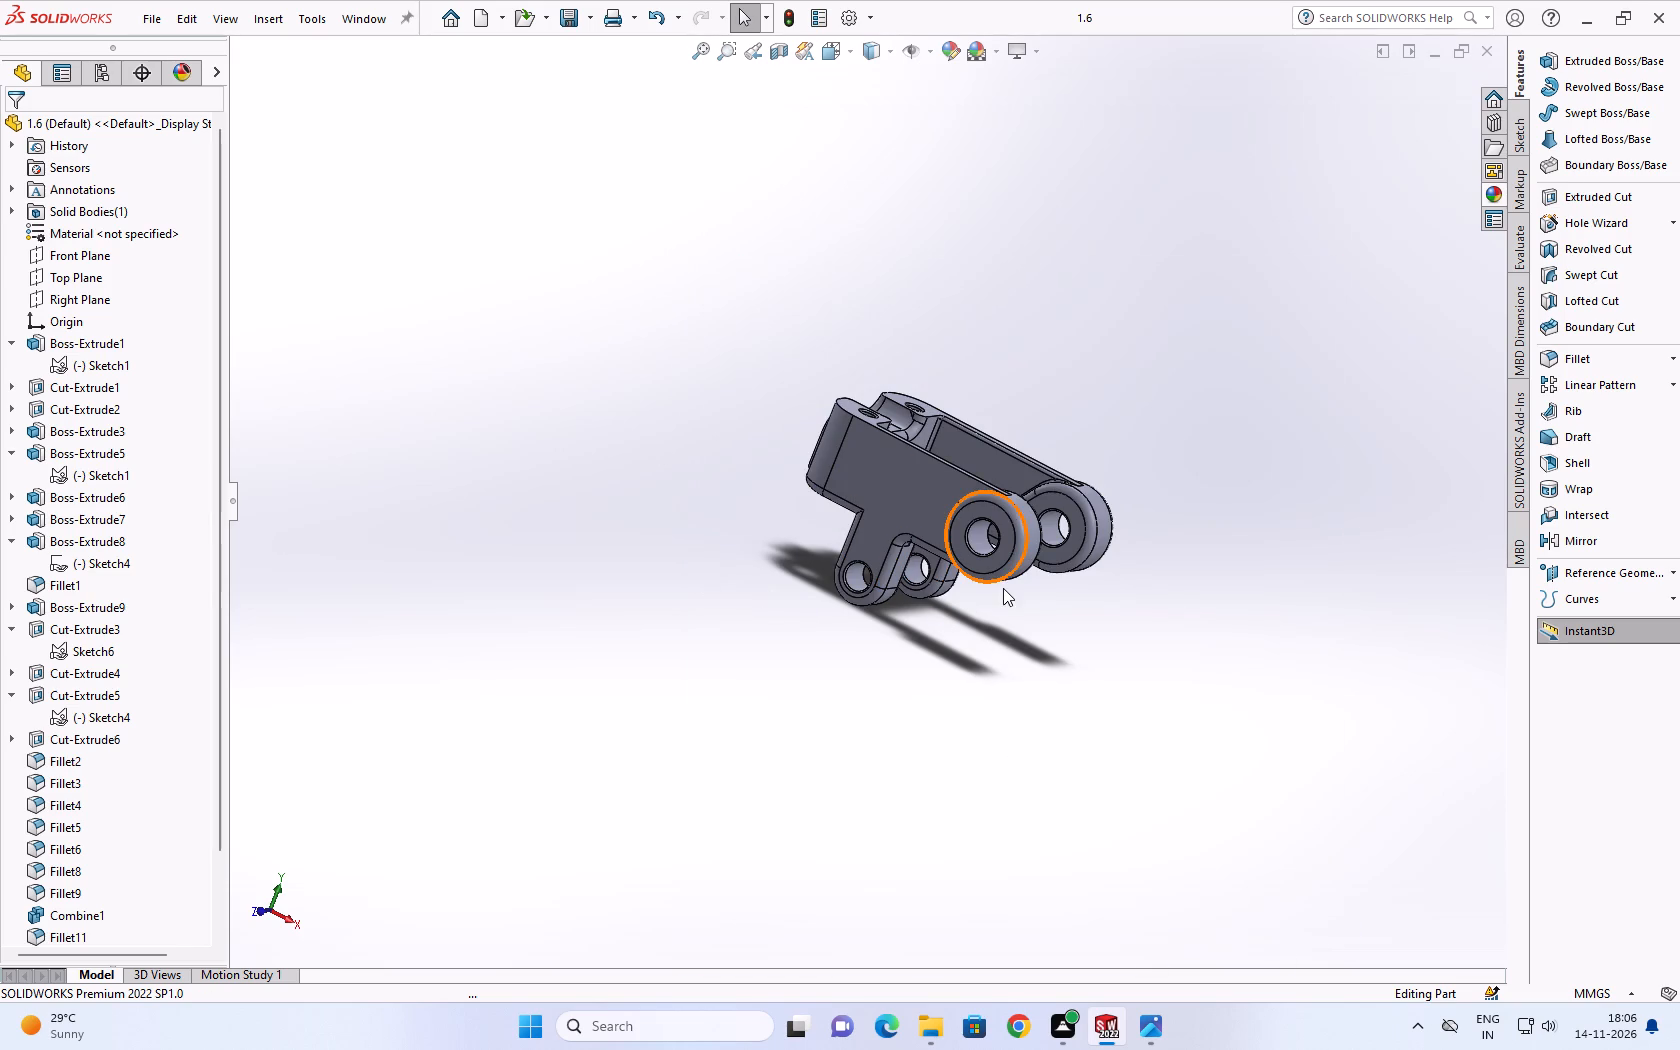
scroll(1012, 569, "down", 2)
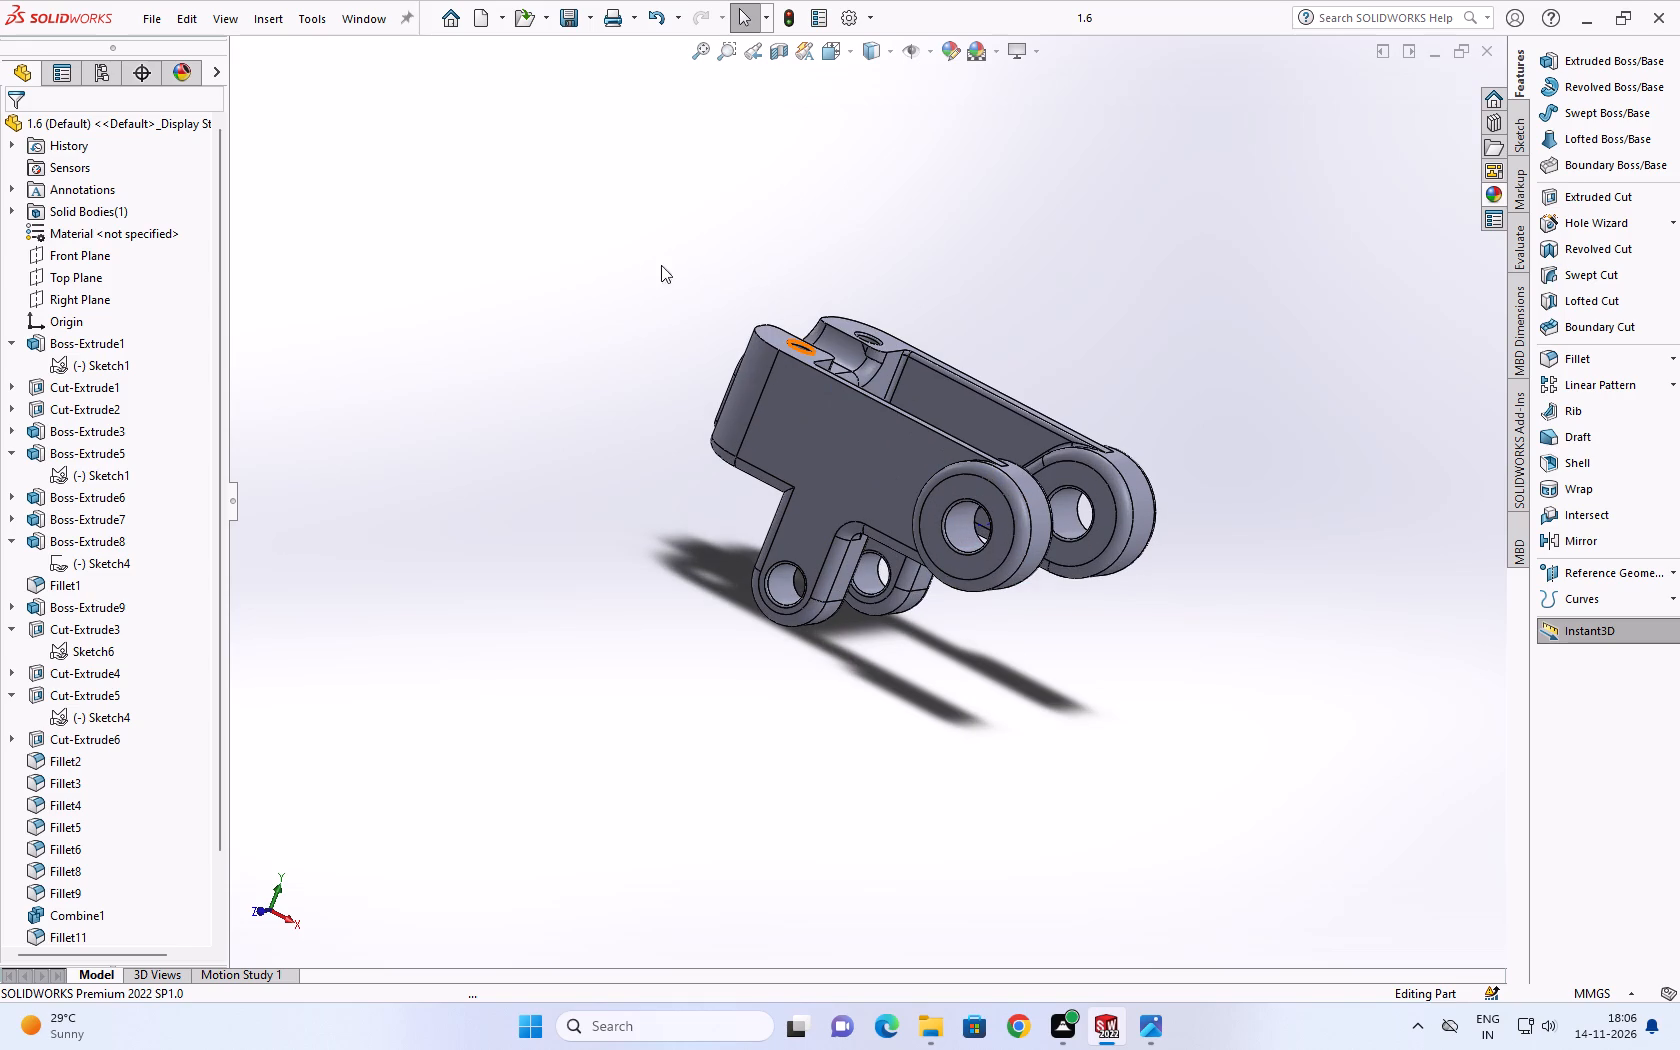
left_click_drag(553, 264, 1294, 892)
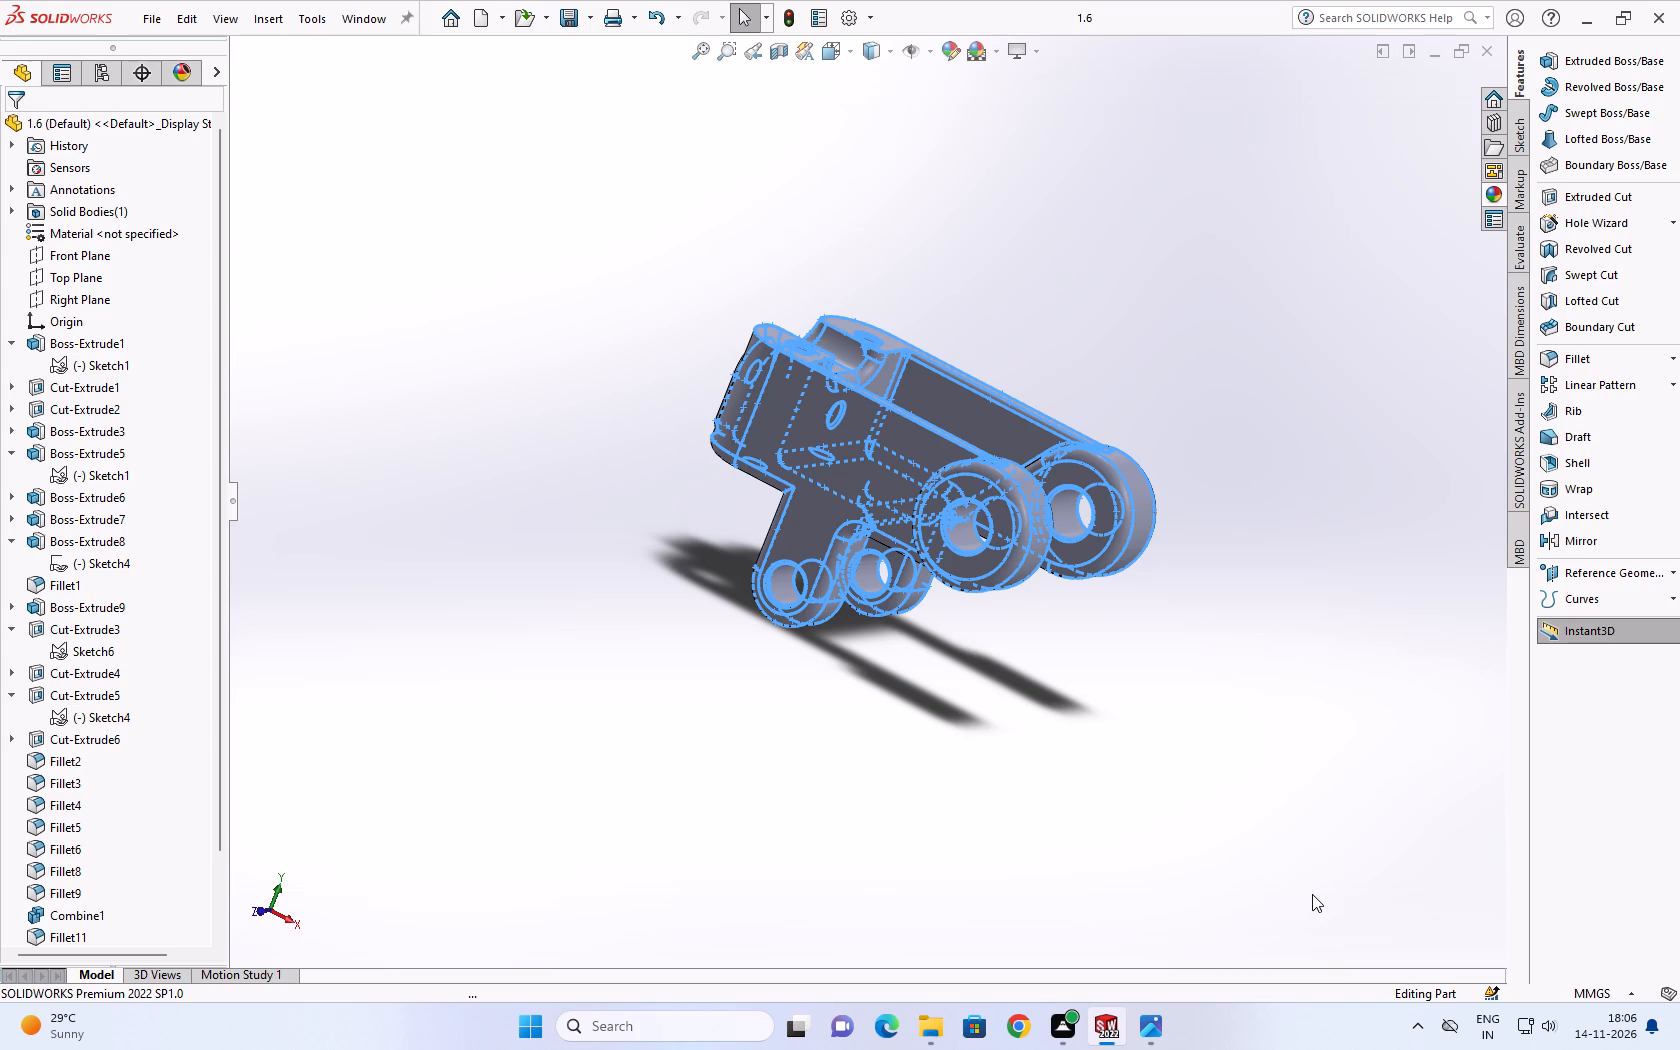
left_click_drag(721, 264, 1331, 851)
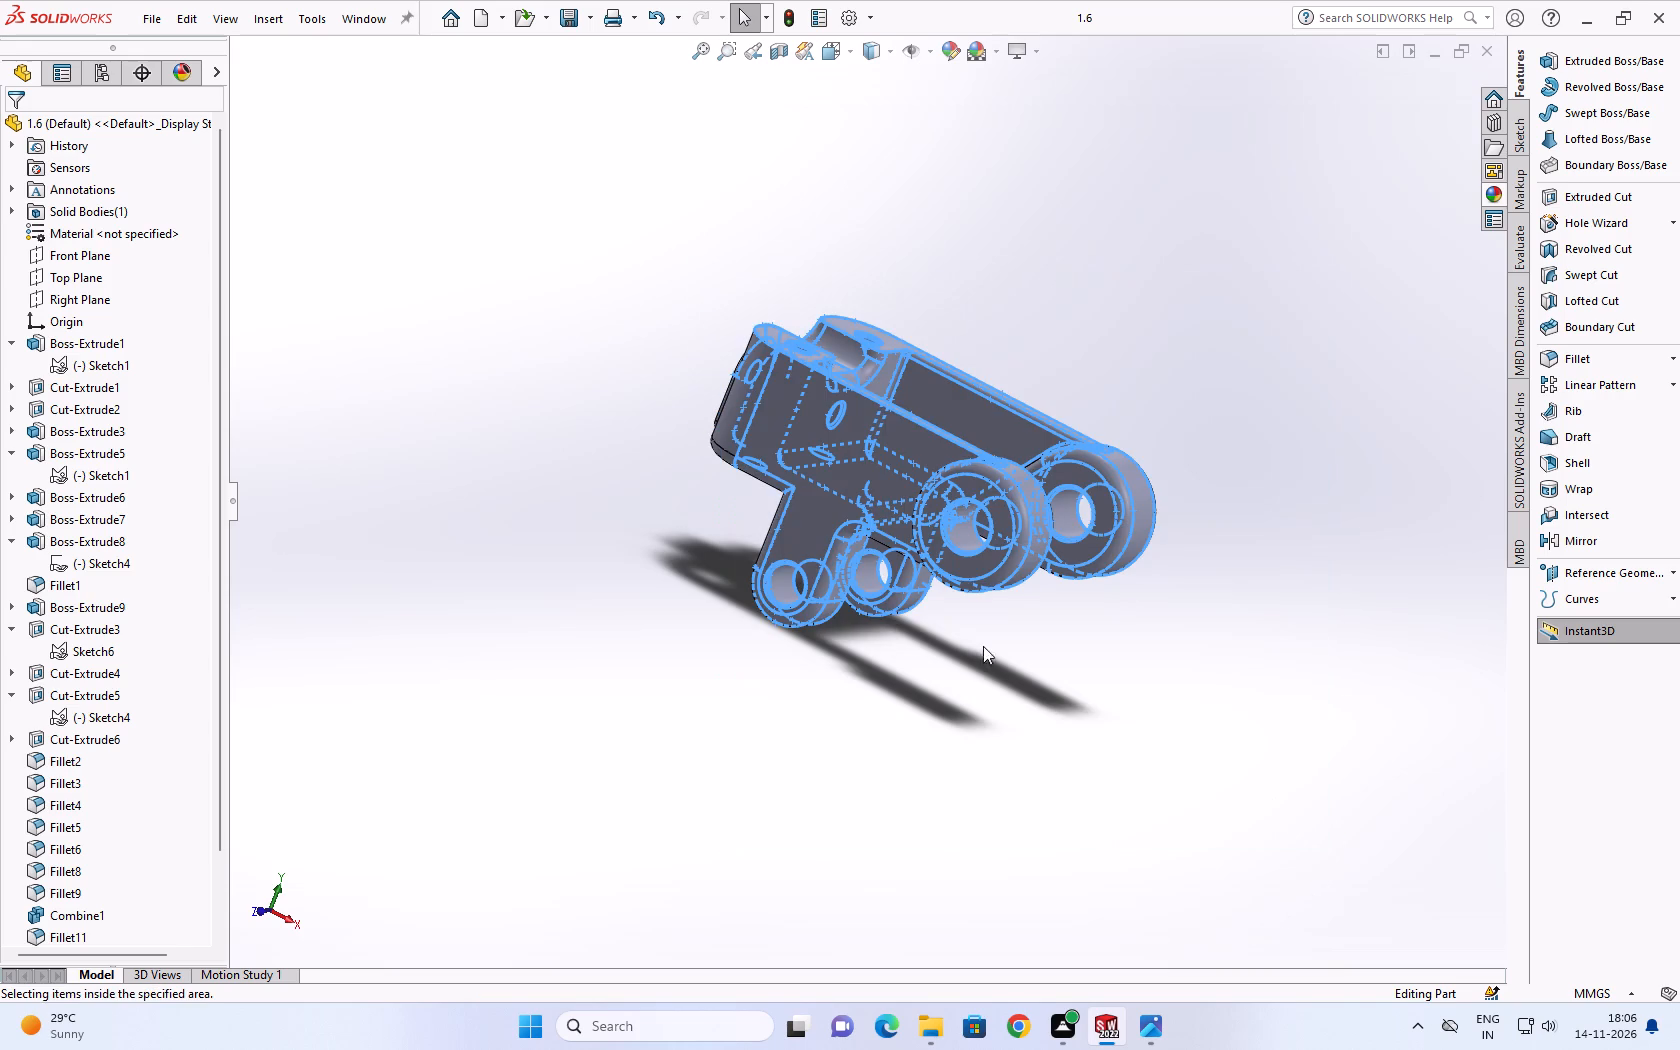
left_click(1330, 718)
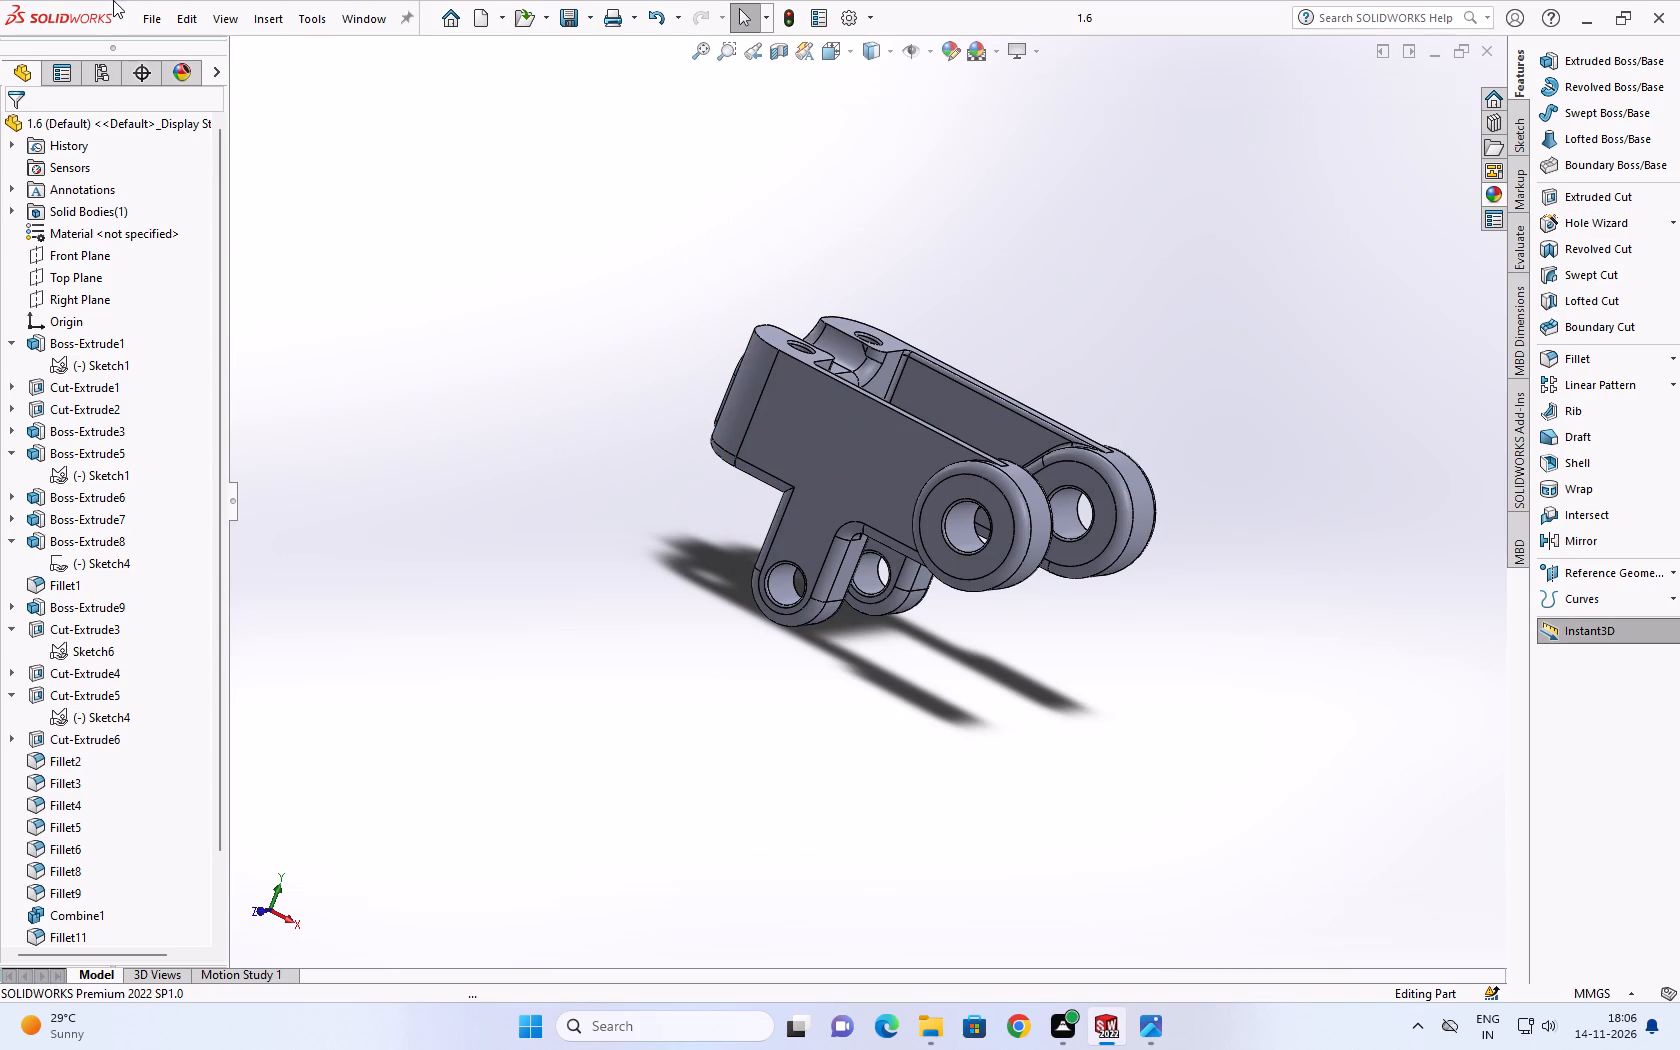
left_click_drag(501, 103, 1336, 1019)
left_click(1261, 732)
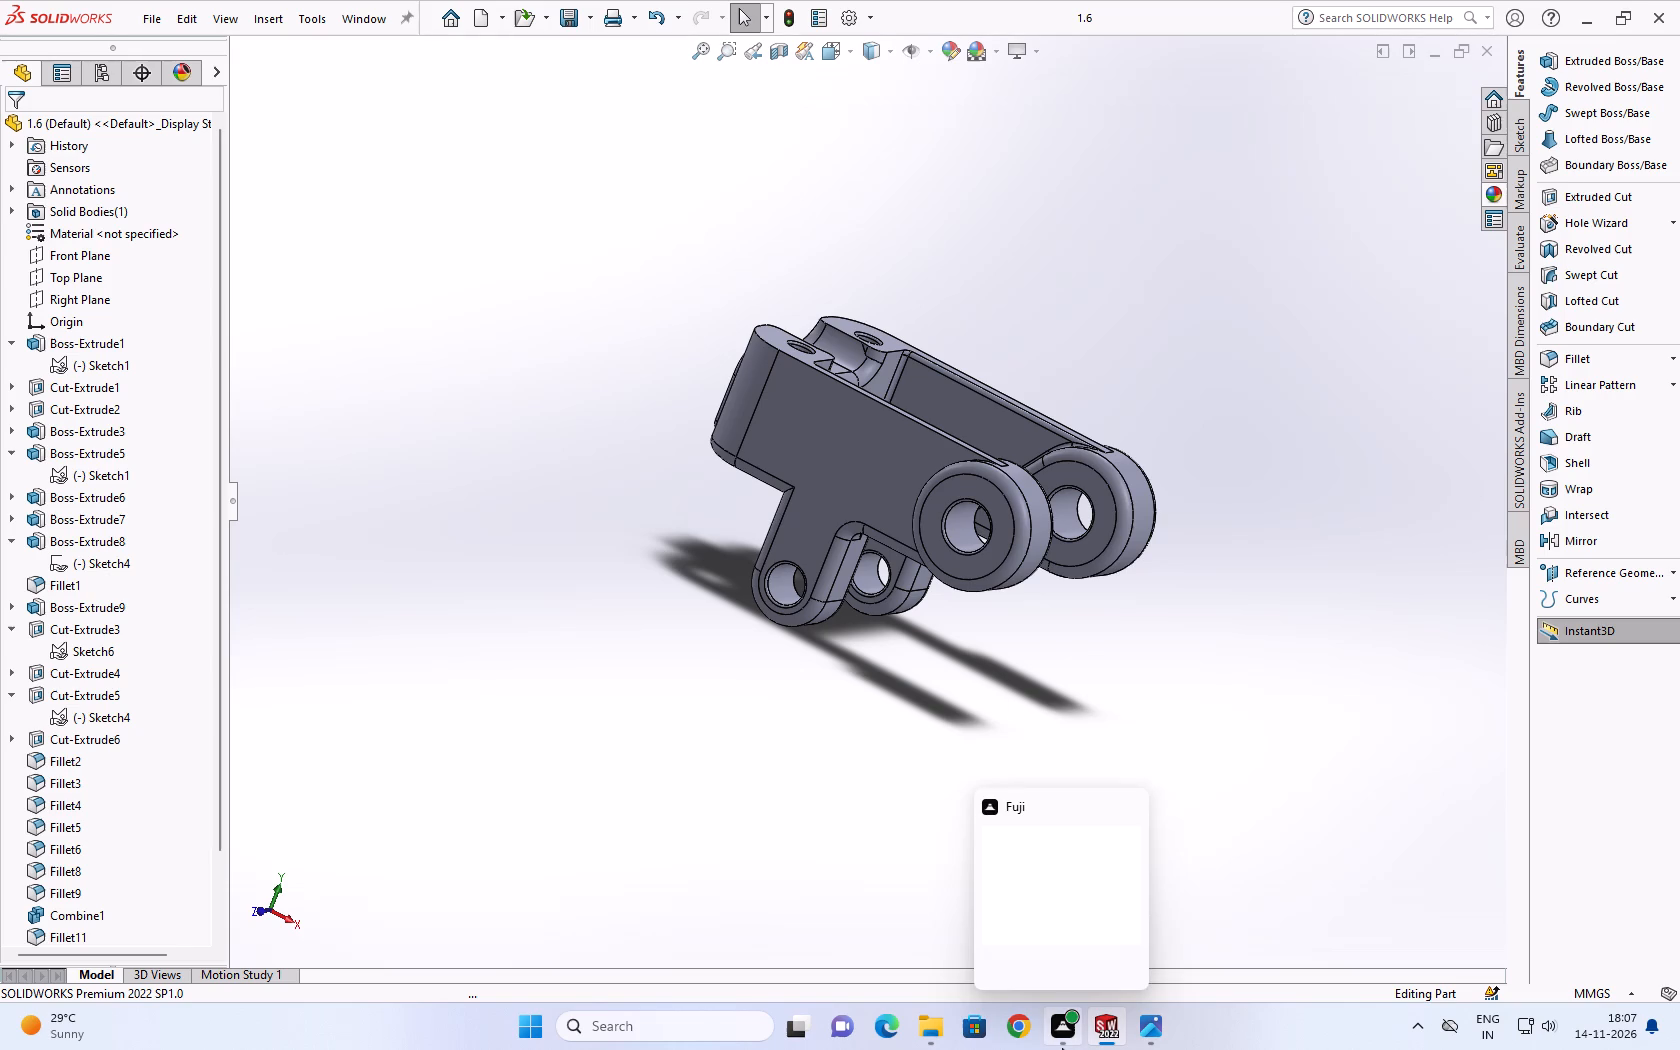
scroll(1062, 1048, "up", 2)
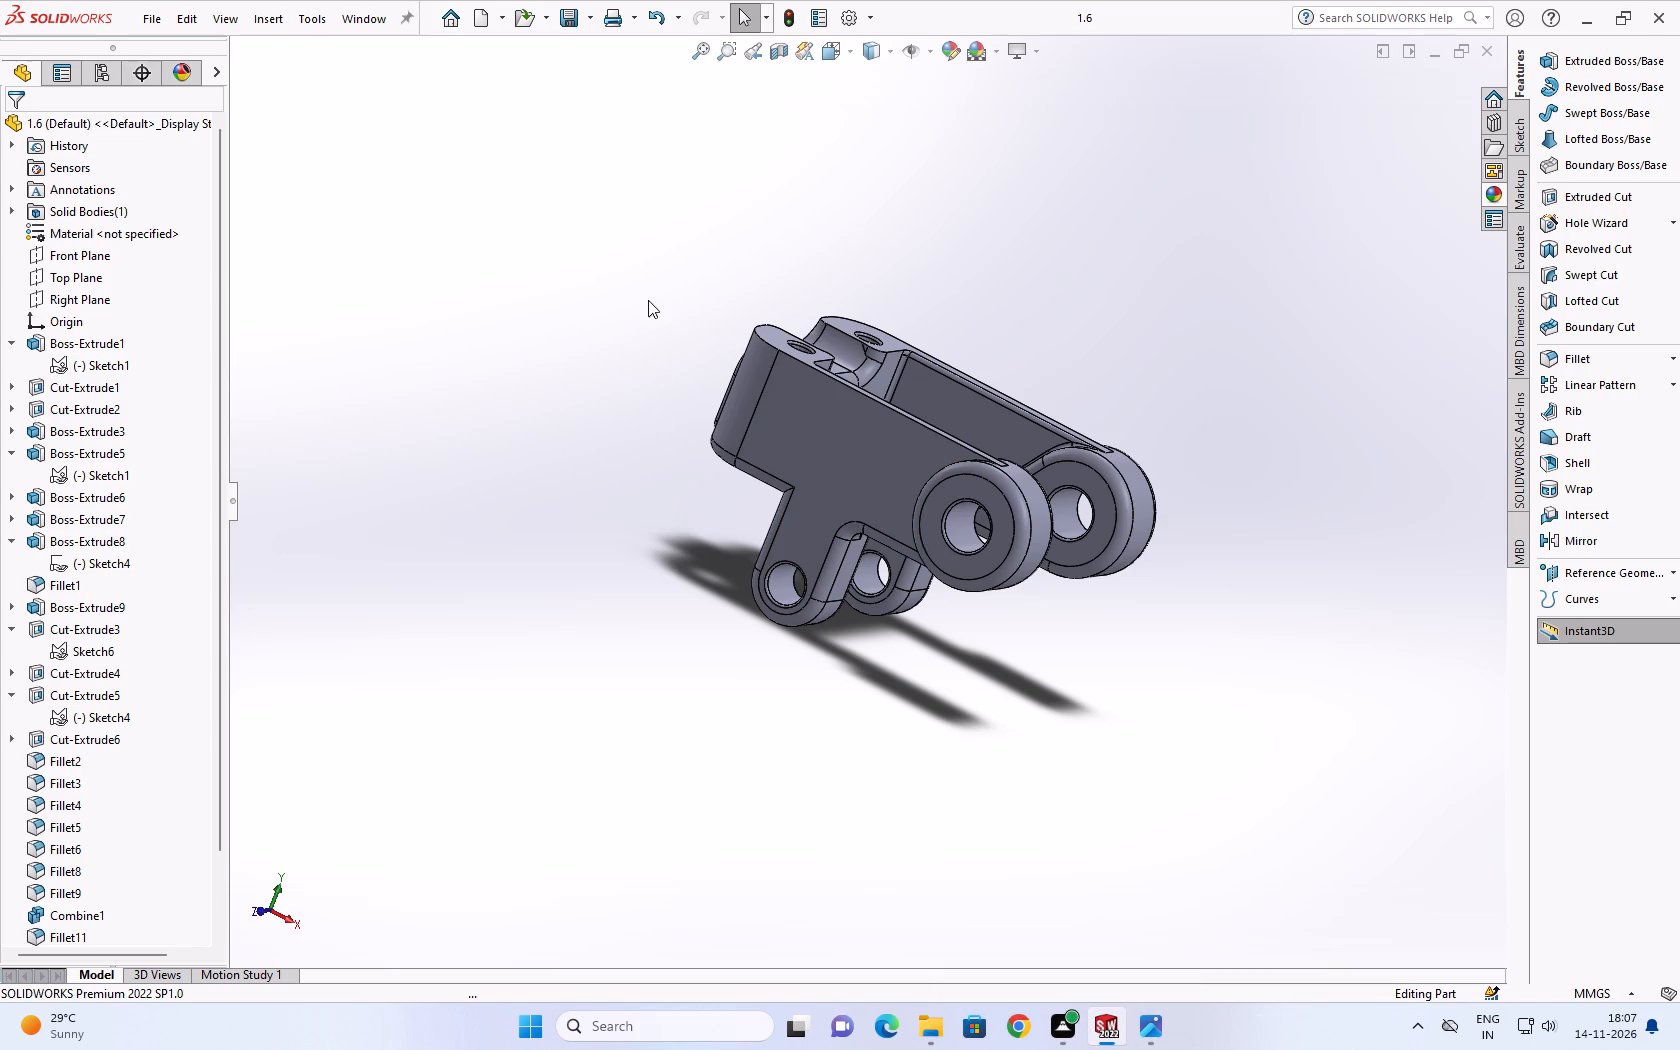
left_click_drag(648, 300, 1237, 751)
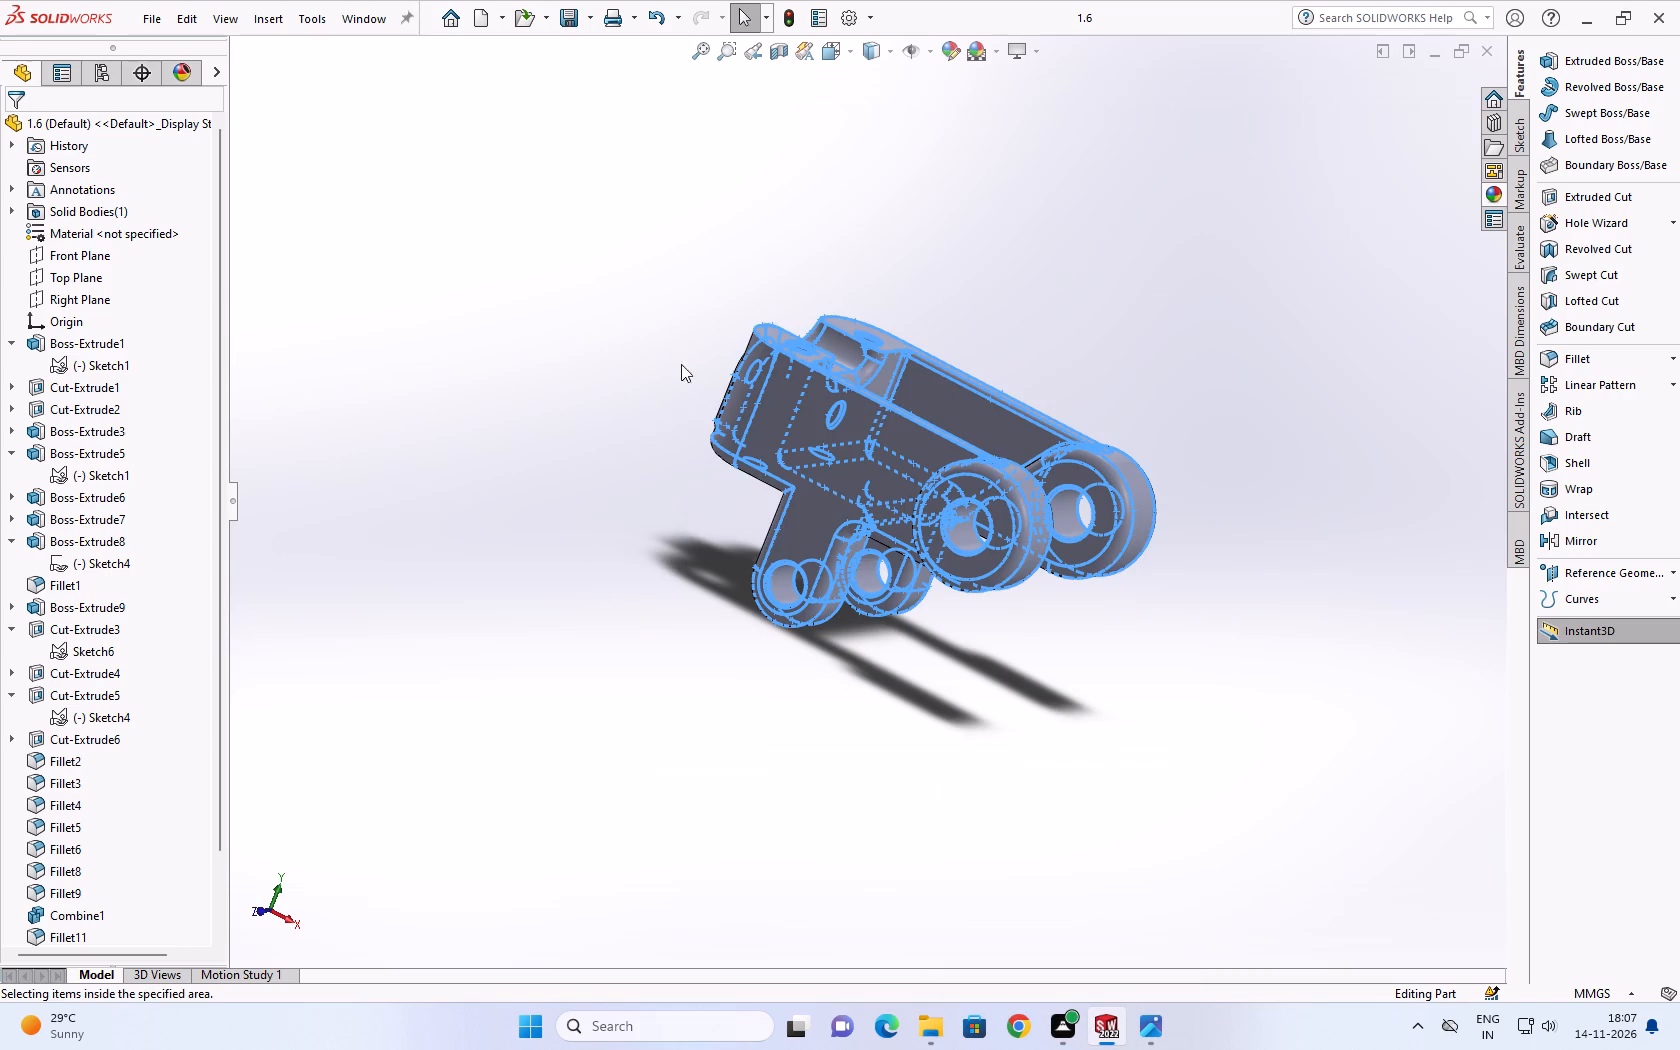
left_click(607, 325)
Select the whole bracket's geometry, clear the selection, and examine the bracket from above and from its open arm end.
middle_click_drag(814, 311, 843, 457)
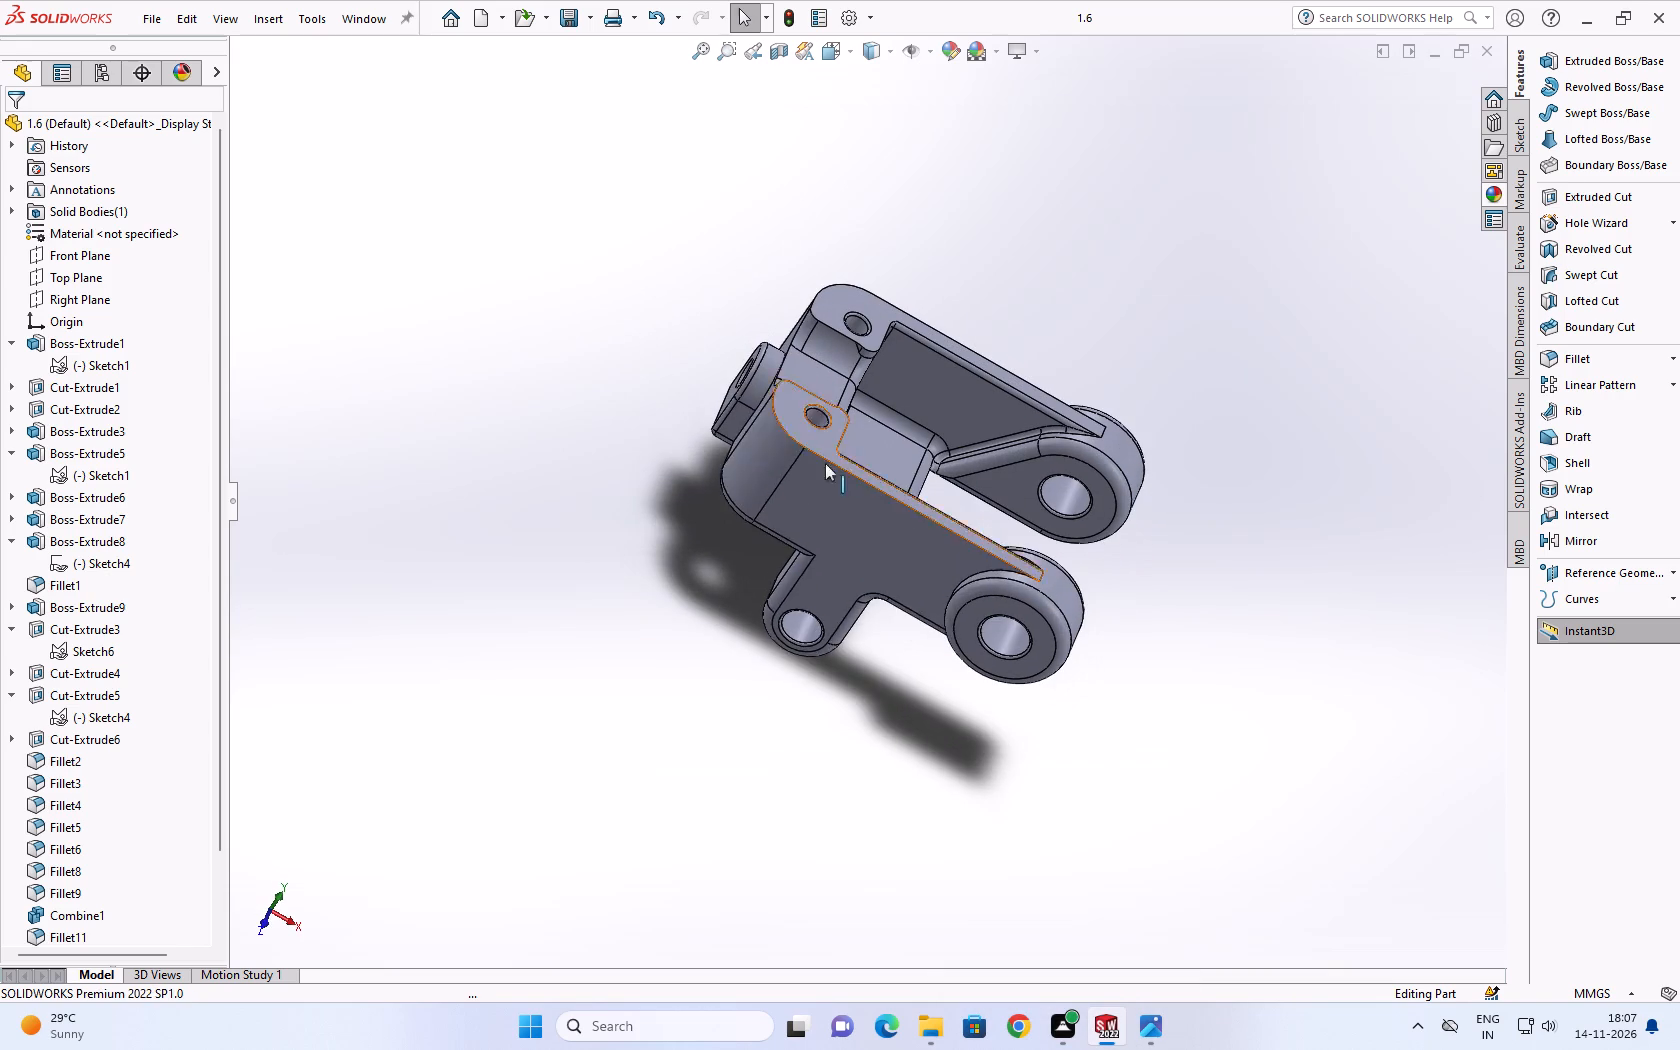
left_click_drag(662, 203, 1132, 773)
left_click_drag(1155, 781, 1160, 771)
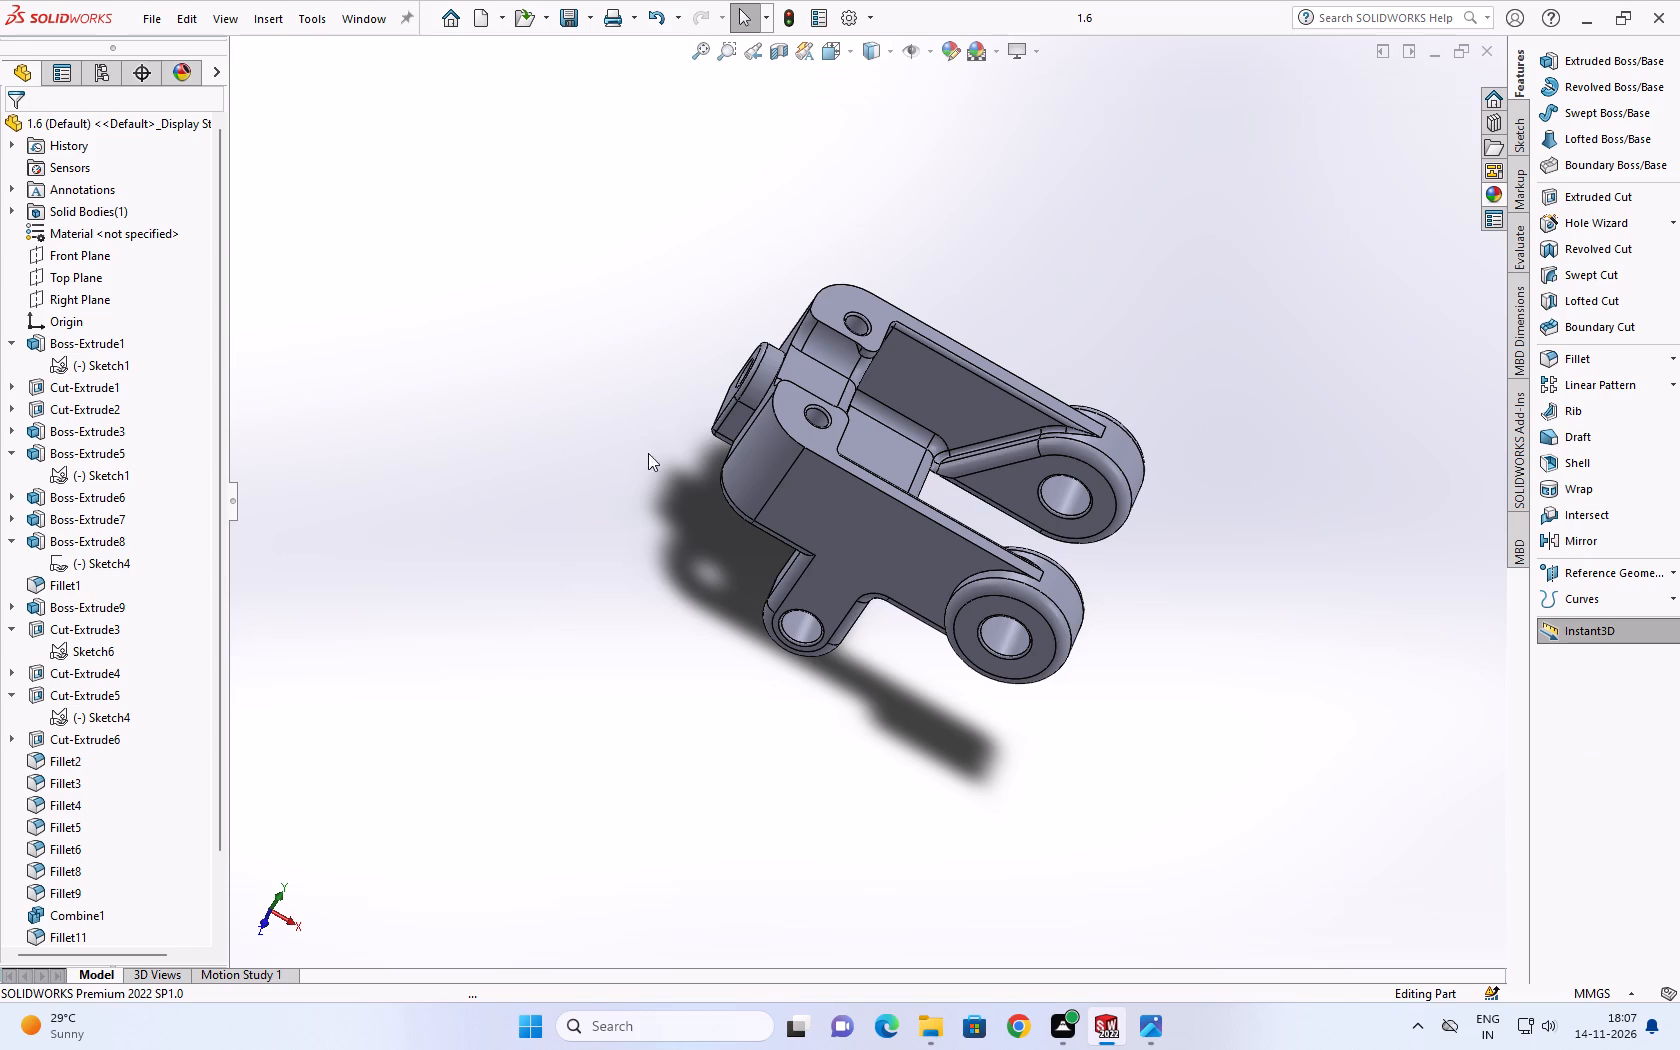
left_click_drag(686, 211, 1249, 856)
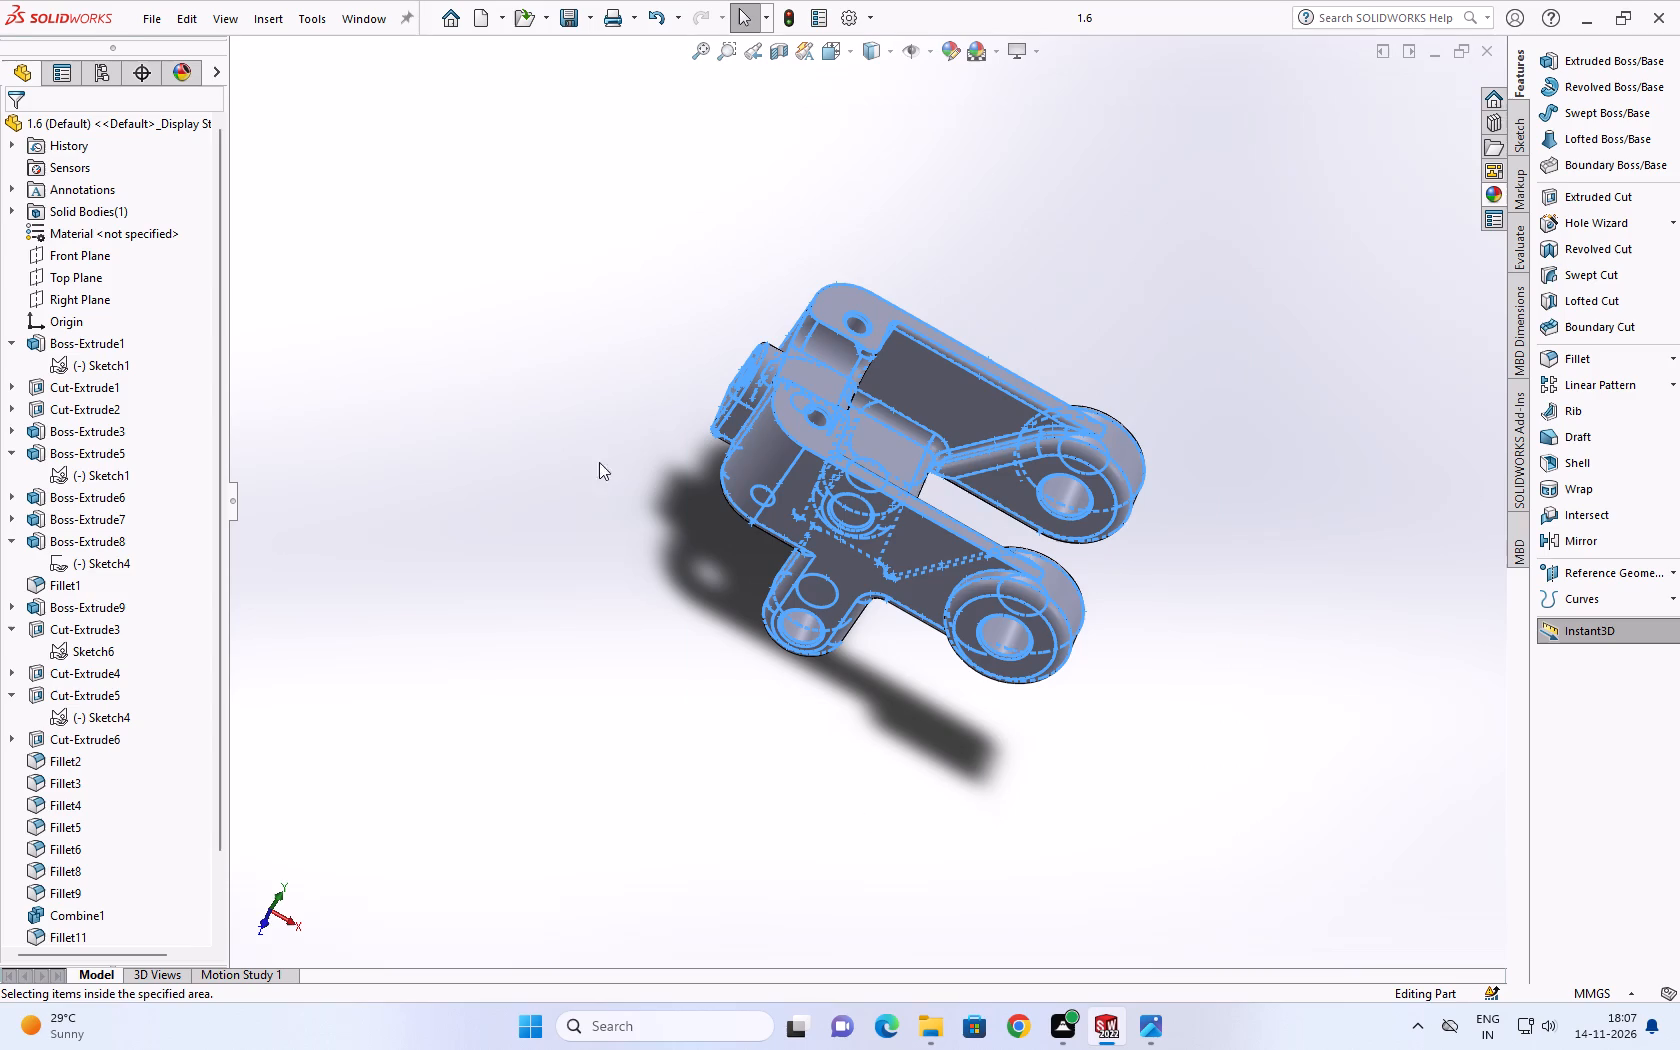
left_click(575, 359)
middle_click_drag(851, 383, 688, 236)
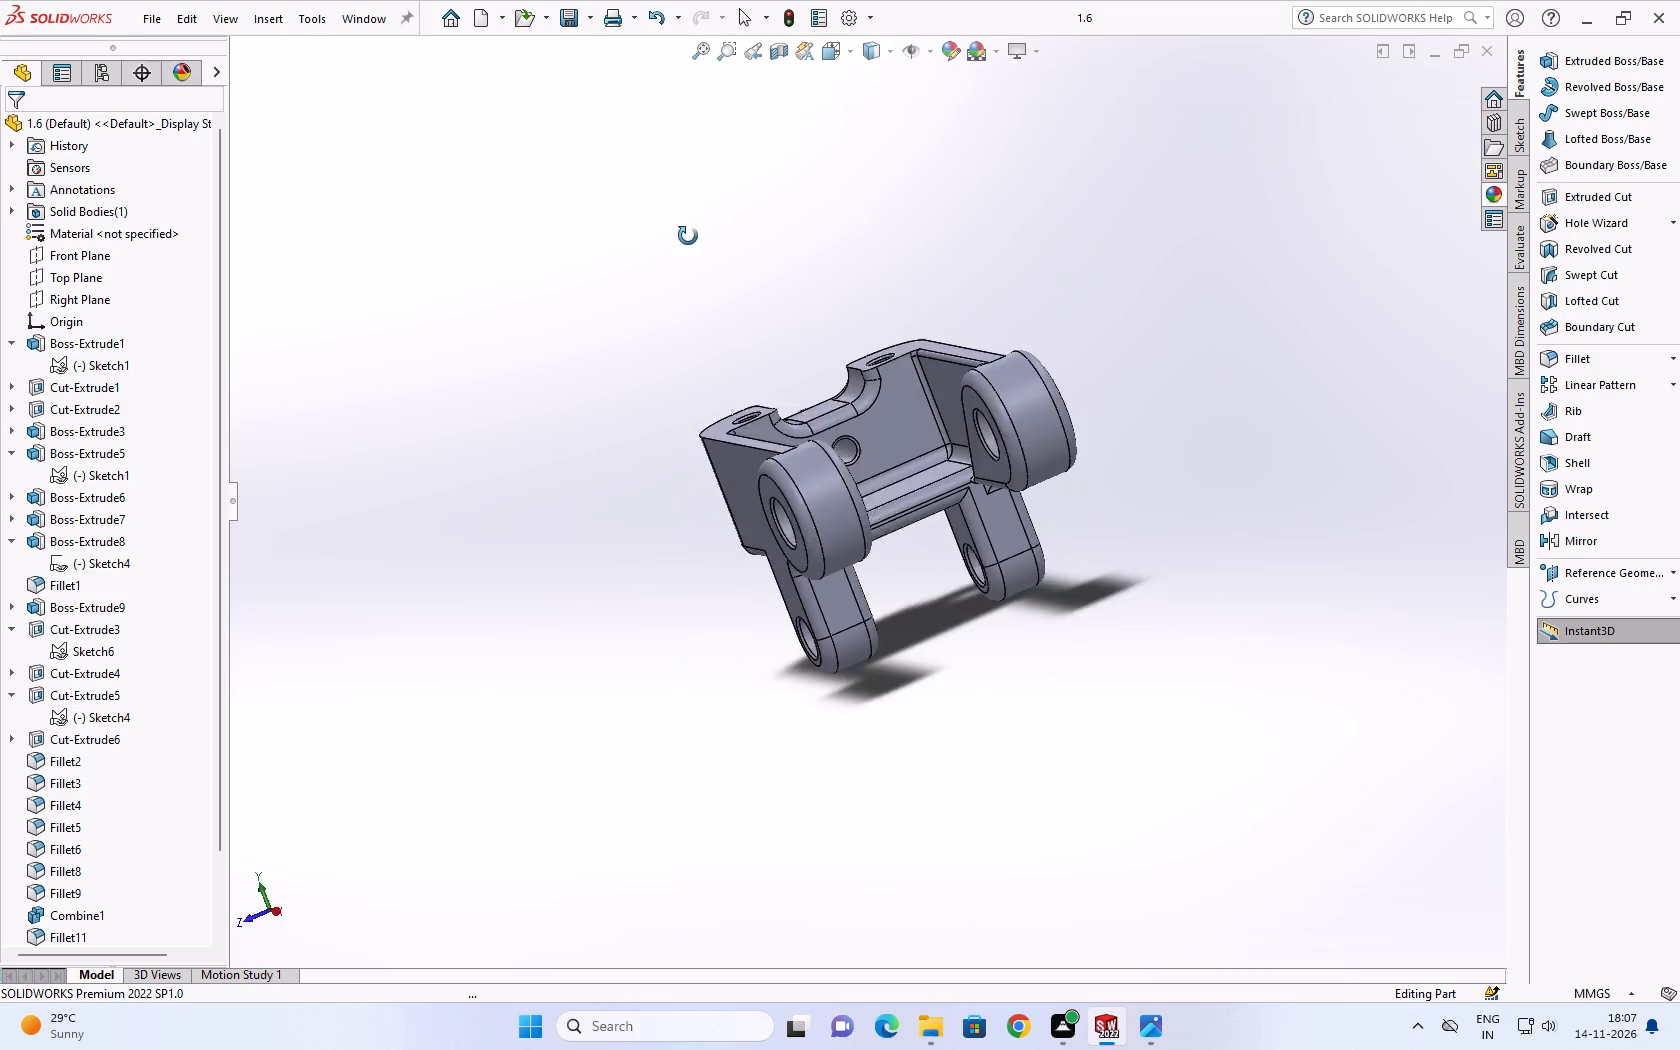
middle_click_drag(688, 236, 699, 204)
left_click_drag(438, 317, 1474, 968)
left_click(652, 714)
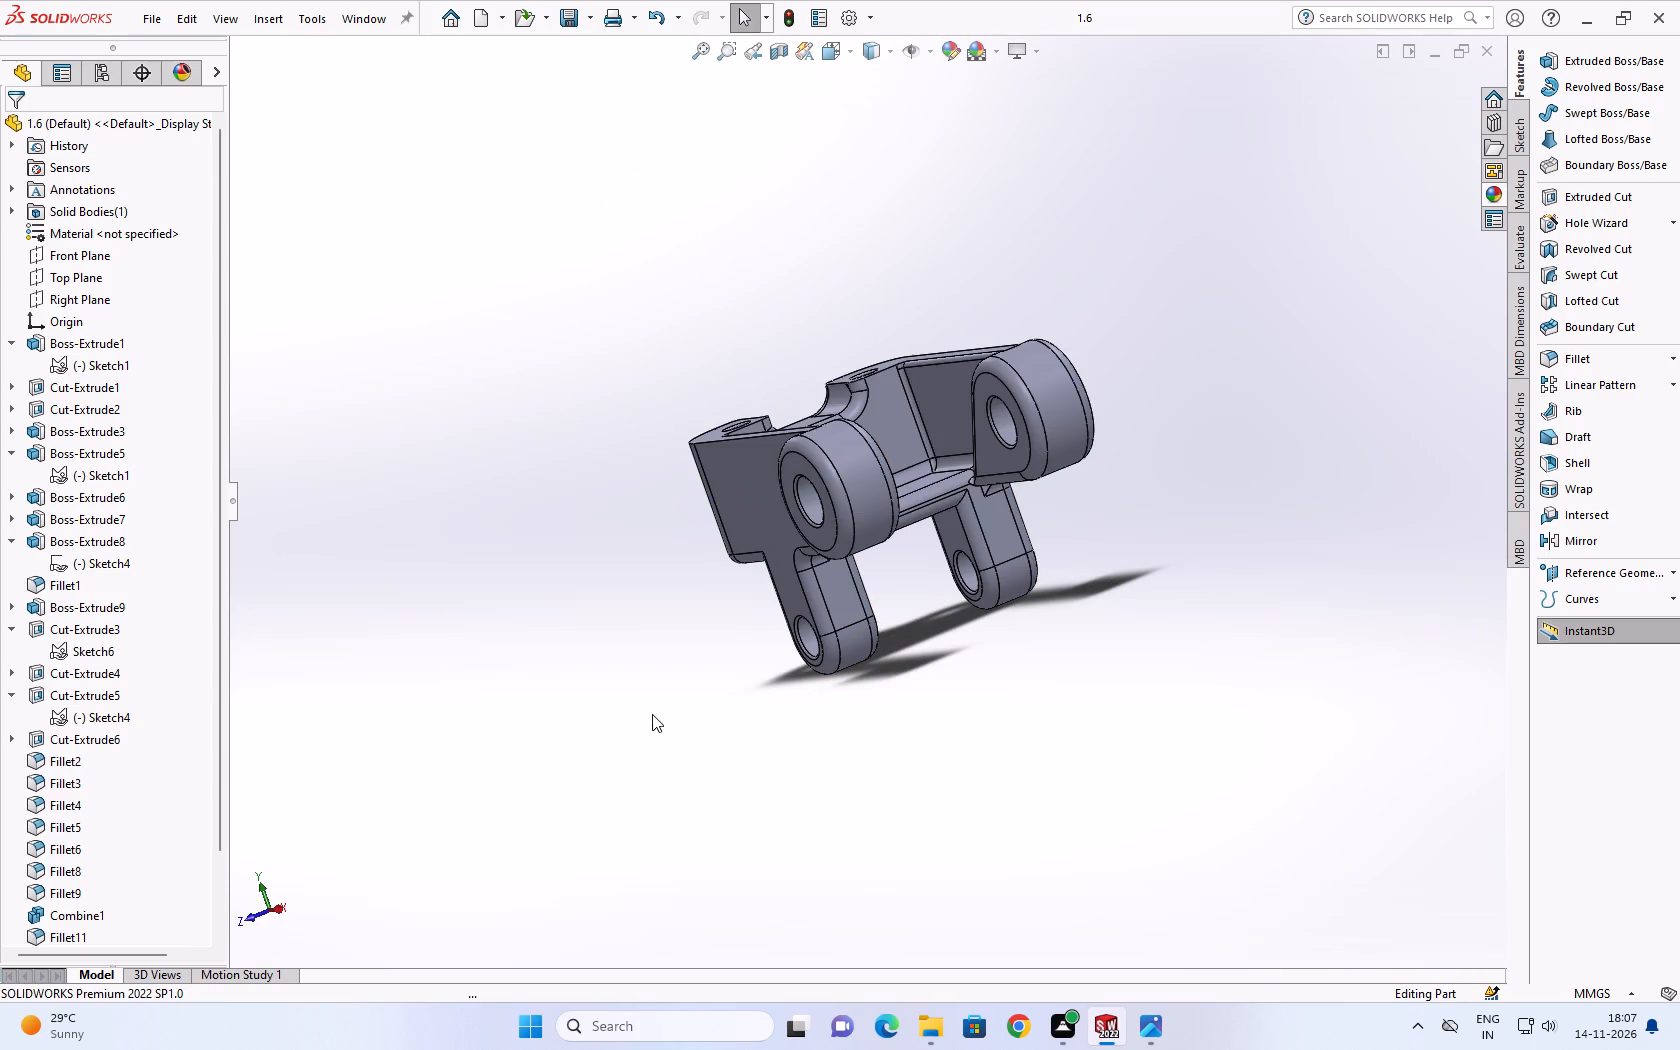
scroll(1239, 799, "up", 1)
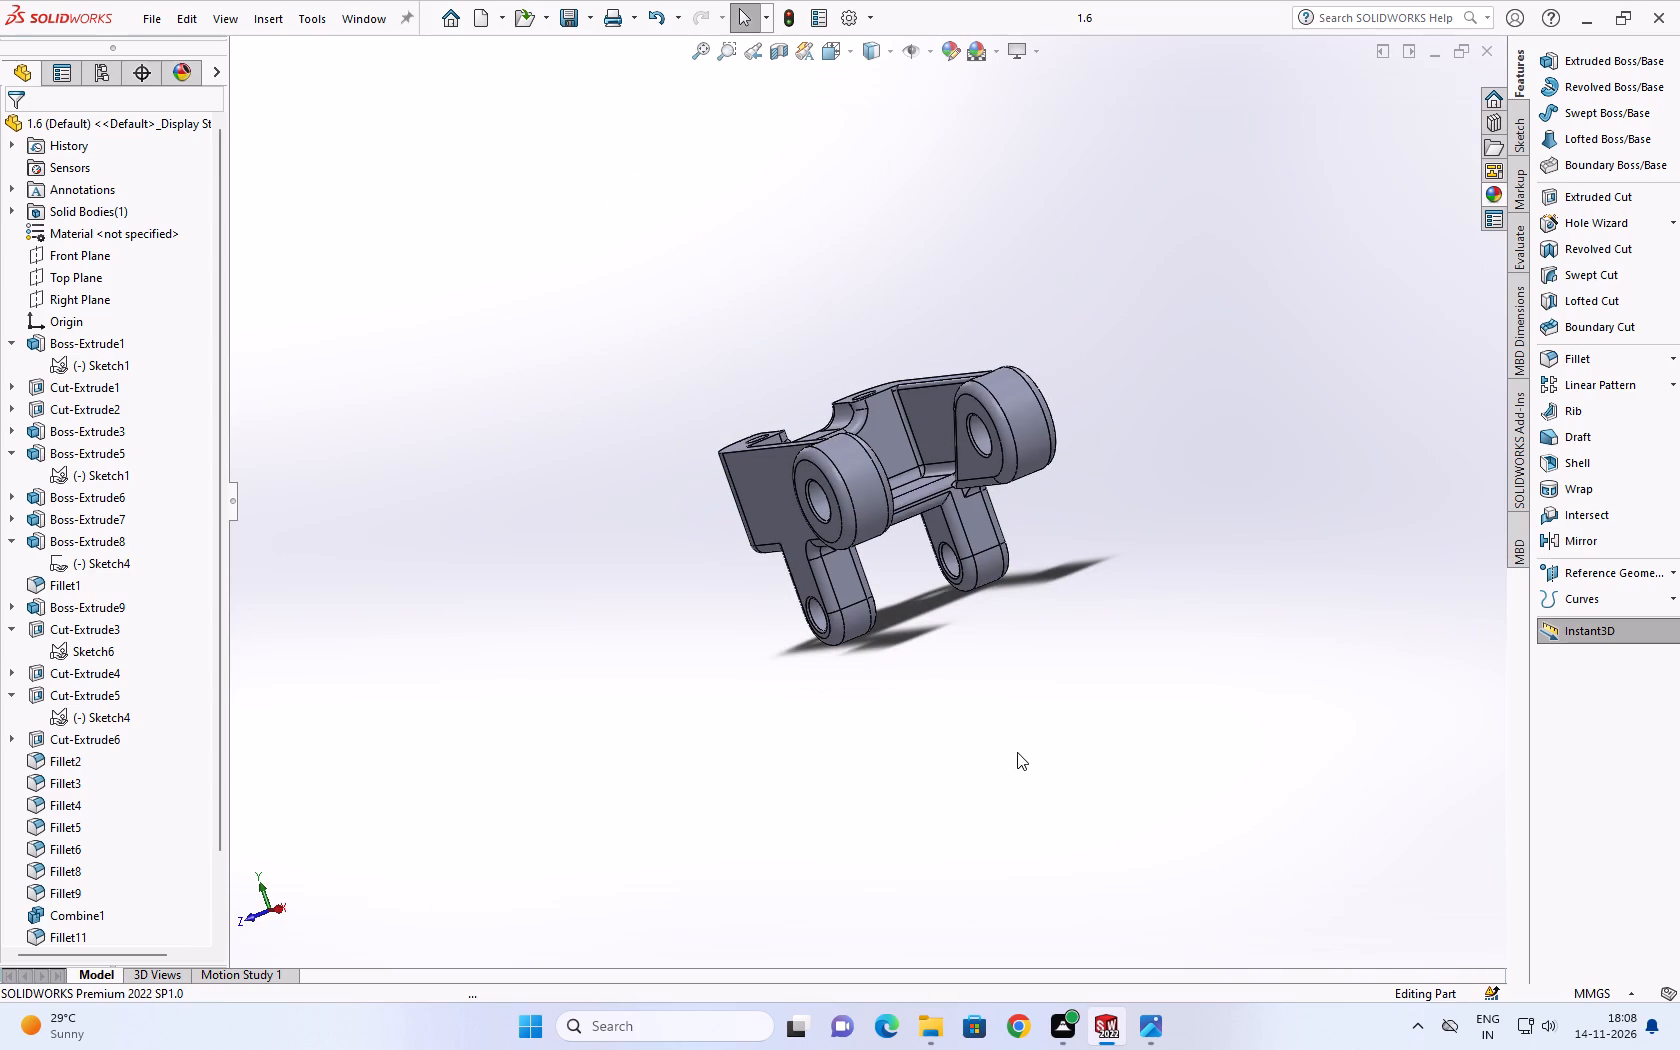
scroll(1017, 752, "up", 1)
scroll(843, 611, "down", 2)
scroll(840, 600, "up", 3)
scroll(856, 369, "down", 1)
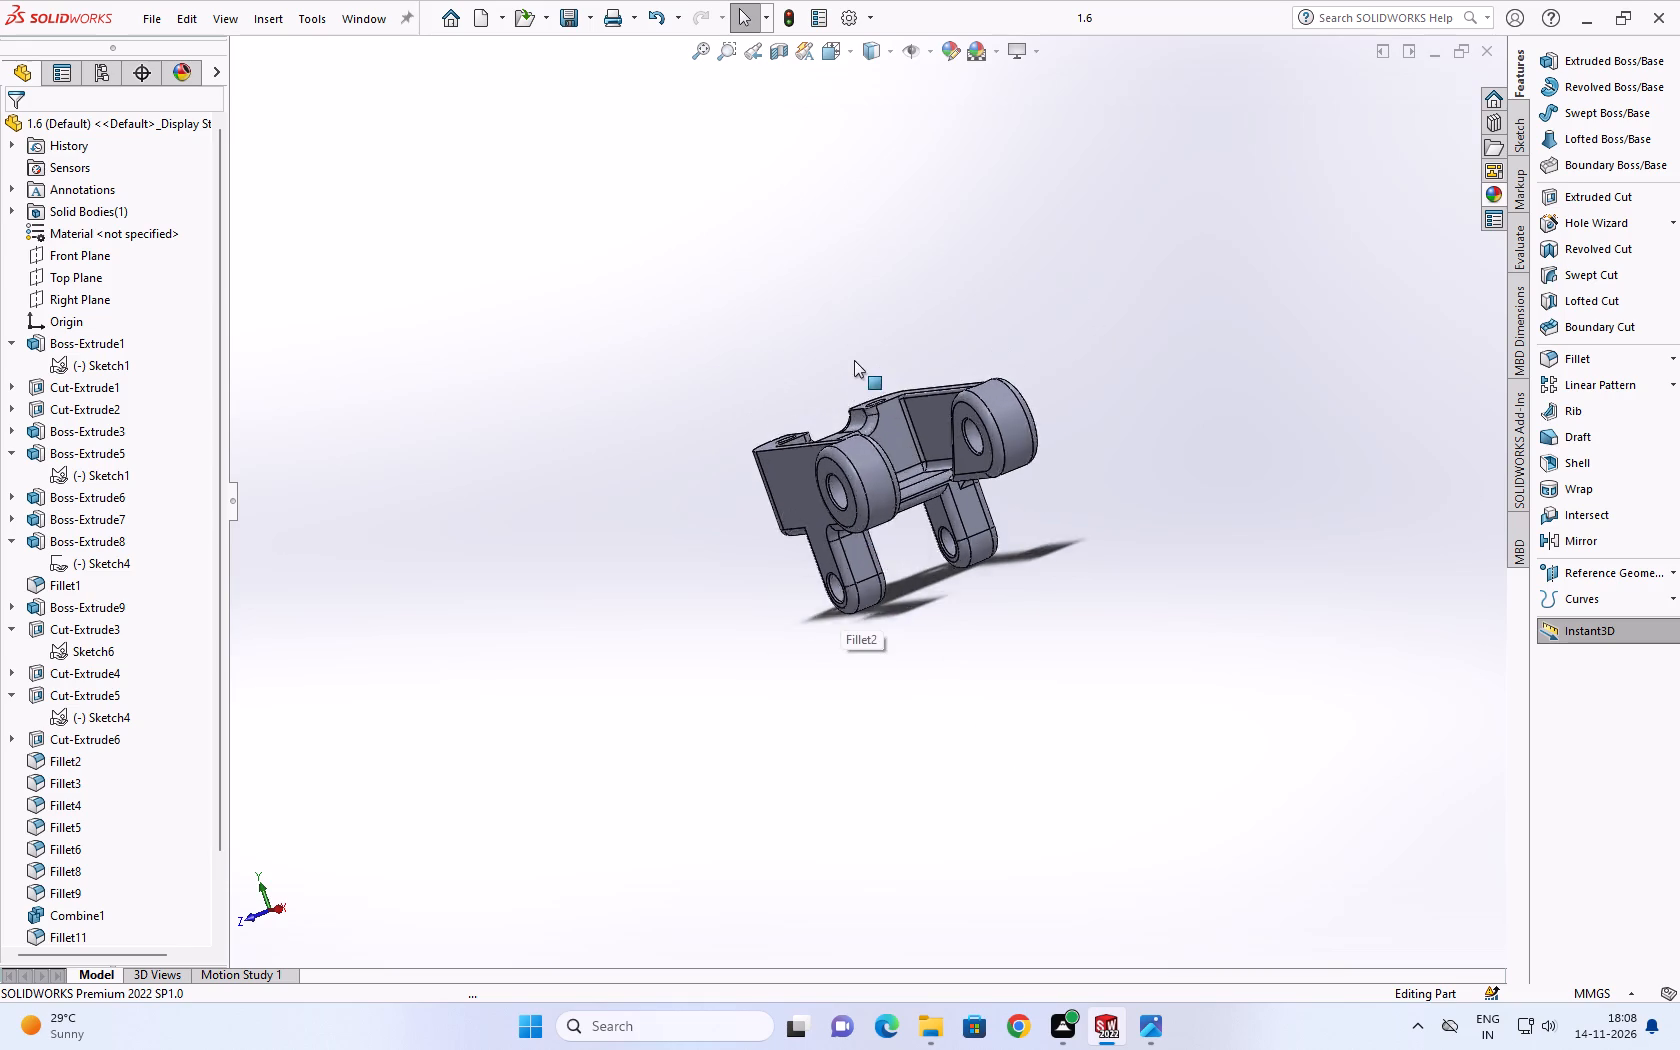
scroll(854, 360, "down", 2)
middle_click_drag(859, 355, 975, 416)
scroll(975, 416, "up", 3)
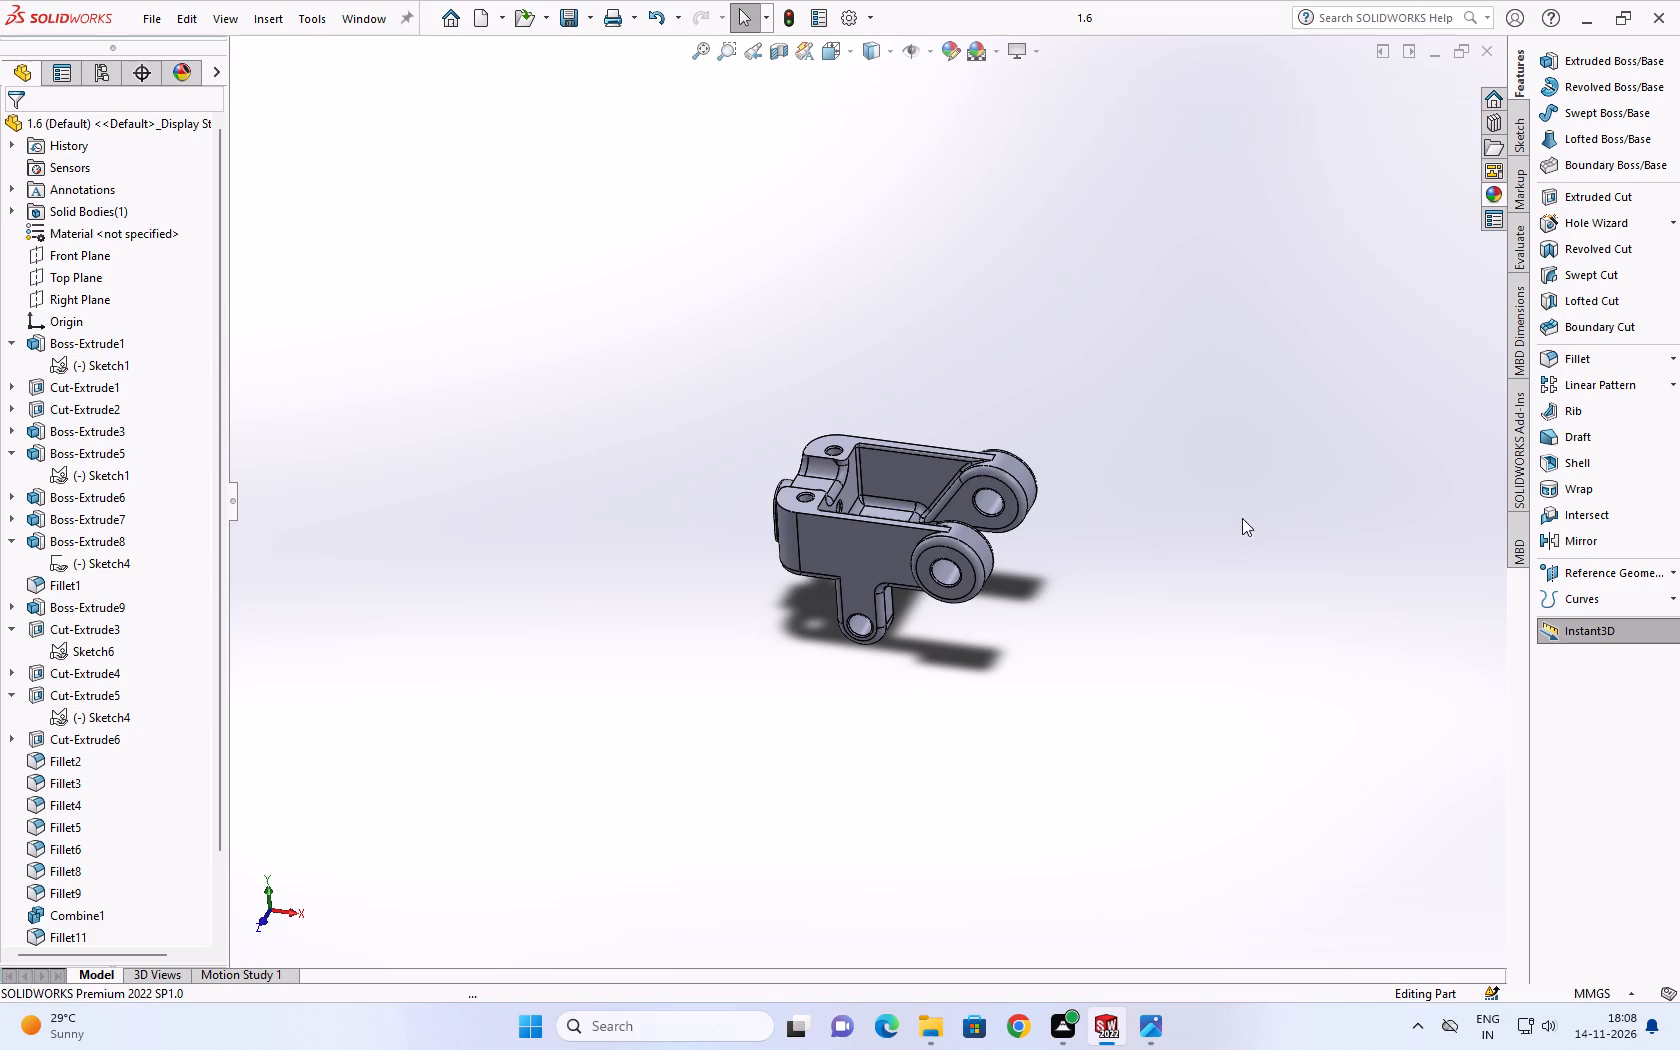
Select the whole bracket's geometry, clear the selection, and examine the arm bosses, lugs and pocket from the open end.
left_click_drag(652, 281, 876, 853)
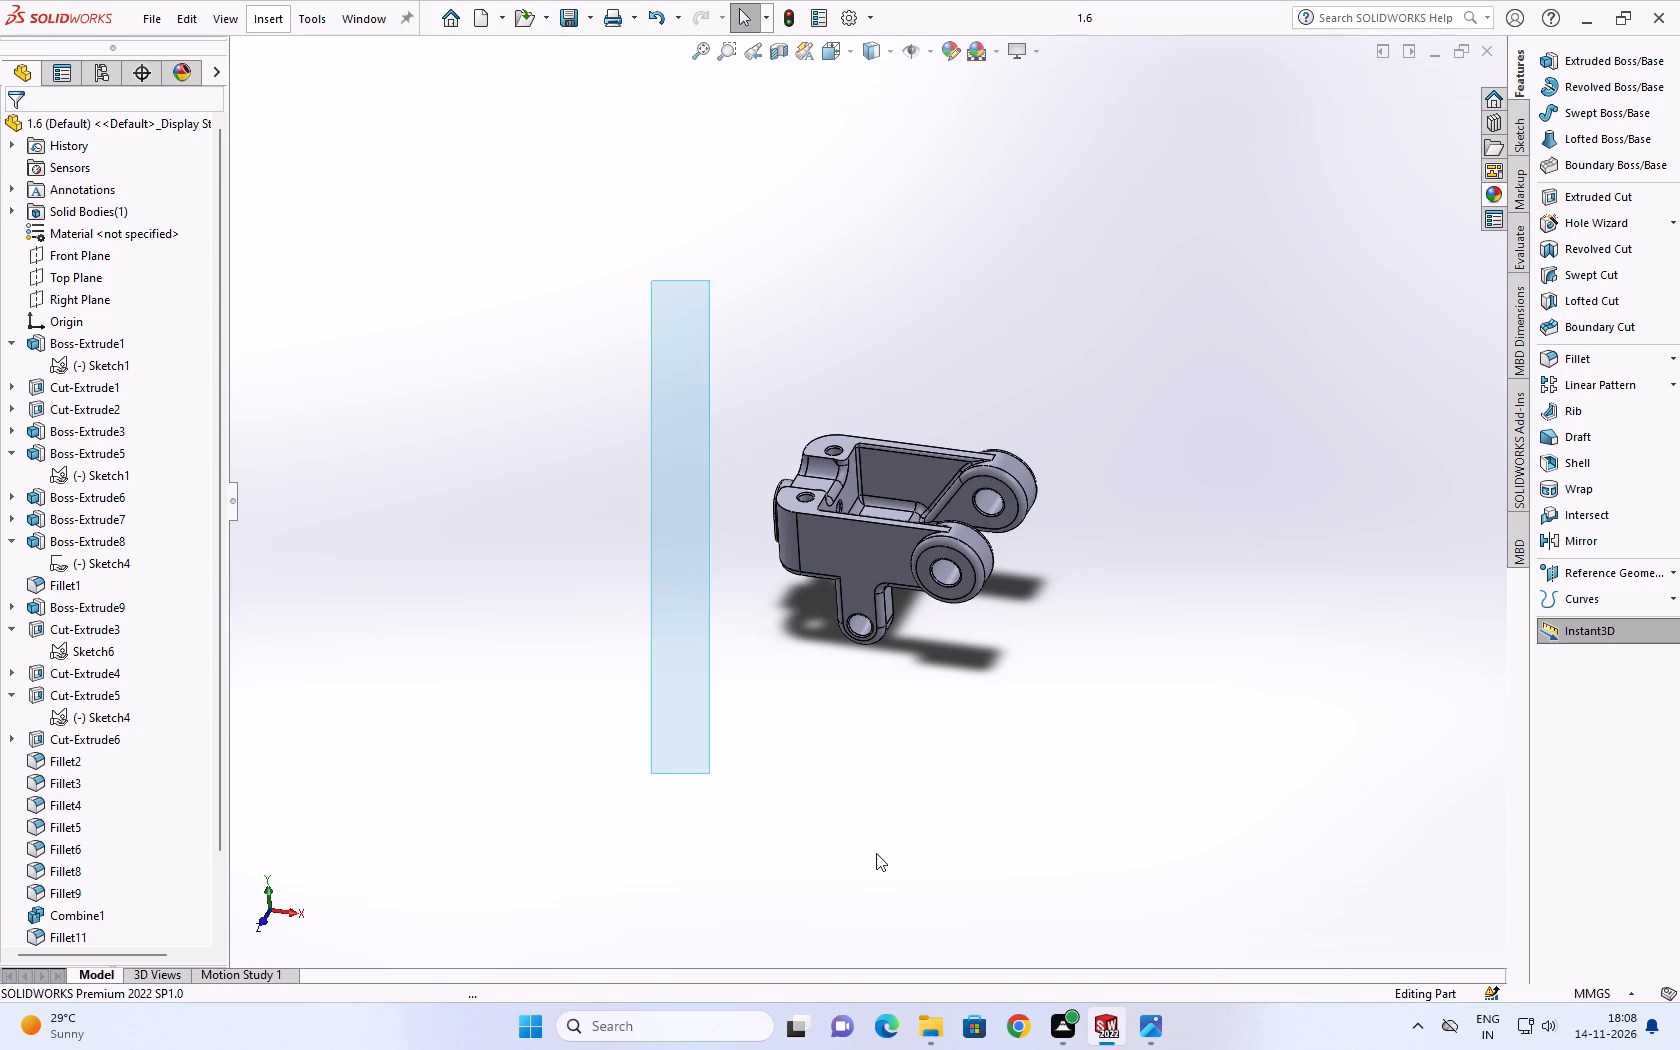
left_click_drag(876, 853, 1155, 890)
left_click(1182, 654)
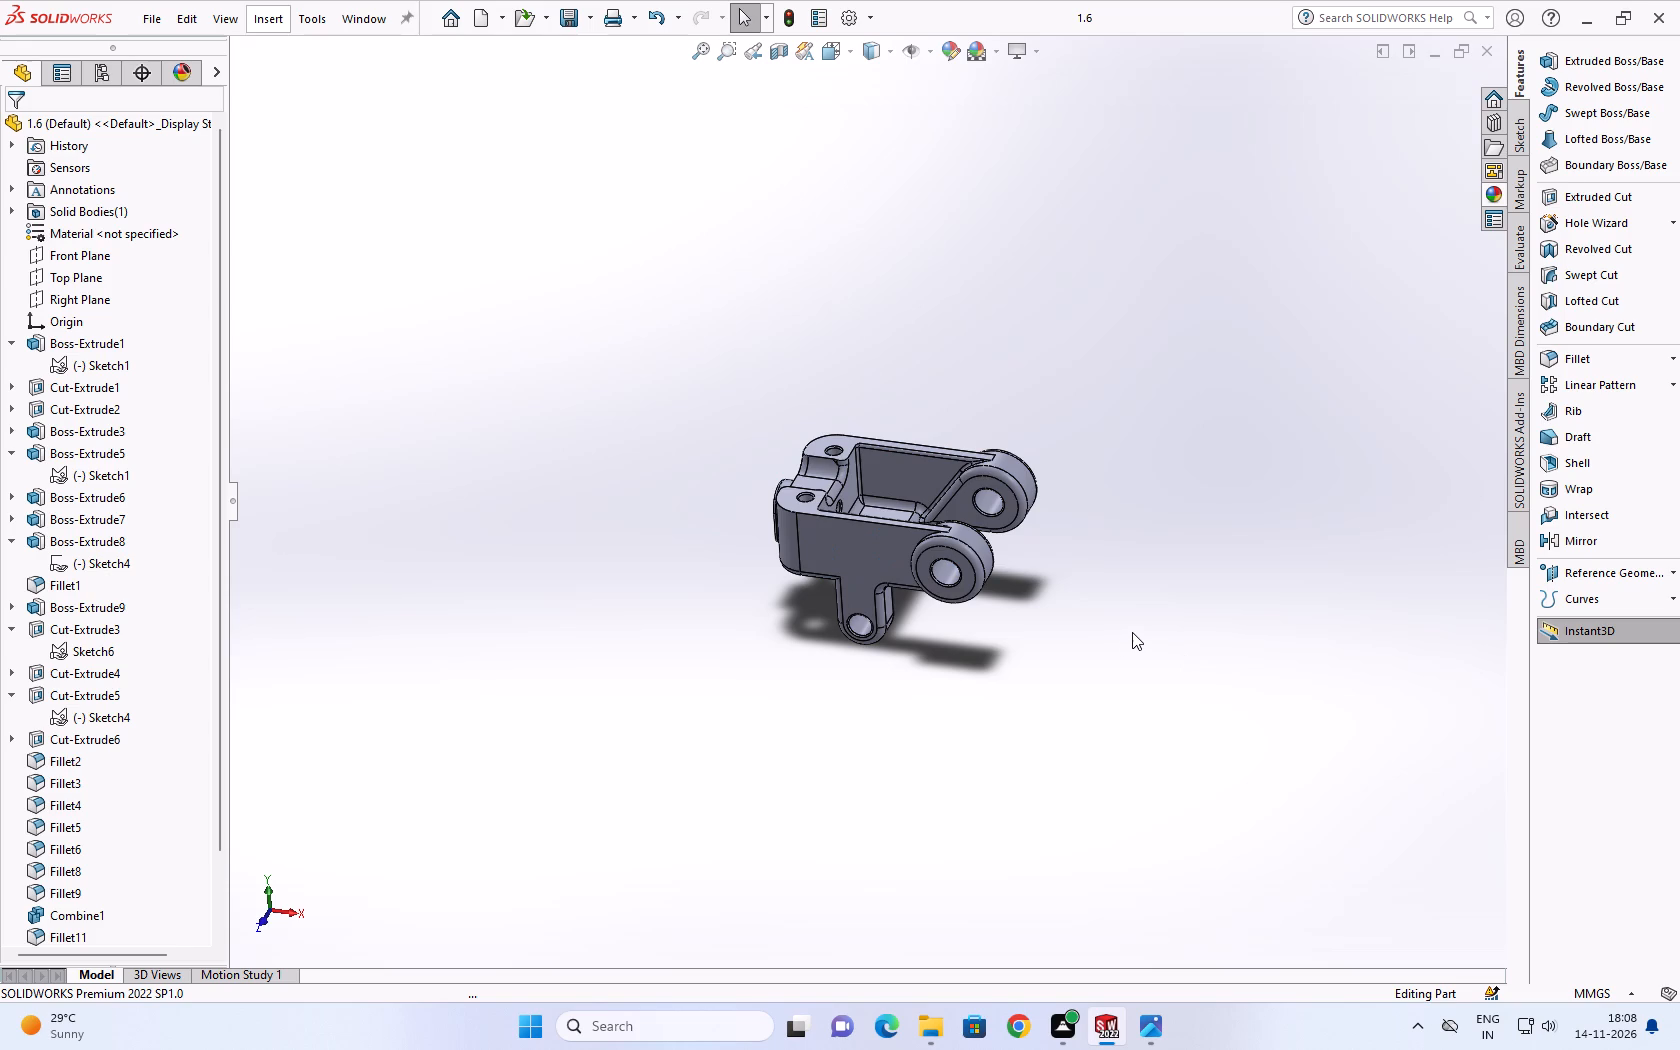
left_click_drag(1125, 313, 737, 880)
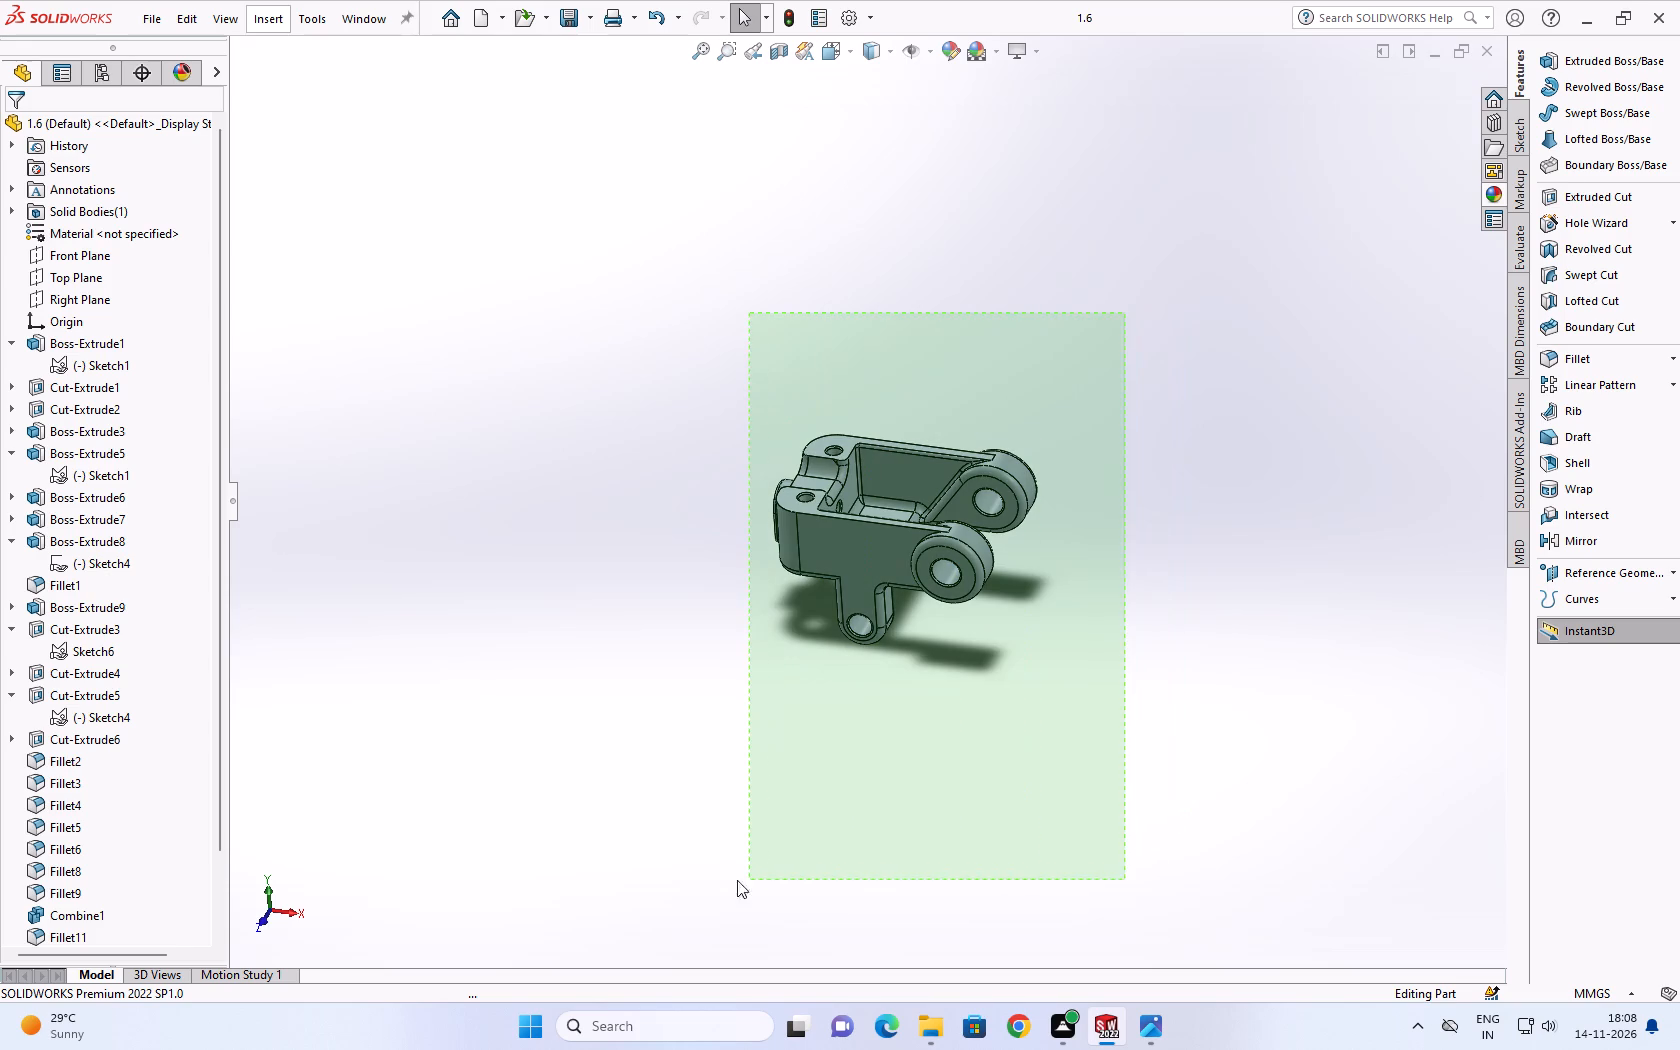
left_click_drag(737, 880, 608, 822)
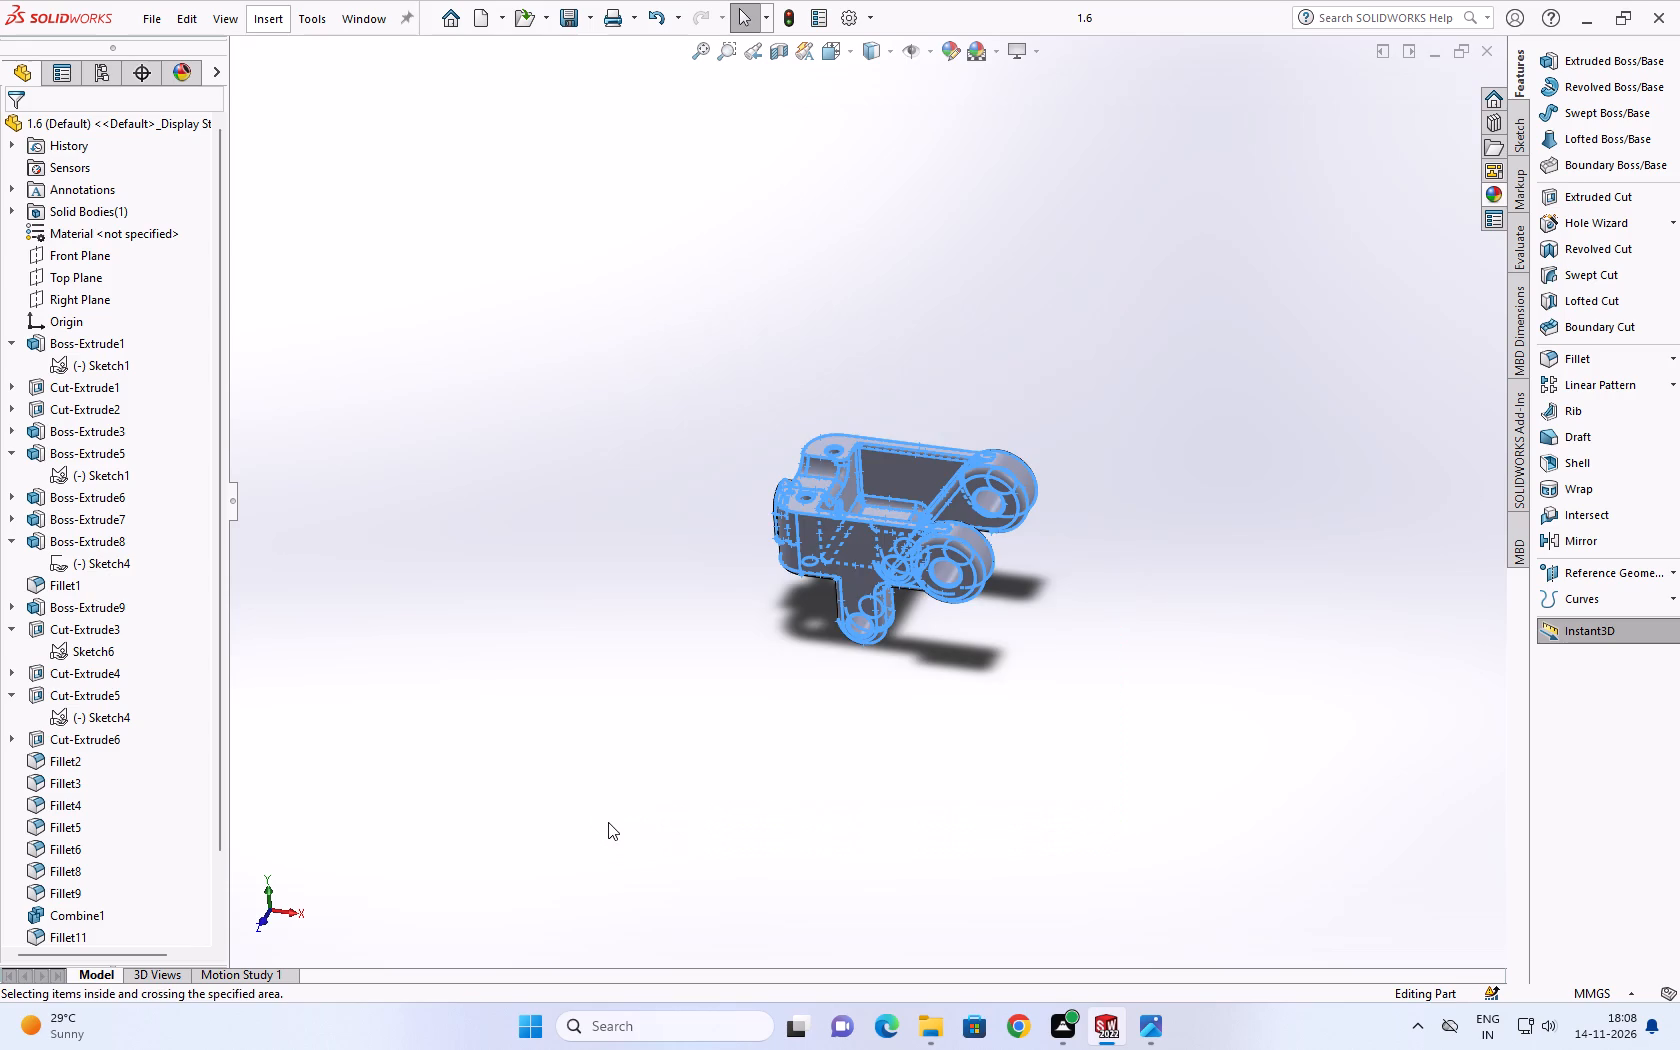
left_click(1032, 784)
scroll(694, 493, "up", 1)
scroll(838, 401, "down", 2)
middle_click_drag(918, 580, 892, 547)
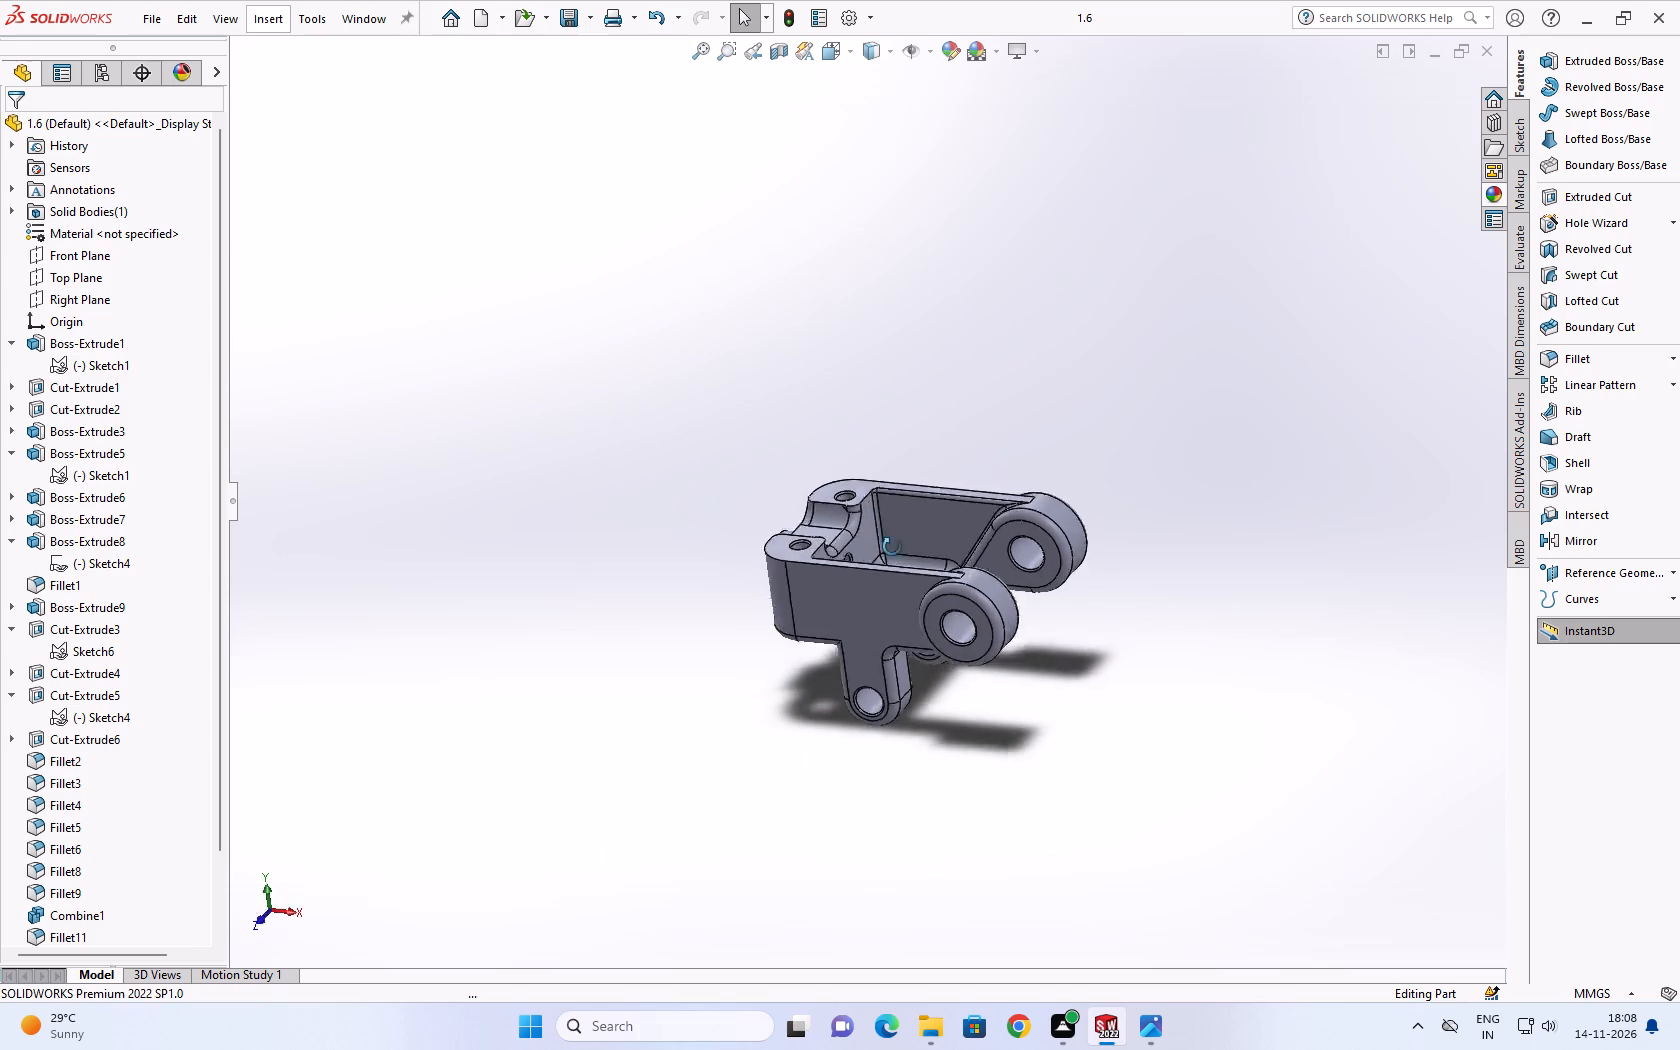
middle_click_drag(892, 547, 754, 498)
scroll(874, 573, "down", 2)
middle_click_drag(883, 580, 941, 640)
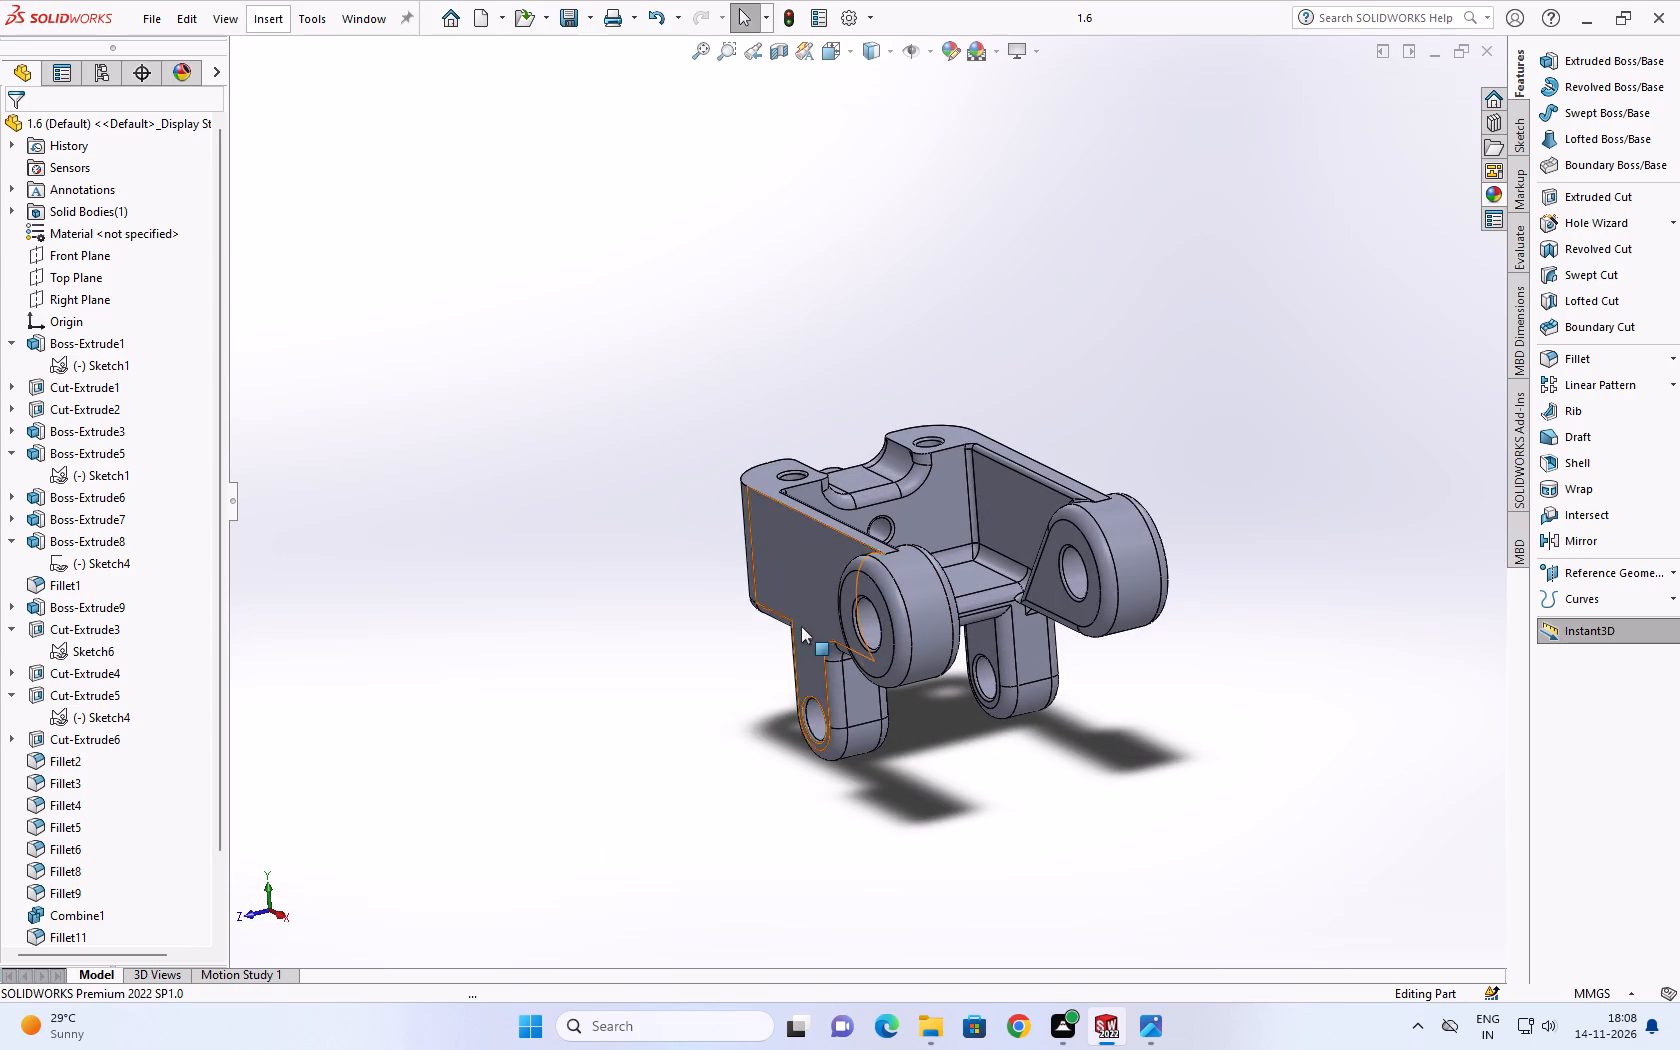
Select the whole bracket's geometry twice, clearing each selection, and examine the bracket's outer side, open arm end, pocket and lugs.
left_click_drag(587, 283, 1472, 1002)
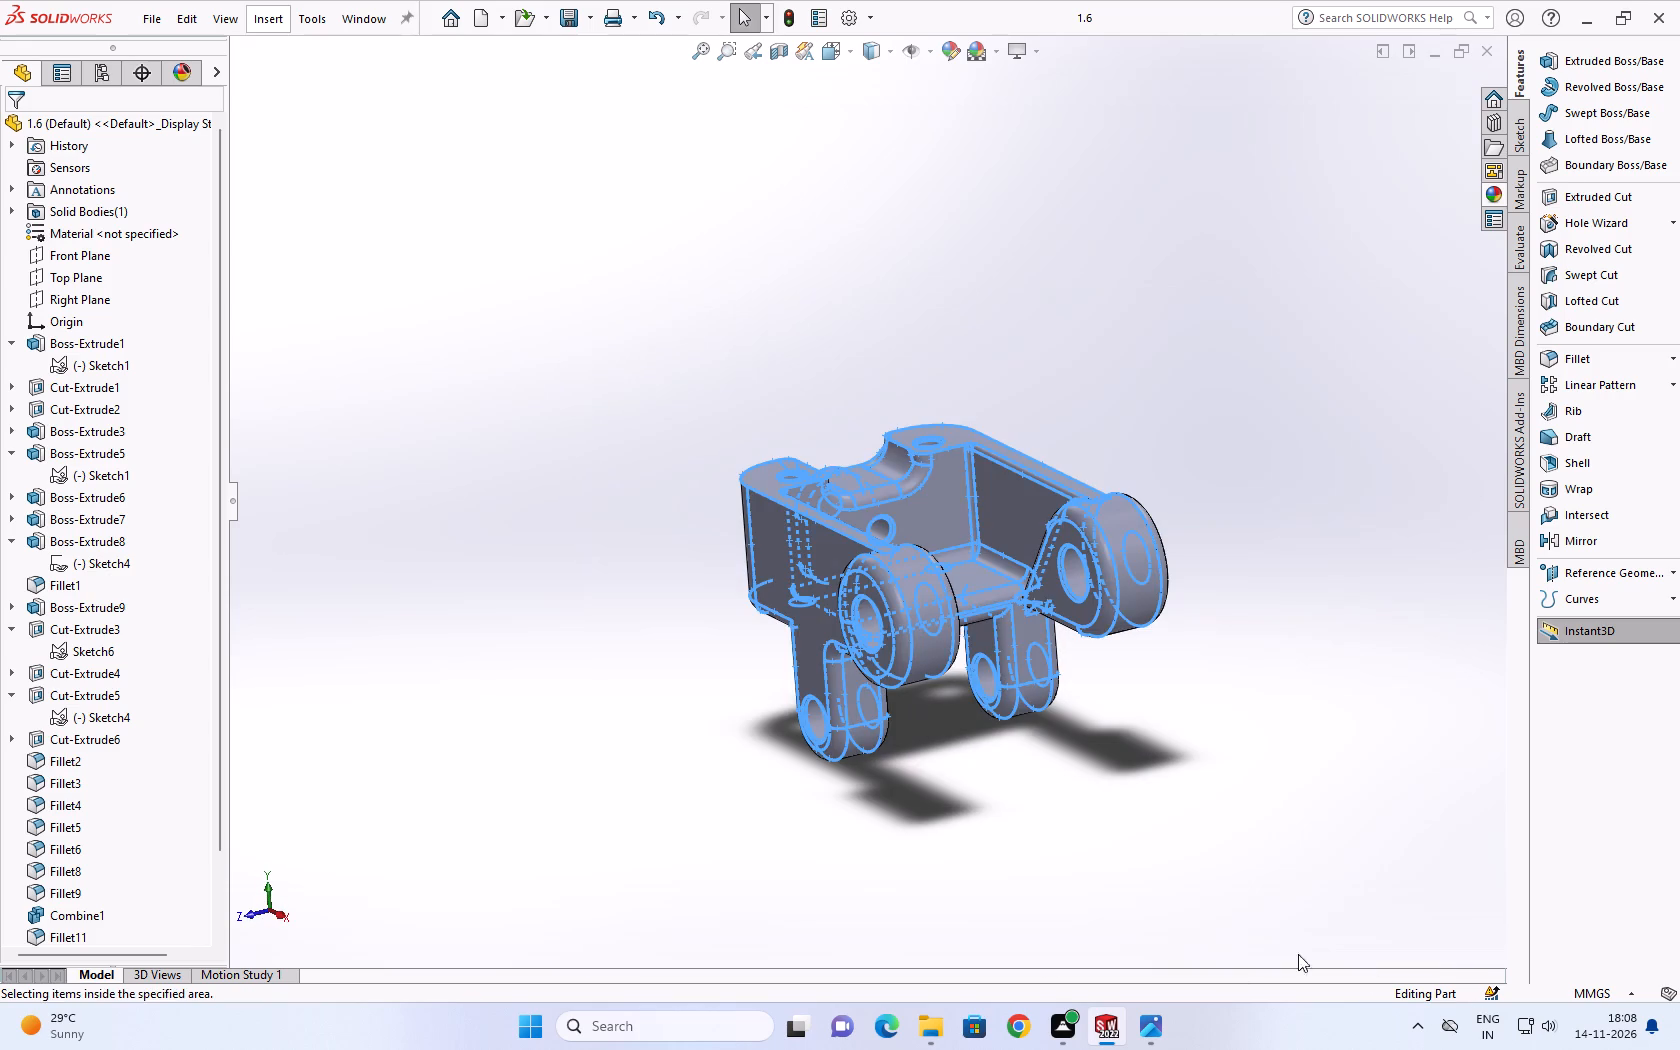
left_click(1263, 865)
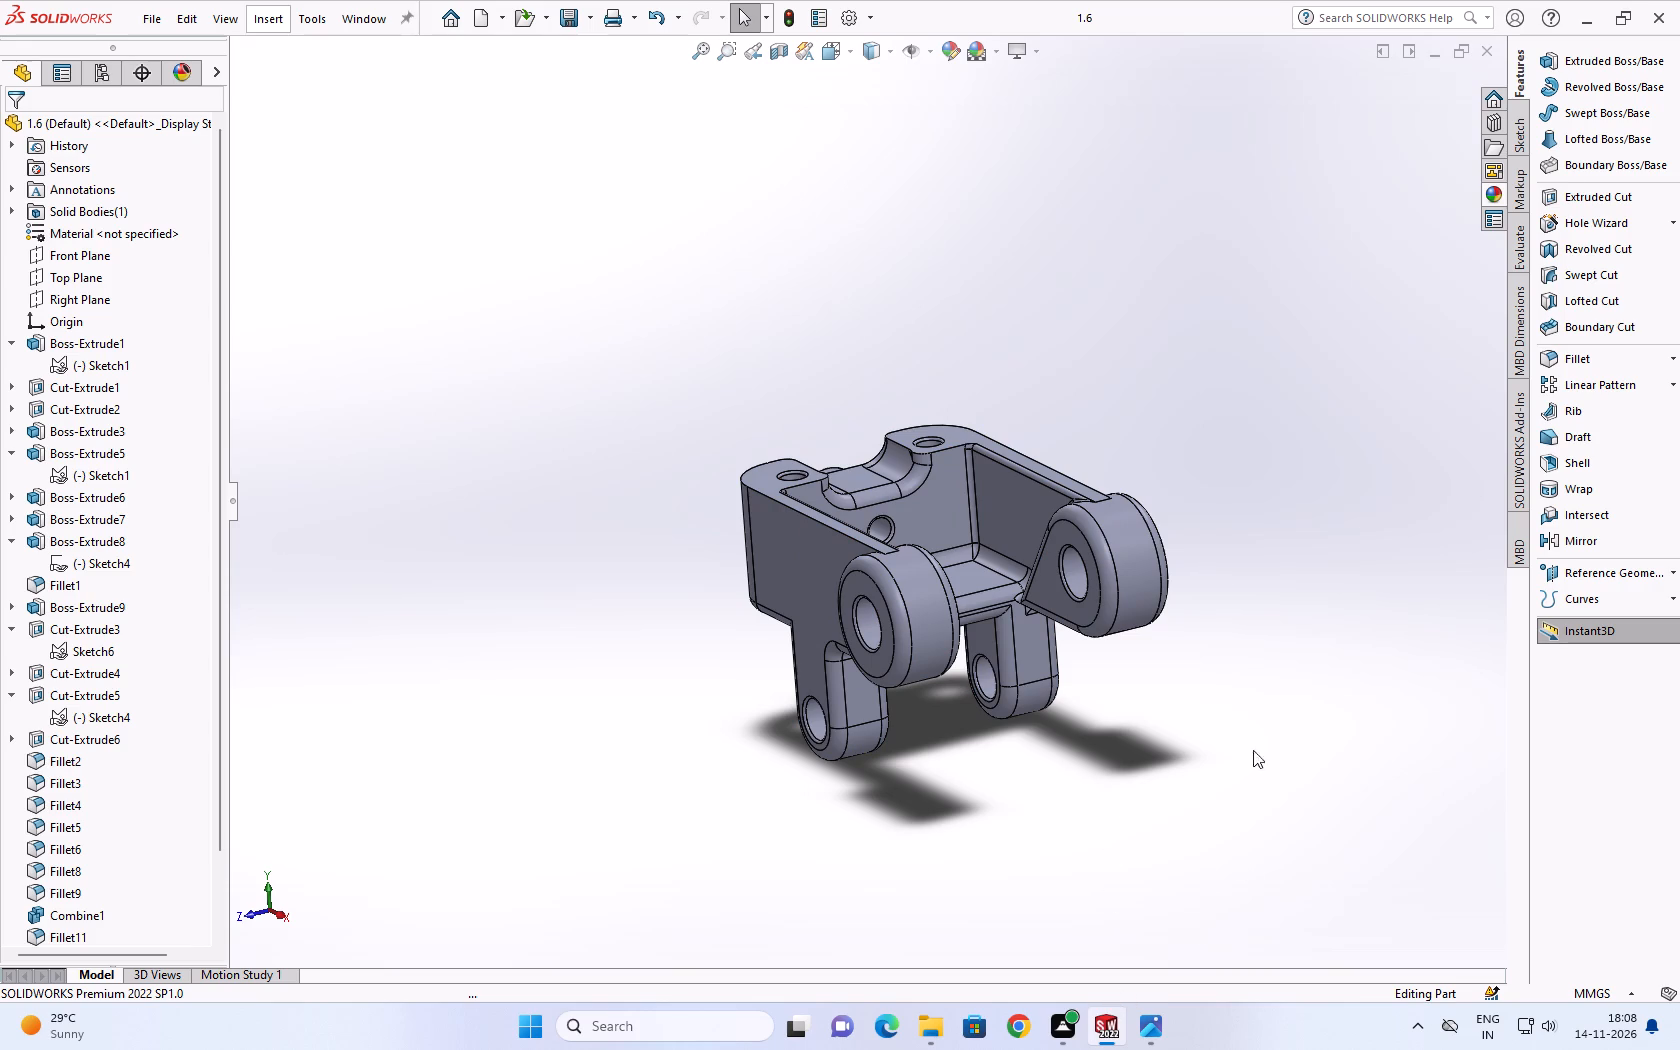
left_click_drag(1230, 323, 569, 839)
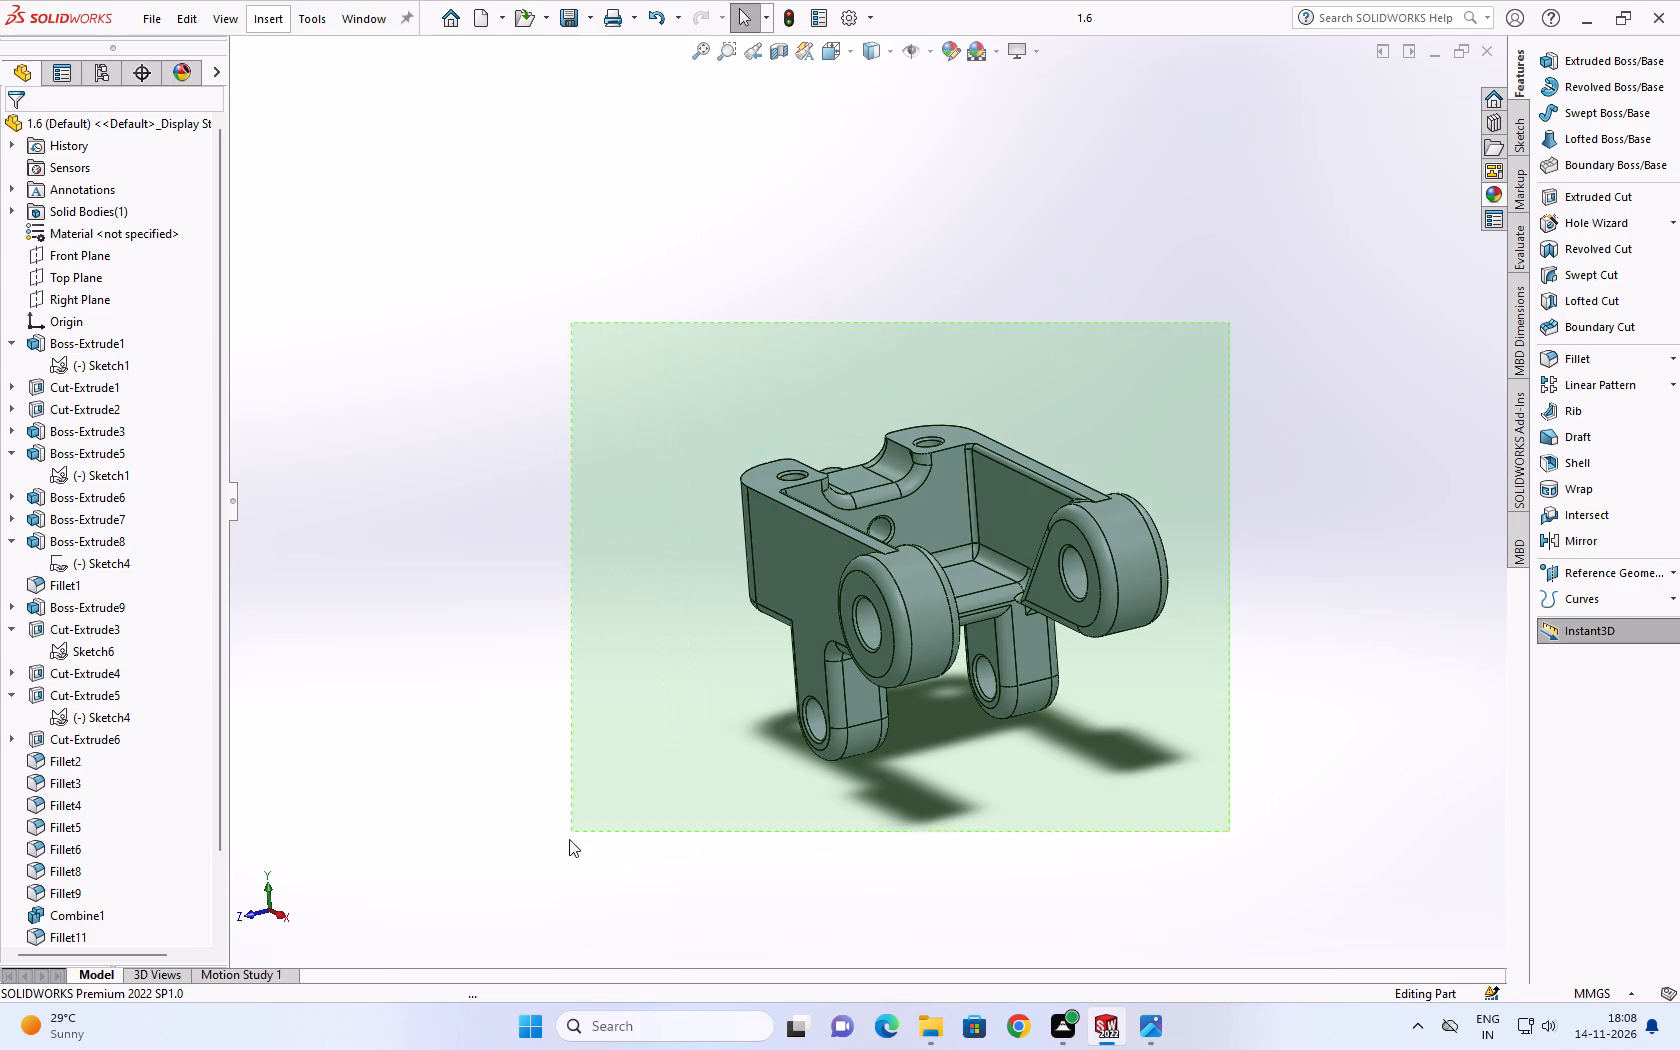
left_click_drag(569, 839, 554, 887)
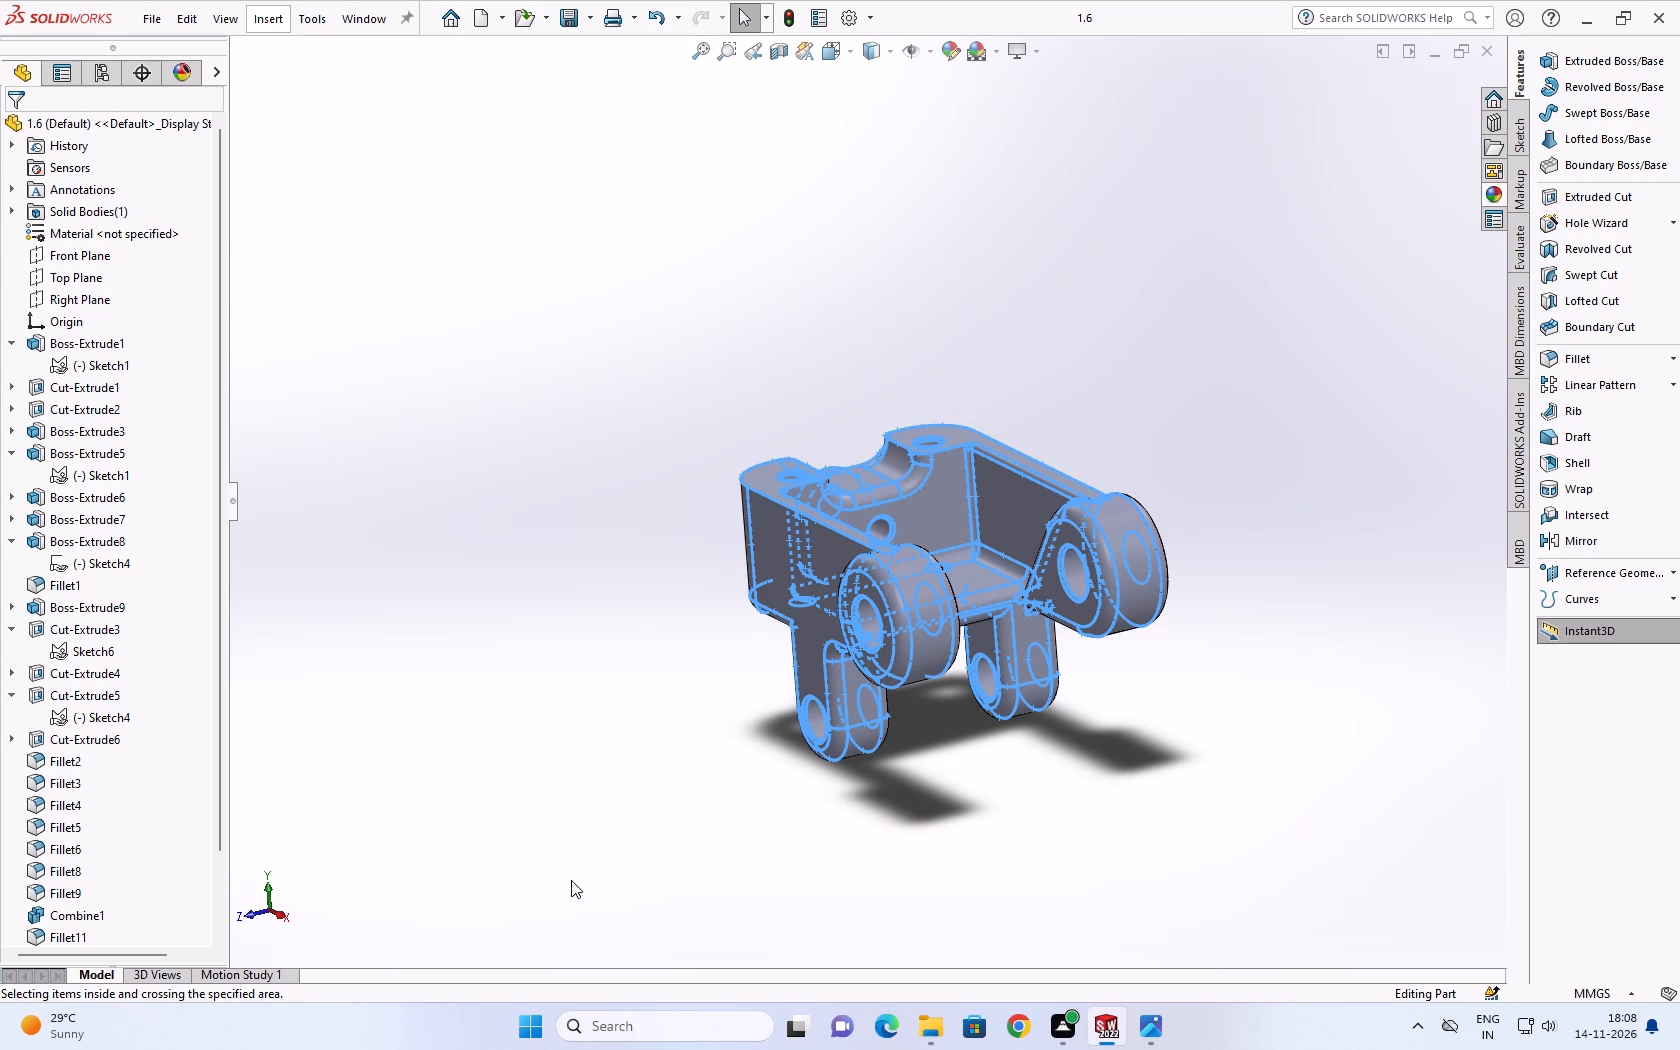
left_click(1294, 788)
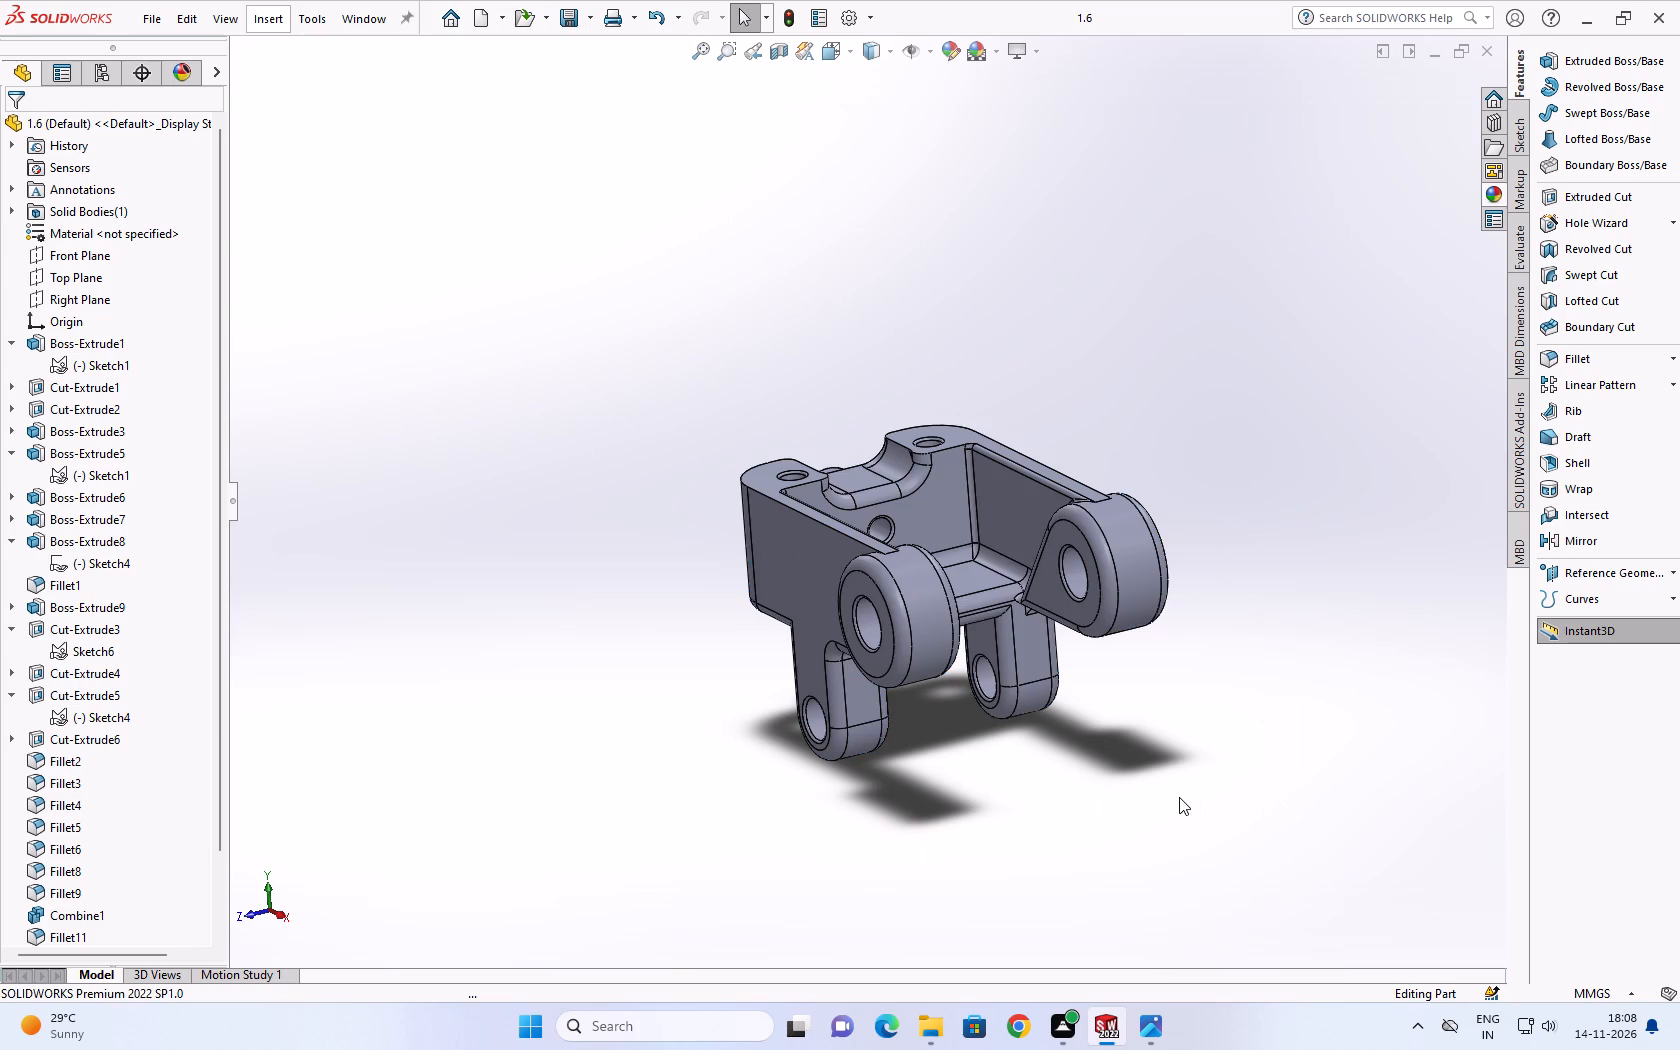
scroll(1180, 773, "up", 2)
middle_click_drag(1002, 655, 1215, 710)
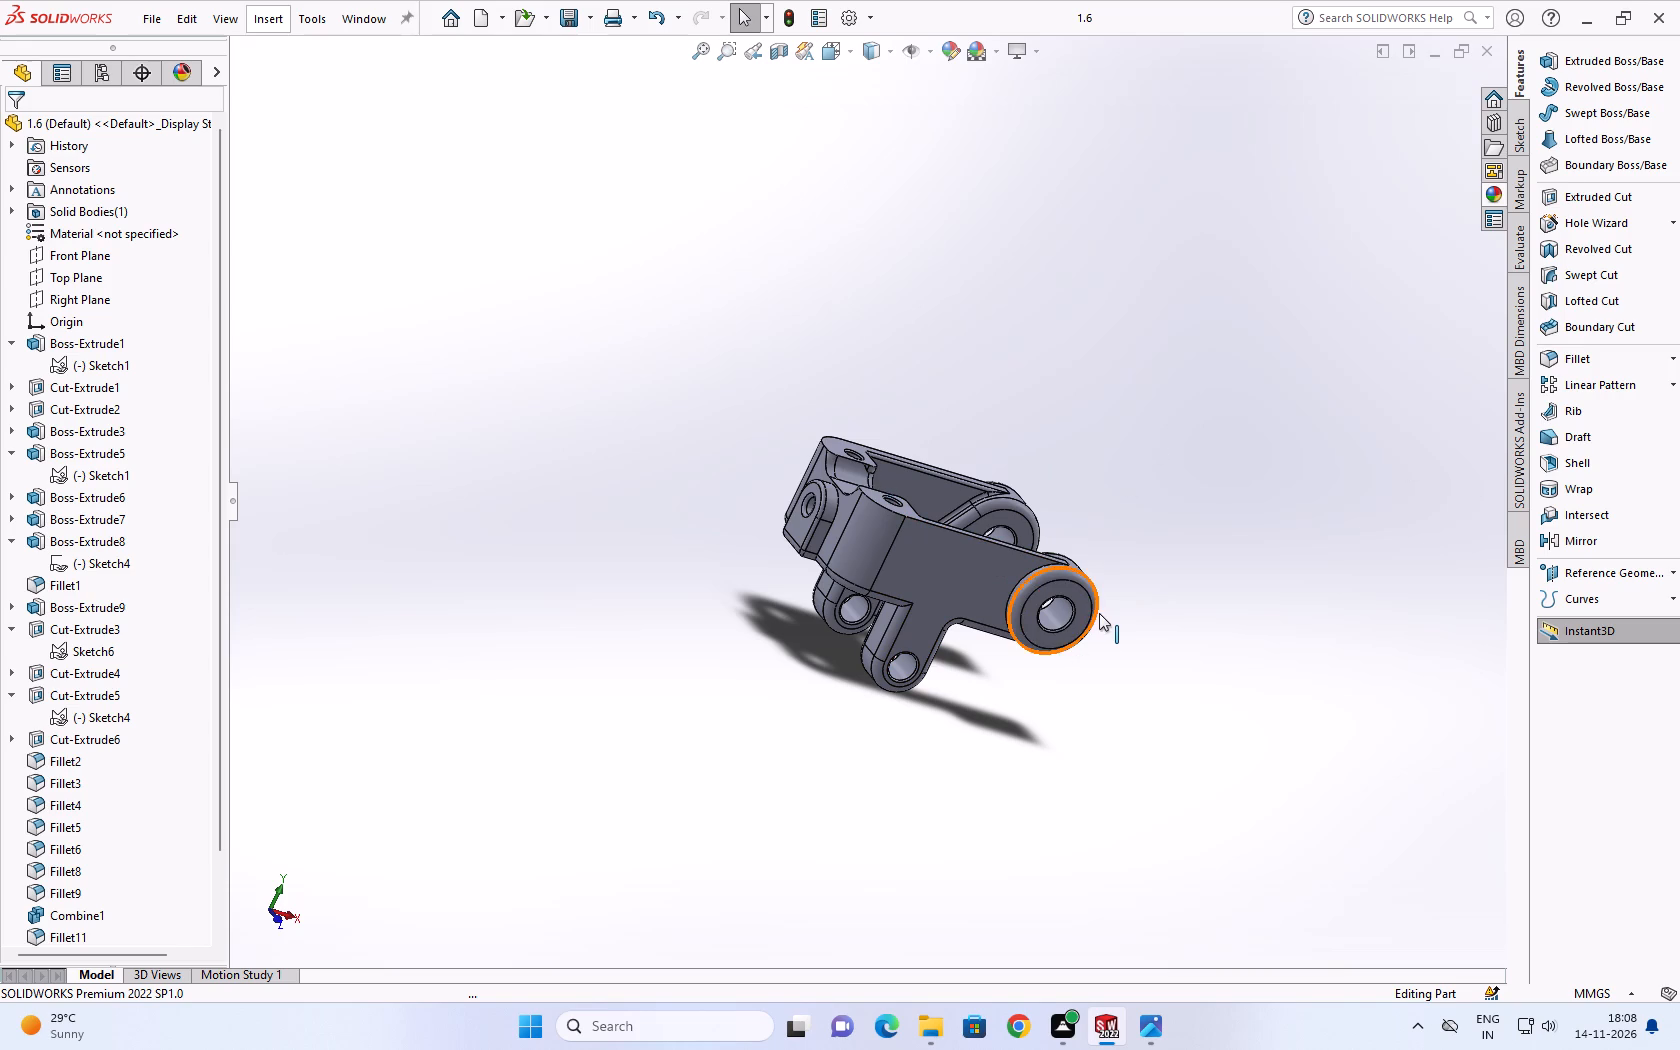
middle_click_drag(1122, 575, 678, 890)
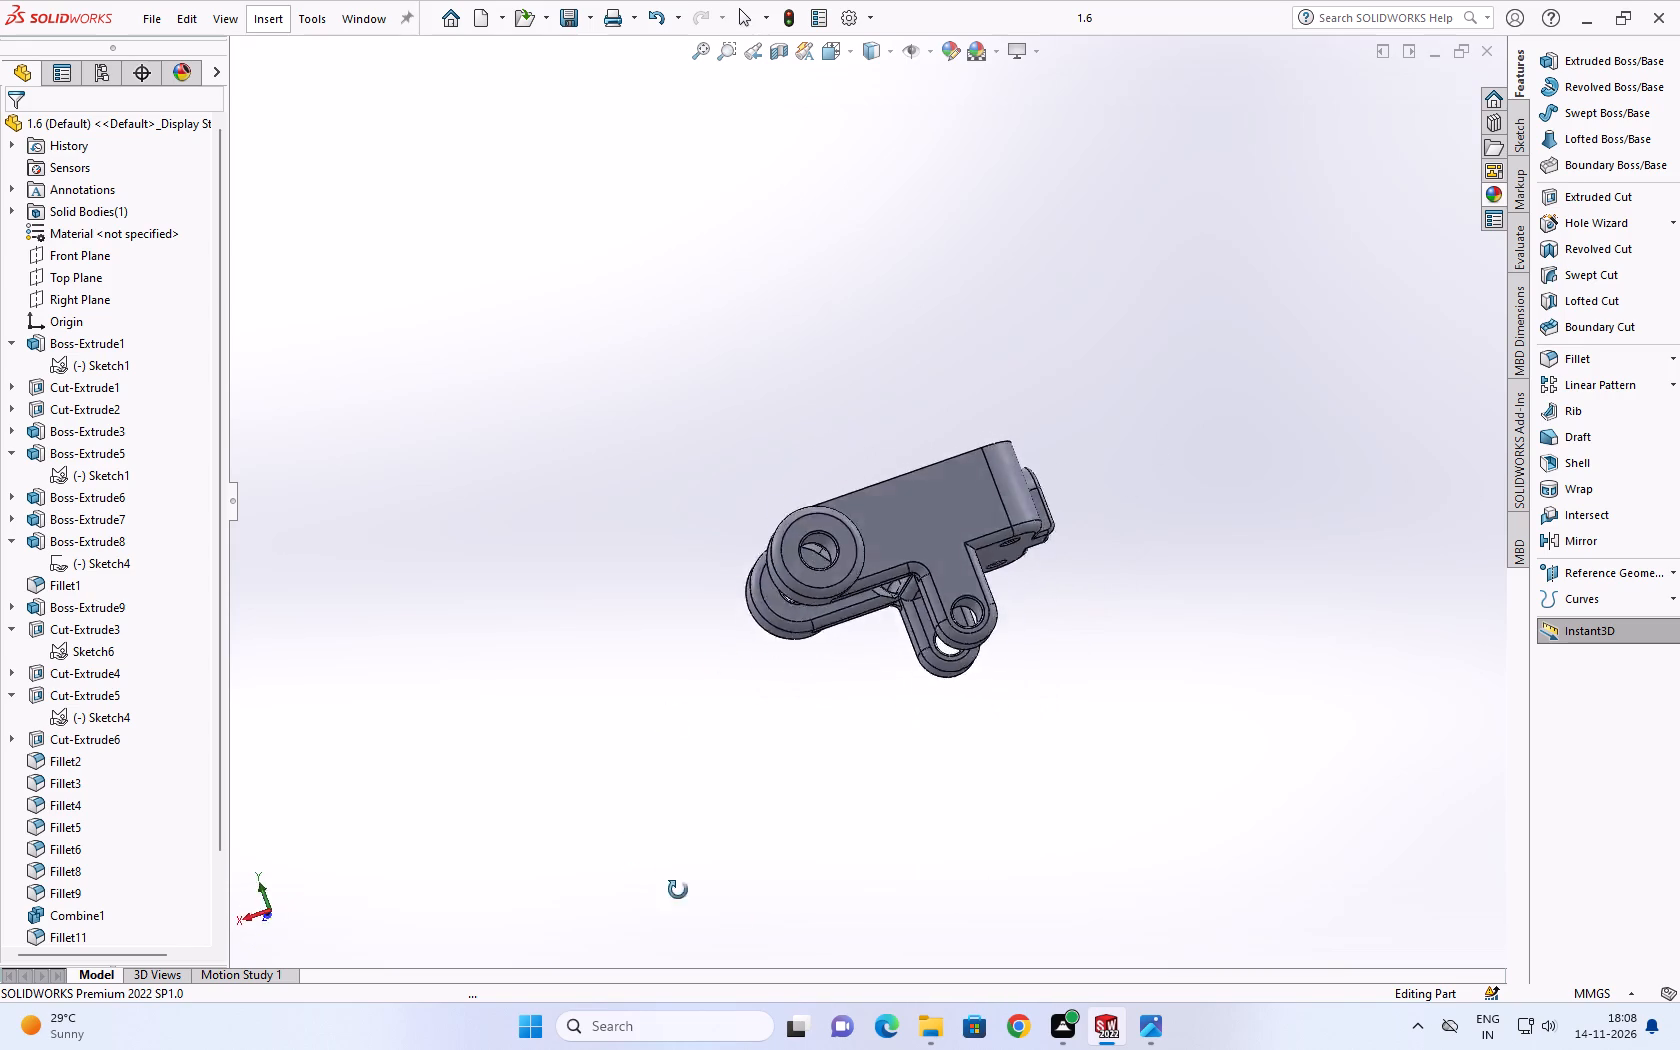
middle_click_drag(678, 890, 789, 981)
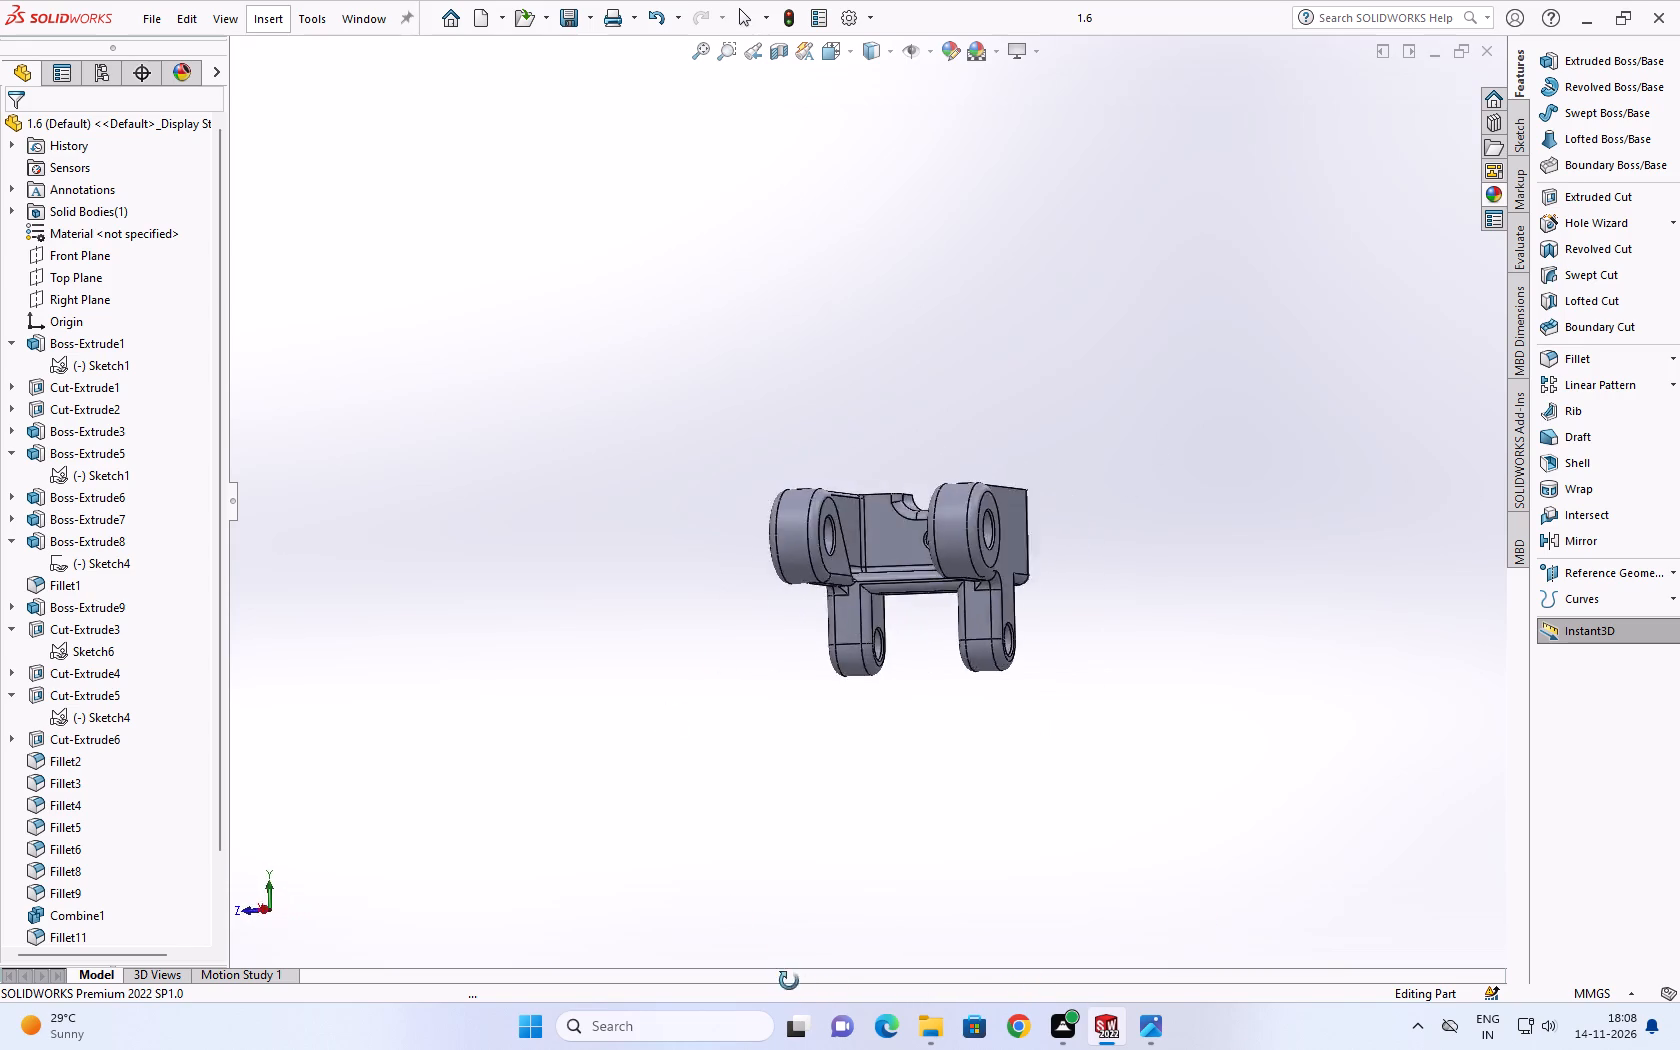
middle_click_drag(789, 981, 1027, 582)
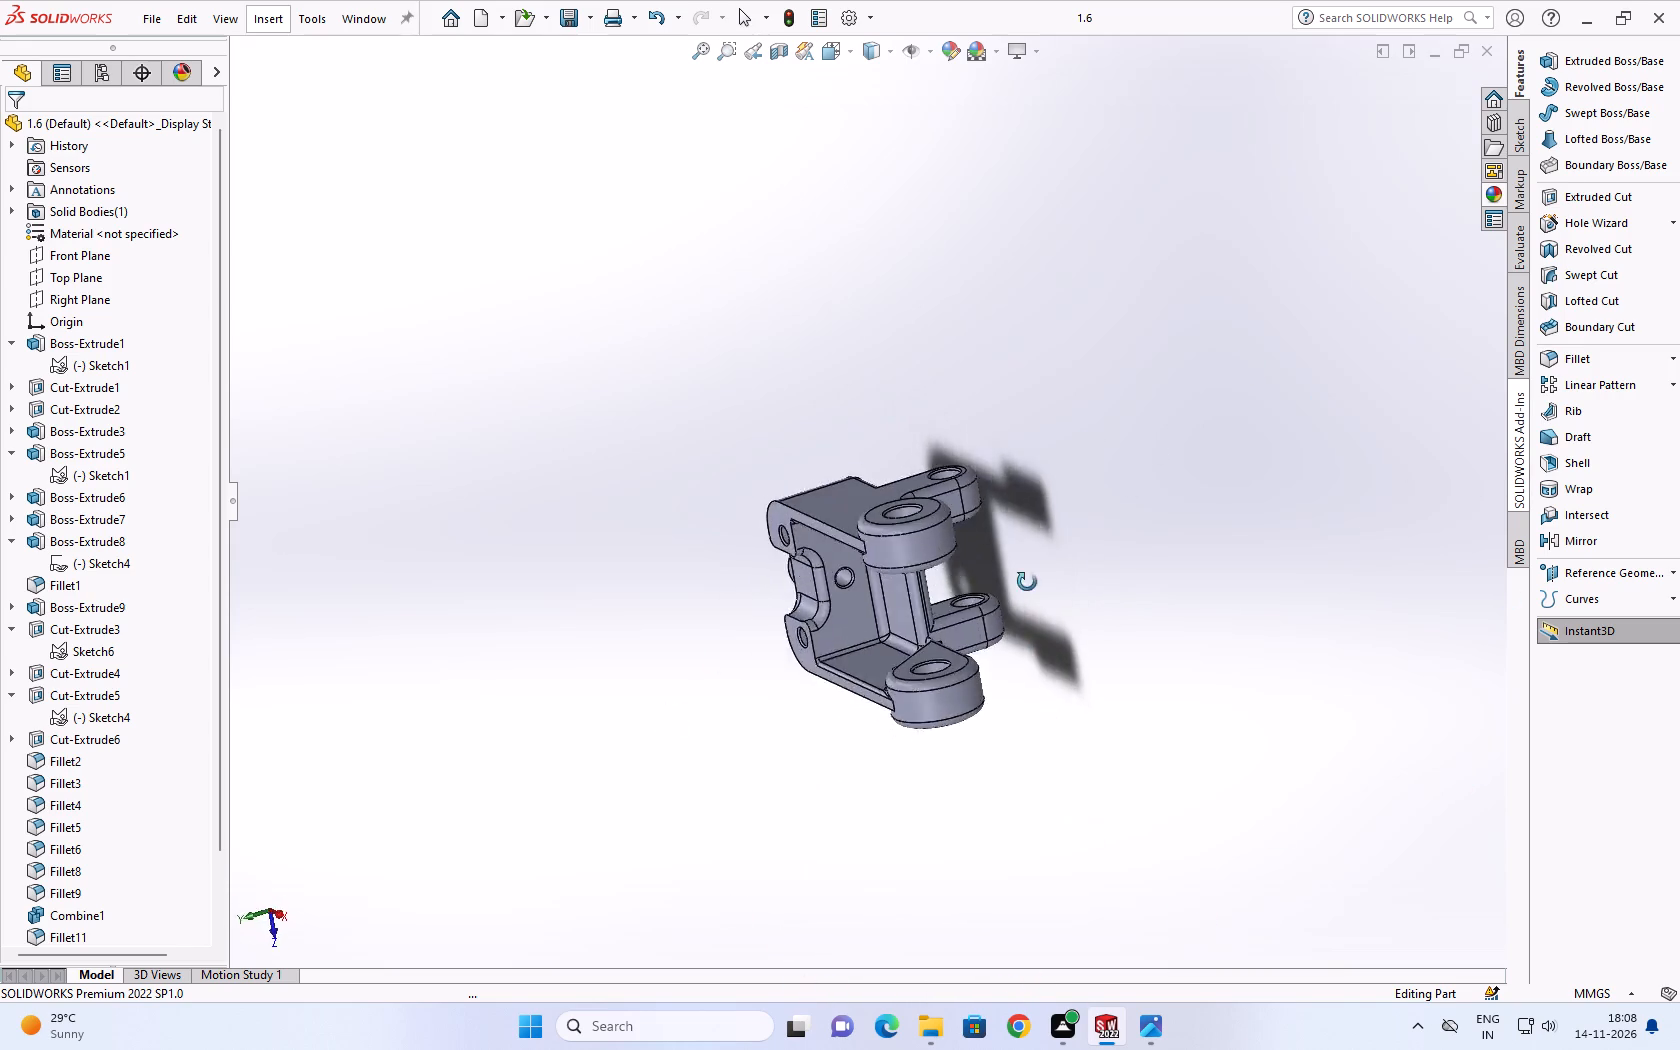
middle_click_drag(1027, 582, 976, 901)
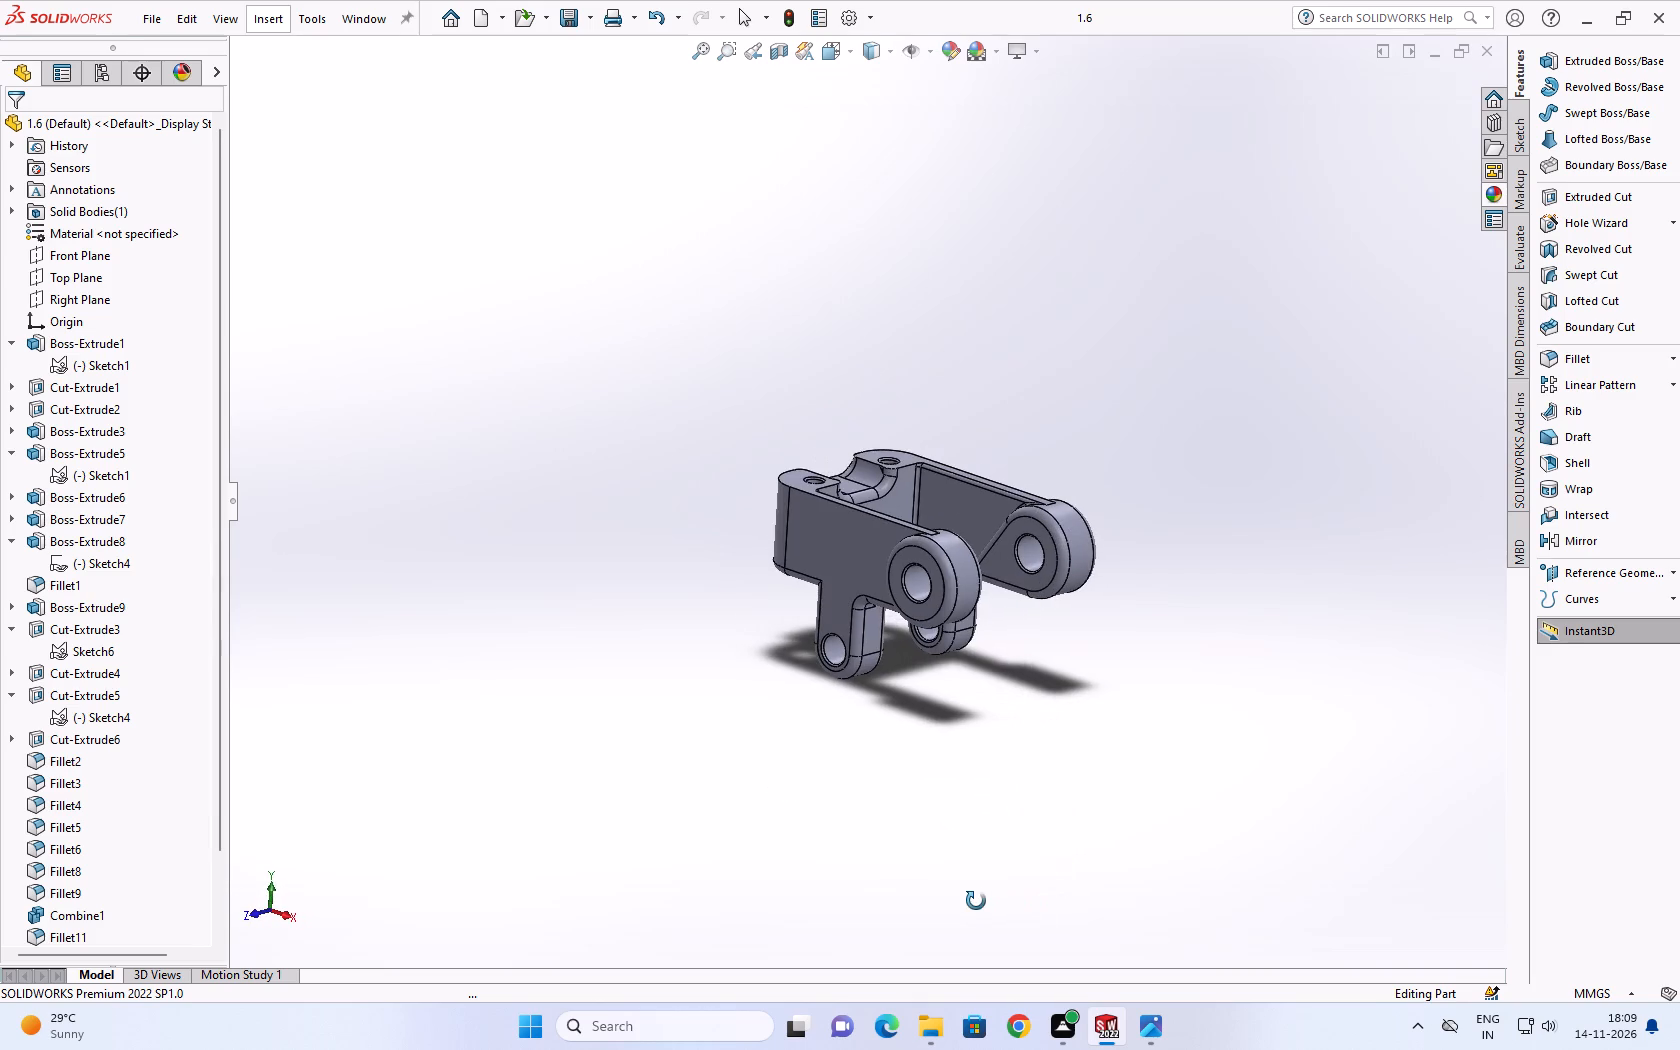
middle_click_drag(976, 901, 973, 892)
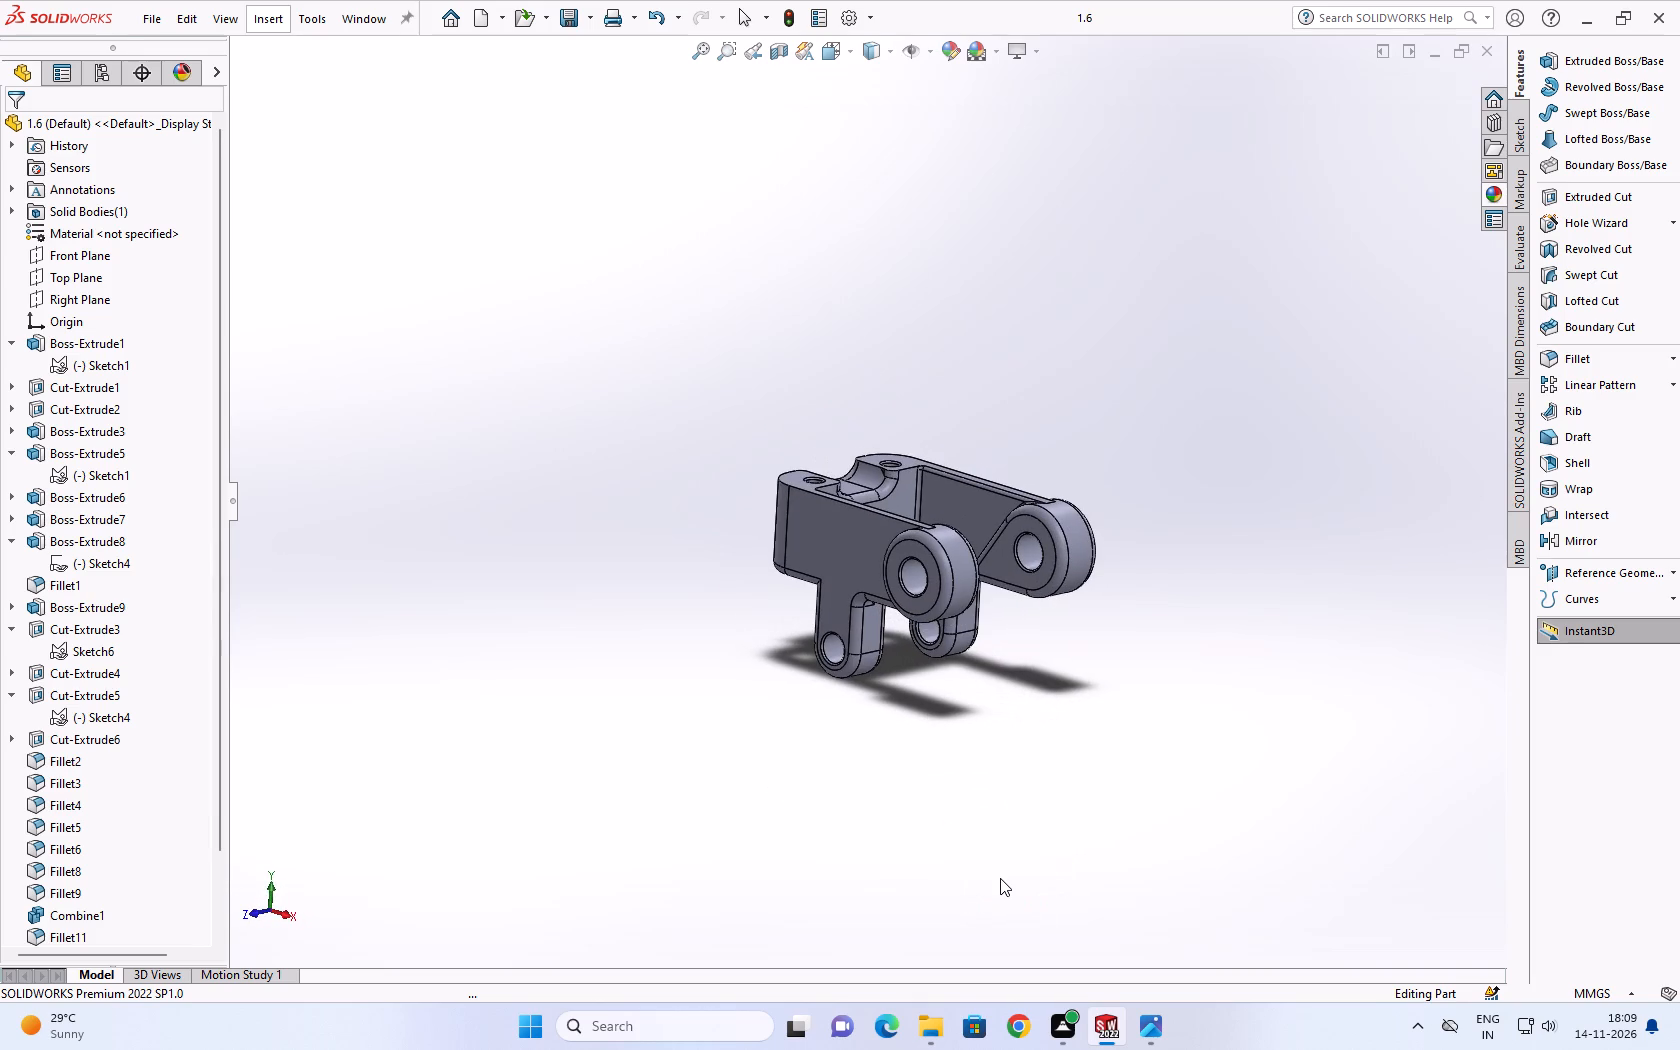